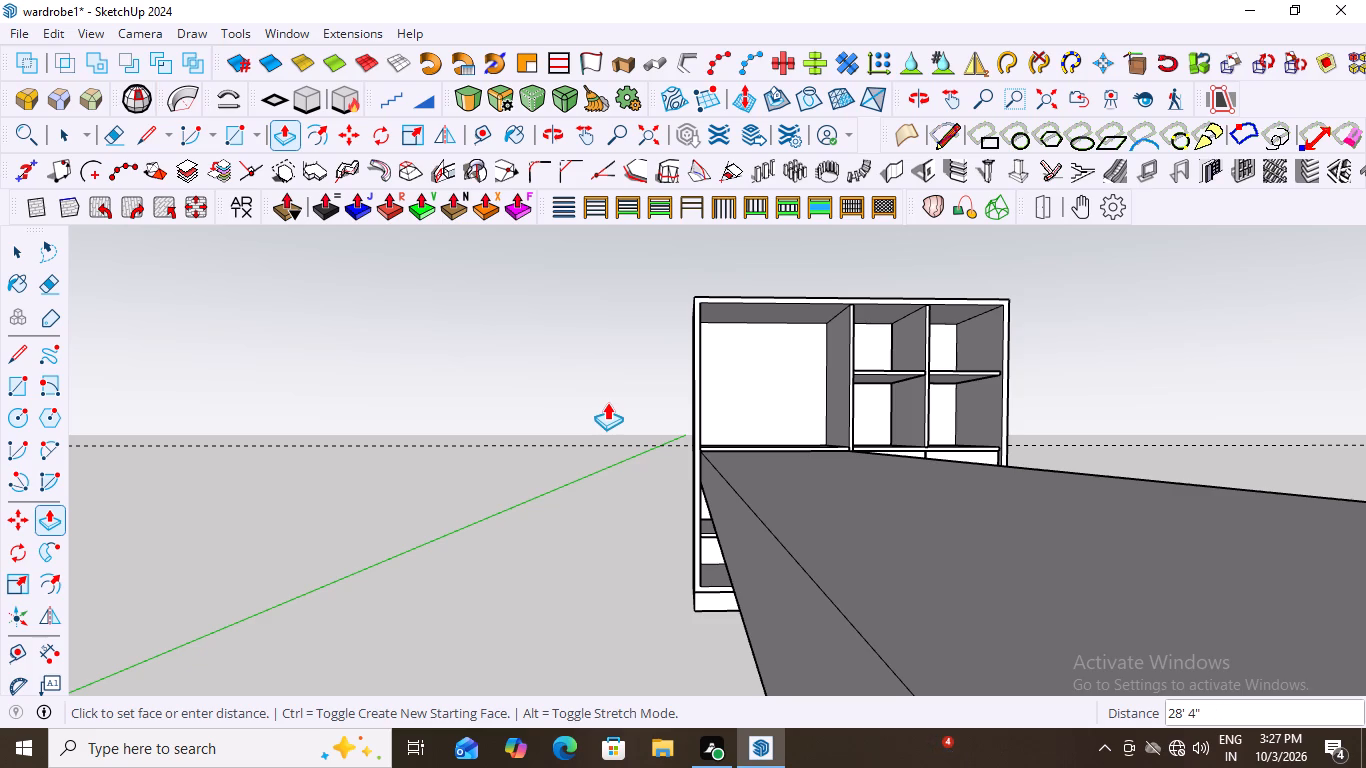
# Finish the left-hand block's Push/Pull at 2' 9", aligning its front with the front corner of the shelf below the right-hand drawers.
pyautogui.scroll(9, 691, 496)
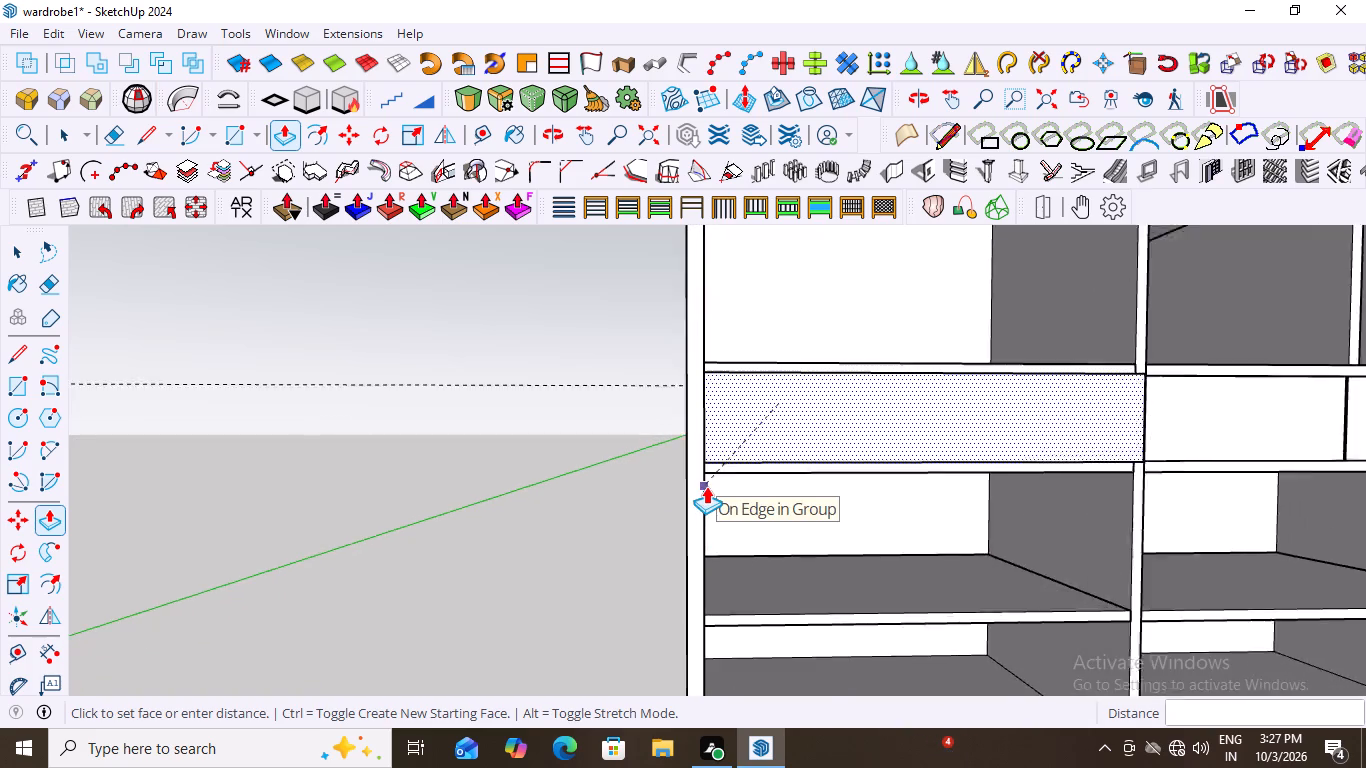
pyautogui.scroll(18, 706, 486)
pyautogui.scroll(-6, 736, 426)
pyautogui.scroll(1, 829, 405)
pyautogui.scroll(-4, 831, 404)
pyautogui.scroll(2, 835, 404)
pyautogui.scroll(-20, 835, 404)
pyautogui.scroll(-12, 835, 404)
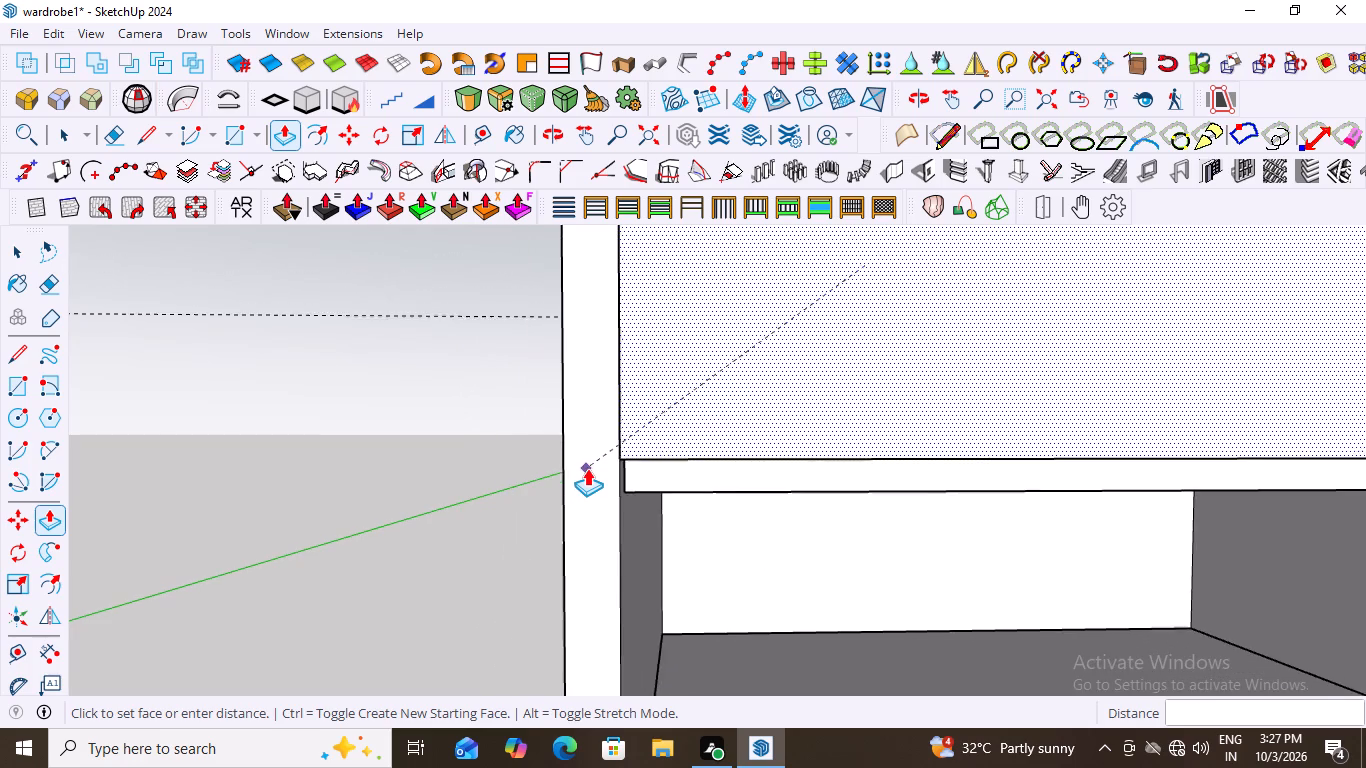
pyautogui.scroll(-9, 587, 468)
pyautogui.scroll(-8, 717, 409)
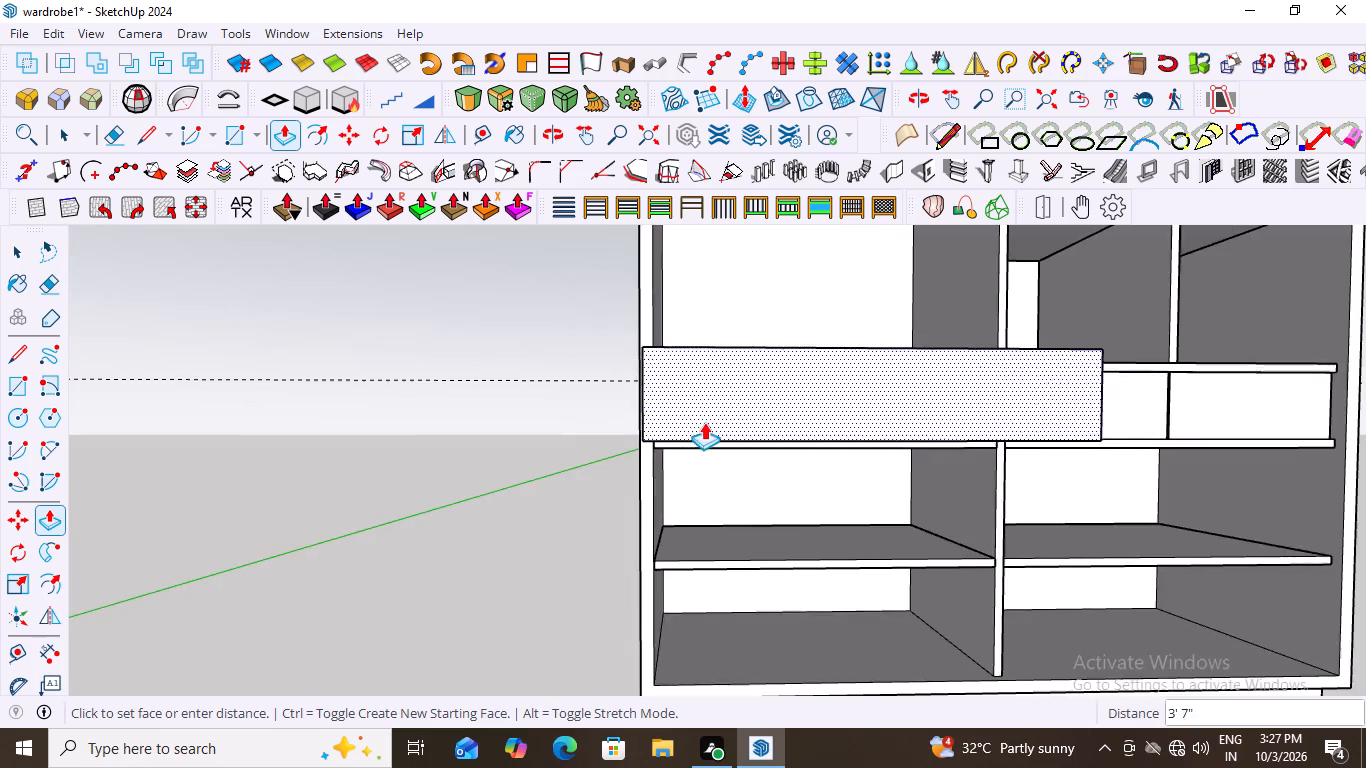
pyautogui.scroll(-2, 704, 422)
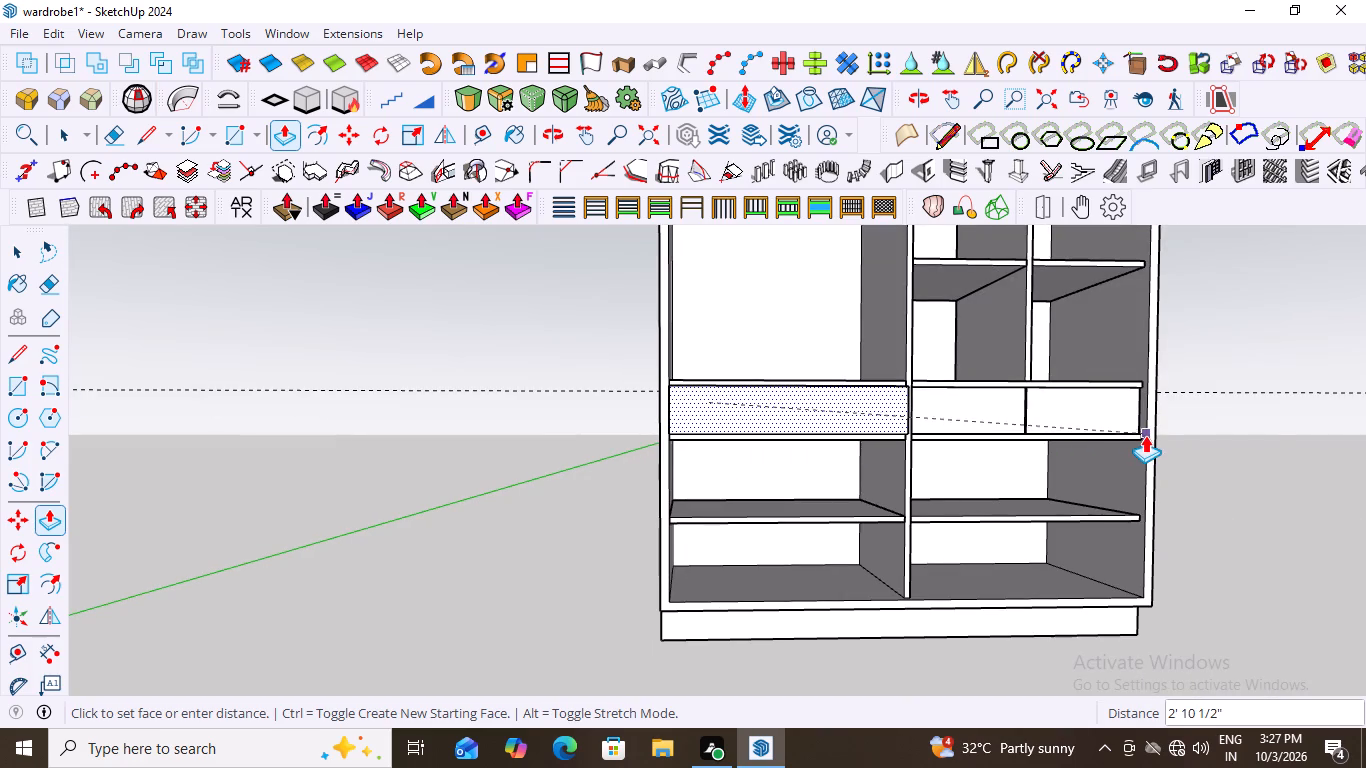
pyautogui.scroll(13, 1144, 429)
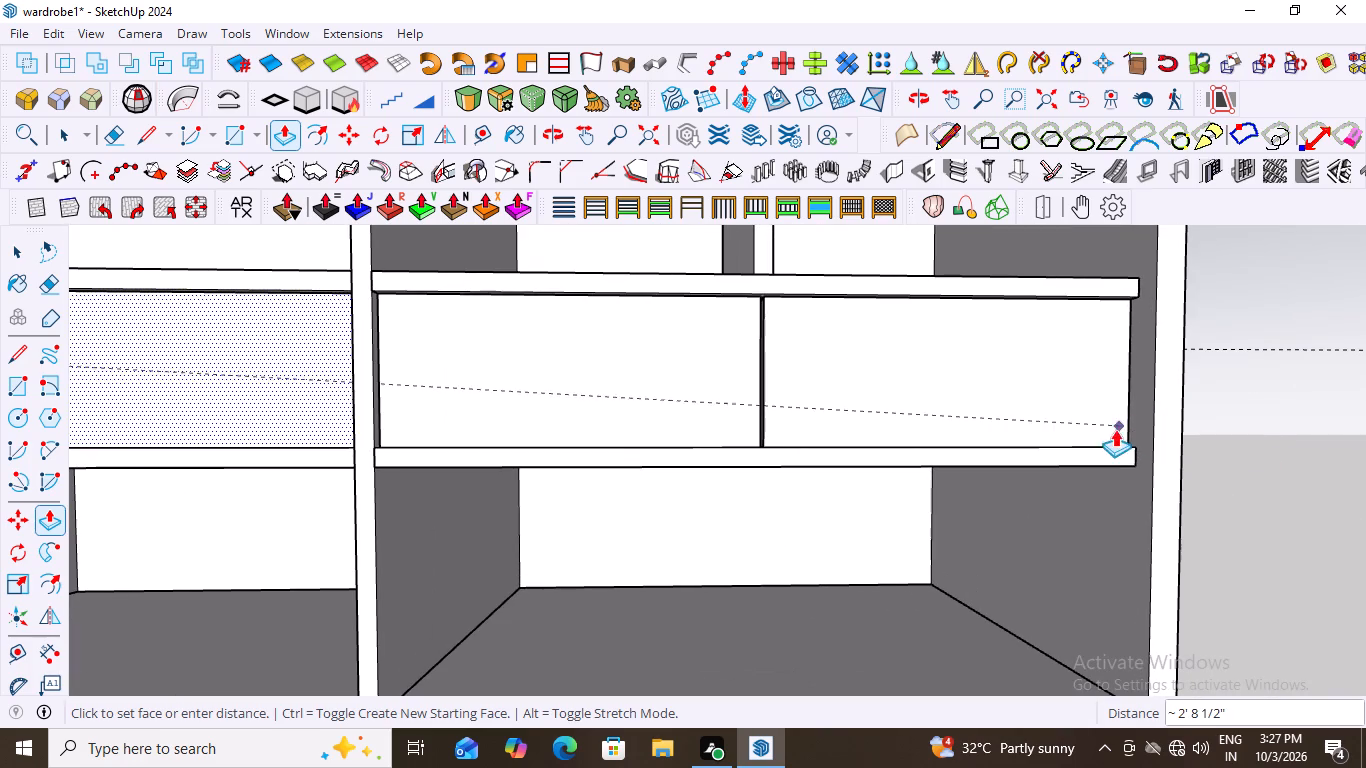
pyautogui.scroll(15, 1131, 438)
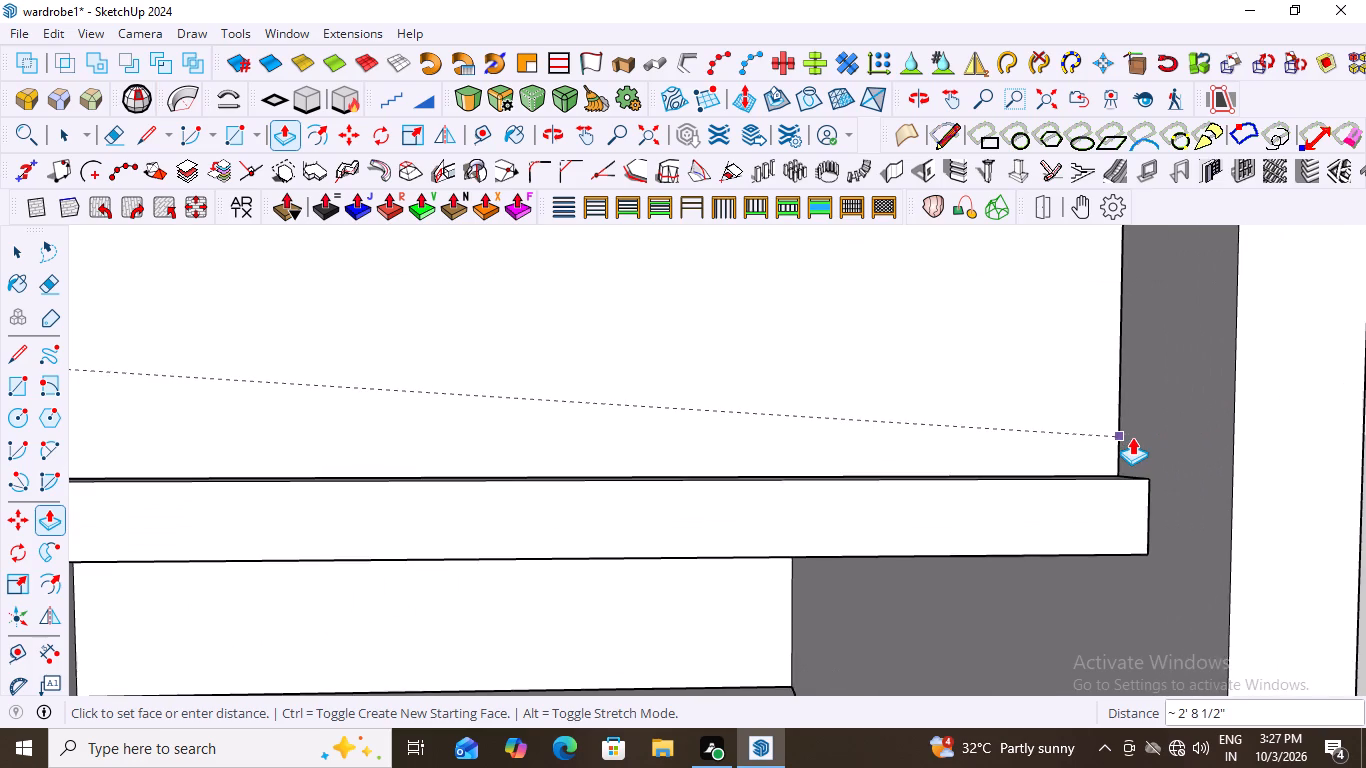
pyautogui.scroll(4, 1132, 437)
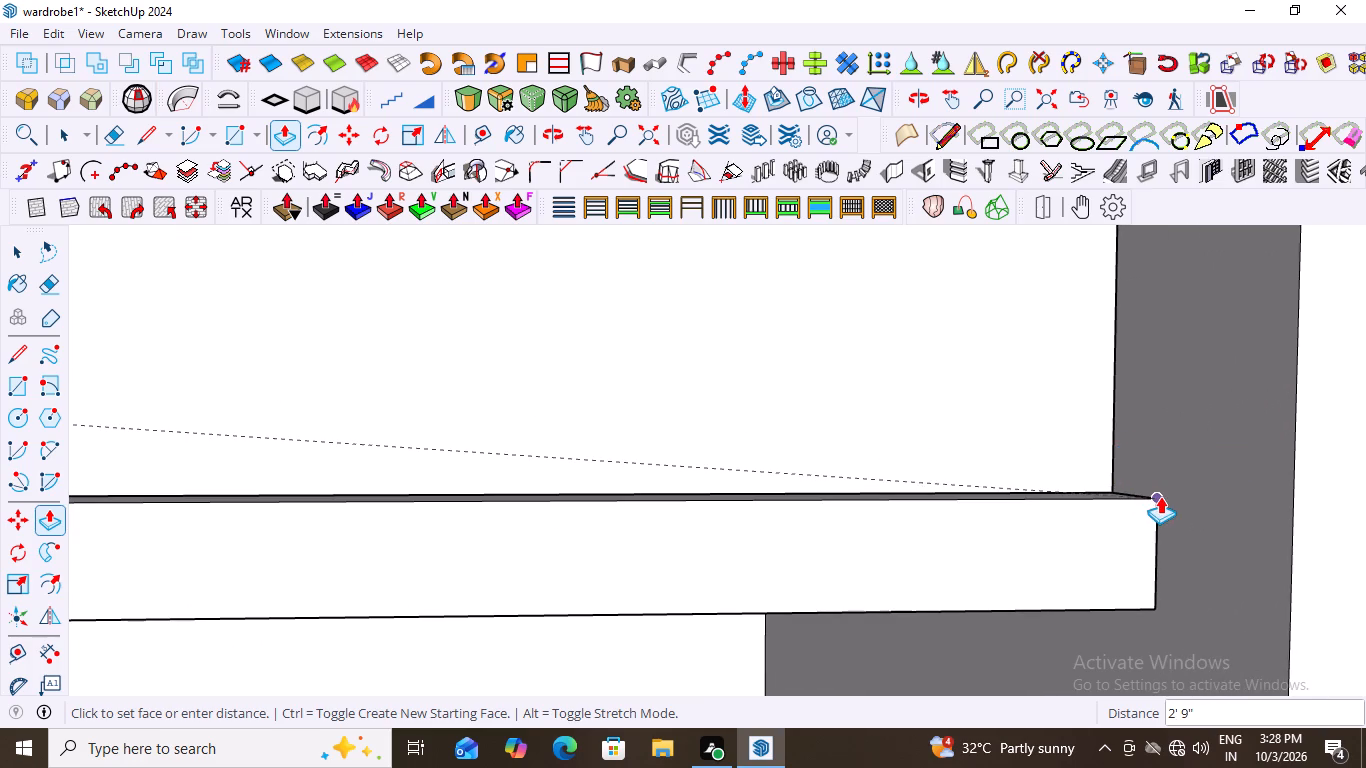
pyautogui.click(1160, 496)
pyautogui.scroll(-14, 990, 443)
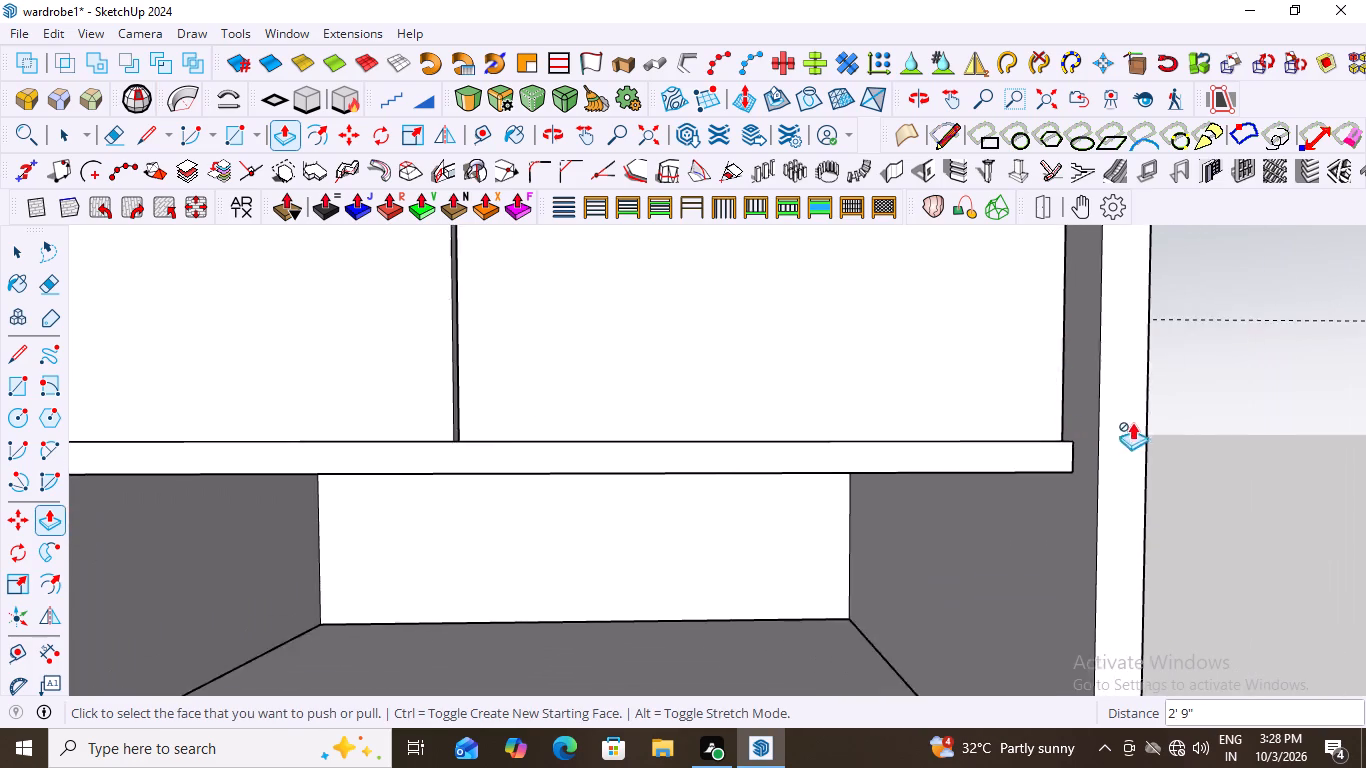
pyautogui.scroll(-18, 1132, 422)
# Push the left-hand drawer block's front face back 18 mm from the shelf fronts.
pyautogui.press('space')
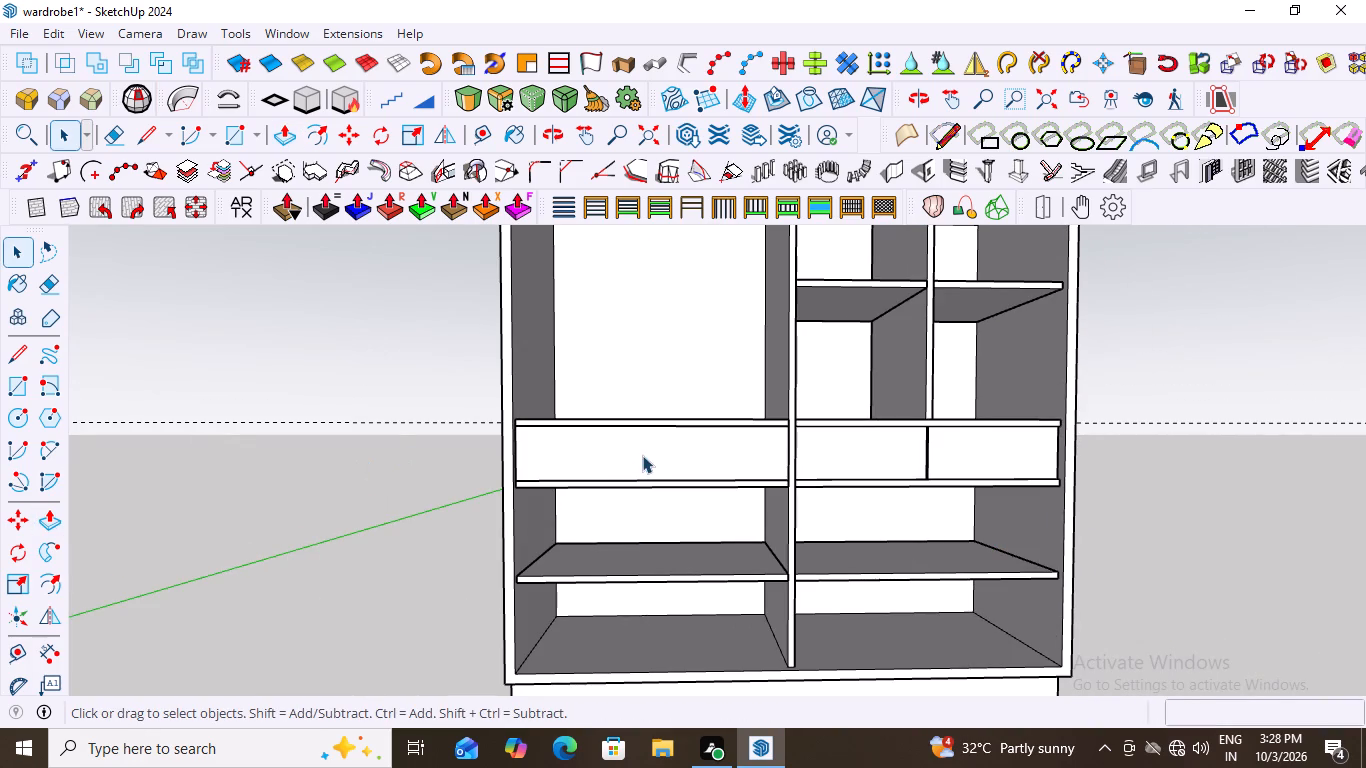
pyautogui.click(644, 455)
pyautogui.press('p')
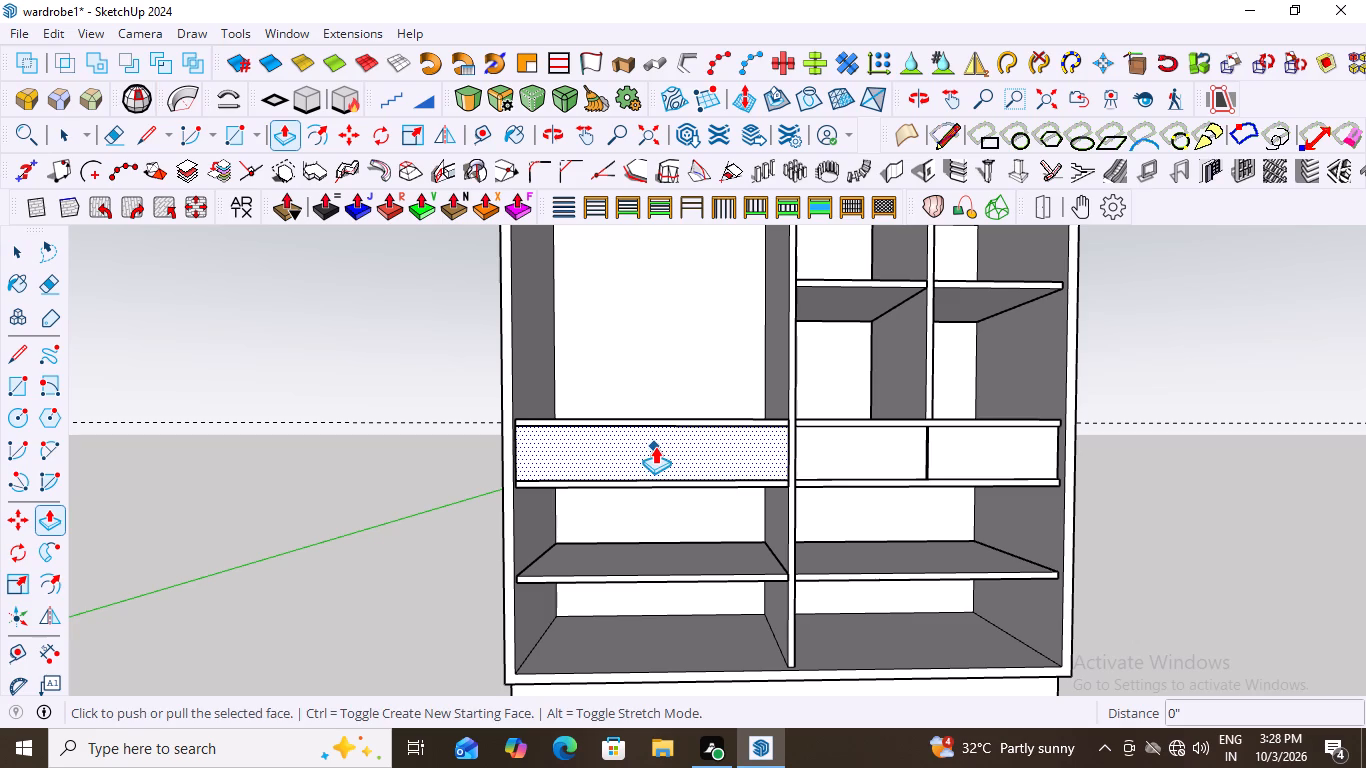
pyautogui.click(655, 446)
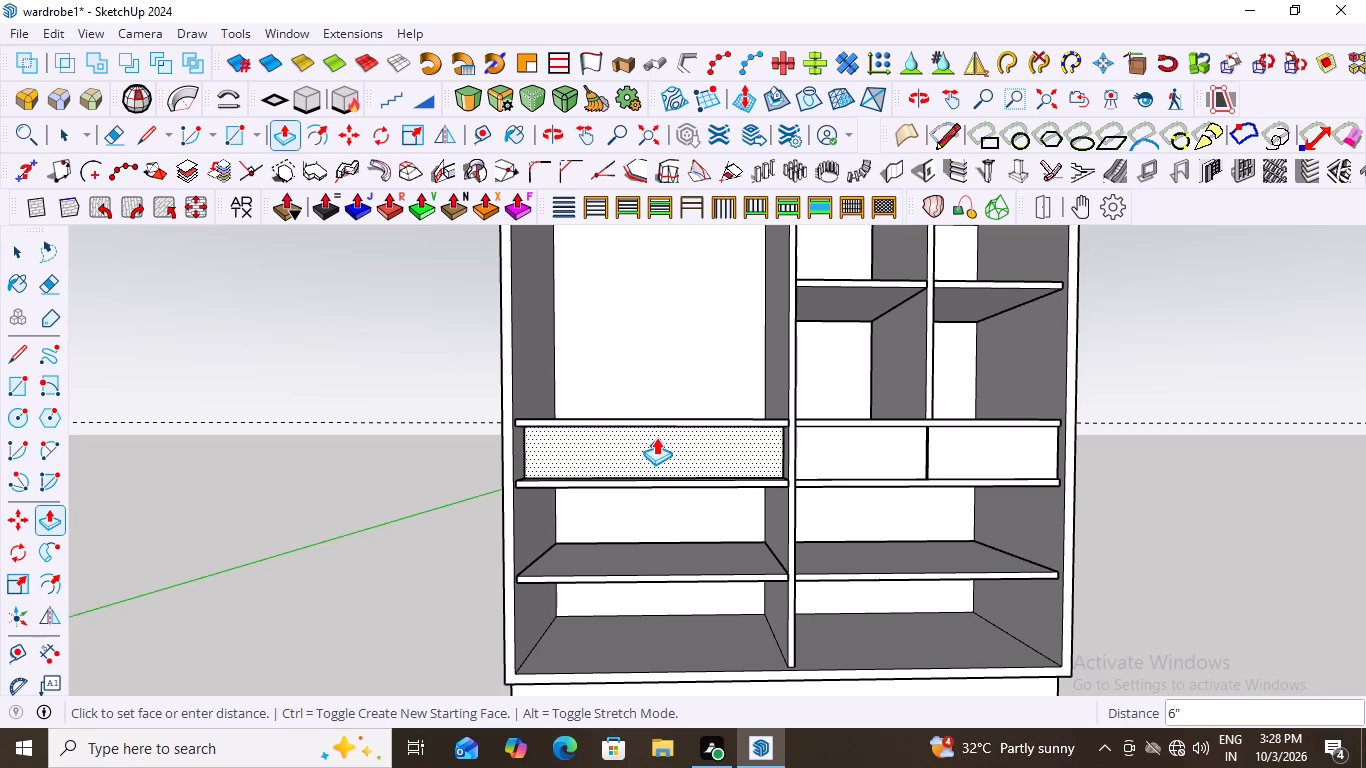
pyautogui.press('1')
pyautogui.press('8')
pyautogui.write('mm')
pyautogui.press('Return')
pyautogui.press('space')
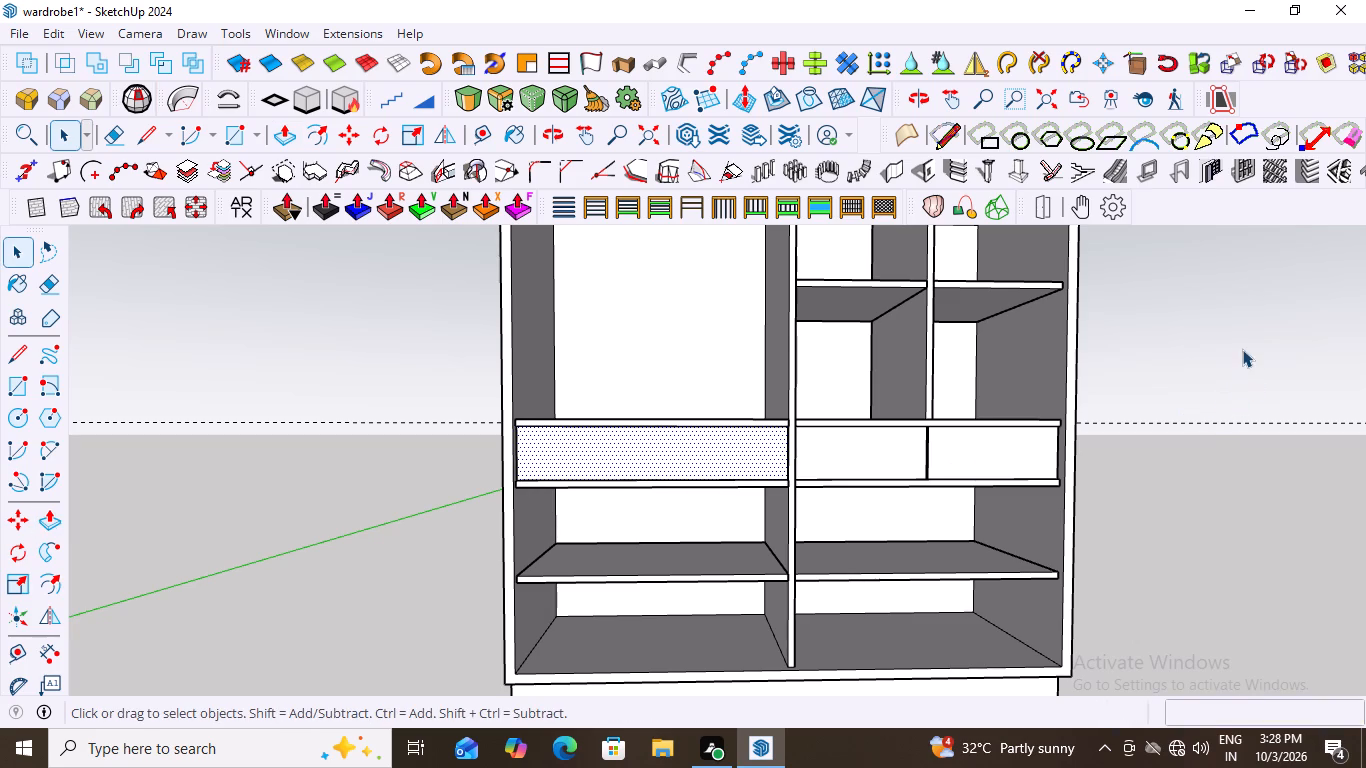
pyautogui.click(1242, 349)
# Draw an 8" vertical line from the midpoint of the left-hand block's upper front edge down to its lower edge.
pyautogui.moveTo(796, 541); pyautogui.dragTo(826, 730, button='middle')
pyautogui.scroll(3, 767, 575)
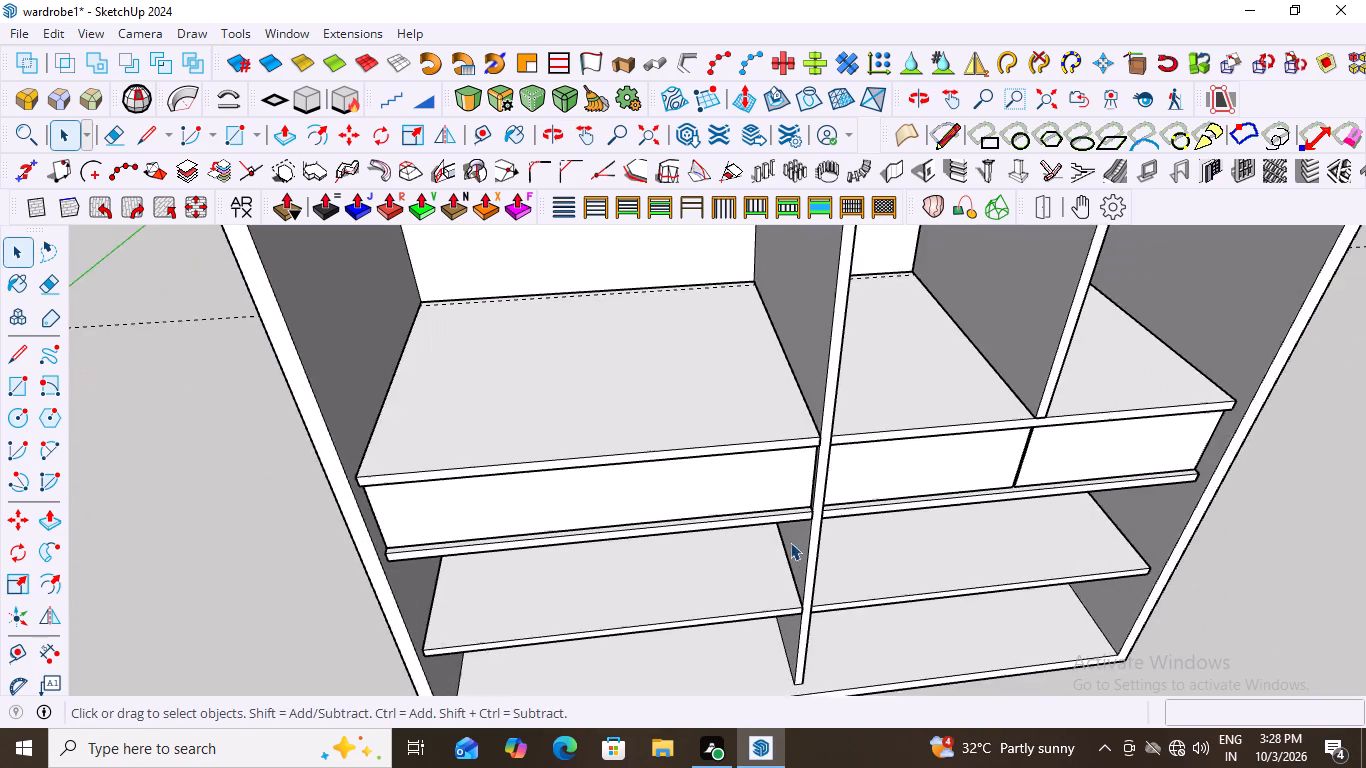
pyautogui.scroll(3, 790, 542)
pyautogui.moveTo(760, 583); pyautogui.dragTo(710, 641, button='middle')
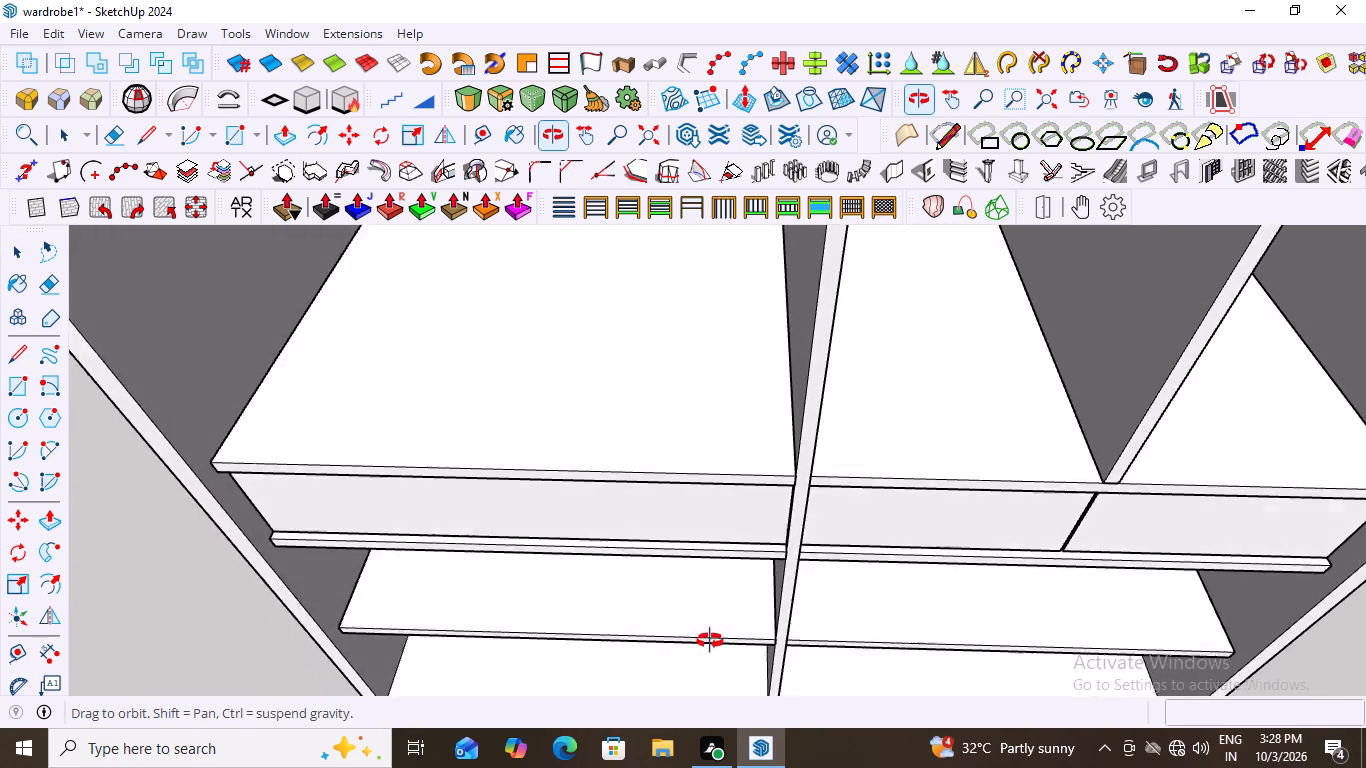
pyautogui.moveTo(710, 641); pyautogui.dragTo(715, 386, button='middle')
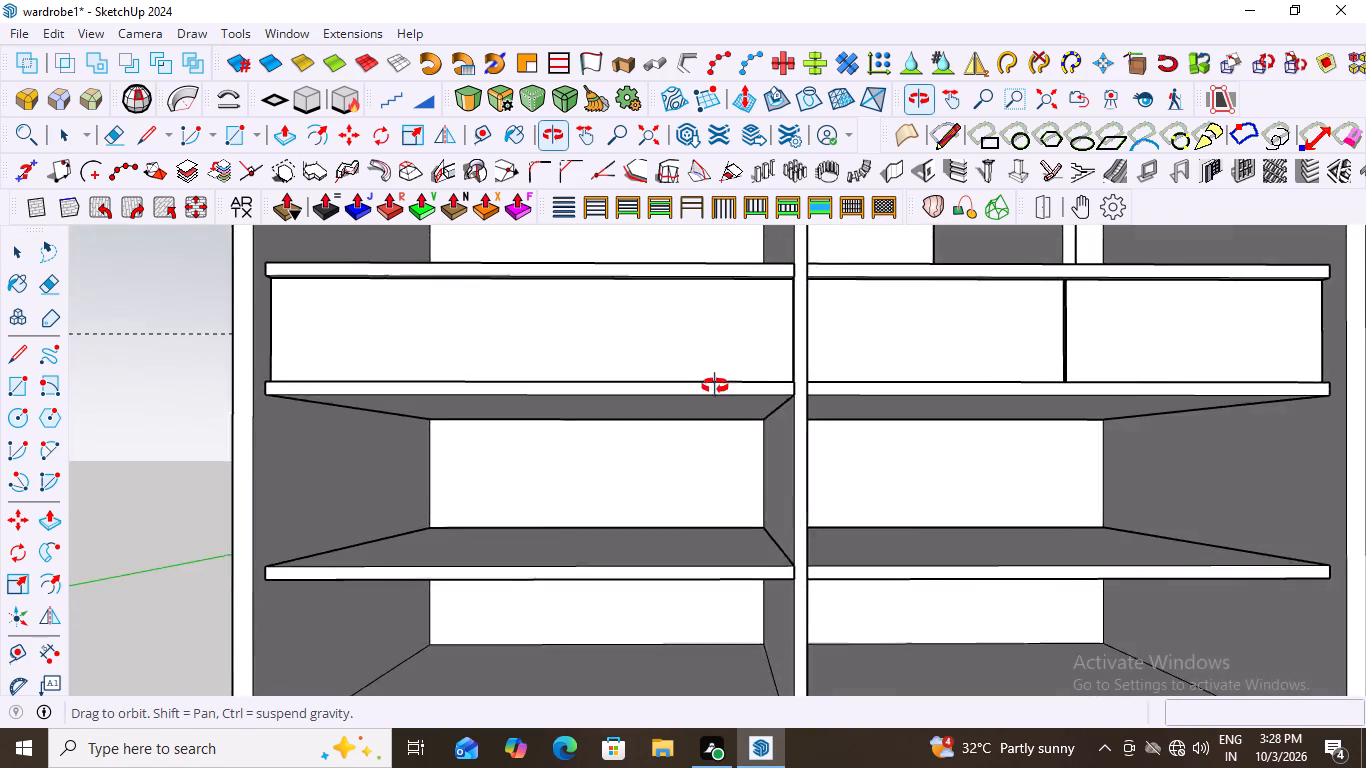
pyautogui.moveTo(715, 386); pyautogui.dragTo(744, 402, button='middle')
pyautogui.click(608, 346)
pyautogui.scroll(3, 474, 286)
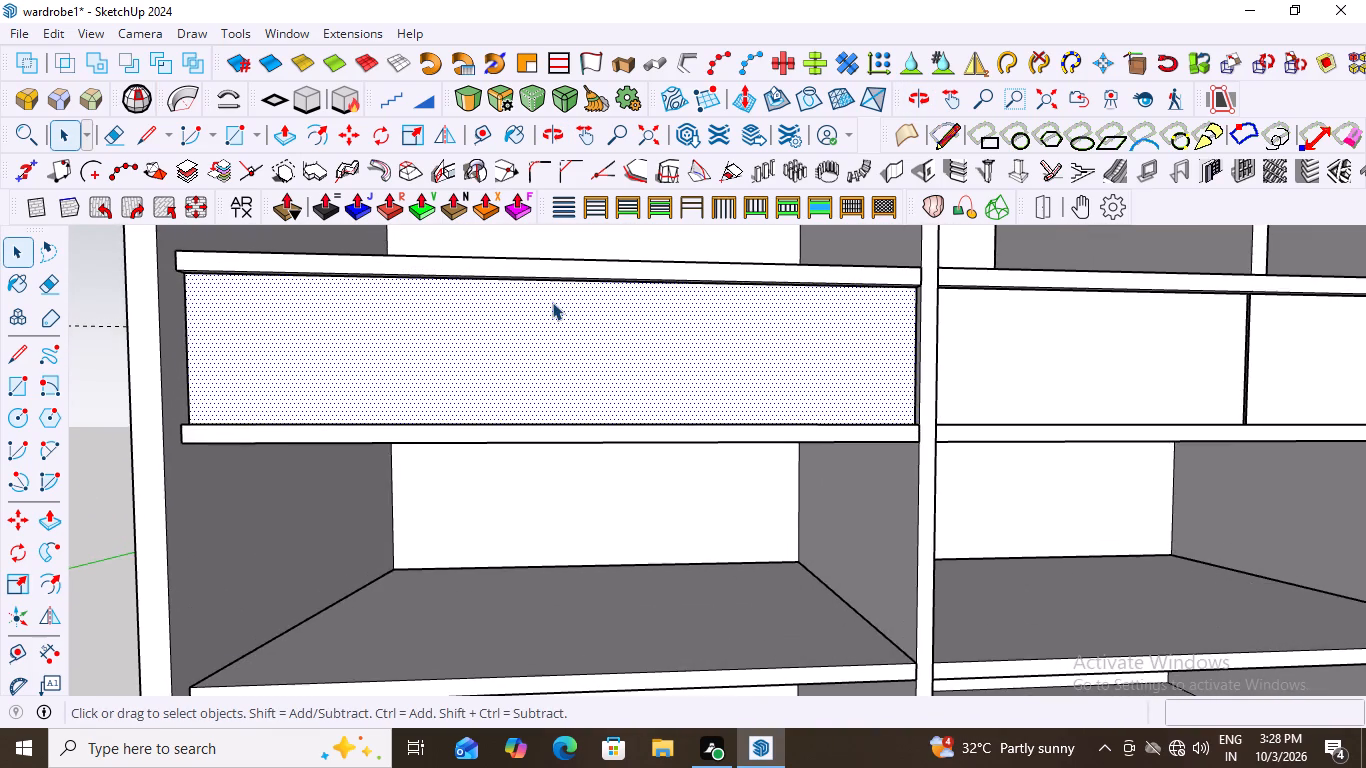
pyautogui.moveTo(548, 266); pyautogui.dragTo(539, 268, button='middle')
pyautogui.scroll(4, 539, 294)
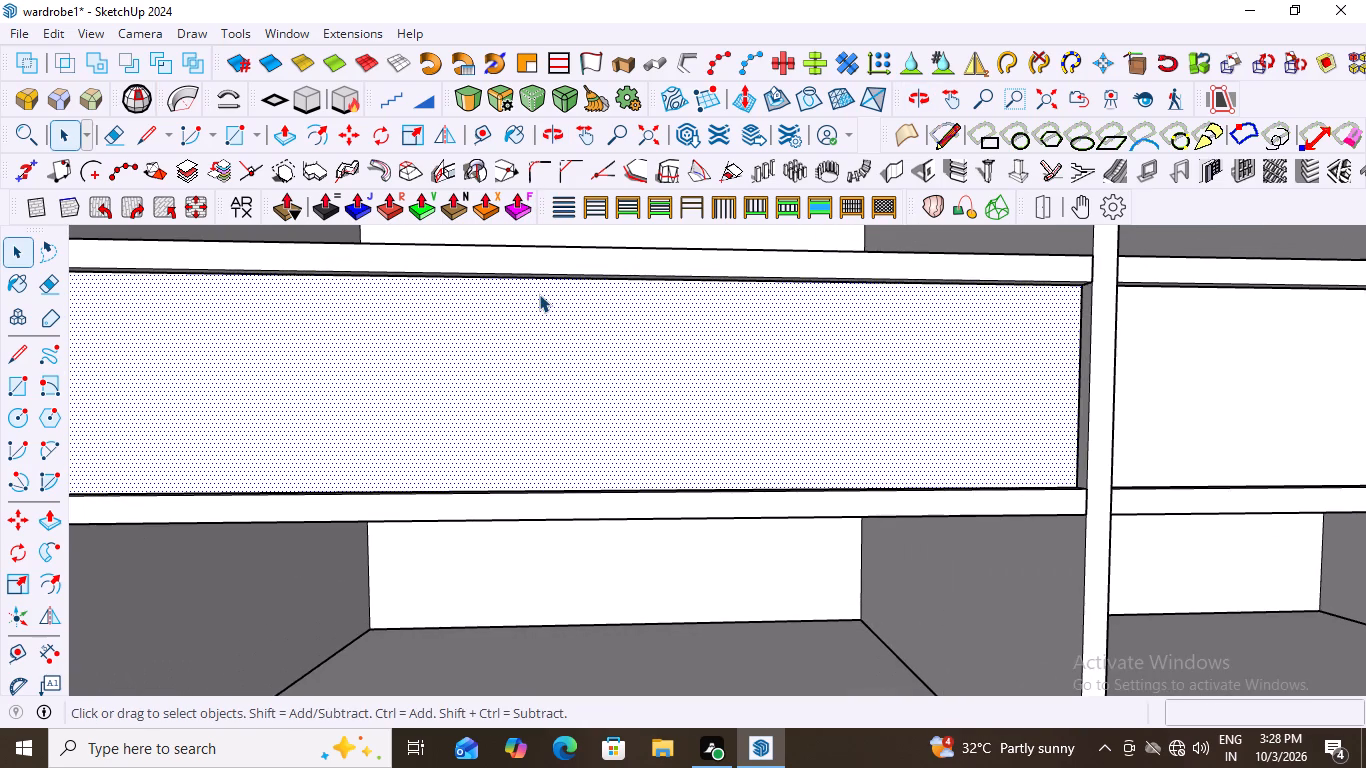
pyautogui.scroll(-2, 553, 360)
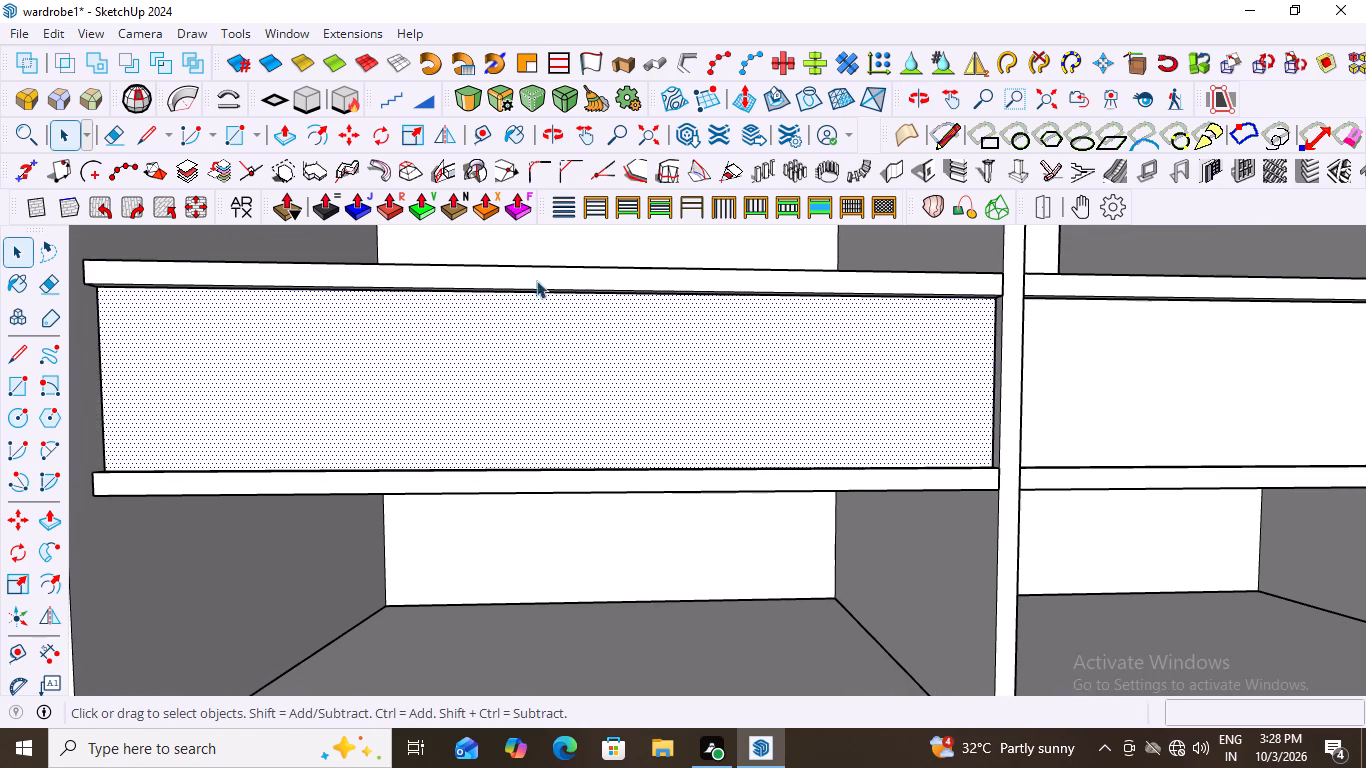
pyautogui.moveTo(545, 290); pyautogui.dragTo(551, 217, button='middle')
pyautogui.middleClick(551, 217)
pyautogui.middleClick(551, 217)
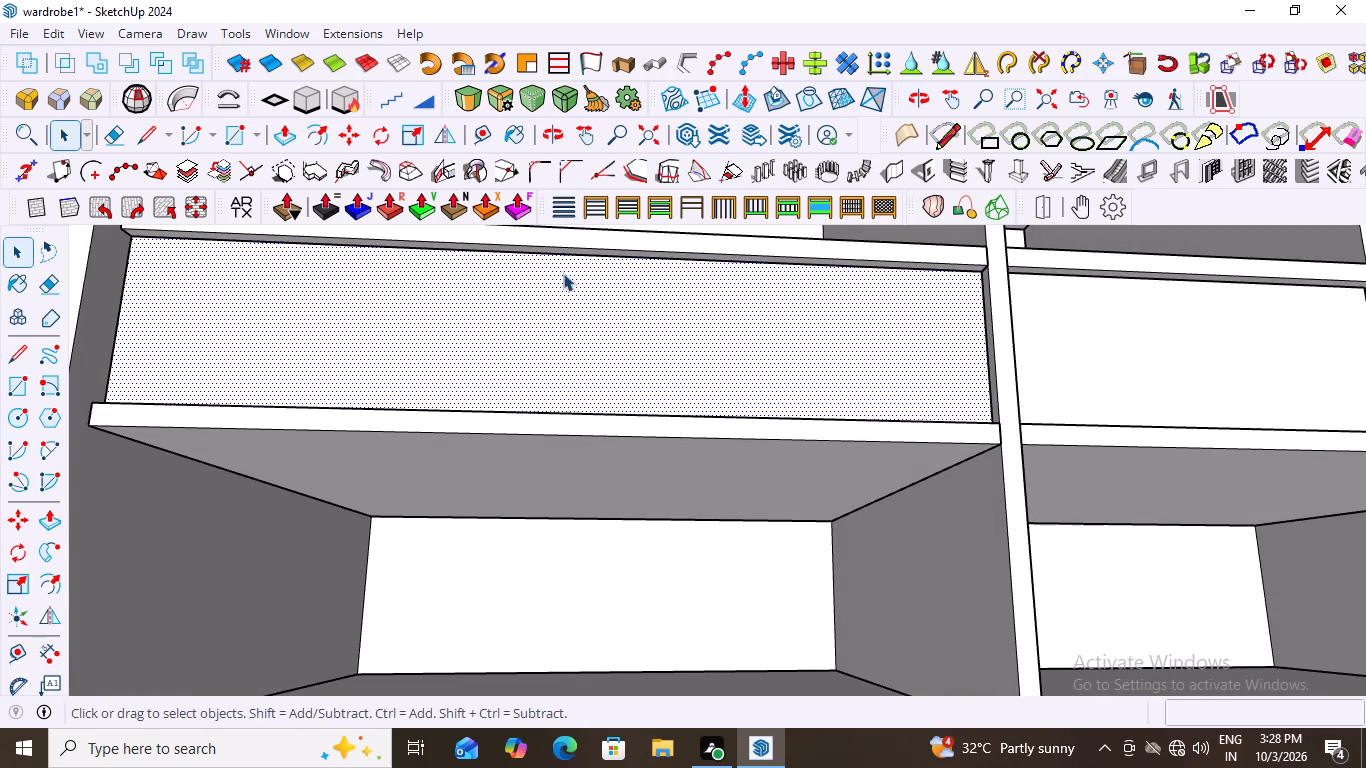
pyautogui.press('l')
pyautogui.click(579, 256)
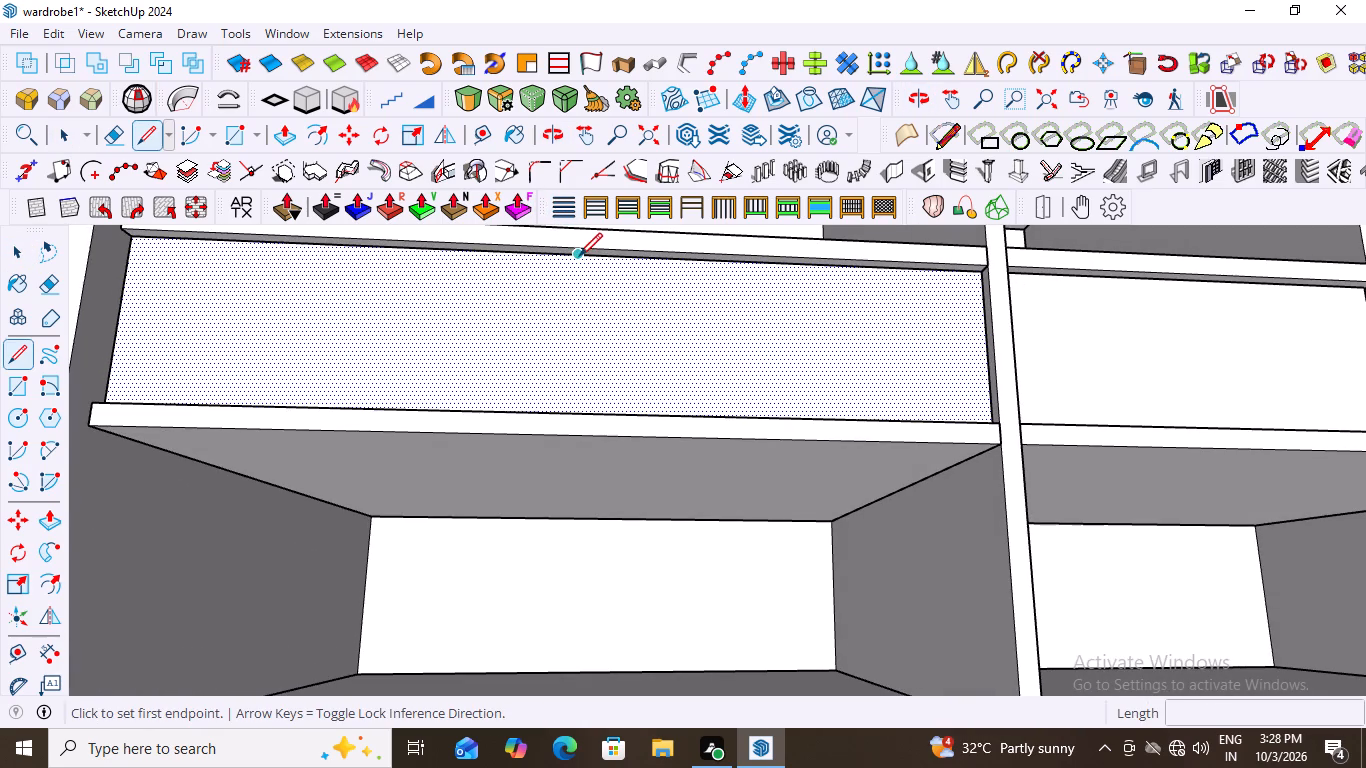
pyautogui.moveTo(578, 389); pyautogui.dragTo(603, 577, button='middle')
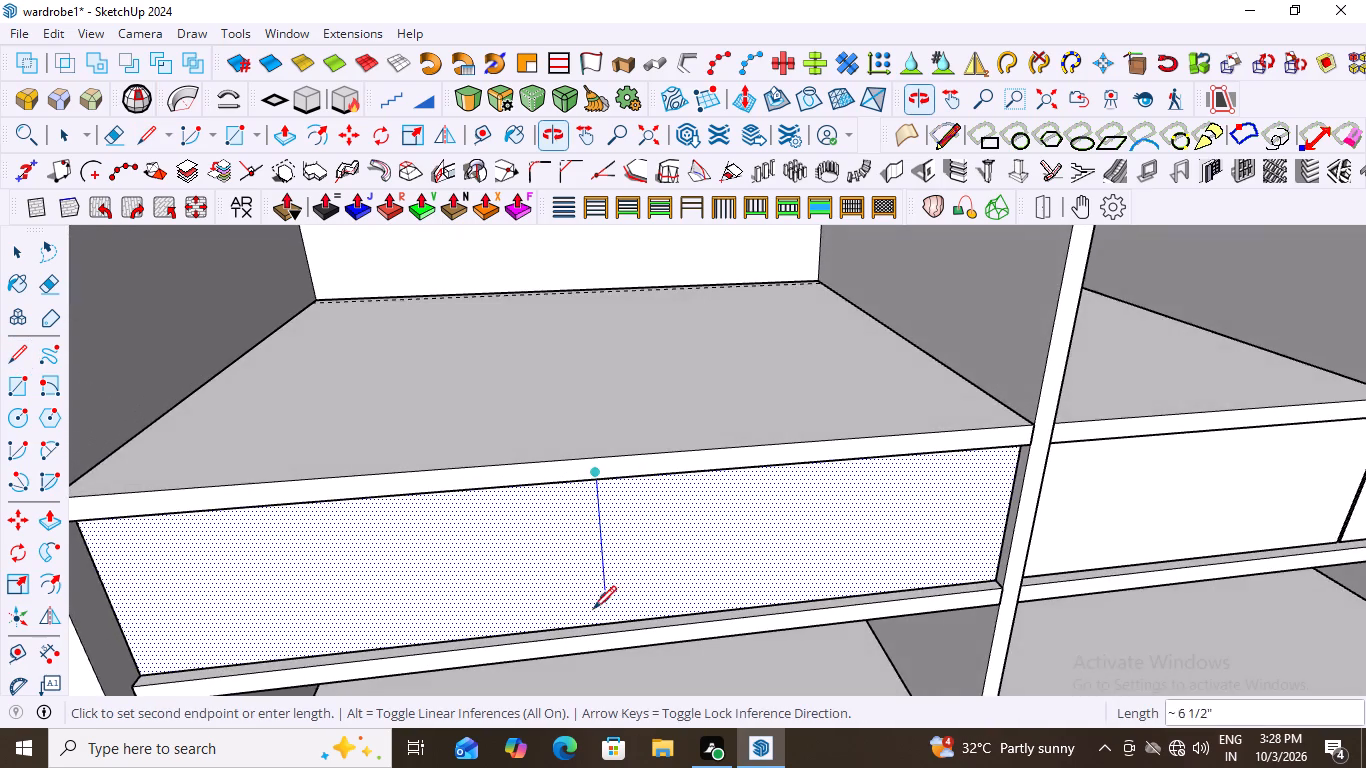
pyautogui.scroll(12, 593, 610)
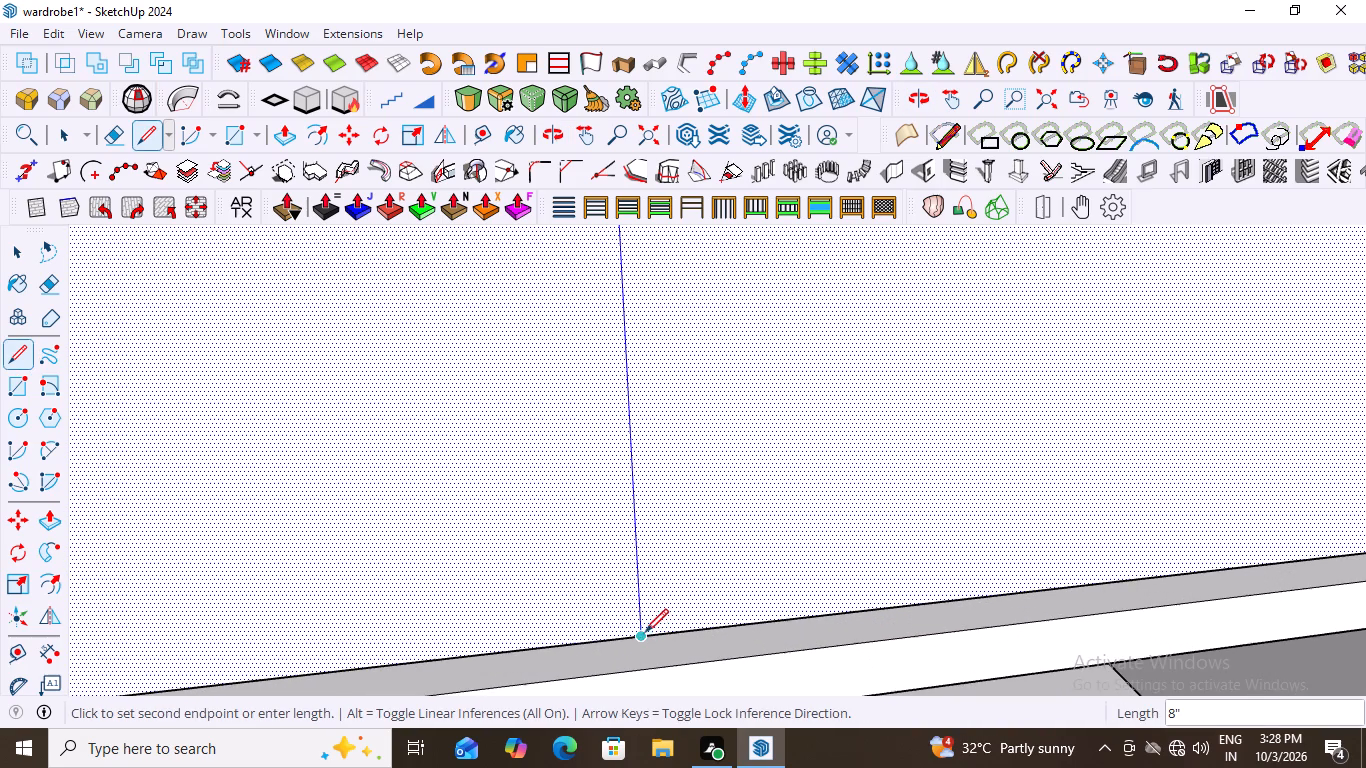
pyautogui.click(641, 637)
pyautogui.scroll(-16, 529, 586)
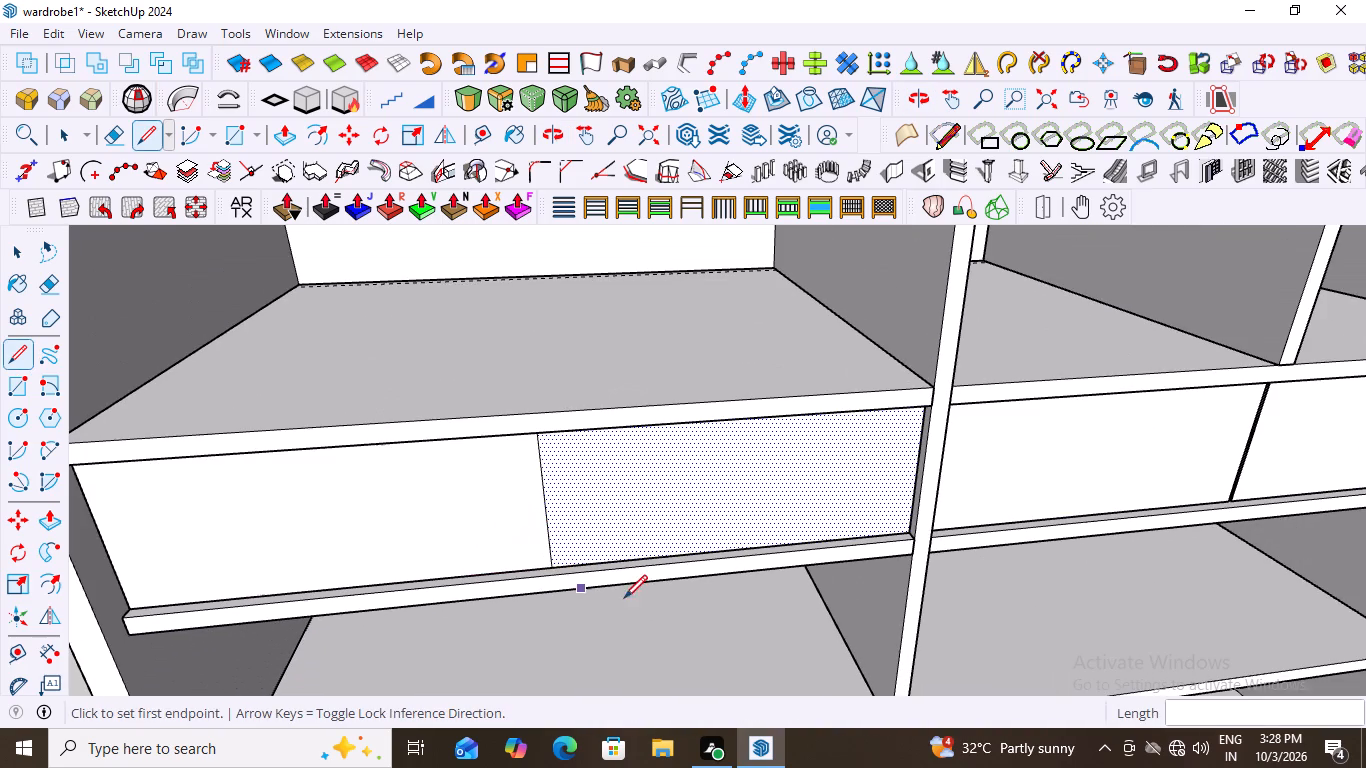
pyautogui.press('space')
# Copy the vertical centre line 0.5" to the left along the left-hand block's front face.
pyautogui.click(549, 542)
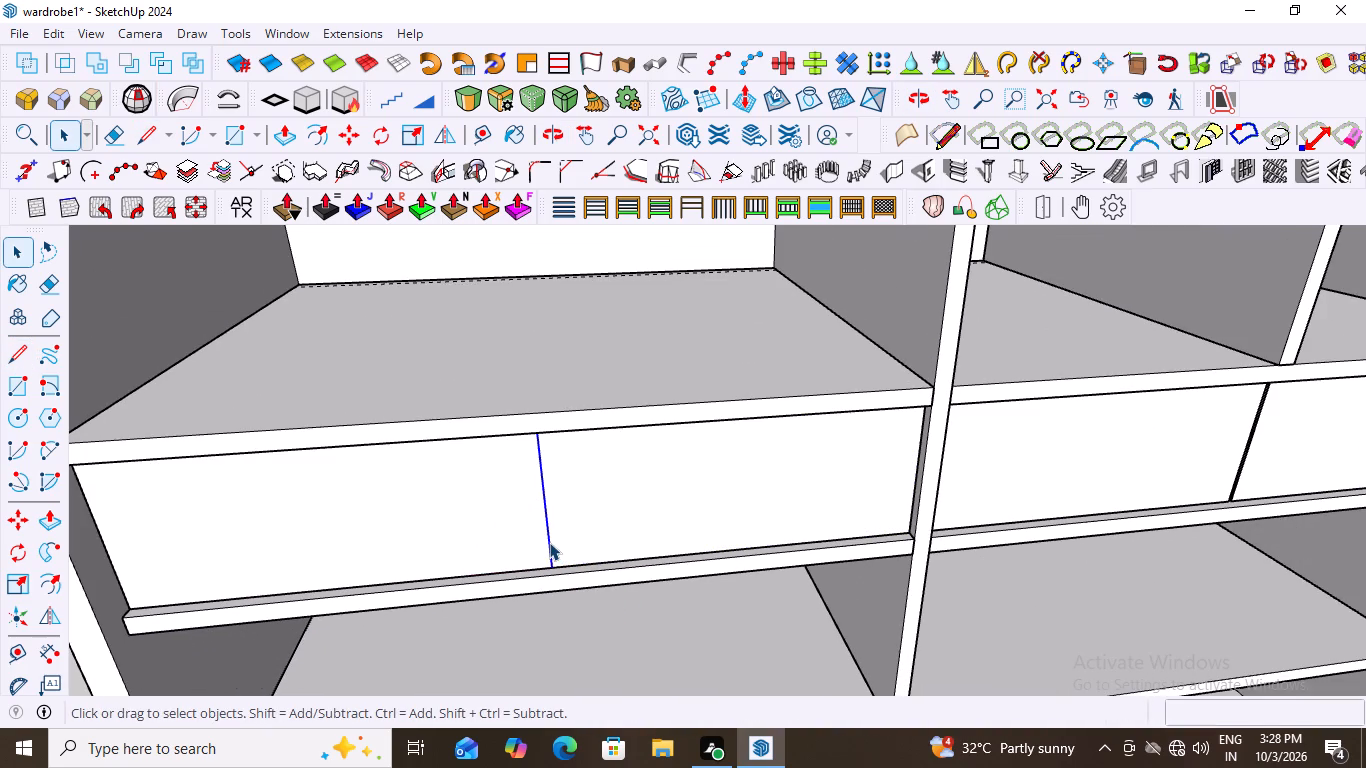
pyautogui.press('m')
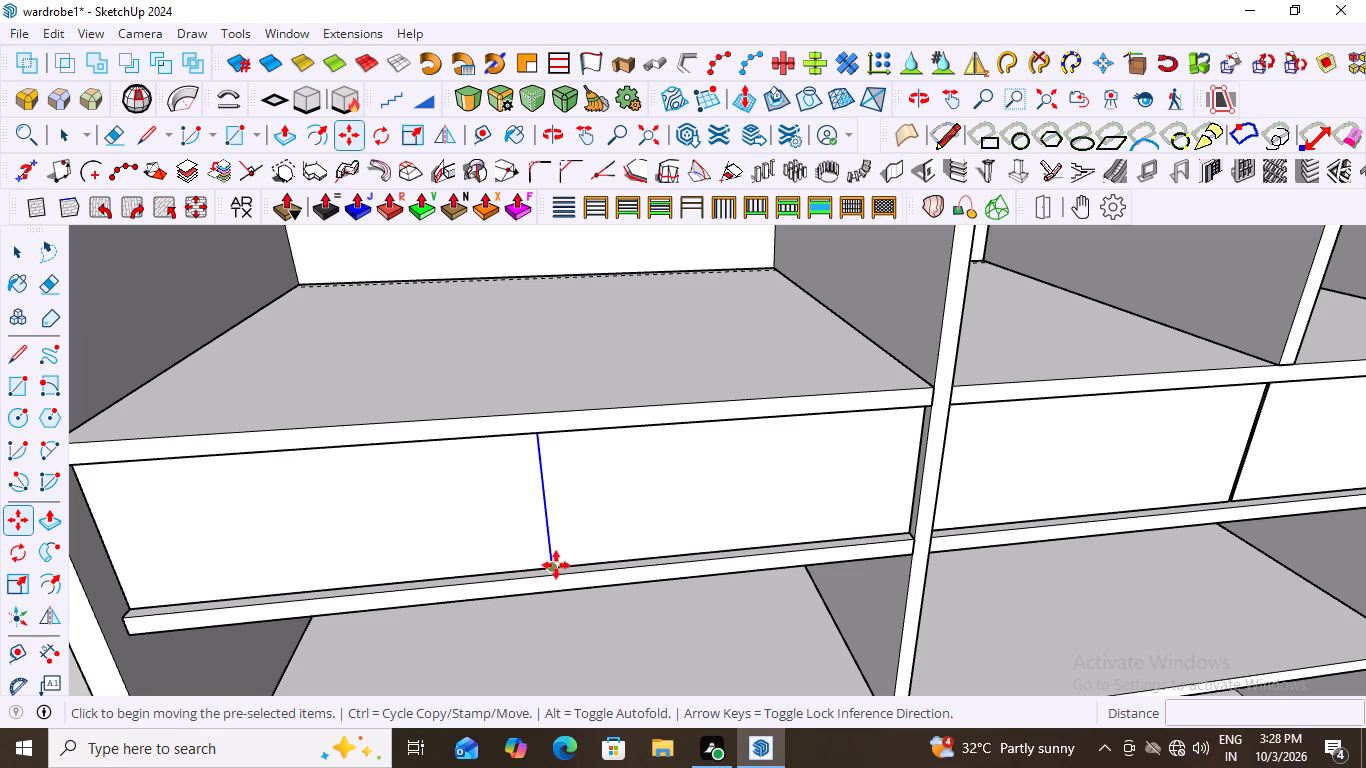
pyautogui.click(554, 565)
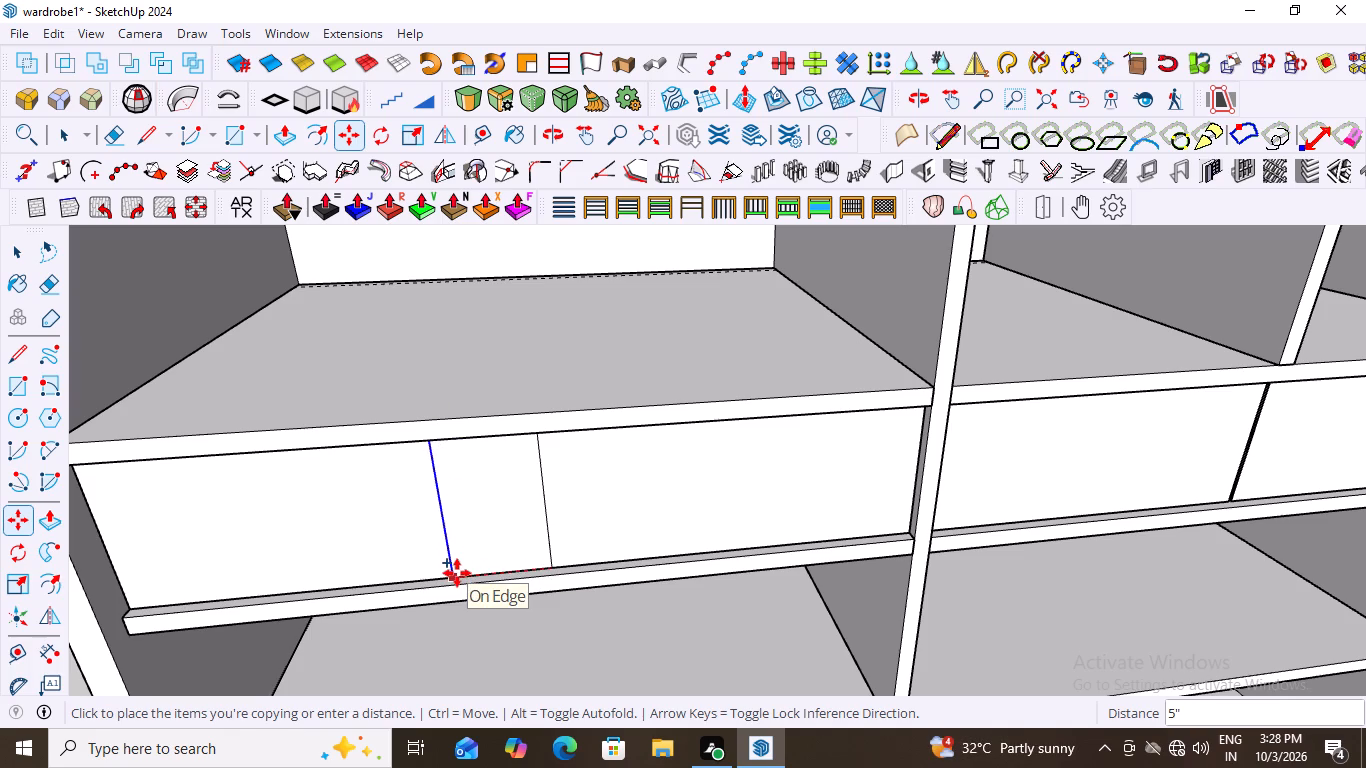
pyautogui.press('.')
pyautogui.press('5')
pyautogui.hotkey('shift', '"')
pyautogui.press('Return')
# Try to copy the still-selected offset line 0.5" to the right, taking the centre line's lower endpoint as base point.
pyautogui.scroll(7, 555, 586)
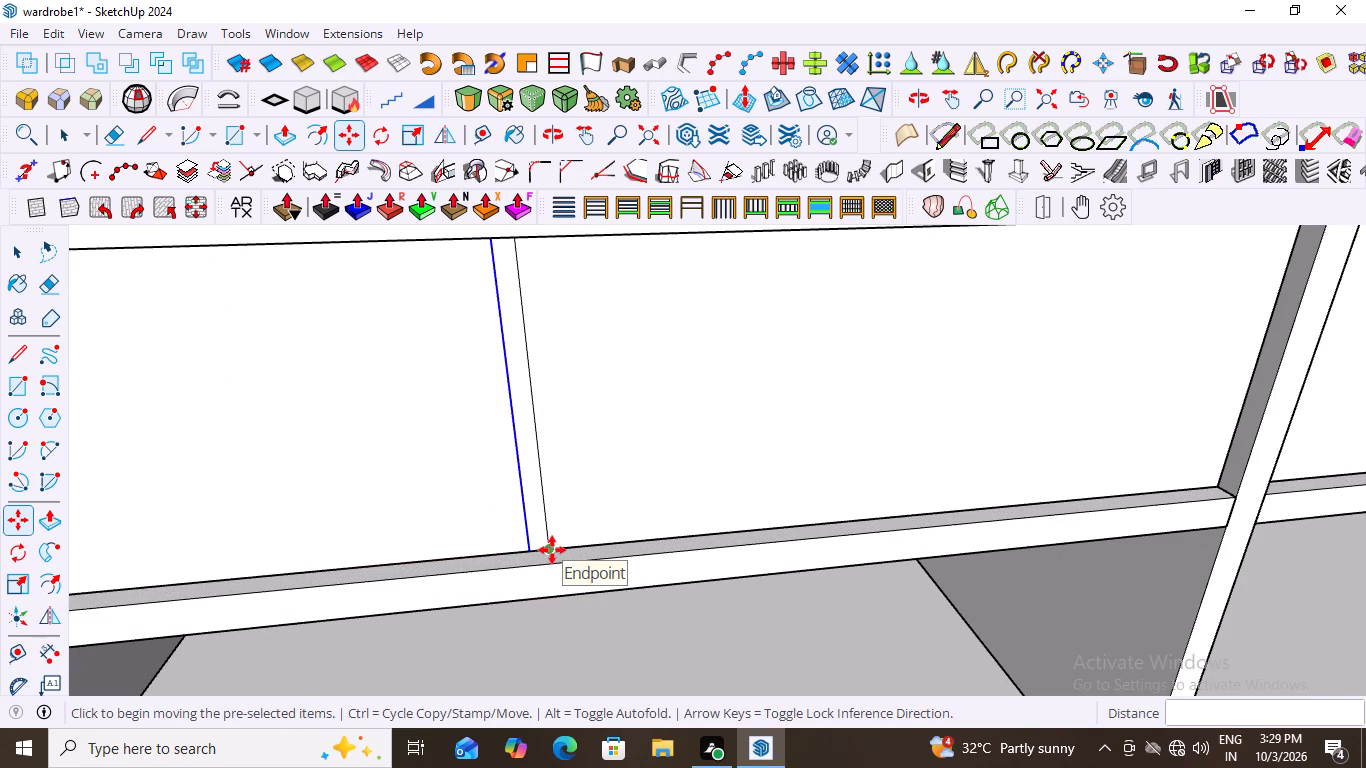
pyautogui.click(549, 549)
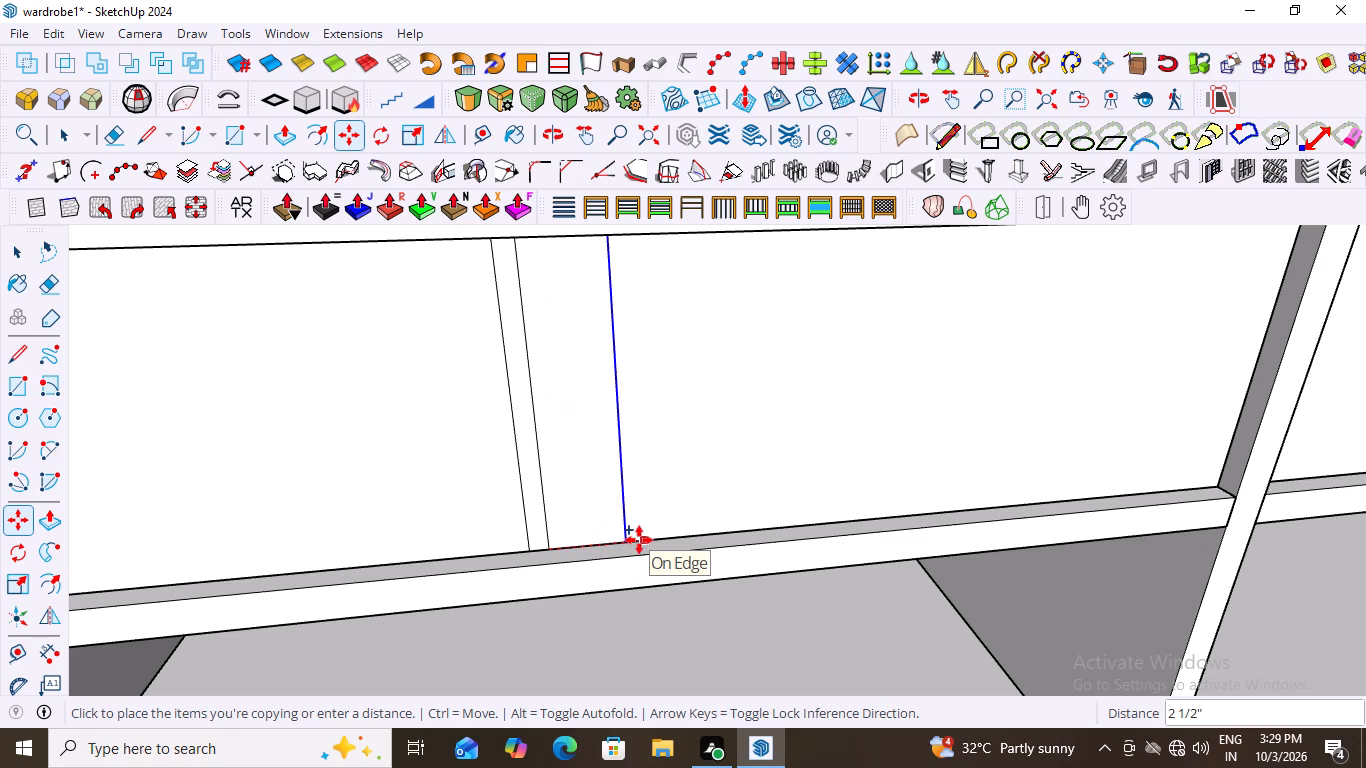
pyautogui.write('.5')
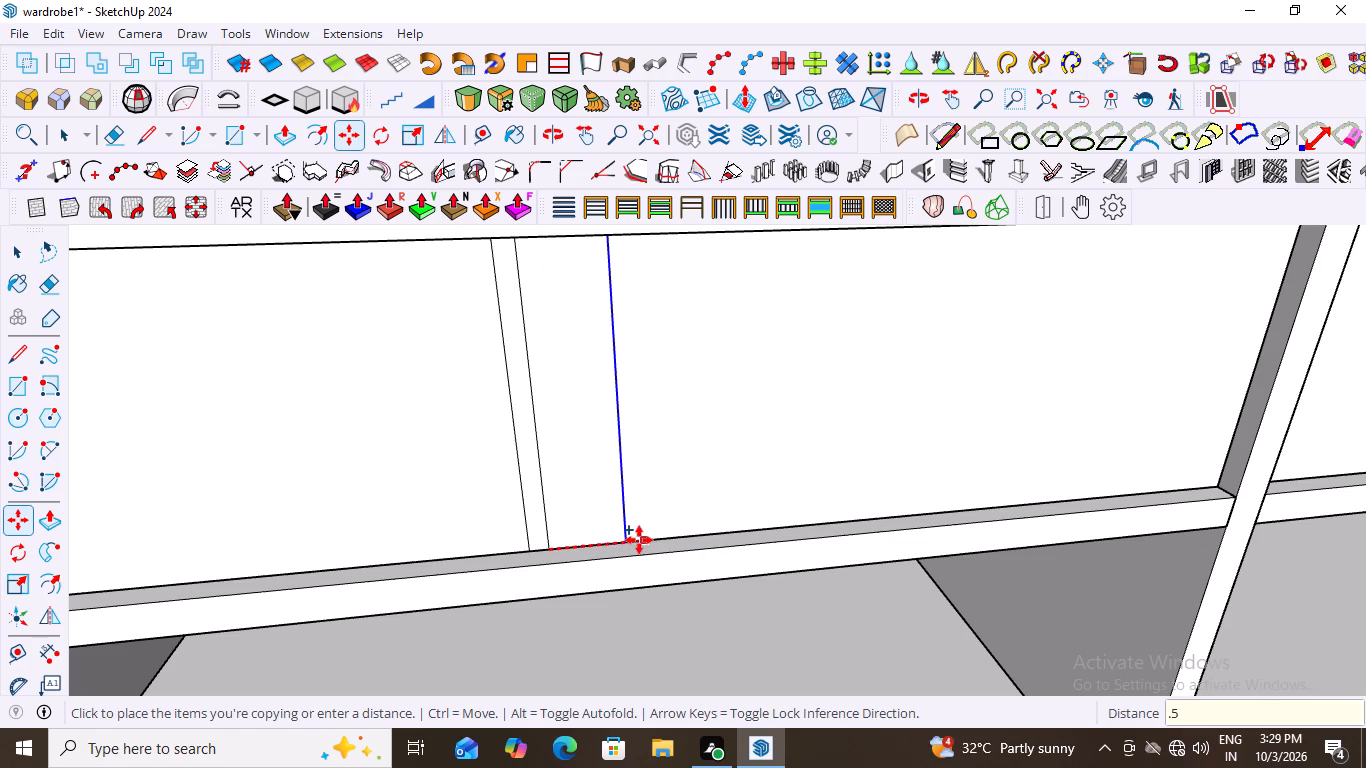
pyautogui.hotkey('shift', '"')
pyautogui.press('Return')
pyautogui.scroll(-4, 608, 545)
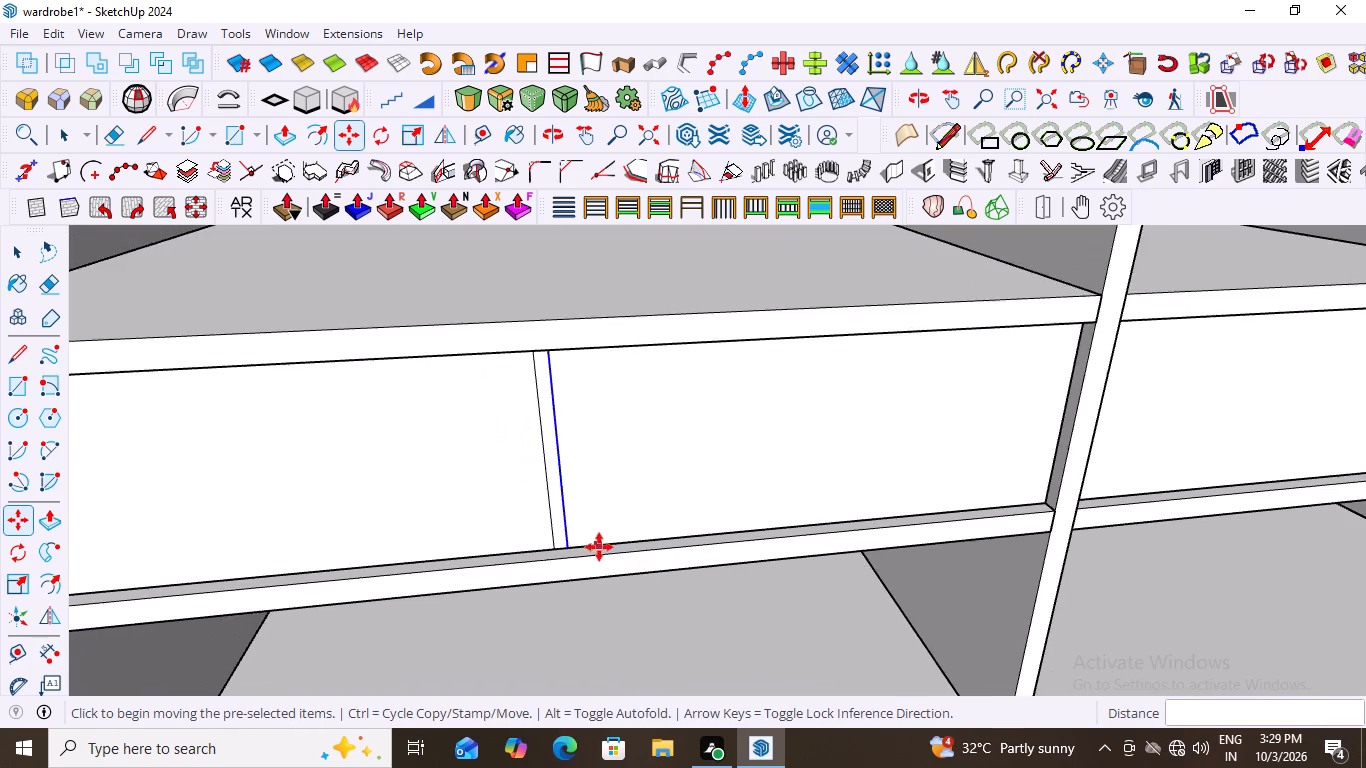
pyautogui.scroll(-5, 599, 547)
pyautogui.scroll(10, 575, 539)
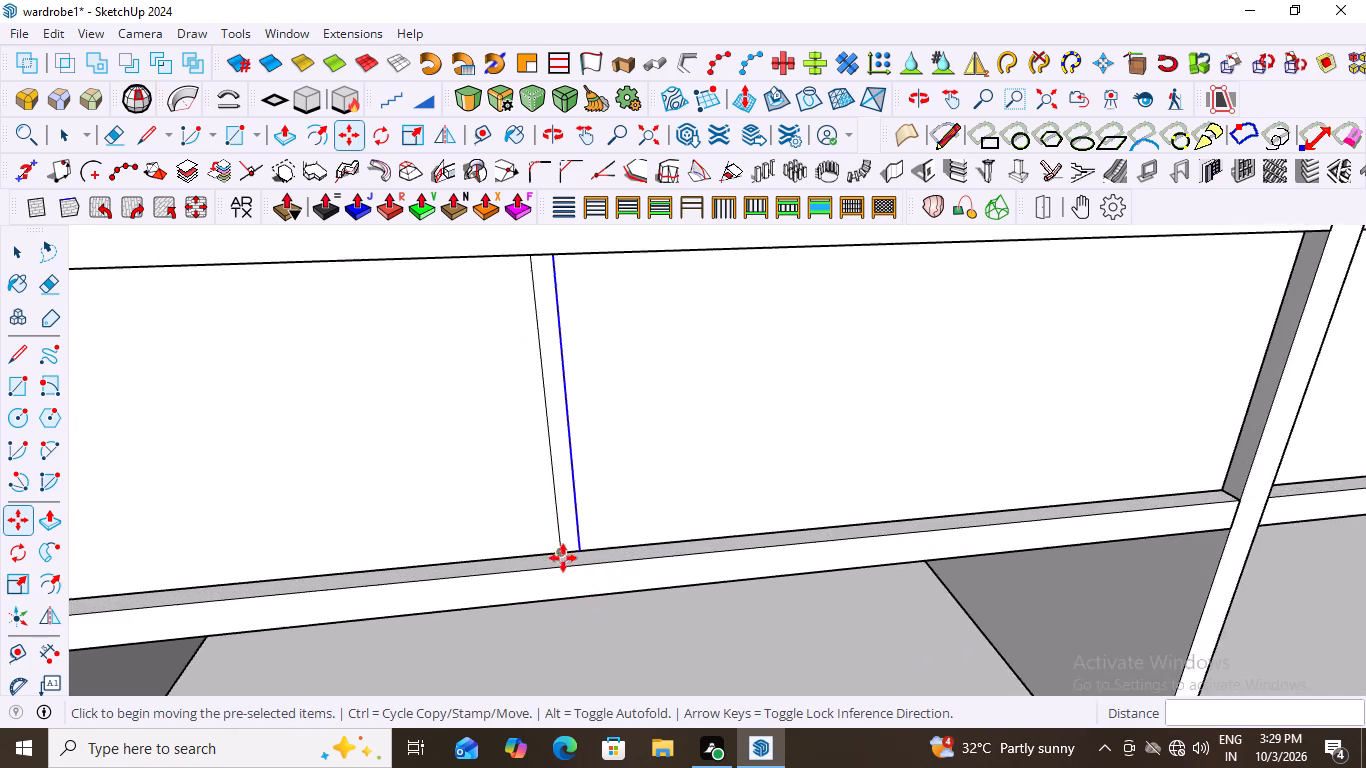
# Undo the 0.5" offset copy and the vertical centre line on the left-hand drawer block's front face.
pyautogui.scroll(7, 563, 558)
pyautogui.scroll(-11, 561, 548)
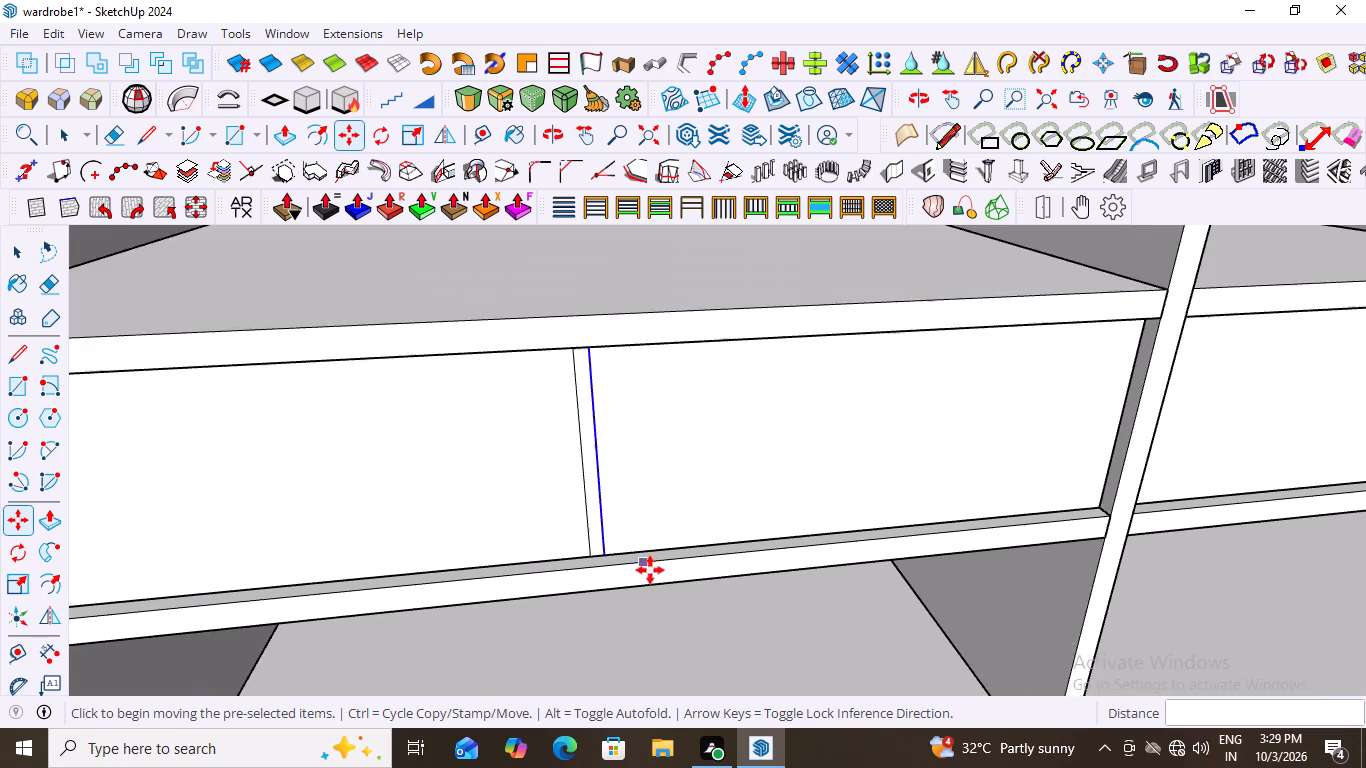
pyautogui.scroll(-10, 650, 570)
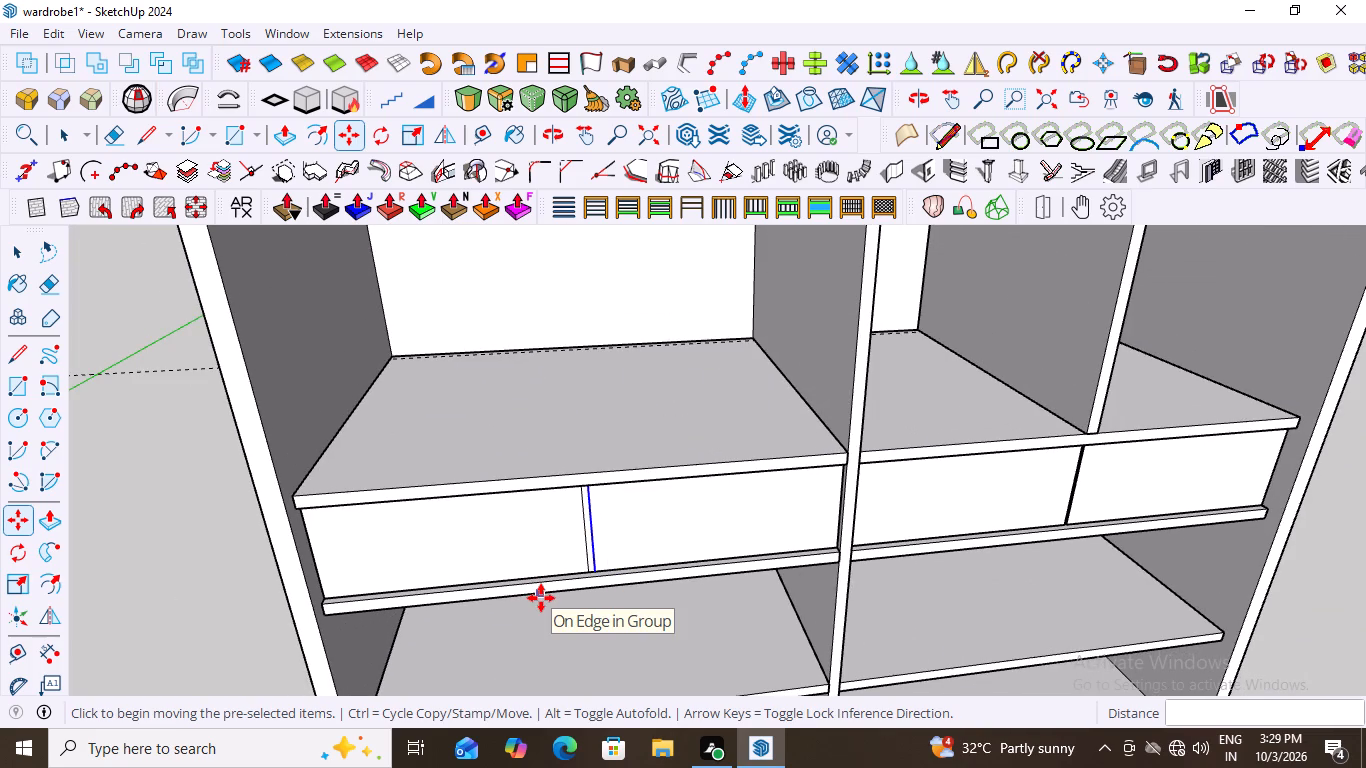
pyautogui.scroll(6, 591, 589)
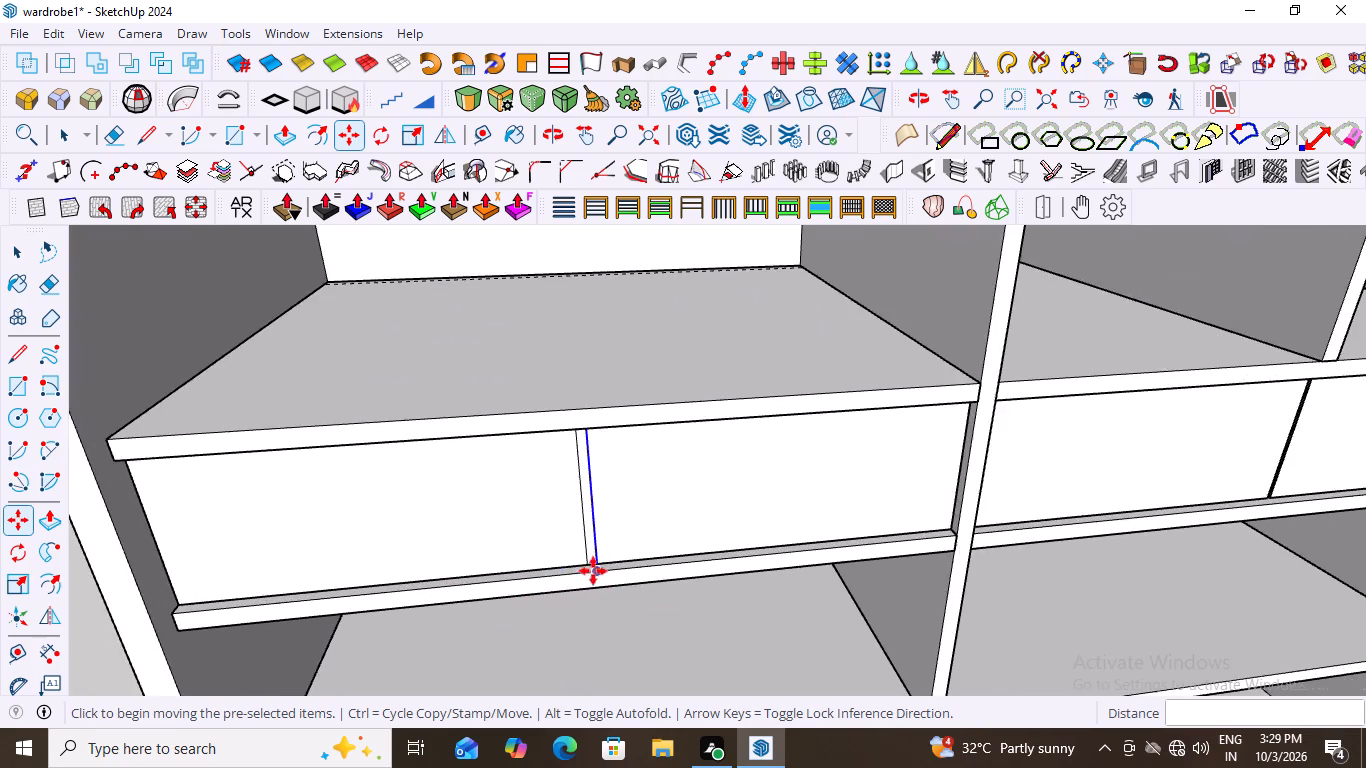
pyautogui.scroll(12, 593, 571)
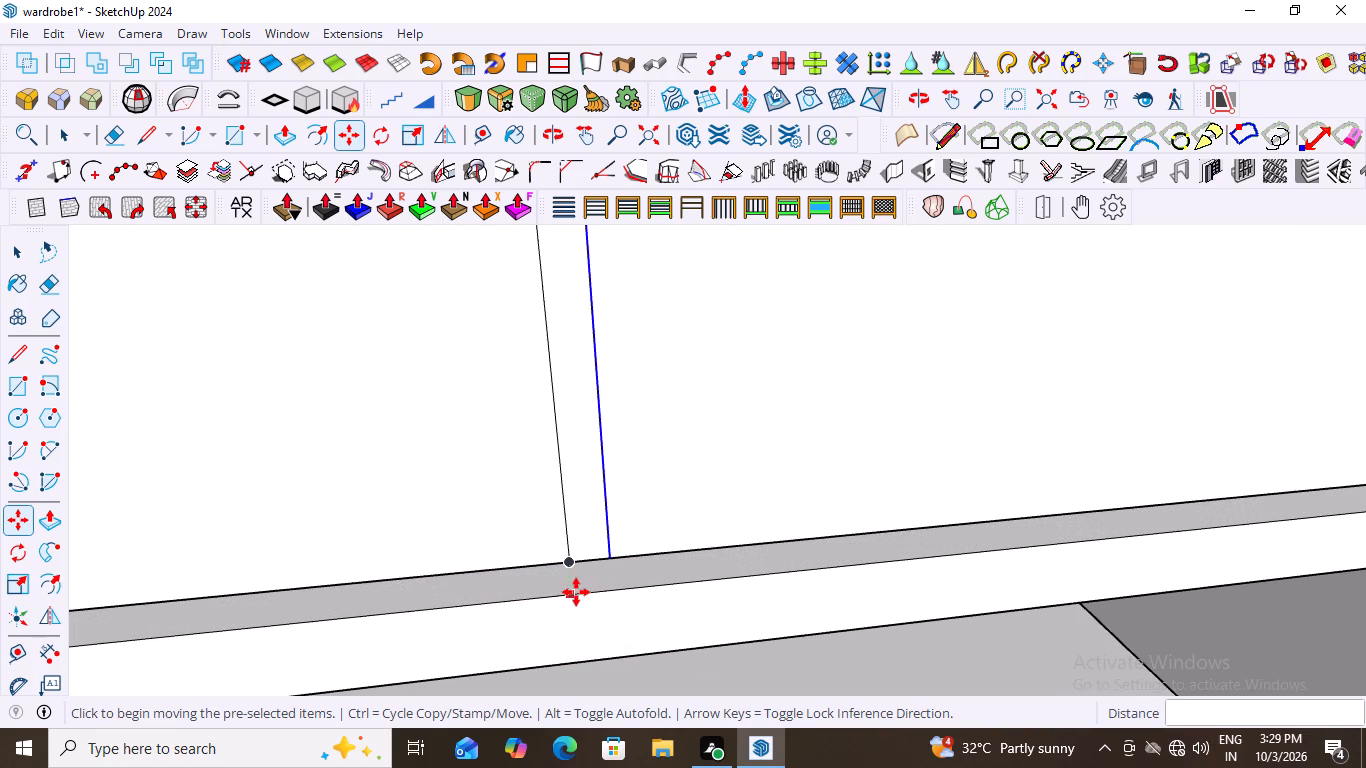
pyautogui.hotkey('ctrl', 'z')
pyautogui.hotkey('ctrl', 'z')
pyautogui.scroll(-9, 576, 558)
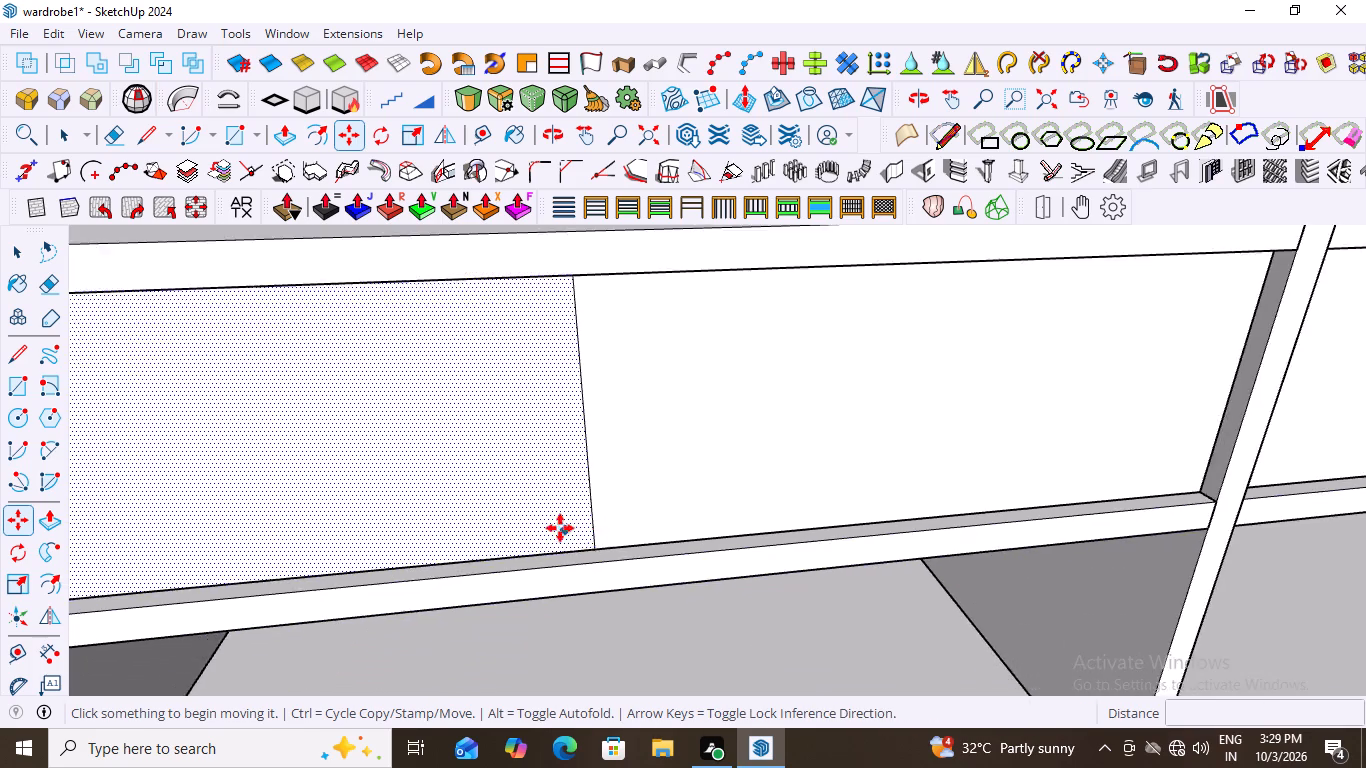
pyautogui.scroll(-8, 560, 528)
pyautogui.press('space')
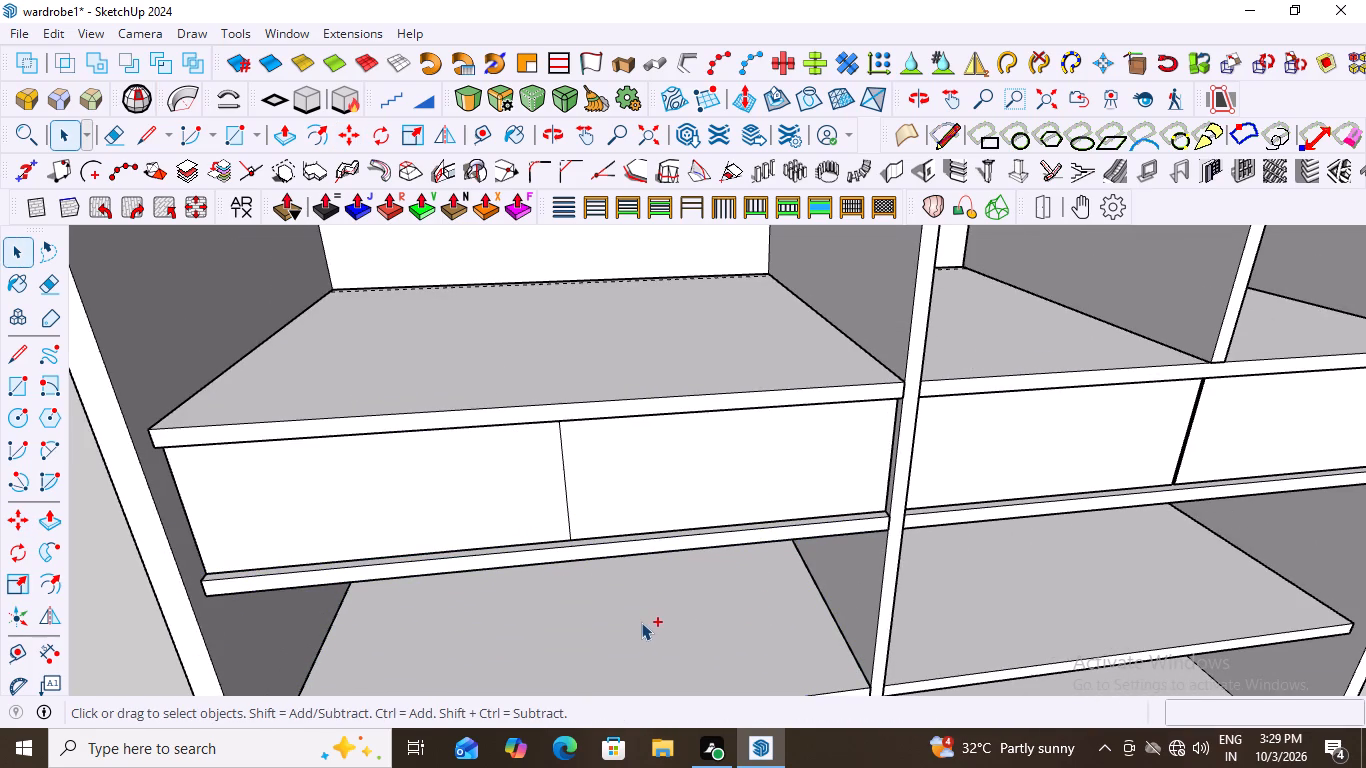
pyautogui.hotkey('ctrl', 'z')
# Examine the left-hand drawer block's undivided front face between the two shelves from several angles.
pyautogui.scroll(-4, 598, 570)
pyautogui.moveTo(634, 598); pyautogui.dragTo(636, 551, button='middle')
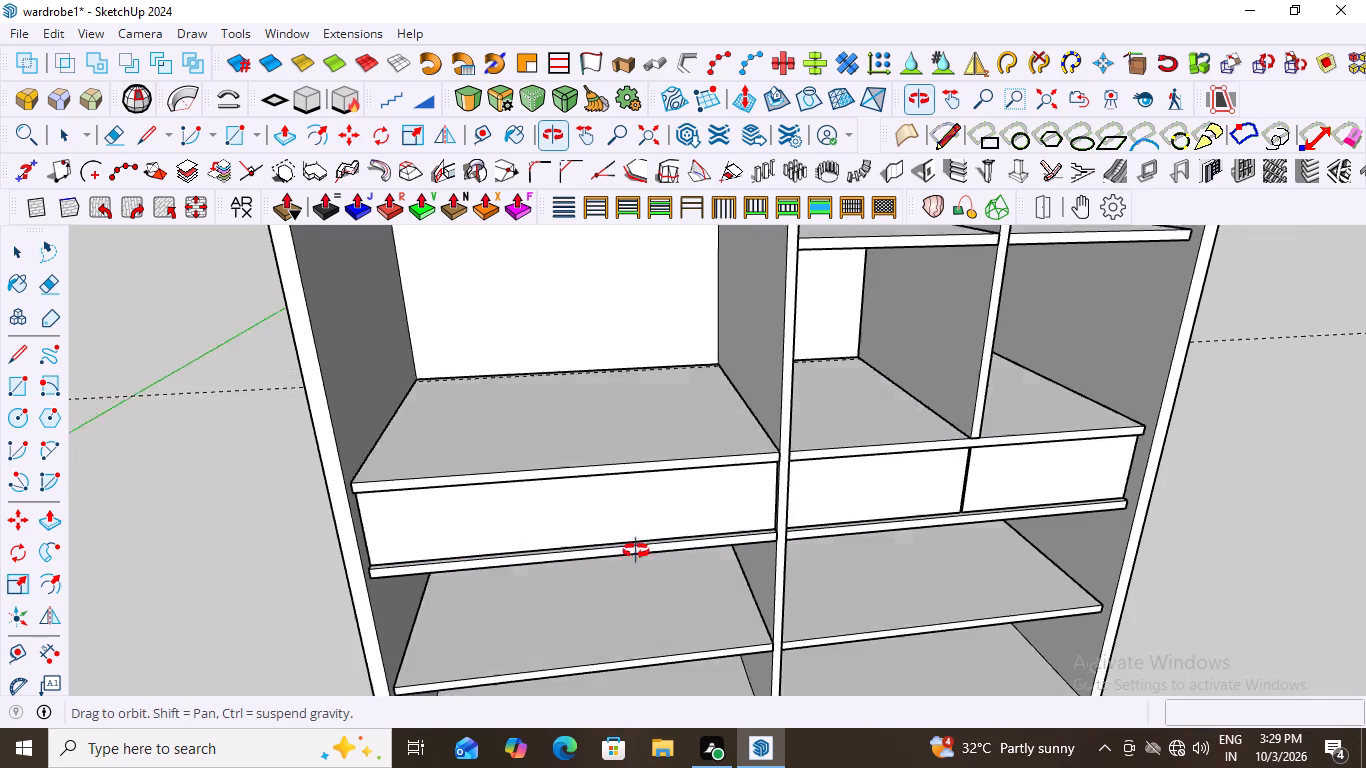
pyautogui.moveTo(636, 551); pyautogui.dragTo(644, 481, button='middle')
pyautogui.doubleClick(632, 437)
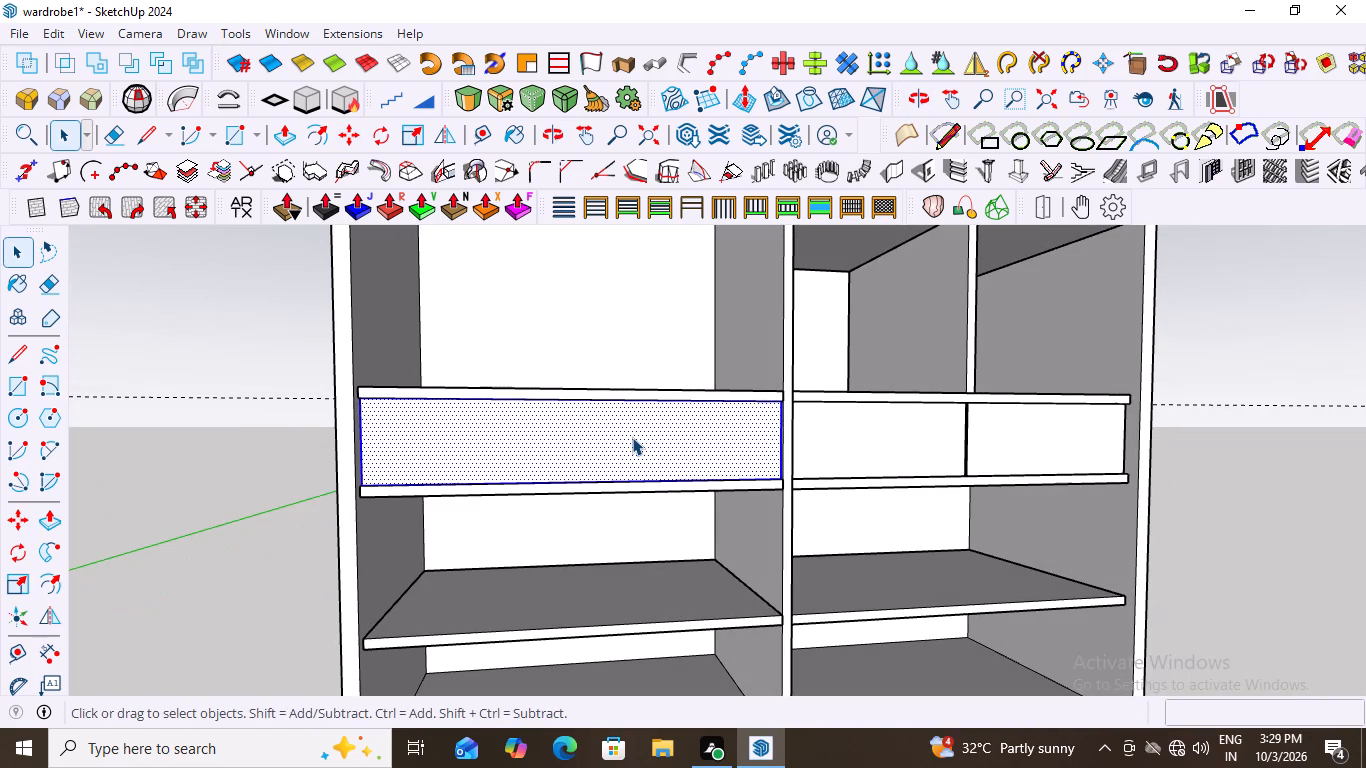
pyautogui.click(632, 437)
pyautogui.scroll(6, 621, 434)
pyautogui.moveTo(617, 432); pyautogui.dragTo(572, 324, button='middle')
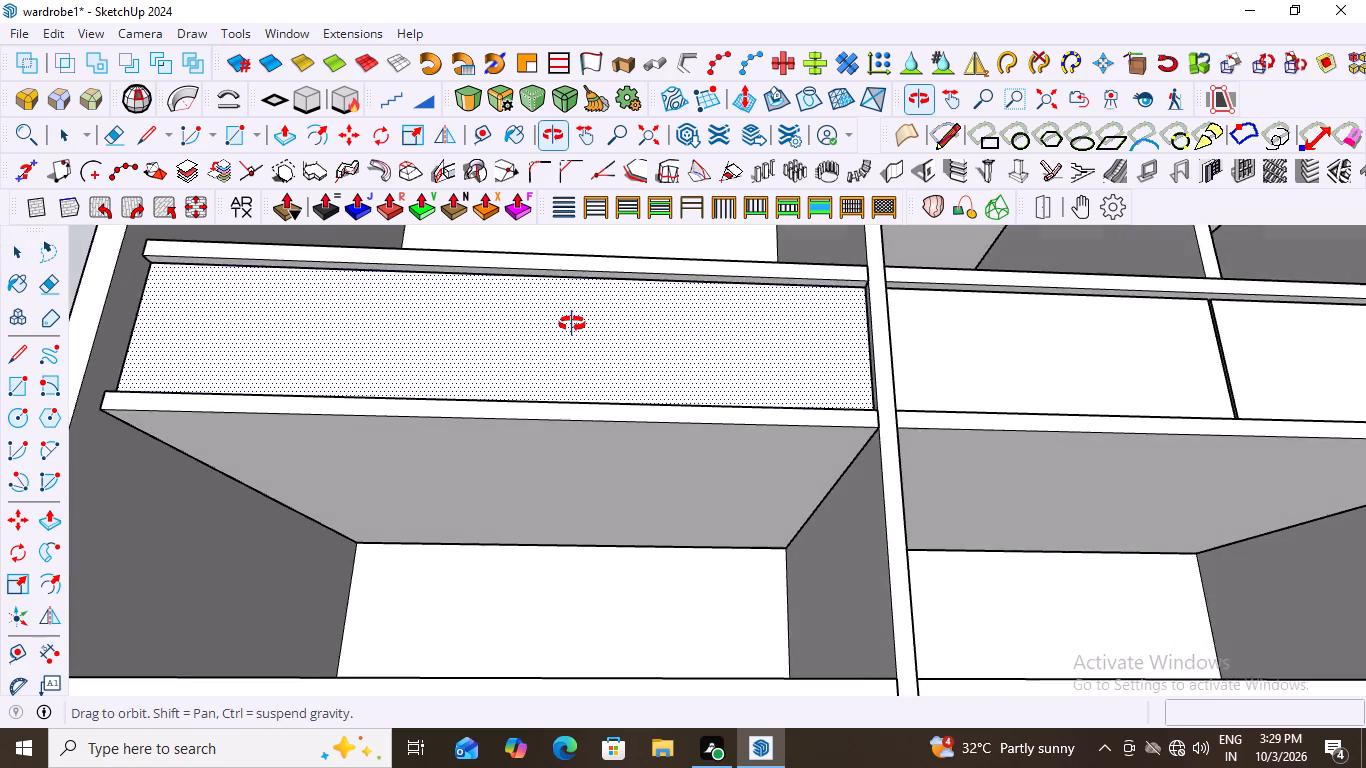
pyautogui.moveTo(572, 324); pyautogui.dragTo(336, 359, button='middle')
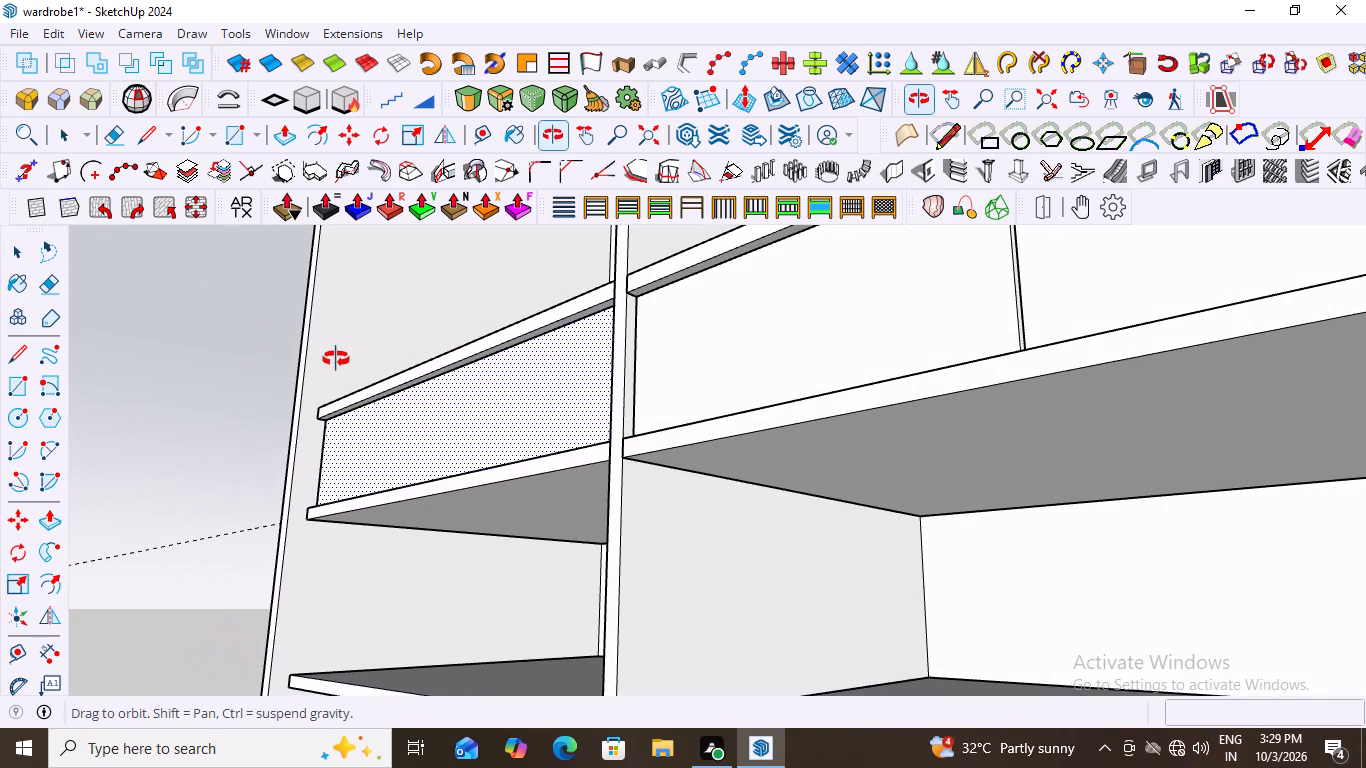
pyautogui.moveTo(336, 359); pyautogui.dragTo(598, 327, button='middle')
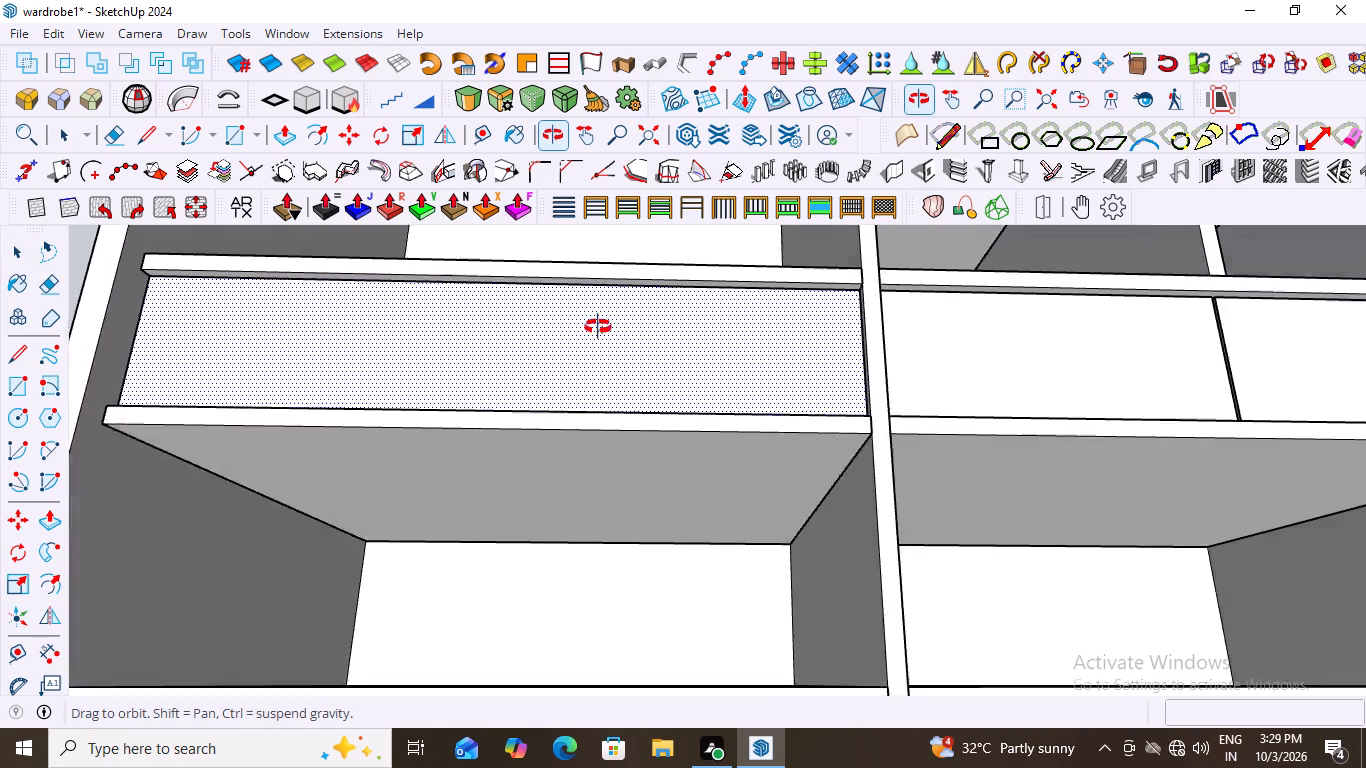
pyautogui.moveTo(598, 327); pyautogui.dragTo(724, 367, button='middle')
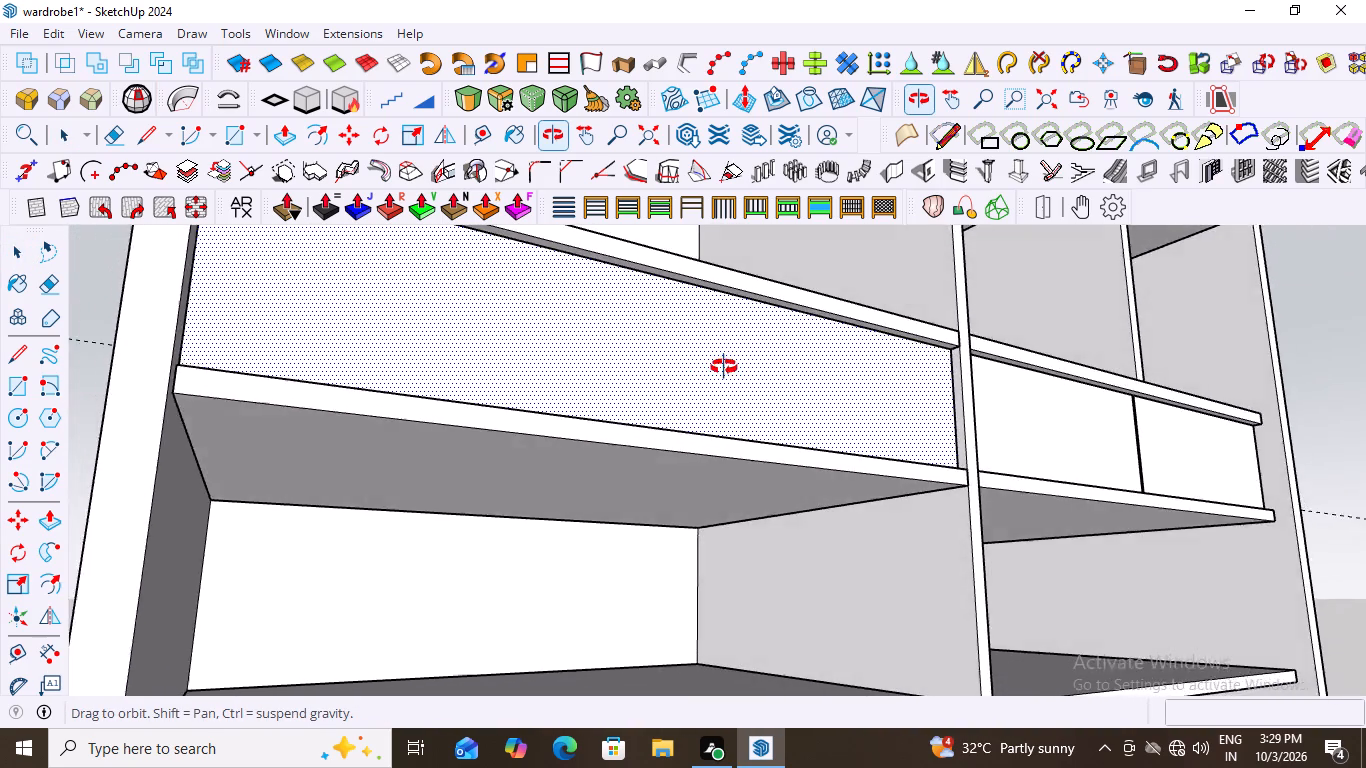
pyautogui.moveTo(724, 367); pyautogui.dragTo(801, 444, button='middle')
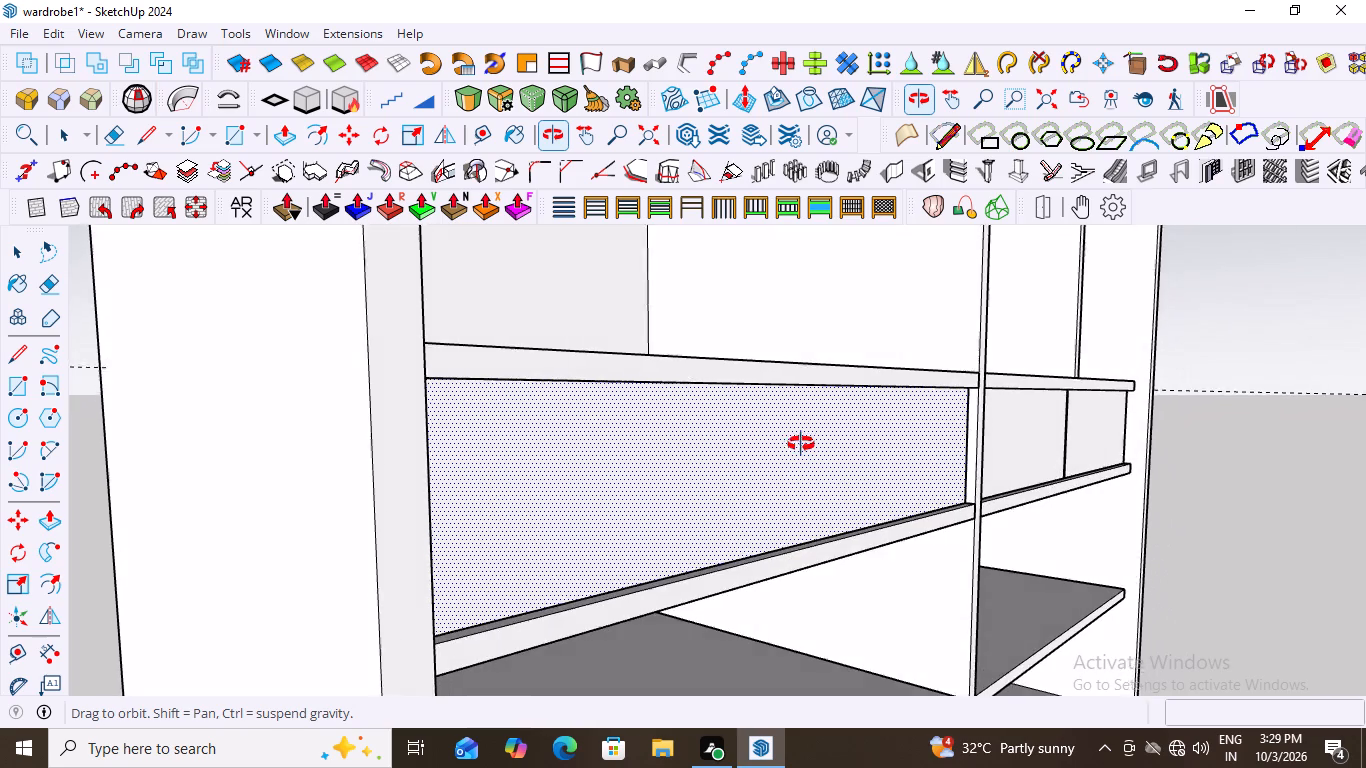
pyautogui.moveTo(801, 444); pyautogui.dragTo(576, 323, button='middle')
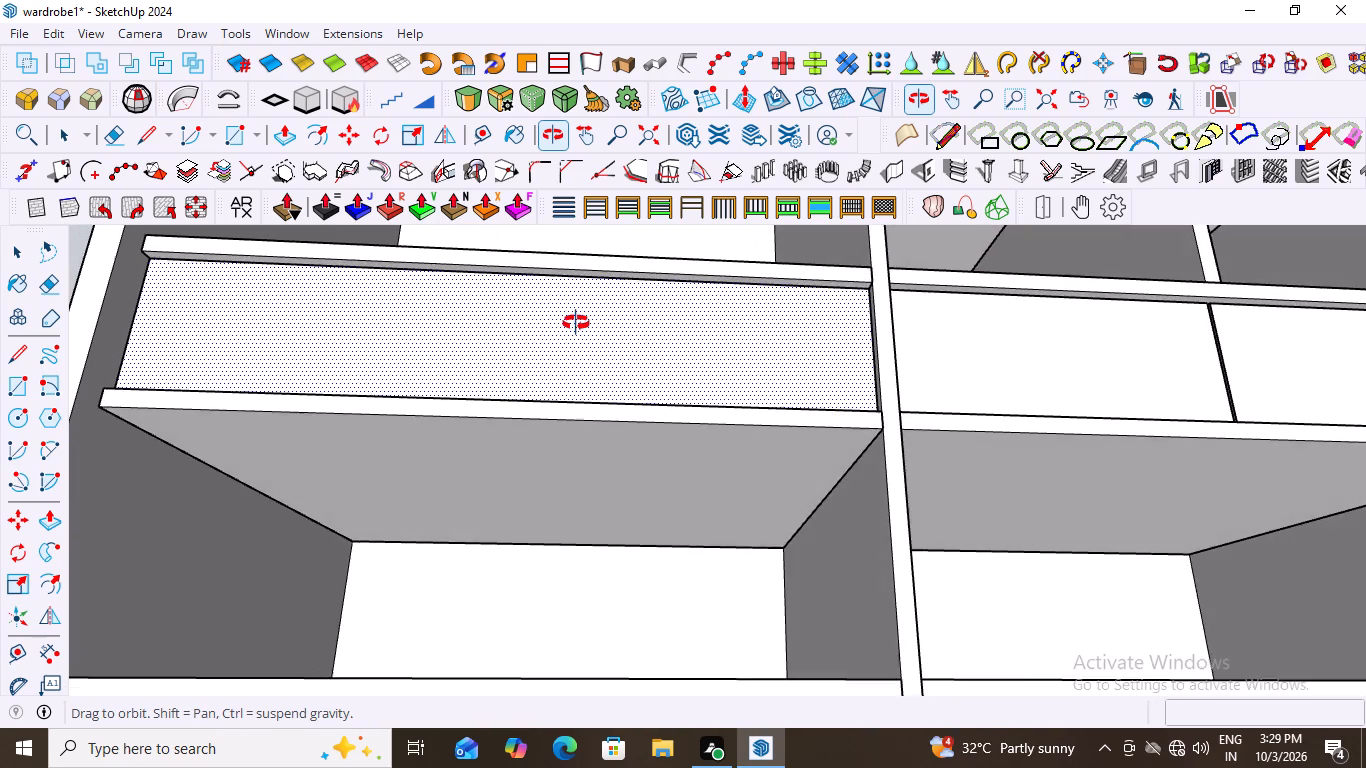
pyautogui.moveTo(576, 323); pyautogui.dragTo(582, 360, button='middle')
pyautogui.scroll(3, 528, 304)
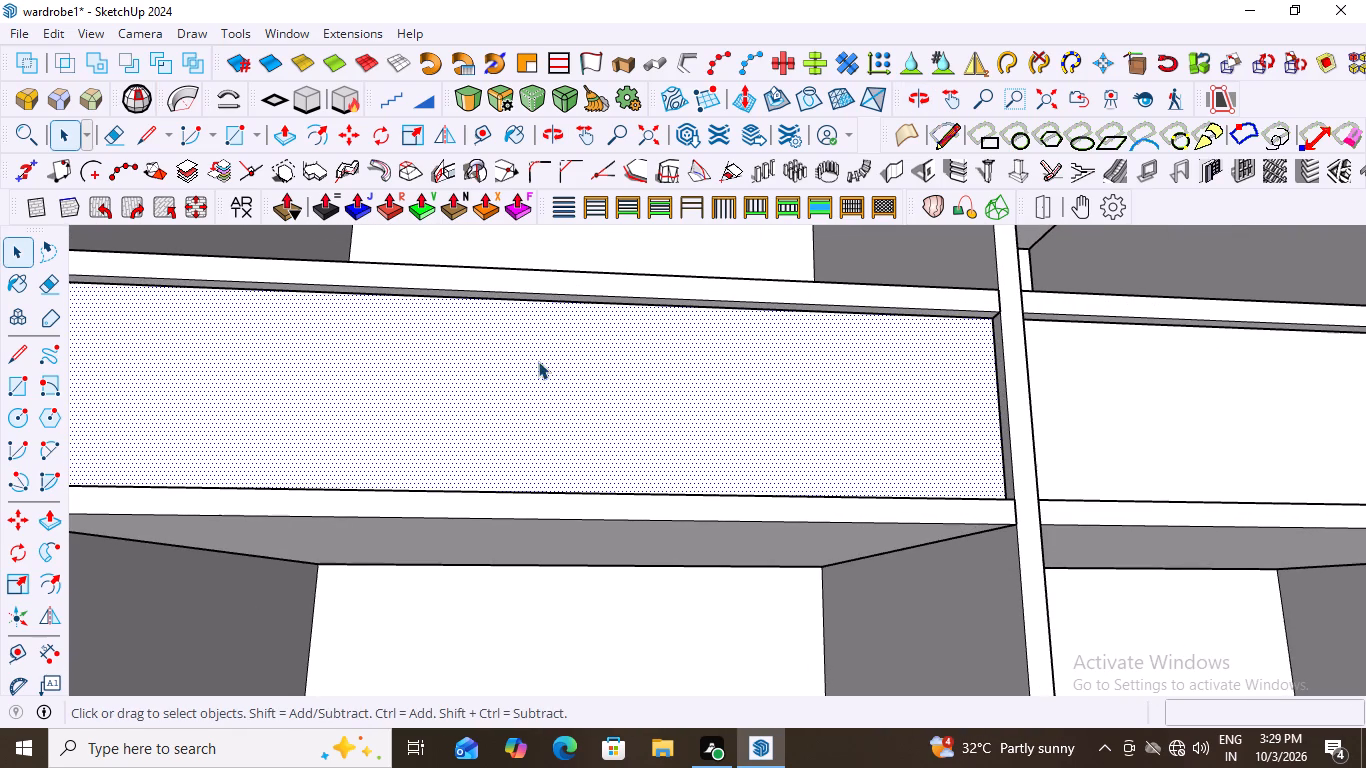
# Draw an 8" vertical line from the midpoint of the left-hand block's upper front edge to the midpoint of its lower edge.
pyautogui.press('l')
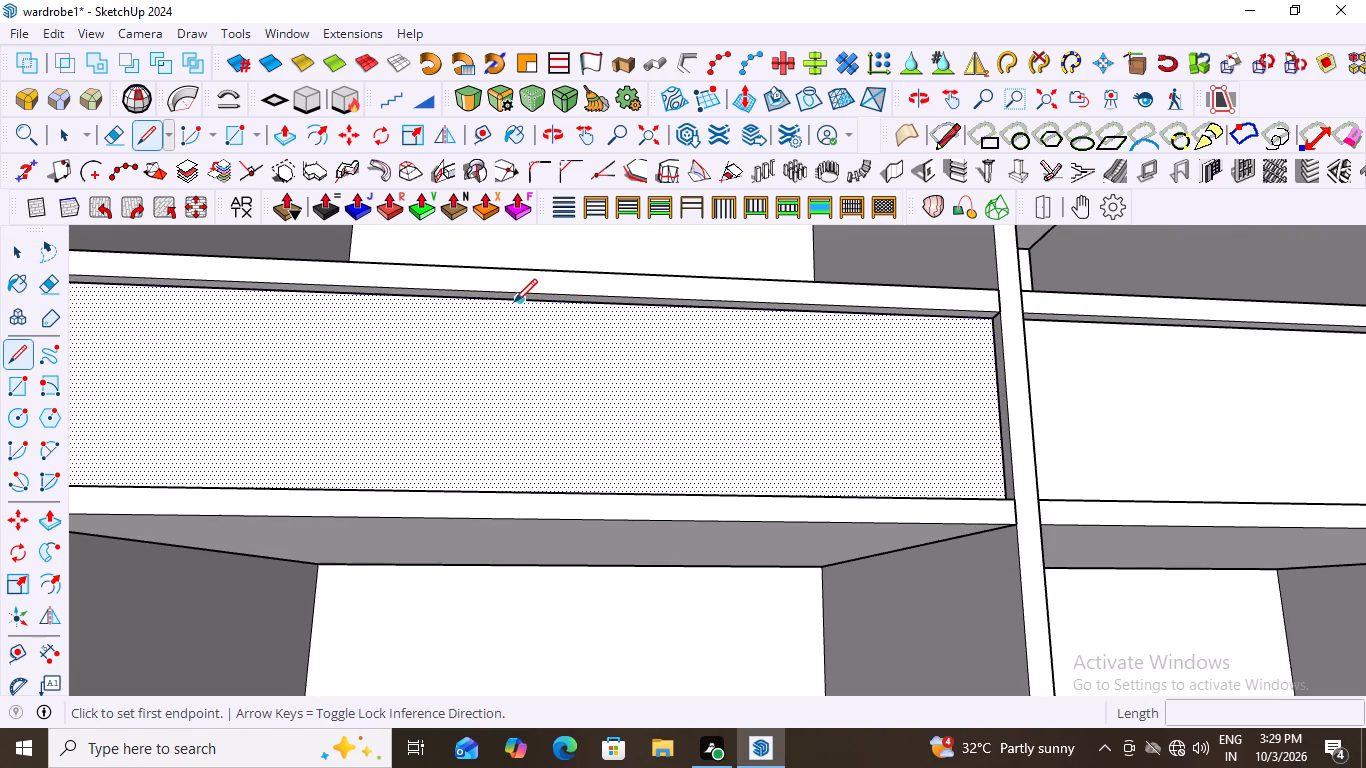
pyautogui.scroll(11, 526, 316)
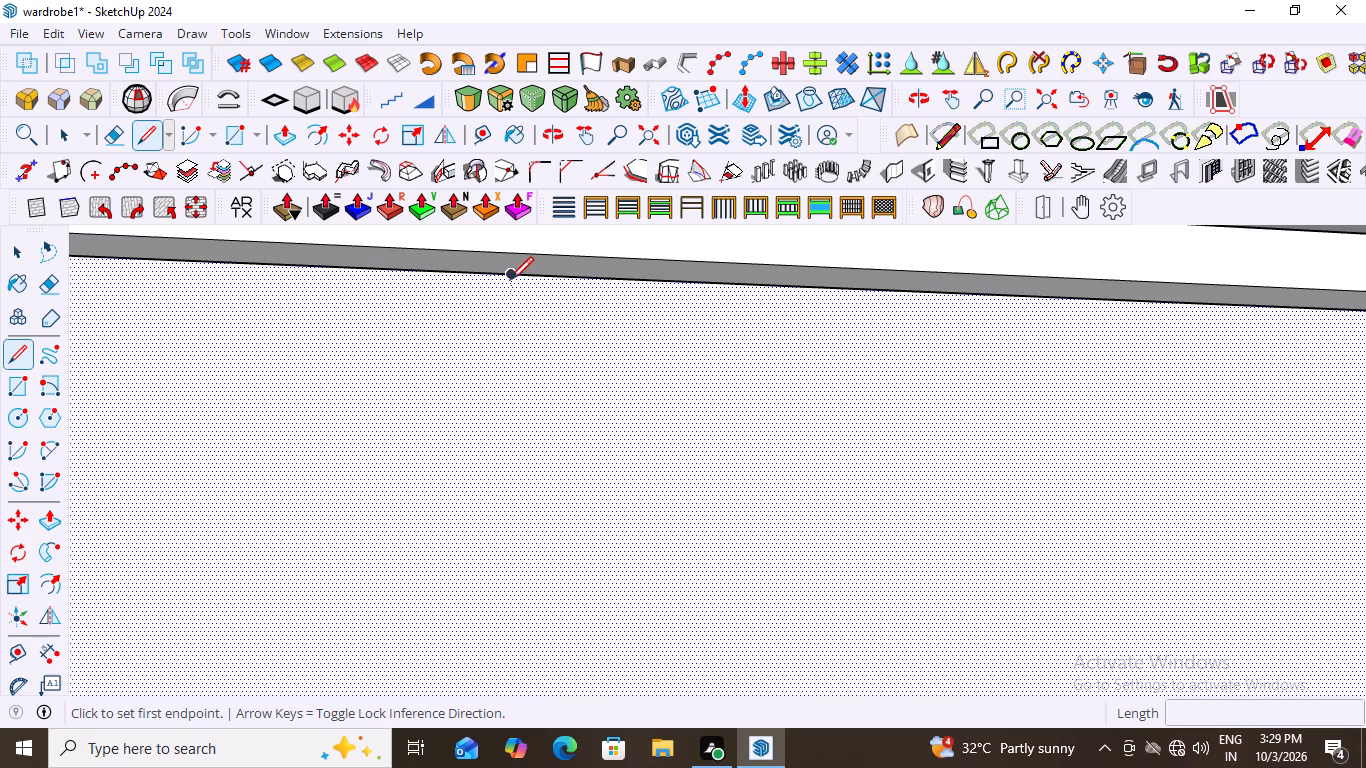
pyautogui.click(512, 276)
pyautogui.scroll(-10, 546, 410)
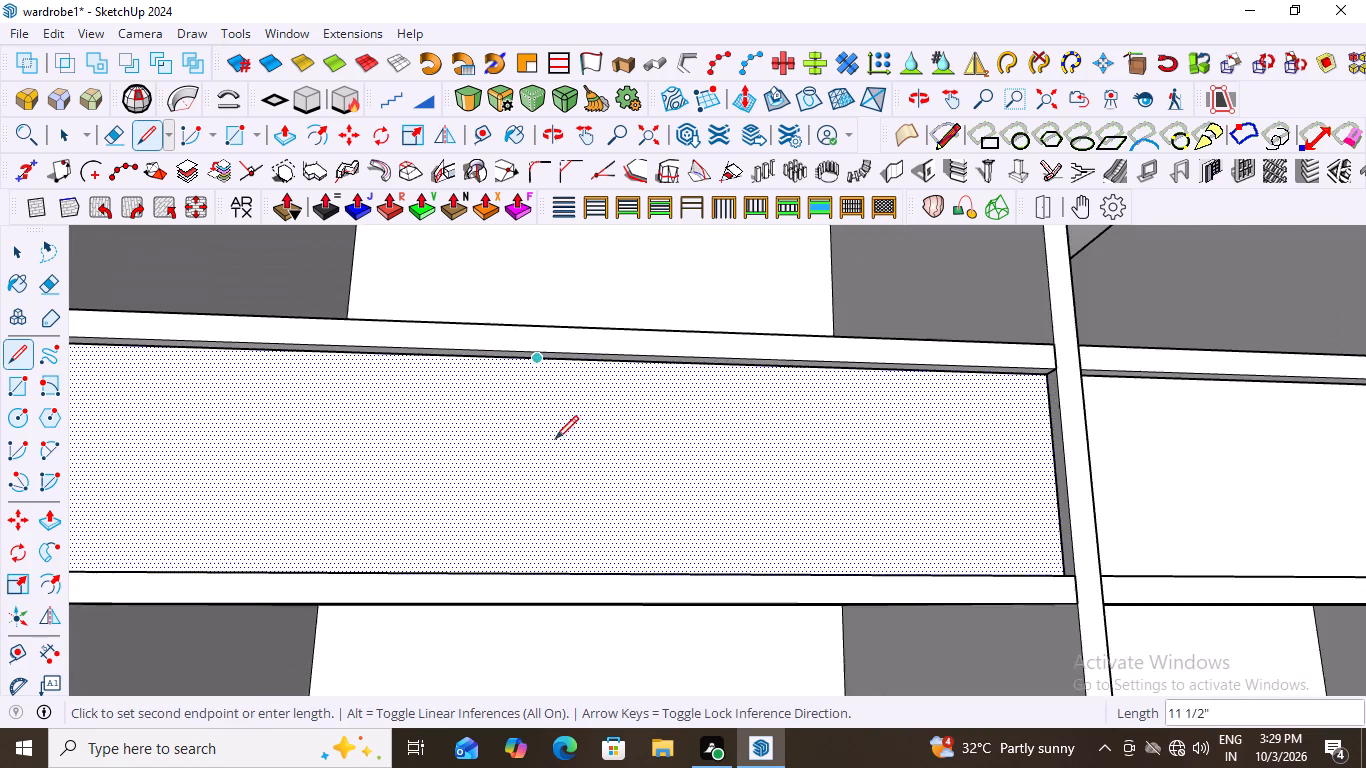
pyautogui.scroll(-3, 555, 439)
pyautogui.moveTo(550, 458); pyautogui.dragTo(566, 562, button='middle')
pyautogui.scroll(-8, 566, 562)
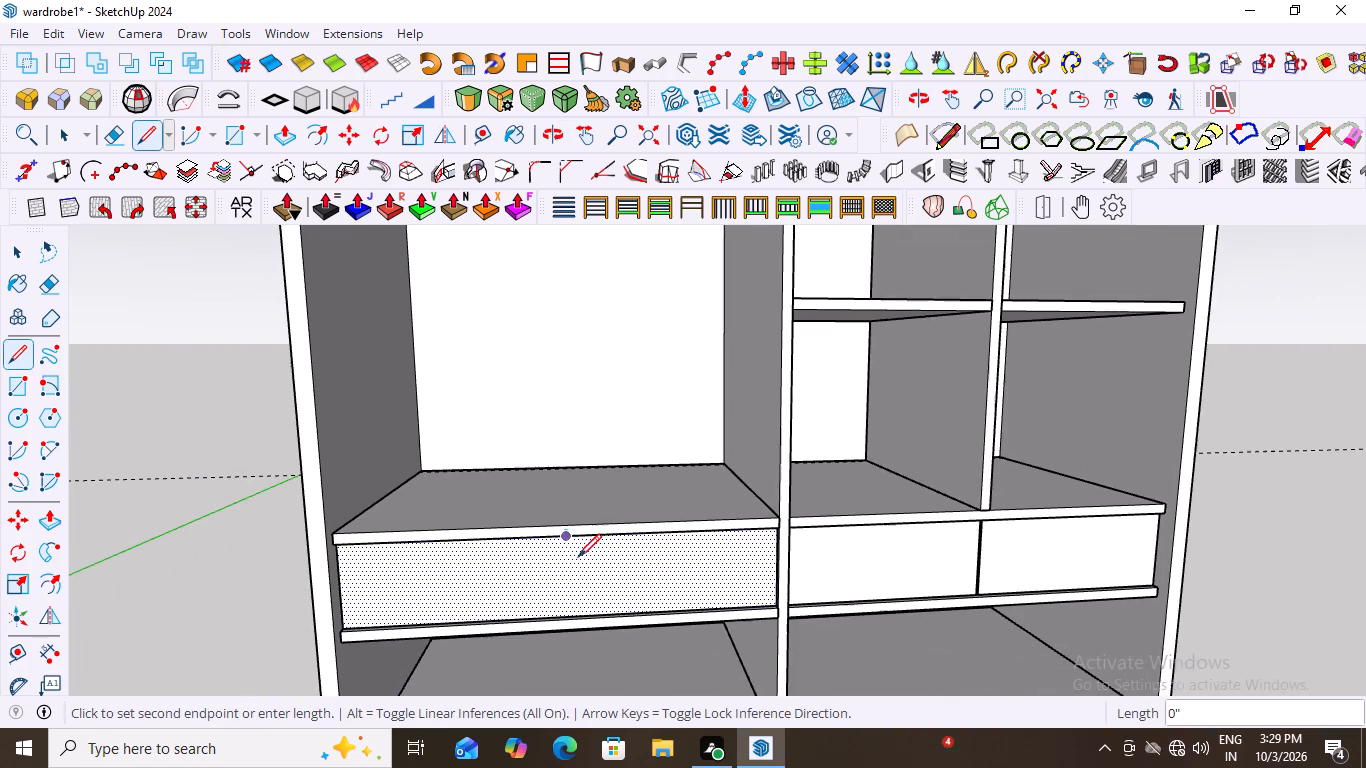
pyautogui.scroll(2, 556, 644)
pyautogui.moveTo(577, 604); pyautogui.dragTo(607, 684, button='middle')
pyautogui.scroll(7, 607, 684)
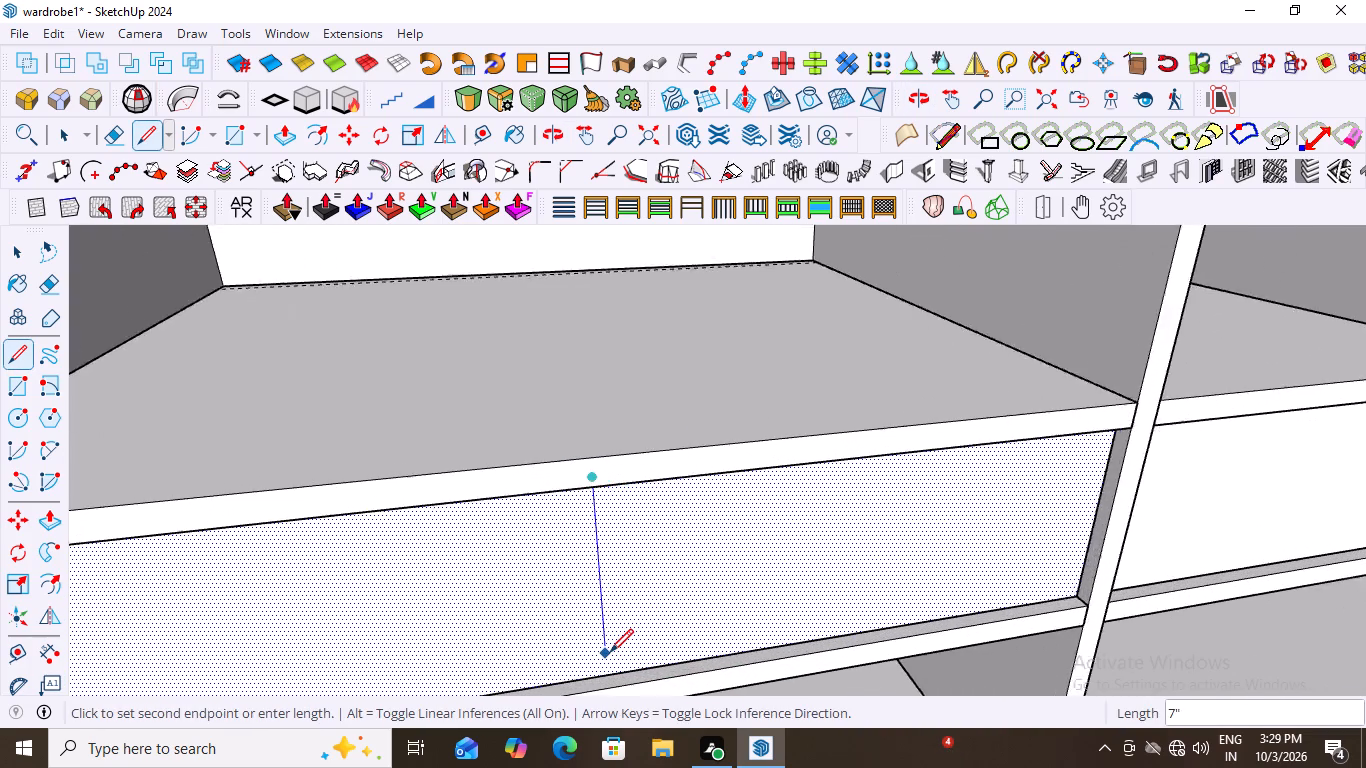
pyautogui.scroll(2, 610, 652)
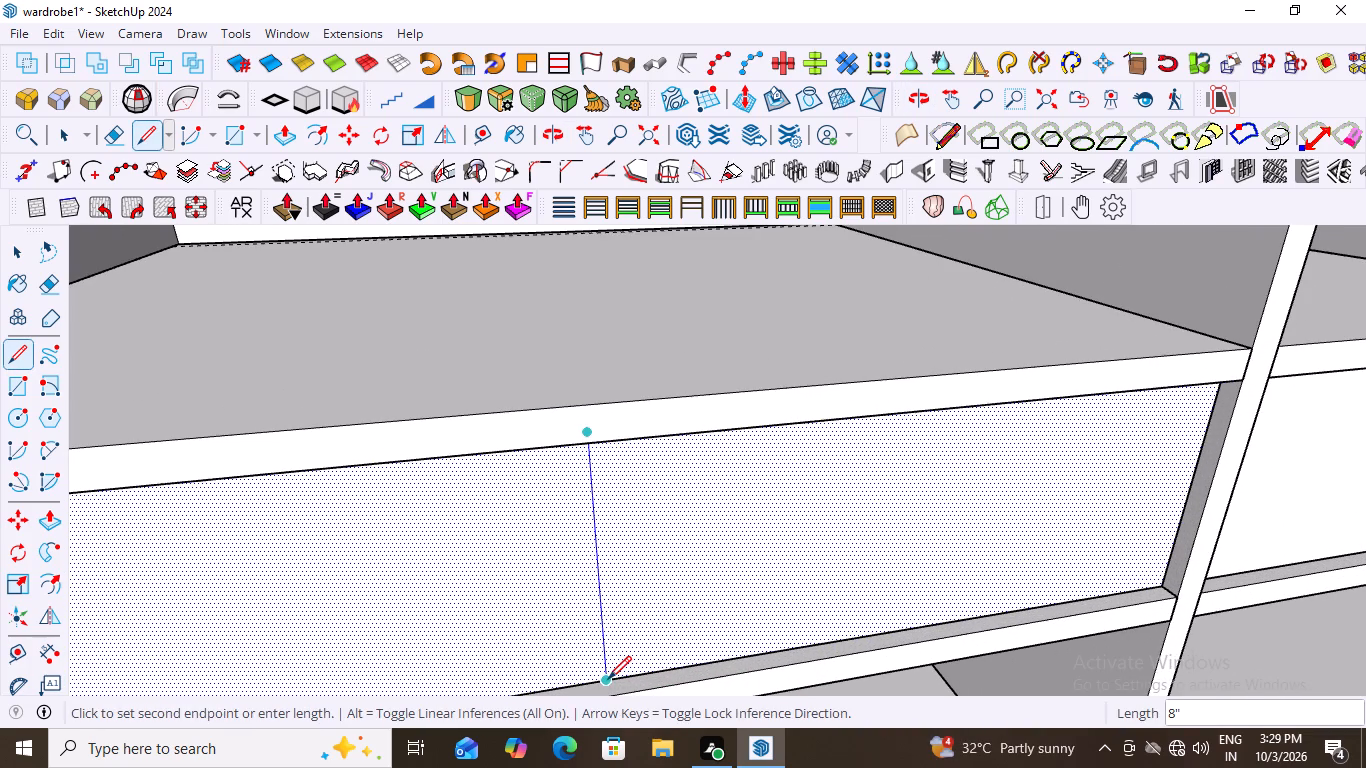
pyautogui.scroll(12, 601, 689)
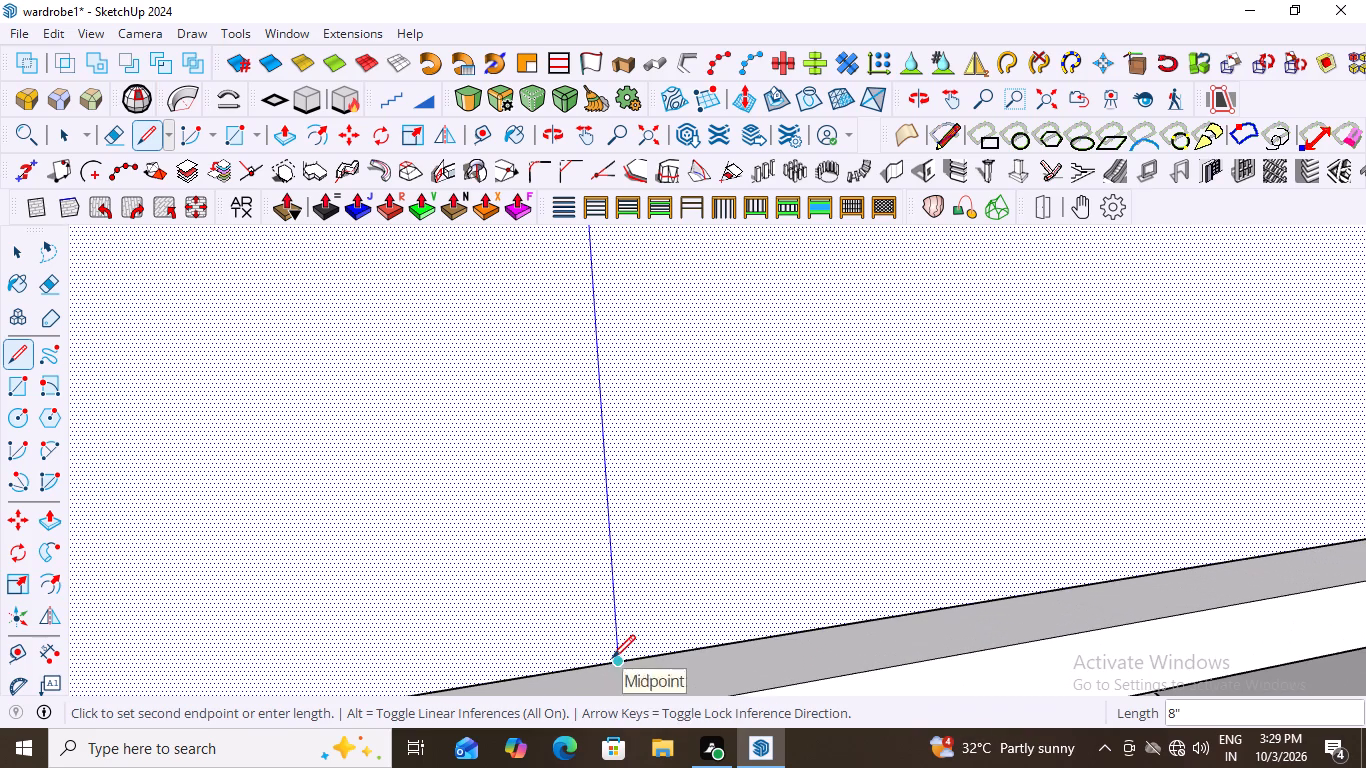
pyautogui.click(615, 664)
pyautogui.scroll(-14, 497, 599)
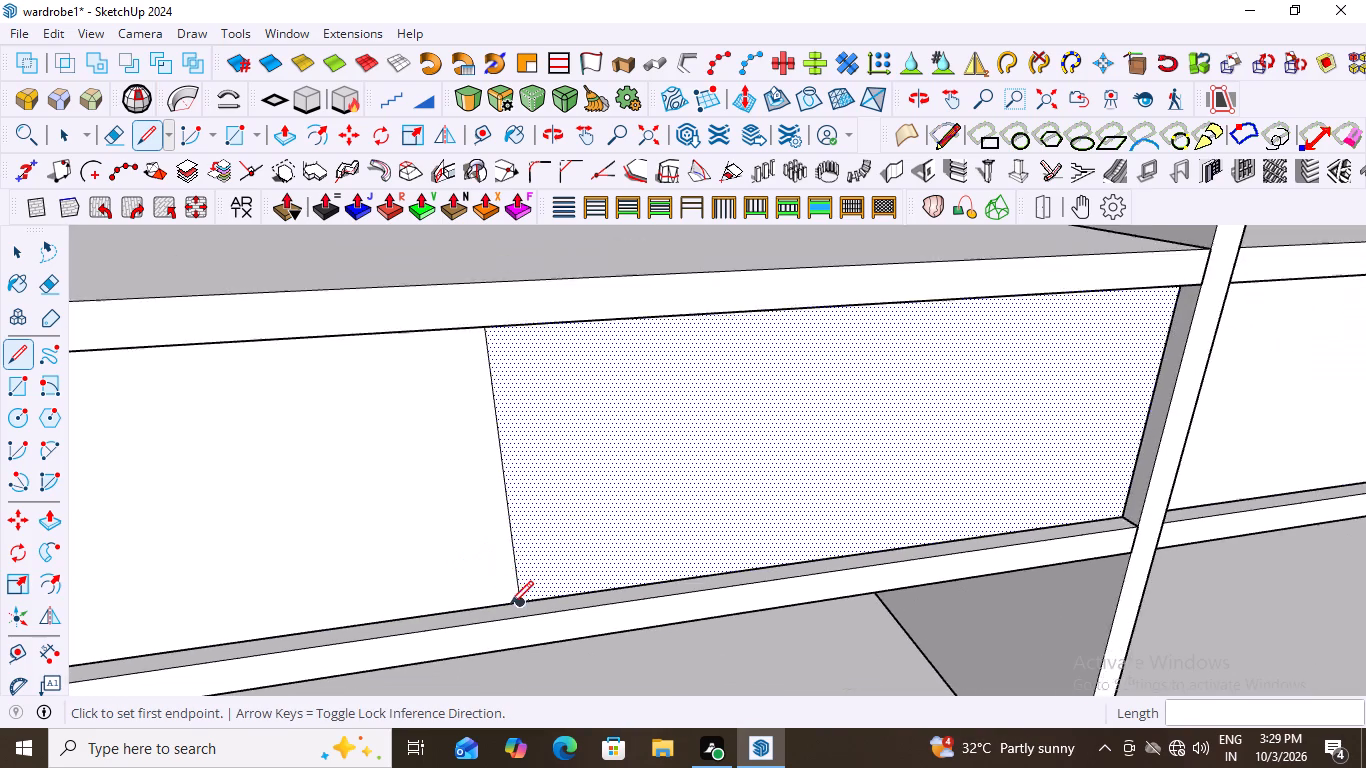
pyautogui.scroll(-9, 510, 604)
pyautogui.press('space')
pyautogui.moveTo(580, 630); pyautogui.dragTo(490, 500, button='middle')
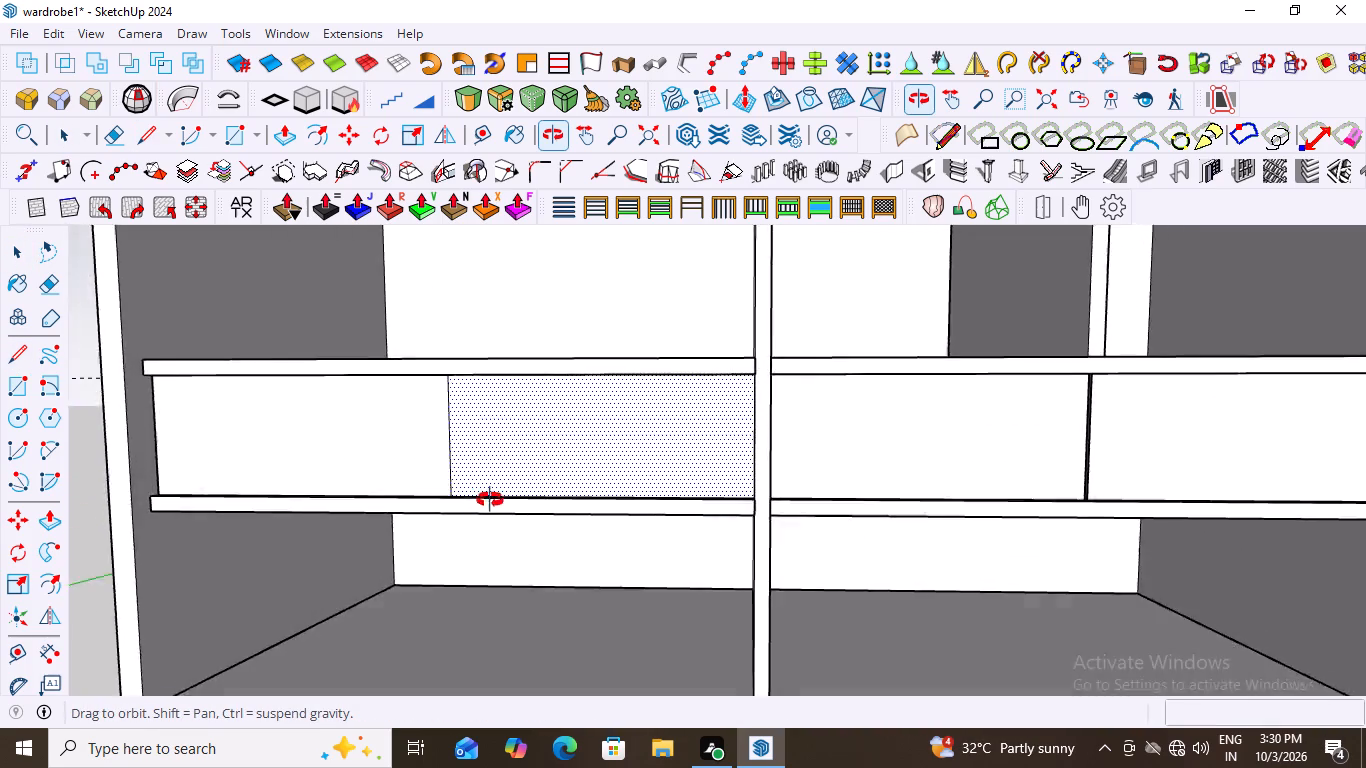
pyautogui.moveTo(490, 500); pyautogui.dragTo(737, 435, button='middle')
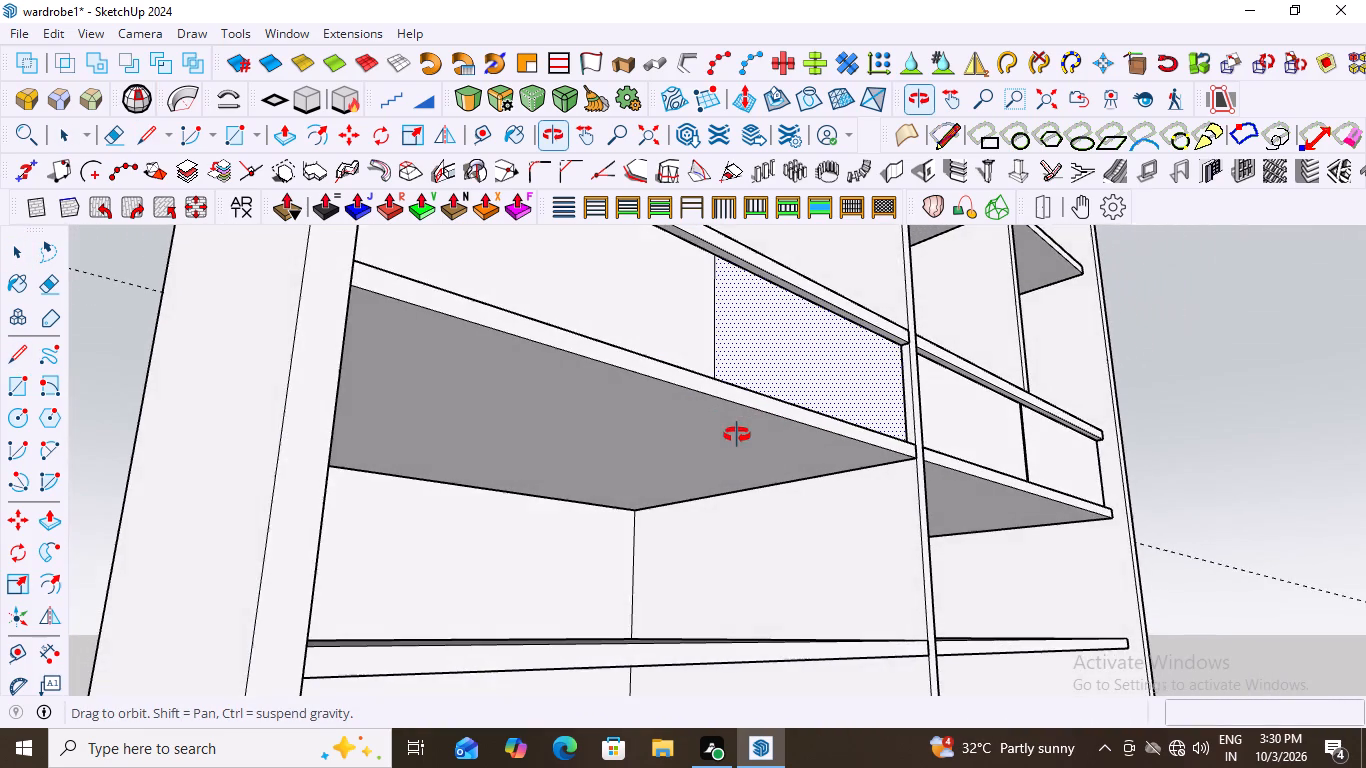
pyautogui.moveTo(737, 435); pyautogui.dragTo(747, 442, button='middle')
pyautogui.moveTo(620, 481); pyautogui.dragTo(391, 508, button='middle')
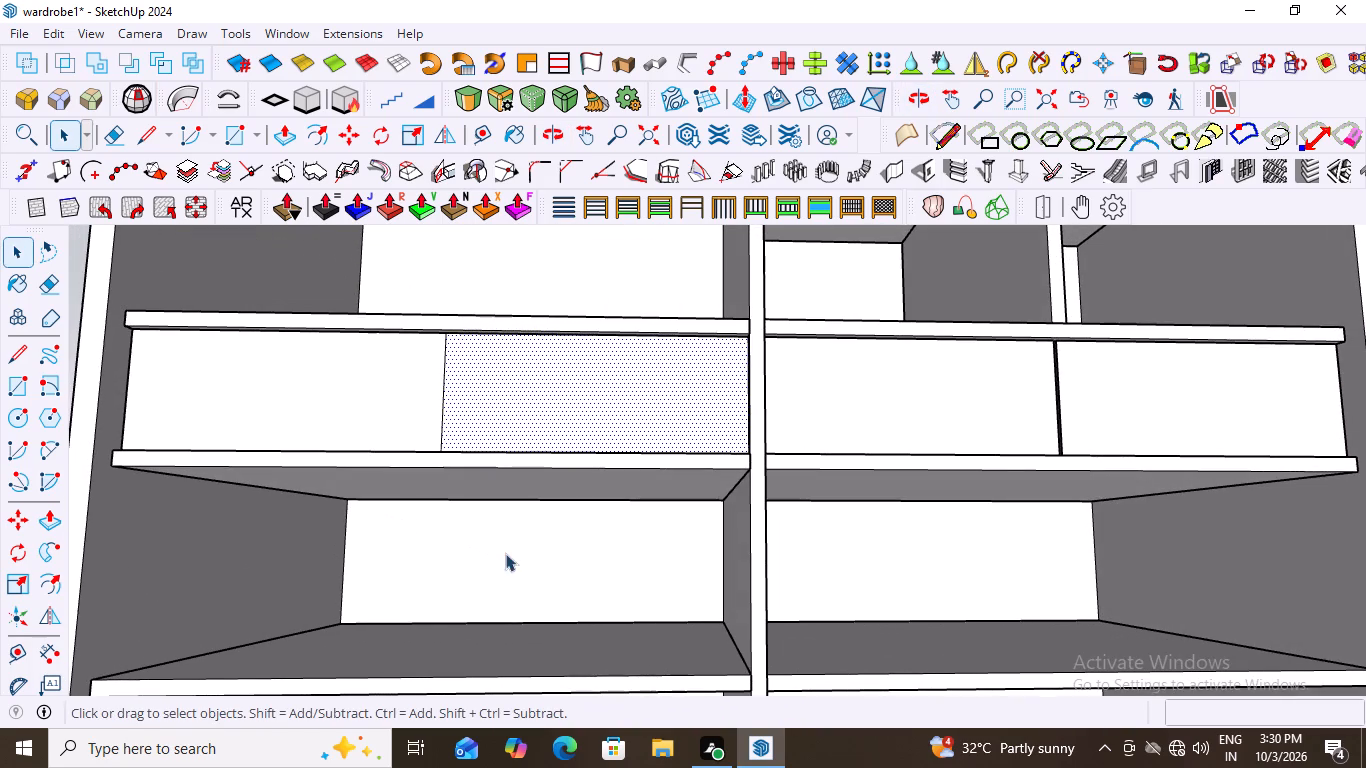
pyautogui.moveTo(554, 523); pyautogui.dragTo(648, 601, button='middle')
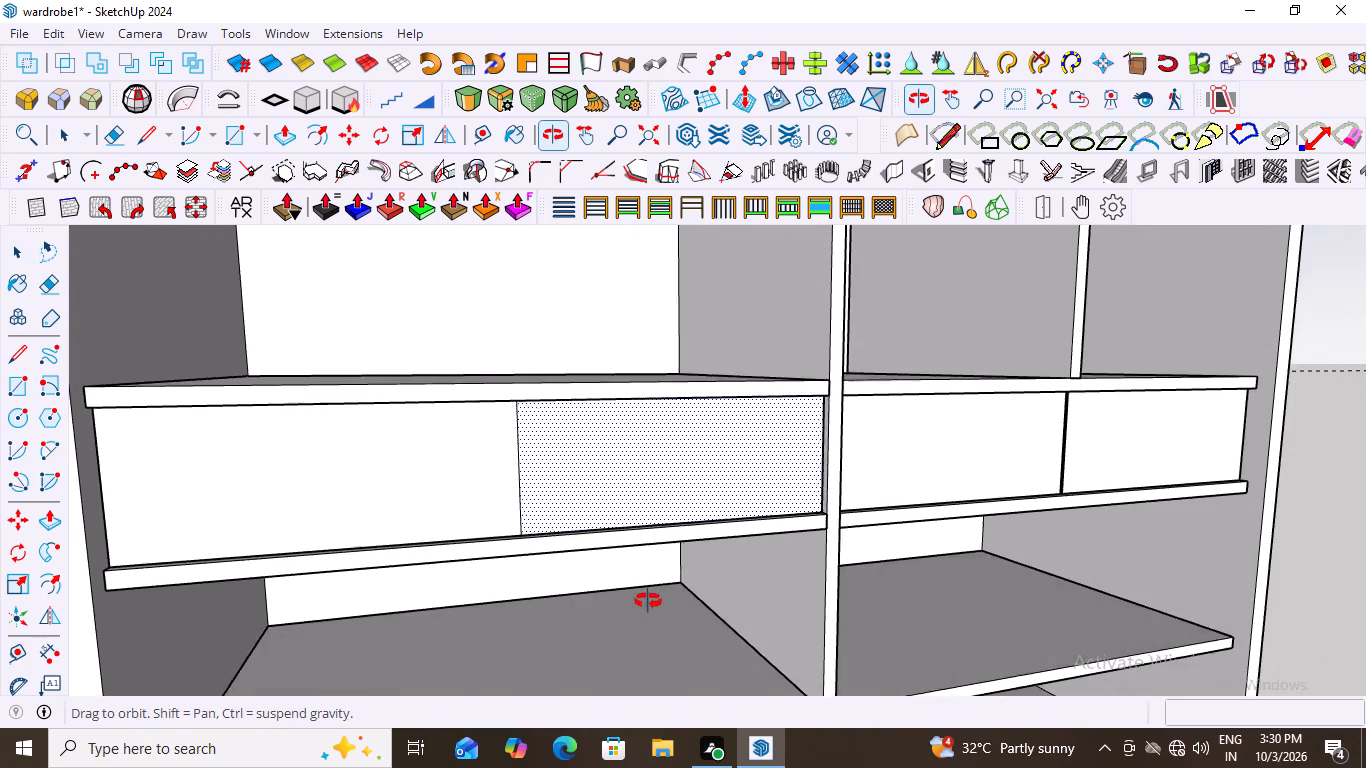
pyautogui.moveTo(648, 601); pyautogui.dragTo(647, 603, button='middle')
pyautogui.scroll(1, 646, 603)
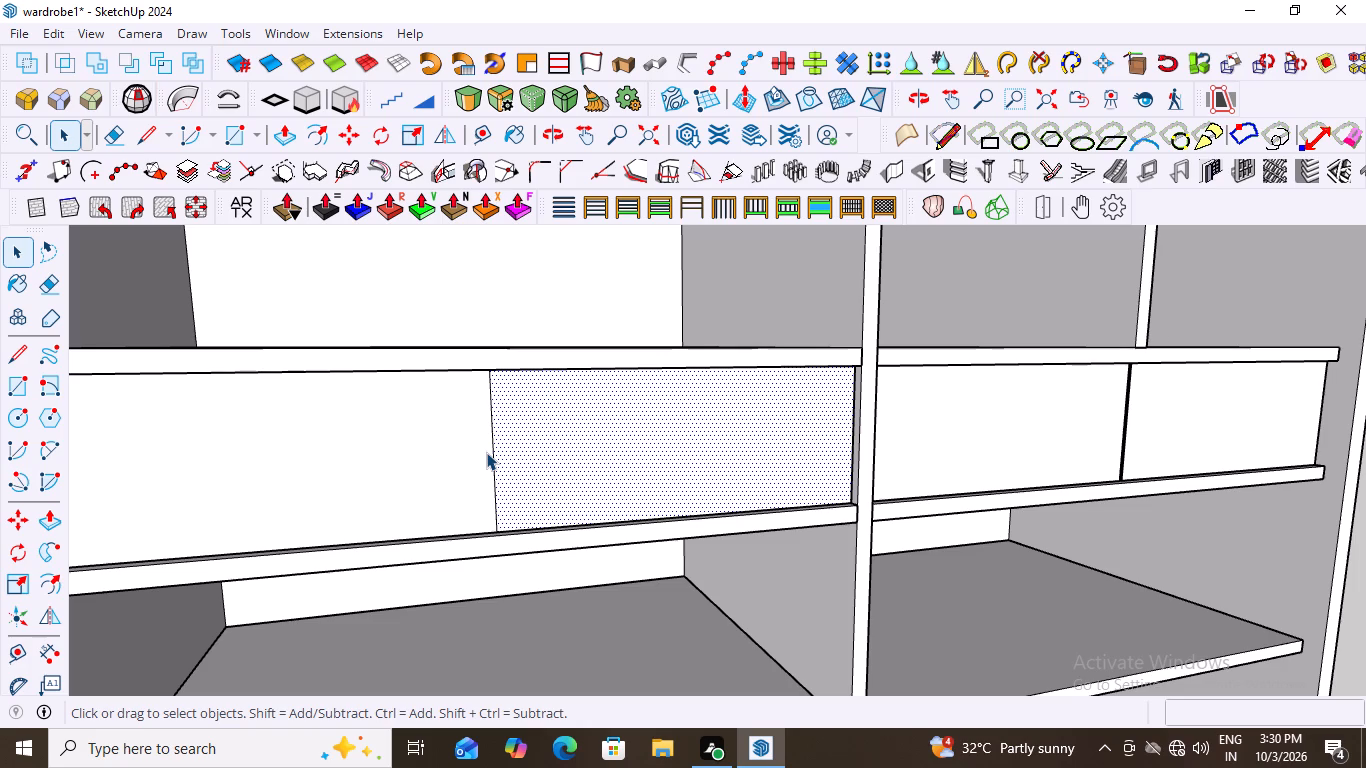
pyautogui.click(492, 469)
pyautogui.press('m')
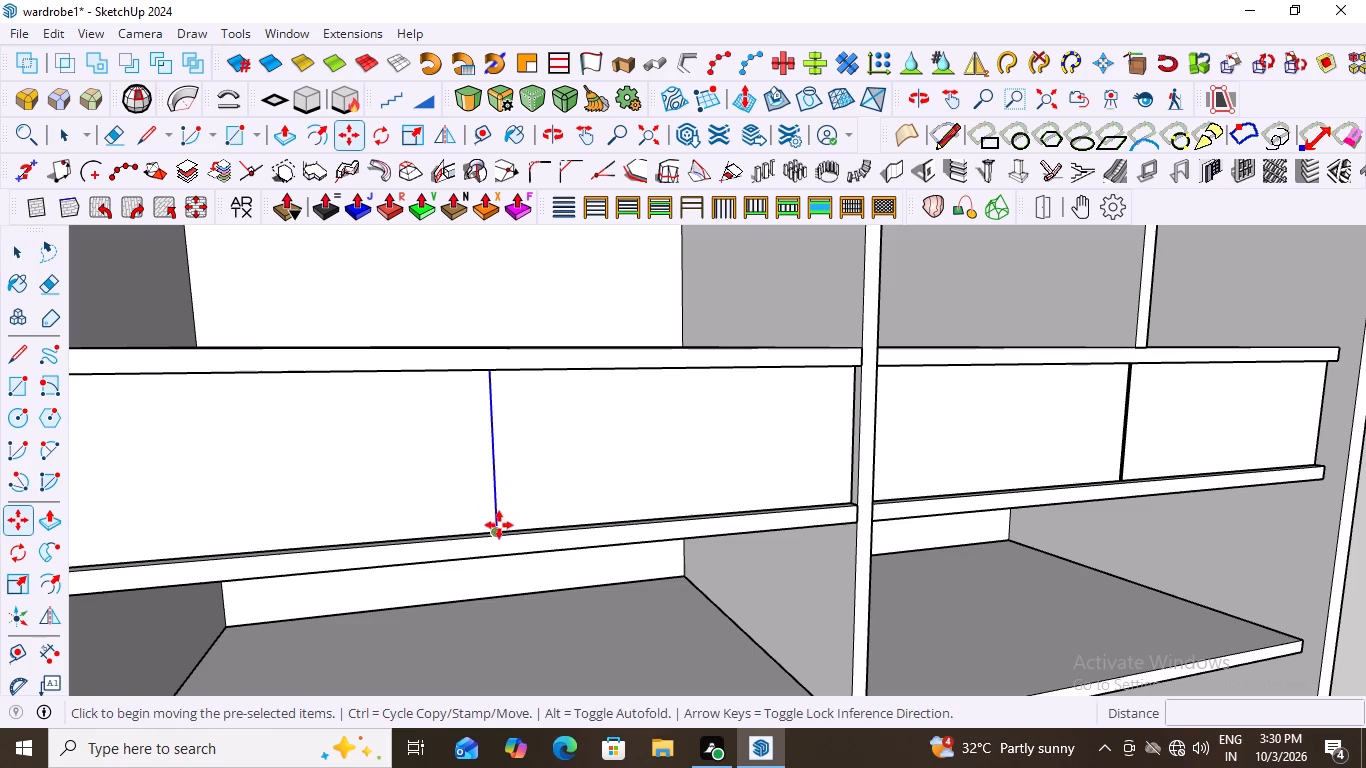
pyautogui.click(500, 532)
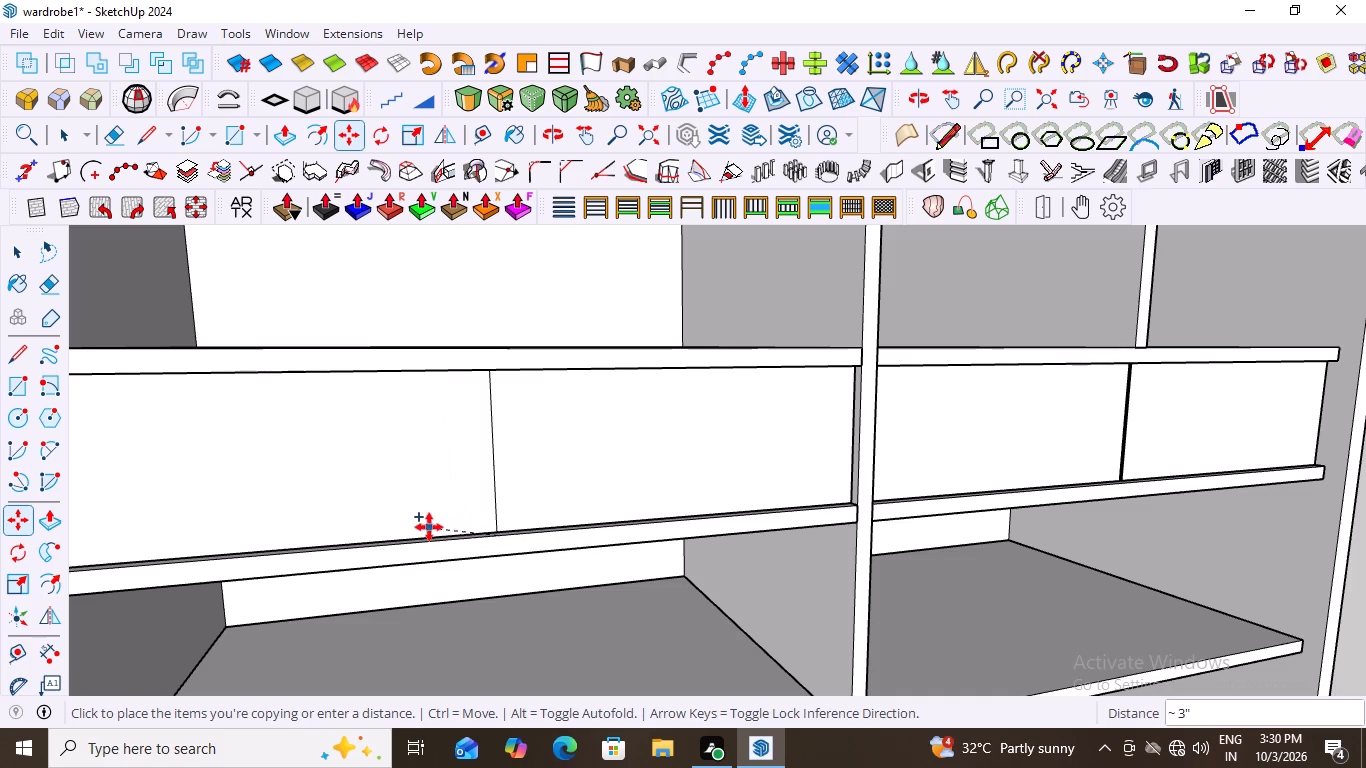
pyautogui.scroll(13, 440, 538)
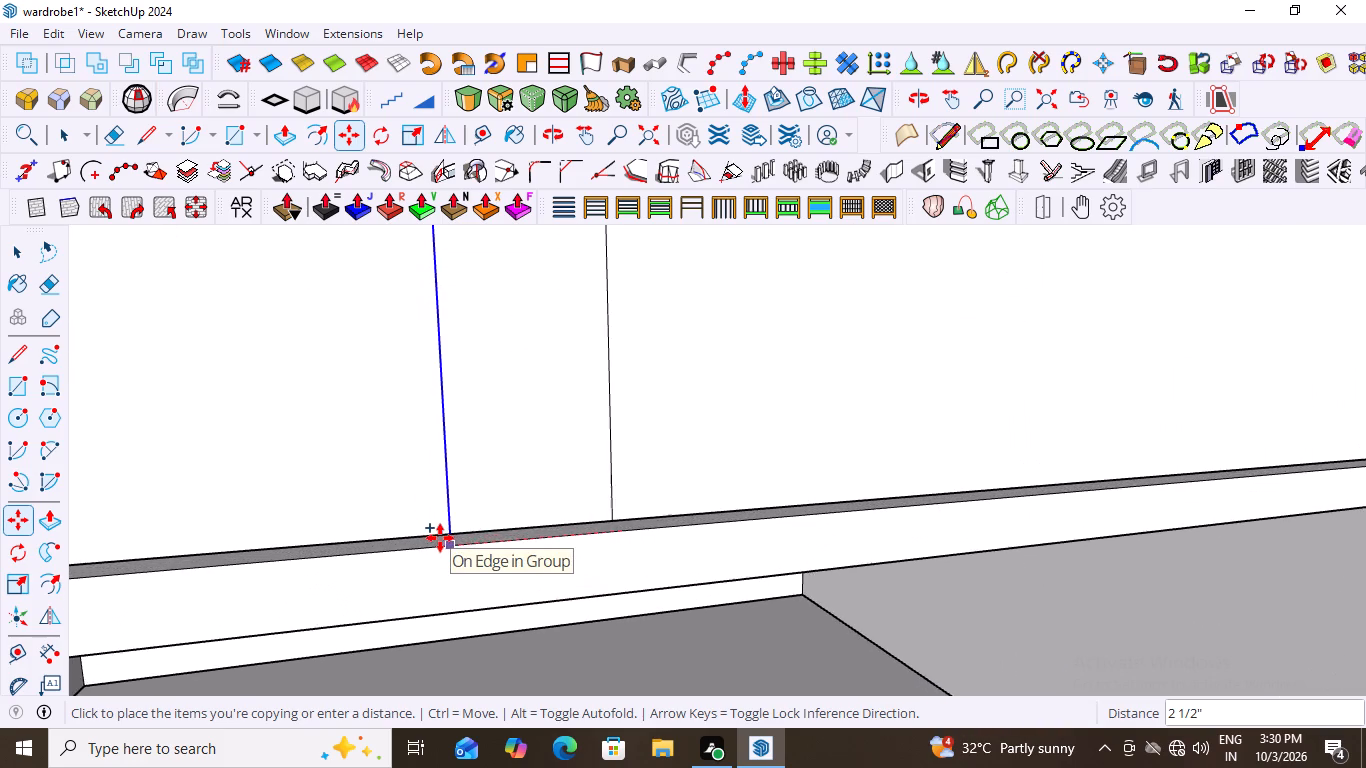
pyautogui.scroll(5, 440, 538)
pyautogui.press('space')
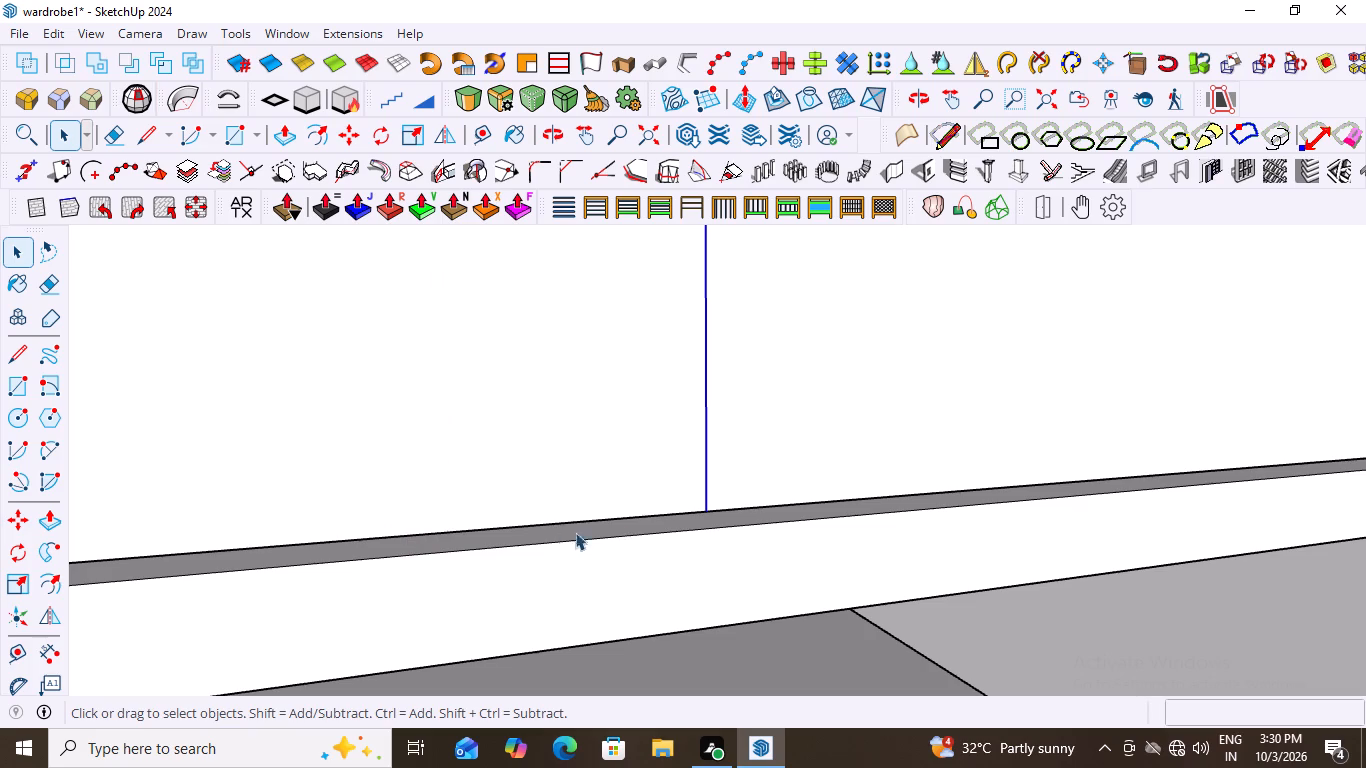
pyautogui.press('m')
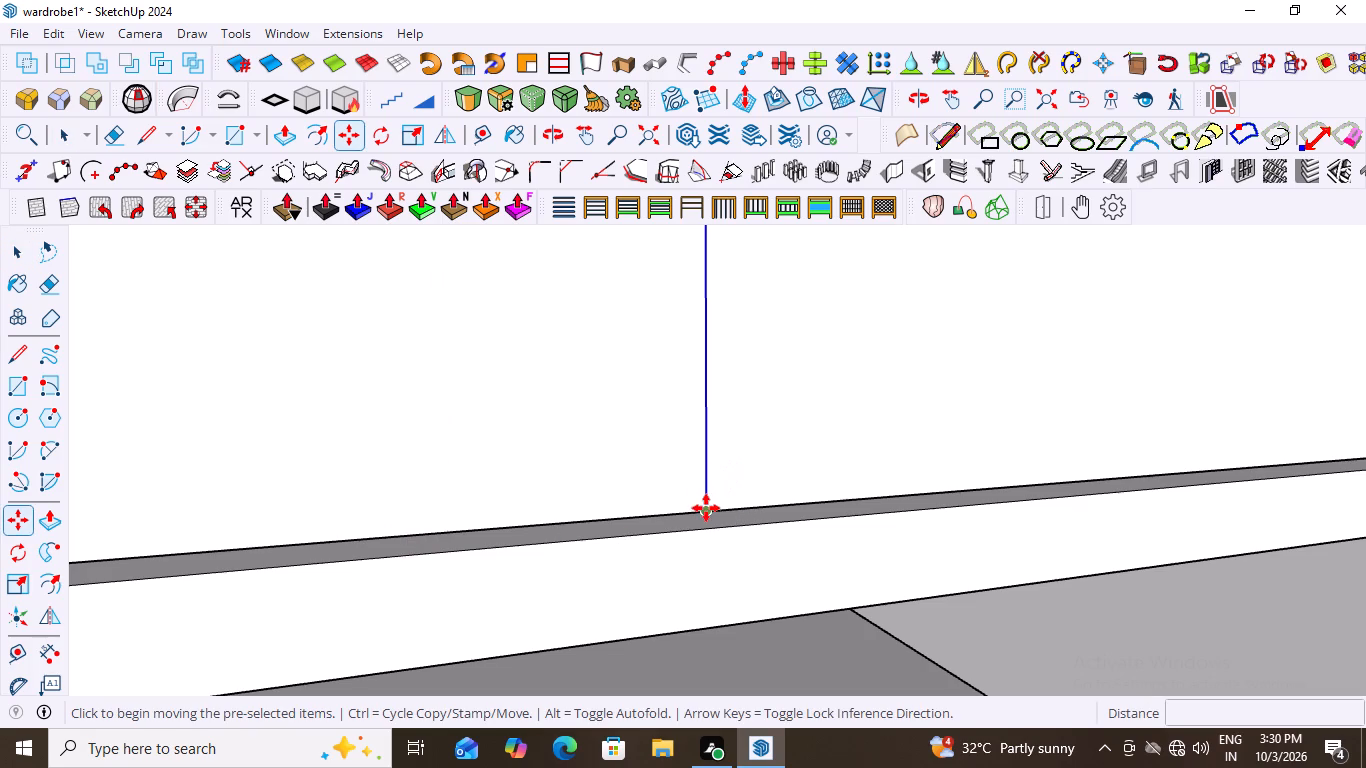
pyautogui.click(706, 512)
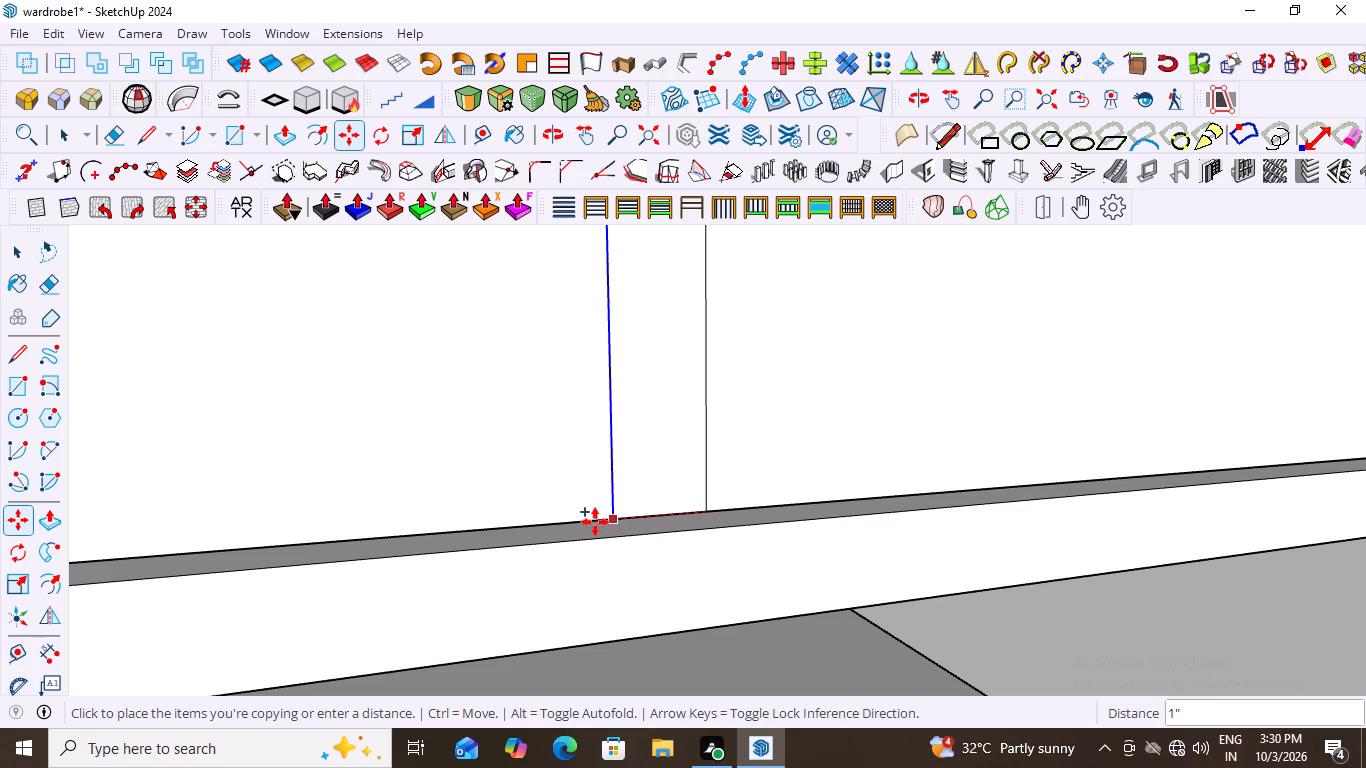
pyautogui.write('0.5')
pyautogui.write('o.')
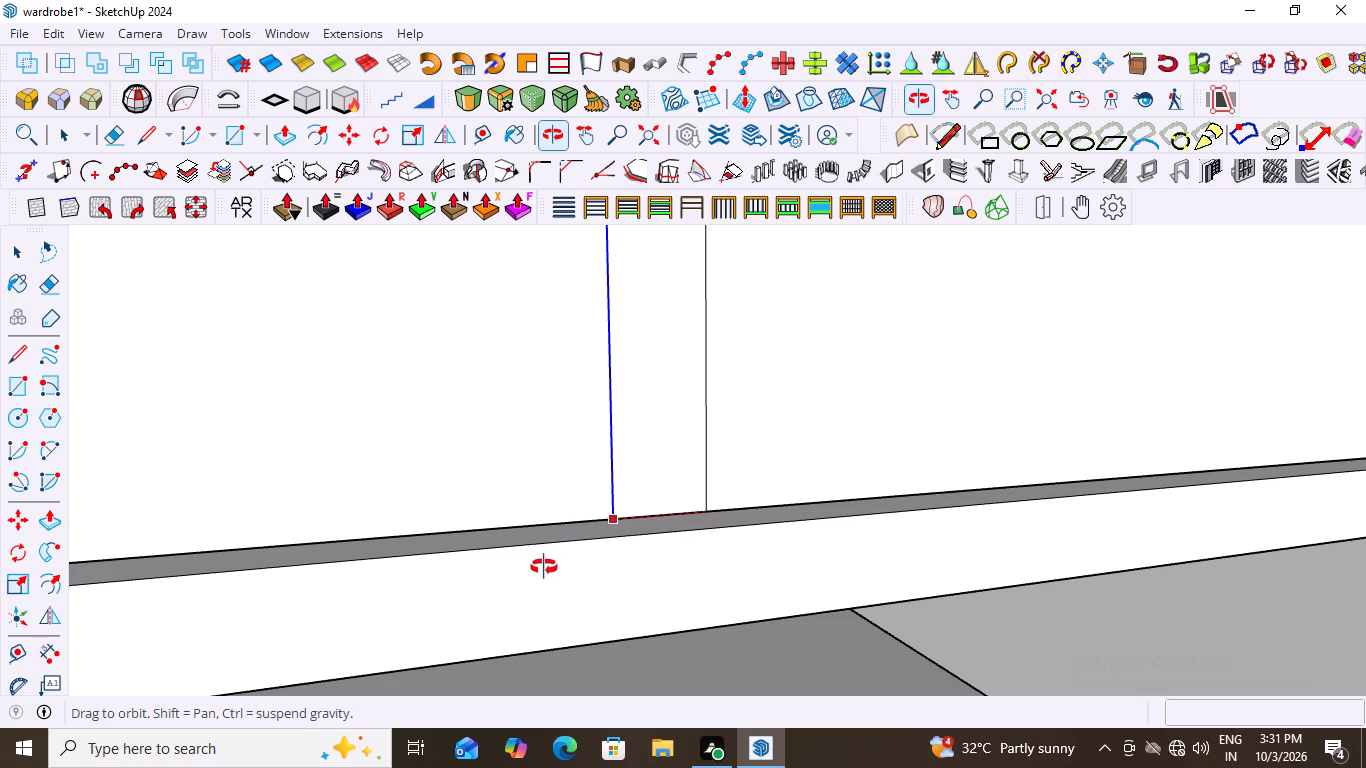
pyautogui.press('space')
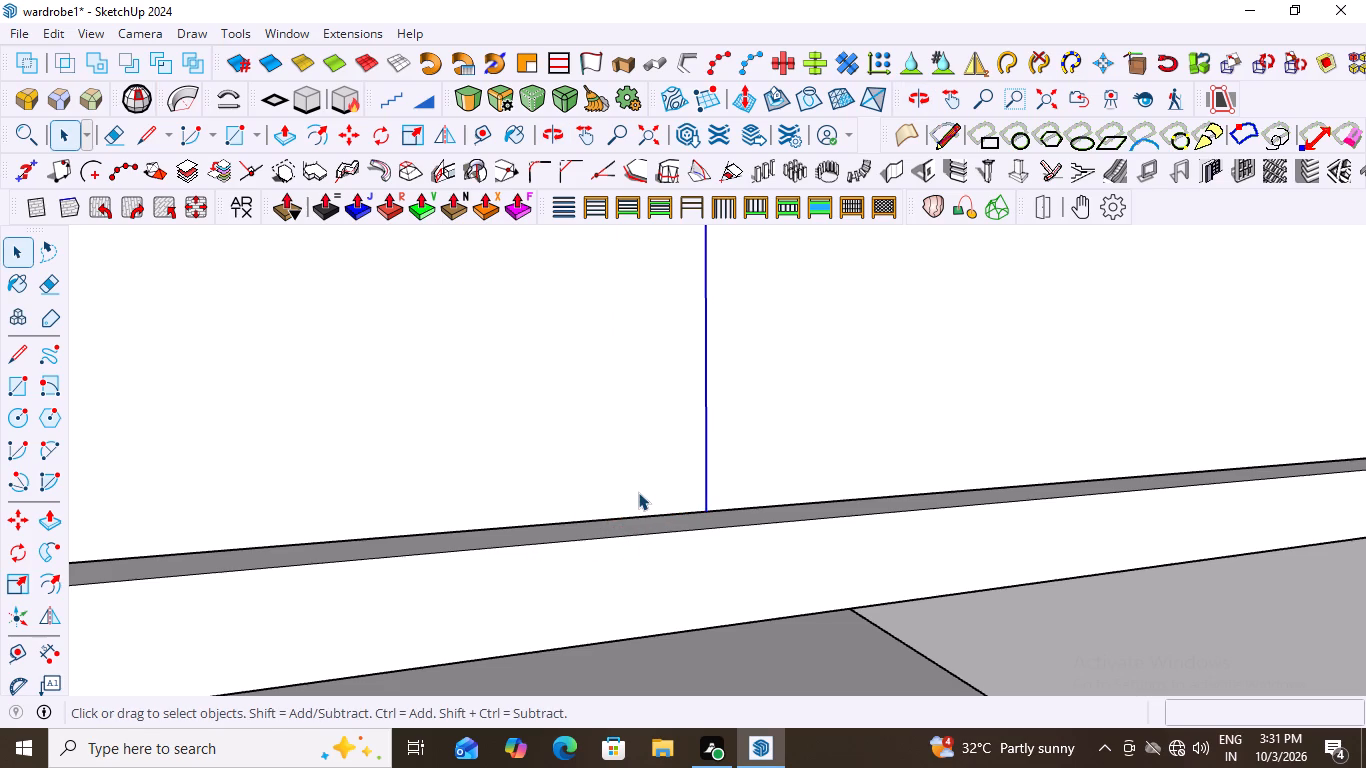
# Copy the selected vertical centre line 0.5" to the left along the left-hand drawer block's lower edge, using its lower endpoint as base point.
pyautogui.press('m')
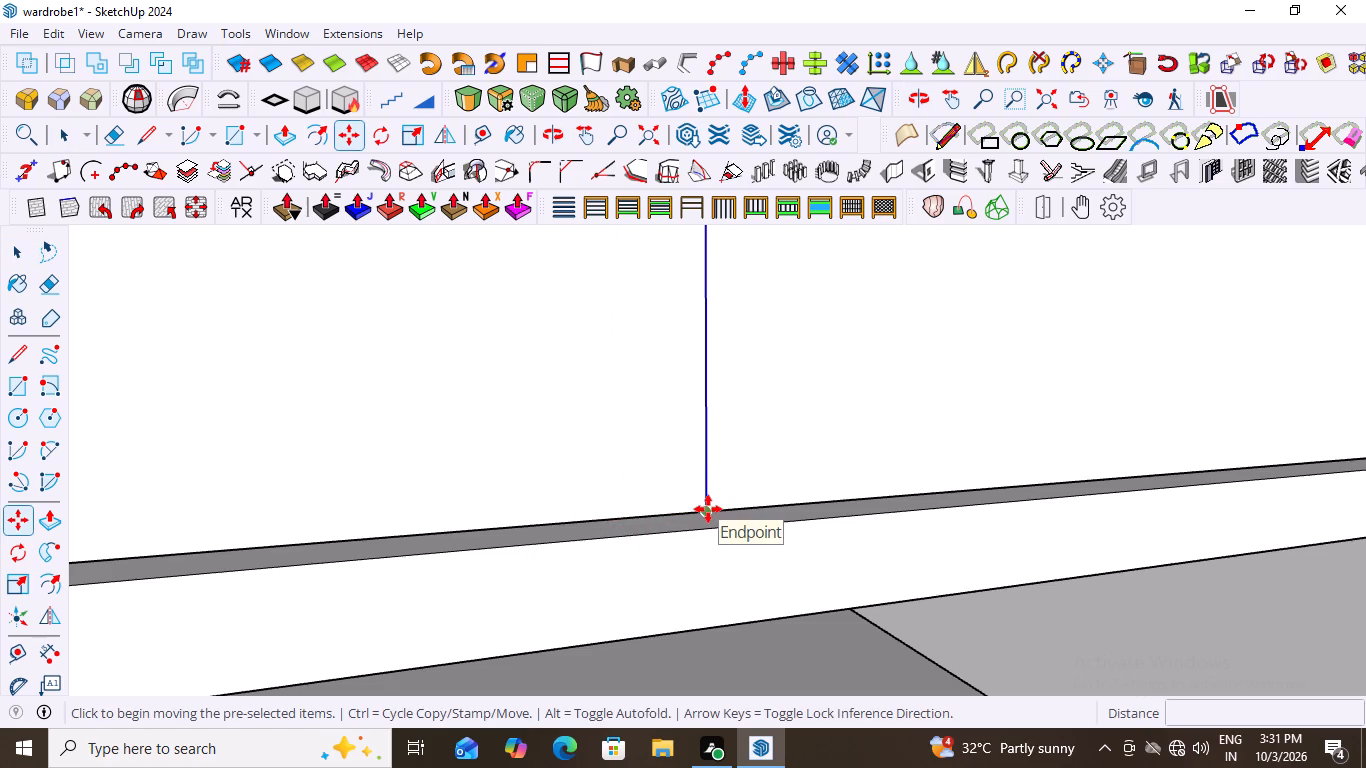
pyautogui.click(708, 509)
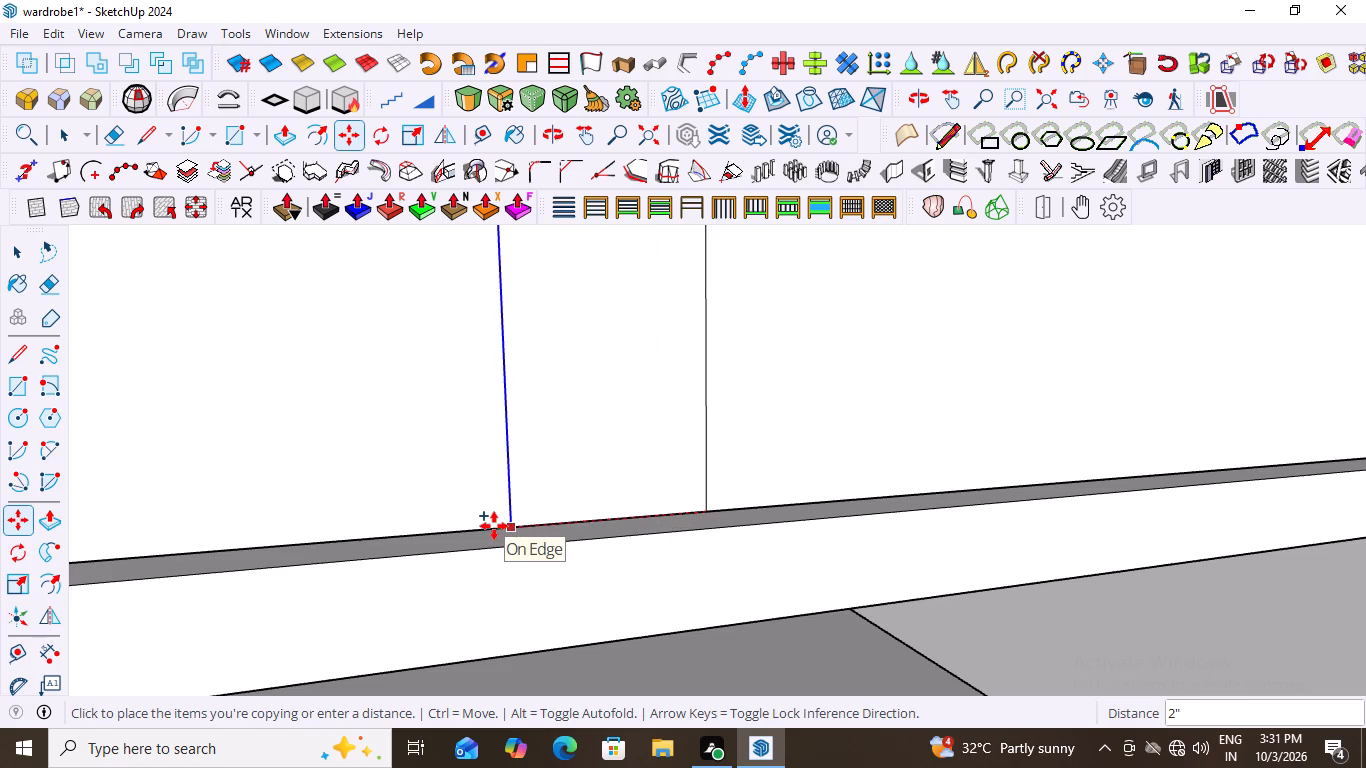
pyautogui.write('0.')
pyautogui.press('5')
pyautogui.hotkey('shift', '"')
pyautogui.press('Return')
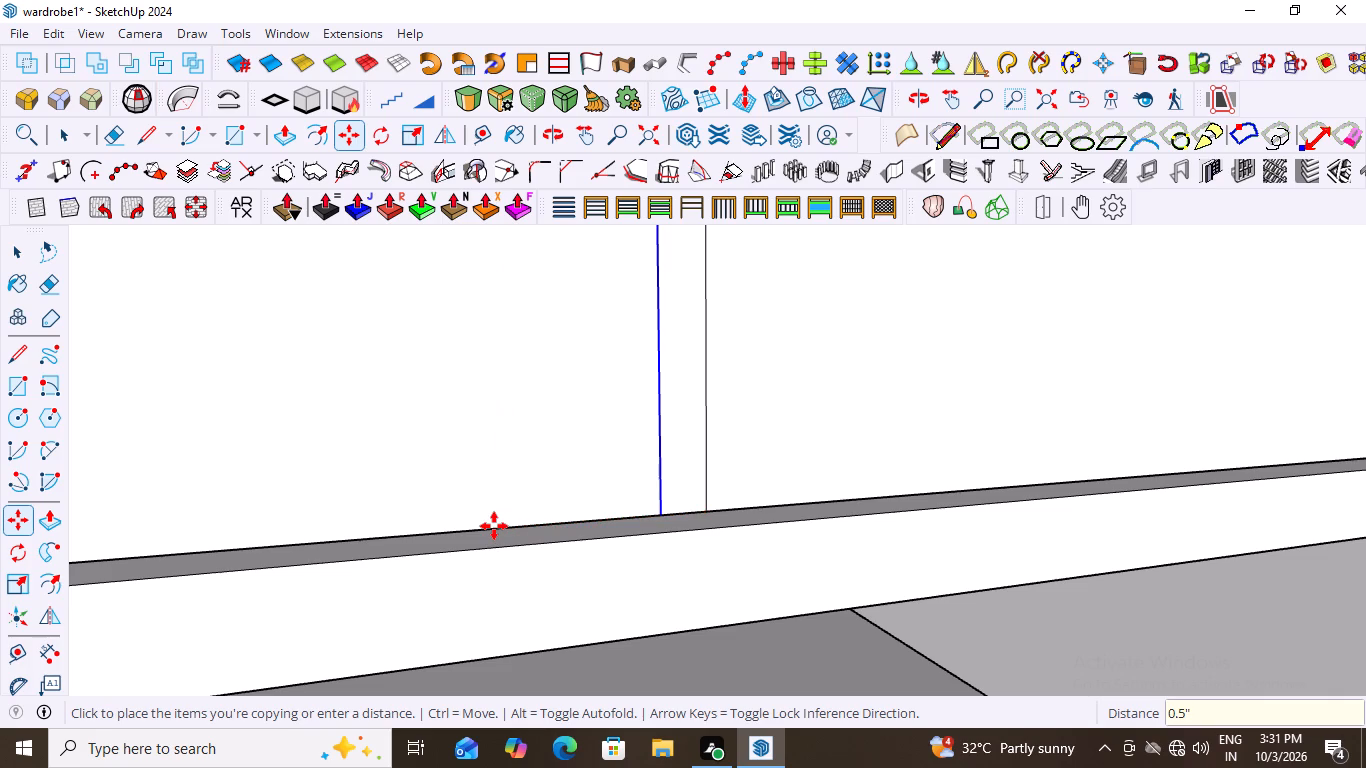
# Examine the central gap between the right-hand drawers and compare it with the two vertical lines on the left-hand block.
pyautogui.scroll(-20, 493, 526)
pyautogui.scroll(-1, 469, 552)
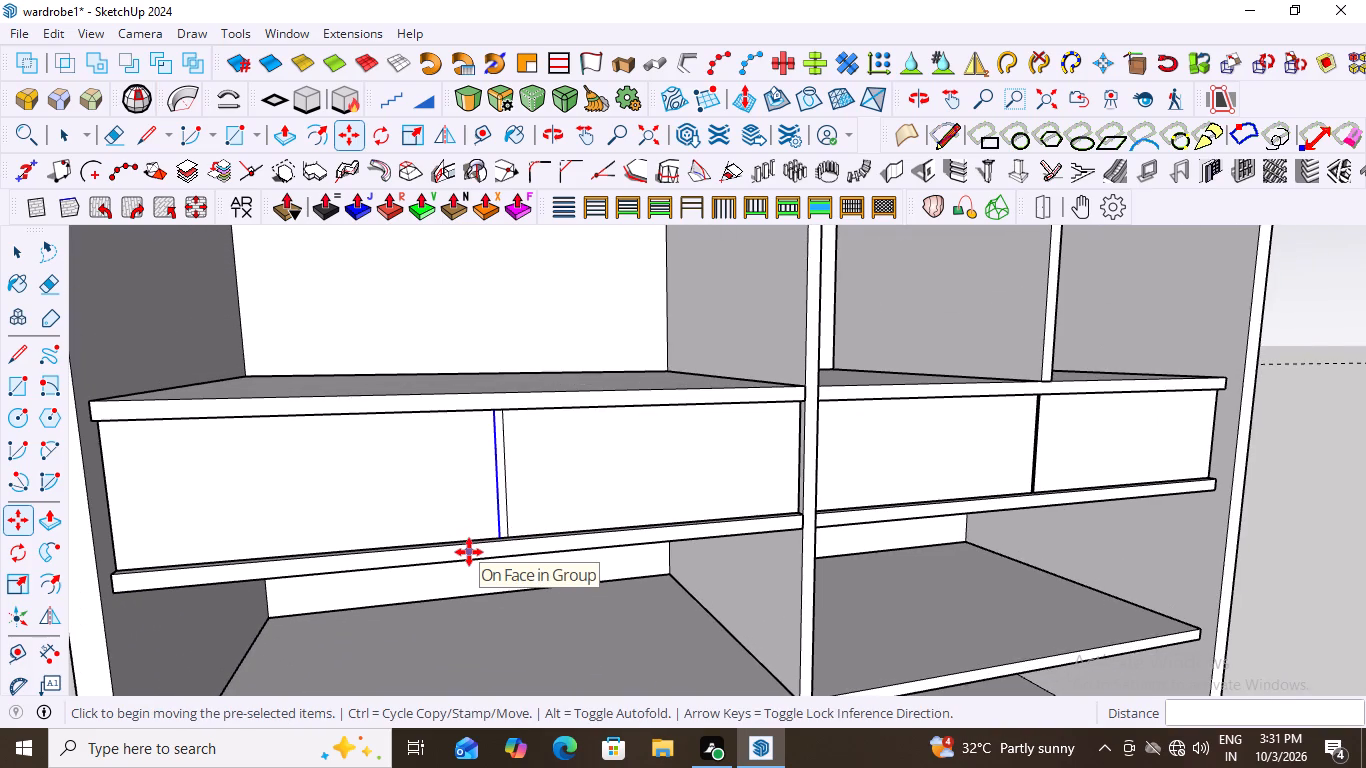
pyautogui.scroll(-6, 469, 552)
pyautogui.scroll(-2, 696, 599)
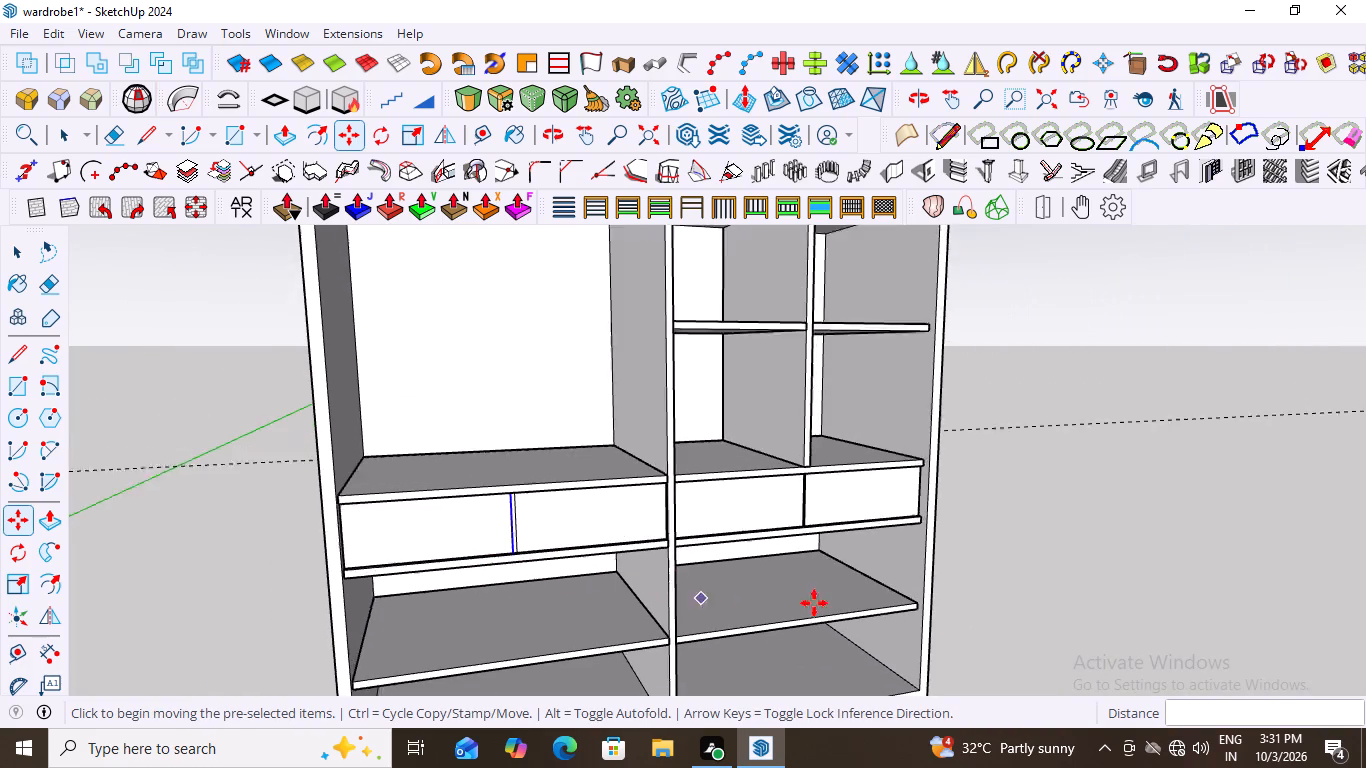
pyautogui.moveTo(1012, 508); pyautogui.dragTo(897, 471, button='middle')
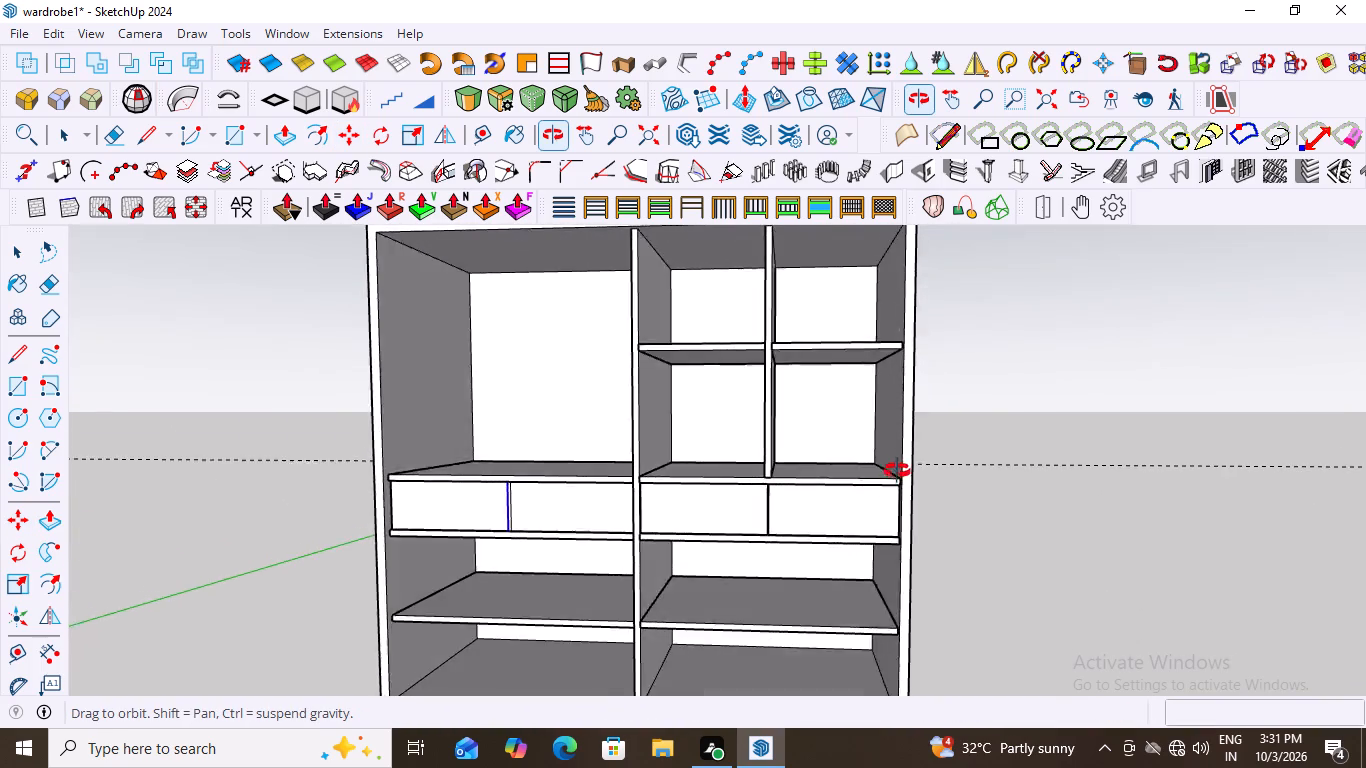
pyautogui.moveTo(897, 471); pyautogui.dragTo(949, 529, button='middle')
pyautogui.middleClick(949, 529)
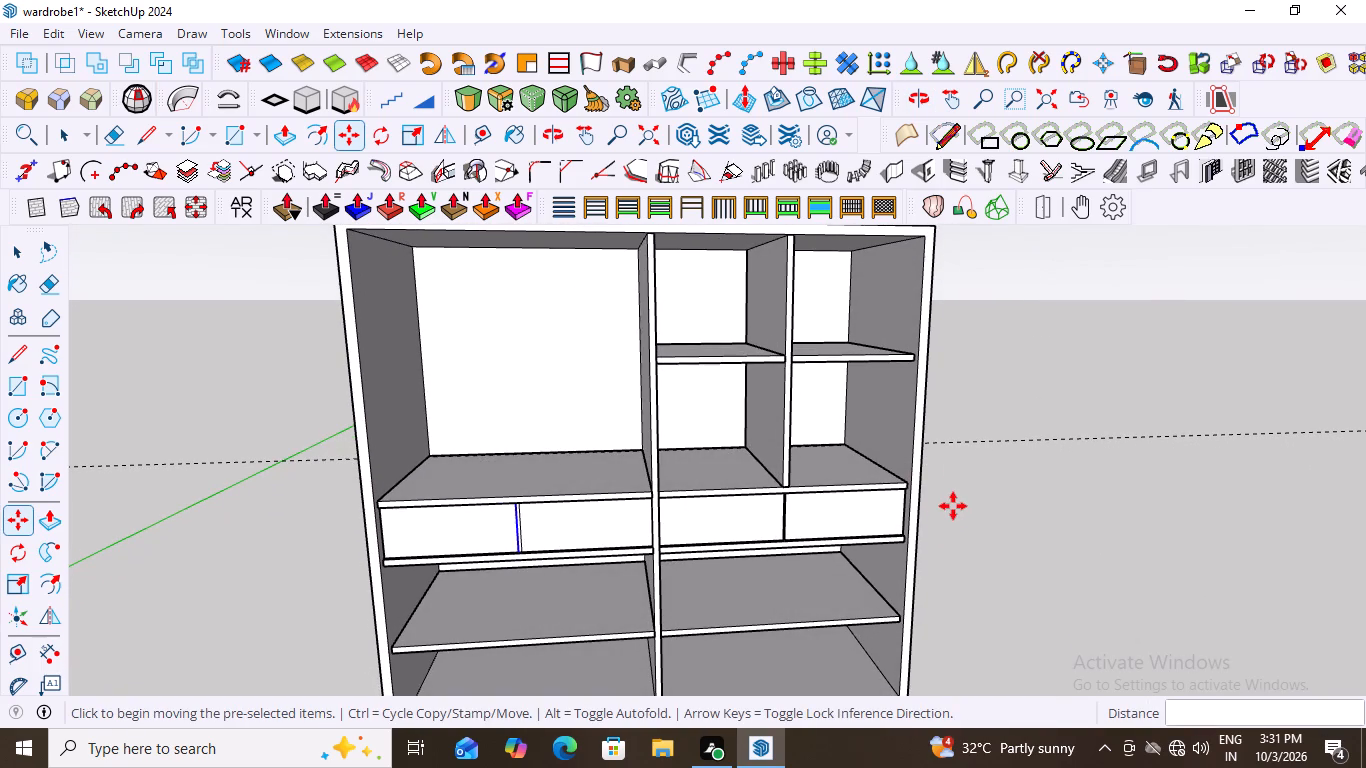
pyautogui.scroll(9, 796, 540)
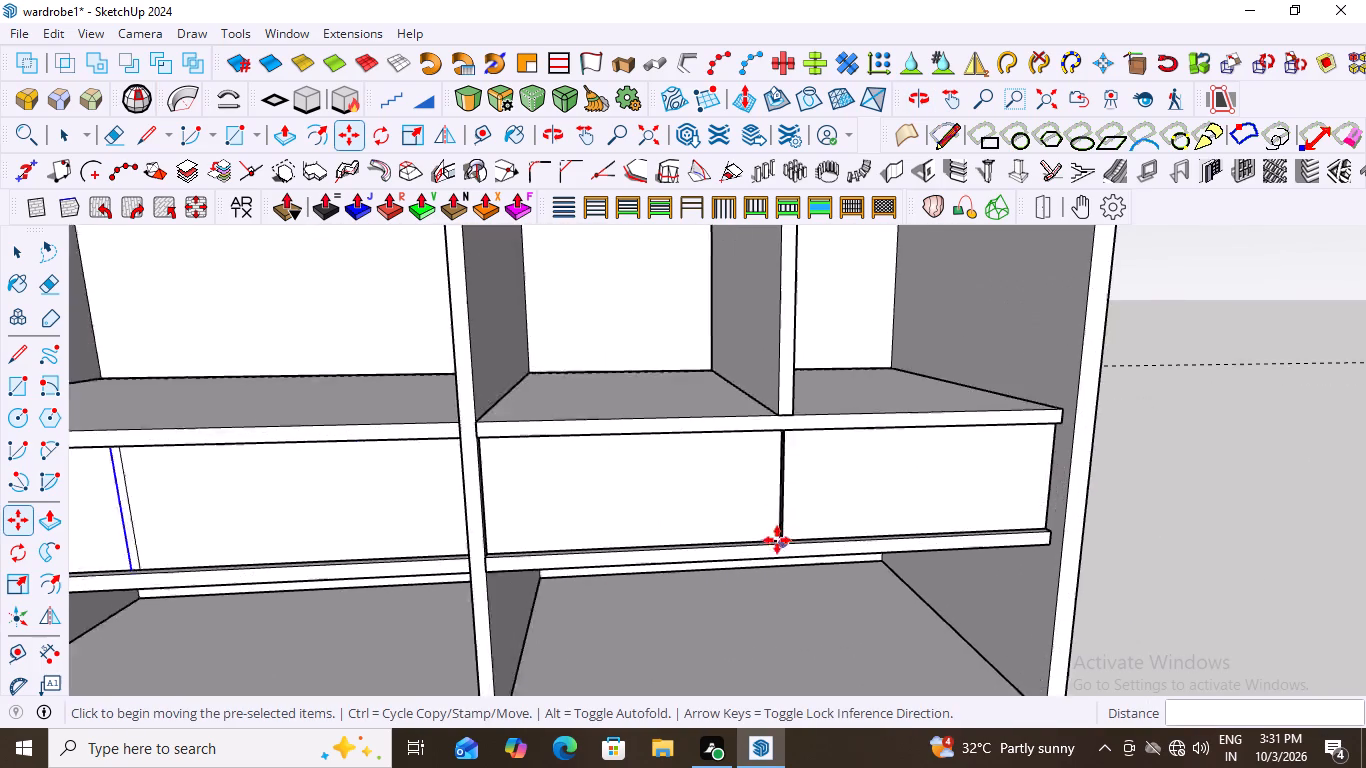
pyautogui.scroll(20, 777, 540)
pyautogui.scroll(-3, 825, 513)
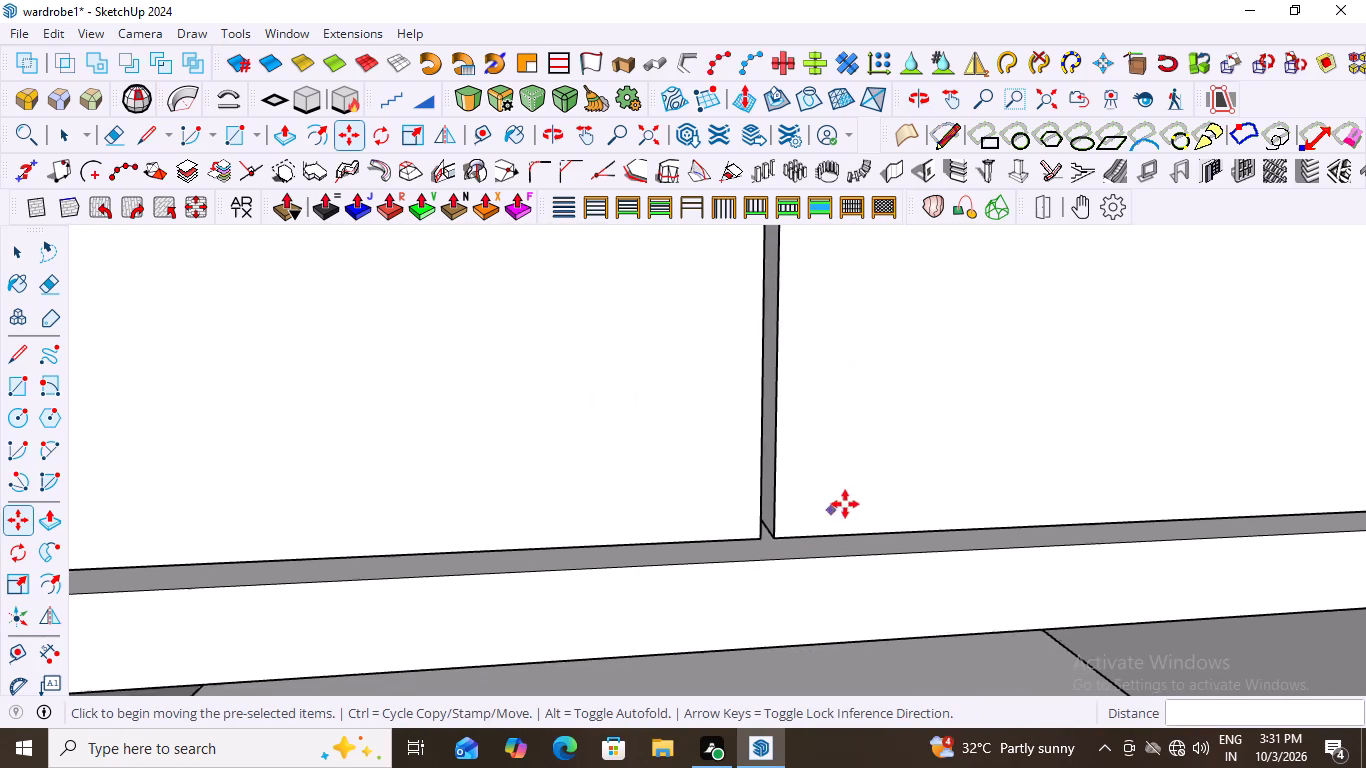
pyautogui.scroll(-18, 845, 504)
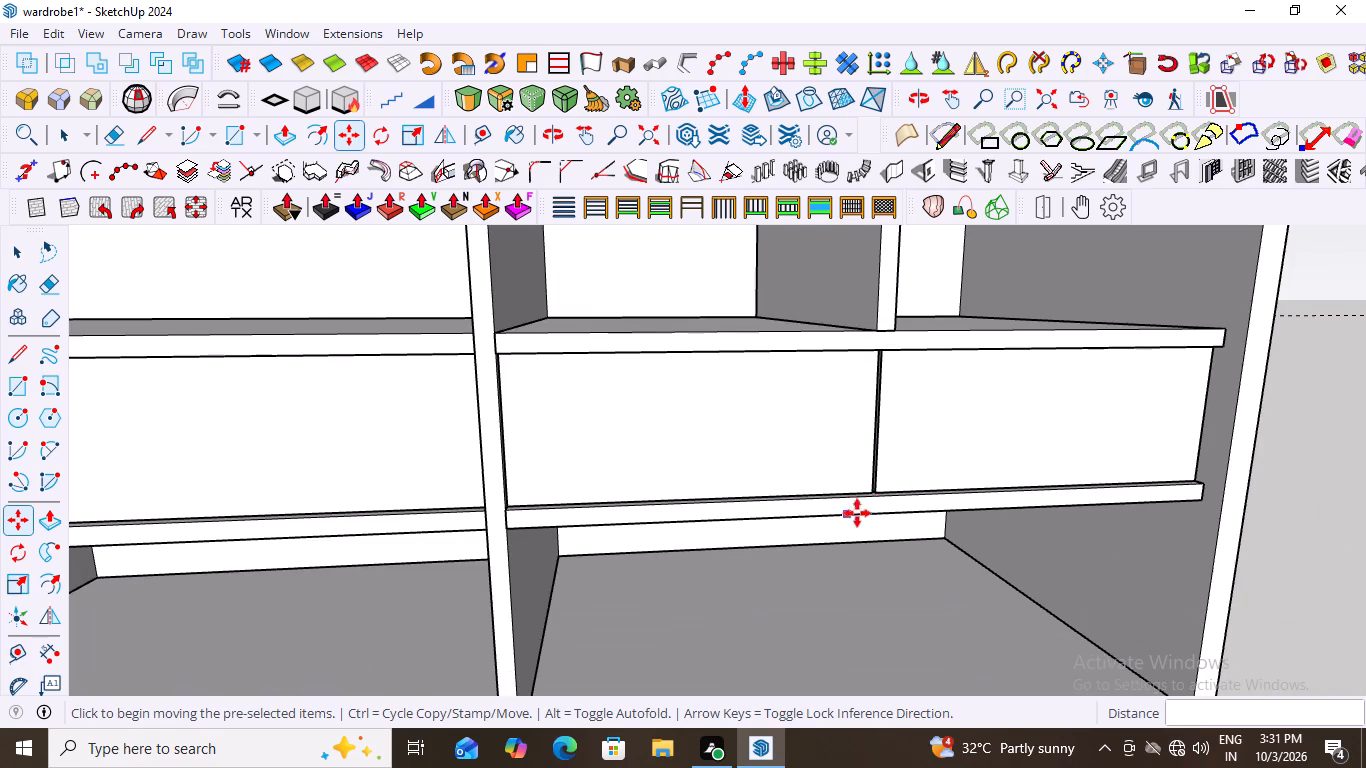
pyautogui.scroll(-14, 898, 486)
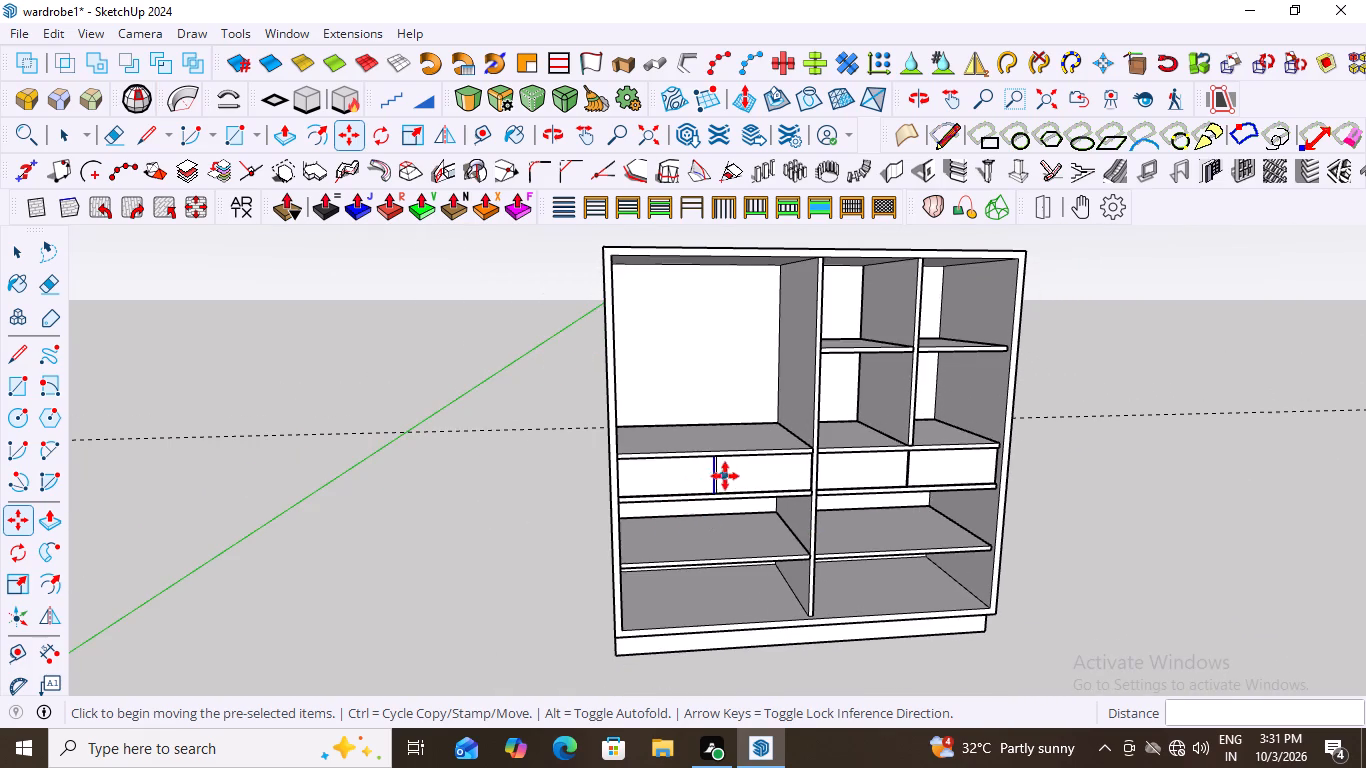
pyautogui.moveTo(726, 476); pyautogui.dragTo(720, 488, button='middle')
pyautogui.scroll(12, 721, 499)
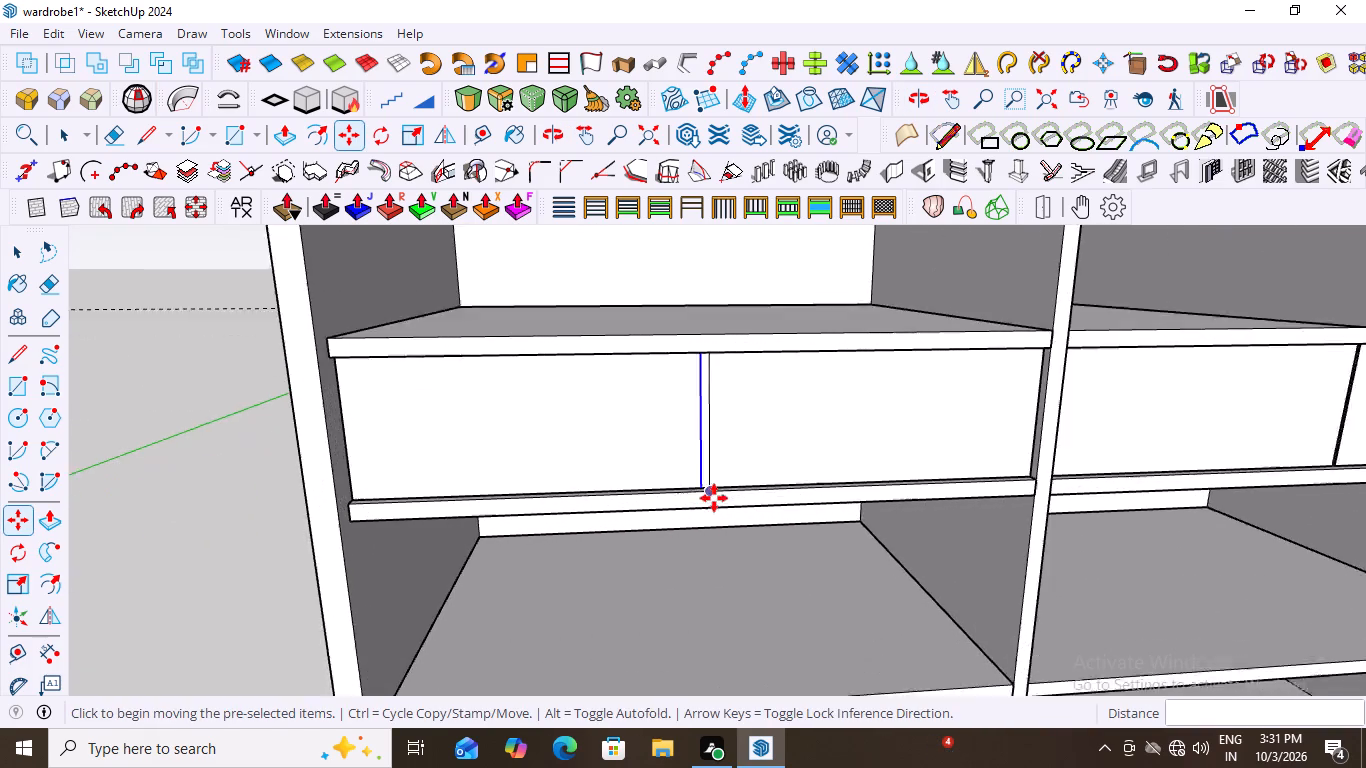
pyautogui.scroll(10, 714, 498)
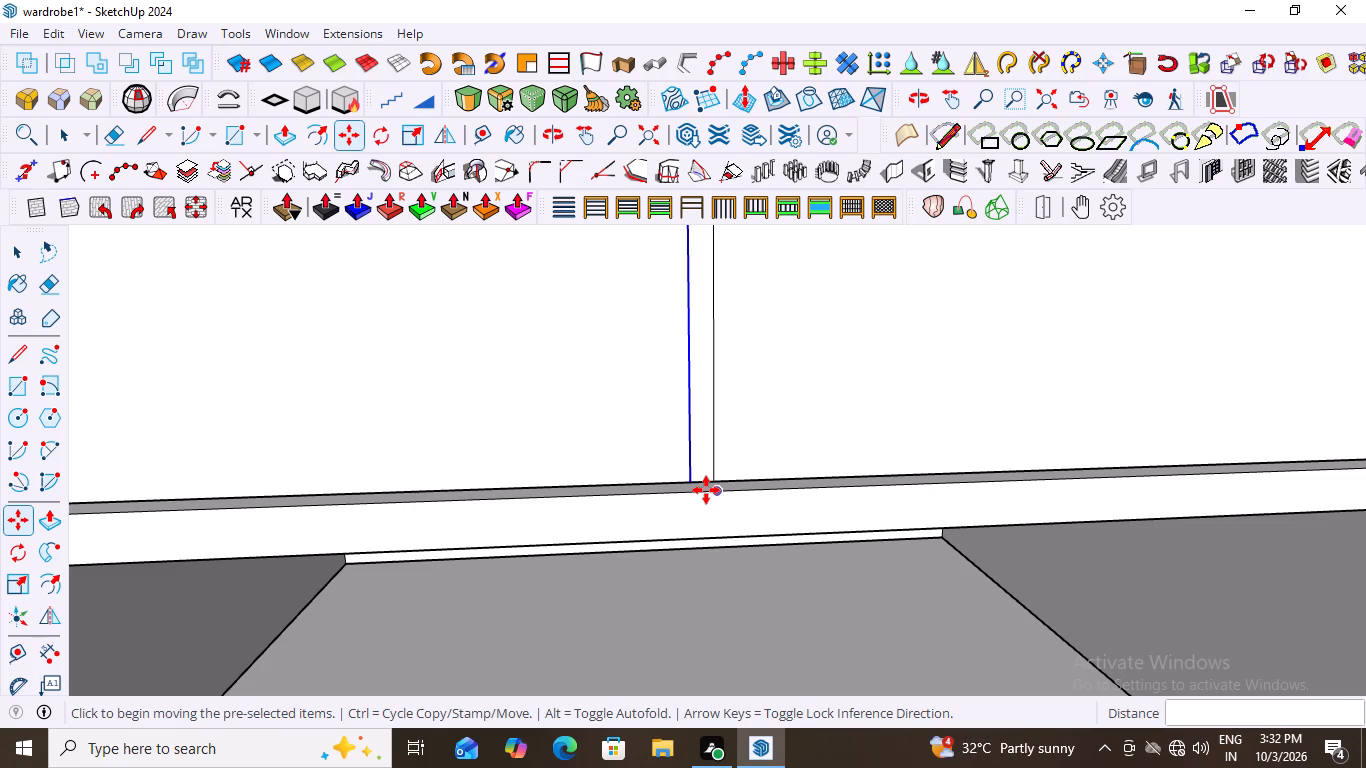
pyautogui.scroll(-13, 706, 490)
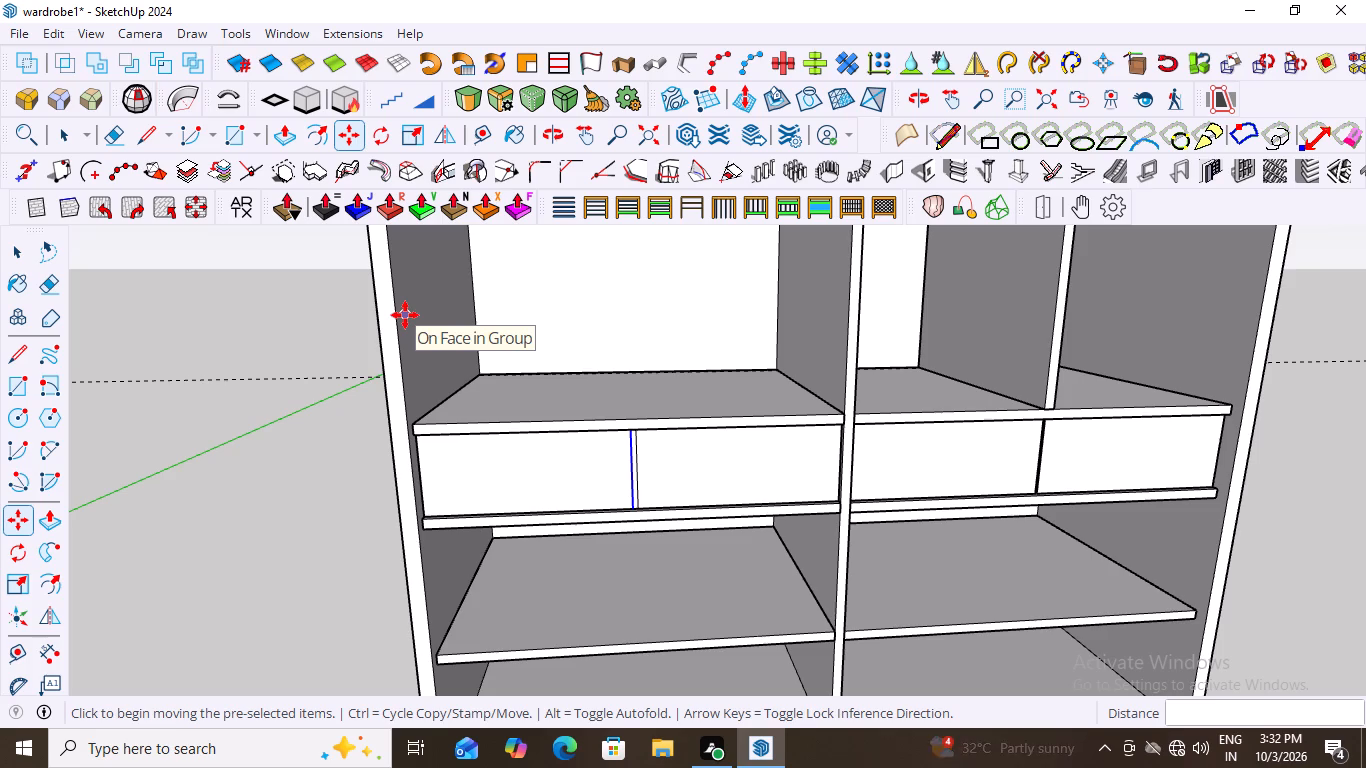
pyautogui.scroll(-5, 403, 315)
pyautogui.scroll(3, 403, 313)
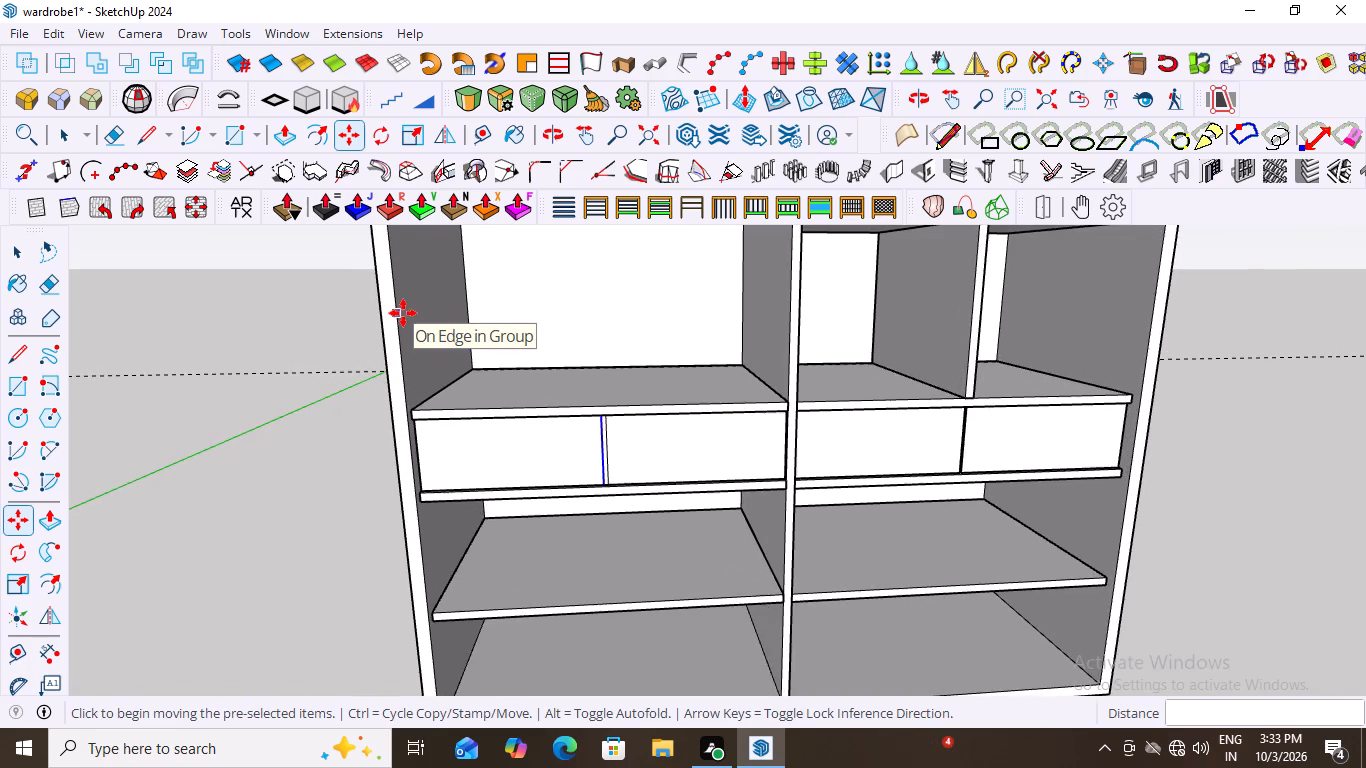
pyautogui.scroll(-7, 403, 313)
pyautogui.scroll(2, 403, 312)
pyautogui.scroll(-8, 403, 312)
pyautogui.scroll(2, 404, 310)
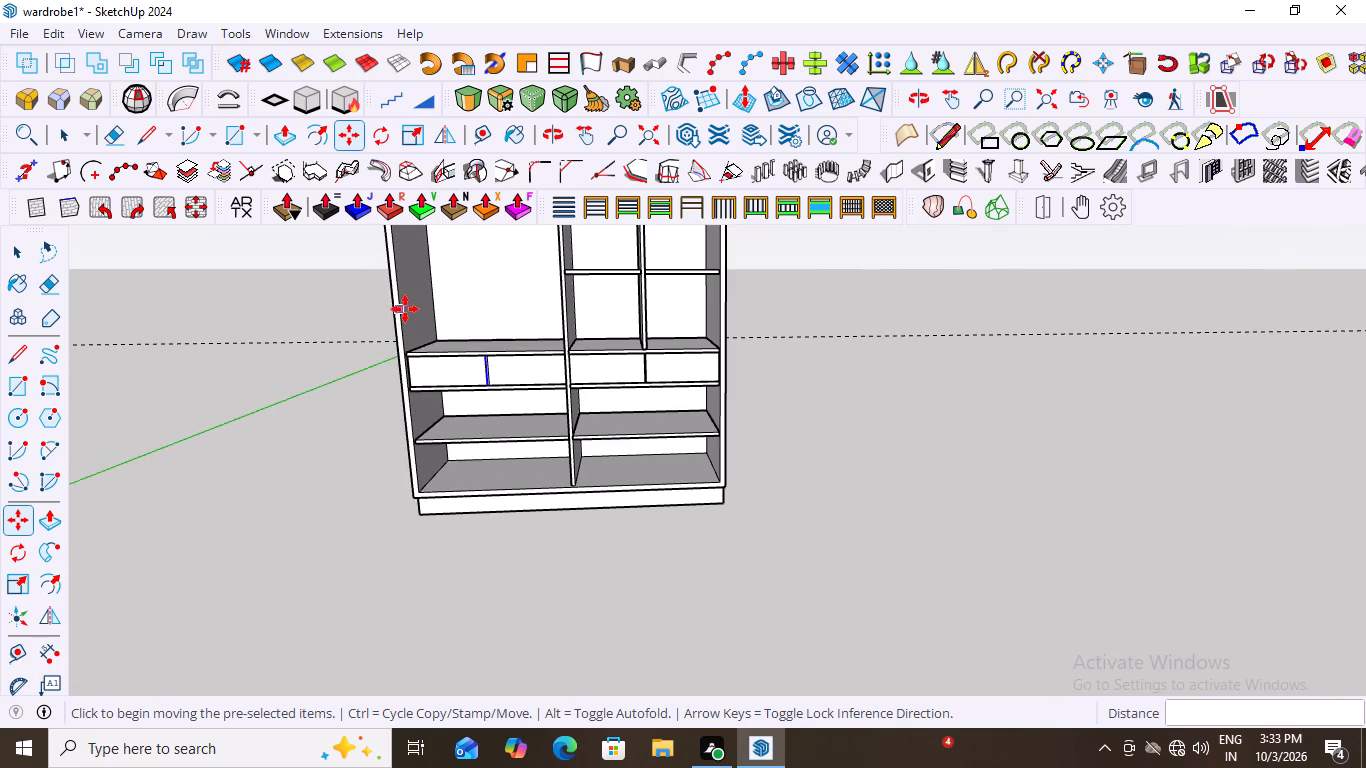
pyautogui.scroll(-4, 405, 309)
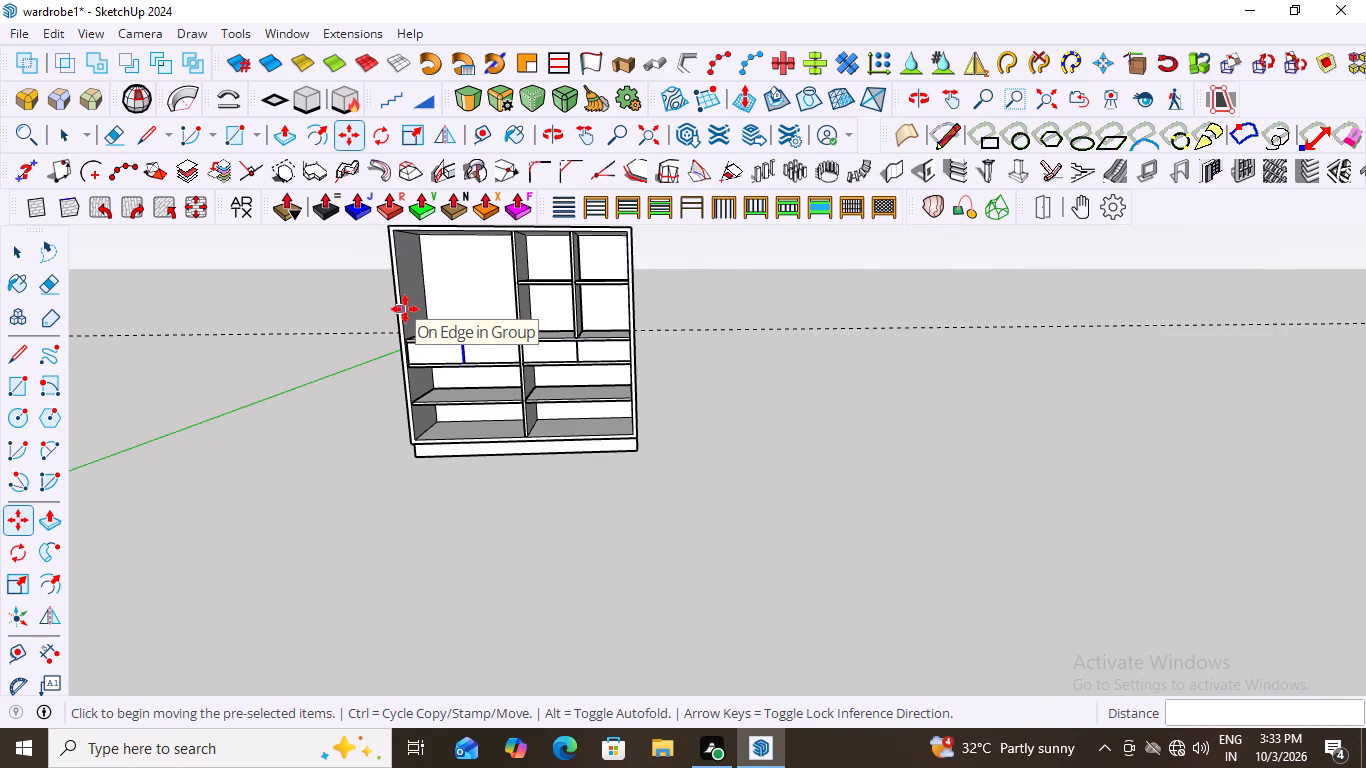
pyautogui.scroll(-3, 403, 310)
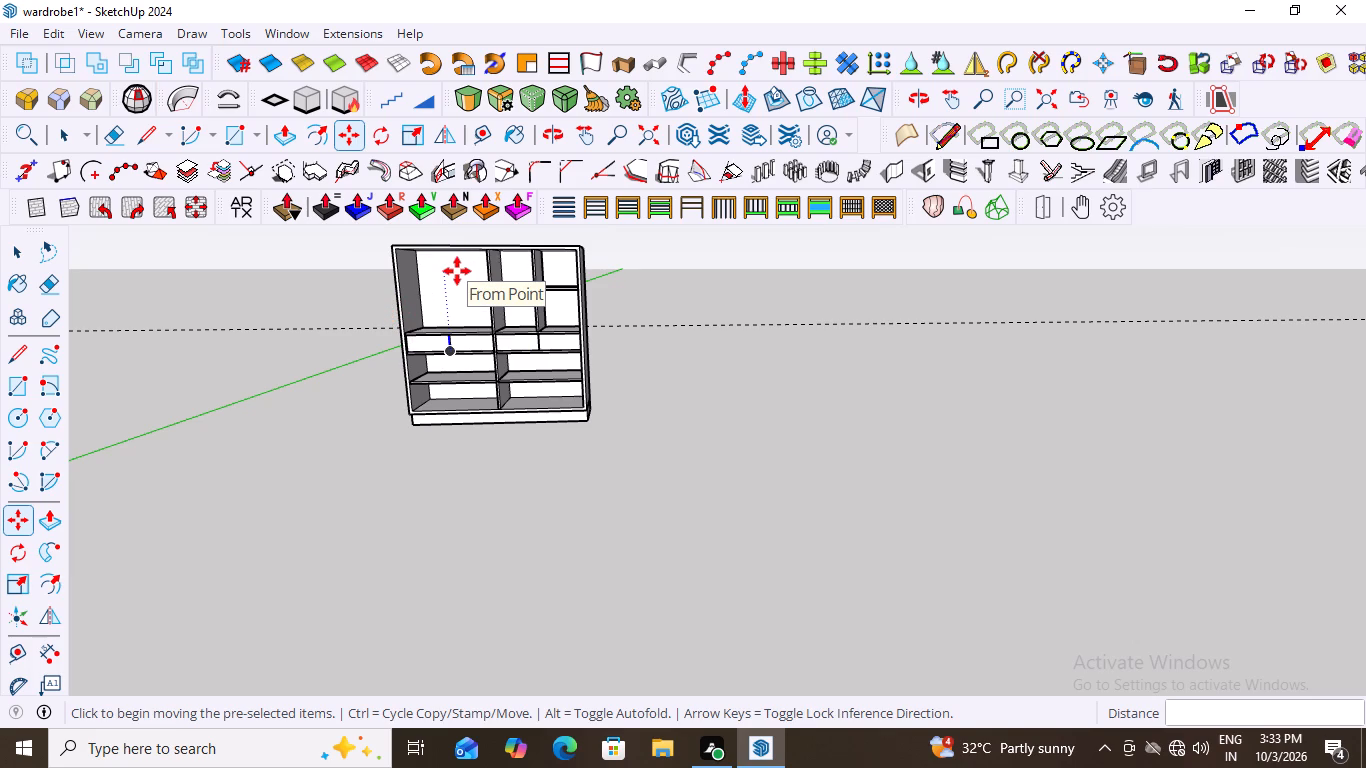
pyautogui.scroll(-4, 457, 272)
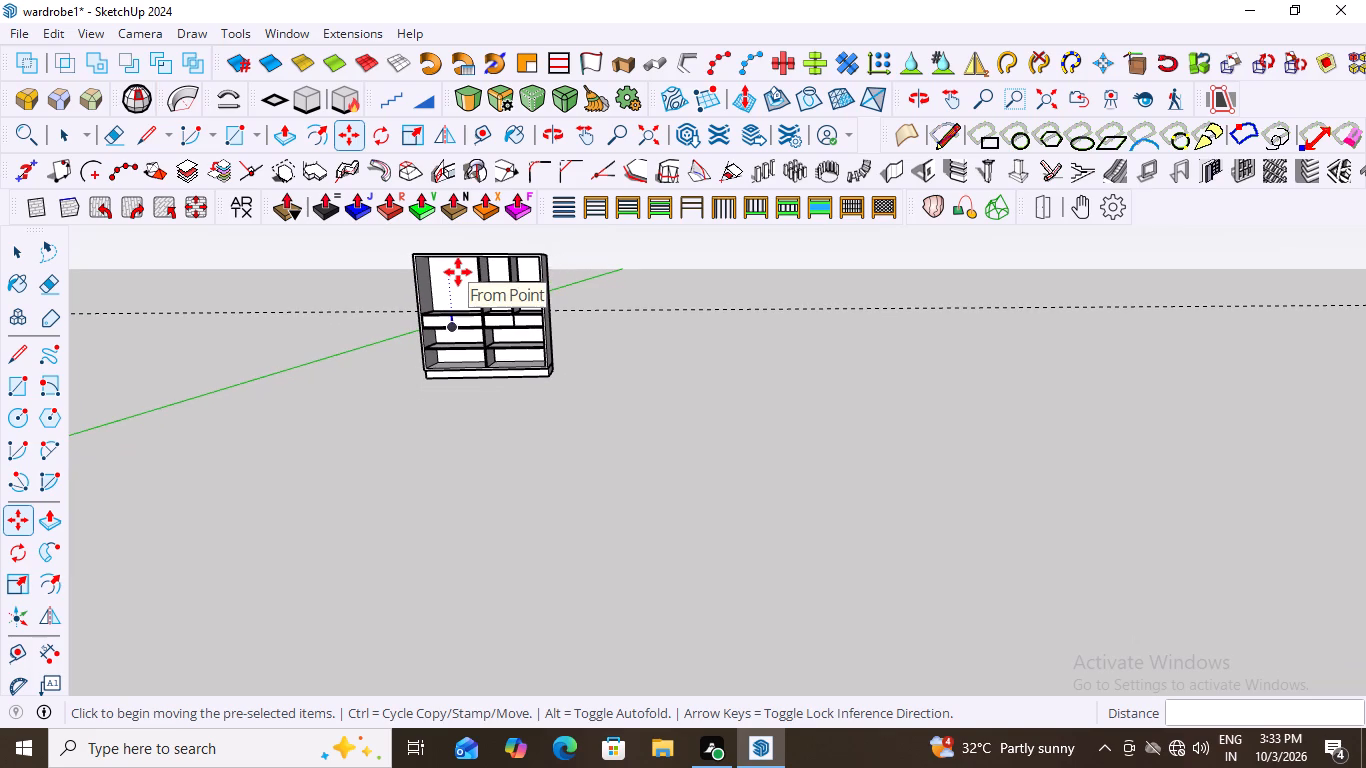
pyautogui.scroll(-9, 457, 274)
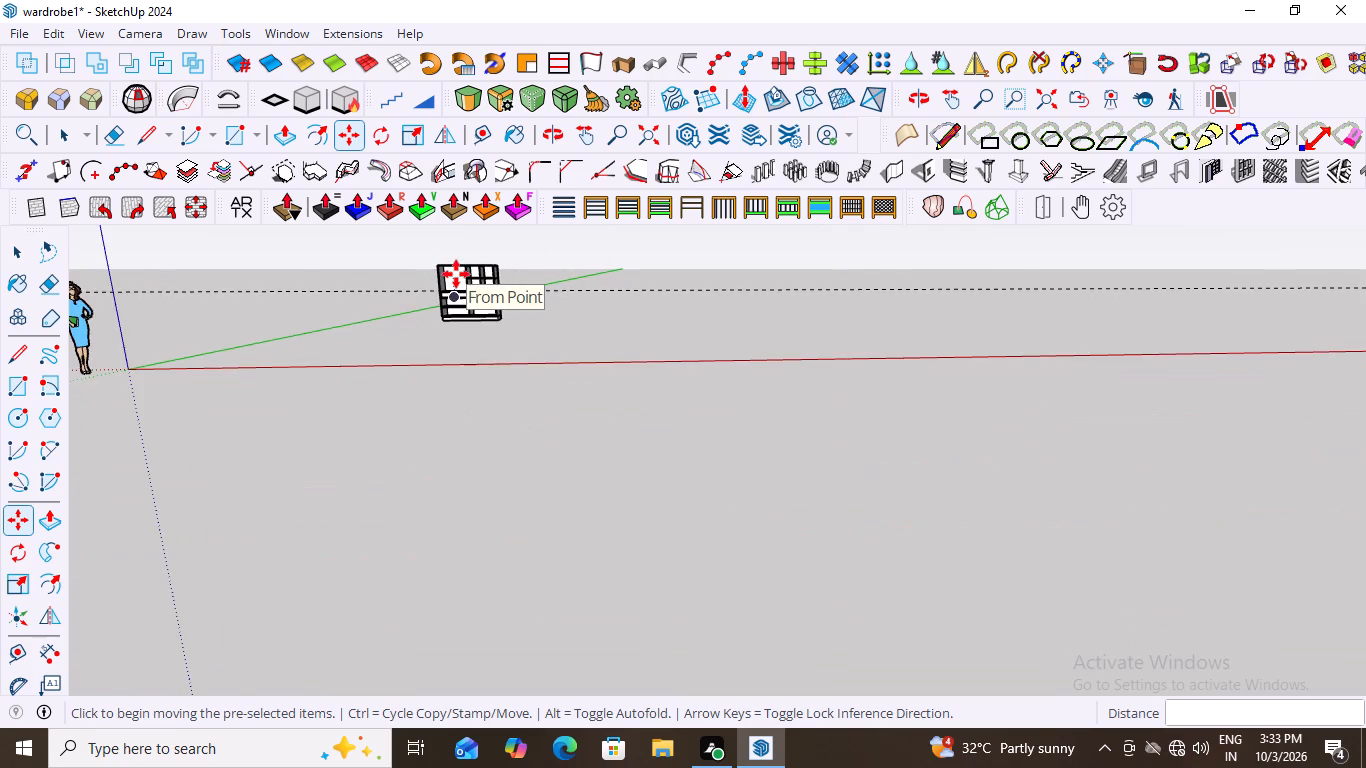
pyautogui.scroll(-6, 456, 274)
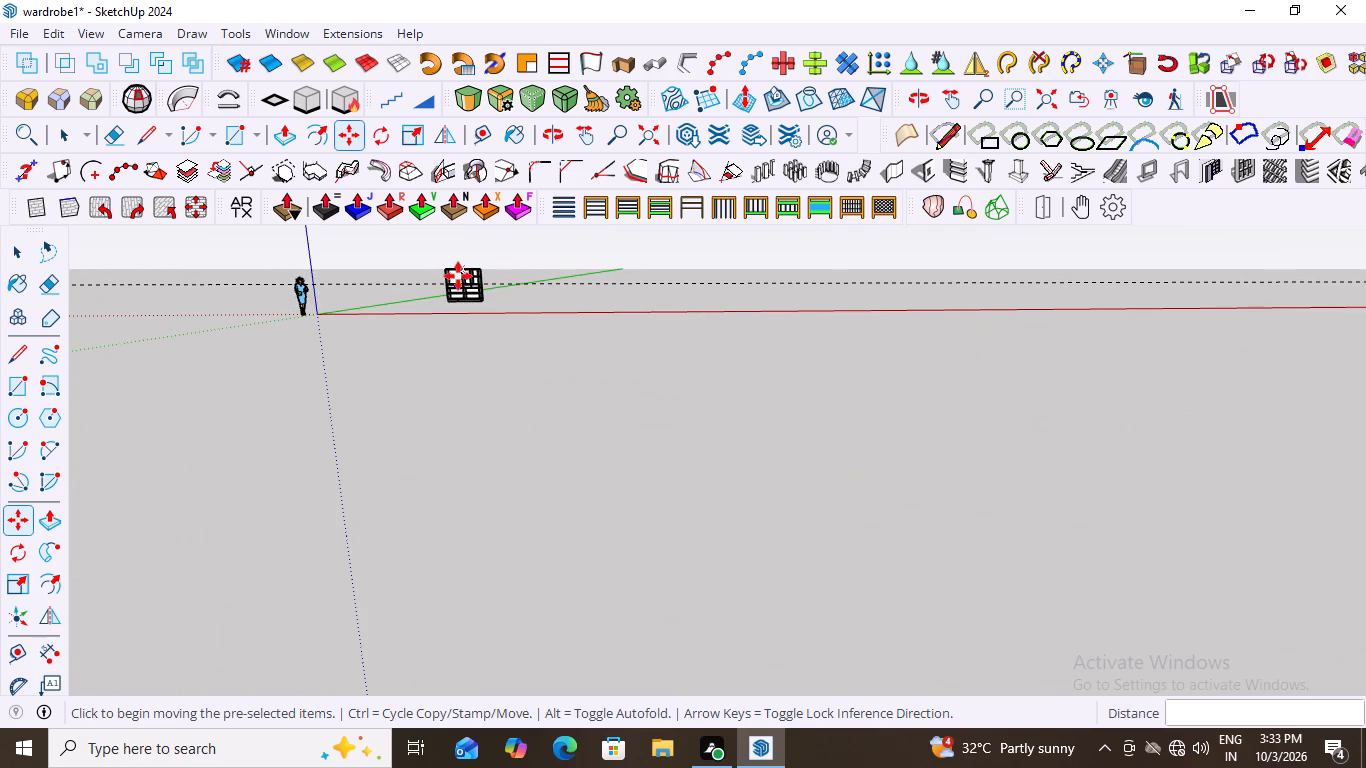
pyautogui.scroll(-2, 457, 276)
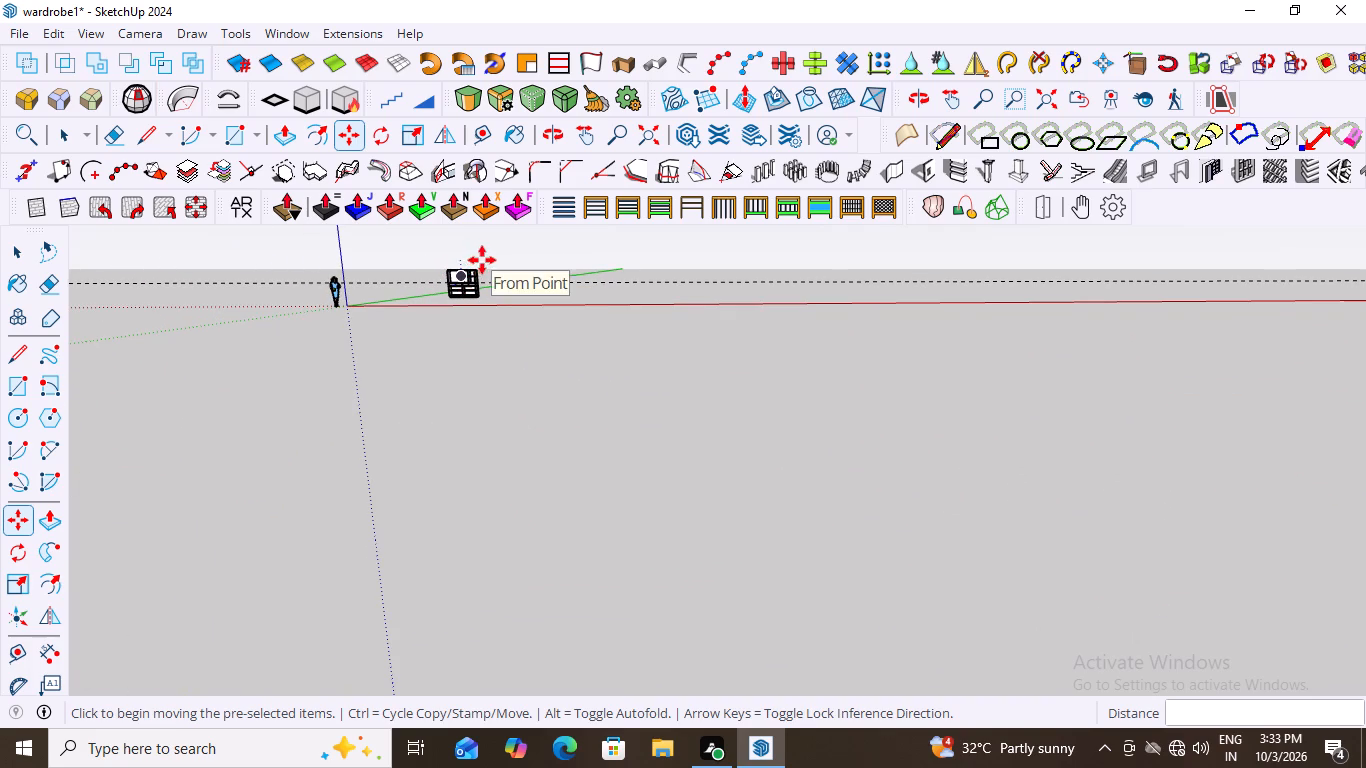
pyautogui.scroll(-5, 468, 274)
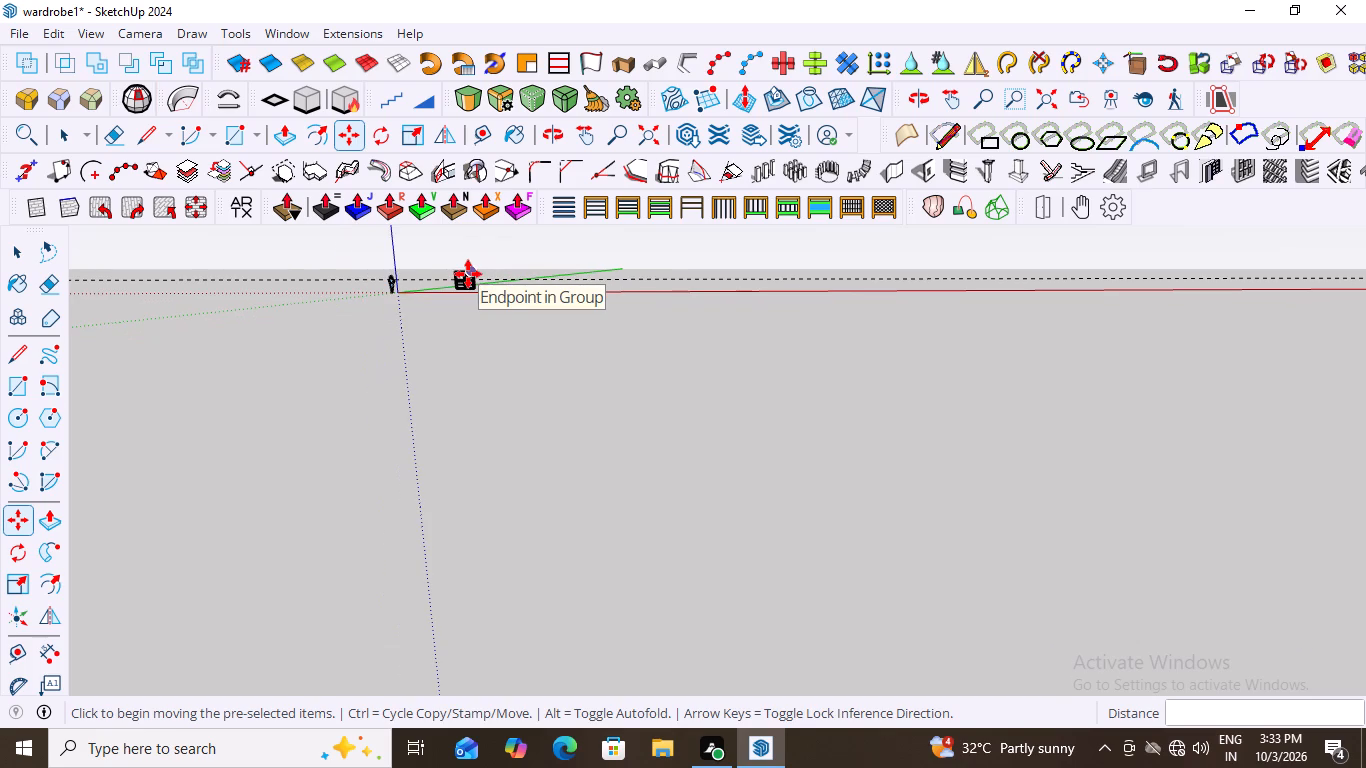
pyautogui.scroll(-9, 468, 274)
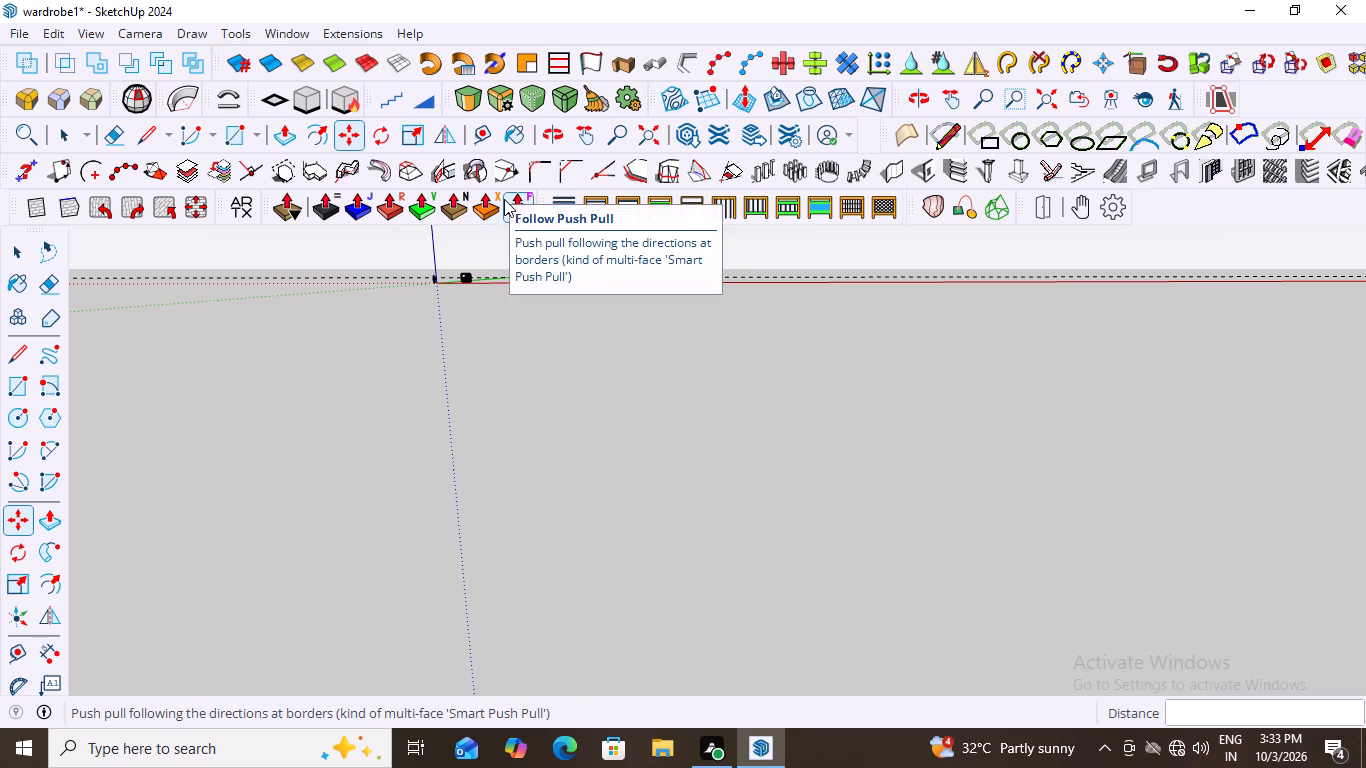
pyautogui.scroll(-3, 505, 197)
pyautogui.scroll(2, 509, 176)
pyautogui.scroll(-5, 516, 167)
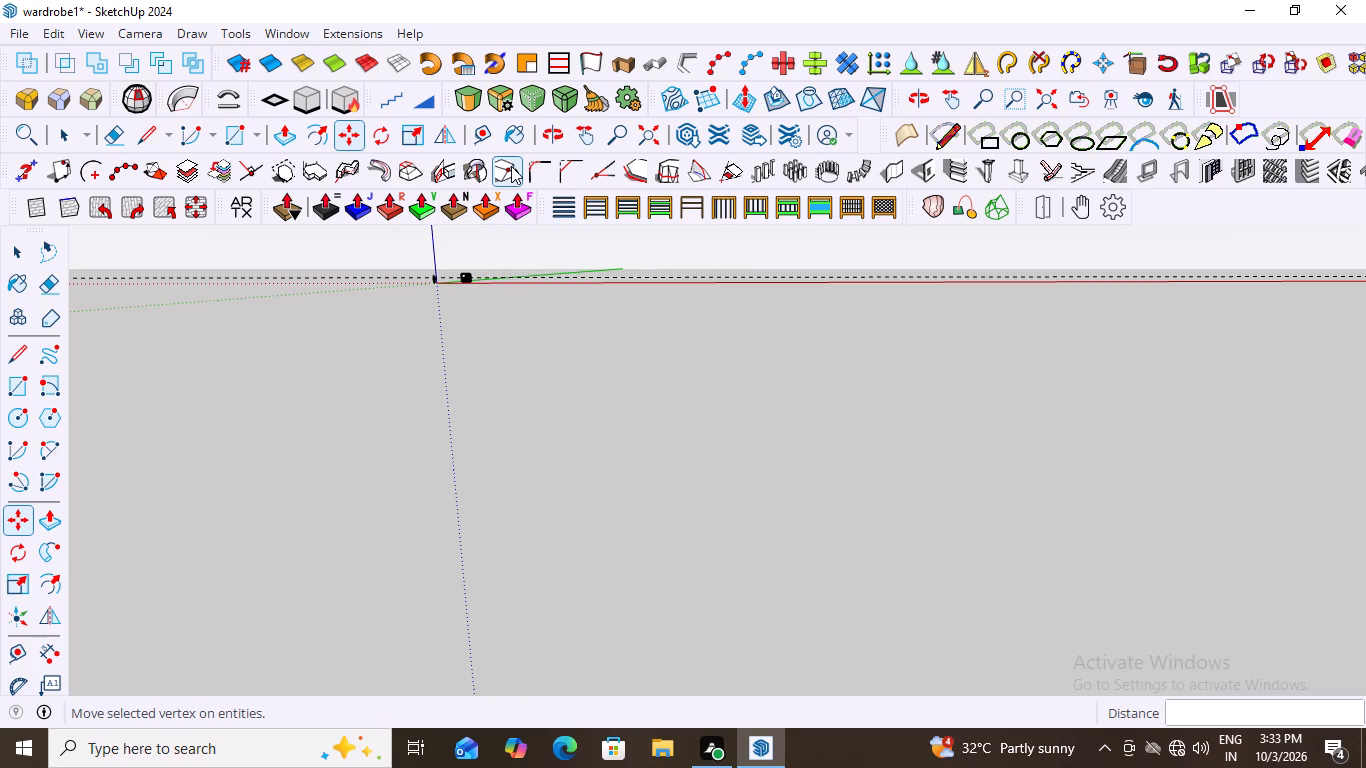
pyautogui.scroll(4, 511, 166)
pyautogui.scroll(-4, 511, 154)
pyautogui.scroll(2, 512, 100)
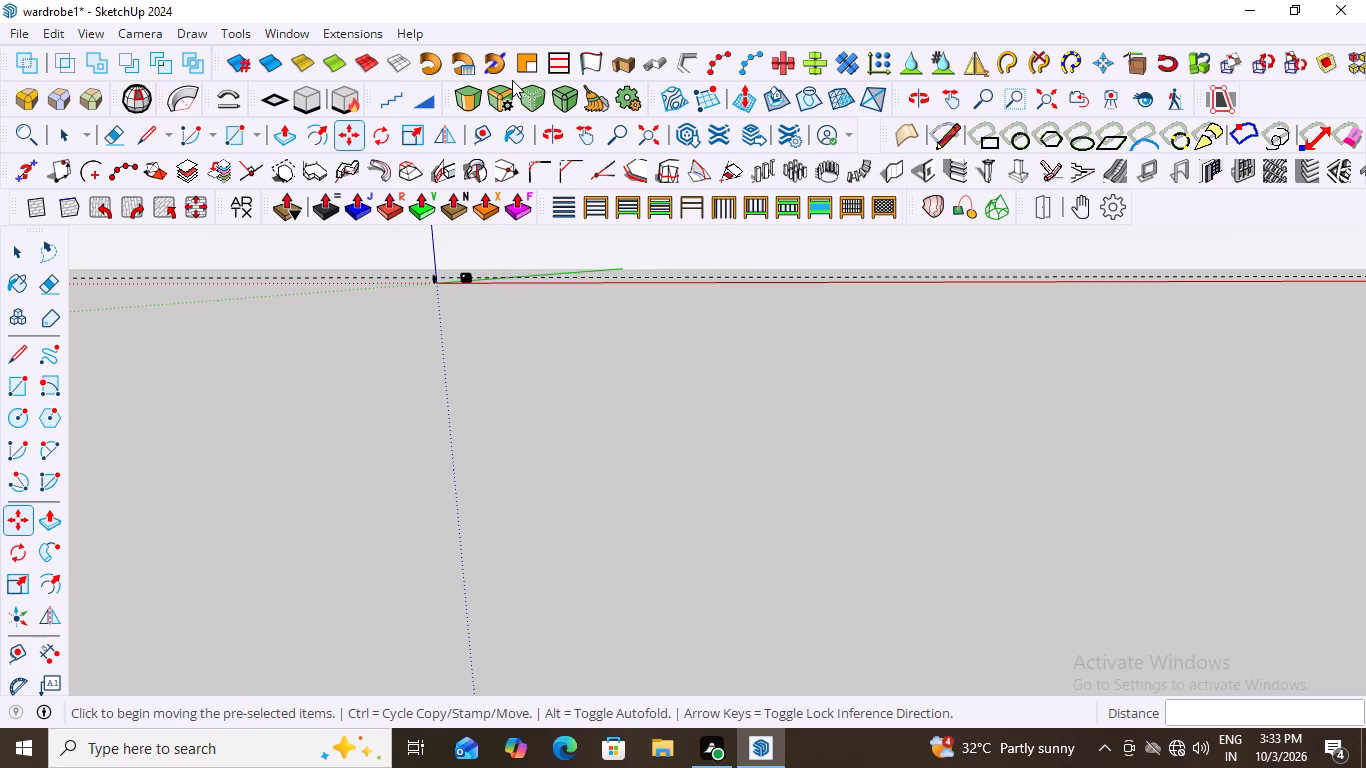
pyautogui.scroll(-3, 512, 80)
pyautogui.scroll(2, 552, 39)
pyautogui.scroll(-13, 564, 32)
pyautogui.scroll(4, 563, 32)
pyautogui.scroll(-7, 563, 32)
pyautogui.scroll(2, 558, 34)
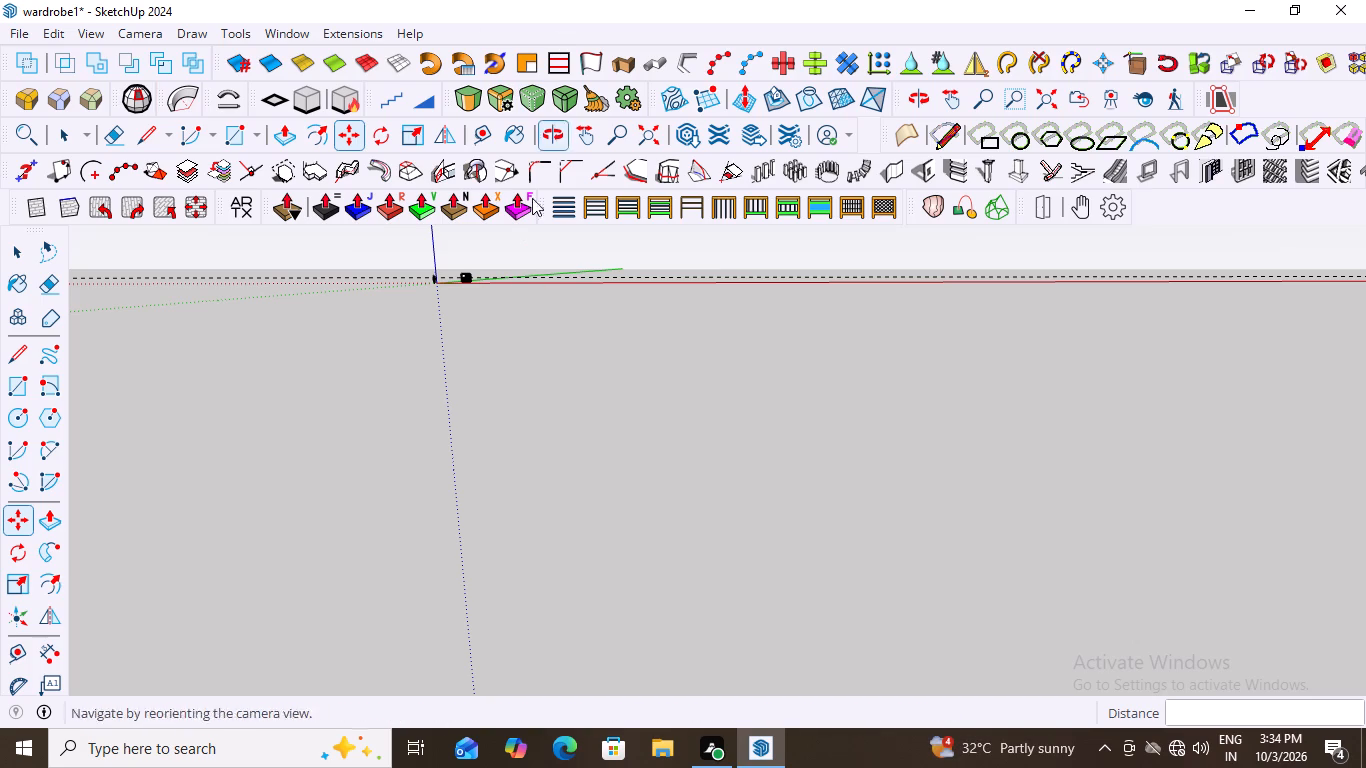
# Examine the gap between the two right-hand drawers and compare it with the strip between the left-hand block's vertical lines.
pyautogui.scroll(-20, 523, 376)
pyautogui.scroll(-7, 523, 376)
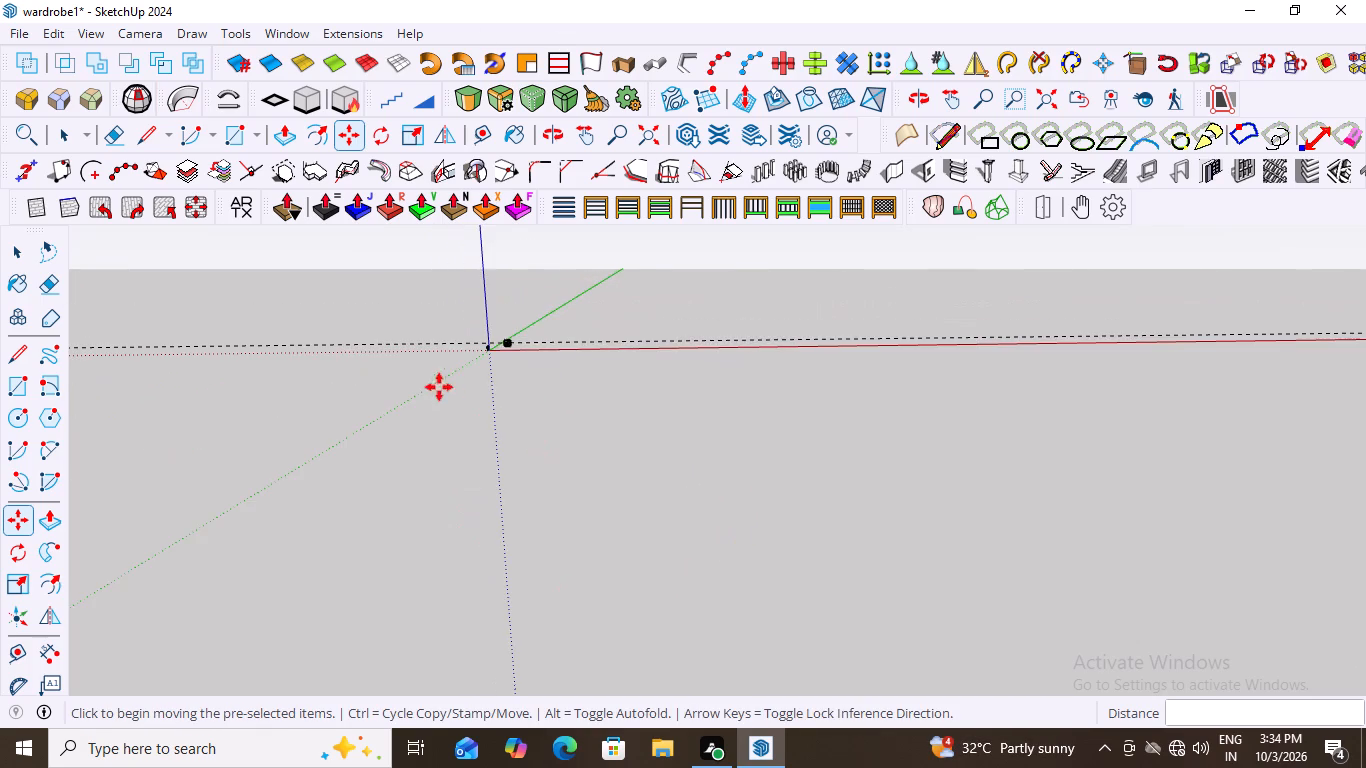
pyautogui.moveTo(504, 385); pyautogui.dragTo(564, 464, button='middle')
pyautogui.scroll(20, 449, 348)
pyautogui.scroll(2, 449, 348)
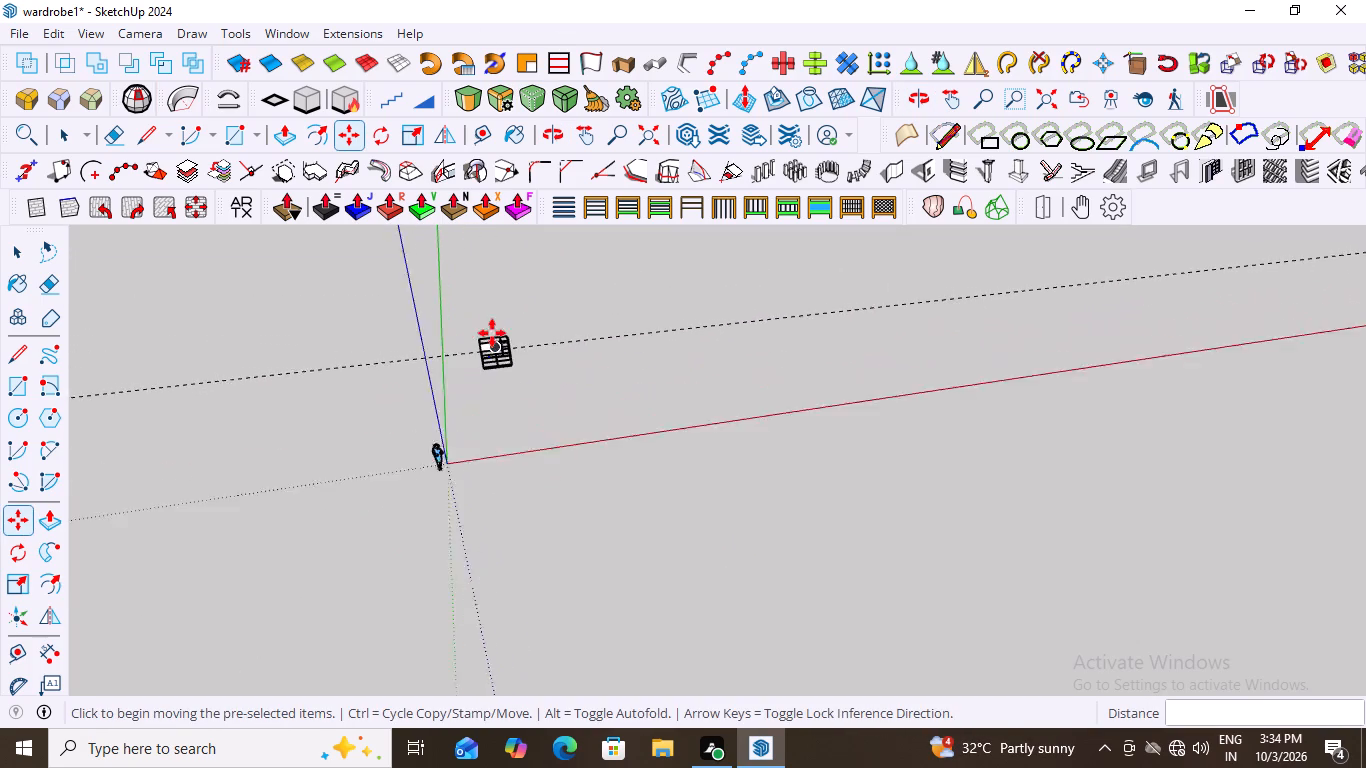
pyautogui.scroll(7, 492, 333)
pyautogui.scroll(14, 476, 303)
pyautogui.scroll(5, 379, 315)
pyautogui.scroll(3, 468, 440)
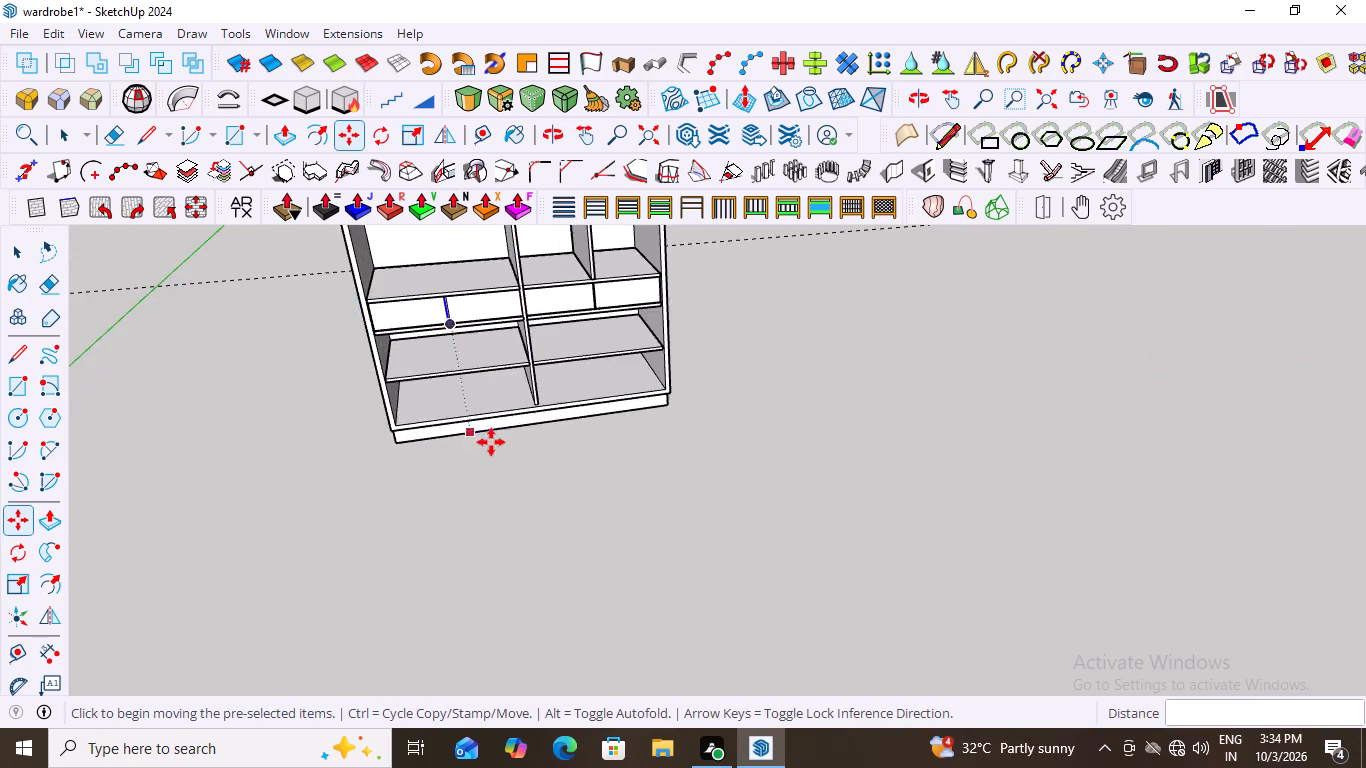
pyautogui.scroll(2, 491, 442)
pyautogui.scroll(-4, 566, 459)
pyautogui.press('space')
pyautogui.click(527, 520)
pyautogui.scroll(2, 648, 252)
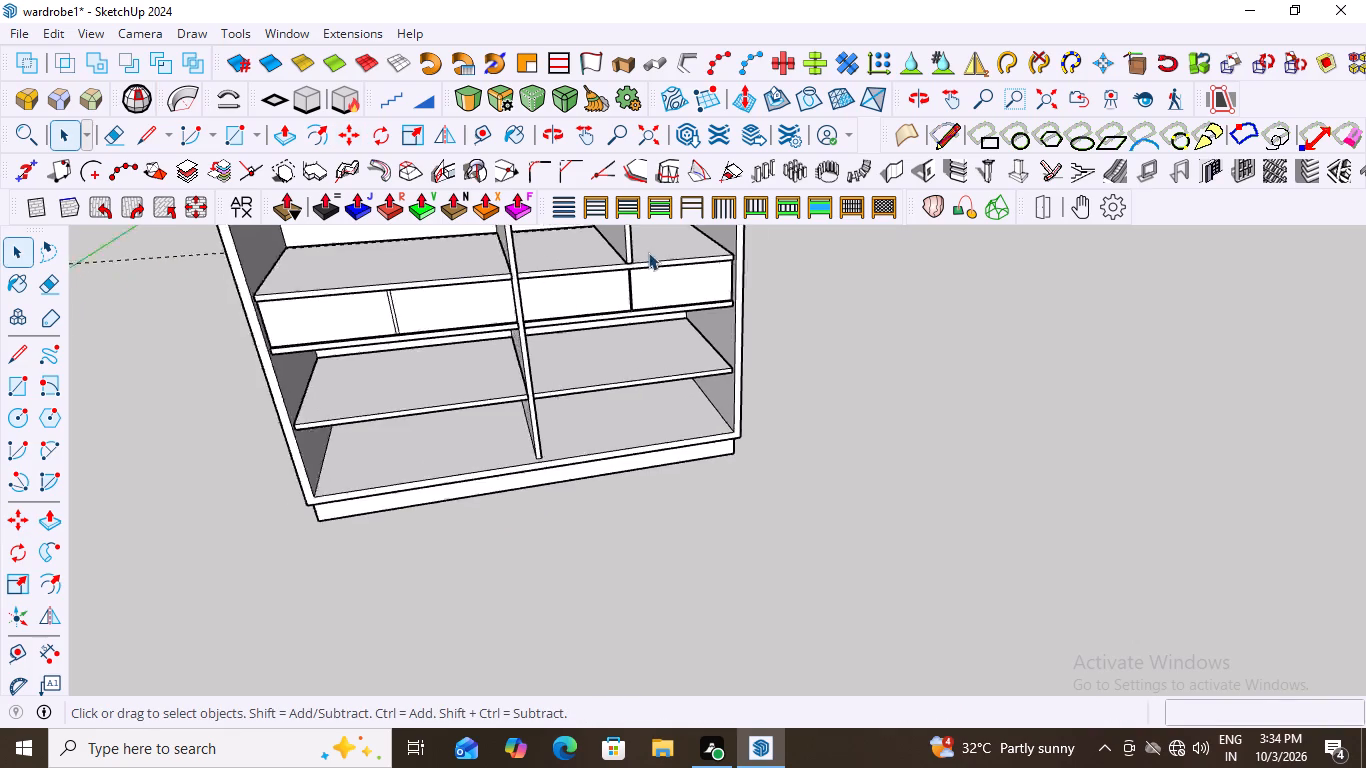
pyautogui.scroll(5, 648, 252)
pyautogui.moveTo(664, 286); pyautogui.dragTo(643, 267, button='middle')
pyautogui.scroll(3, 635, 286)
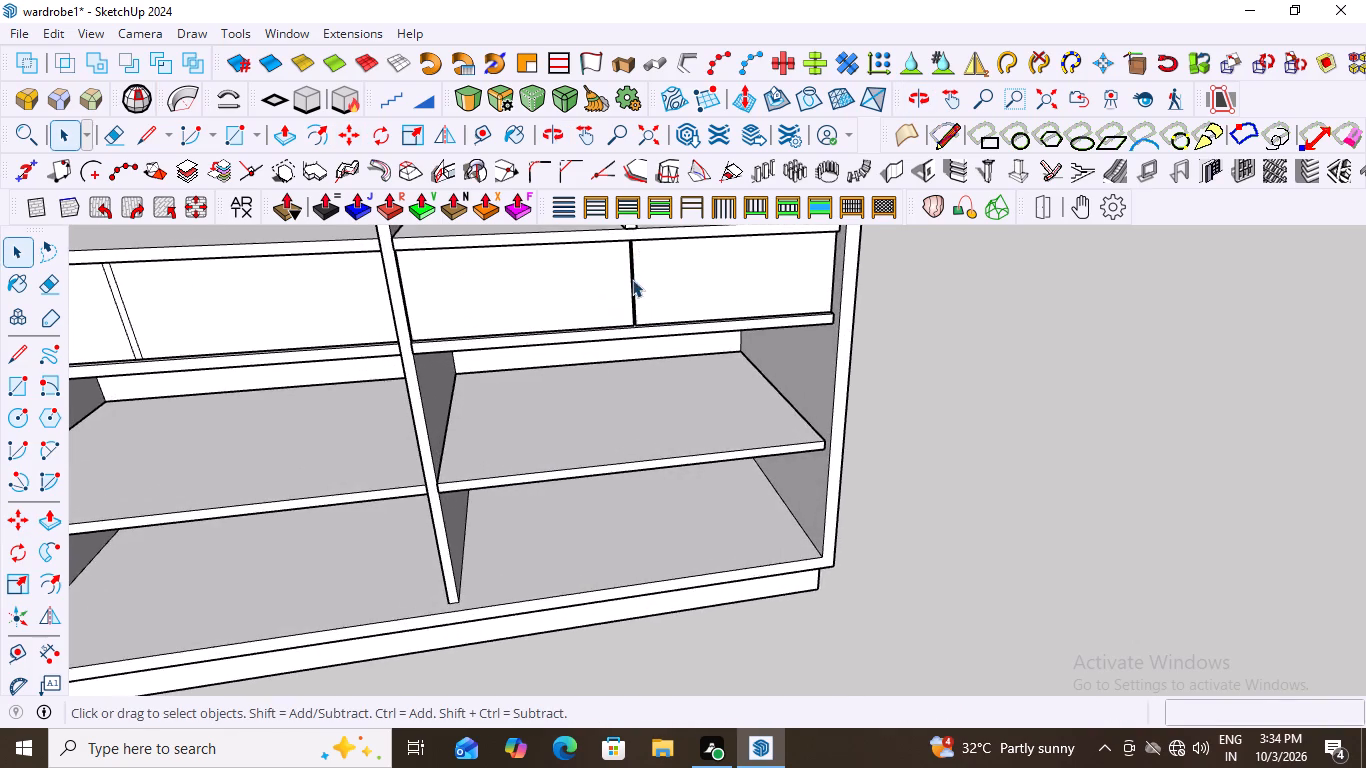
pyautogui.scroll(20, 632, 279)
pyautogui.scroll(6, 632, 279)
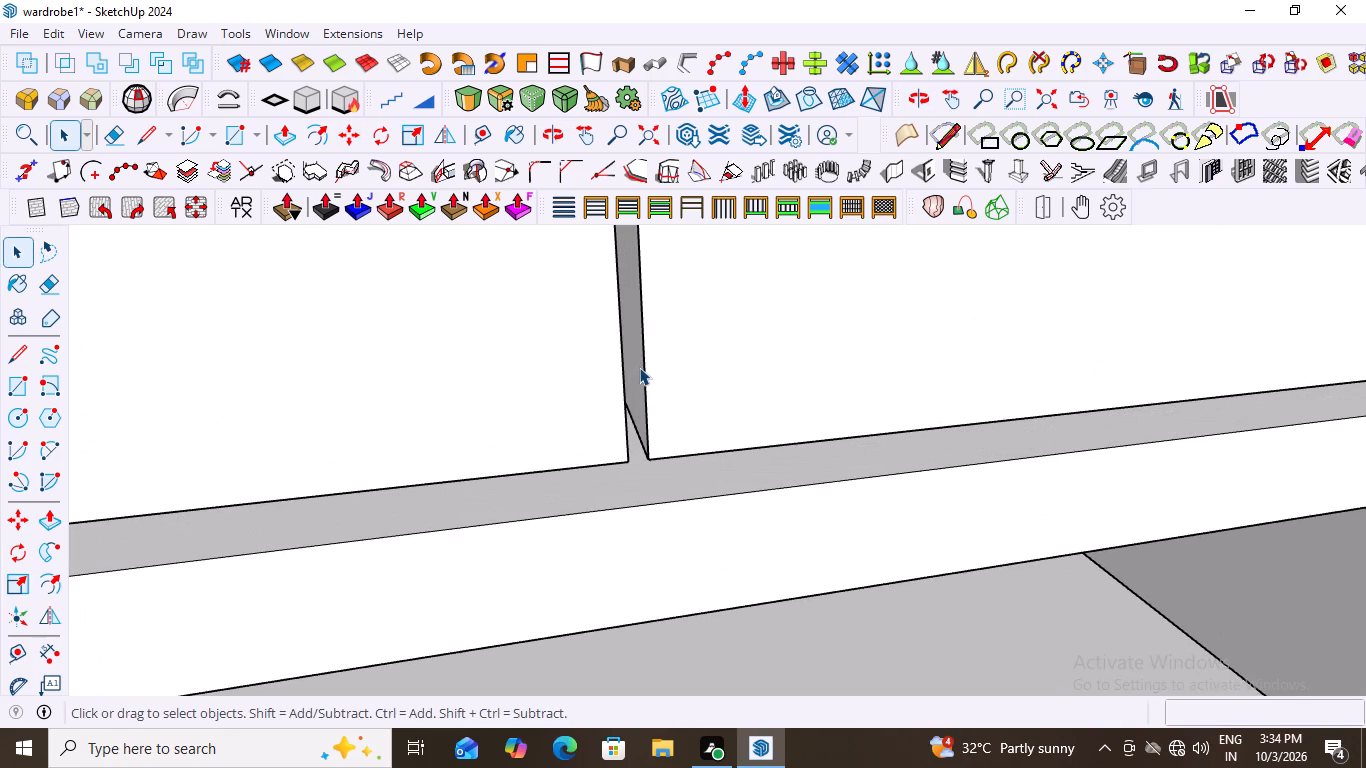
pyautogui.scroll(-20, 685, 339)
pyautogui.scroll(-5, 685, 339)
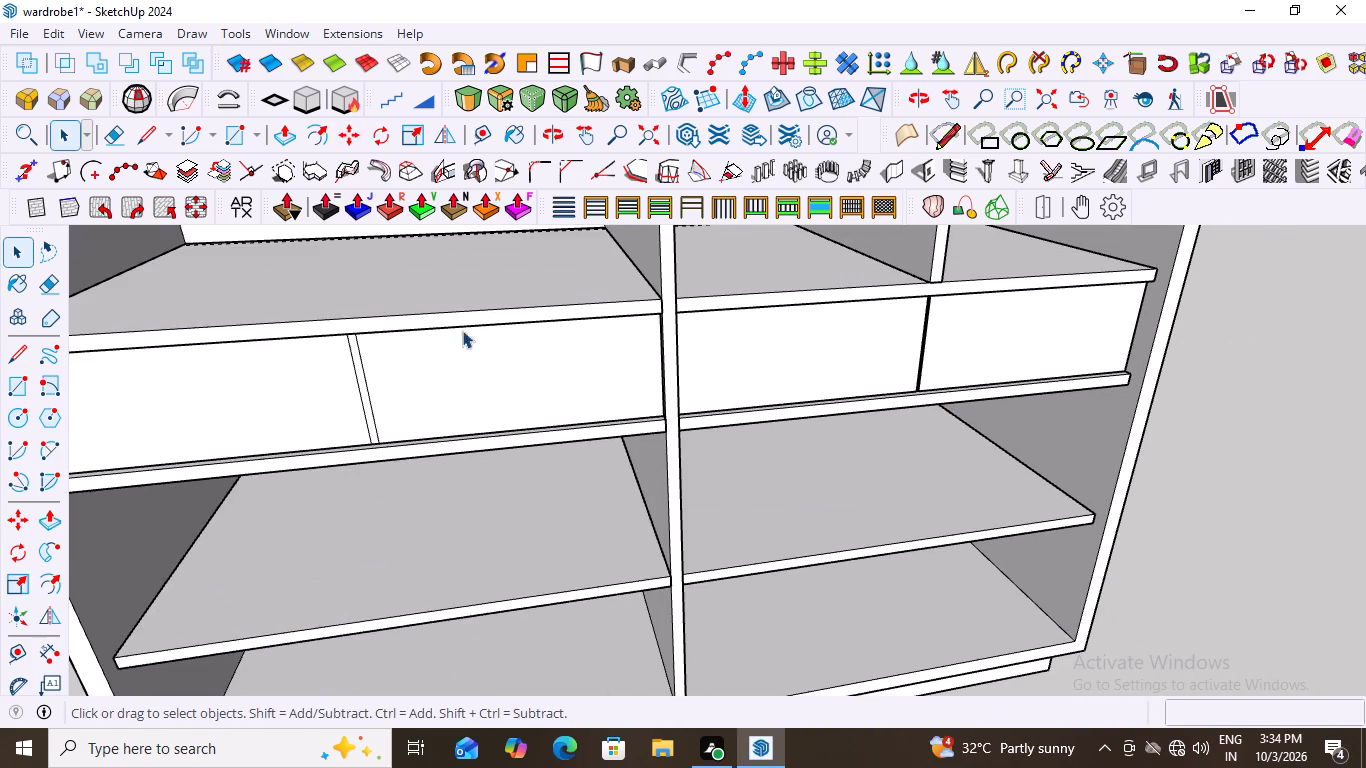
pyautogui.scroll(-8, 556, 323)
pyautogui.moveTo(481, 343); pyautogui.dragTo(476, 244, button='middle')
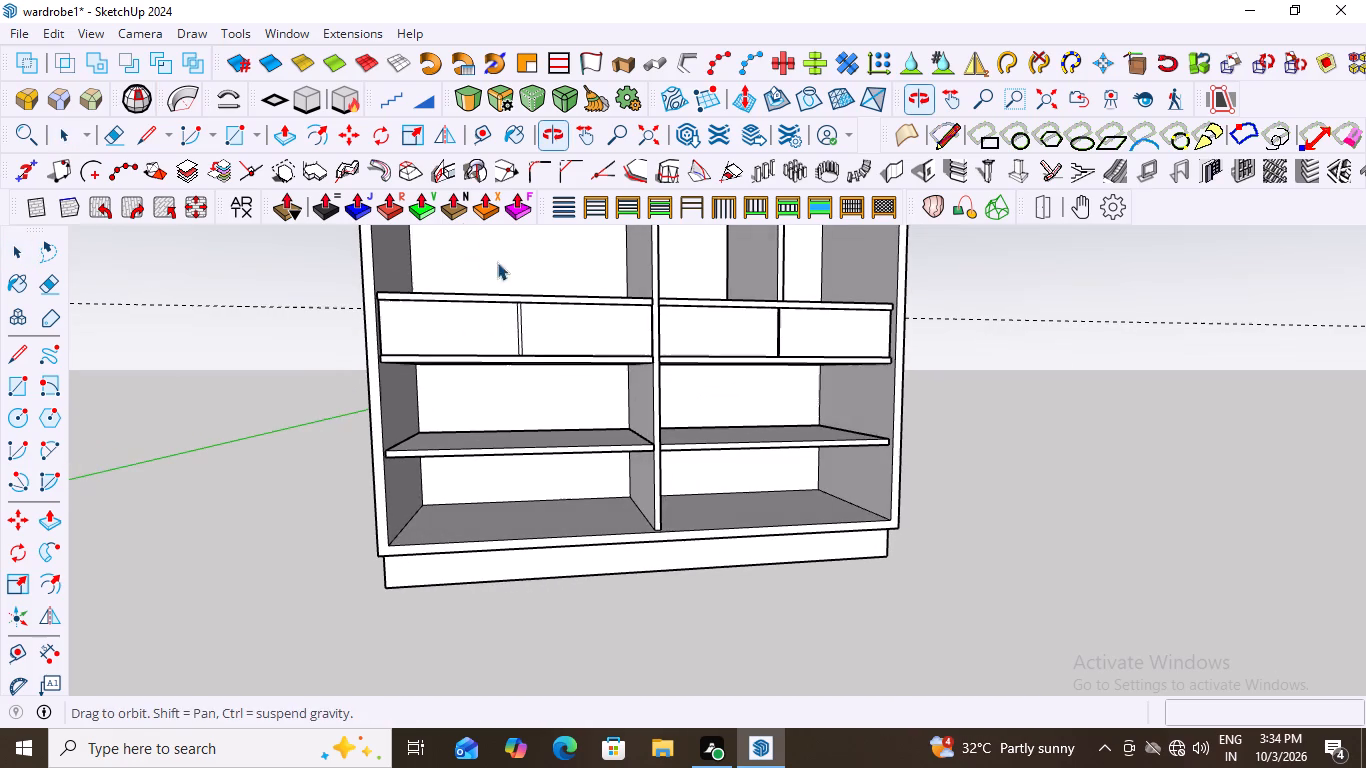
pyautogui.scroll(1, 497, 311)
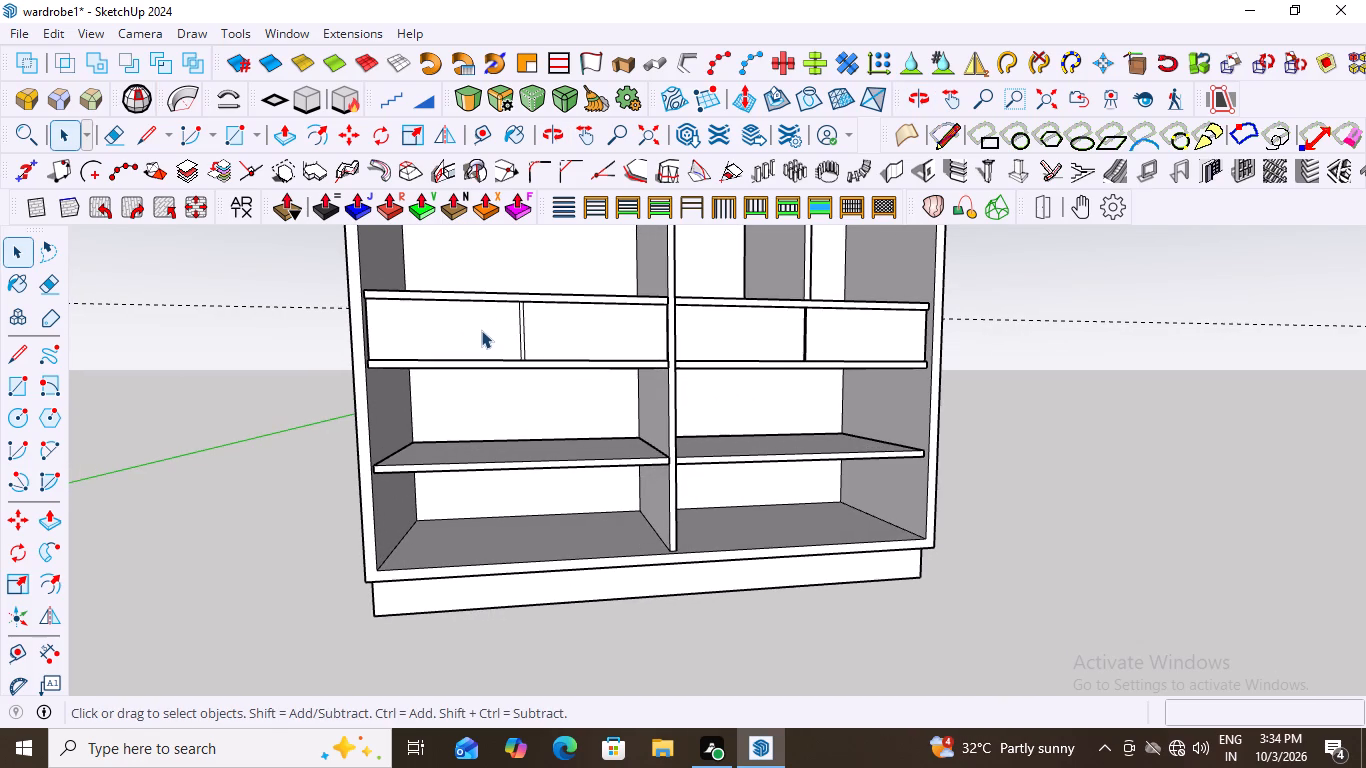
pyautogui.scroll(4, 516, 312)
pyautogui.moveTo(531, 317); pyautogui.dragTo(514, 375, button='middle')
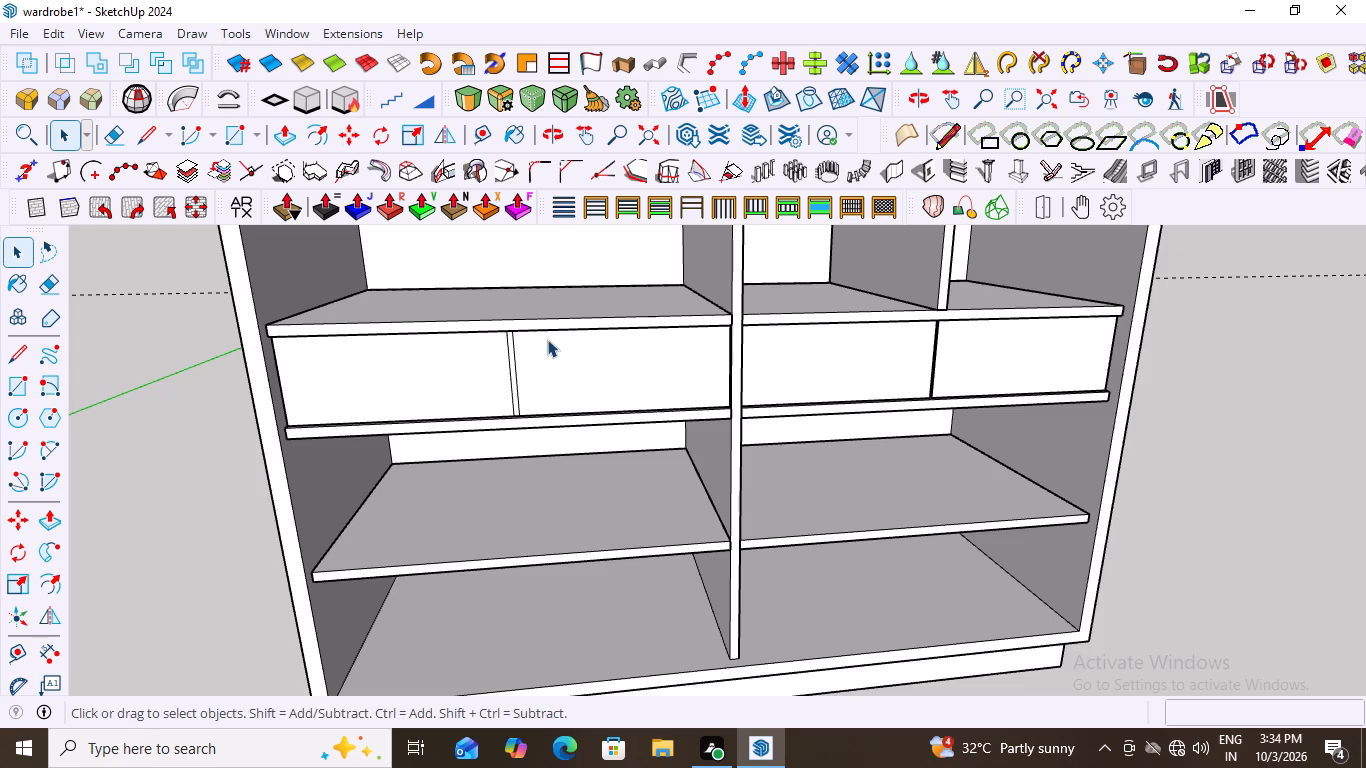
pyautogui.scroll(-3, 542, 363)
pyautogui.scroll(3, 511, 424)
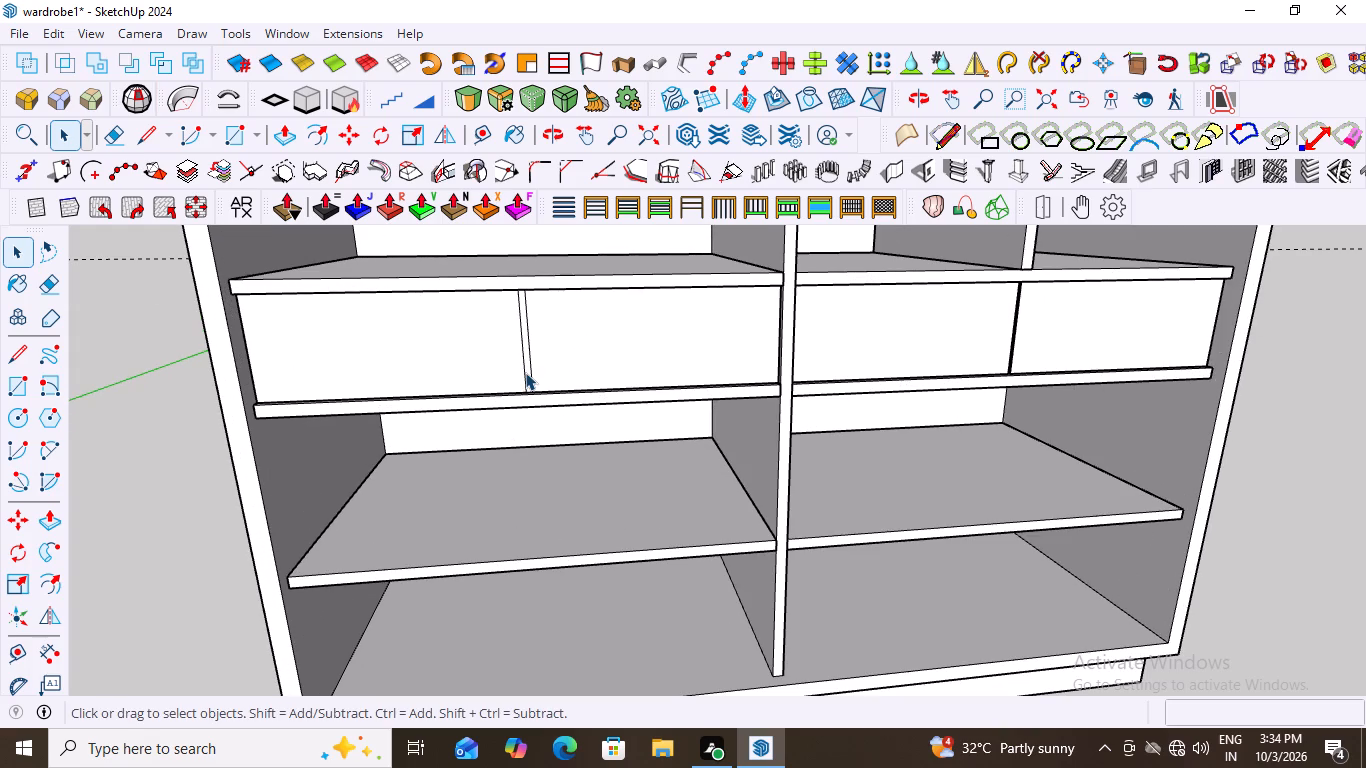
# Undo the last copy of the vertical centre line on the left-hand drawer block.
pyautogui.hotkey('ctrl', 'z')
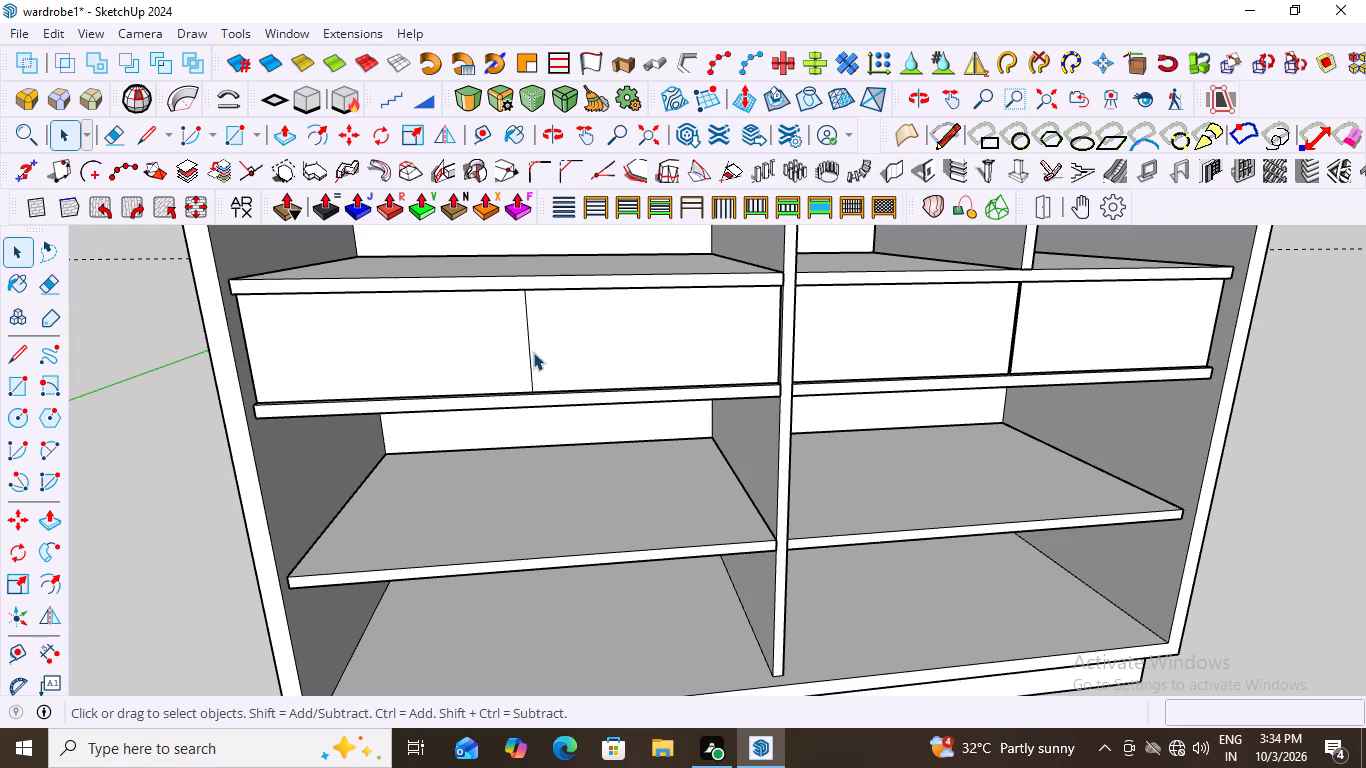
# Copy the left-hand block's vertical centre line 2 mm to the left along its lower edge, using its lower endpoint as base point.
pyautogui.click(527, 348)
pyautogui.scroll(4, 527, 344)
pyautogui.moveTo(544, 318); pyautogui.dragTo(524, 392, button='middle')
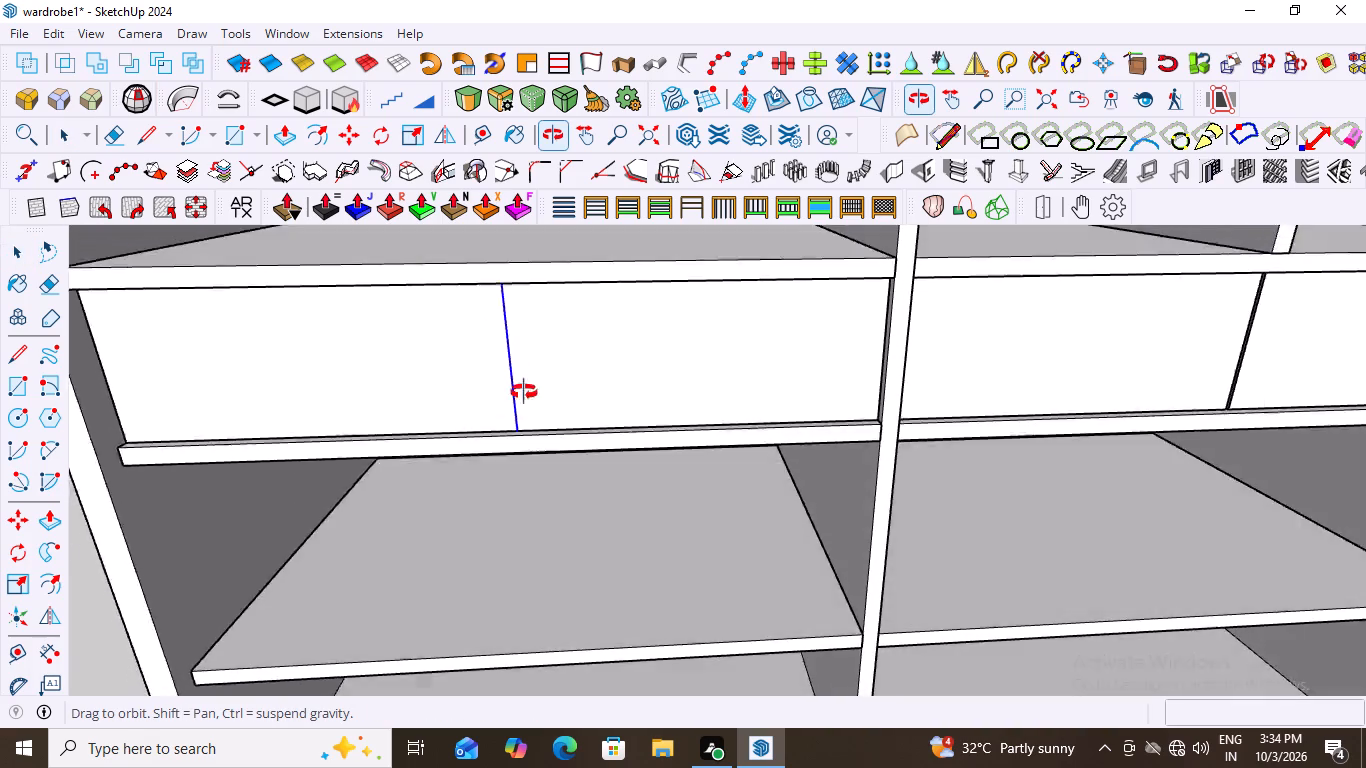
pyautogui.moveTo(524, 392); pyautogui.dragTo(664, 348, button='middle')
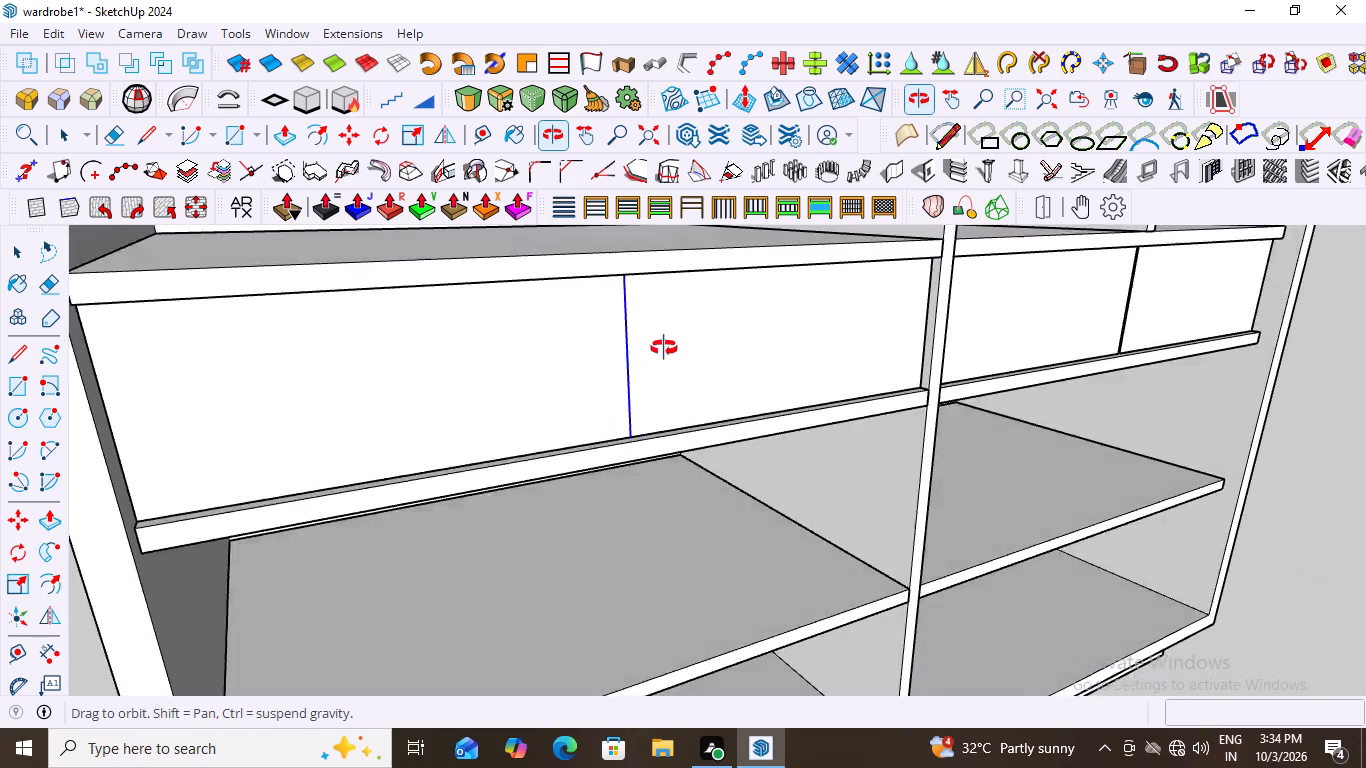
pyautogui.moveTo(664, 348); pyautogui.dragTo(693, 390, button='middle')
pyautogui.moveTo(701, 392); pyautogui.dragTo(718, 387, button='middle')
pyautogui.scroll(4, 670, 465)
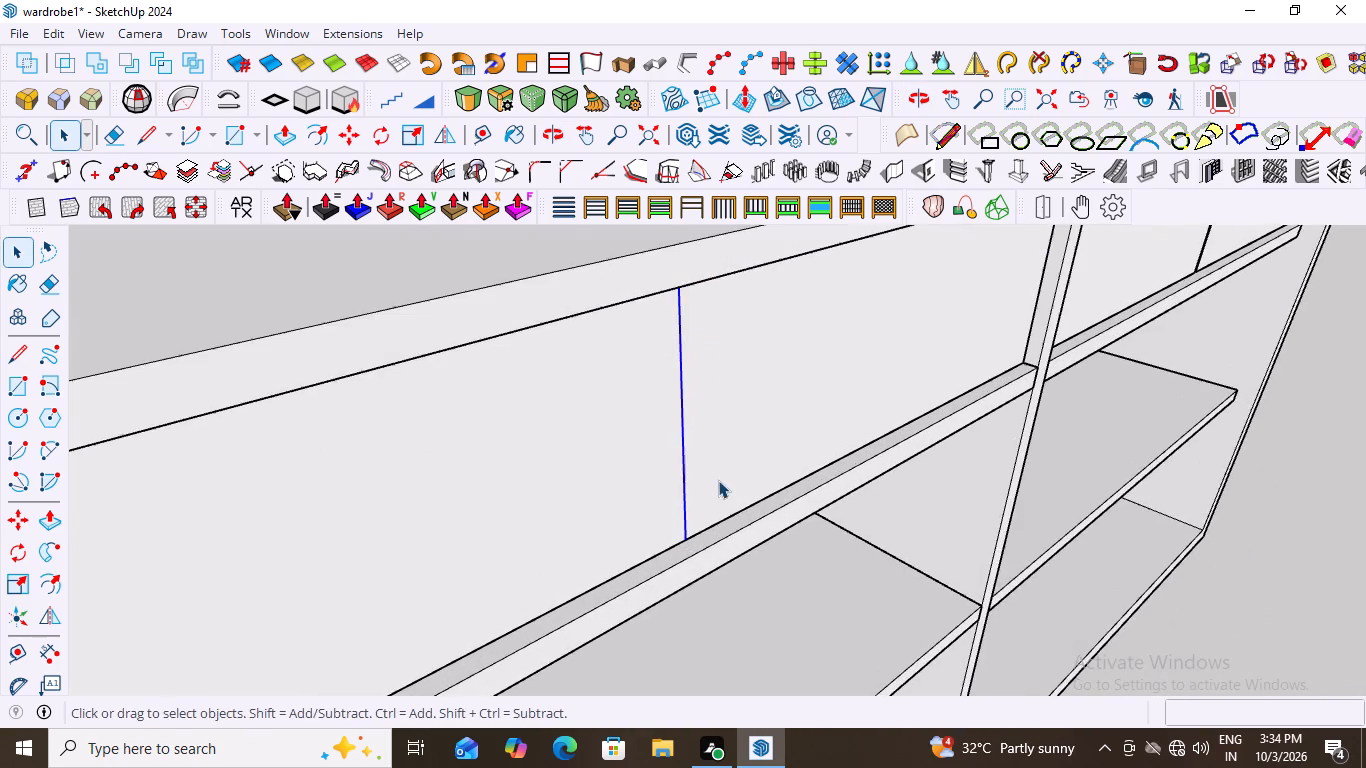
pyautogui.scroll(1, 718, 480)
pyautogui.moveTo(728, 472); pyautogui.dragTo(648, 447, button='middle')
pyautogui.scroll(7, 672, 500)
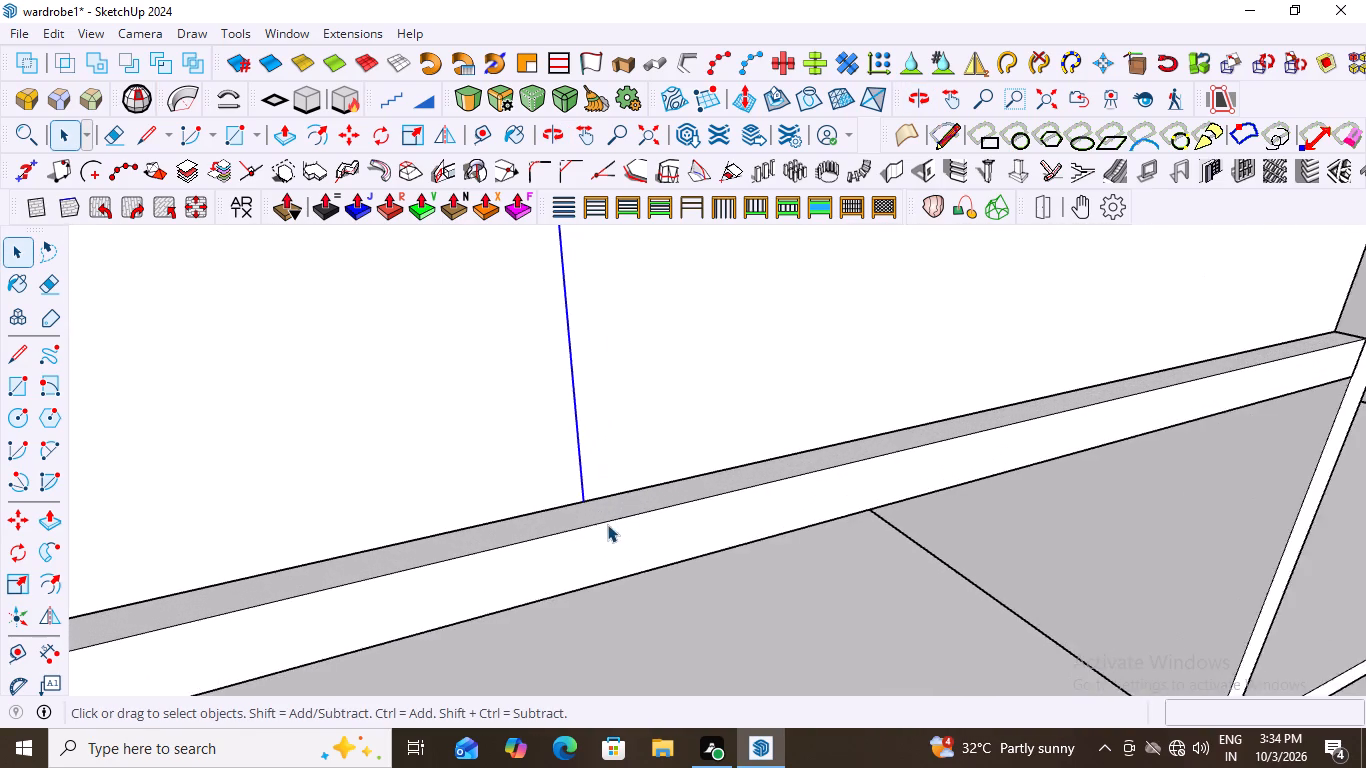
pyautogui.scroll(4, 607, 524)
pyautogui.press('m')
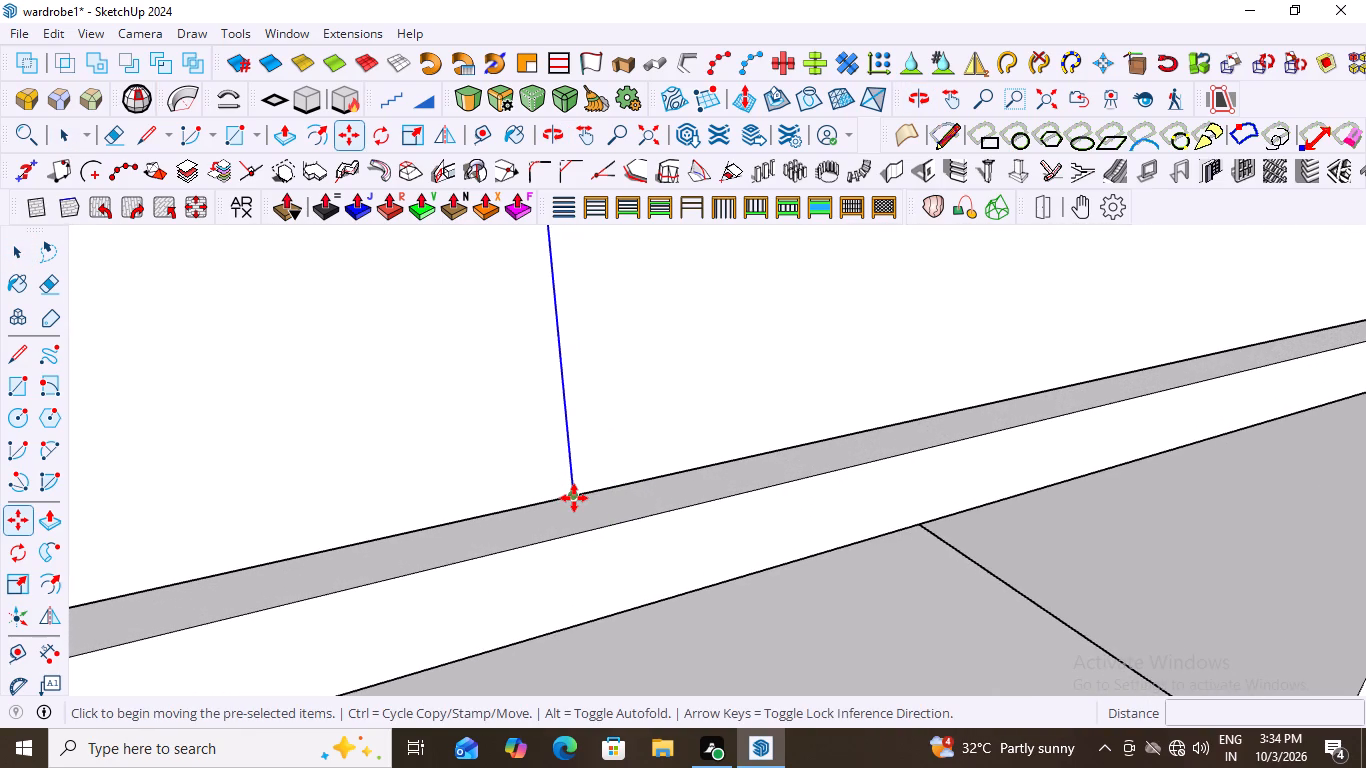
pyautogui.click(574, 498)
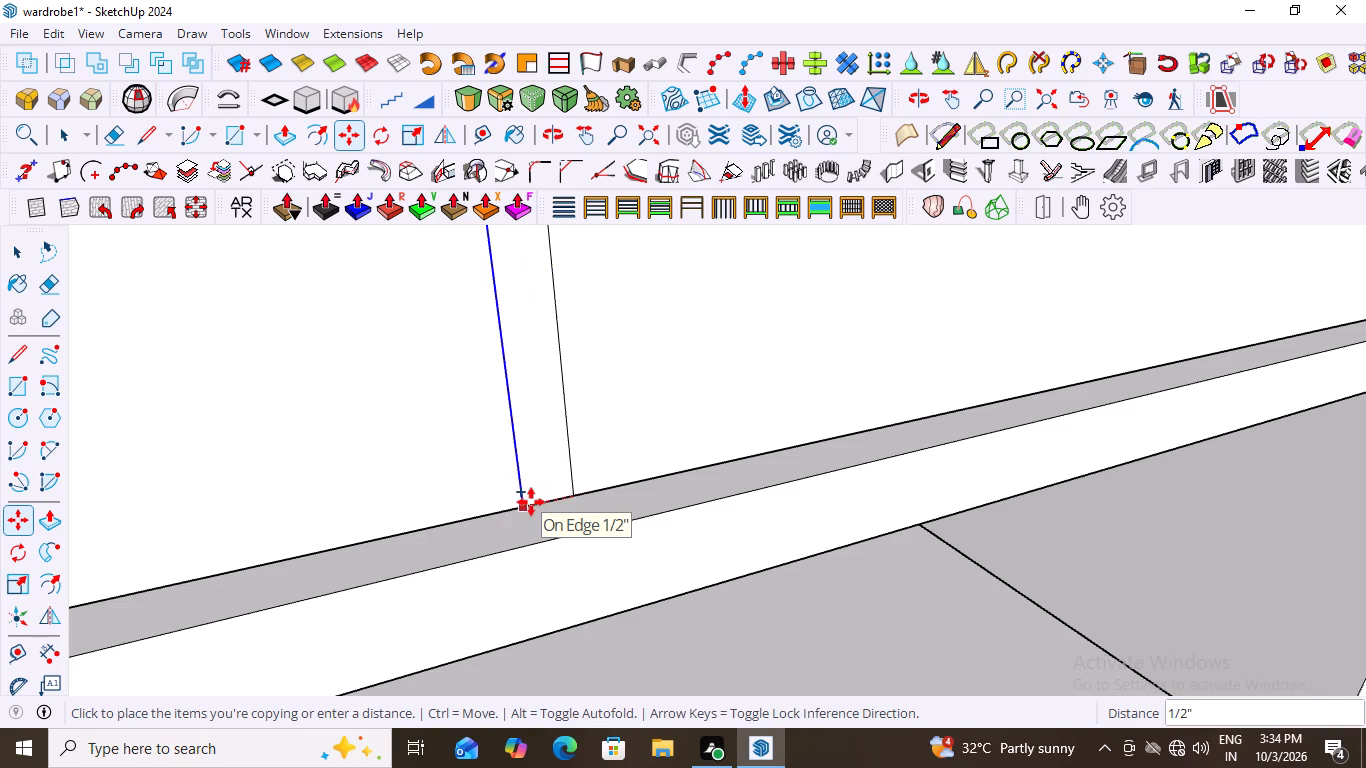
pyautogui.press('2')
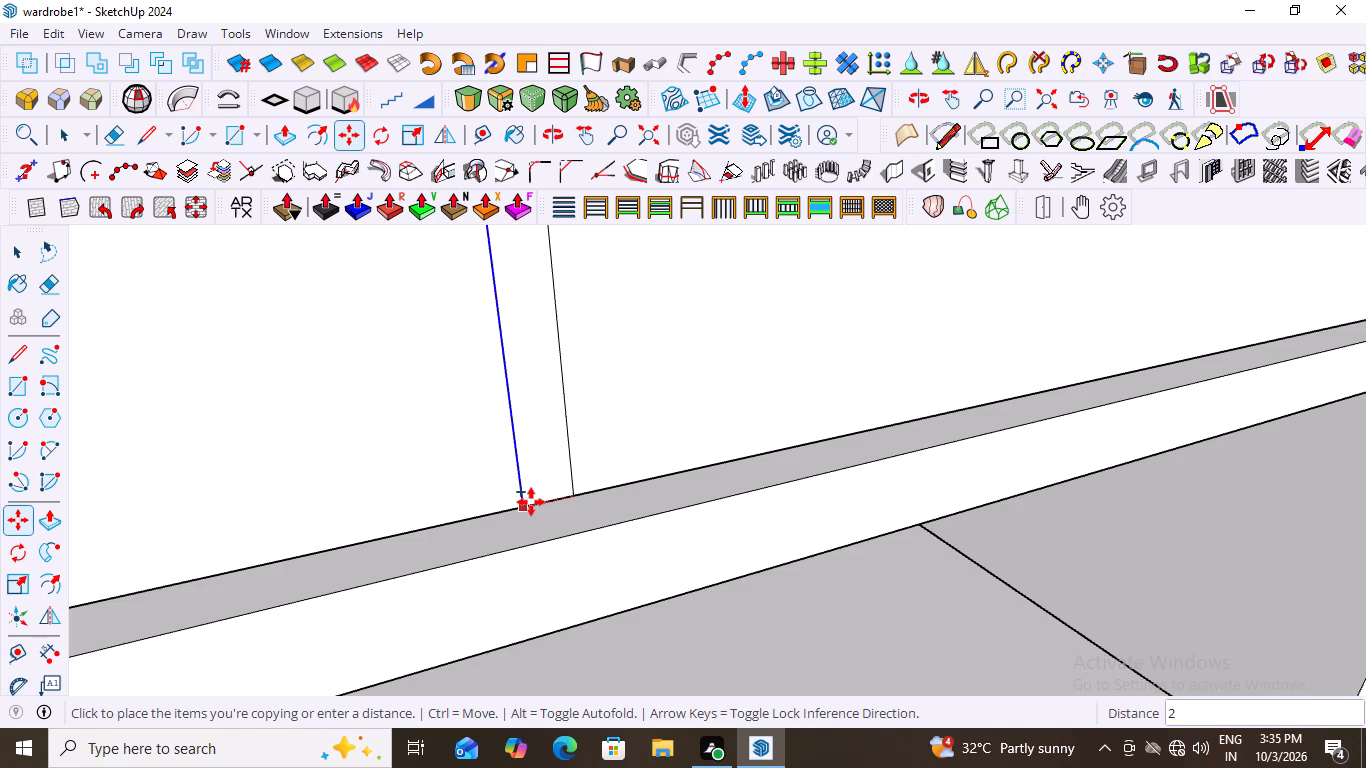
pyautogui.write('mm')
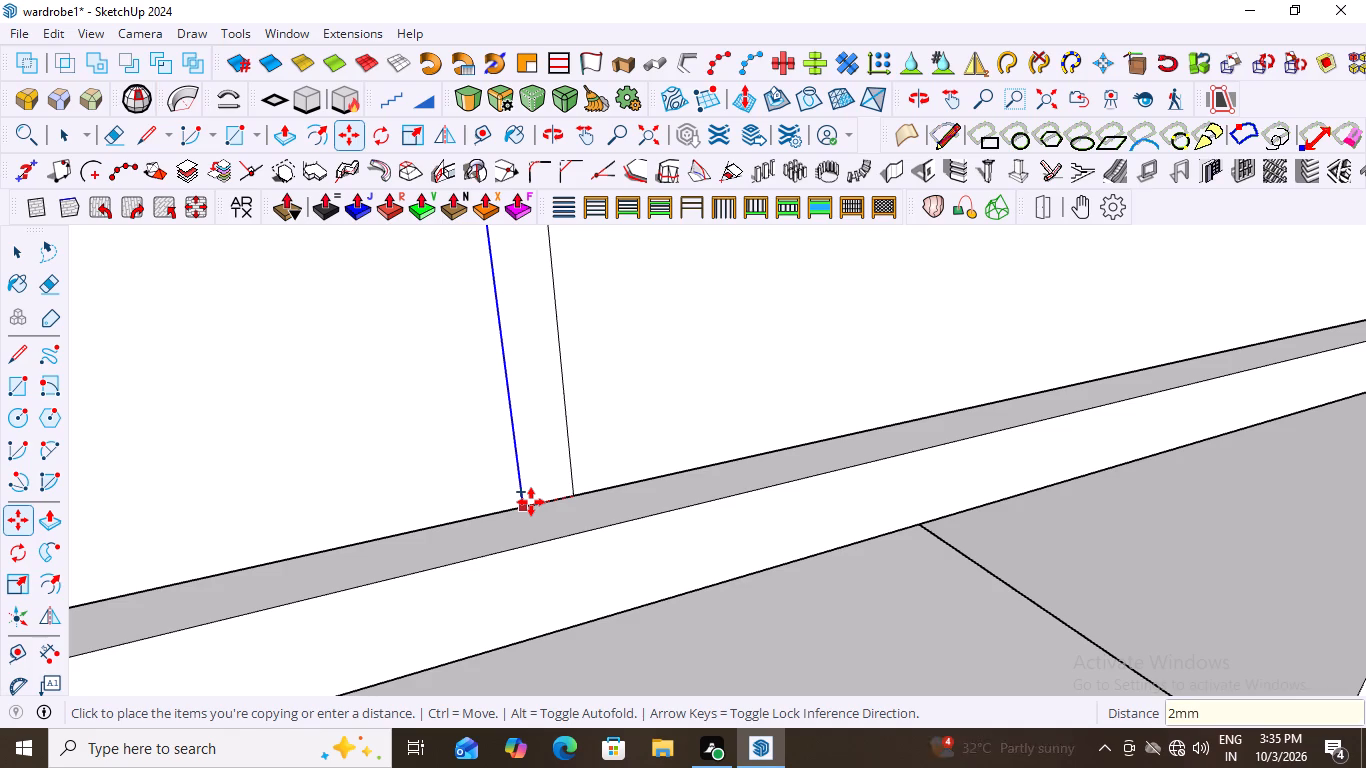
pyautogui.press('Return')
# Copy the offset line 4 mm to the right along the block's lower edge, using its lower endpoint as base point.
pyautogui.scroll(14, 576, 491)
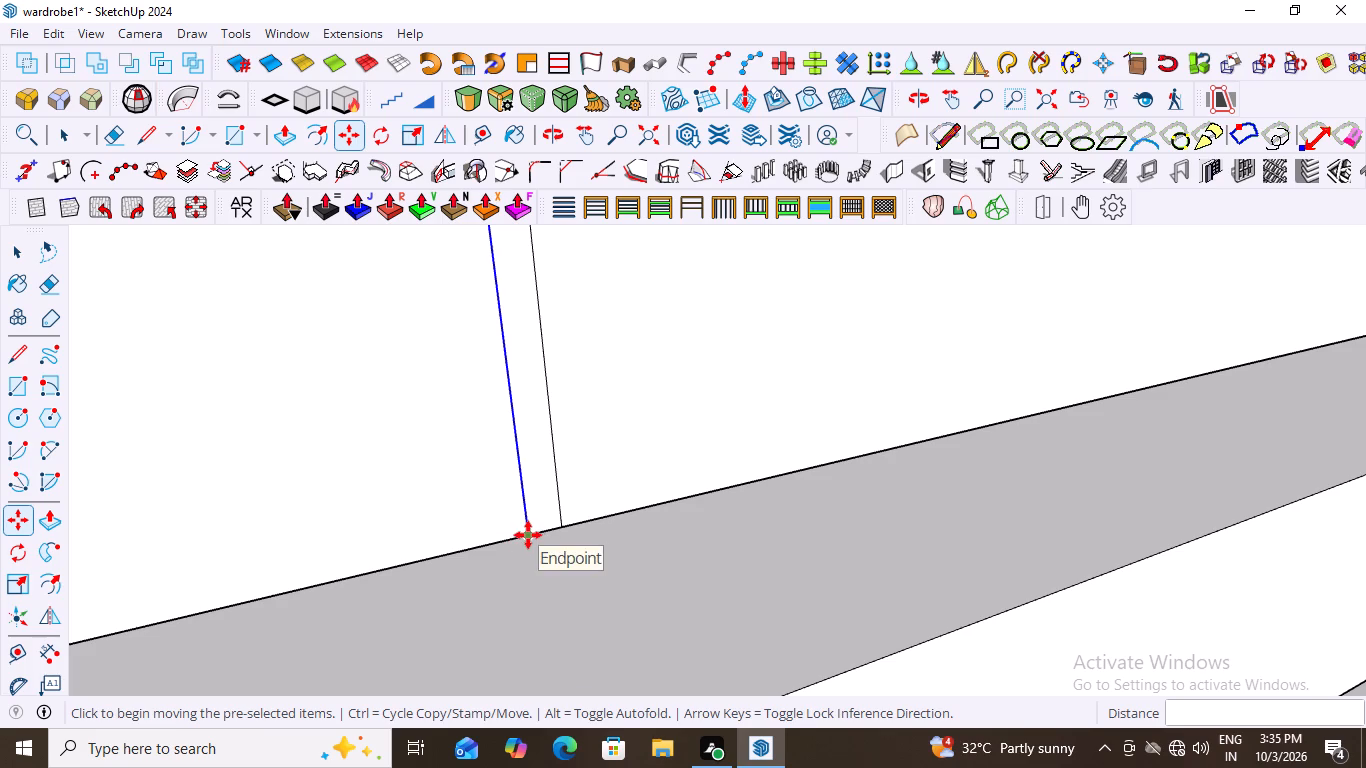
pyautogui.click(528, 535)
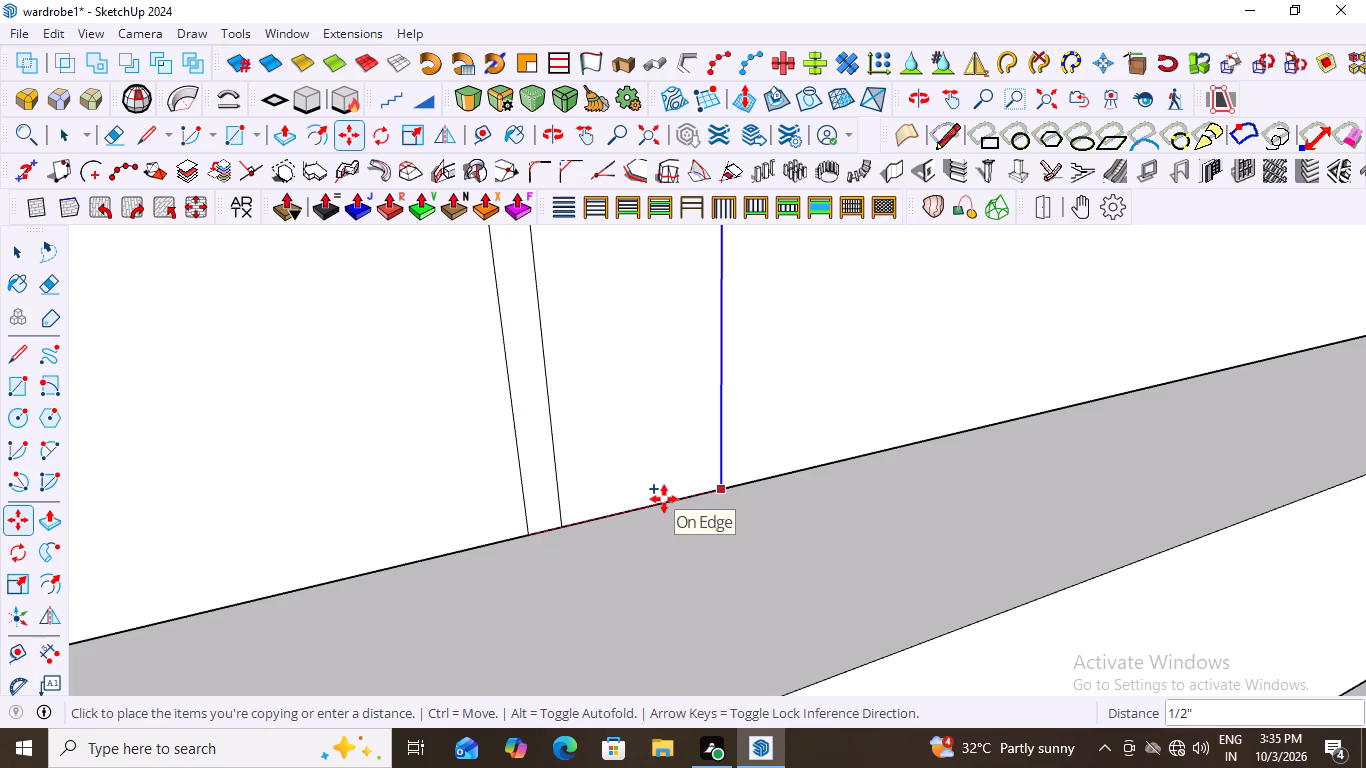
pyautogui.write('4m')
pyautogui.press('m')
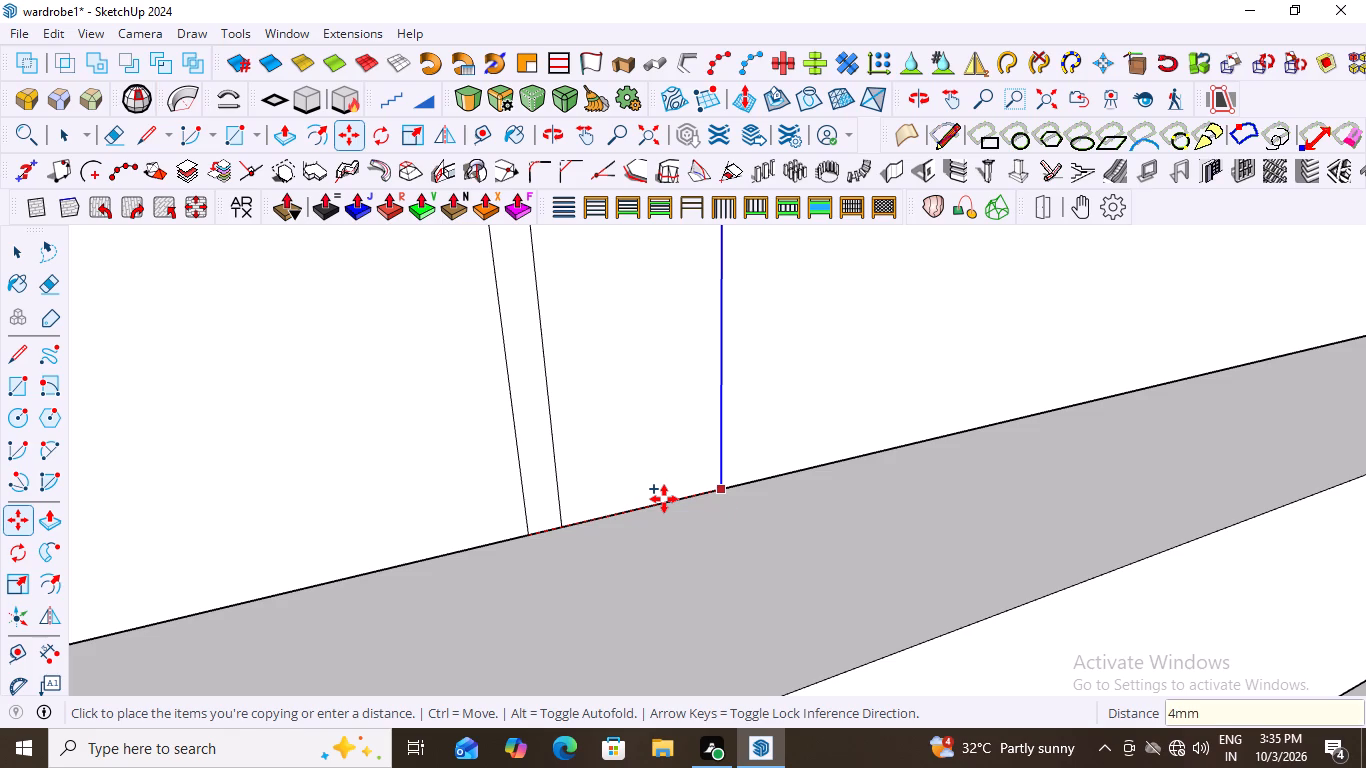
pyautogui.press('Return')
pyautogui.press('space')
# Delete the middle one of the three closely spaced vertical lines on the left-hand drawer block.
pyautogui.scroll(-15, 555, 483)
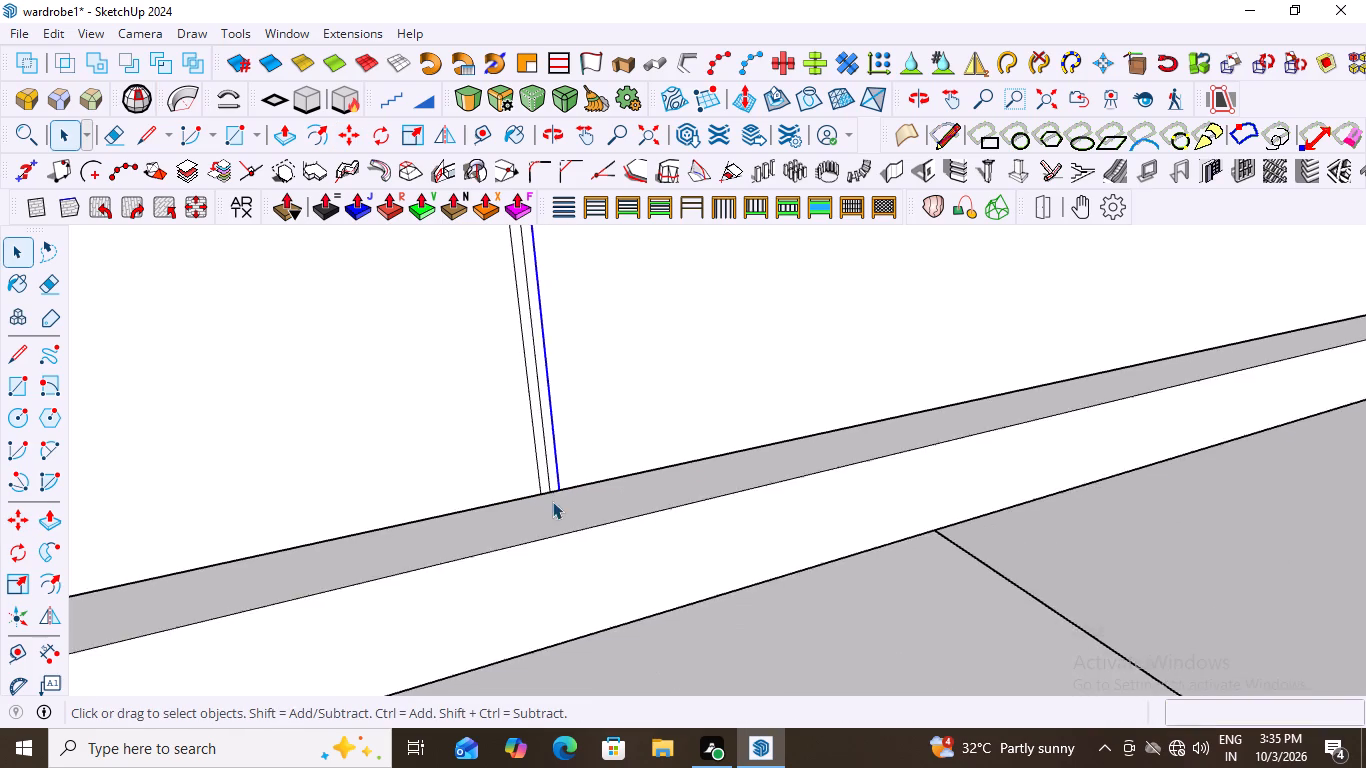
pyautogui.scroll(-12, 552, 501)
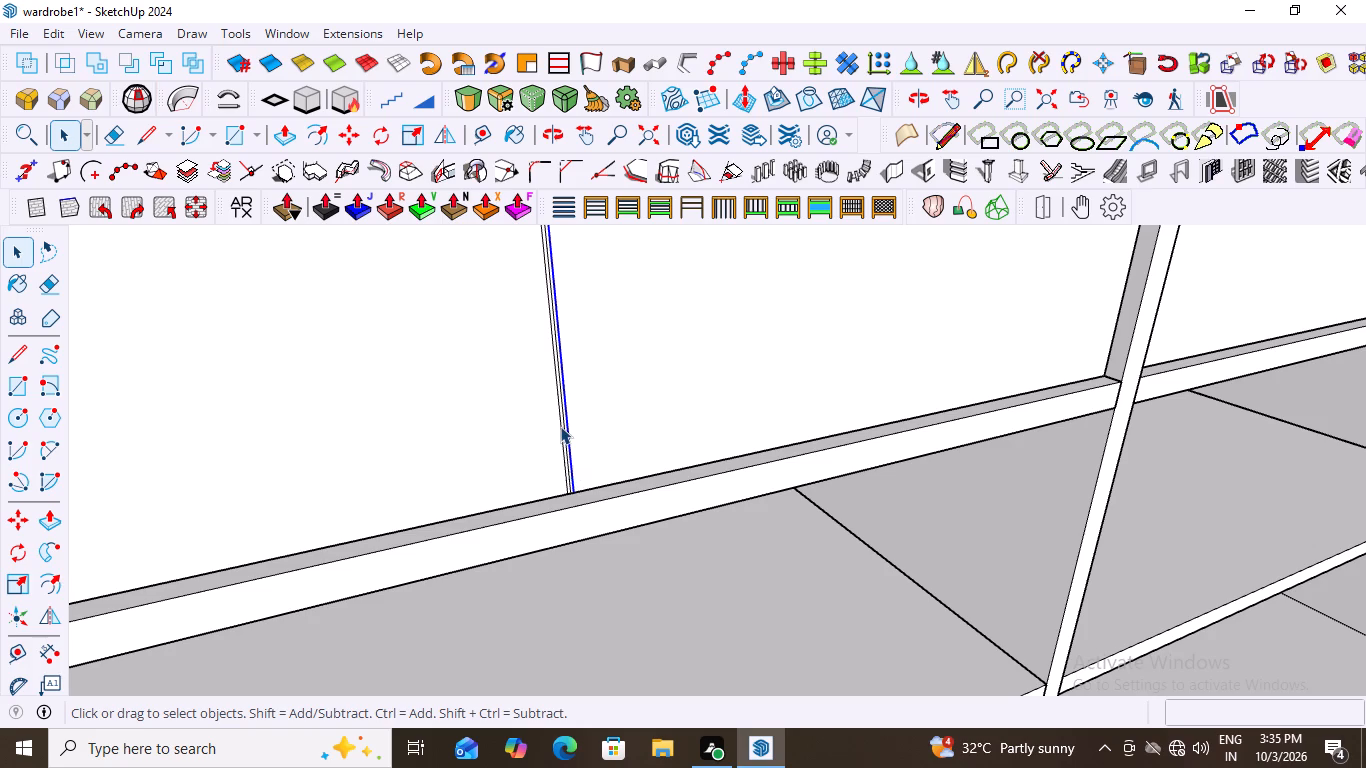
pyautogui.scroll(-2, 583, 518)
pyautogui.scroll(10, 526, 508)
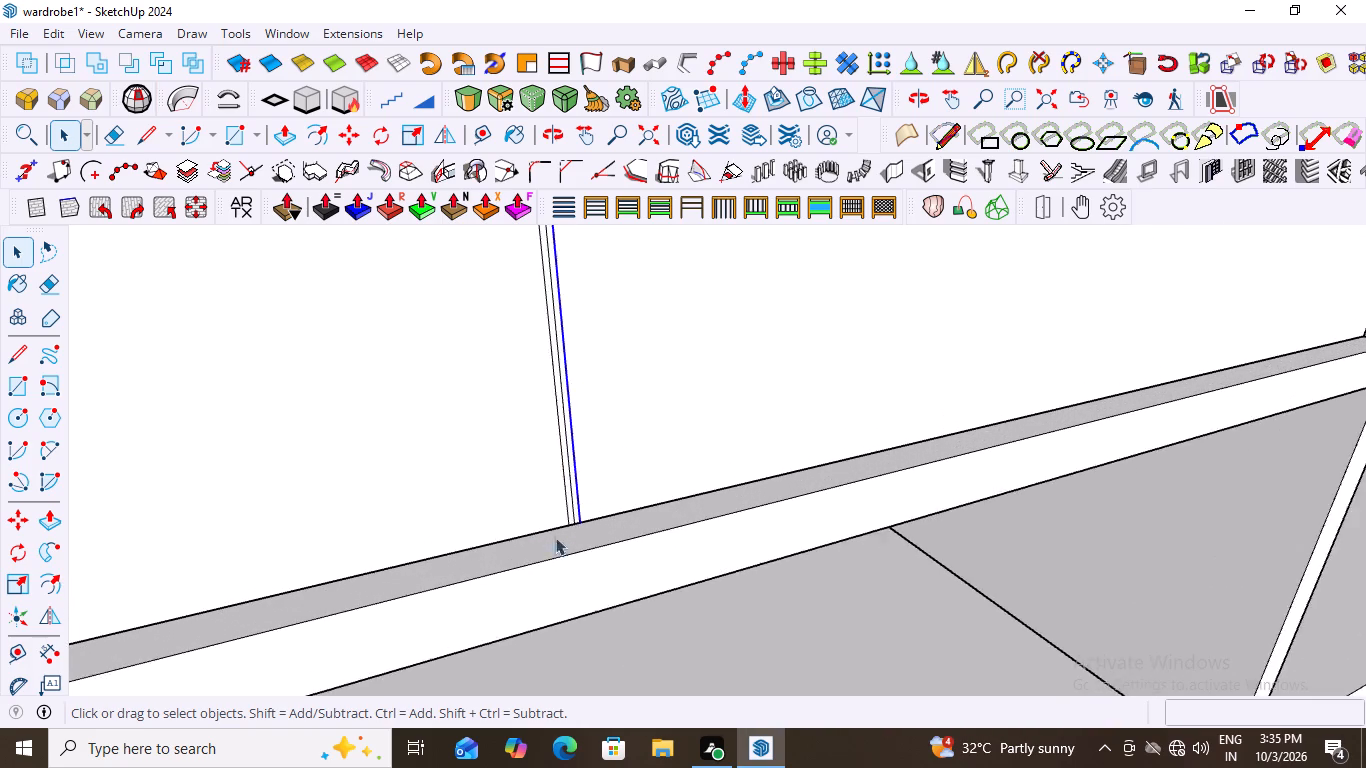
pyautogui.scroll(12, 555, 537)
pyautogui.click(625, 459)
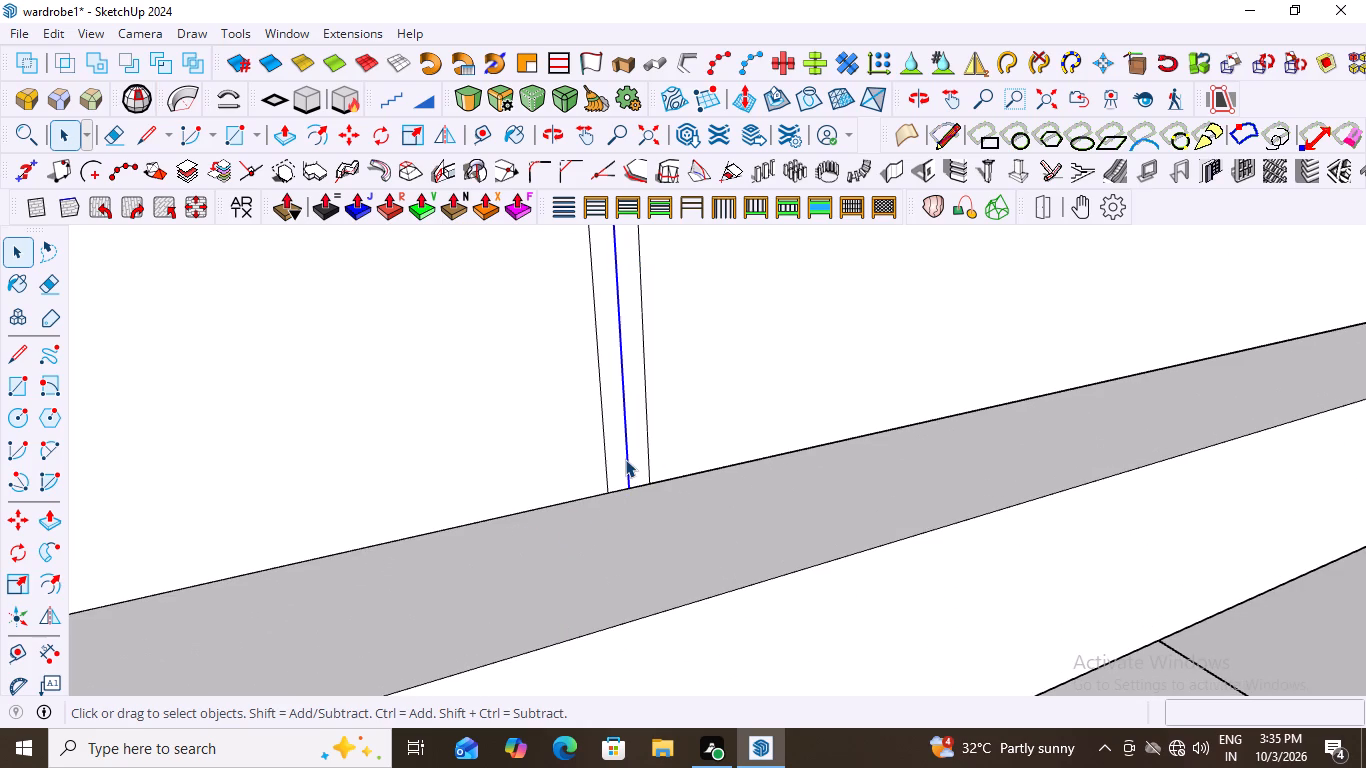
pyautogui.press('Delete')
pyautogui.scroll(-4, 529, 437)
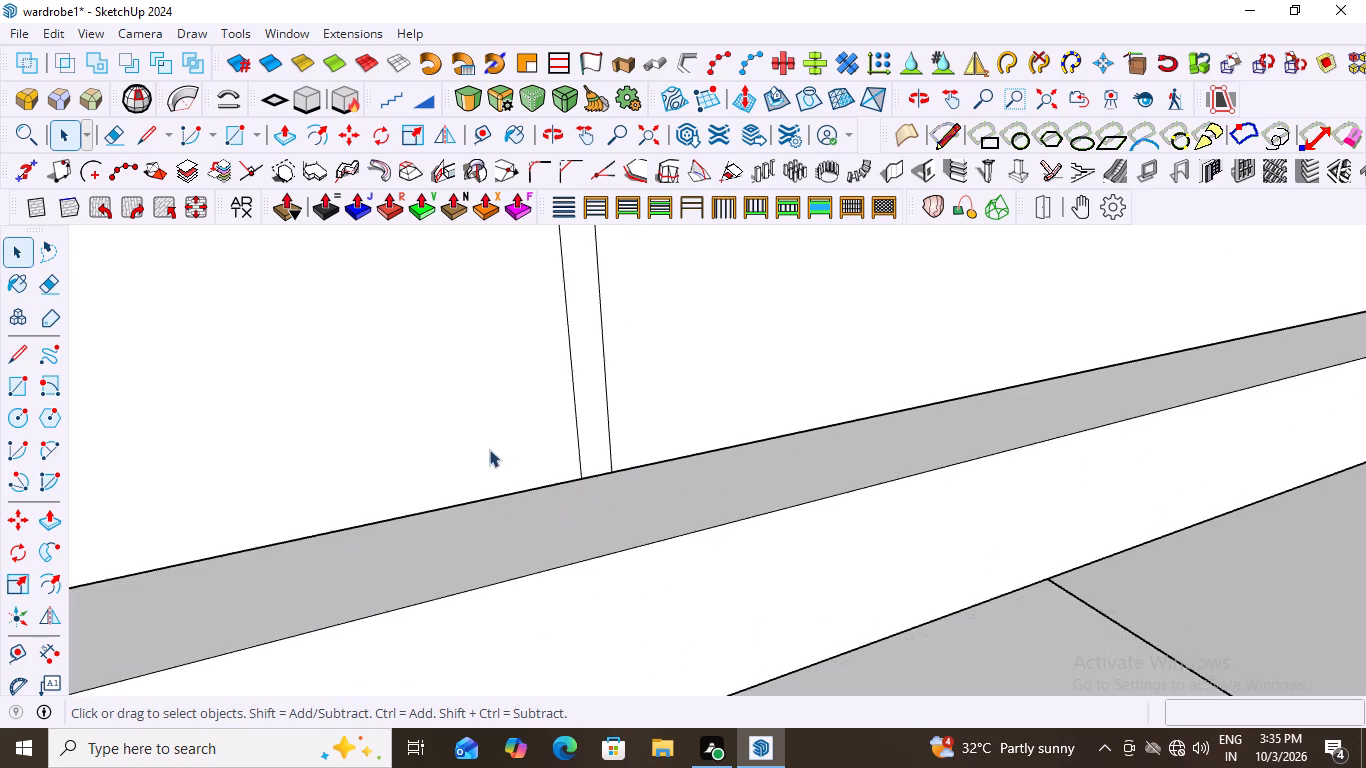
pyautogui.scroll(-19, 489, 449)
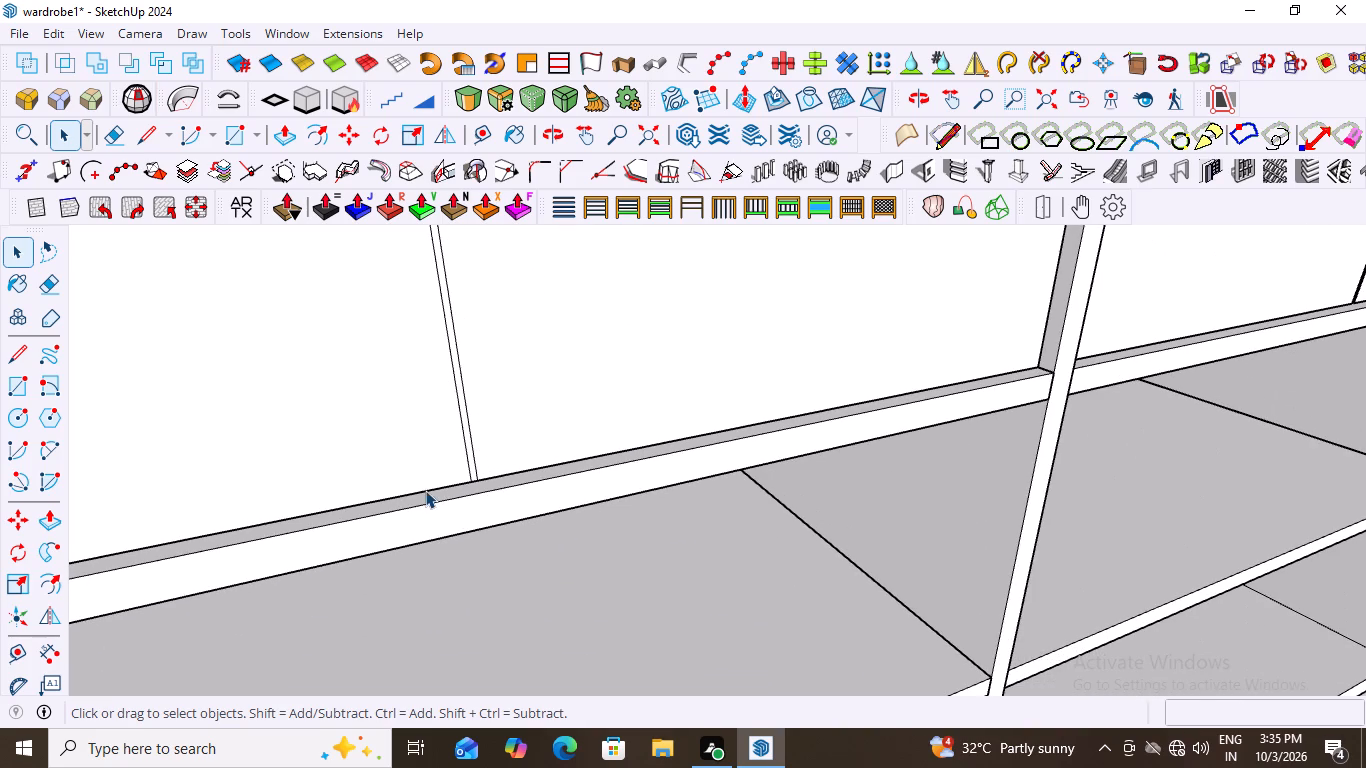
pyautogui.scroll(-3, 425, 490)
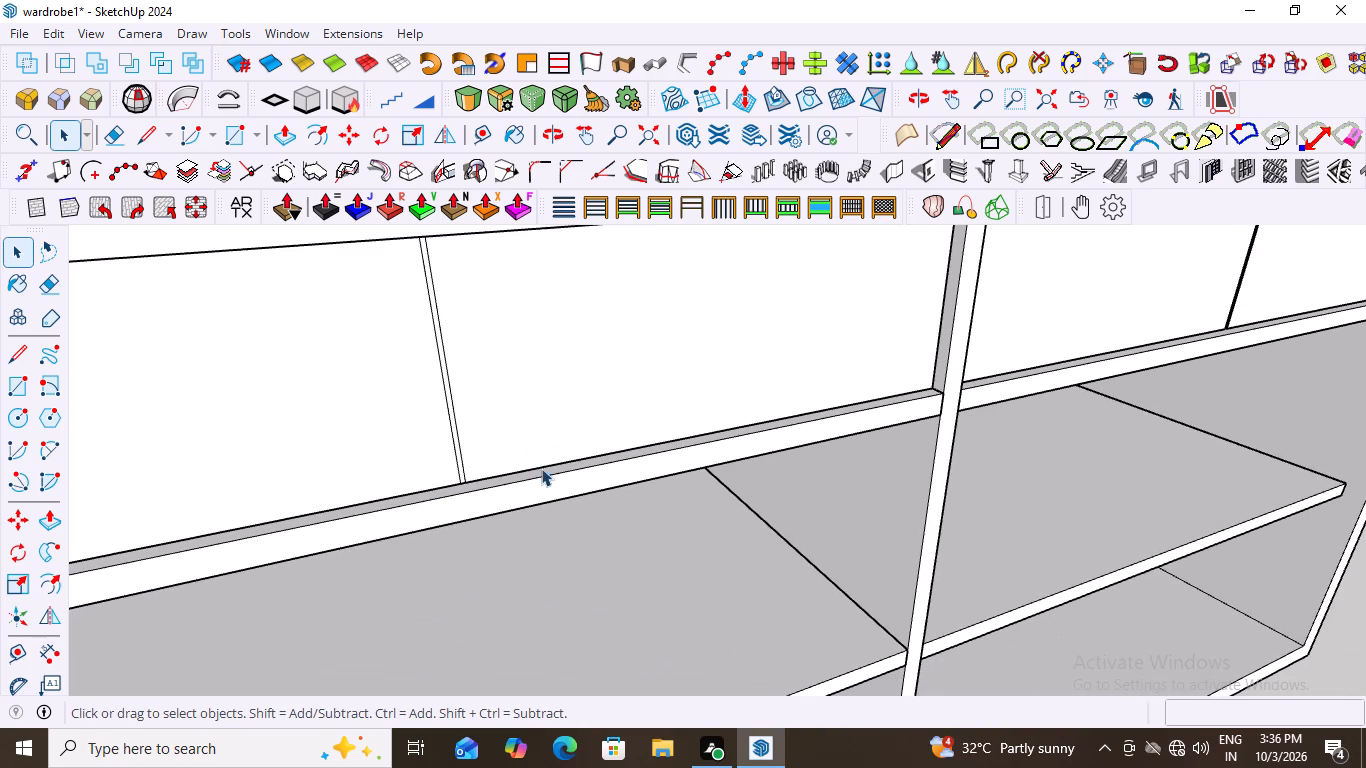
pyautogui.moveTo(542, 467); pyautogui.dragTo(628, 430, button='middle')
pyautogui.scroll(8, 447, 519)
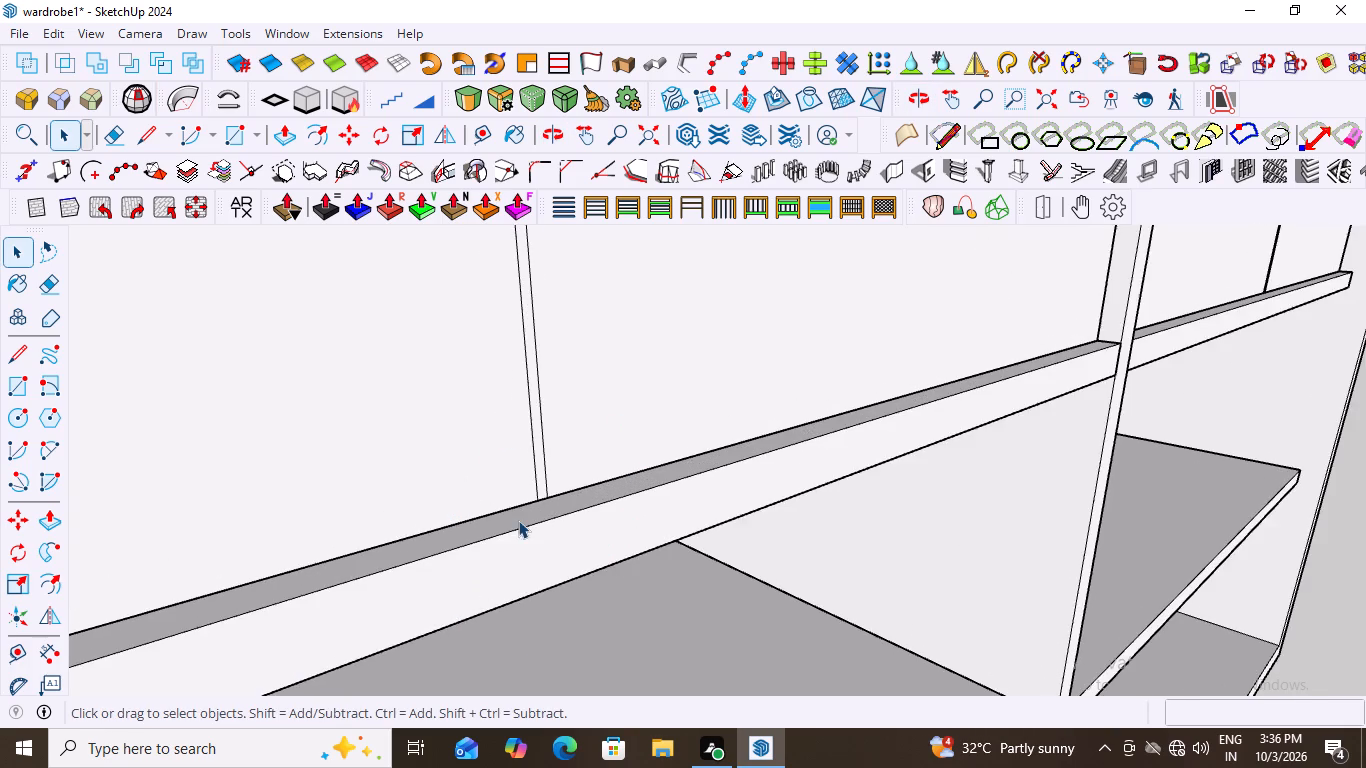
# Push the narrow strip between the left-hand drawer fronts back about 2' 7 1/2", to the dashed guide's intersection near the wardrobe's rear.
pyautogui.scroll(4, 518, 520)
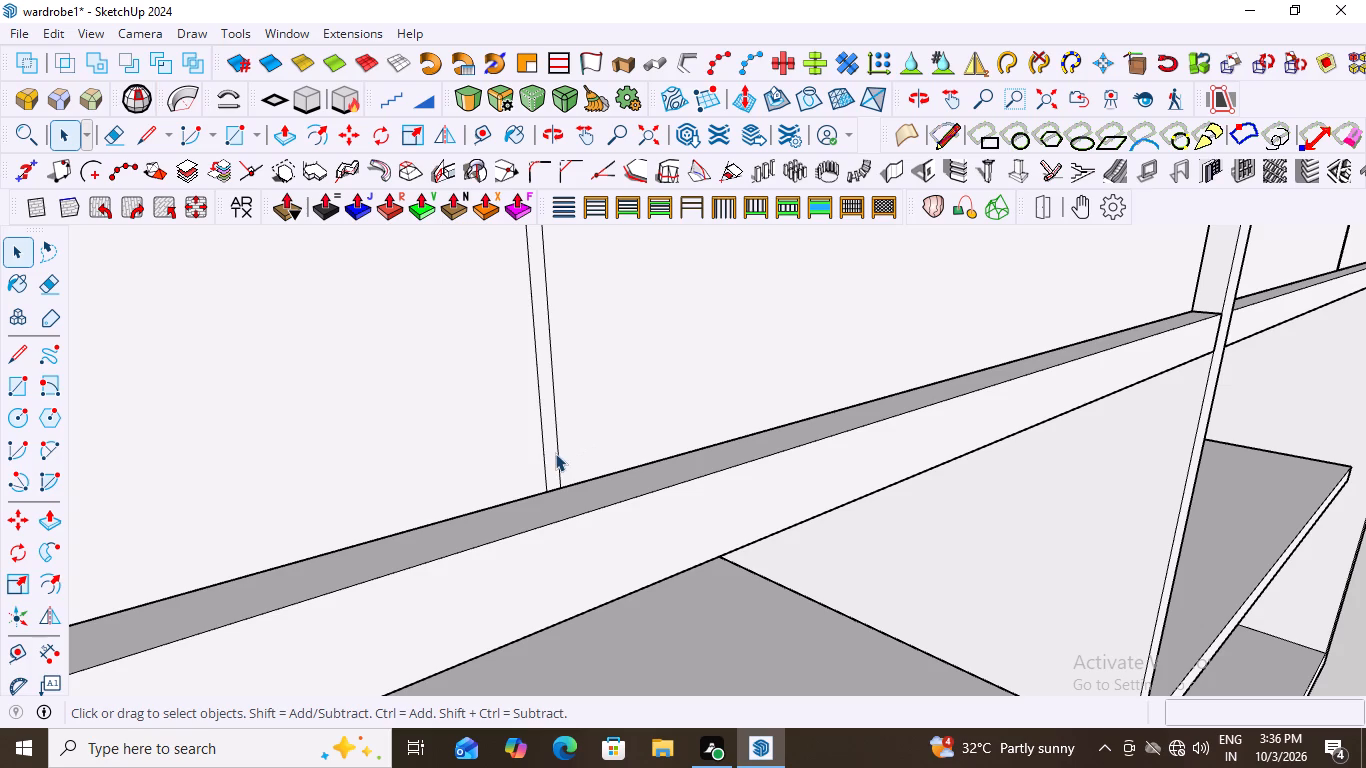
pyautogui.click(550, 454)
pyautogui.press('p')
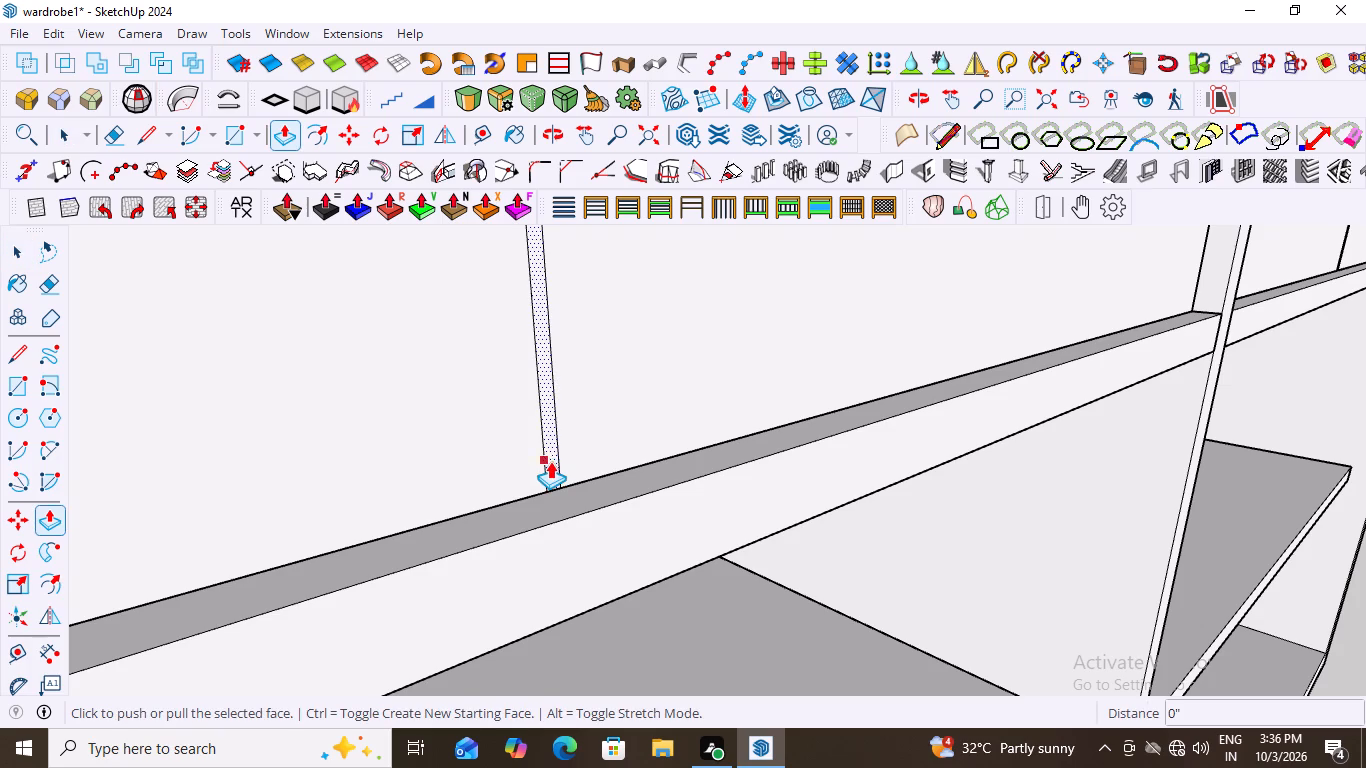
pyautogui.click(553, 461)
pyautogui.scroll(-13, 435, 418)
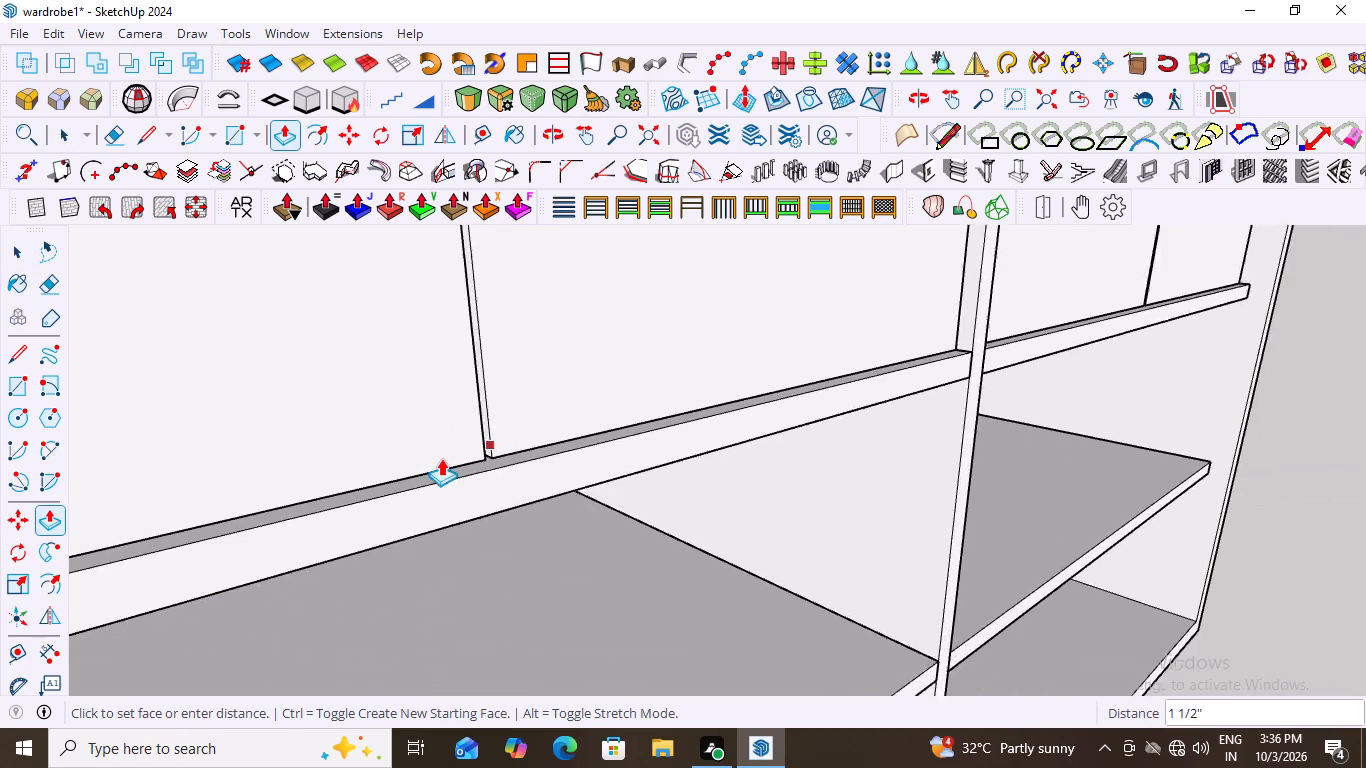
pyautogui.scroll(-17, 441, 458)
pyautogui.moveTo(453, 442); pyautogui.dragTo(434, 583, button='middle')
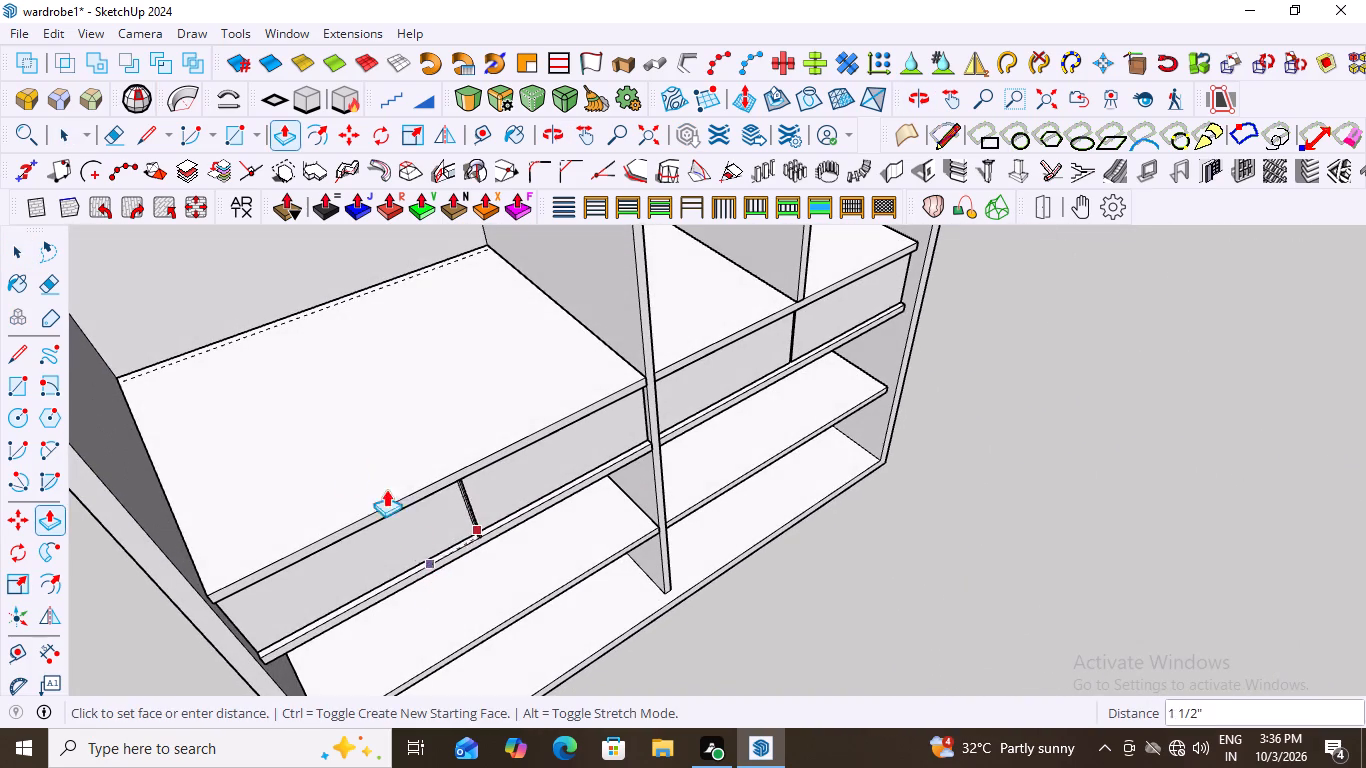
pyautogui.scroll(20, 124, 374)
pyautogui.scroll(2, 124, 374)
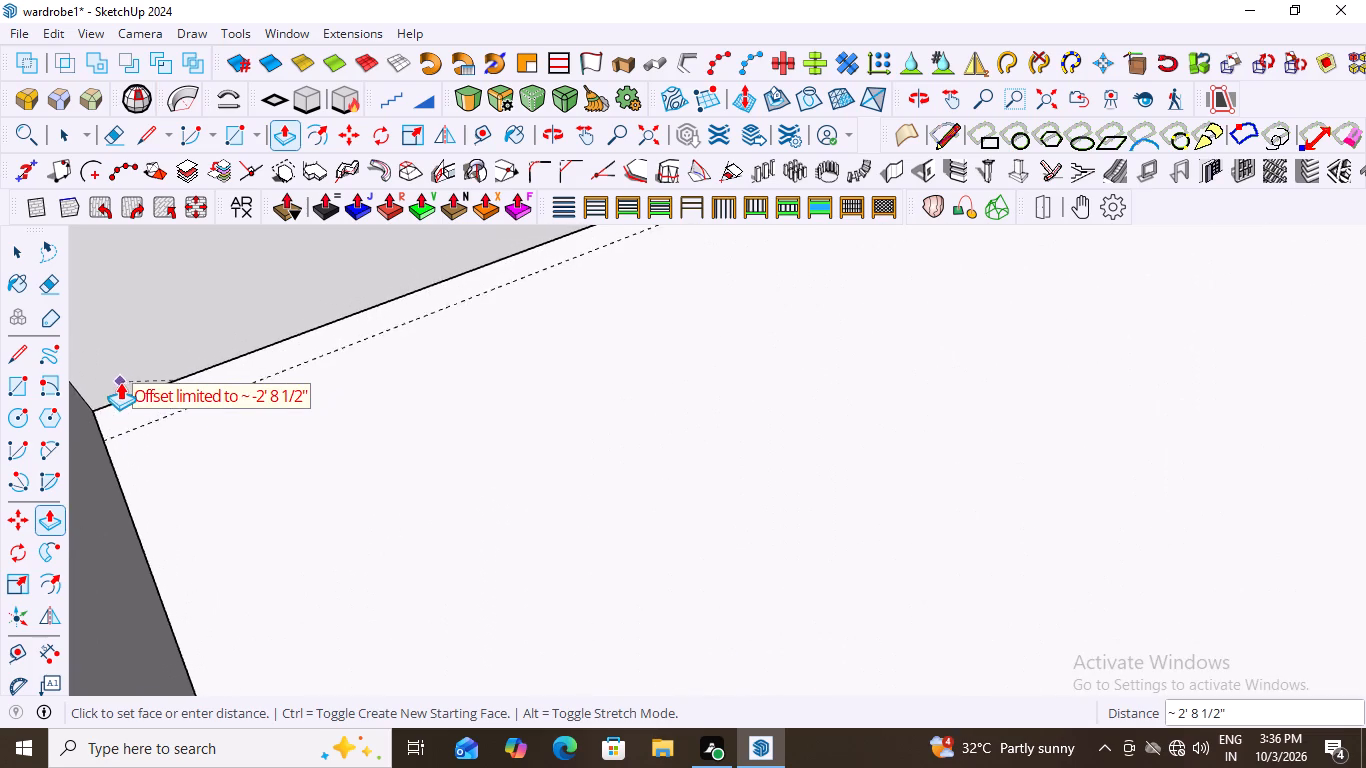
pyautogui.scroll(2, 120, 382)
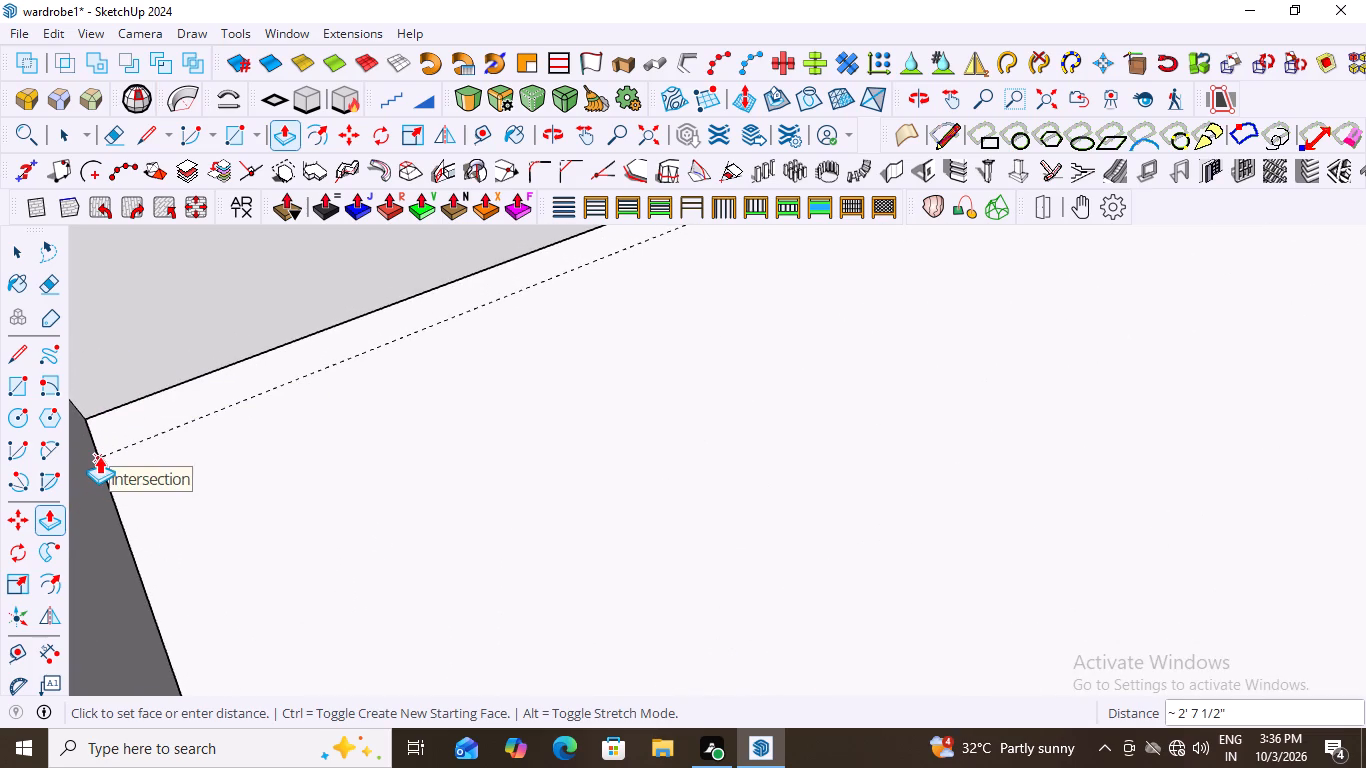
pyautogui.click(99, 456)
pyautogui.scroll(-20, 589, 386)
pyautogui.scroll(-10, 589, 386)
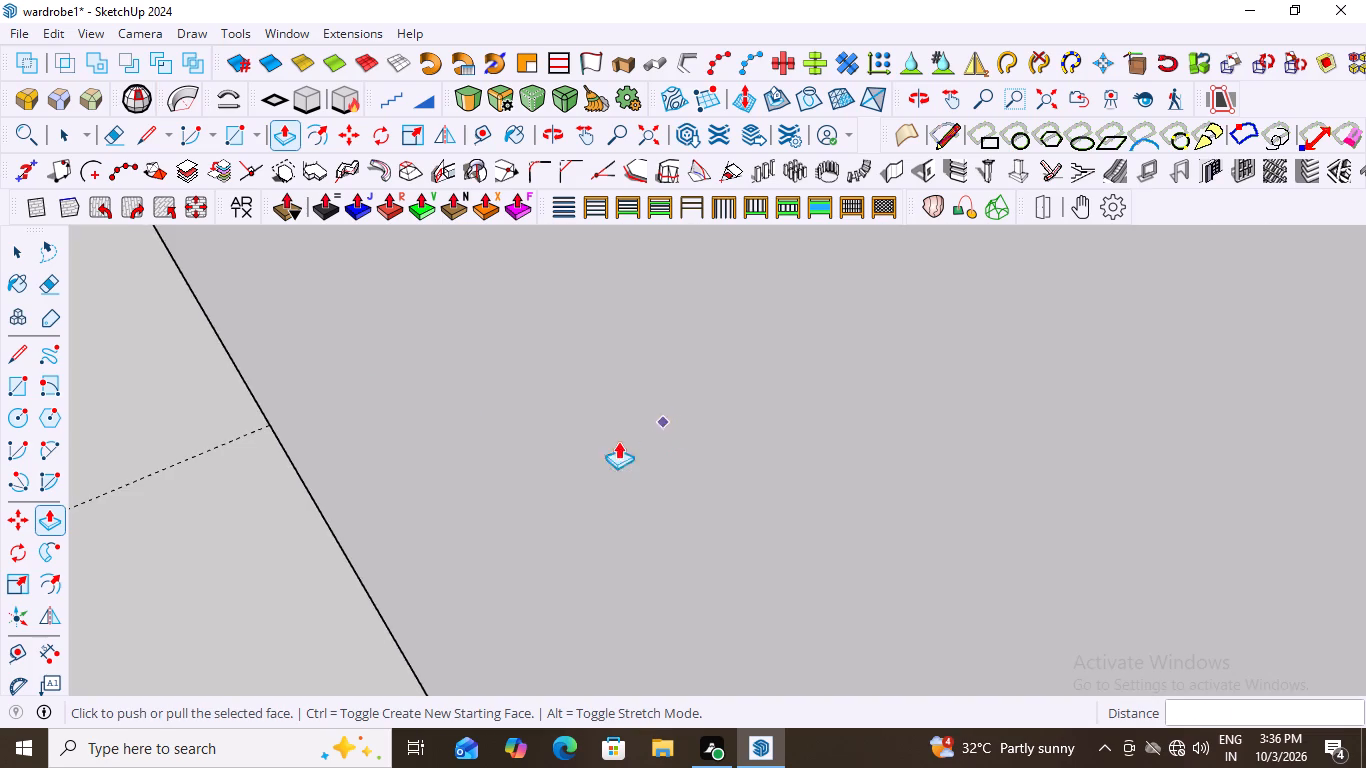
pyautogui.scroll(-20, 618, 441)
pyautogui.scroll(-4, 618, 441)
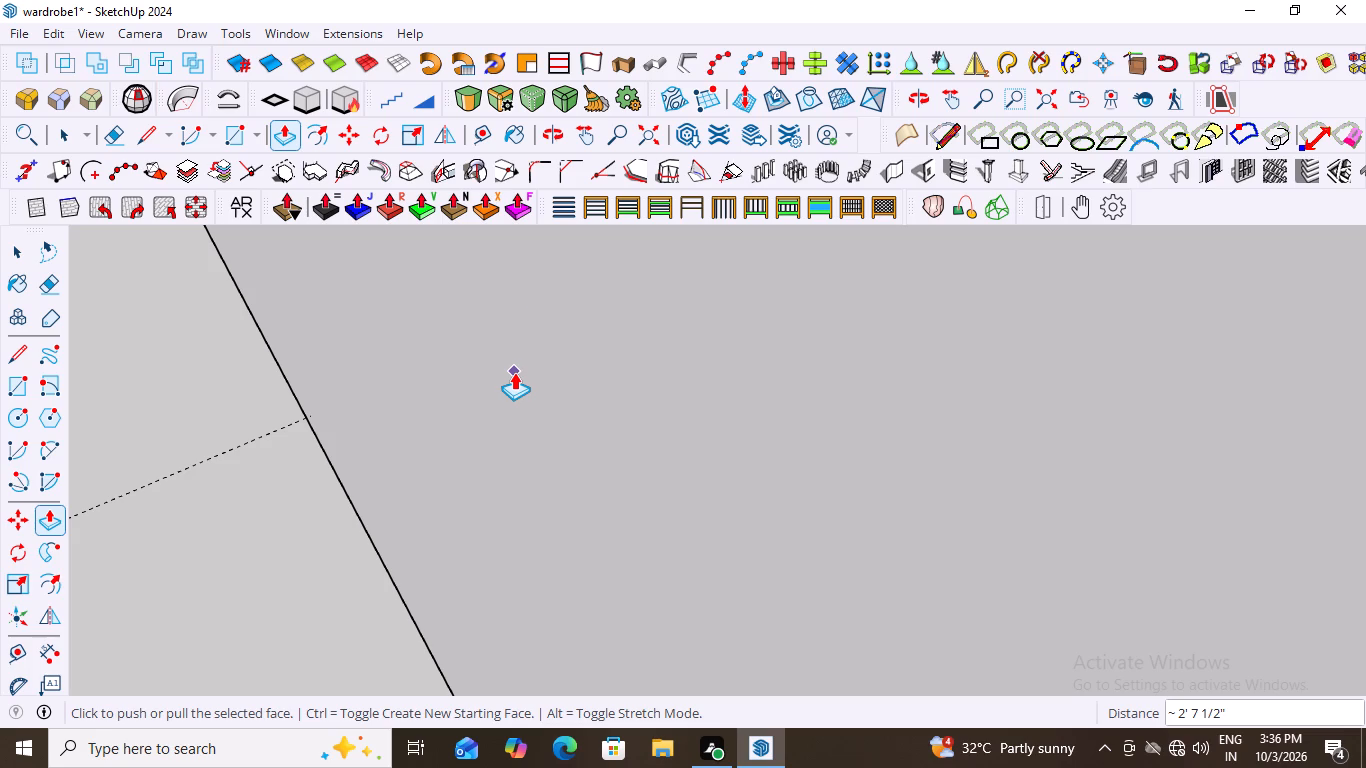
pyautogui.scroll(-20, 551, 286)
pyautogui.scroll(-15, 551, 286)
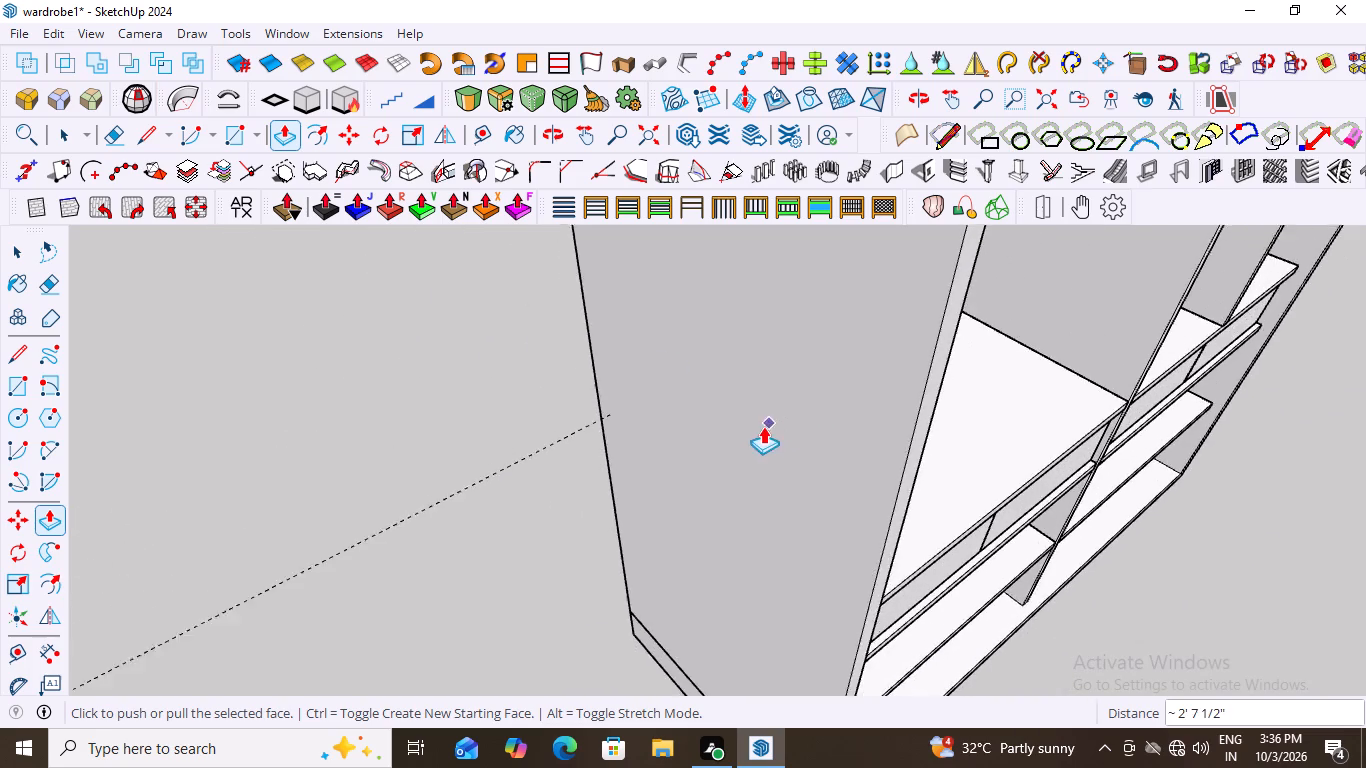
pyautogui.scroll(-13, 763, 426)
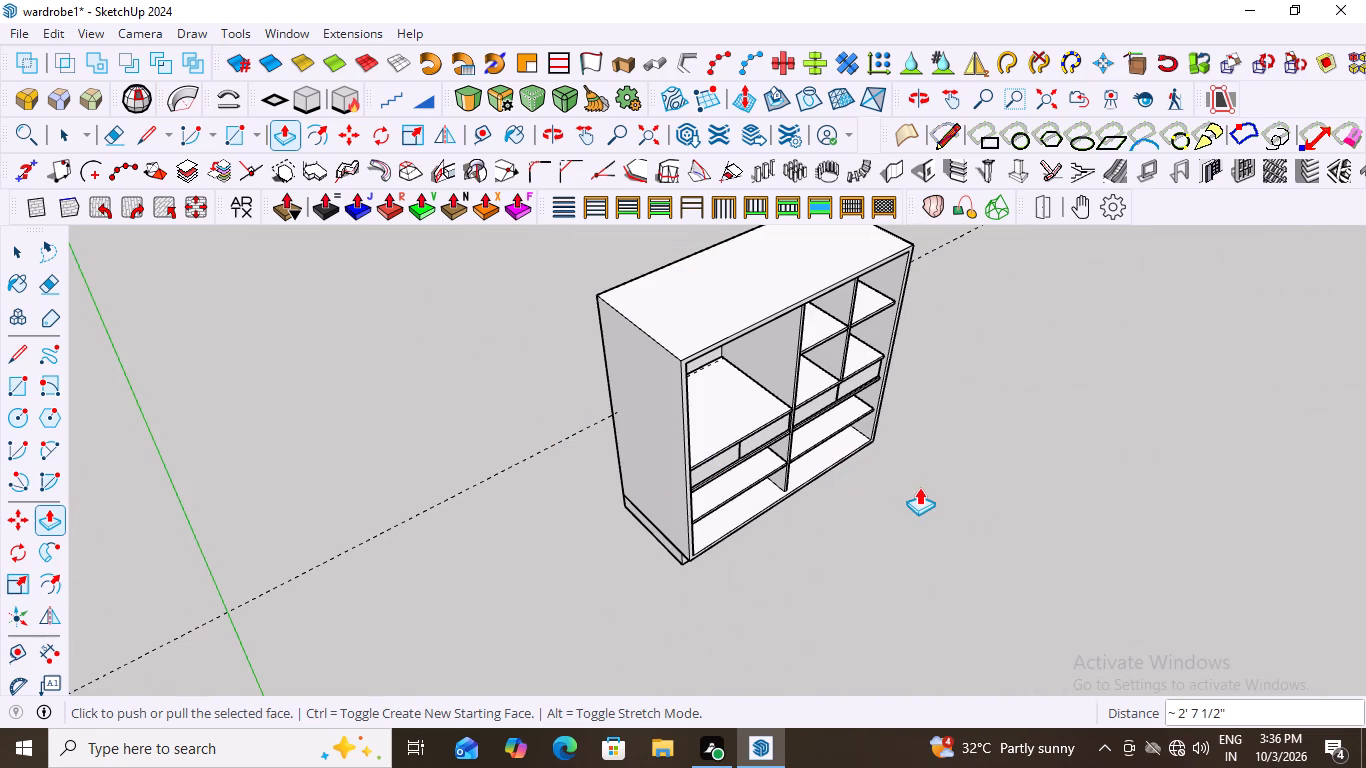
pyautogui.moveTo(794, 453); pyautogui.dragTo(776, 445, button='middle')
pyautogui.moveTo(776, 445); pyautogui.dragTo(757, 437, button='middle')
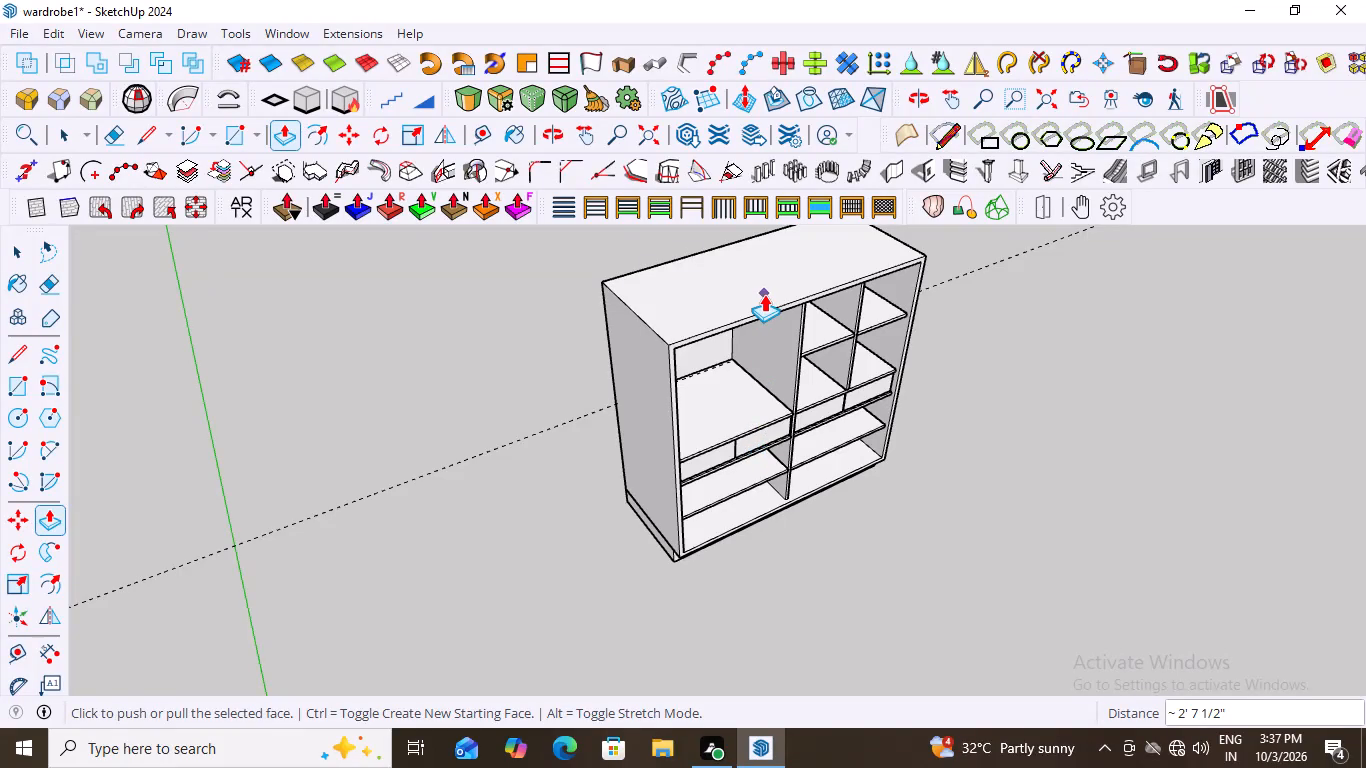
pyautogui.scroll(3, 830, 446)
pyautogui.scroll(4, 740, 453)
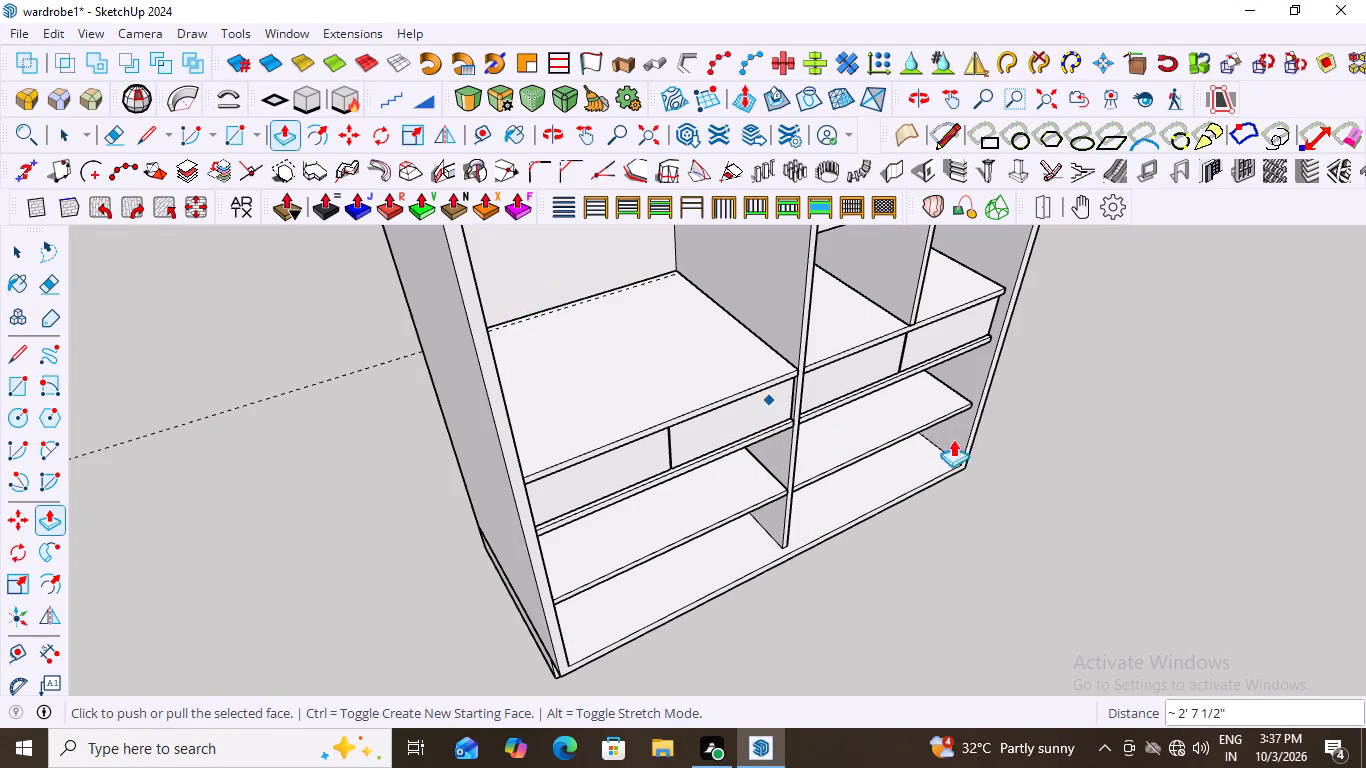
pyautogui.scroll(-7, 1032, 451)
pyautogui.press('space')
pyautogui.click(1135, 504)
# Examine the central gap in the left-hand drawer pair up close and both drawer pairs across the whole wardrobe.
pyautogui.moveTo(826, 436); pyautogui.dragTo(683, 307, button='middle')
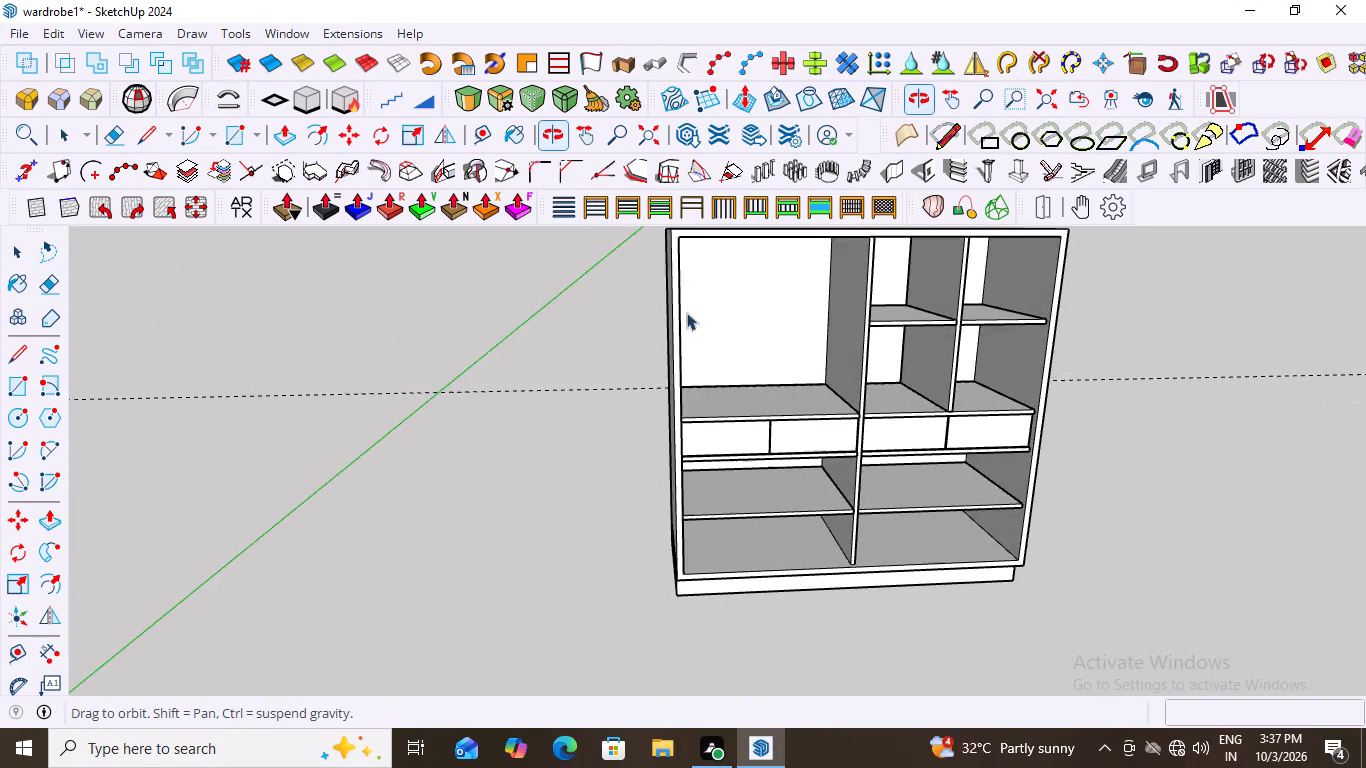
pyautogui.scroll(20, 752, 446)
pyautogui.scroll(2, 752, 446)
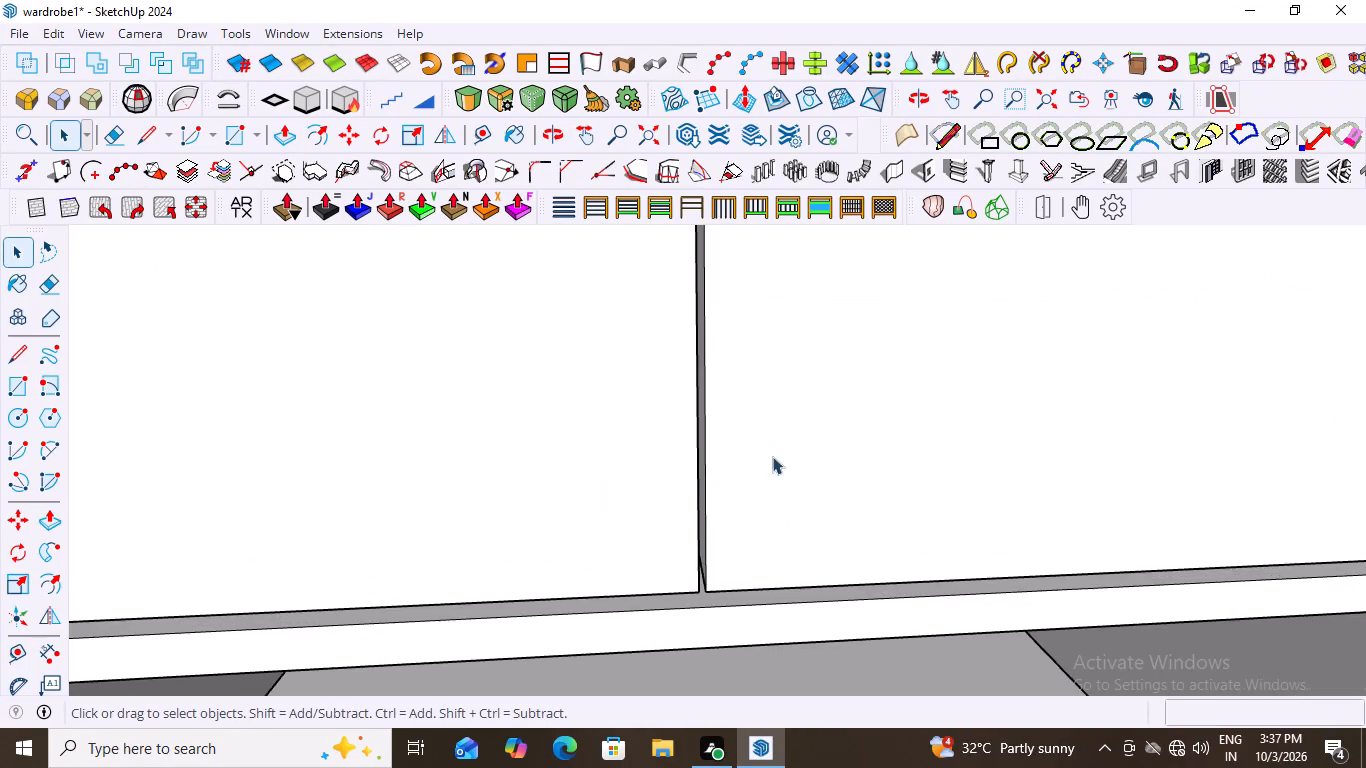
pyautogui.moveTo(763, 461); pyautogui.dragTo(746, 455, button='middle')
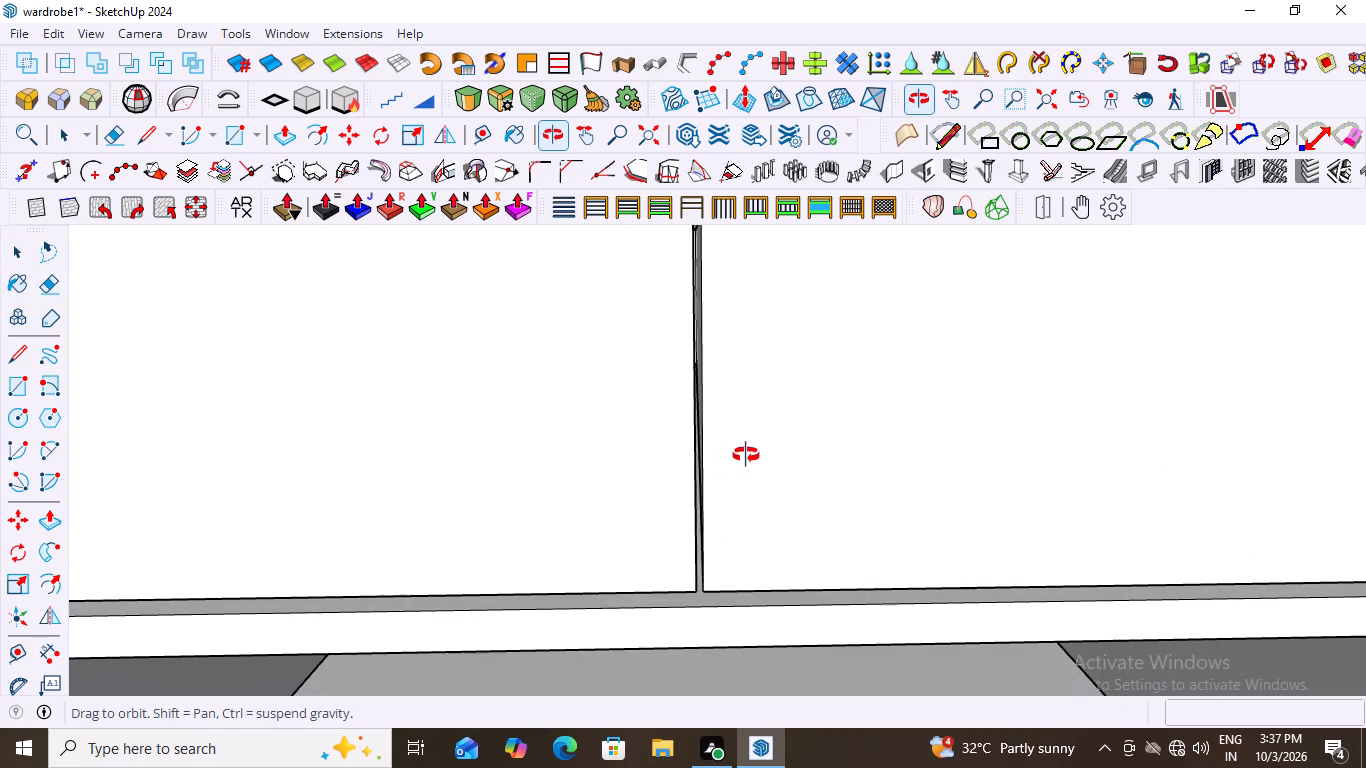
pyautogui.moveTo(746, 455); pyautogui.dragTo(747, 452, button='middle')
pyautogui.scroll(-7, 594, 450)
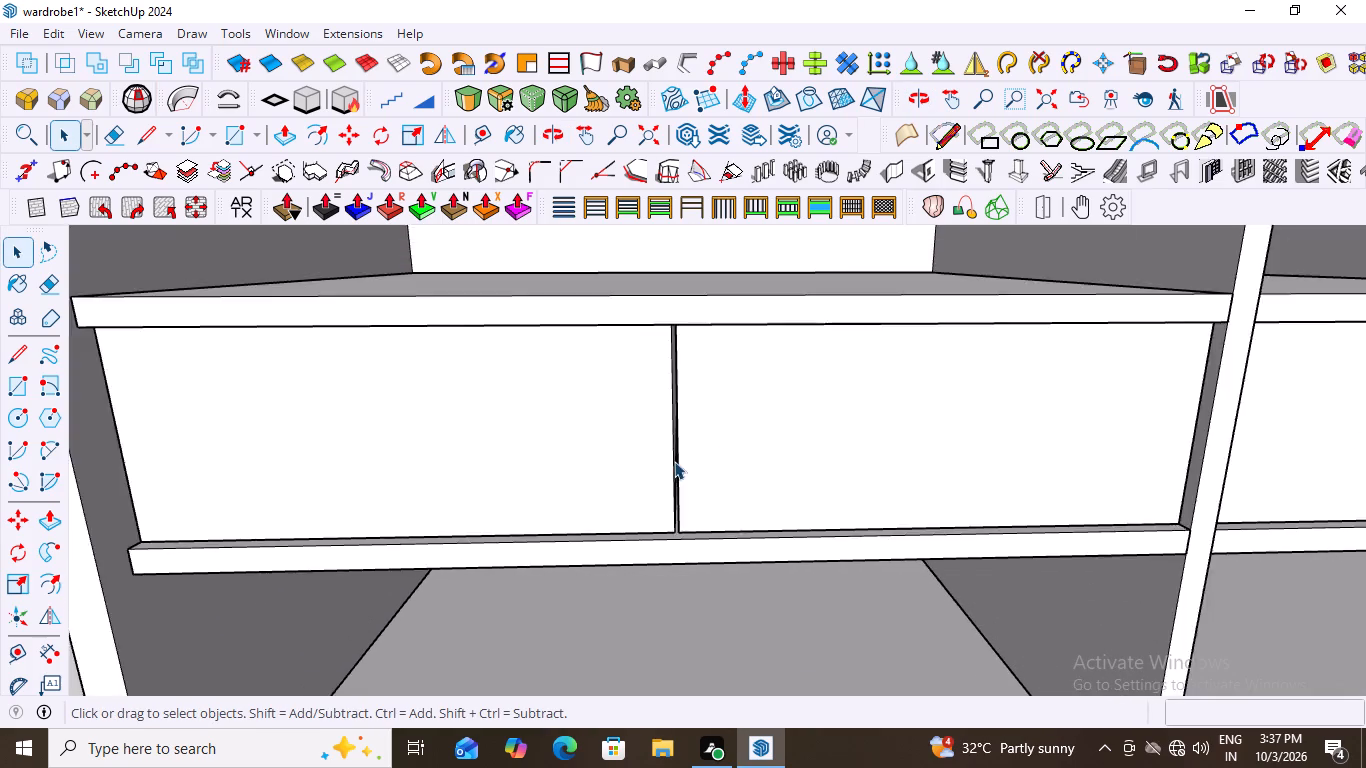
pyautogui.scroll(-6, 674, 461)
pyautogui.middleClick(606, 490)
pyautogui.scroll(-4, 818, 486)
pyautogui.moveTo(837, 498); pyautogui.dragTo(630, 486, button='middle')
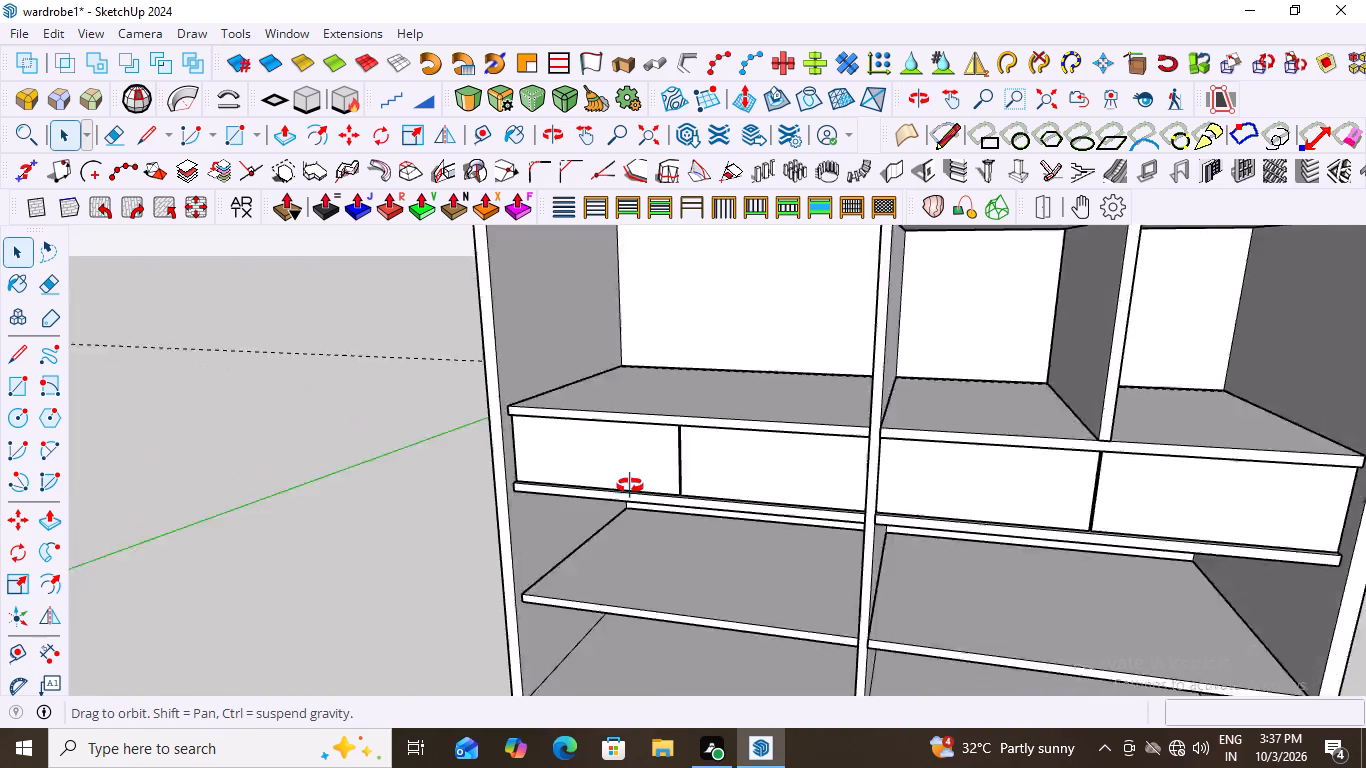
pyautogui.moveTo(630, 486); pyautogui.dragTo(813, 536, button='middle')
pyautogui.scroll(-14, 806, 513)
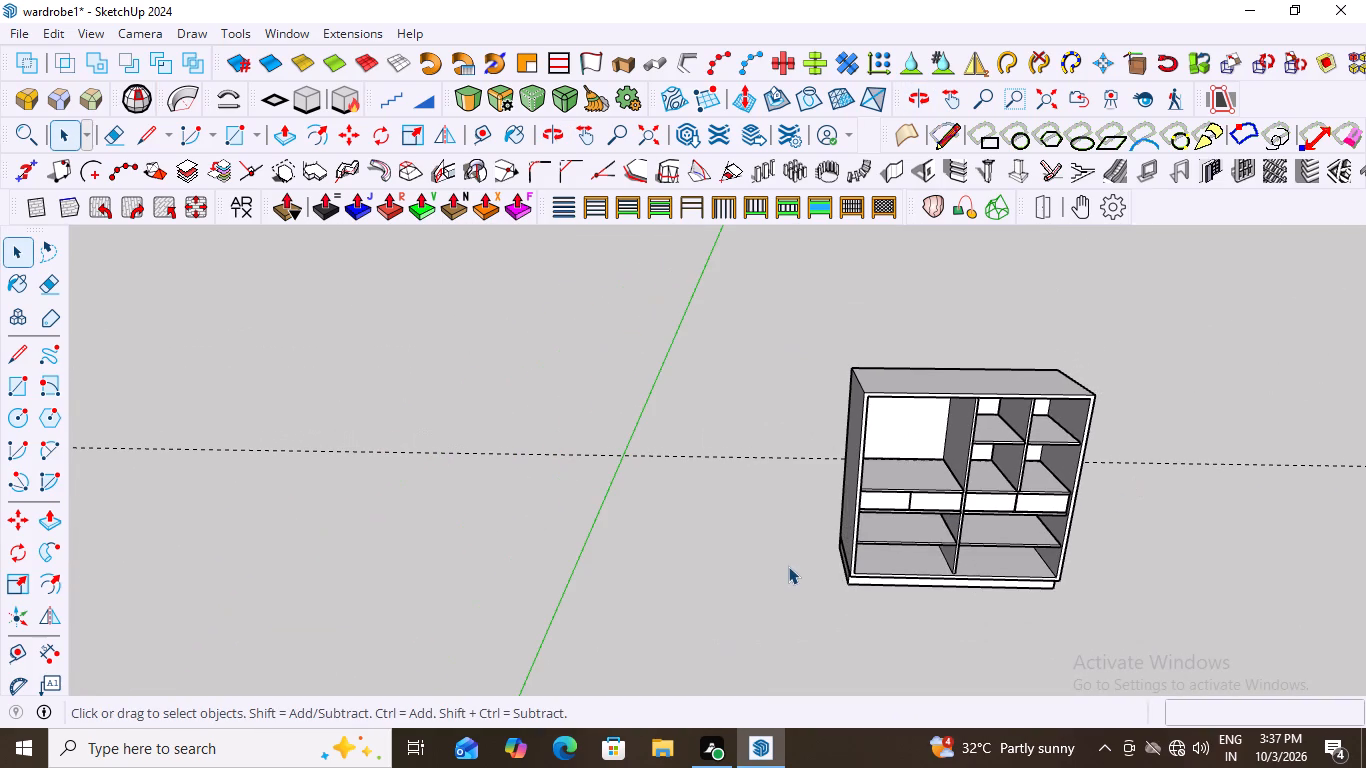
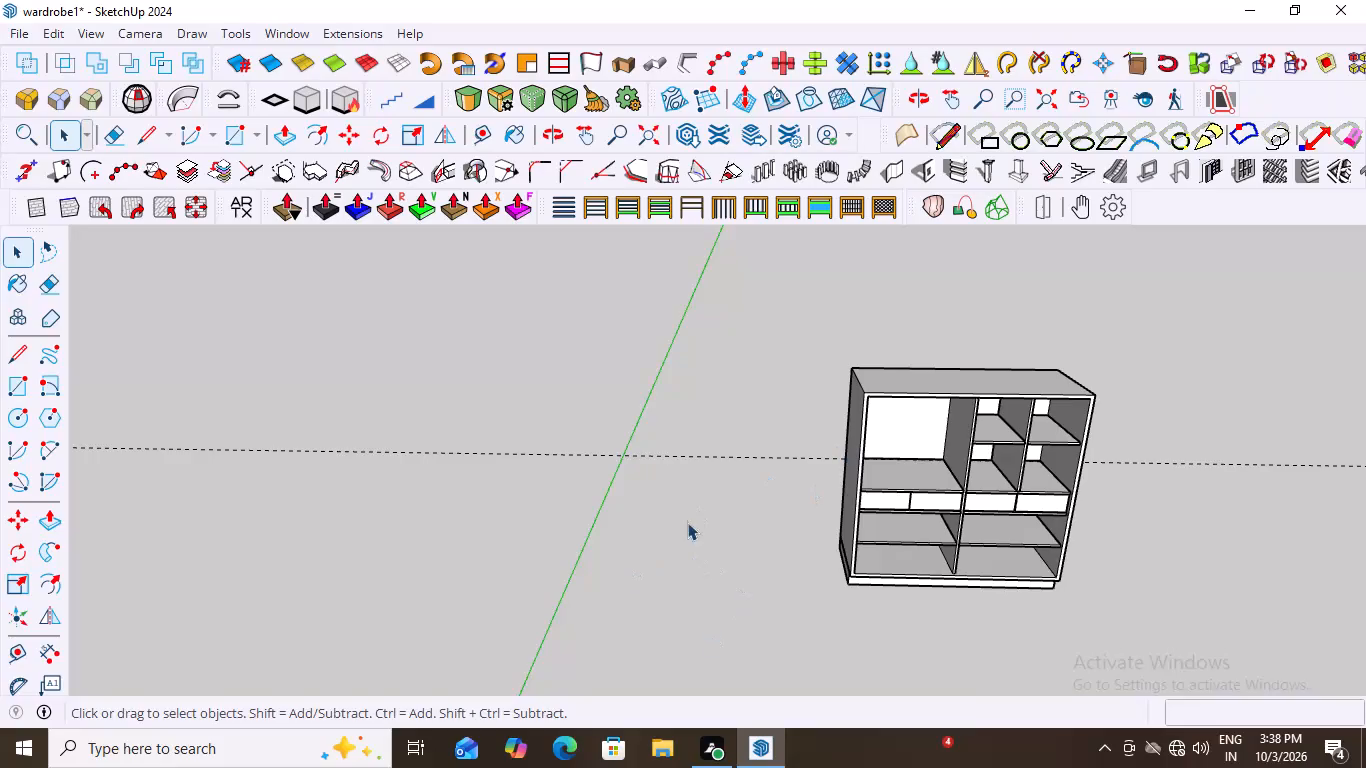
# Delete the standing woman scale figure near the origin.
pyautogui.scroll(-4, 877, 511)
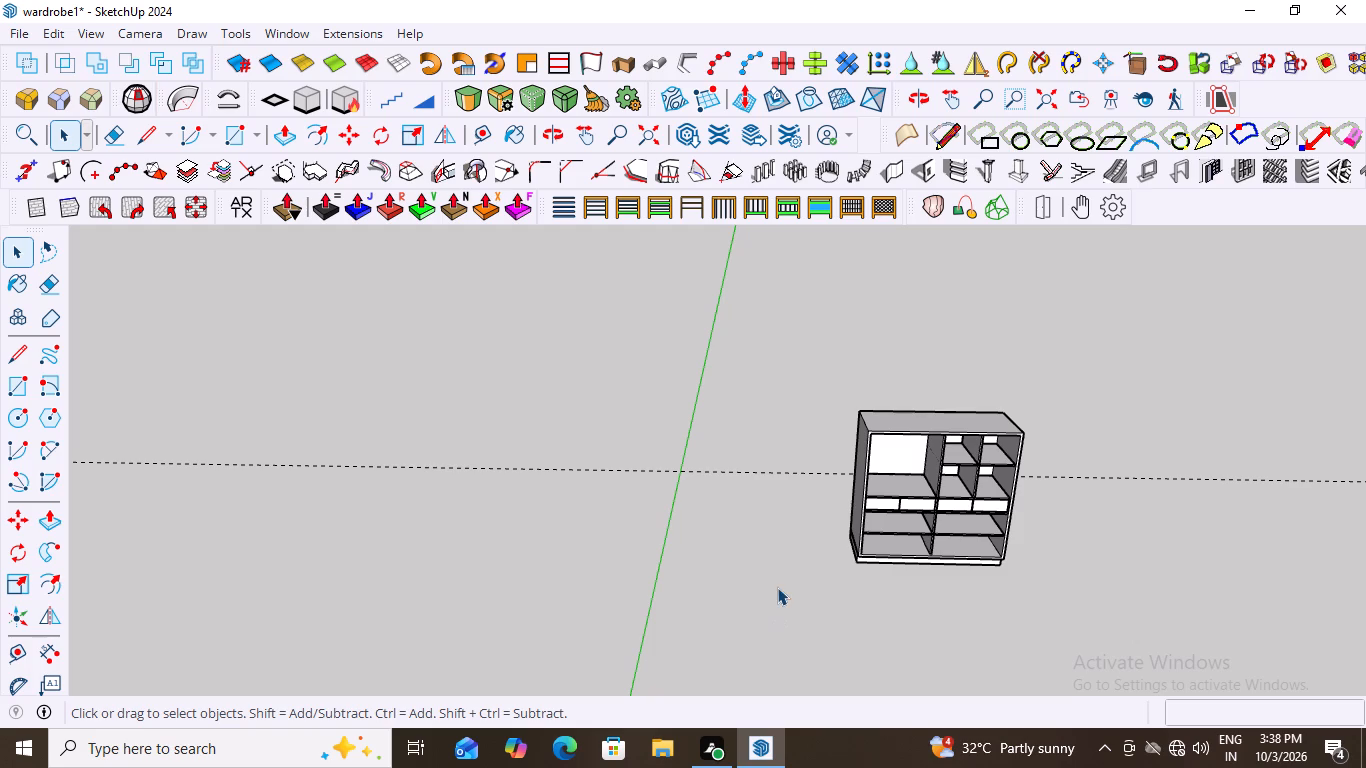
pyautogui.scroll(-12, 652, 507)
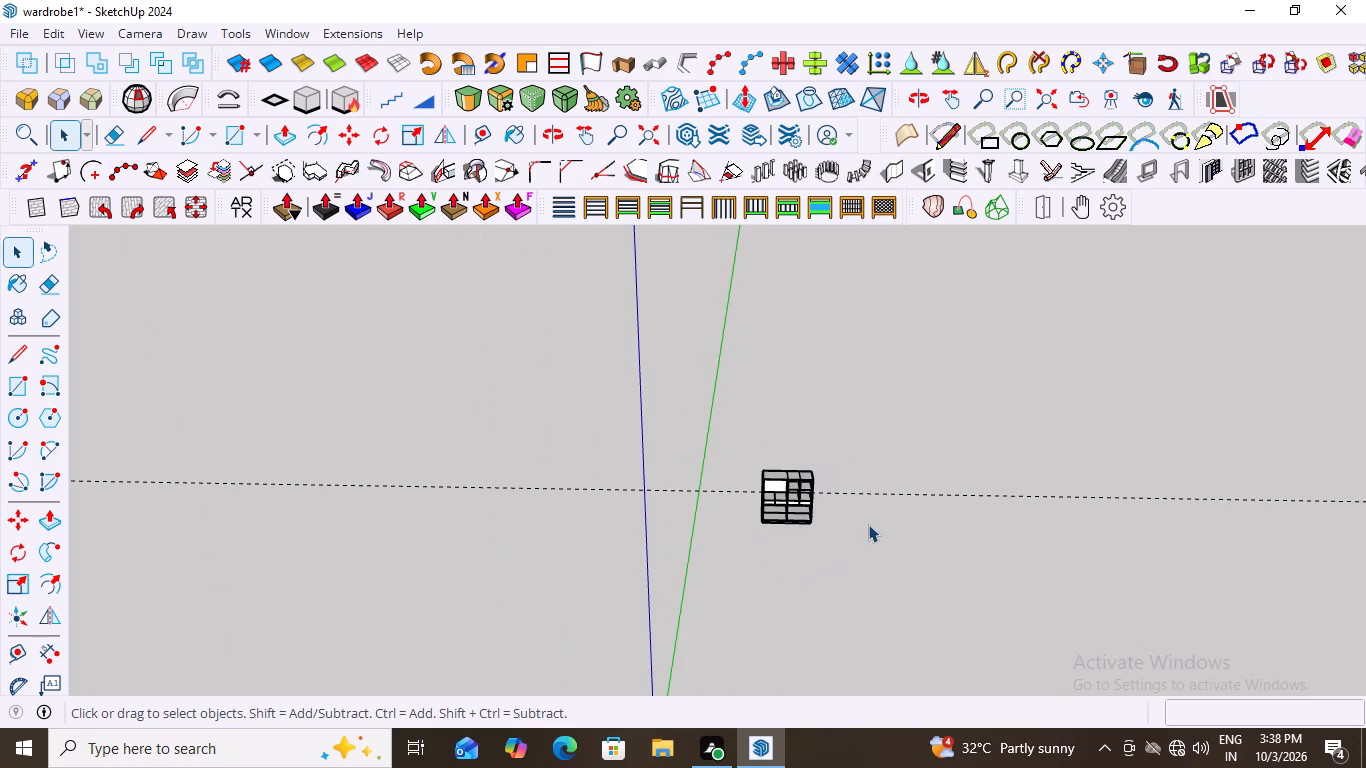
pyautogui.moveTo(732, 536); pyautogui.dragTo(678, 429, button='middle')
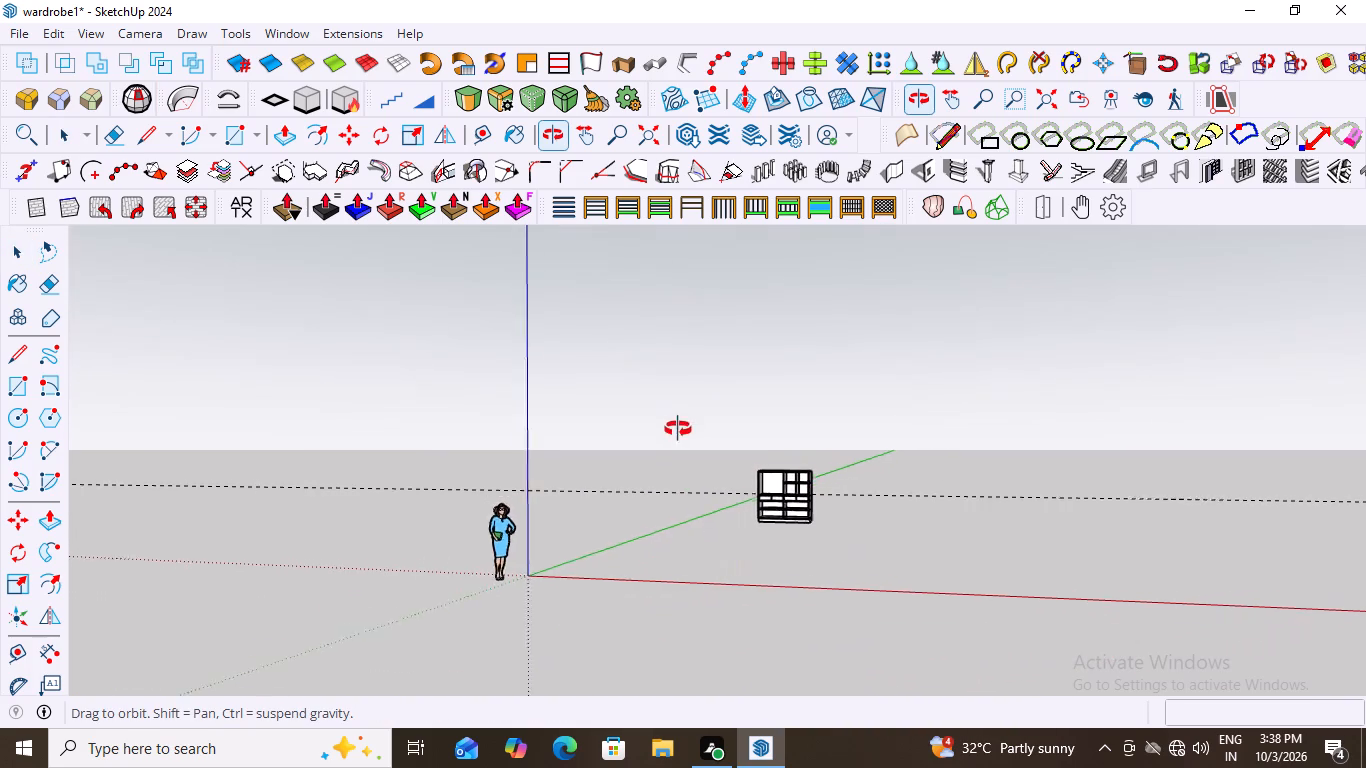
pyautogui.moveTo(678, 429); pyautogui.dragTo(691, 465, button='middle')
pyautogui.scroll(4, 798, 525)
pyautogui.moveTo(793, 544); pyautogui.dragTo(834, 524, button='middle')
pyautogui.scroll(-6, 835, 530)
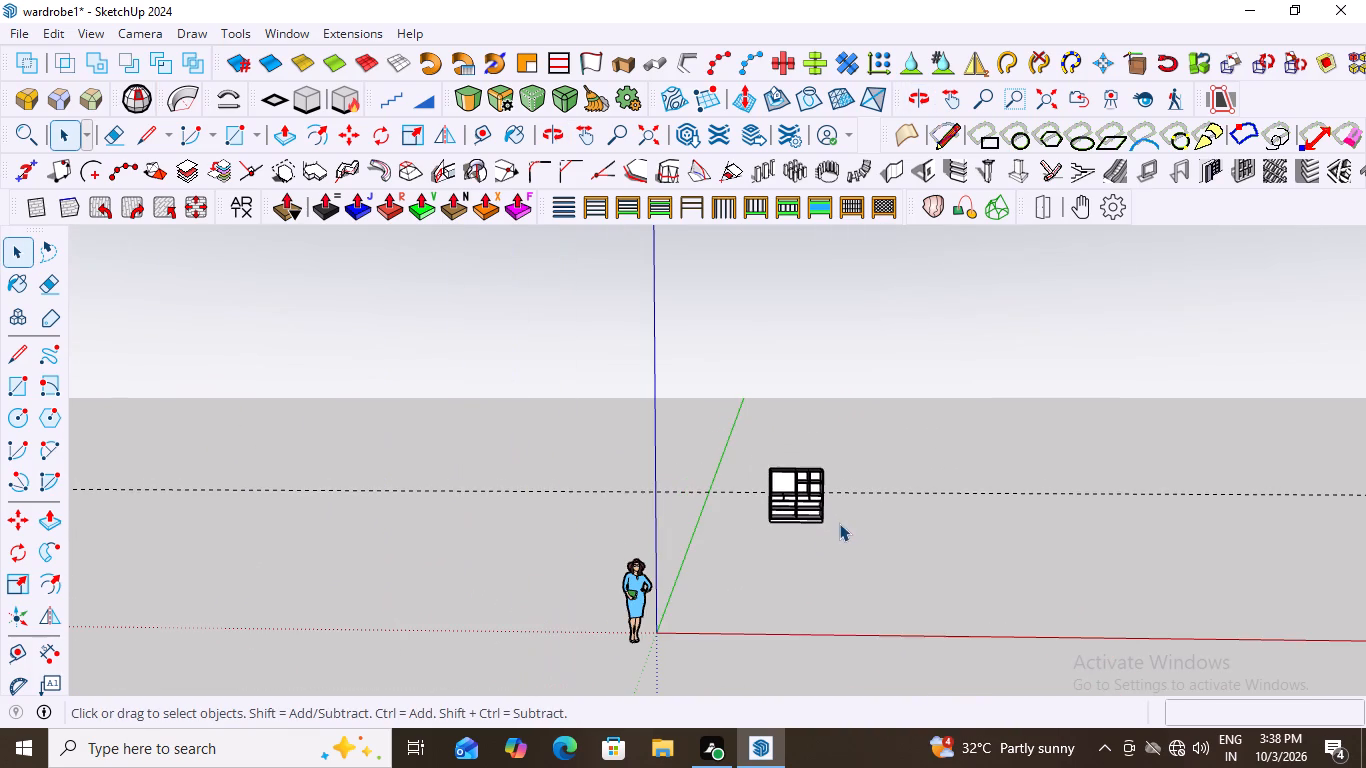
pyautogui.scroll(3, 503, 733)
pyautogui.scroll(7, 647, 639)
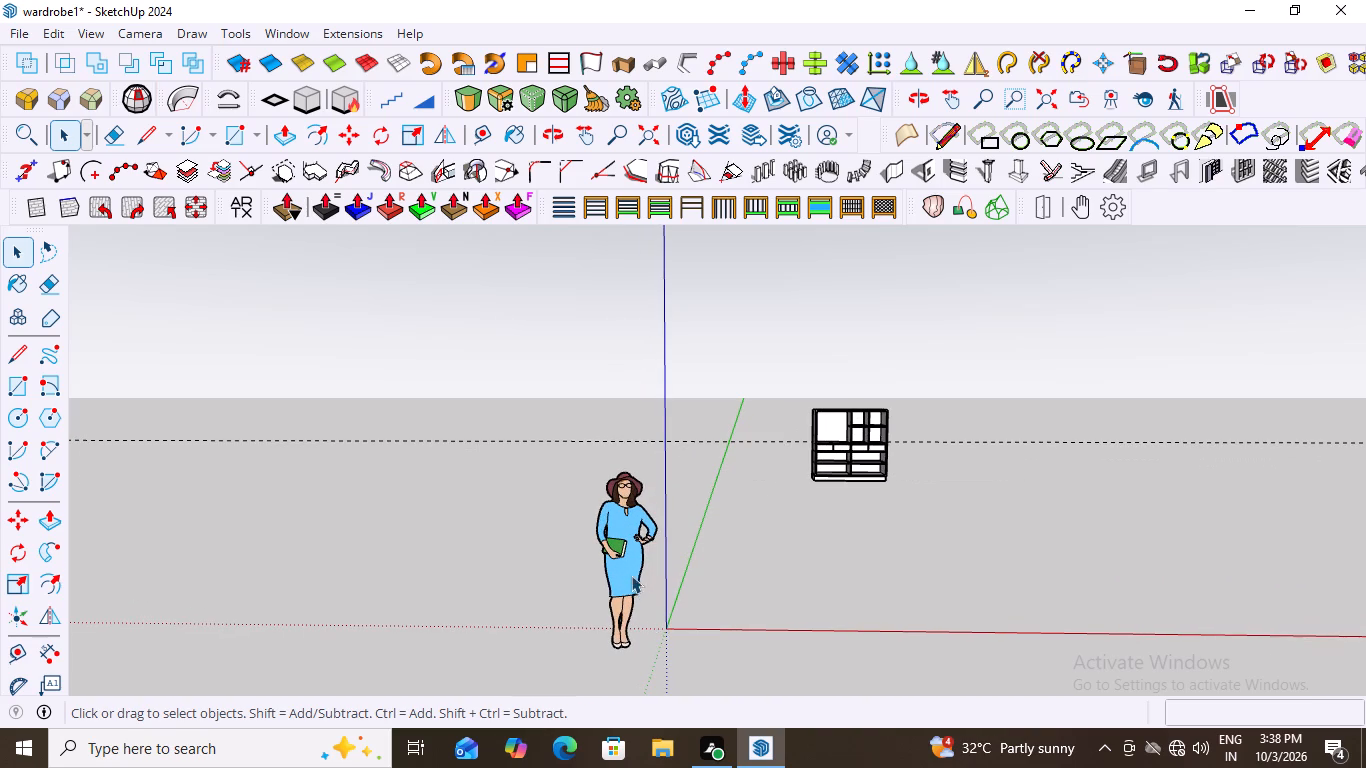
pyautogui.click(627, 570)
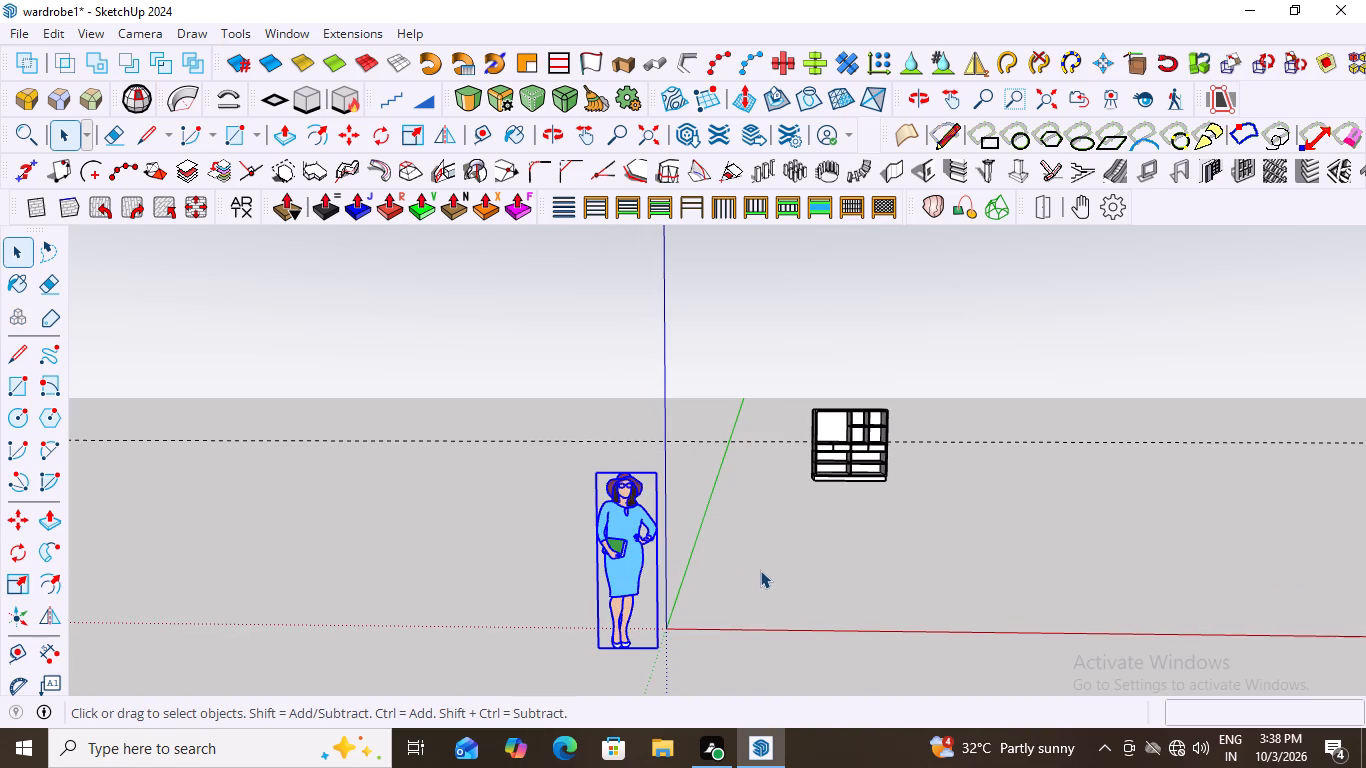
pyautogui.press('Delete')
# Delete the dashed guide line running behind the wardrobe.
pyautogui.scroll(-8, 650, 547)
pyautogui.moveTo(745, 560); pyautogui.dragTo(785, 609, button='middle')
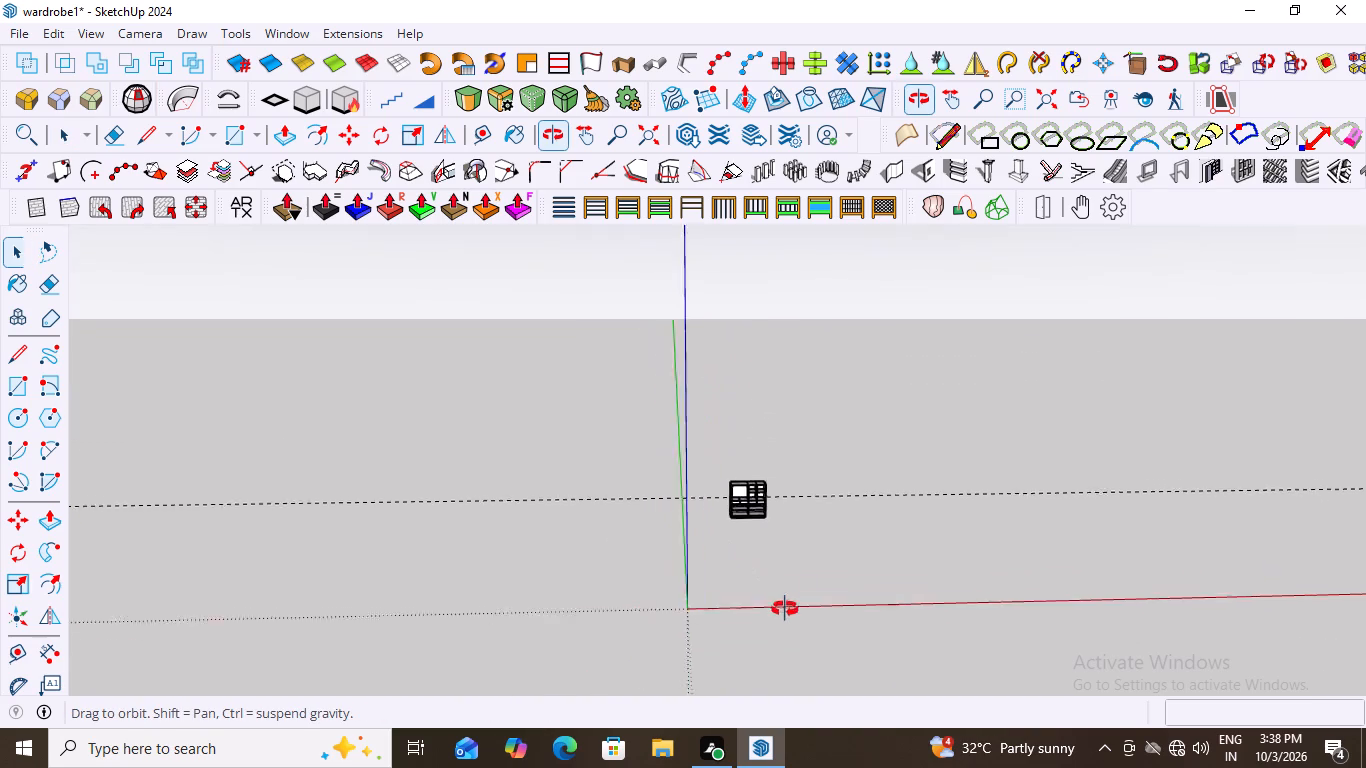
pyautogui.moveTo(785, 609); pyautogui.dragTo(732, 669, button='middle')
pyautogui.scroll(18, 750, 531)
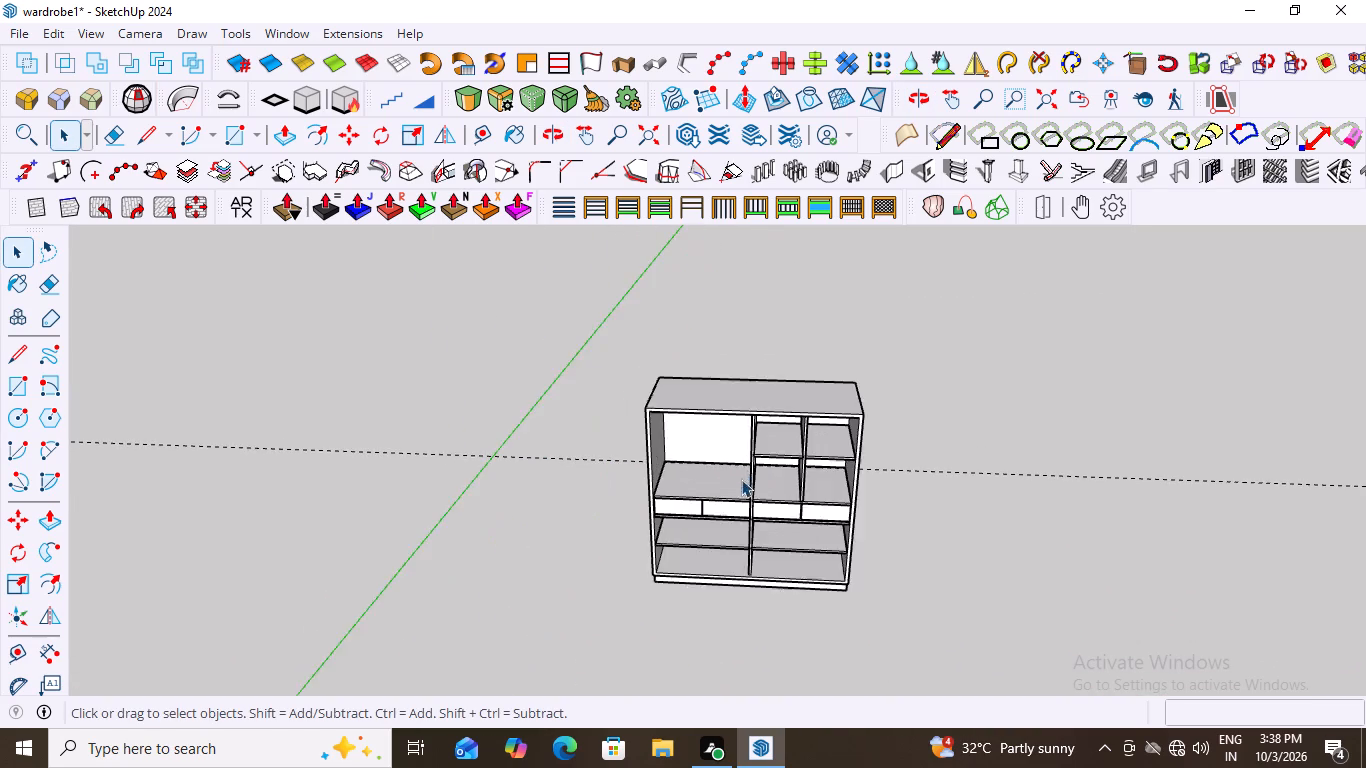
pyautogui.moveTo(746, 590); pyautogui.dragTo(819, 570, button='middle')
pyautogui.click(538, 469)
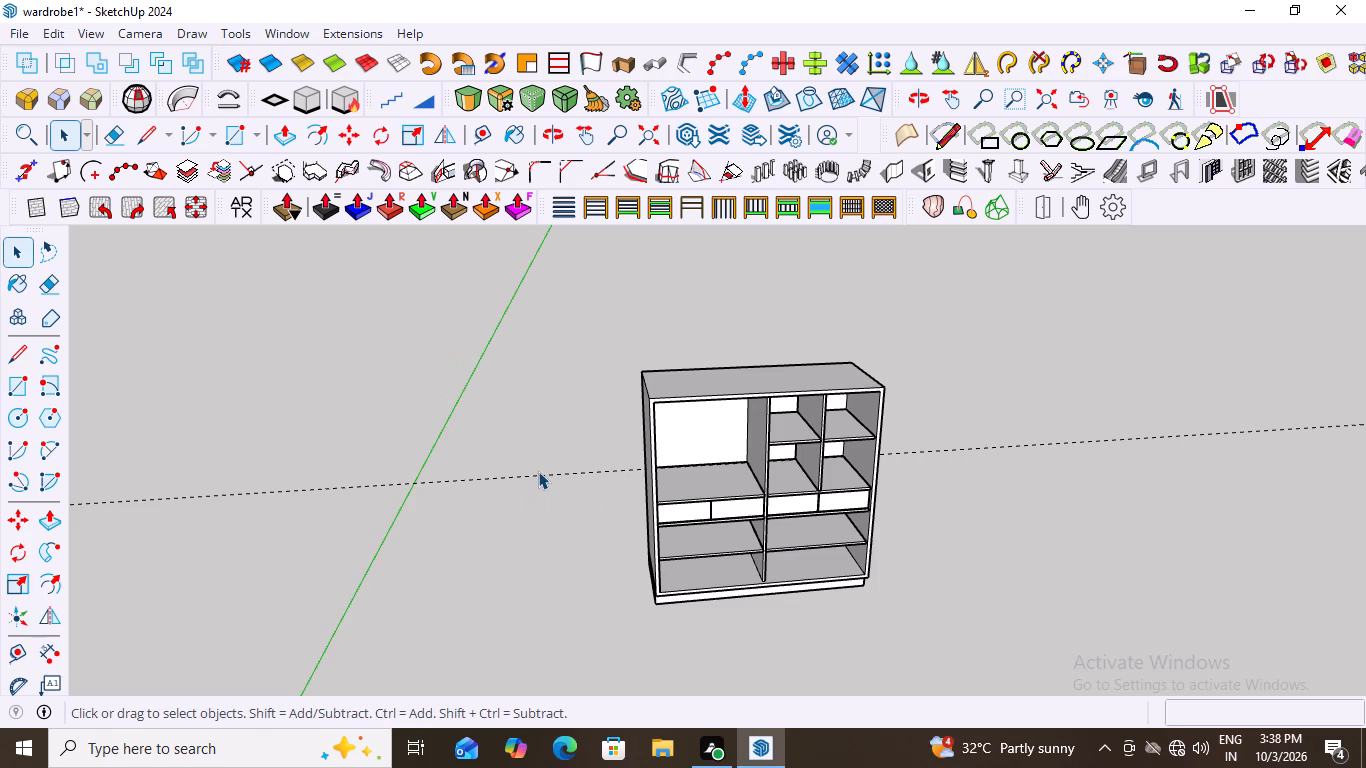
pyautogui.click(539, 475)
pyautogui.press('Delete')
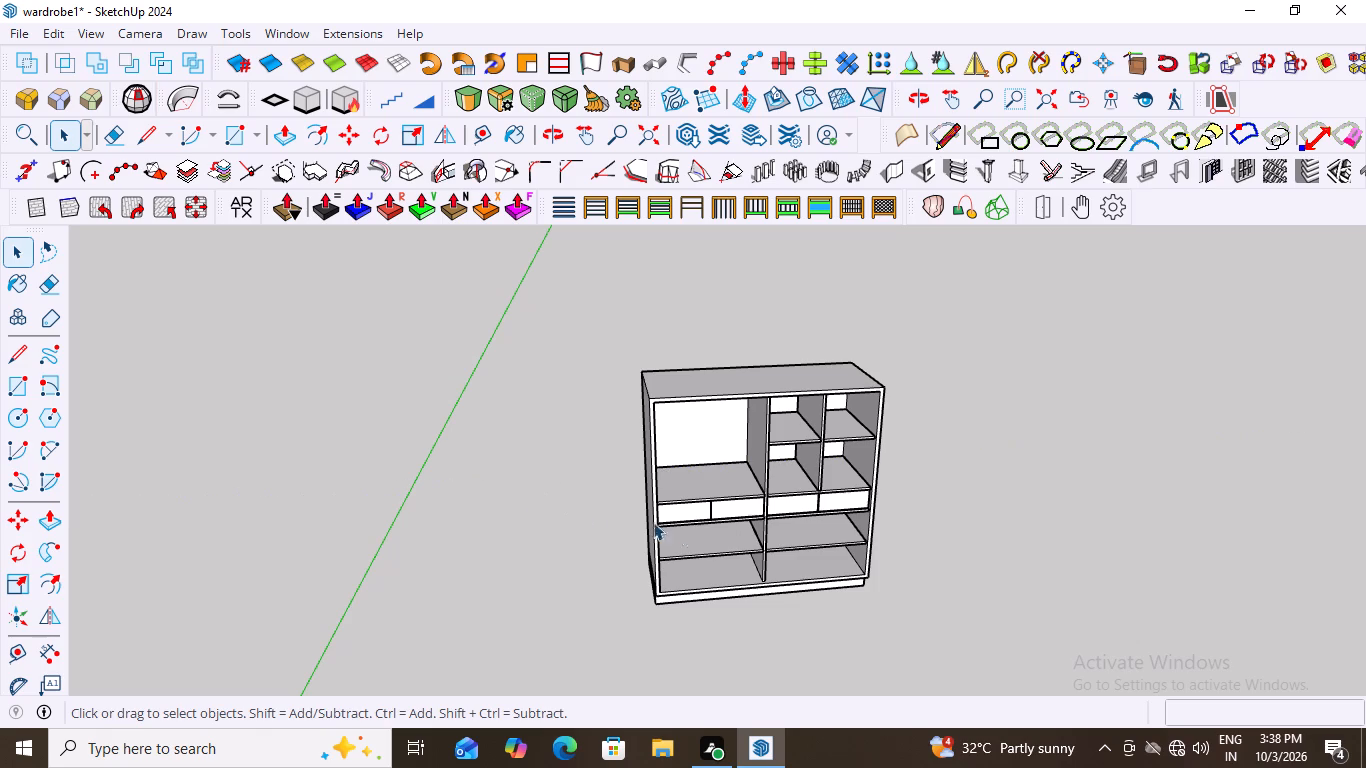
# Examine the wardrobe's front, focusing on the row of drawer fronts and the surrounding shelf compartments.
pyautogui.moveTo(834, 495); pyautogui.dragTo(797, 624, button='middle')
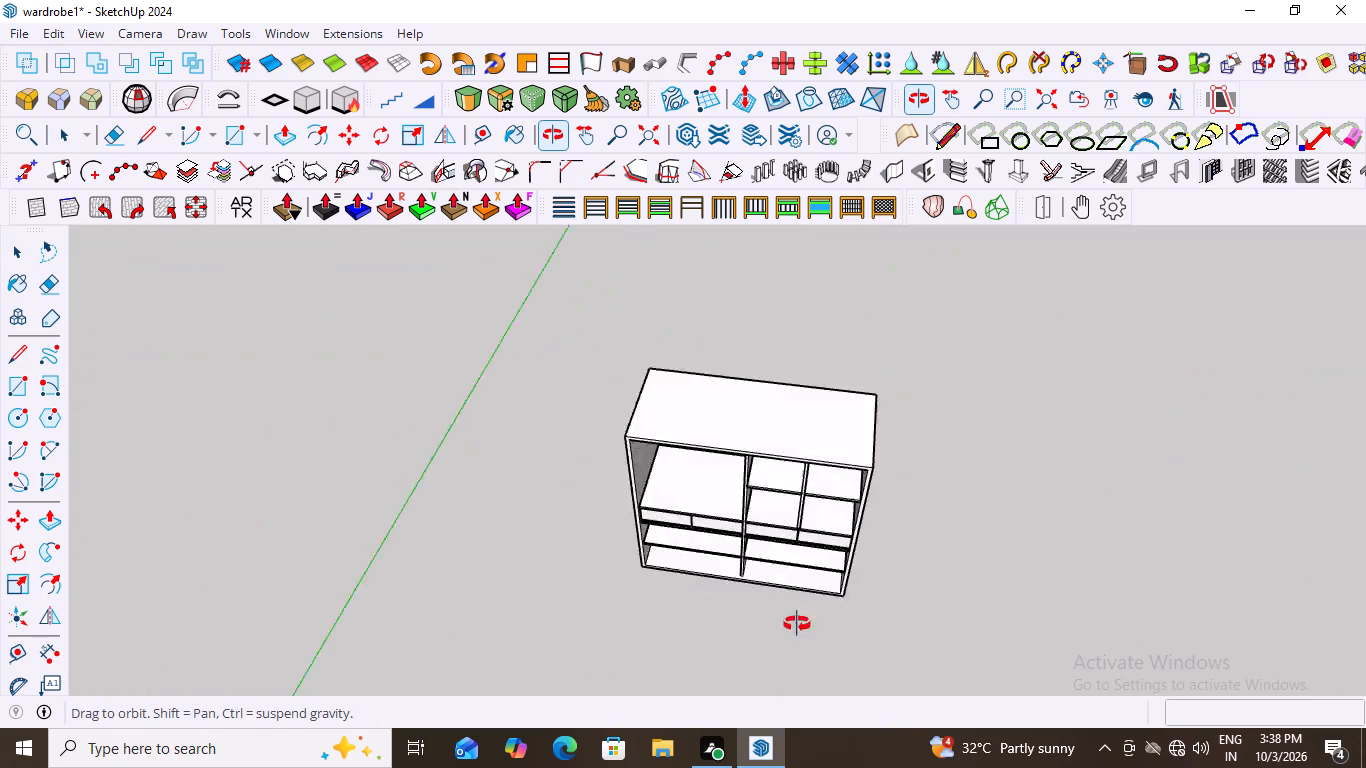
pyautogui.moveTo(797, 624); pyautogui.dragTo(800, 446, button='middle')
pyautogui.scroll(4, 767, 519)
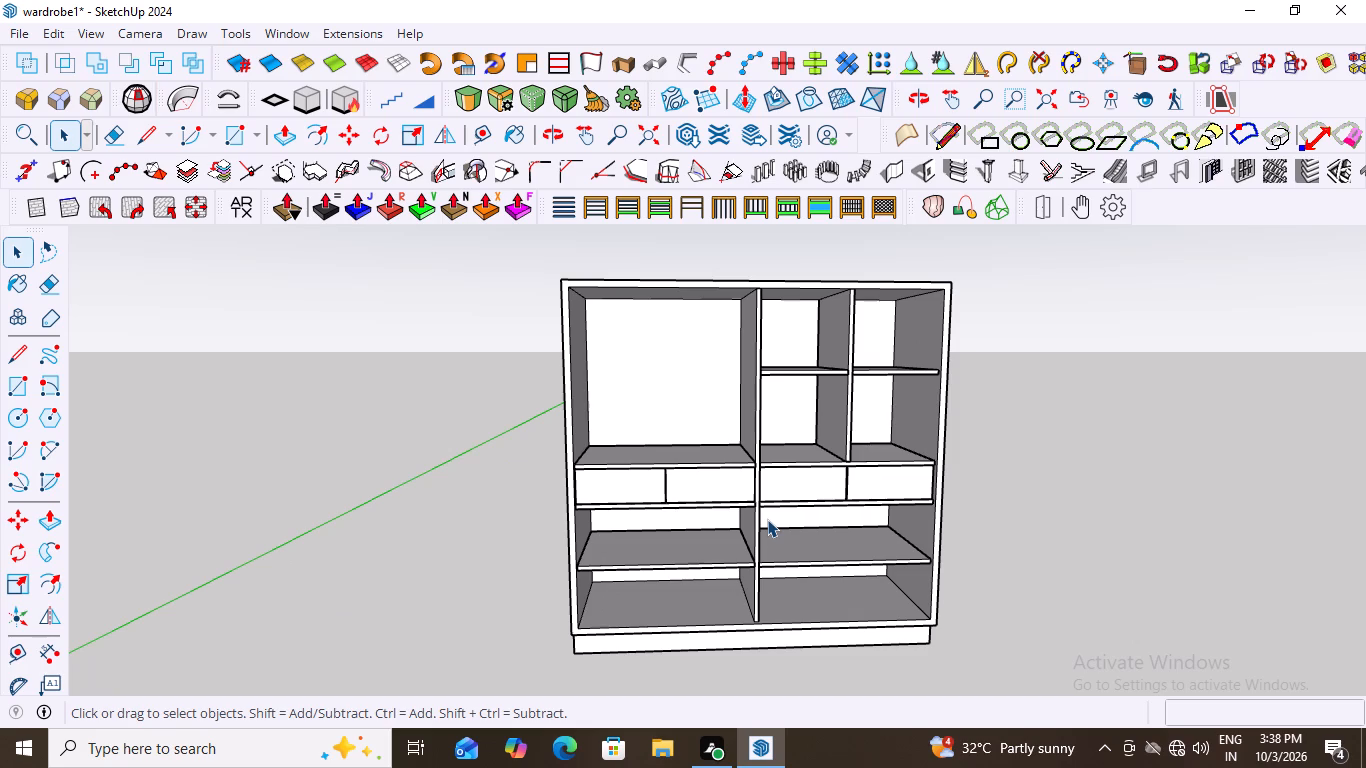
pyautogui.scroll(4, 664, 455)
pyautogui.moveTo(769, 515); pyautogui.dragTo(744, 410, button='middle')
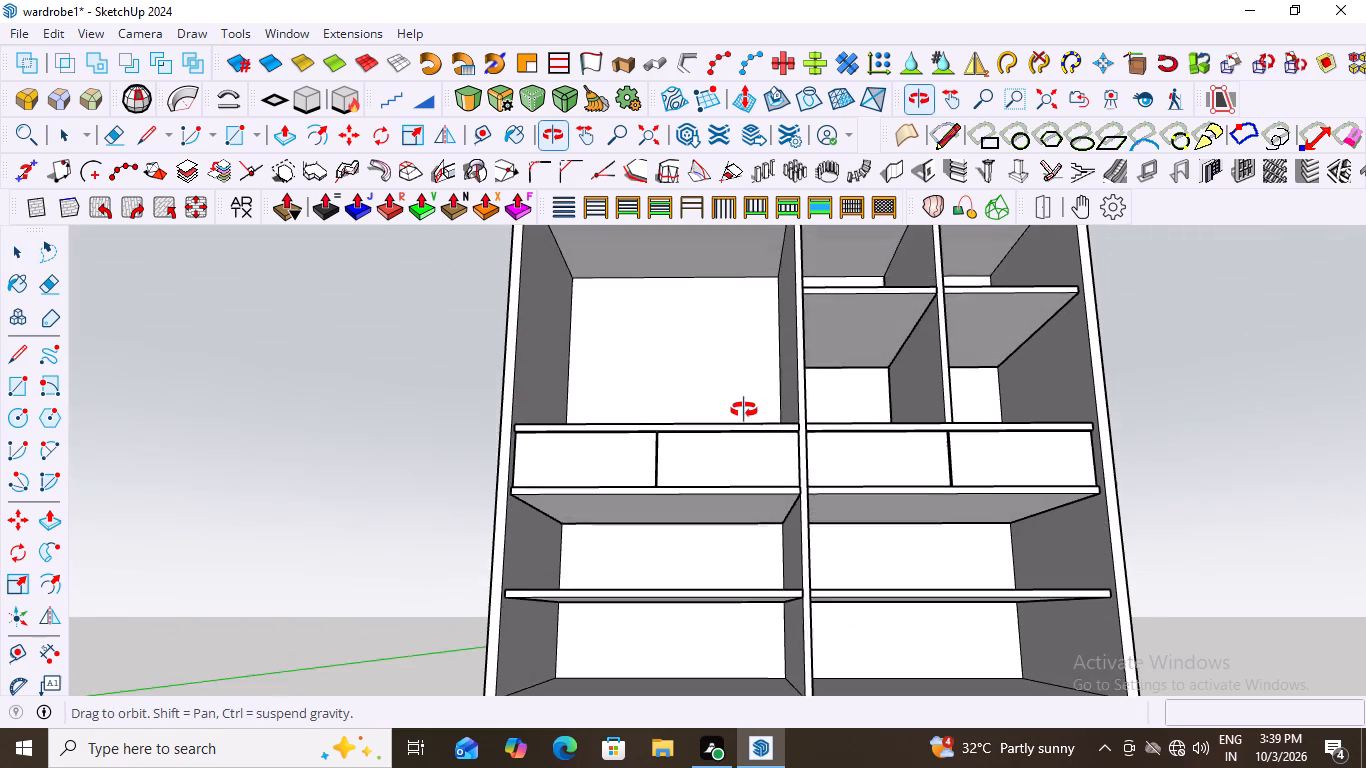
pyautogui.moveTo(744, 410); pyautogui.dragTo(762, 420, button='middle')
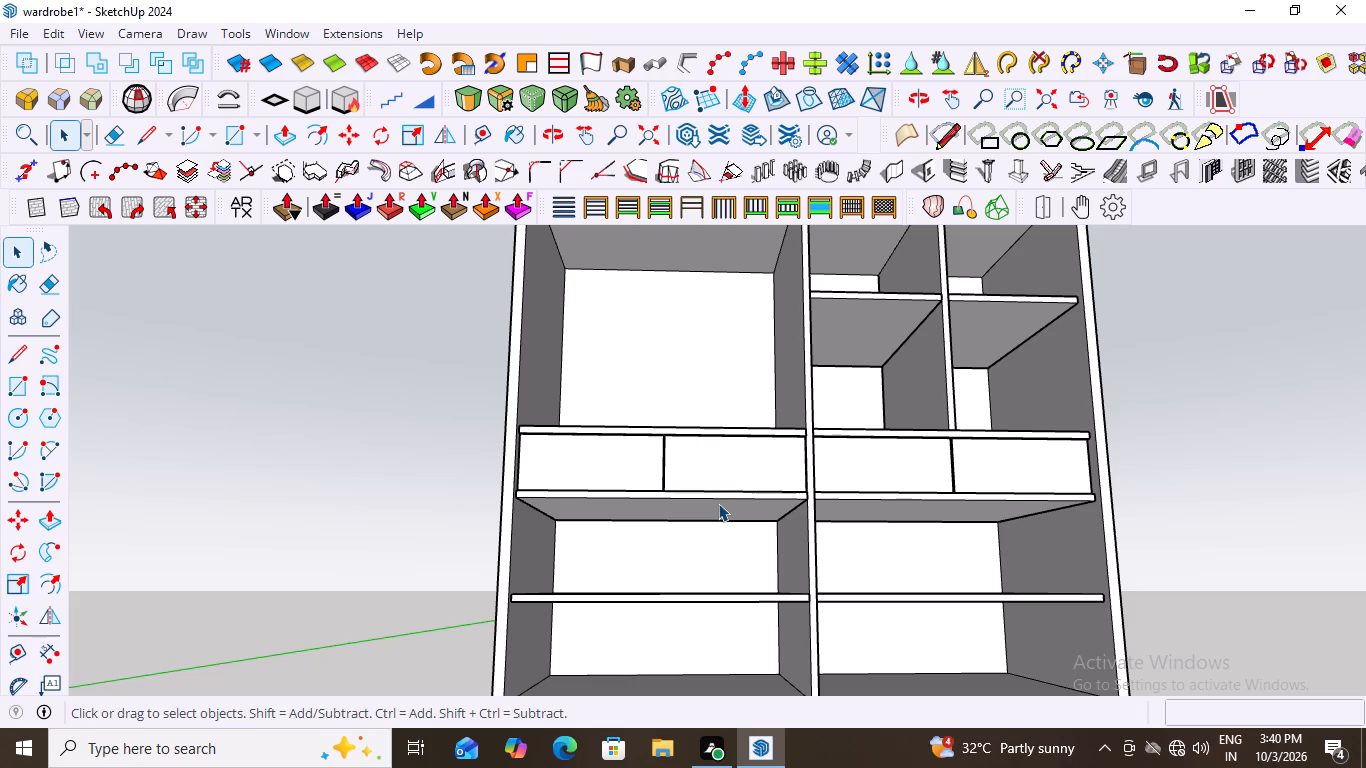
pyautogui.press('r')
pyautogui.scroll(3, 578, 462)
pyautogui.moveTo(583, 457); pyautogui.dragTo(582, 565, button='middle')
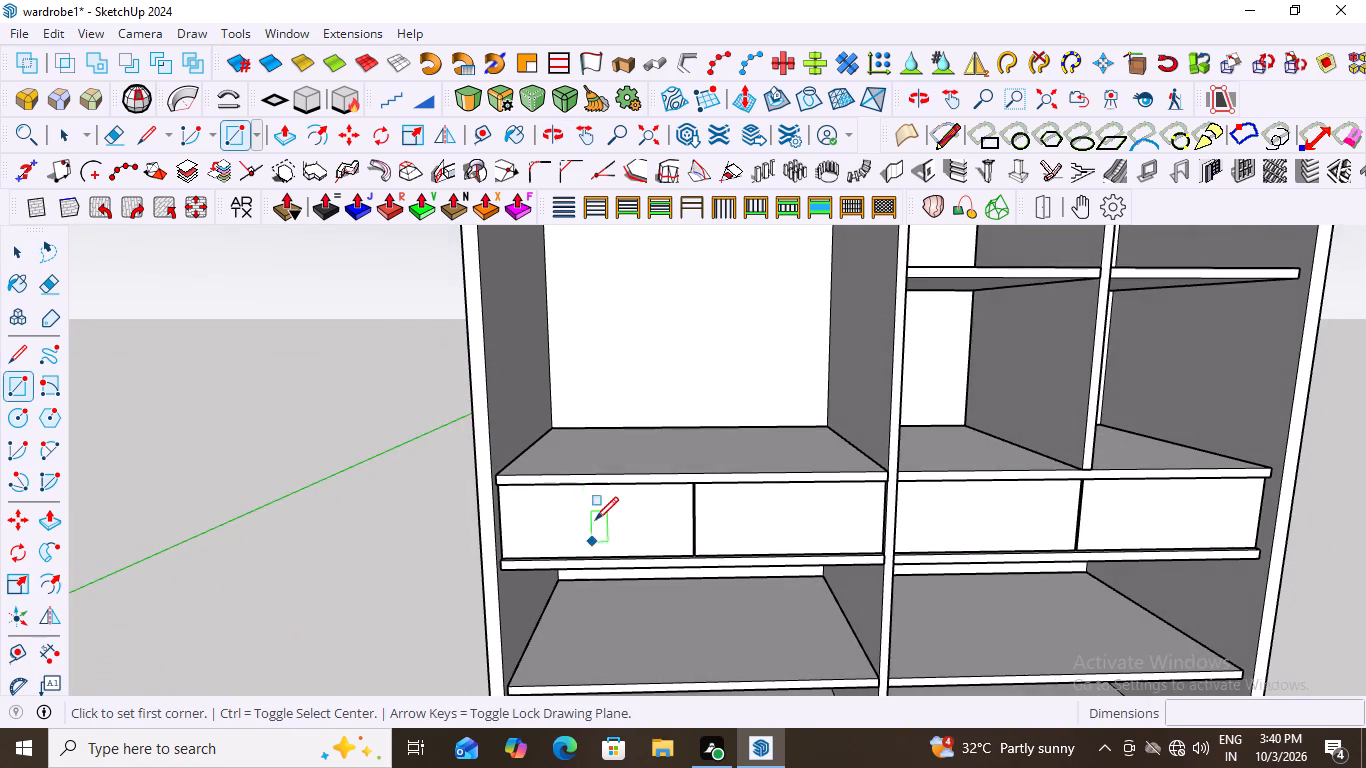
pyautogui.scroll(4, 589, 504)
pyautogui.middleClick(553, 417)
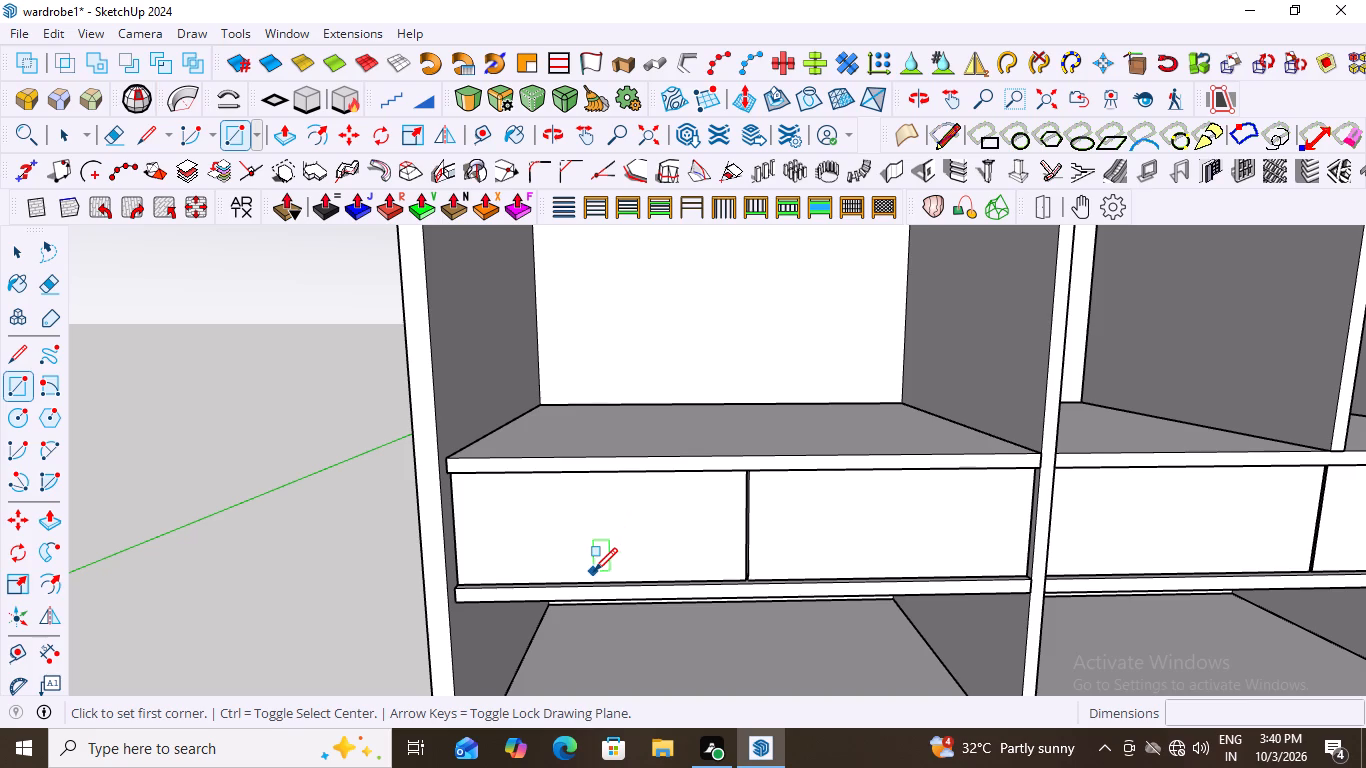
pyautogui.scroll(3, 594, 571)
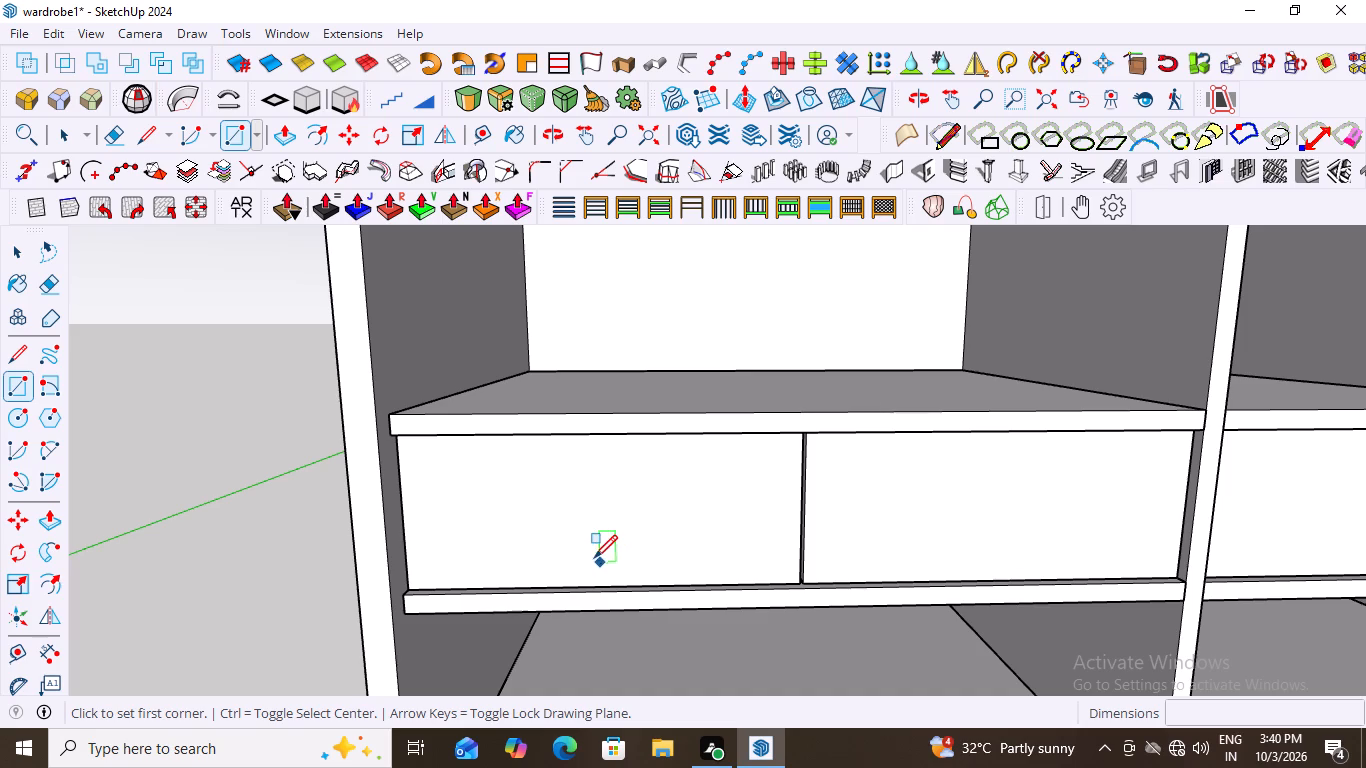
pyautogui.scroll(-10, 563, 507)
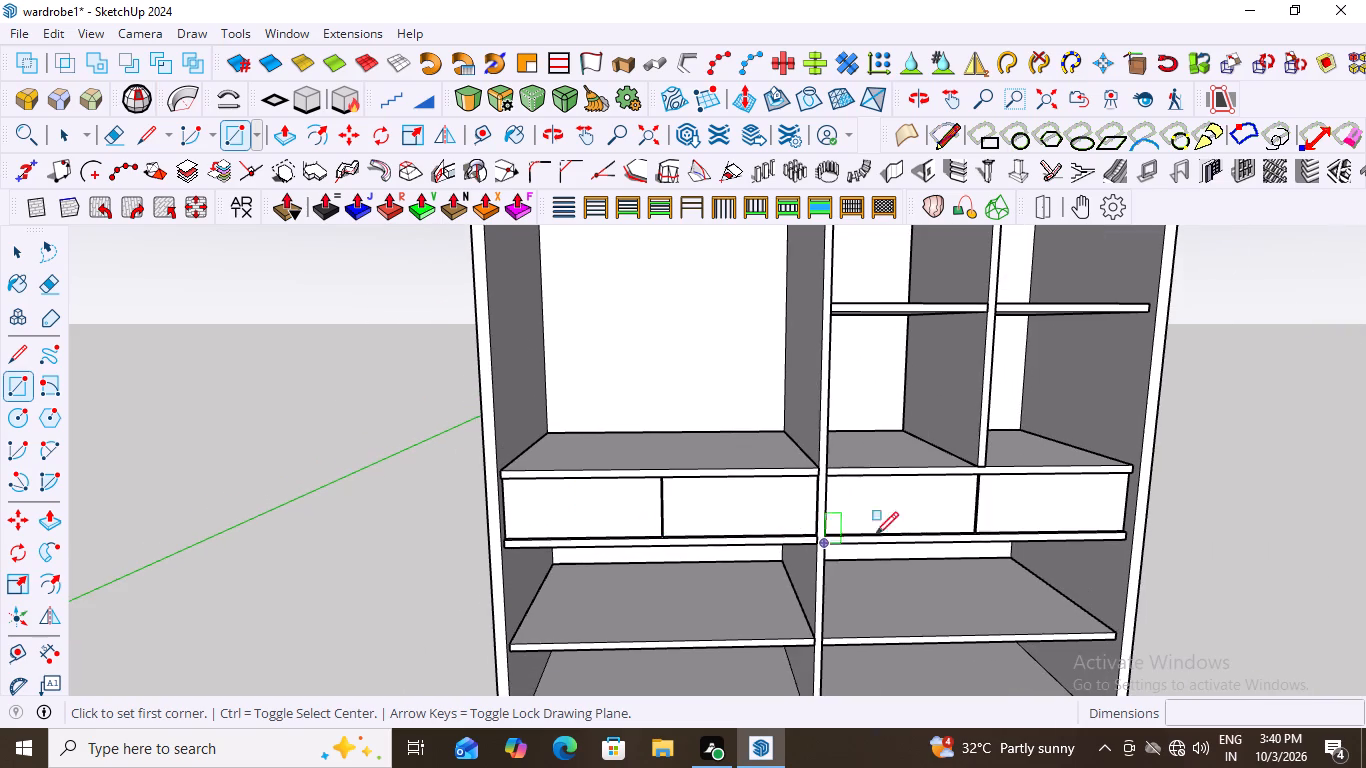
pyautogui.moveTo(983, 502); pyautogui.dragTo(1042, 380, button='middle')
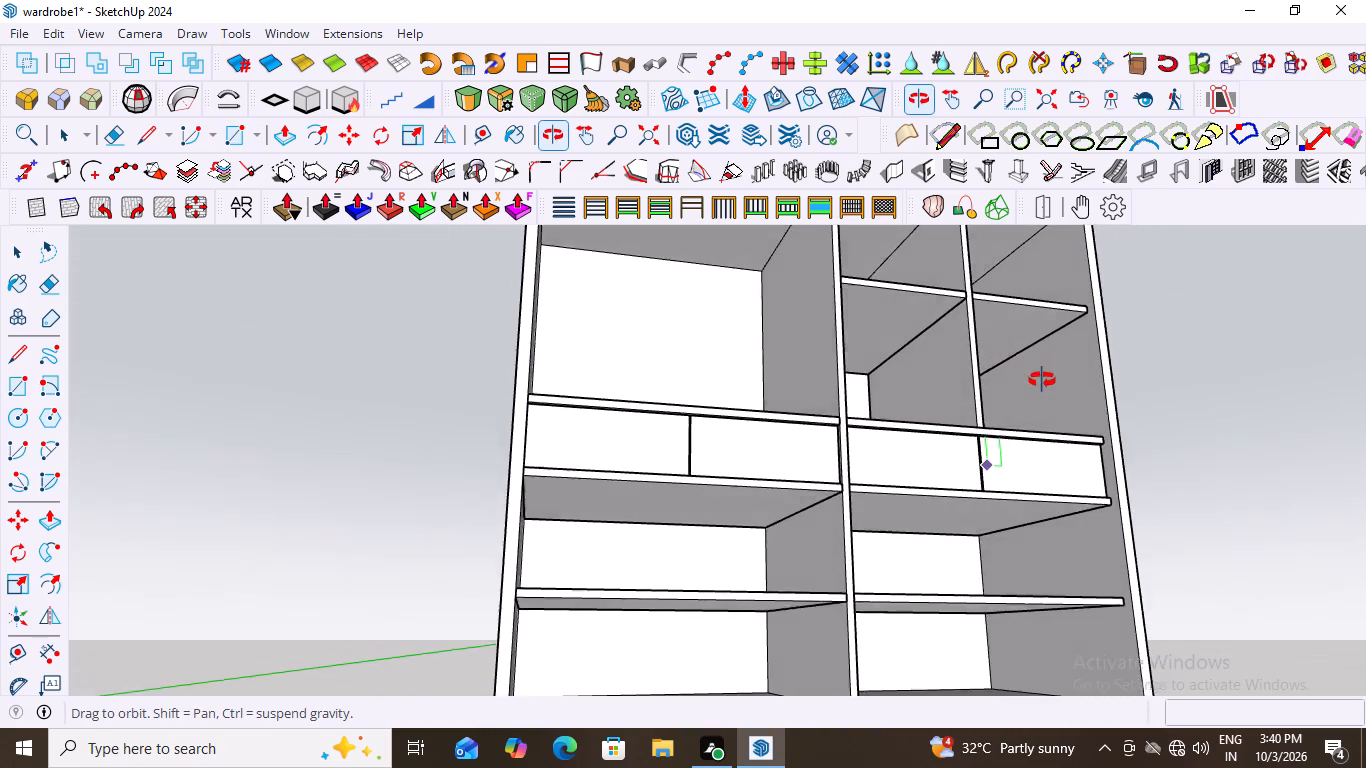
pyautogui.moveTo(1042, 380); pyautogui.dragTo(980, 383, button='middle')
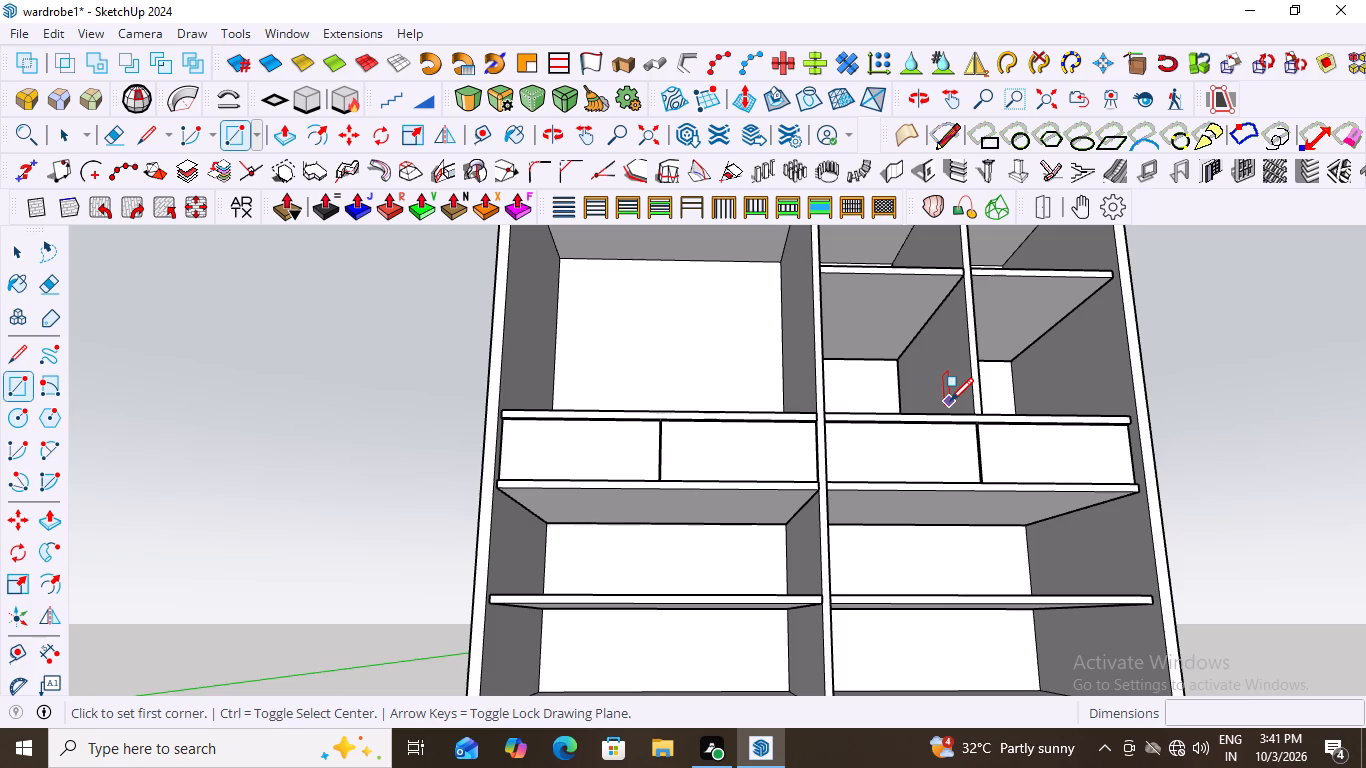
pyautogui.scroll(-2, 898, 379)
pyautogui.press('space')
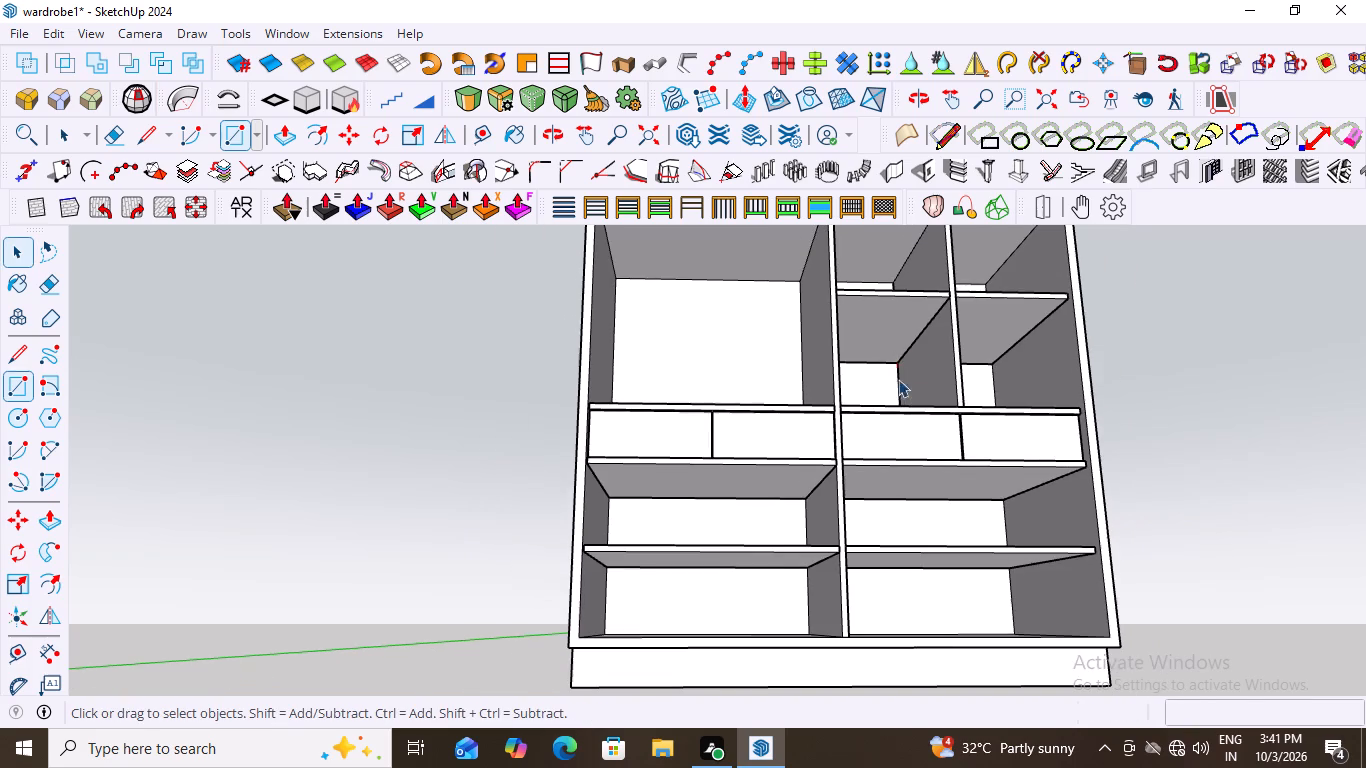
# Draw a 13' by 3' rectangle from the wardrobe top's rear corner, running along its length and past its far side.
pyautogui.scroll(-7, 888, 414)
pyautogui.moveTo(887, 389); pyautogui.dragTo(870, 608, button='middle')
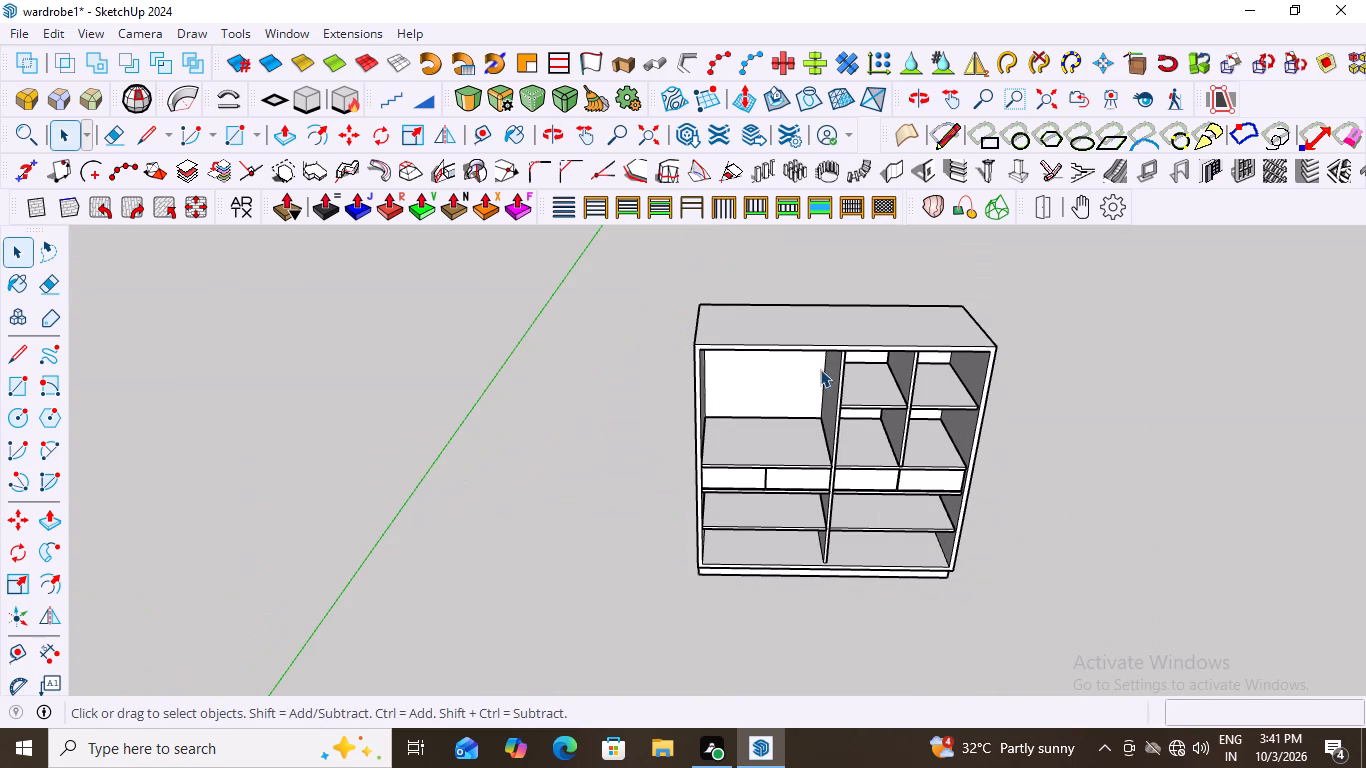
pyautogui.scroll(-4, 786, 460)
pyautogui.moveTo(880, 353); pyautogui.dragTo(878, 432, button='middle')
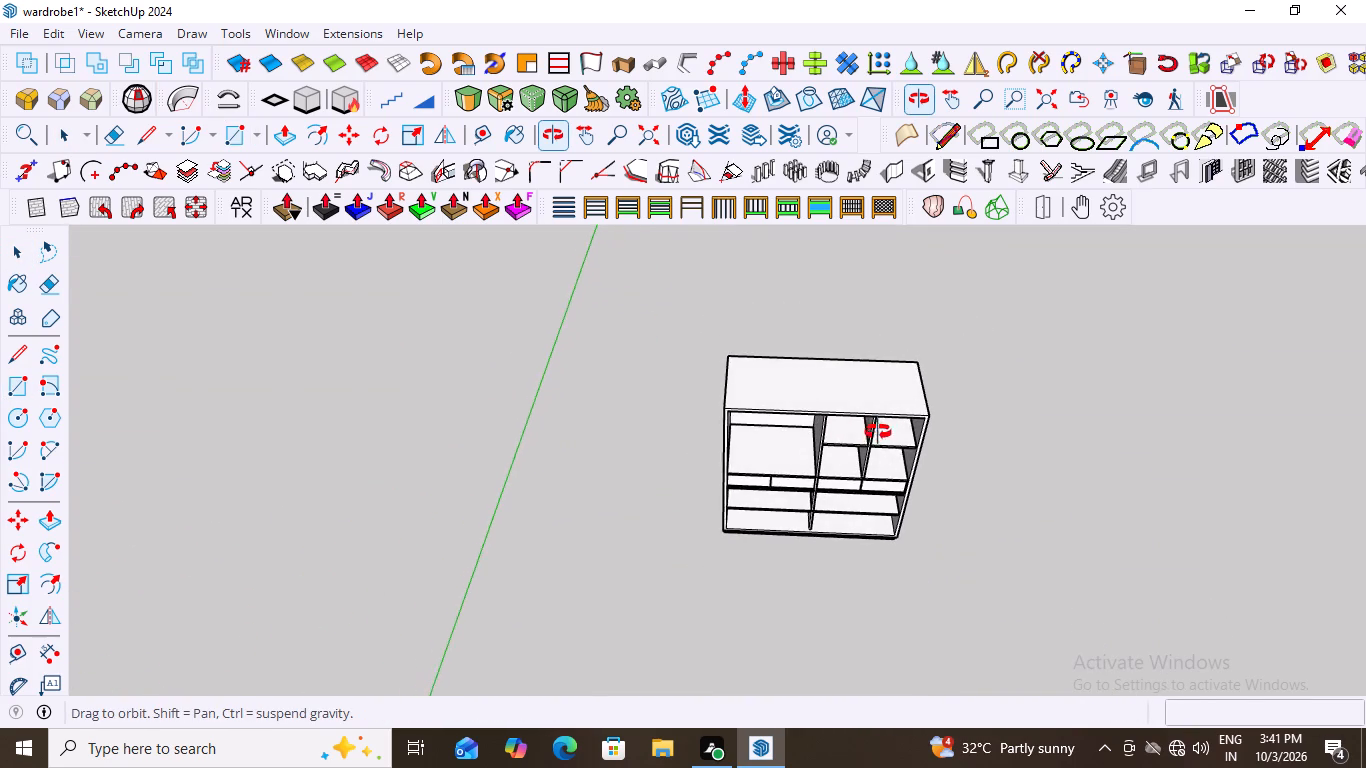
pyautogui.moveTo(878, 432); pyautogui.dragTo(896, 432, button='middle')
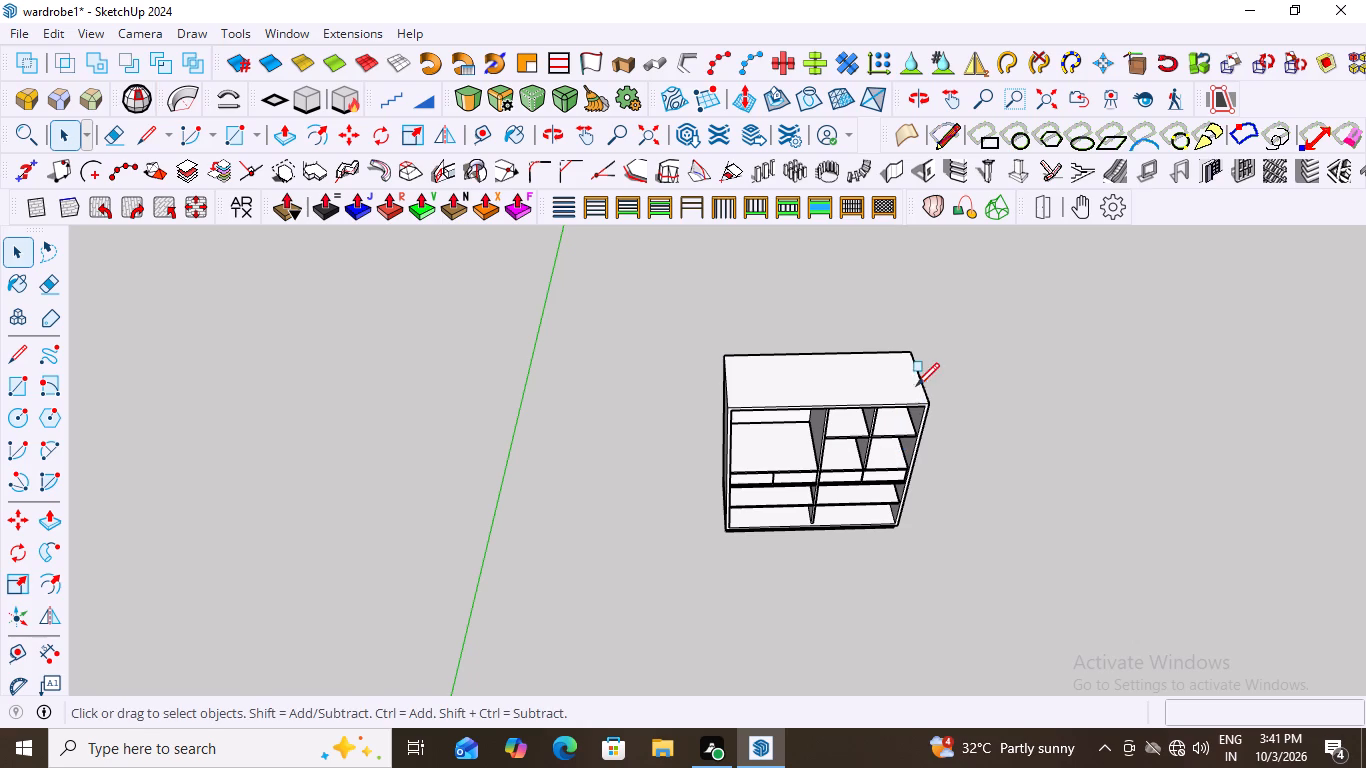
pyautogui.press('r')
pyautogui.scroll(6, 742, 402)
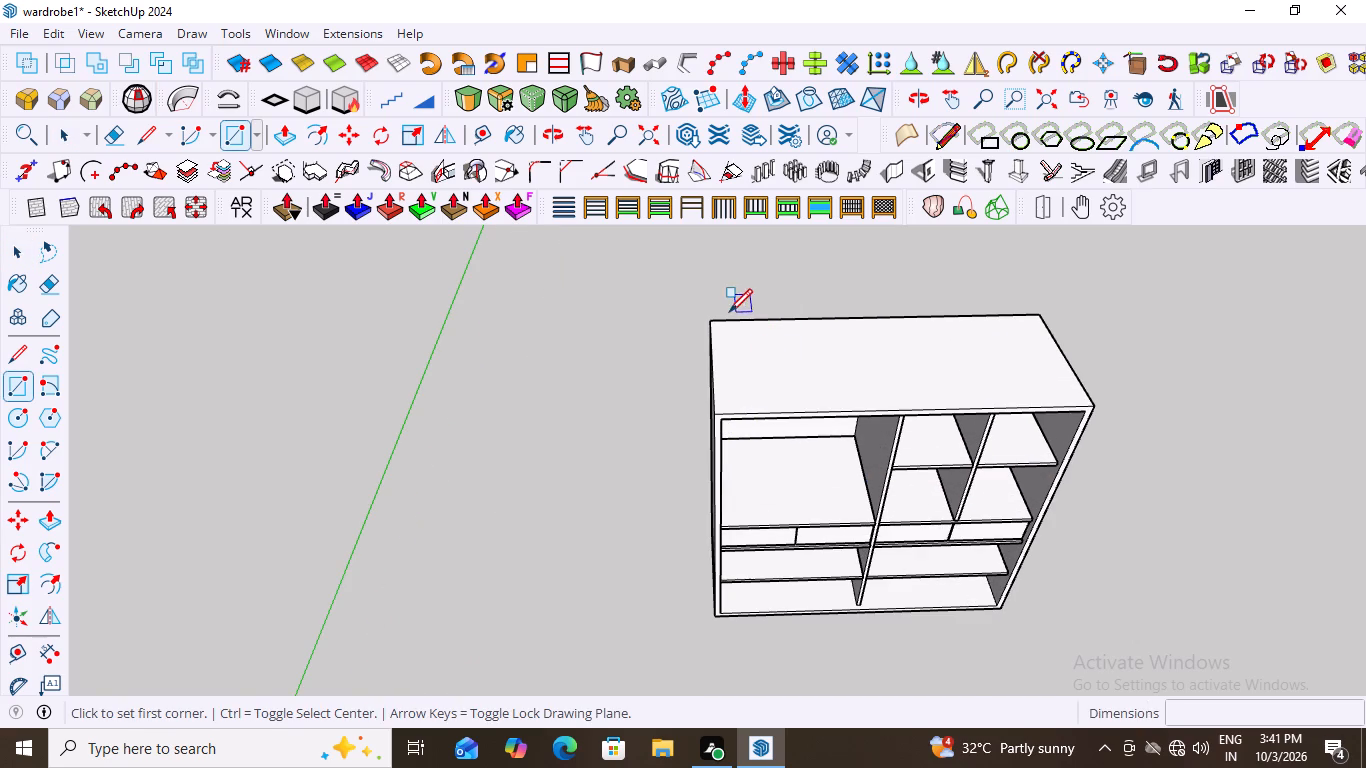
pyautogui.click(709, 321)
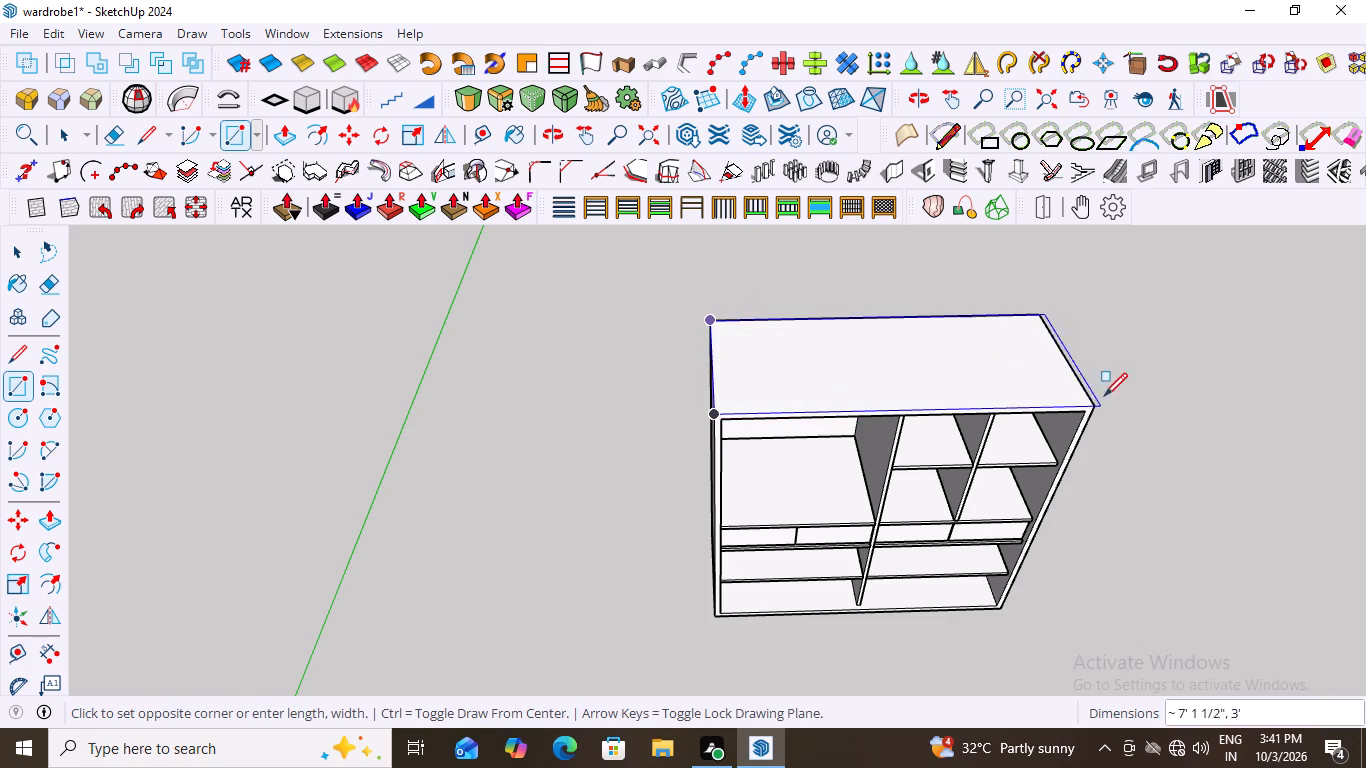
pyautogui.scroll(-6, 1128, 401)
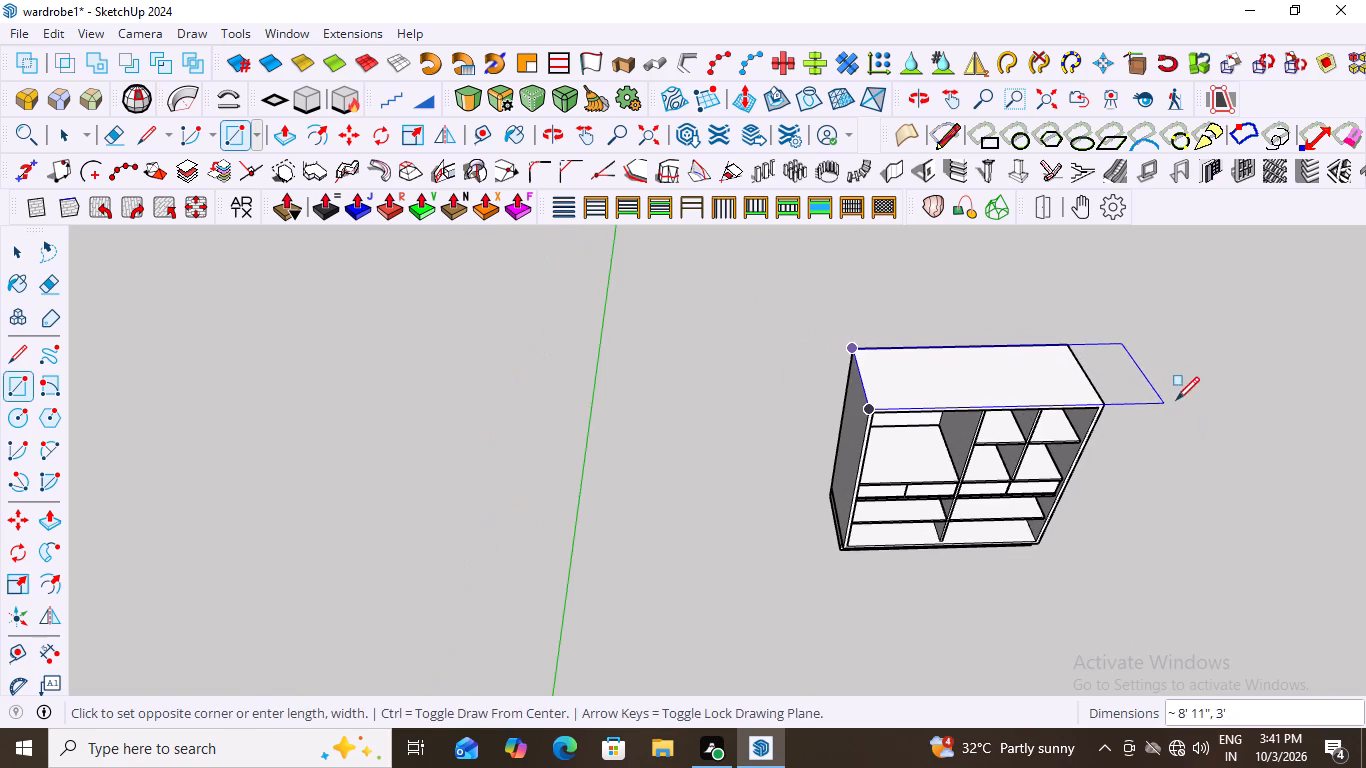
pyautogui.scroll(4, 1232, 394)
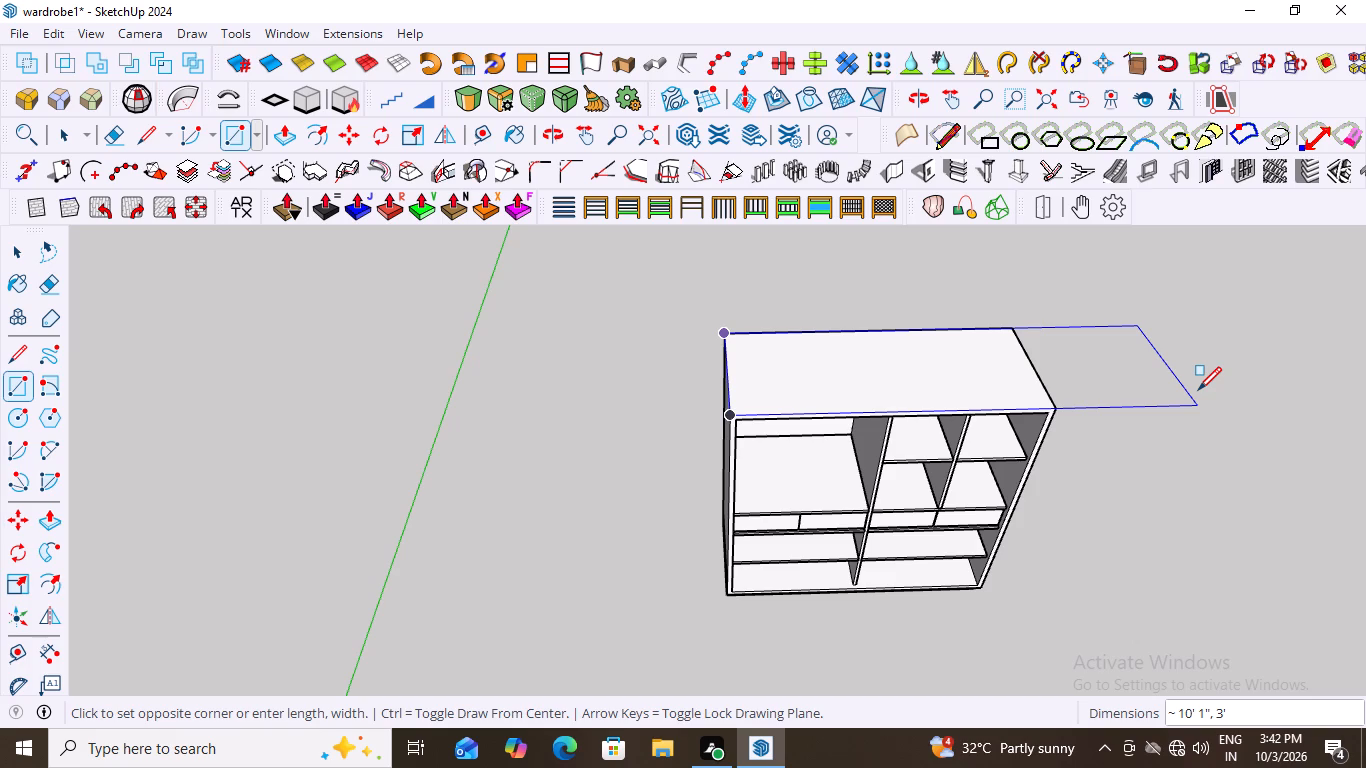
pyautogui.press('1')
pyautogui.press('4')
pyautogui.press('BackSpace')
pyautogui.press('3')
pyautogui.press("'")
pyautogui.press(',')
pyautogui.press('3')
pyautogui.press("'")
pyautogui.press('Return')
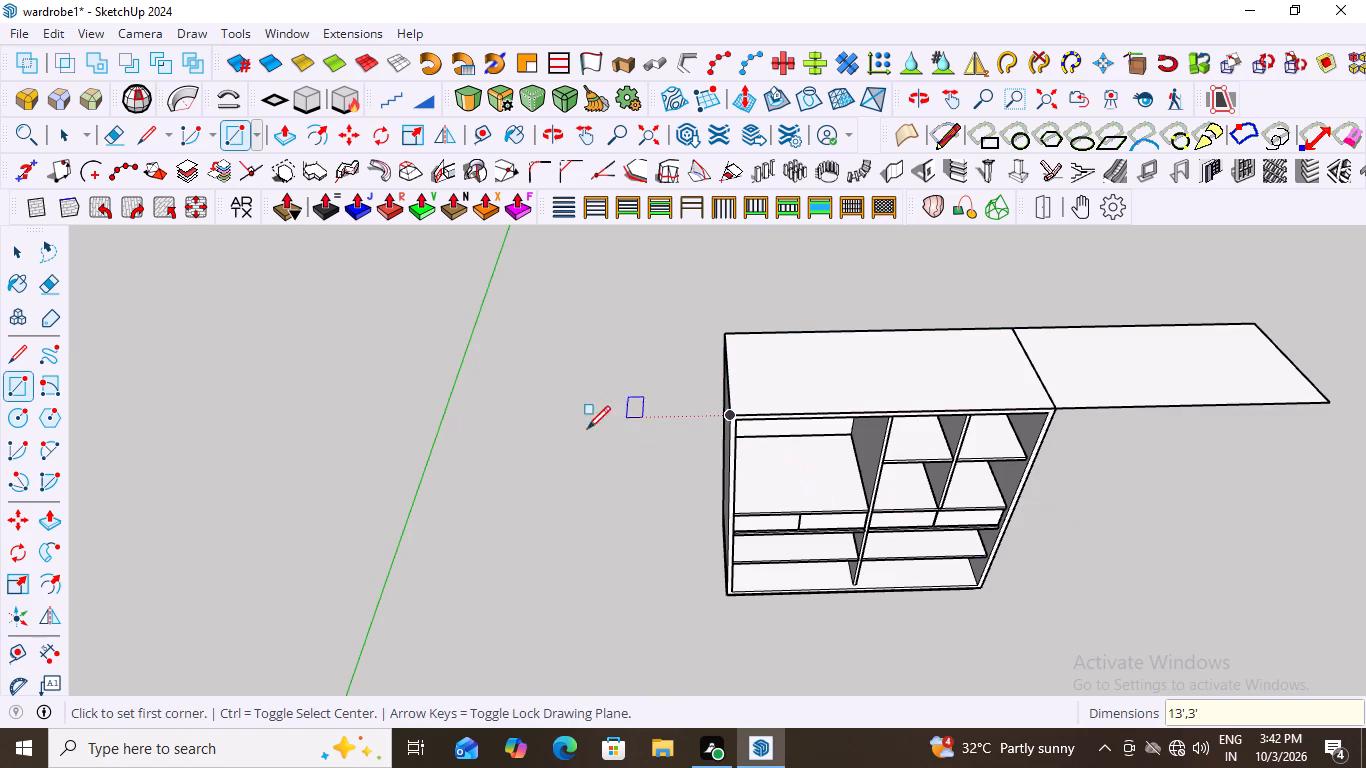
pyautogui.scroll(-13, 573, 406)
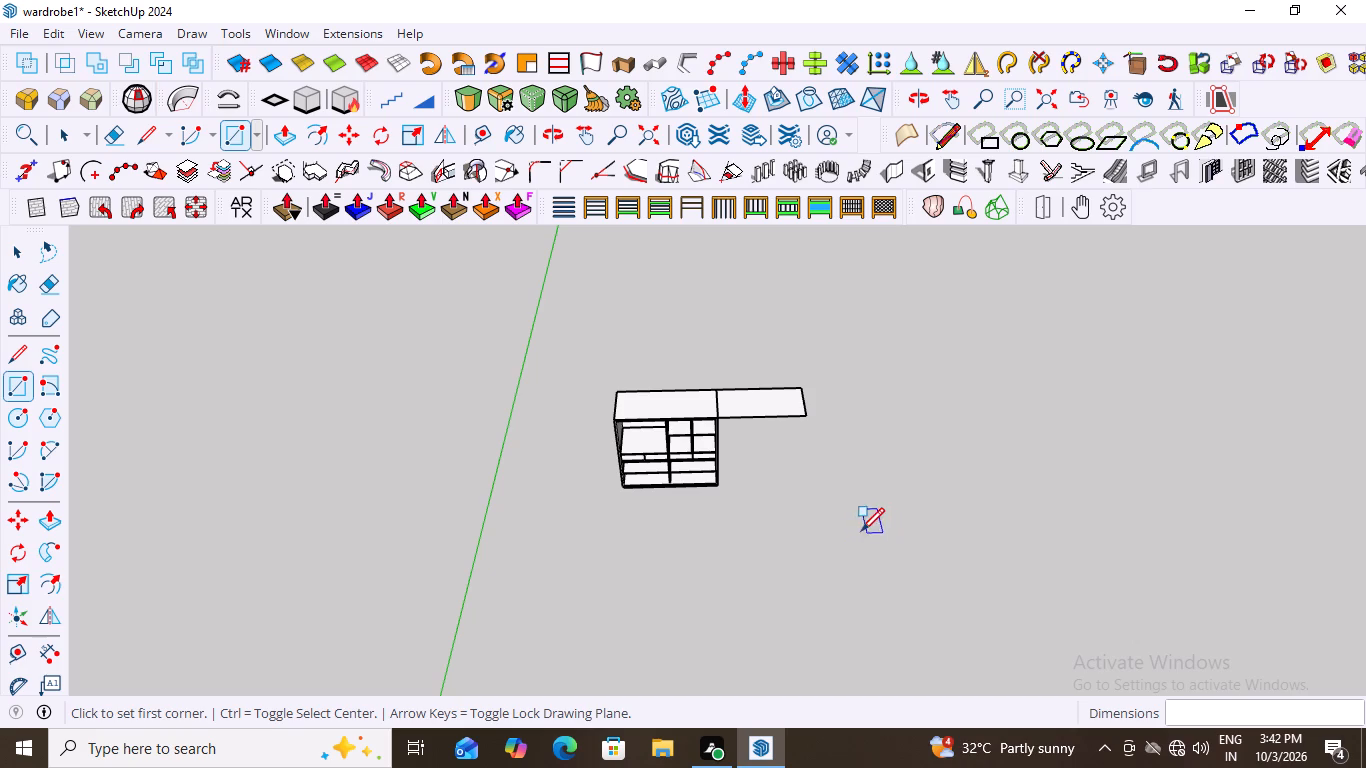
# Make the 13' by 3' rectangle on top of the wardrobe, together with its boundary edges, into a group.
pyautogui.press('space')
pyautogui.scroll(7, 759, 453)
pyautogui.tripleClick(757, 368)
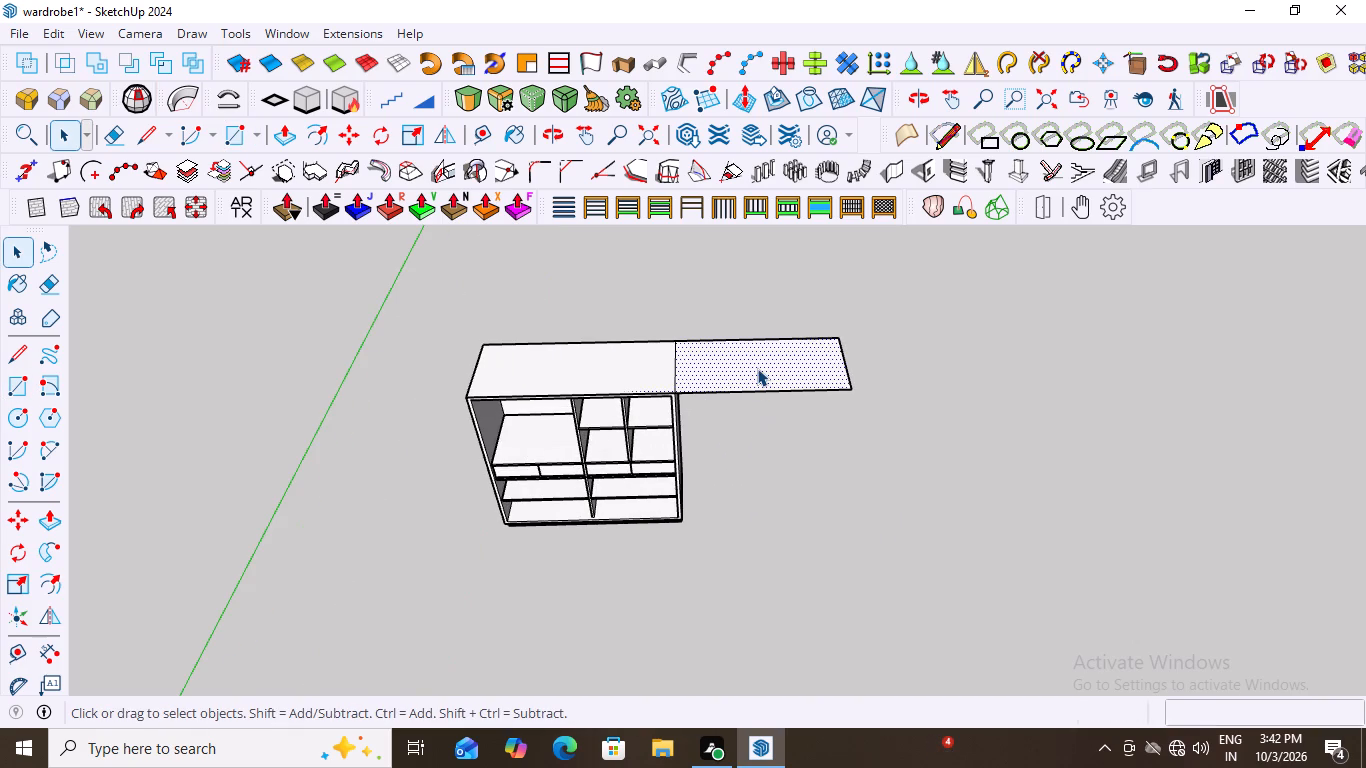
pyautogui.tripleClick(757, 368)
pyautogui.doubleClick(757, 368)
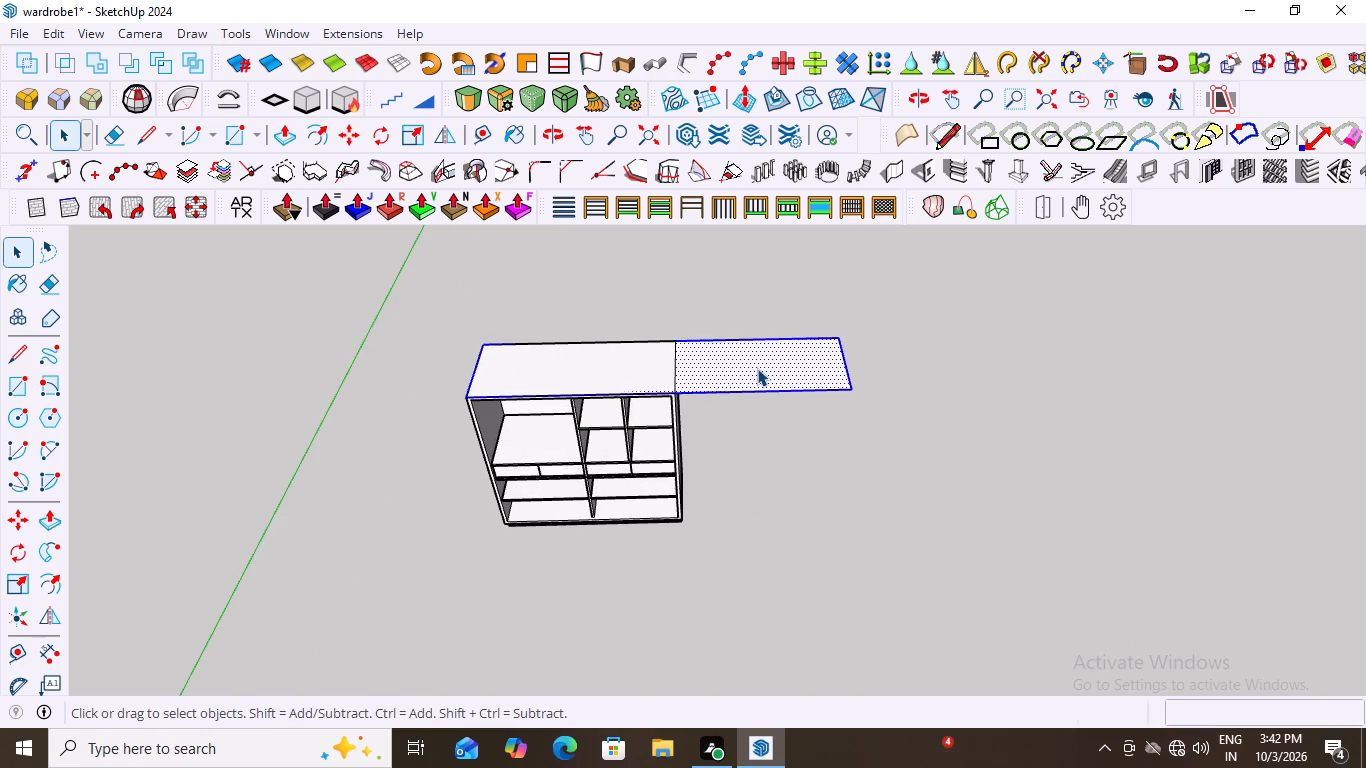
pyautogui.rightClick(757, 368)
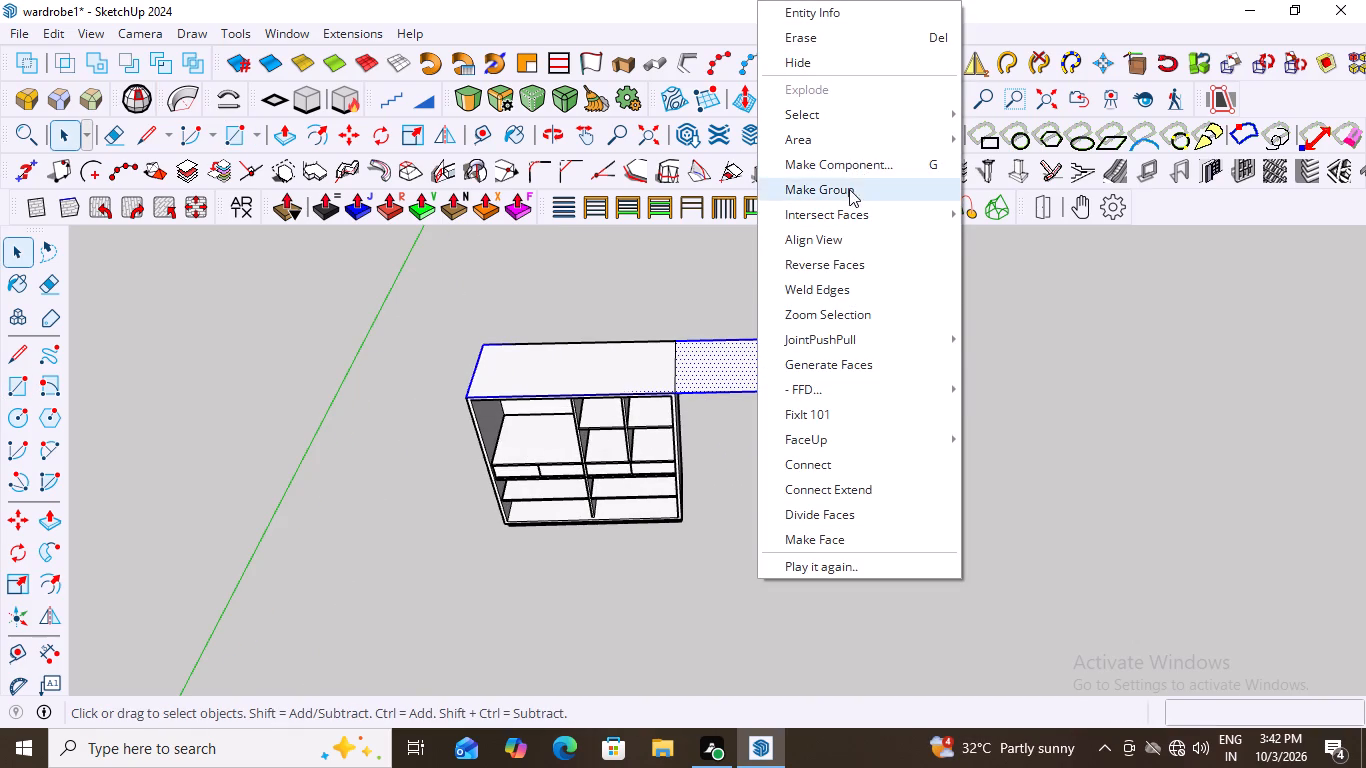
pyautogui.click(849, 189)
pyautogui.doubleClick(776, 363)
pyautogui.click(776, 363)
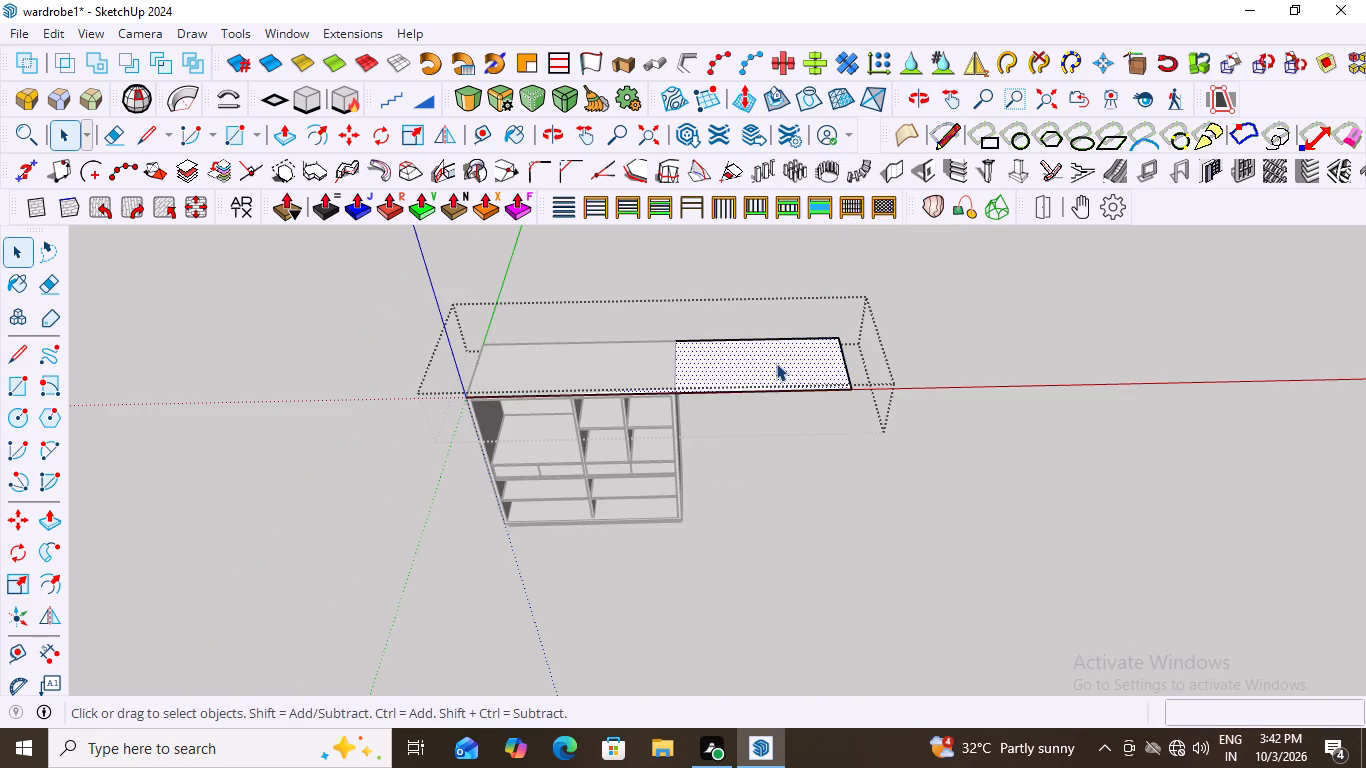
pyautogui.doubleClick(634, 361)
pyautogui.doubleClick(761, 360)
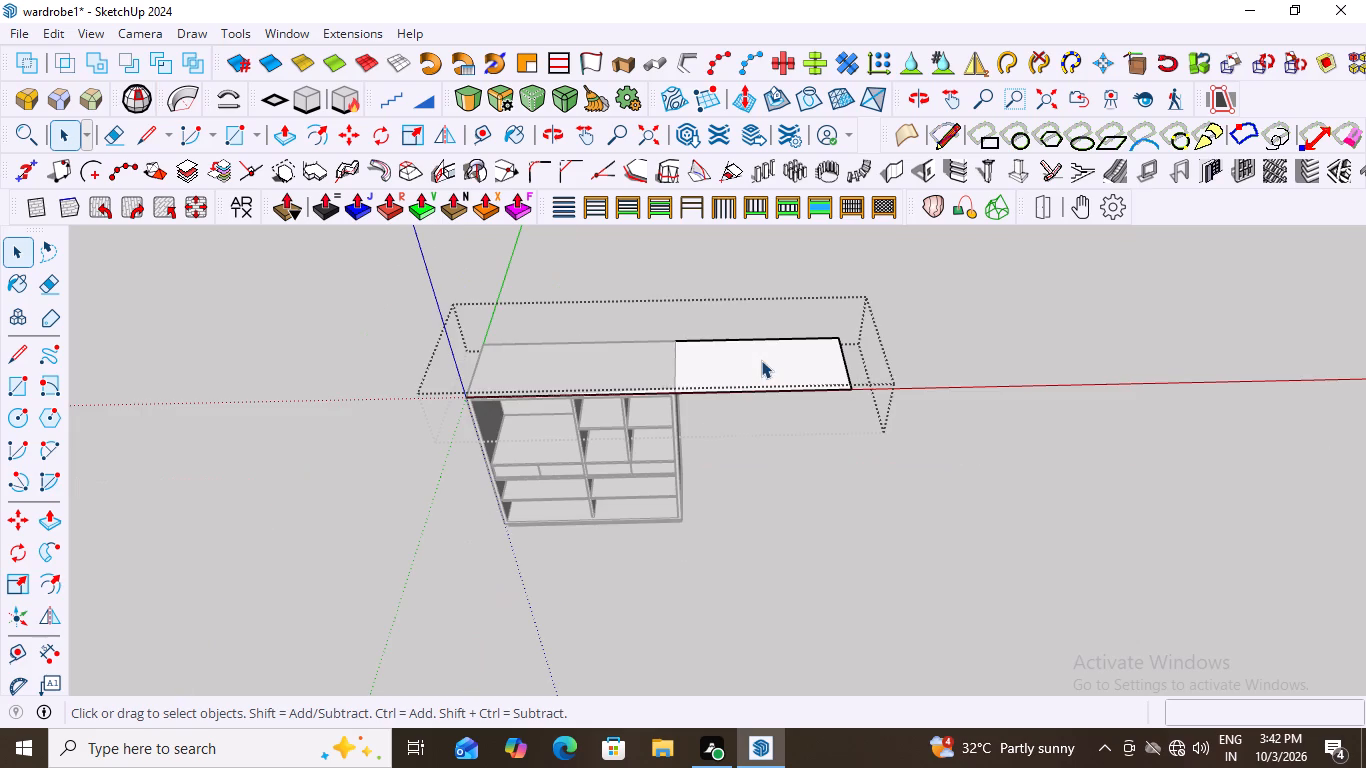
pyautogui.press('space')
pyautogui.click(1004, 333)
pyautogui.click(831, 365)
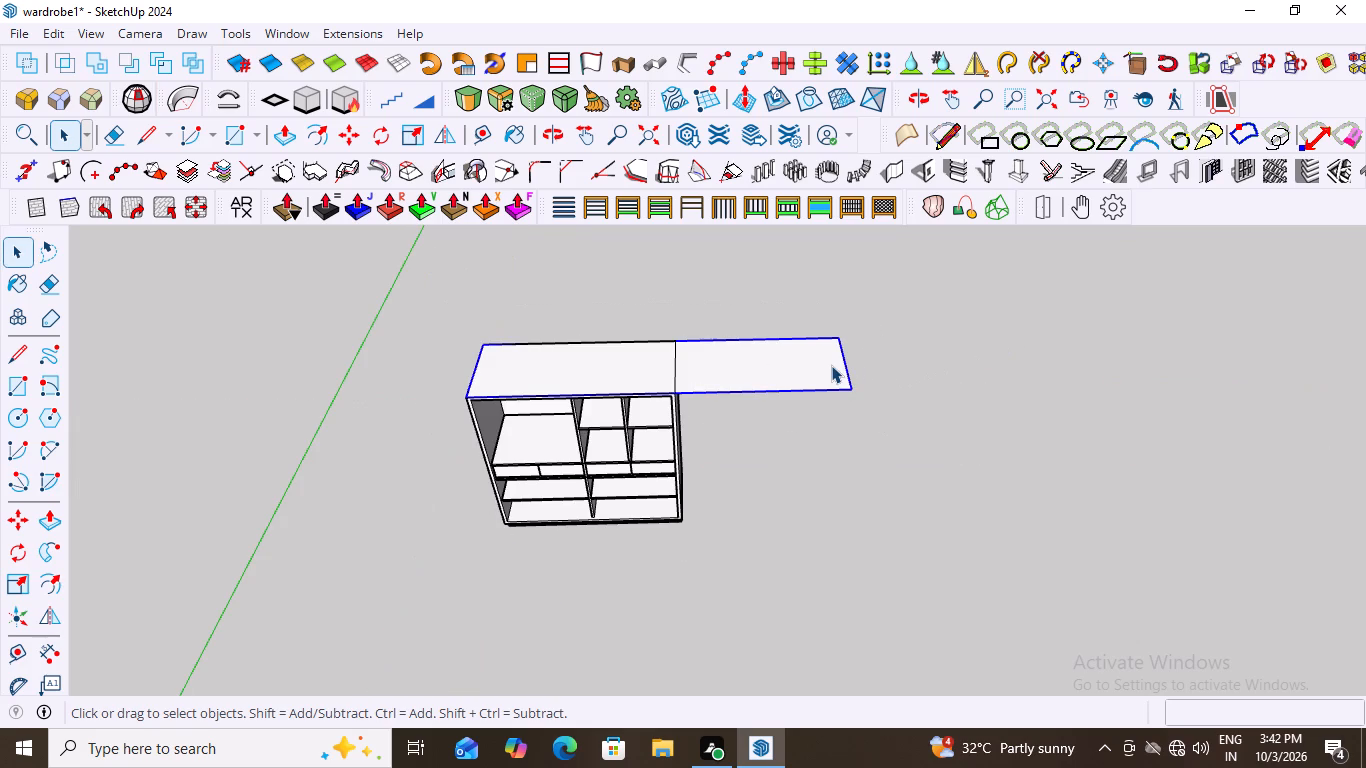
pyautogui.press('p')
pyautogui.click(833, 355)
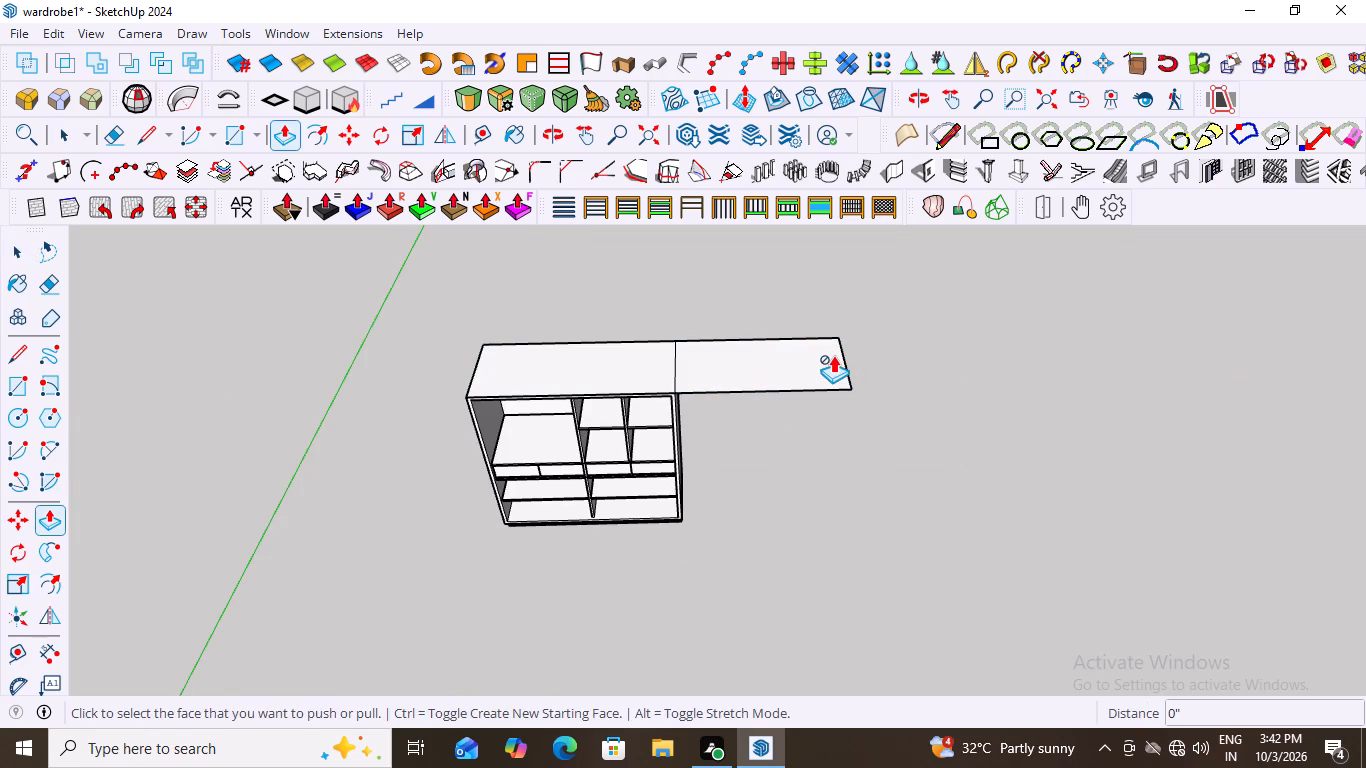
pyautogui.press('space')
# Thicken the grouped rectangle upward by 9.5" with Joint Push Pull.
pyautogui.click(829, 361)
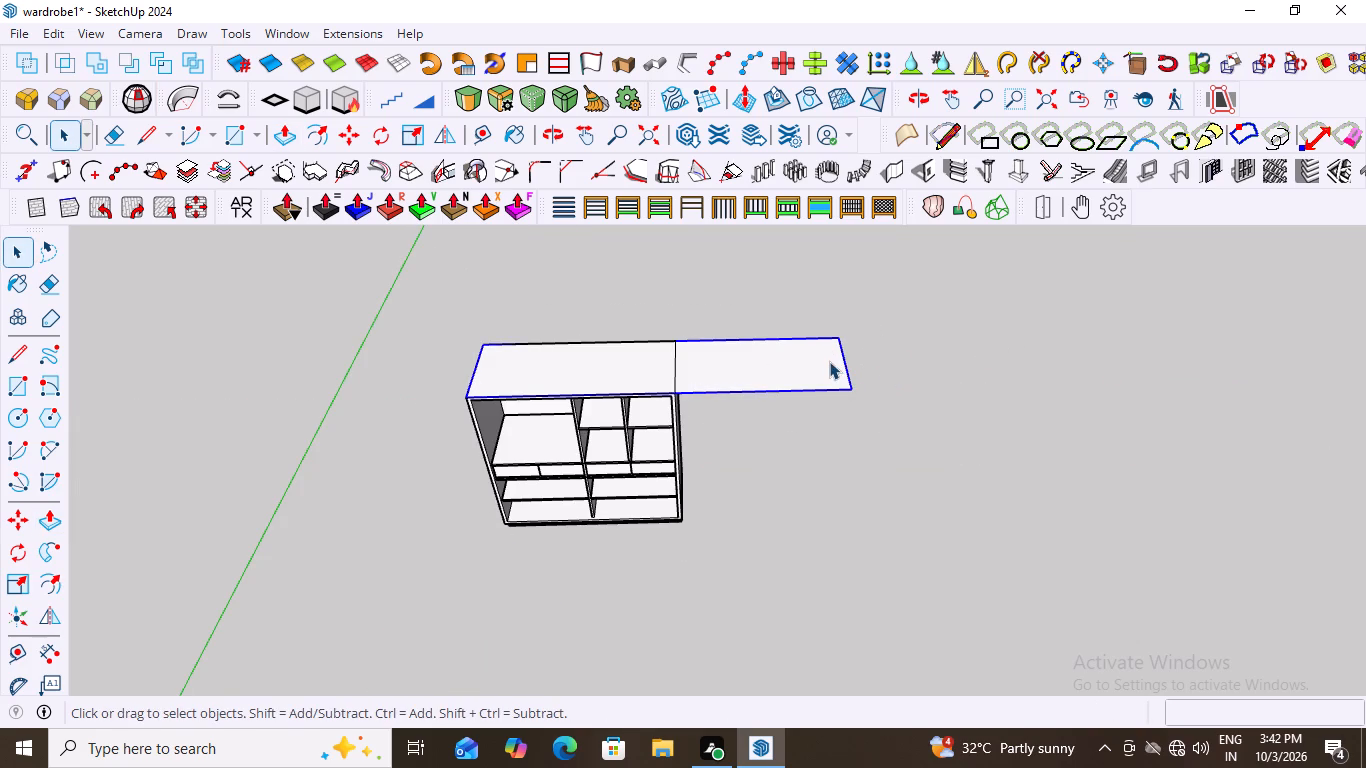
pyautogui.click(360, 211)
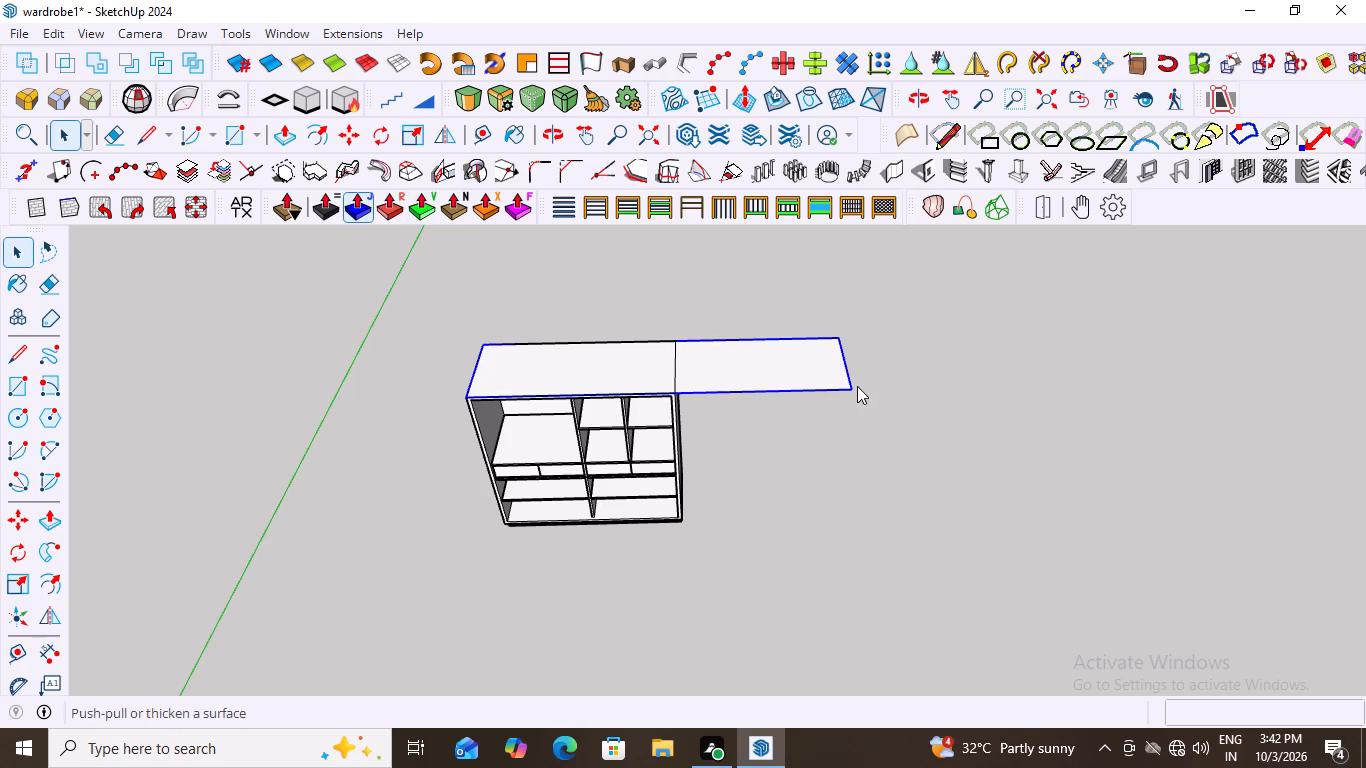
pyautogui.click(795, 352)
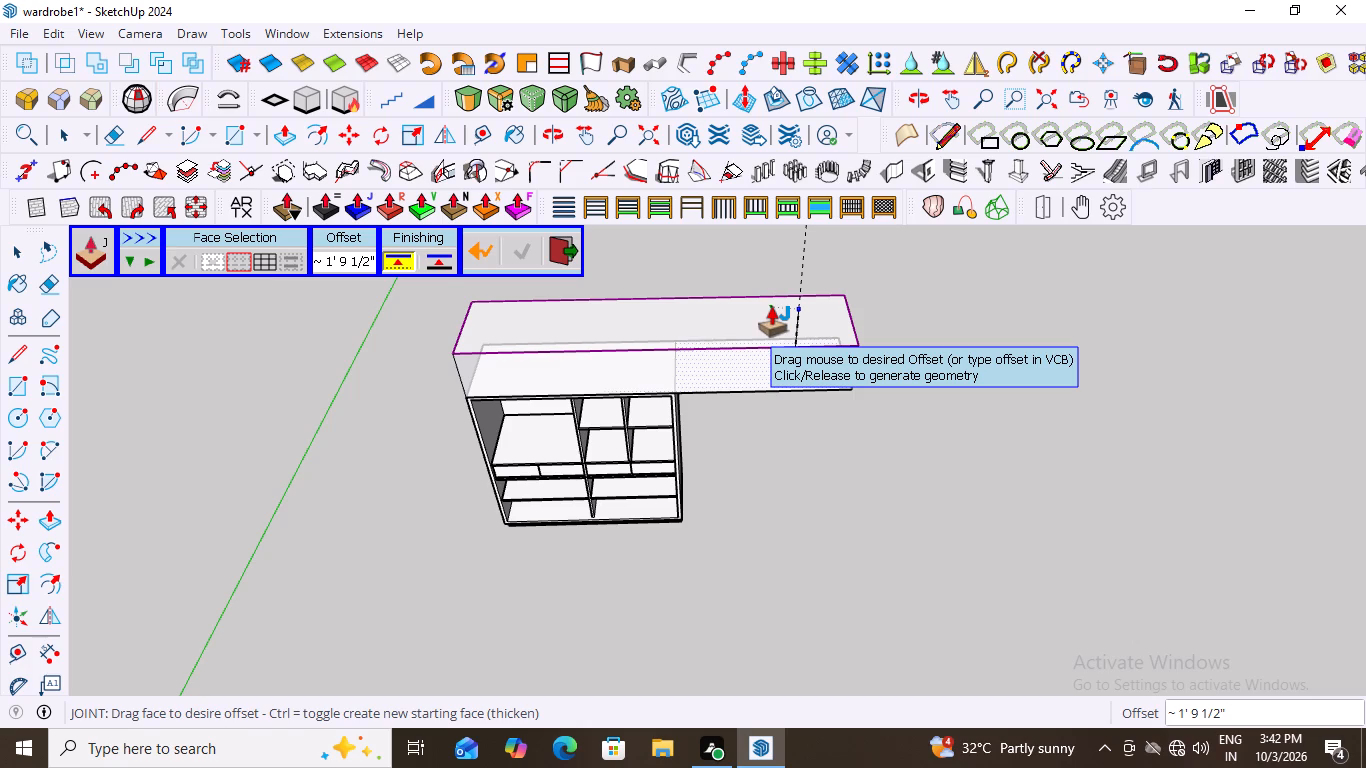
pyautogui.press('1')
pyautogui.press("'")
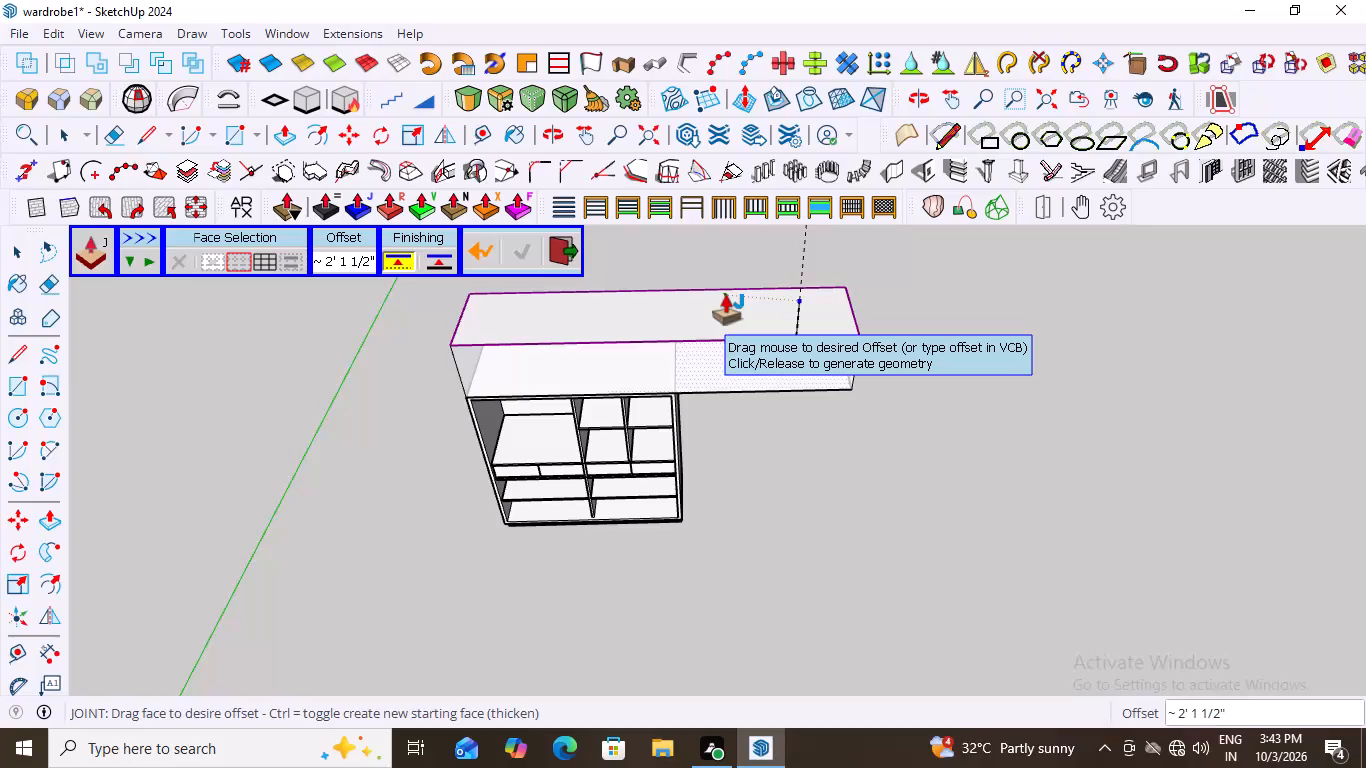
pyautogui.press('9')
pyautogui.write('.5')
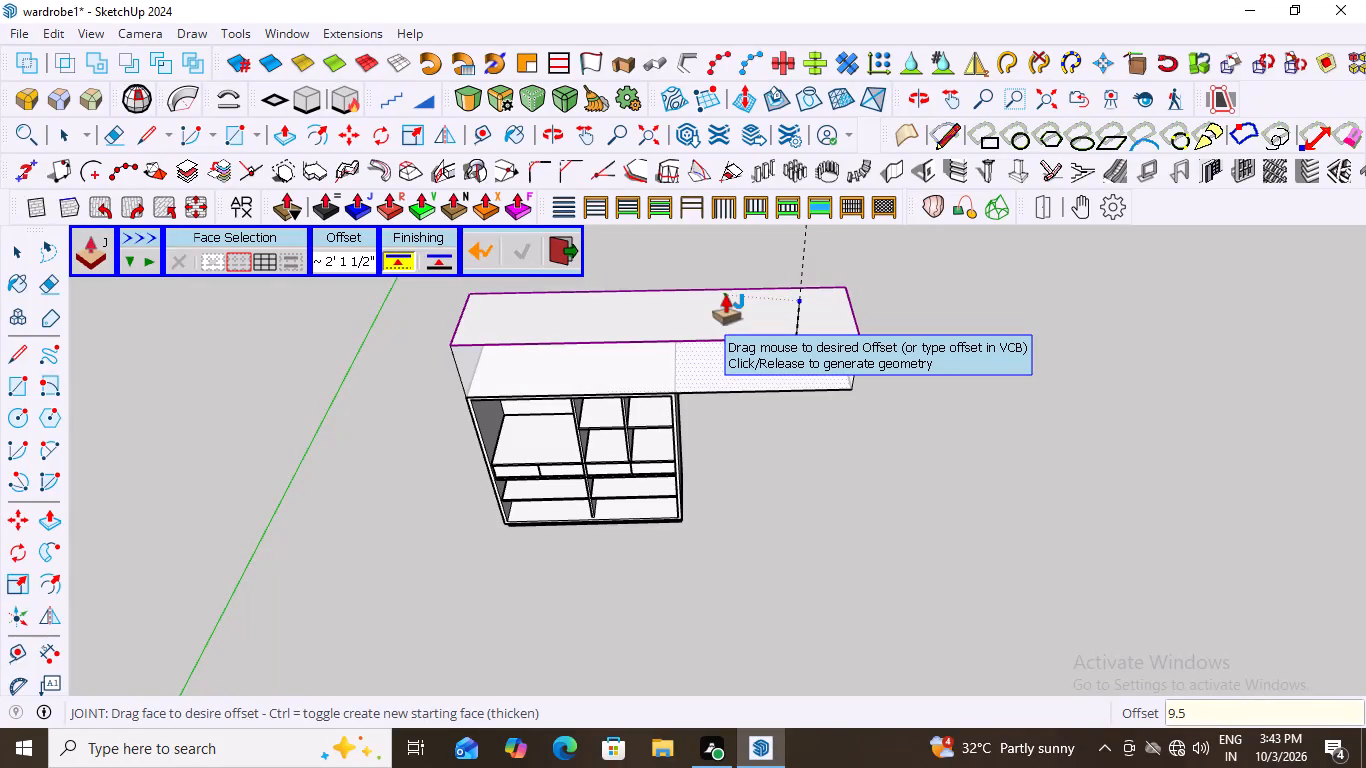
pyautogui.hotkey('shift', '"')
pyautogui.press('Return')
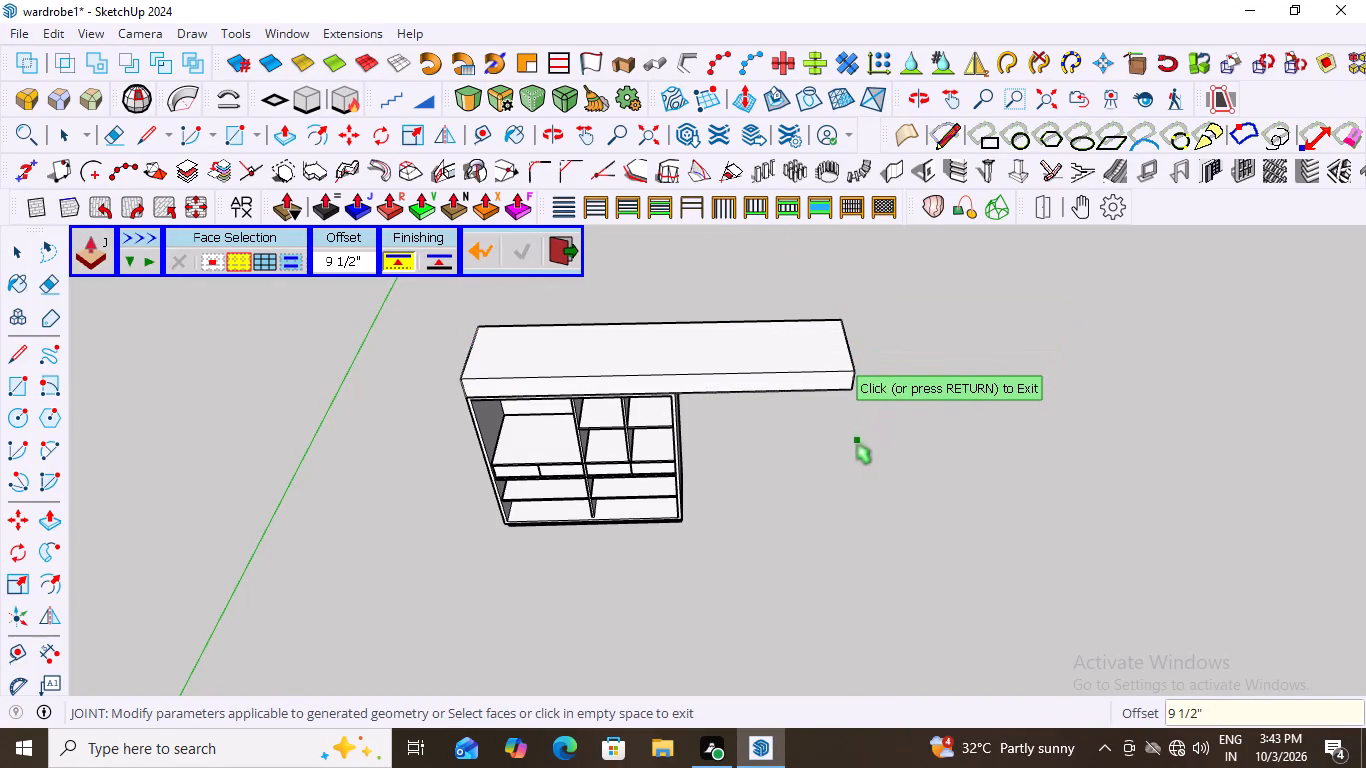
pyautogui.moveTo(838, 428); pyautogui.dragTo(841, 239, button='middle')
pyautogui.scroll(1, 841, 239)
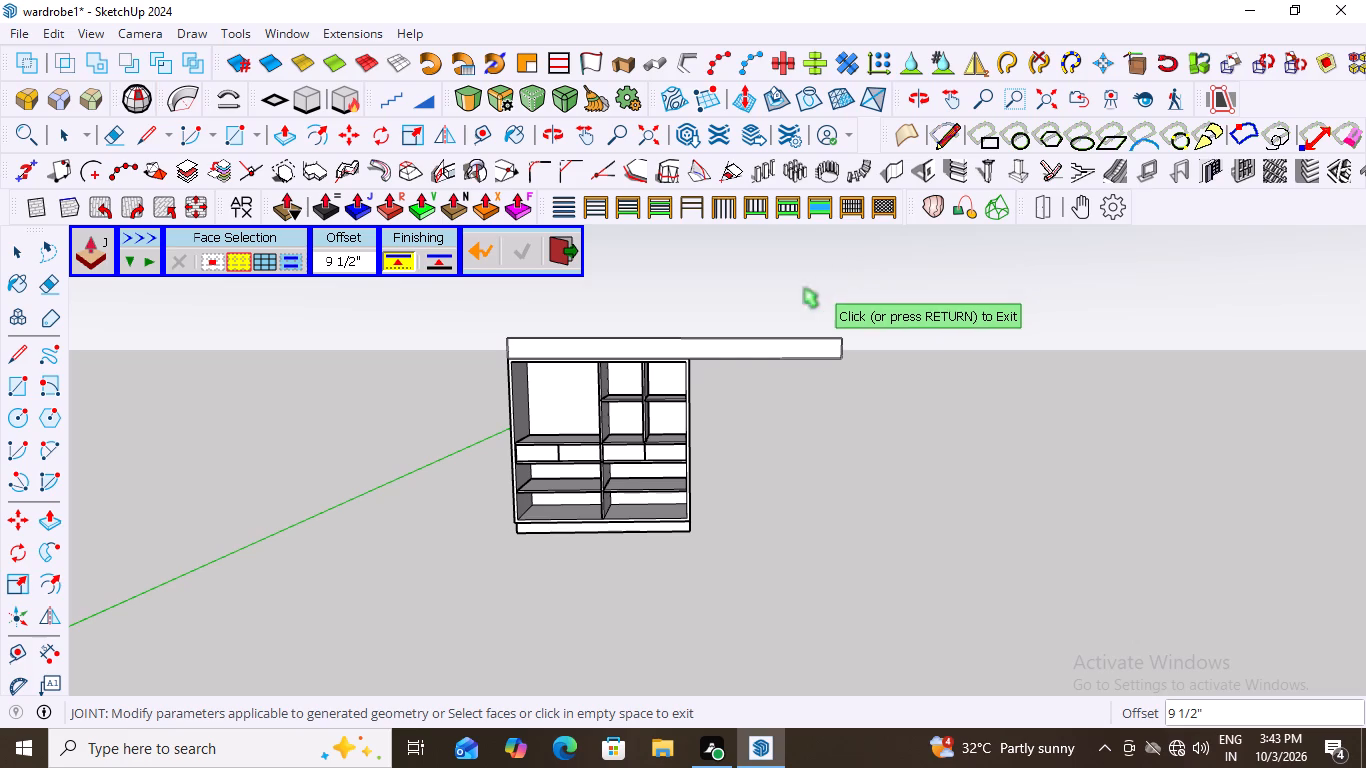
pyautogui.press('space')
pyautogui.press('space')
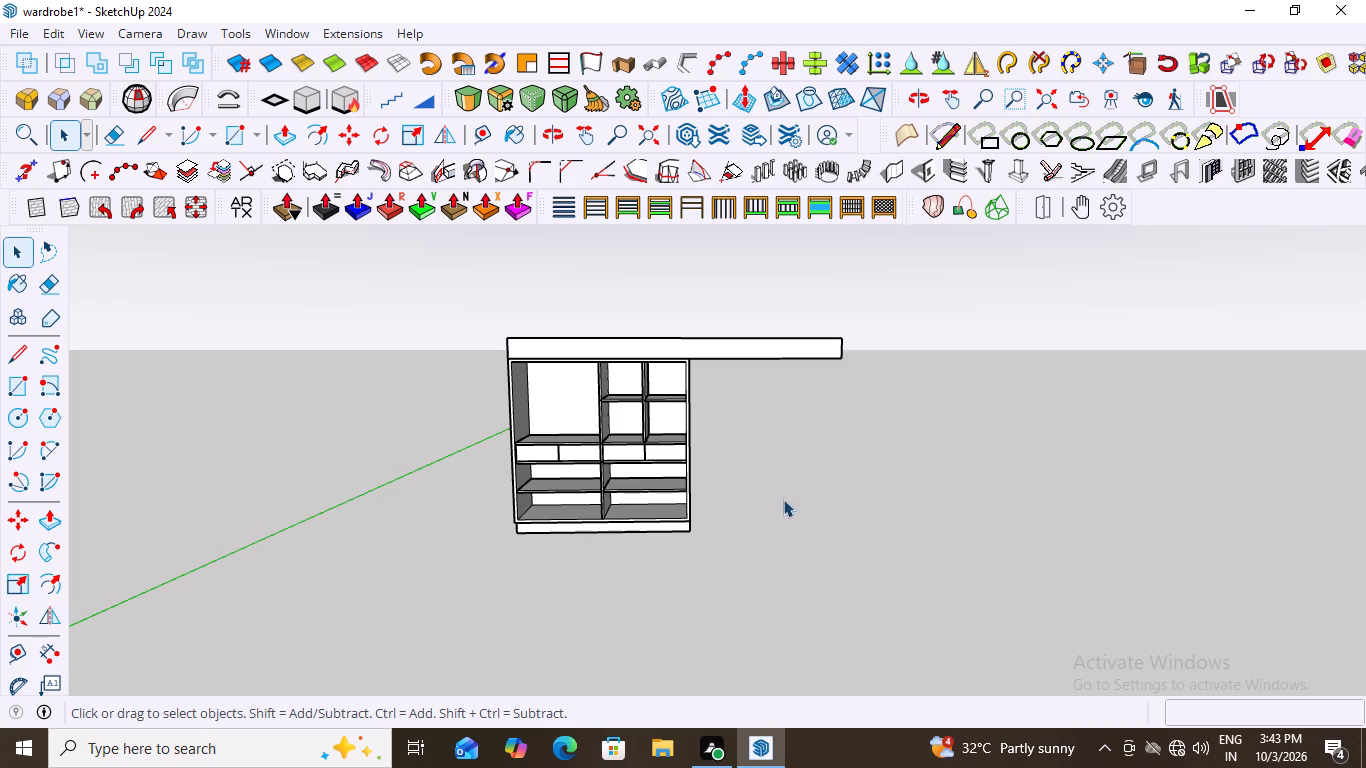
# Examine the thickened top slab and its overhang beyond the wardrobe from the front, above and below.
pyautogui.middleClick(781, 524)
pyautogui.scroll(12, 537, 323)
pyautogui.scroll(-2, 588, 327)
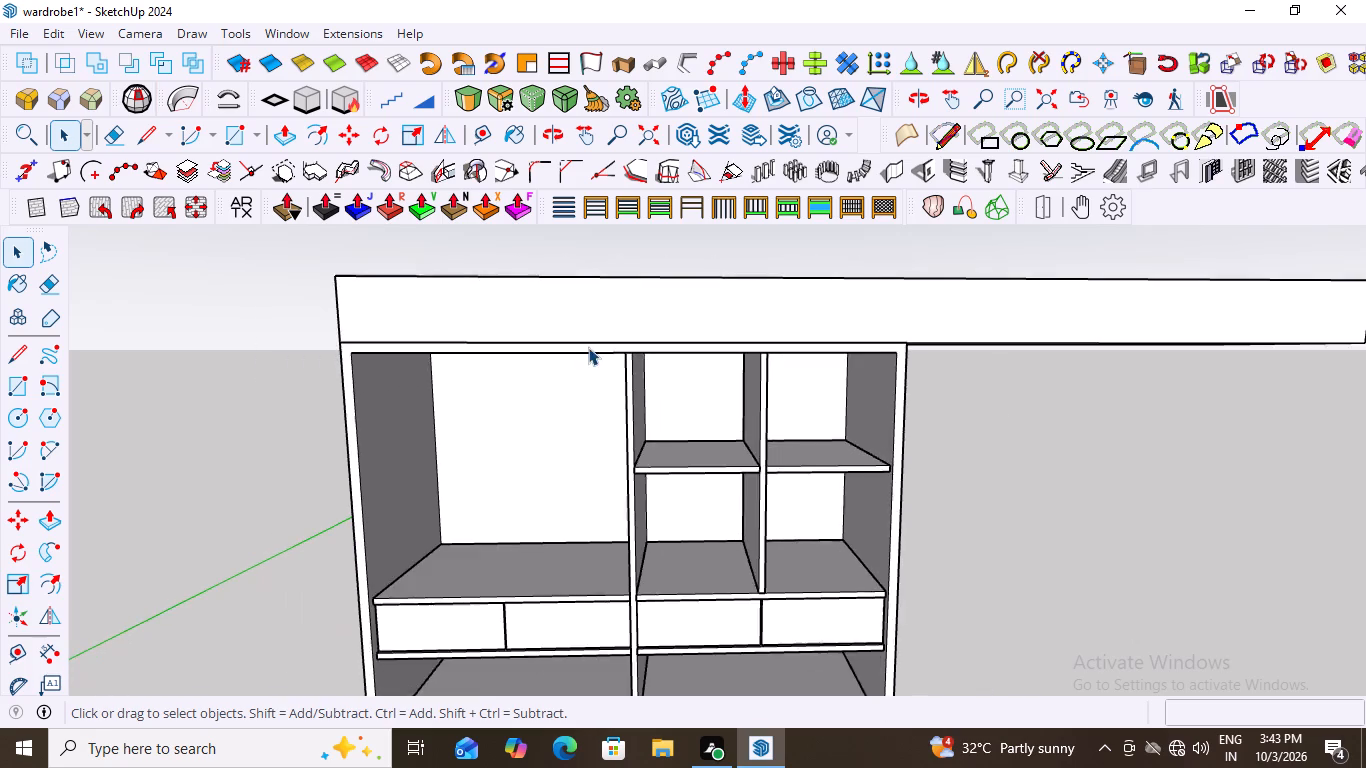
pyautogui.scroll(-5, 588, 347)
pyautogui.scroll(-5, 829, 357)
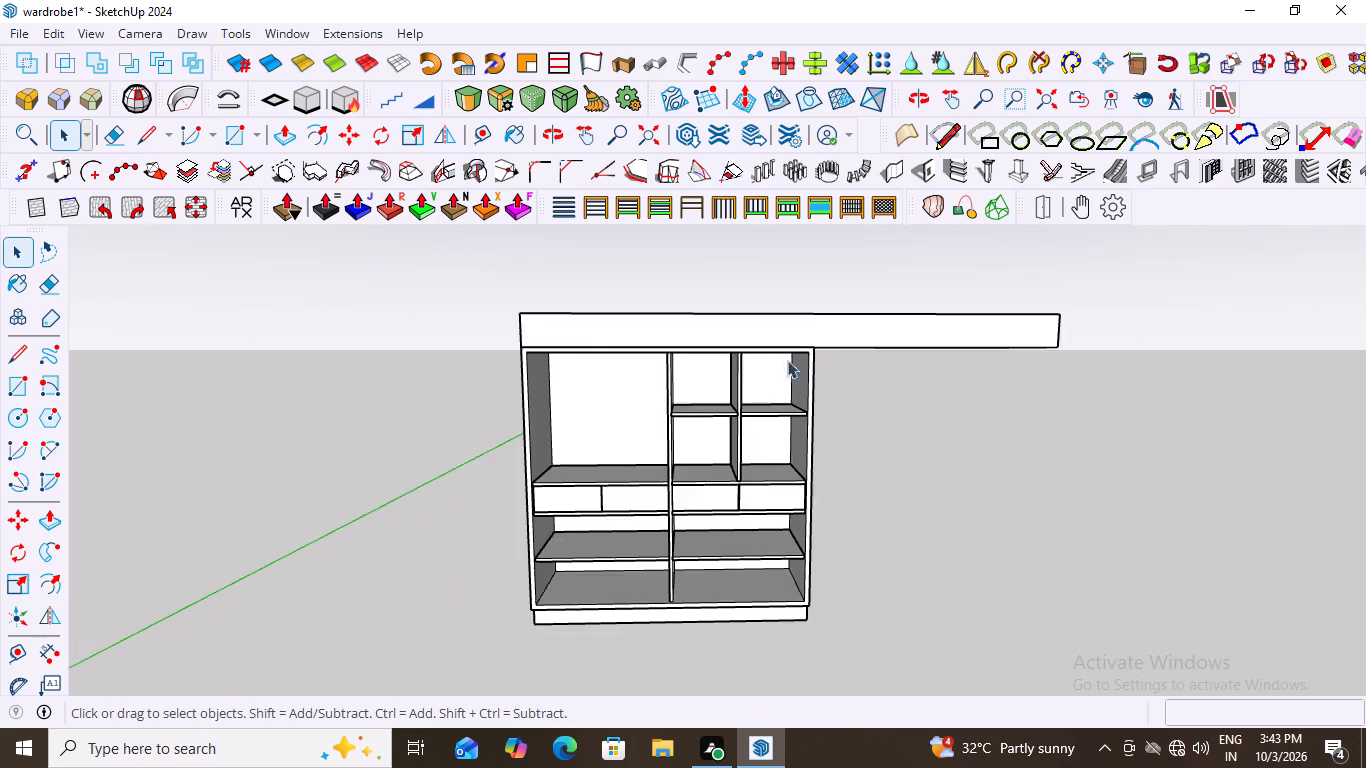
pyautogui.scroll(-6, 787, 360)
pyautogui.moveTo(901, 330); pyautogui.dragTo(891, 547, button='middle')
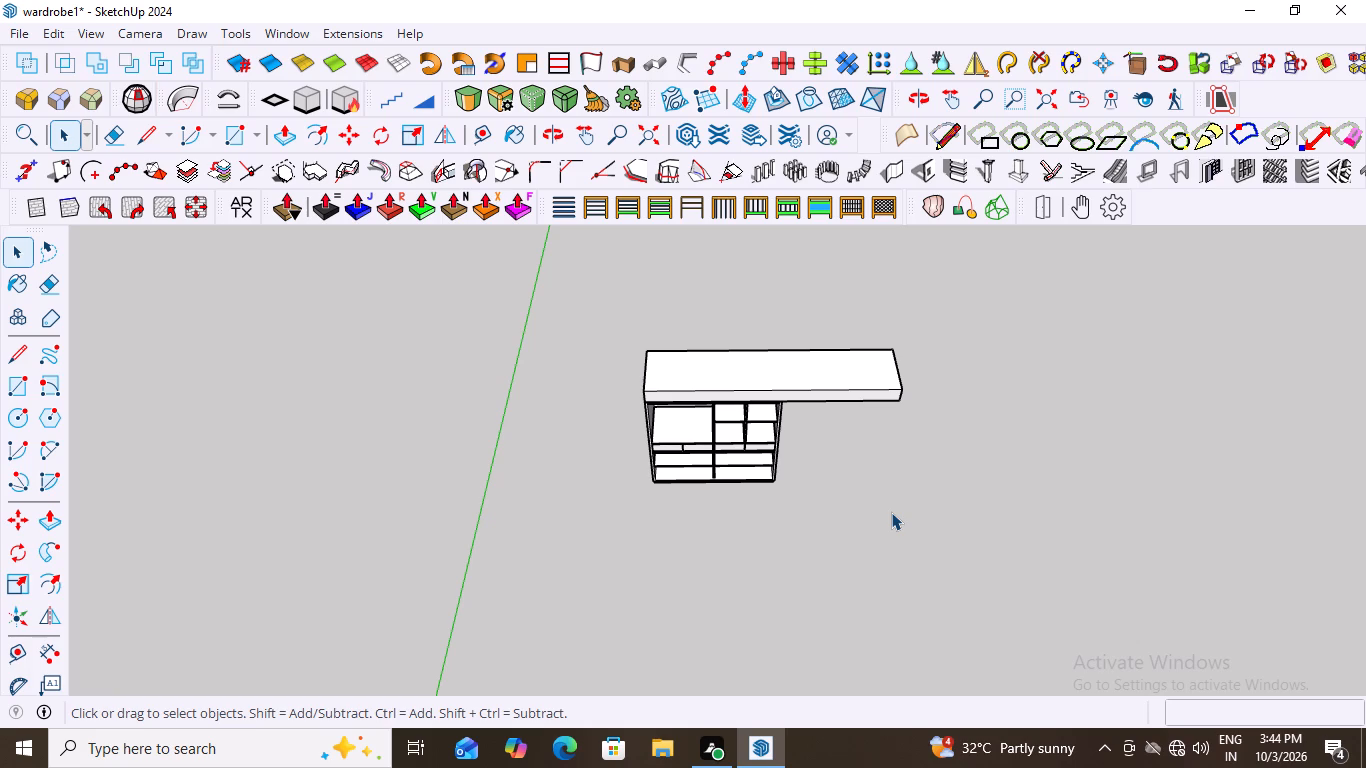
pyautogui.scroll(-3, 827, 466)
pyautogui.moveTo(846, 435); pyautogui.dragTo(818, 386, button='middle')
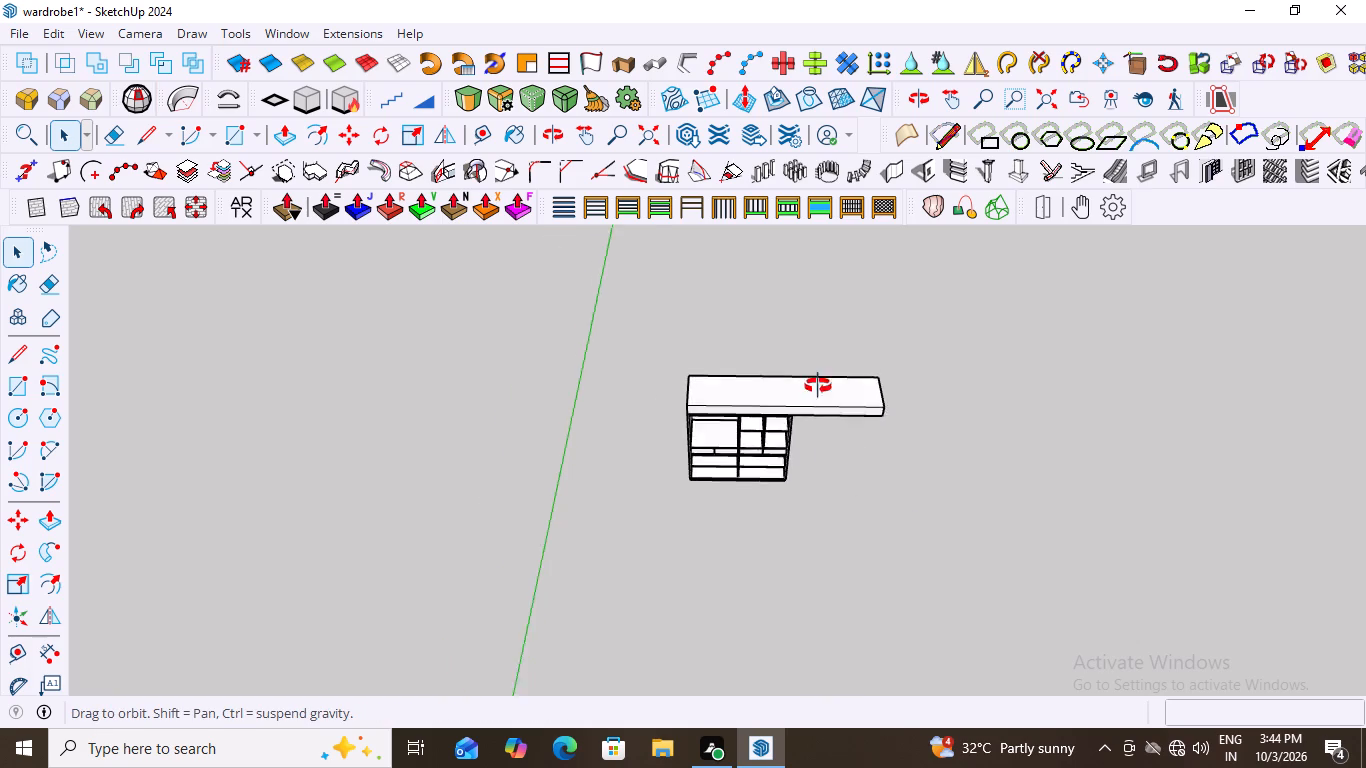
pyautogui.moveTo(818, 386); pyautogui.dragTo(848, 237, button='middle')
pyautogui.scroll(12, 822, 367)
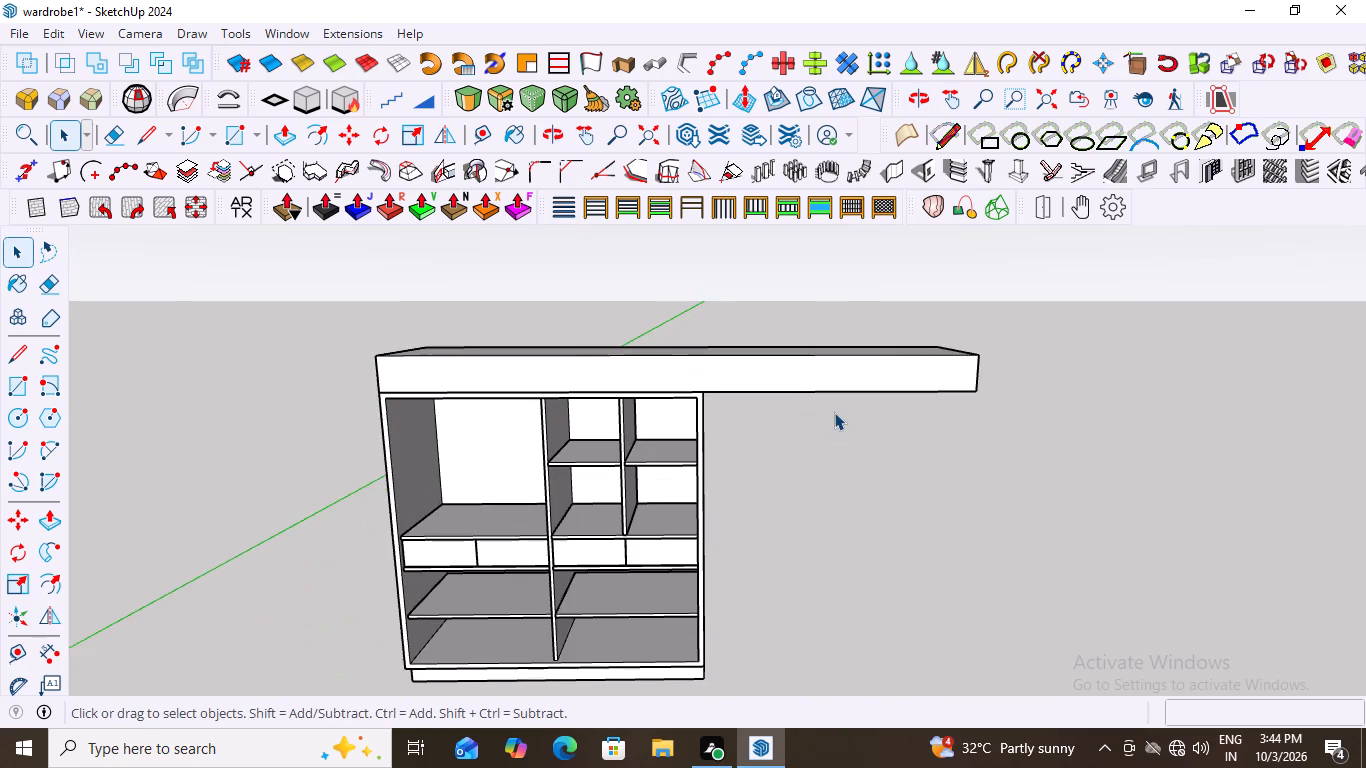
pyautogui.moveTo(837, 428); pyautogui.dragTo(822, 372, button='middle')
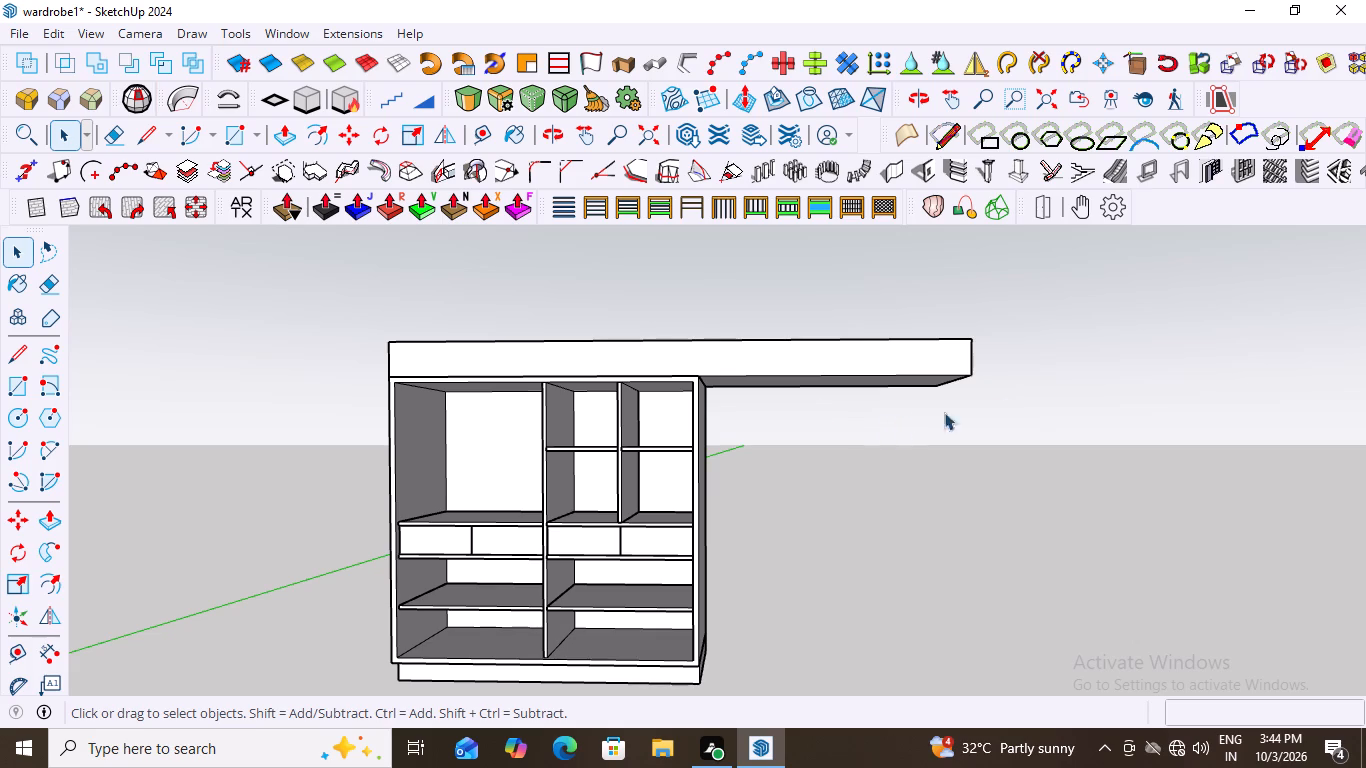
pyautogui.moveTo(895, 420); pyautogui.dragTo(948, 439, button='middle')
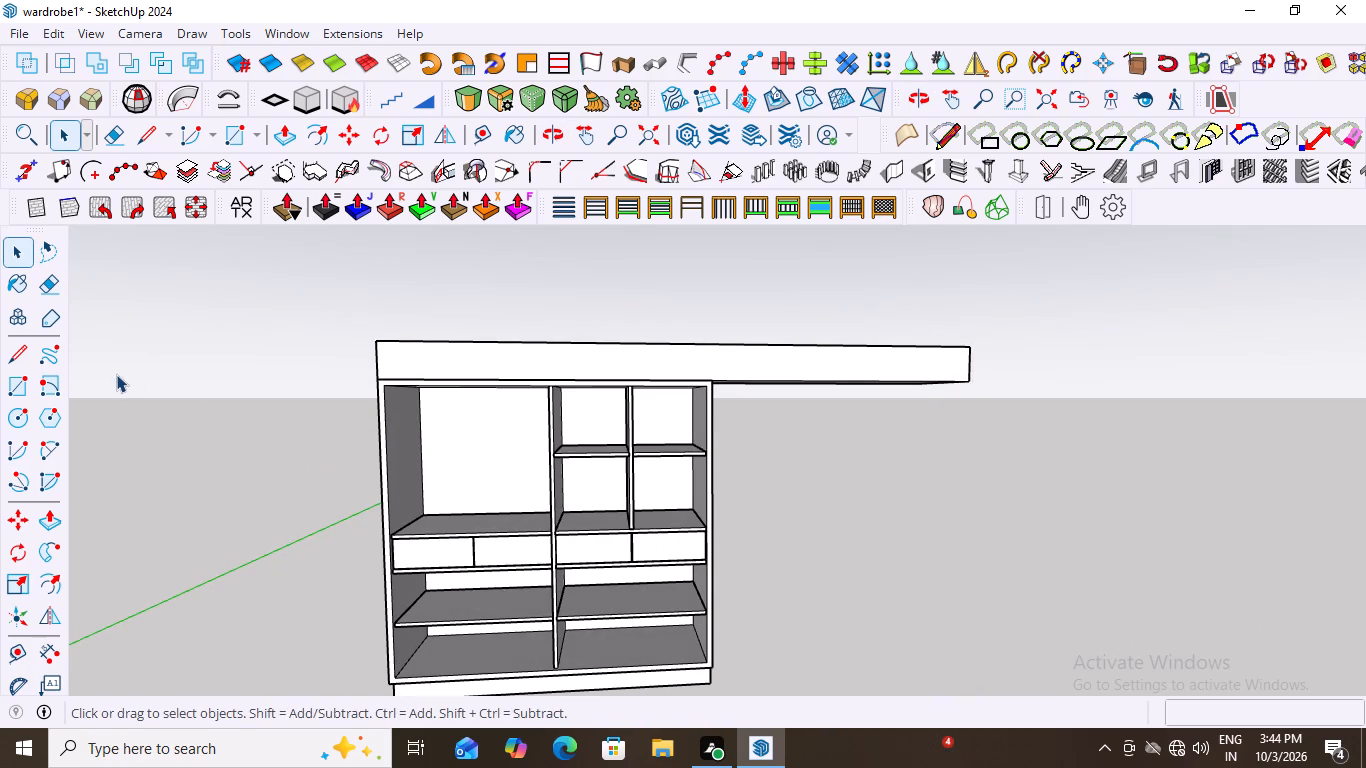
# Measure the top slab's height at its front corner above the wardrobe's outer side with the Dimension tool.
pyautogui.click(52, 656)
pyautogui.scroll(10, 327, 375)
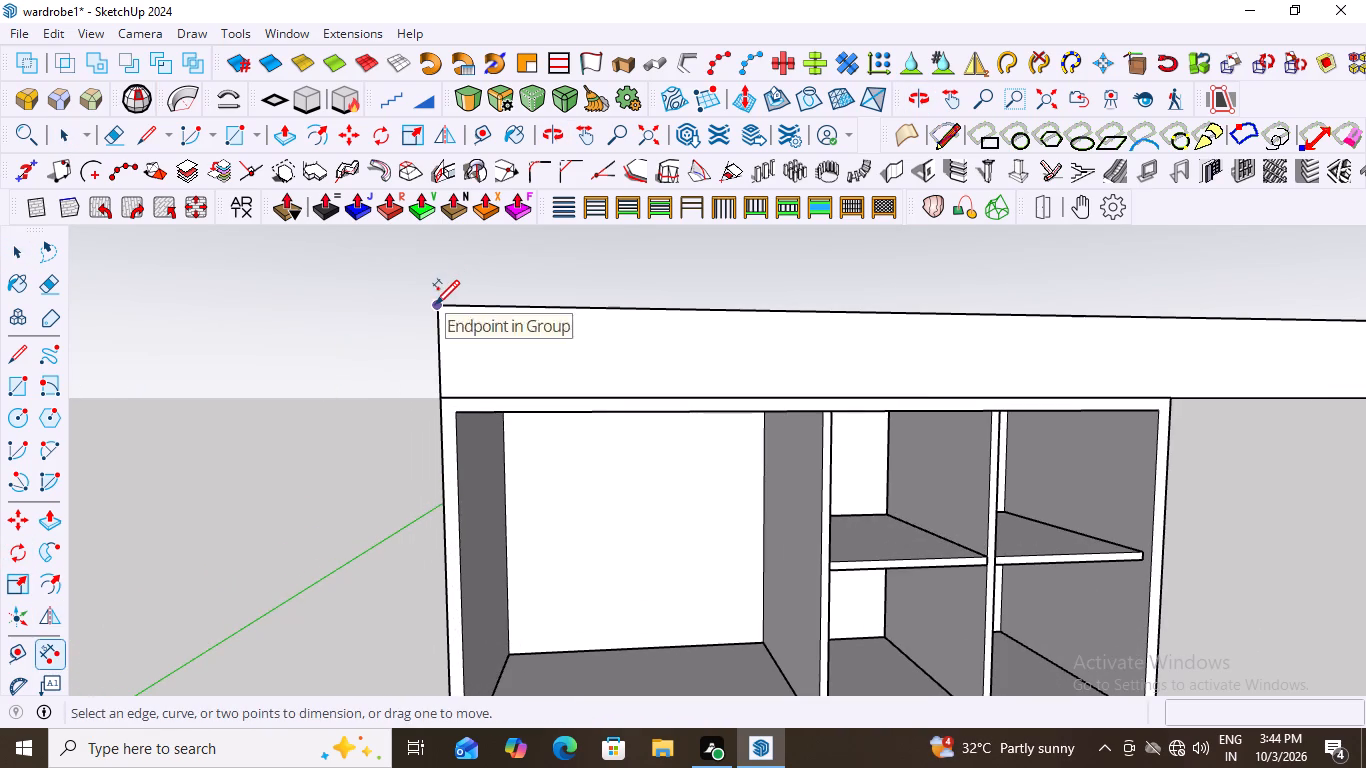
pyautogui.click(435, 303)
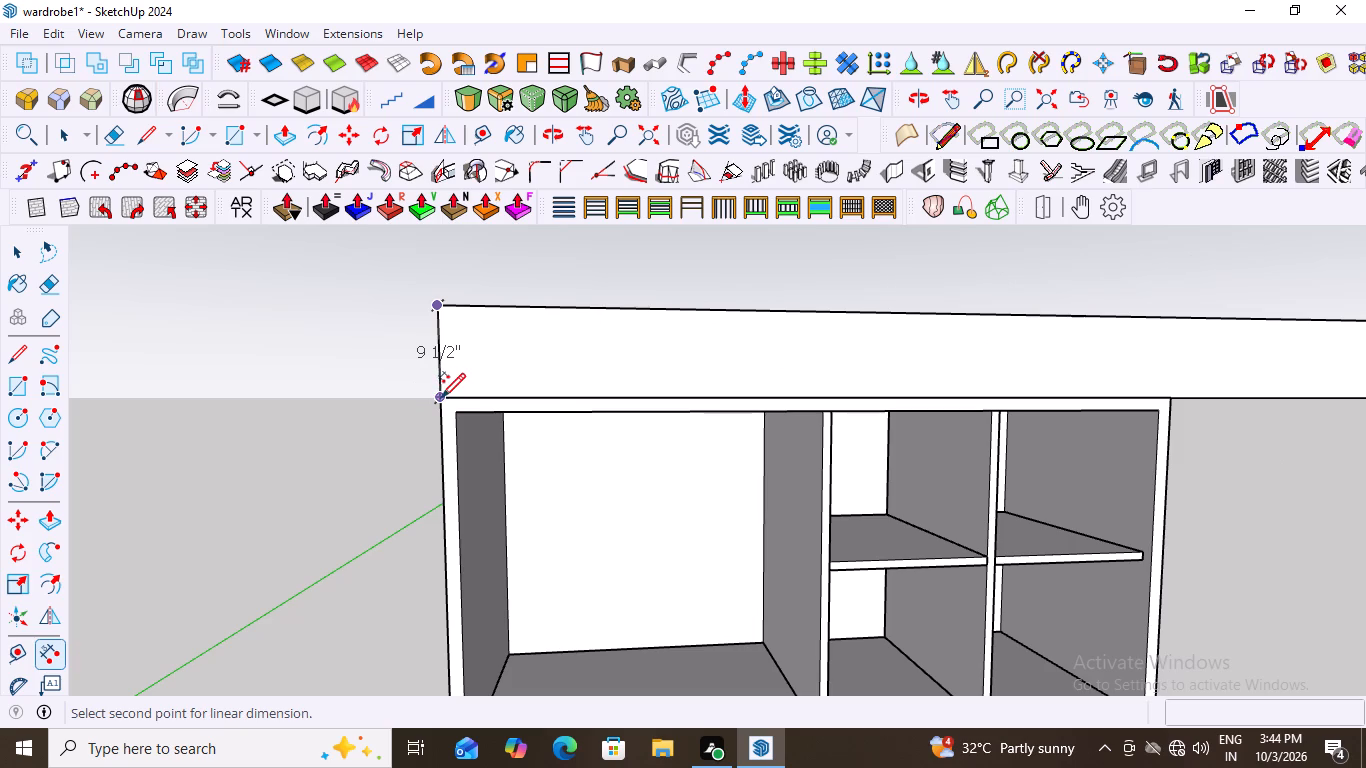
pyautogui.click(441, 396)
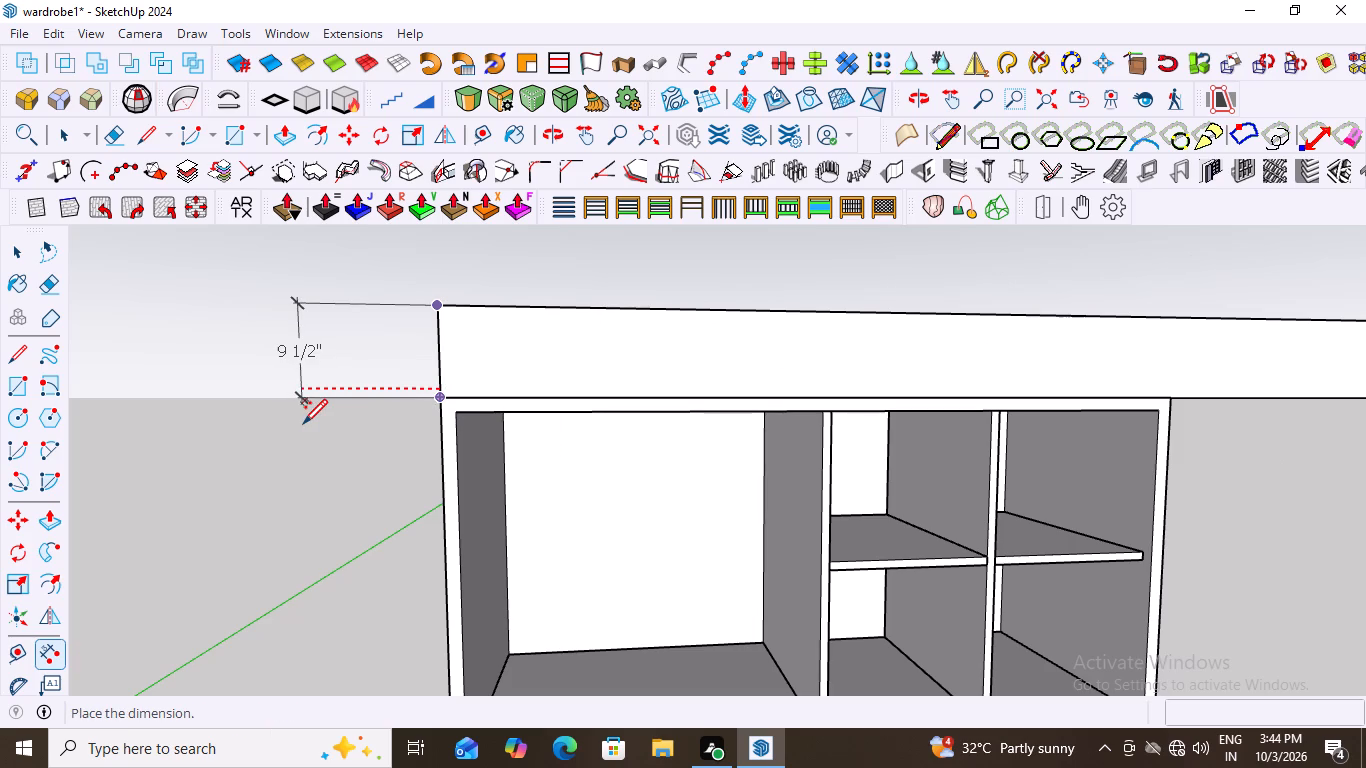
pyautogui.press('space')
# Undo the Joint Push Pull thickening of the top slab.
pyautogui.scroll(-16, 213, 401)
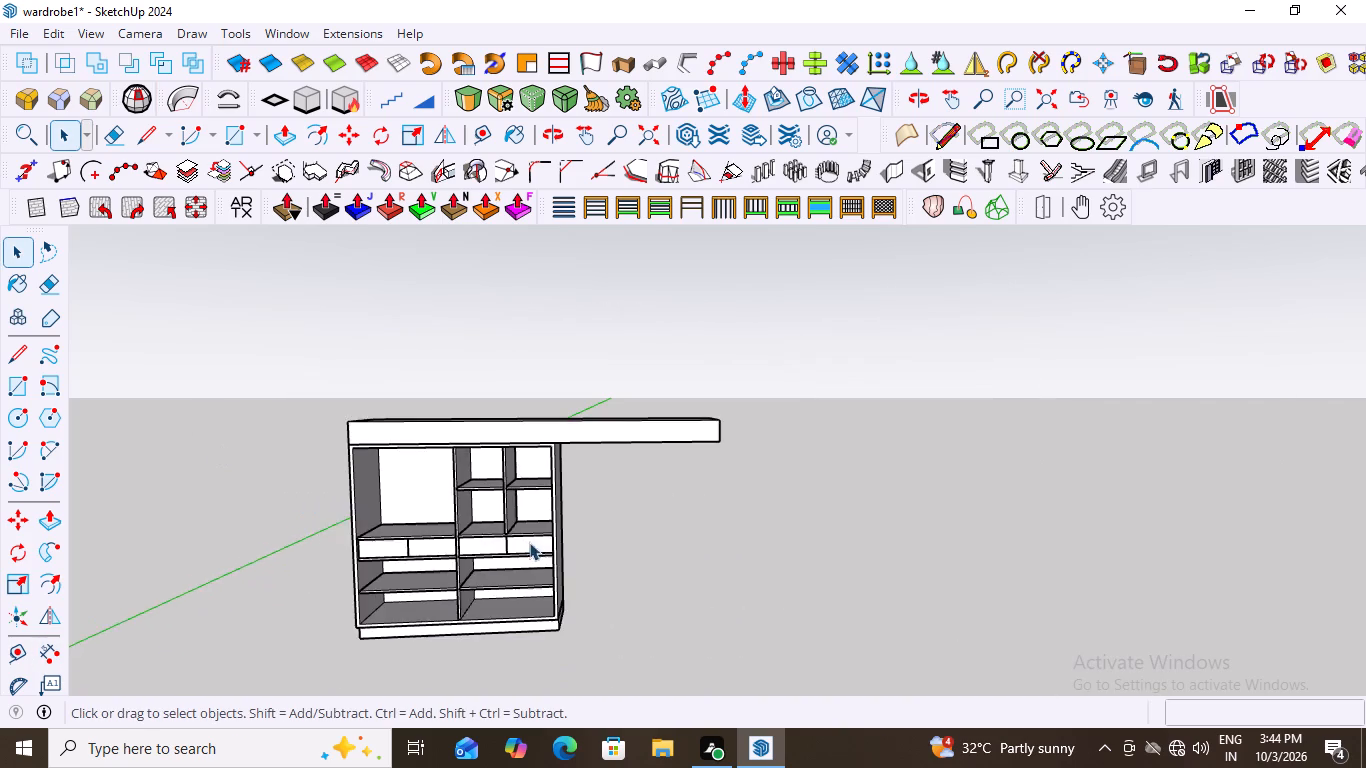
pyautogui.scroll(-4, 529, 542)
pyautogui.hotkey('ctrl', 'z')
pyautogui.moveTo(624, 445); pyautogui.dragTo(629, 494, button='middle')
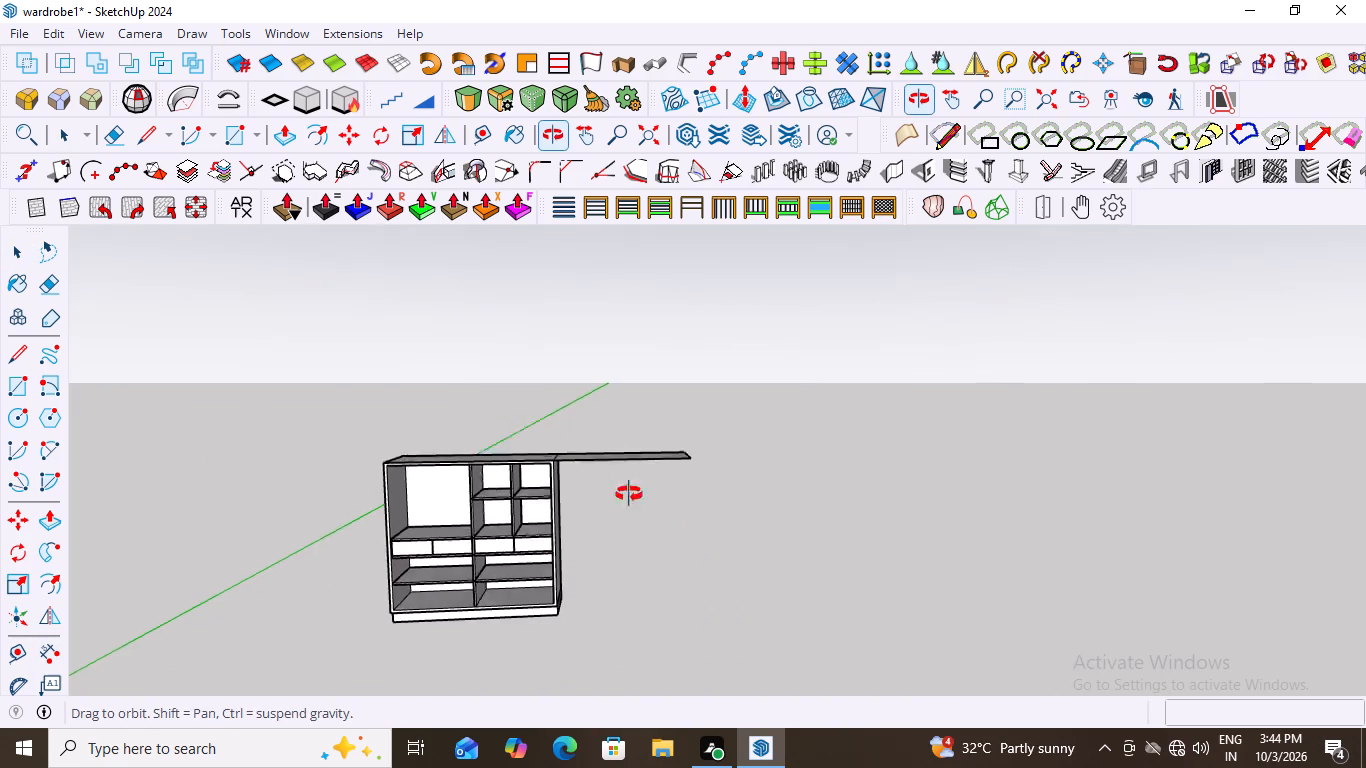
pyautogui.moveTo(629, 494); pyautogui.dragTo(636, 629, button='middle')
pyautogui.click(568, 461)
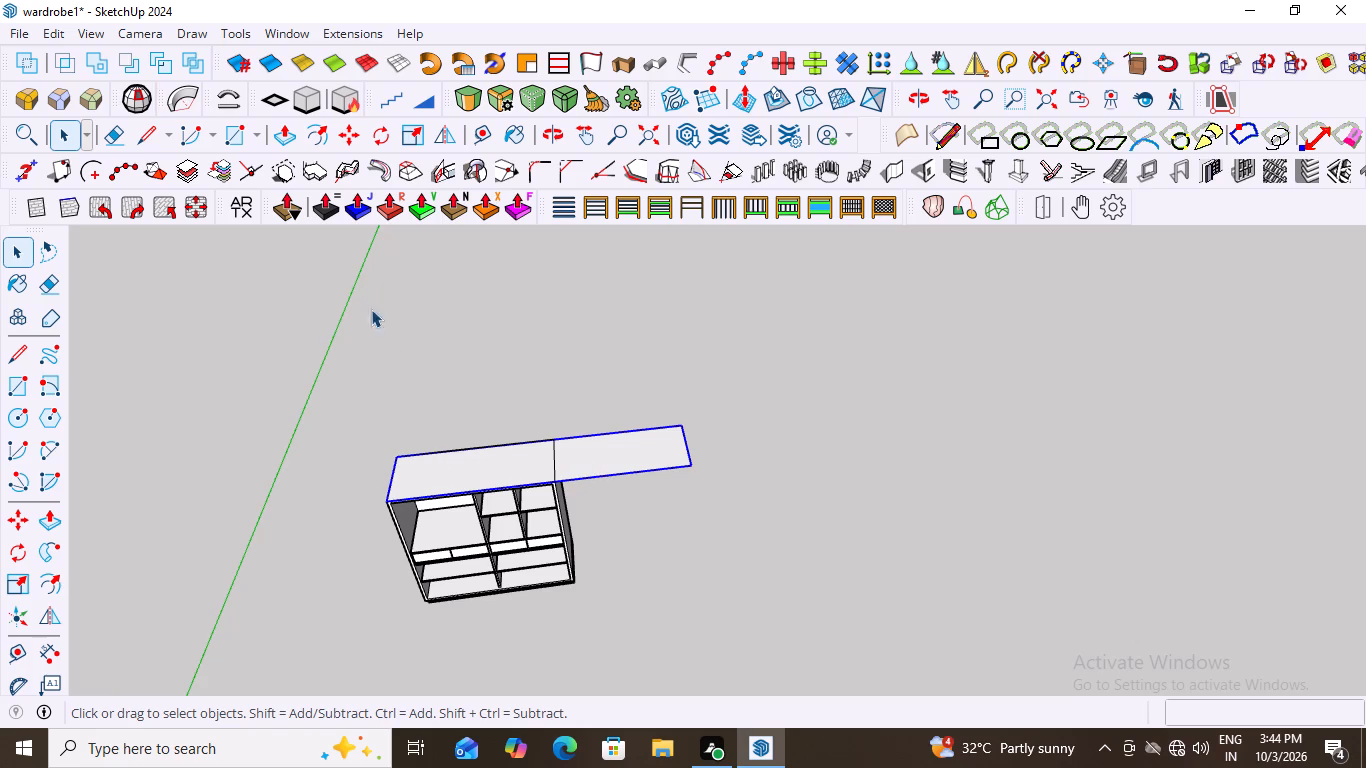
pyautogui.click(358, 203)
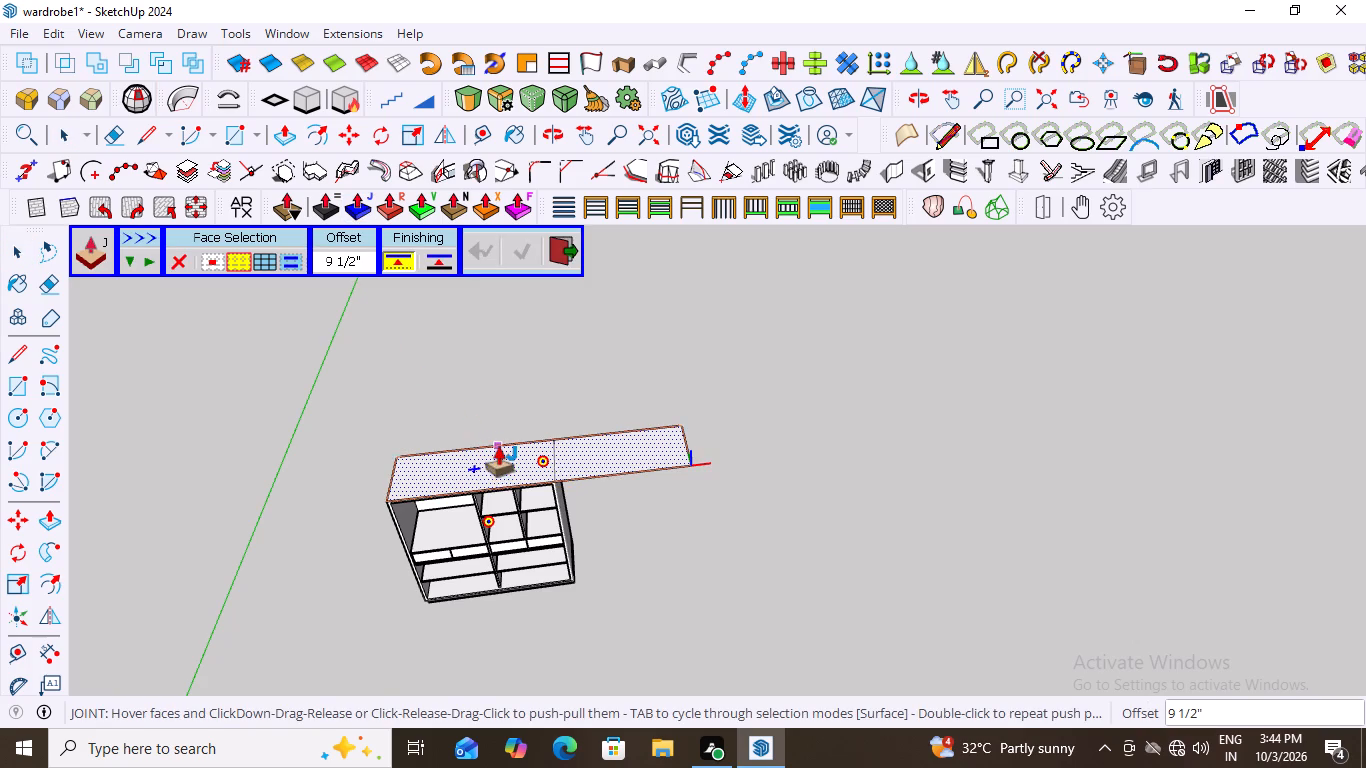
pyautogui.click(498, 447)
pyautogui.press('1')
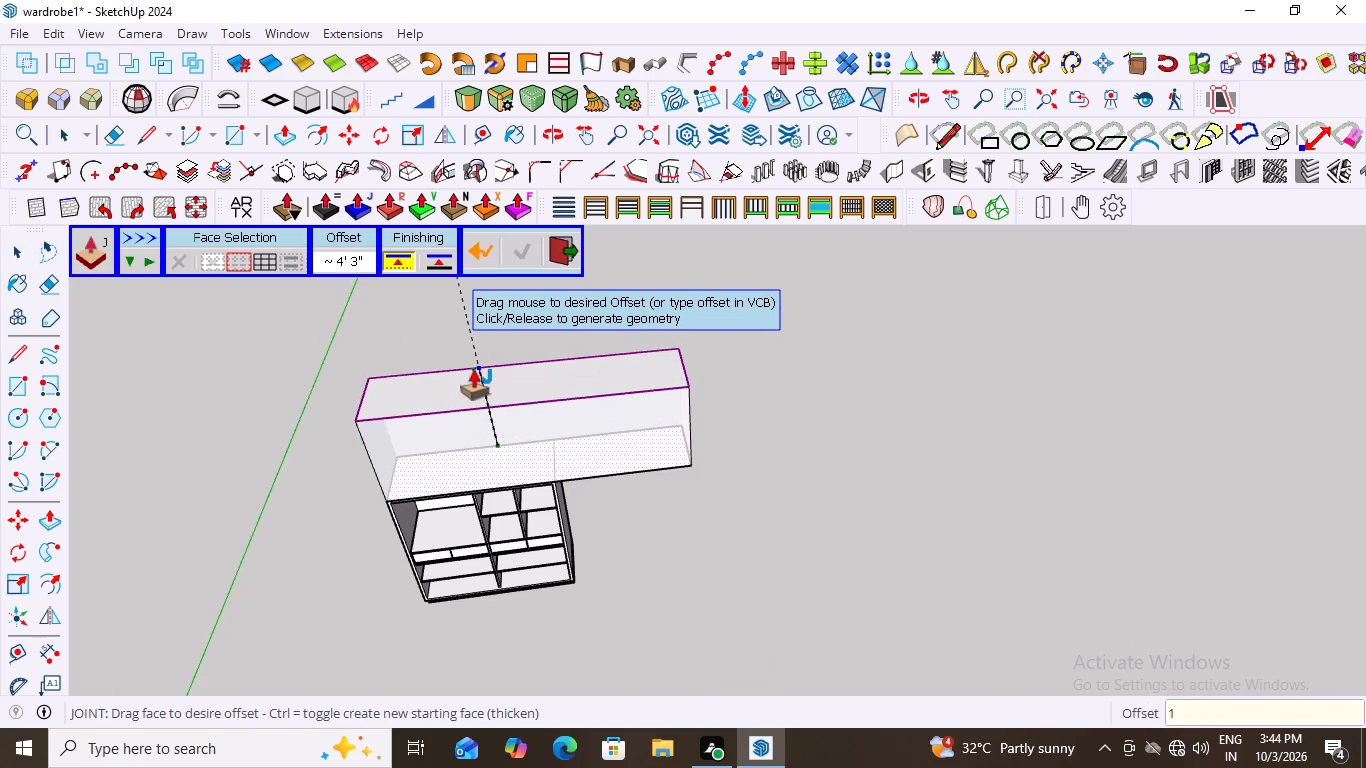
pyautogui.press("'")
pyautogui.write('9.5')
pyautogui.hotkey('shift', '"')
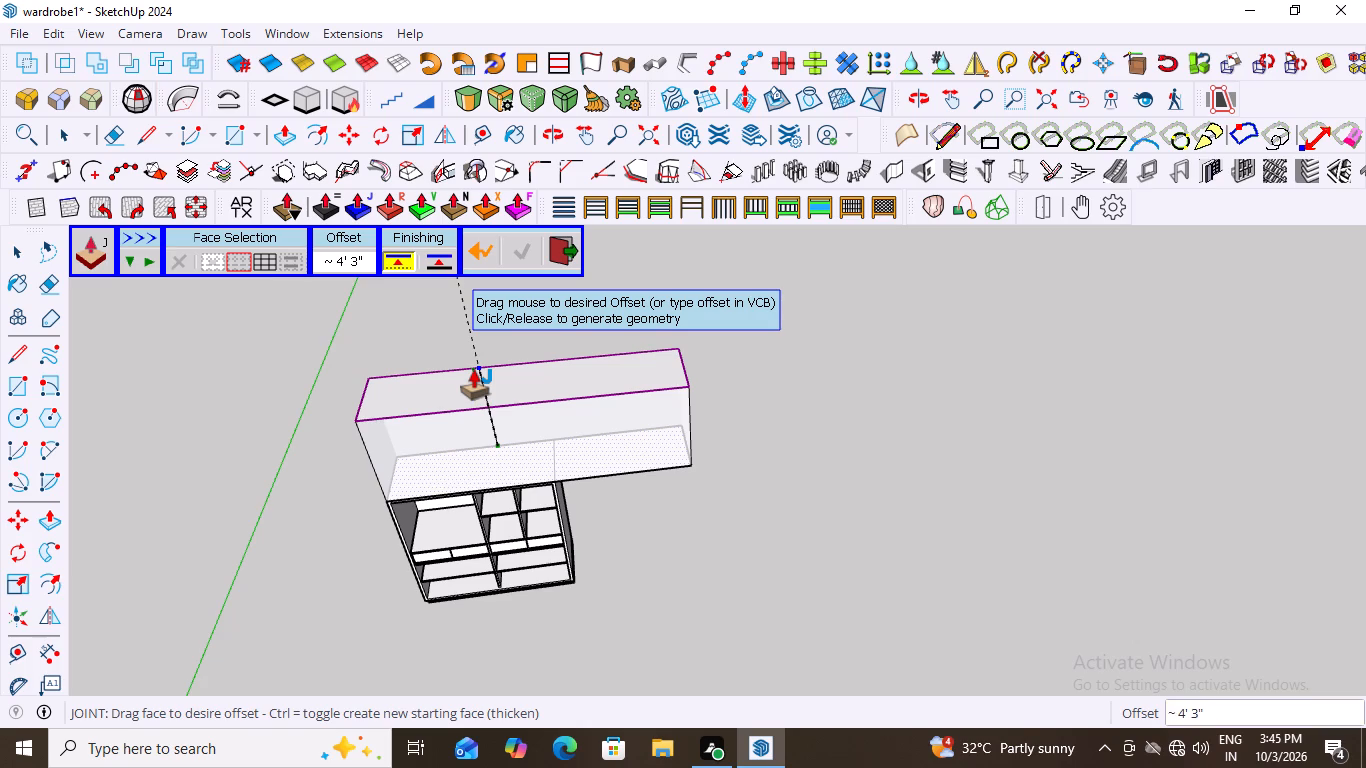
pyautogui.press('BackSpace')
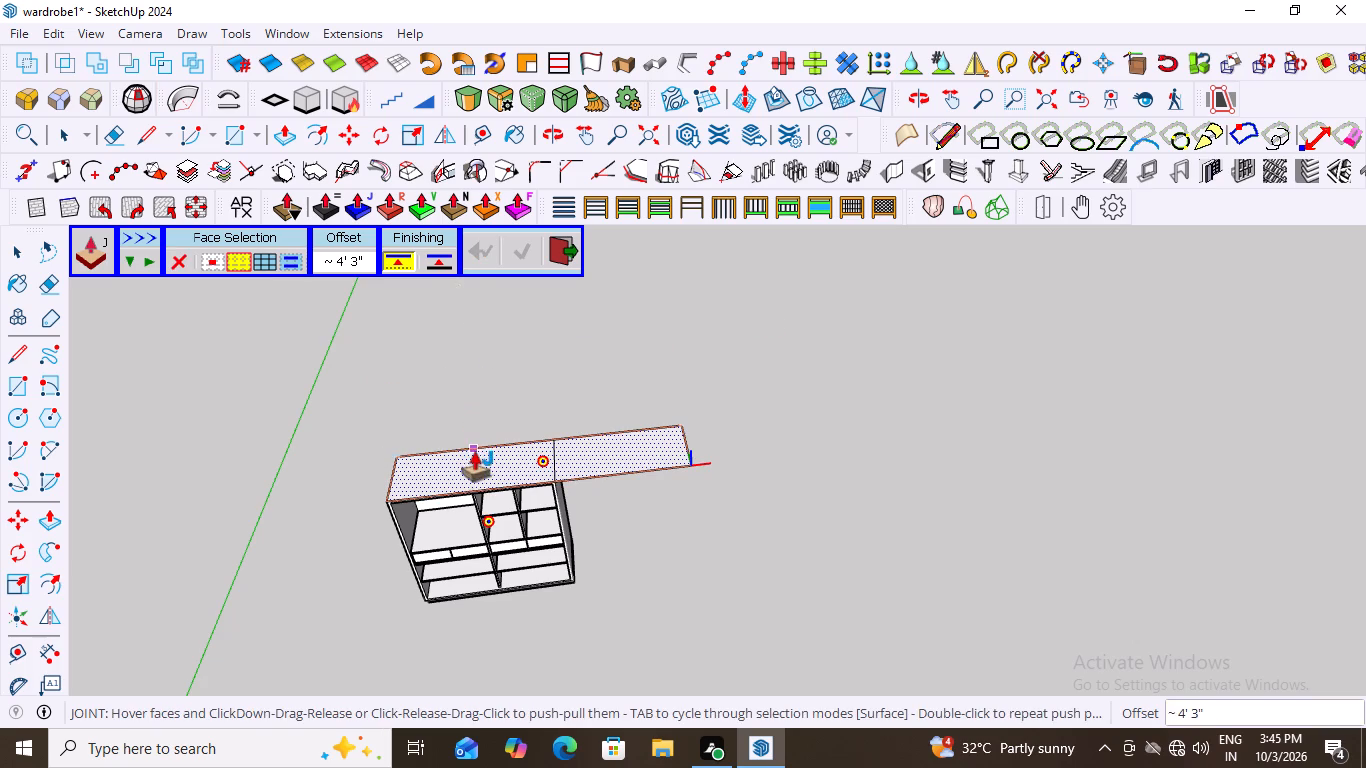
# Thicken the grouped top rectangle upward by 1'9.5" with Joint Push Pull.
pyautogui.click(474, 452)
pyautogui.press('1')
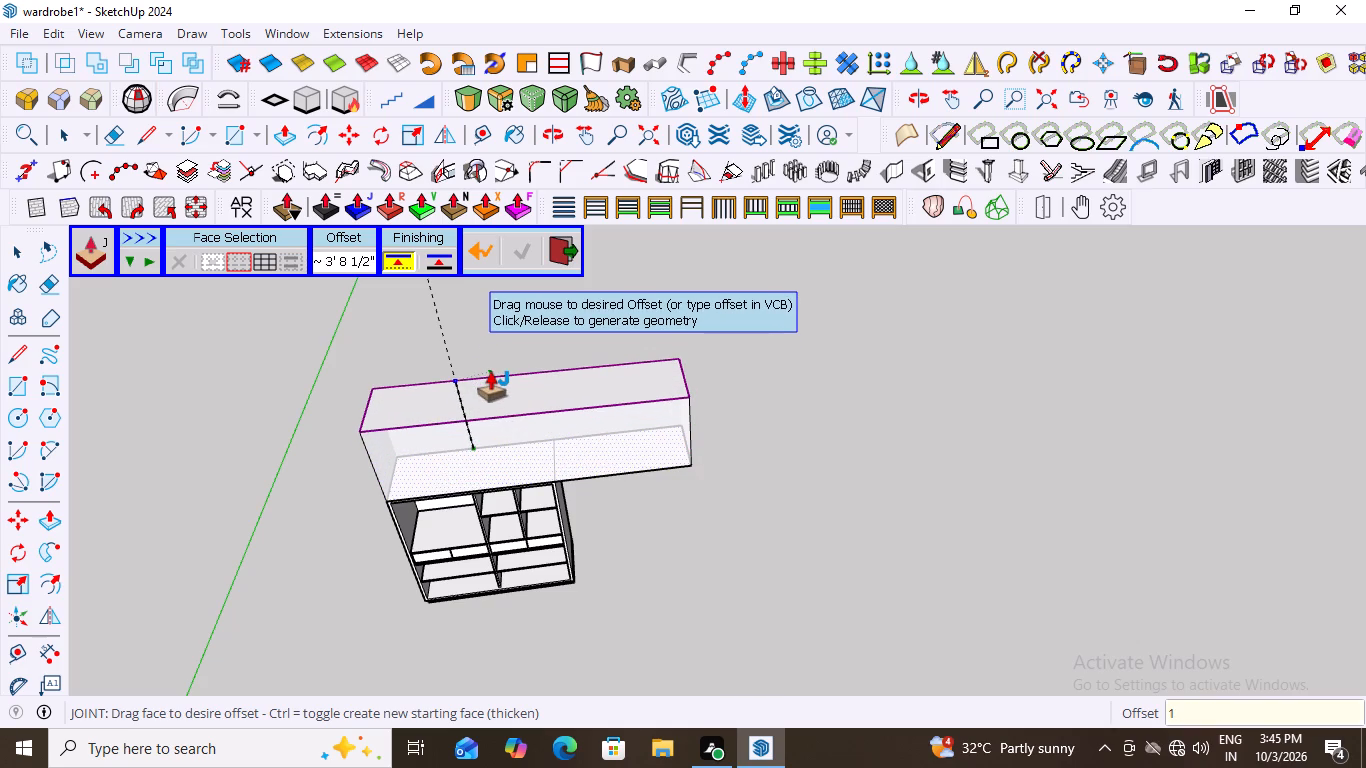
pyautogui.press("'")
pyautogui.write('9.')
pyautogui.press('5')
pyautogui.hotkey('shift', '"')
pyautogui.press('Return')
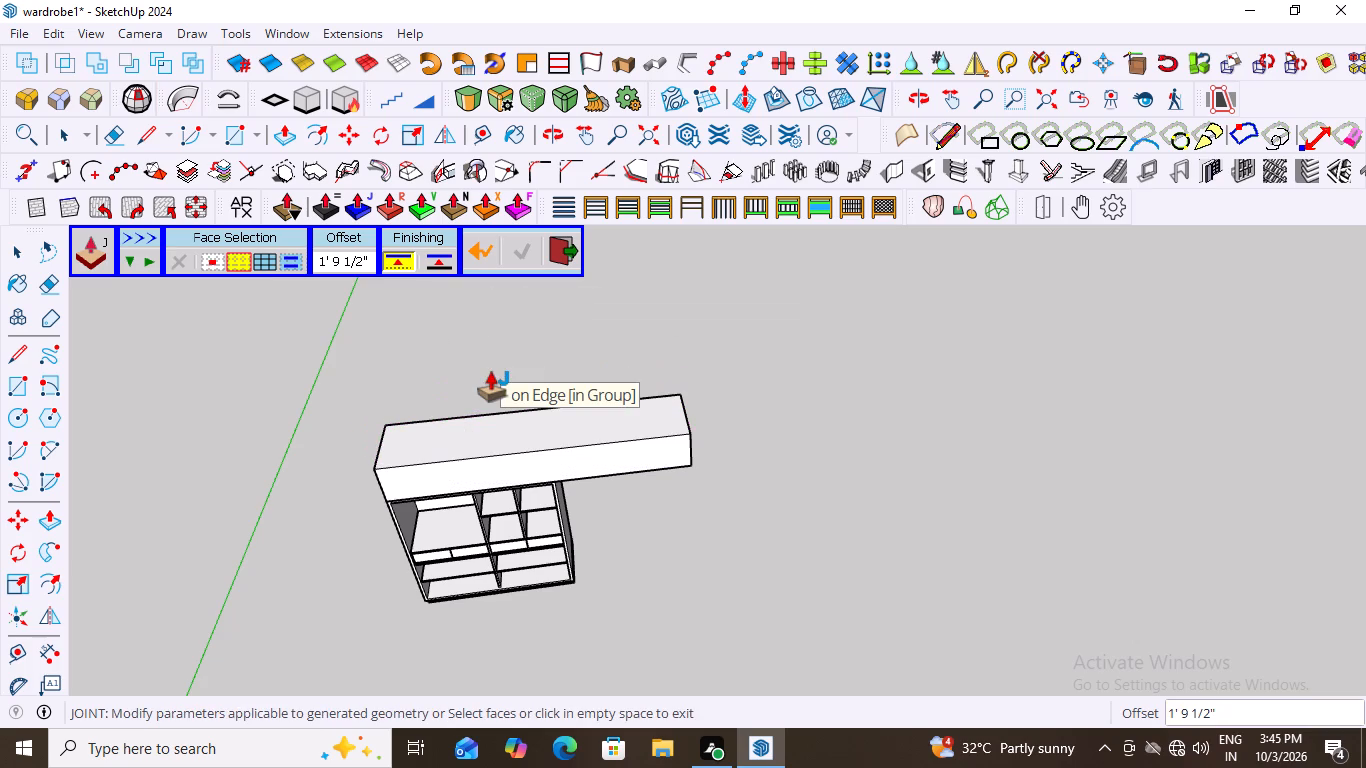
pyautogui.press('space')
pyautogui.press('space')
pyautogui.click(796, 417)
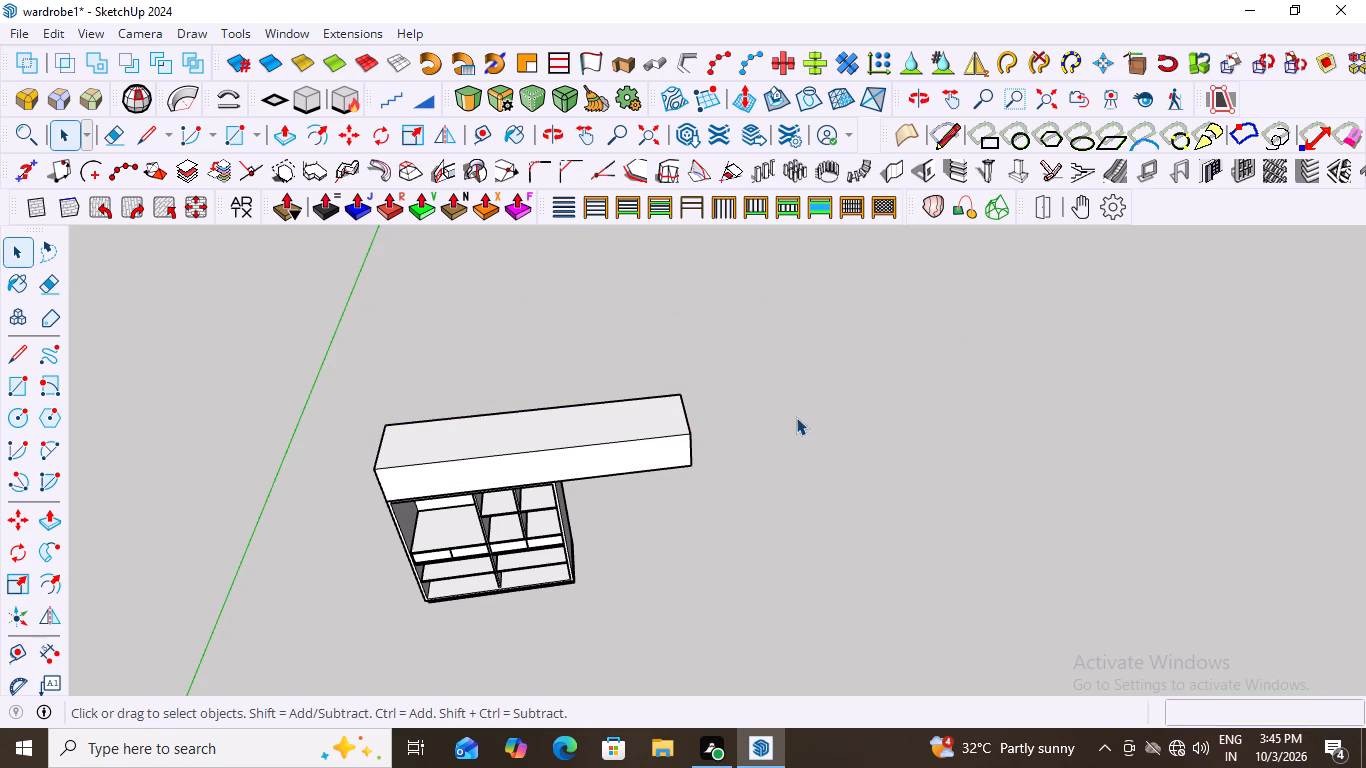
# Measure the top volume's height at its front corner above the wardrobe's outer side with the Dimension tool.
pyautogui.moveTo(658, 464); pyautogui.dragTo(840, 291, button='middle')
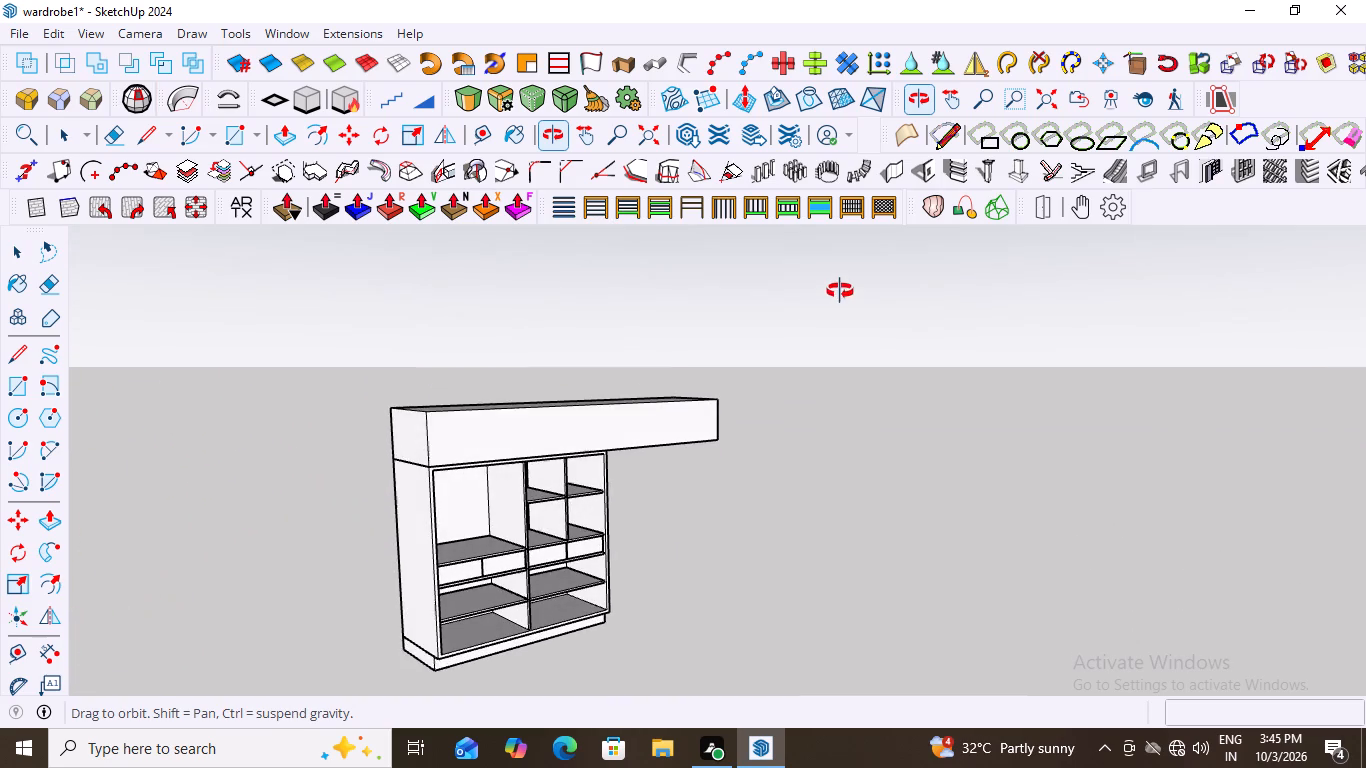
pyautogui.moveTo(840, 291); pyautogui.dragTo(842, 291, button='middle')
pyautogui.scroll(6, 458, 398)
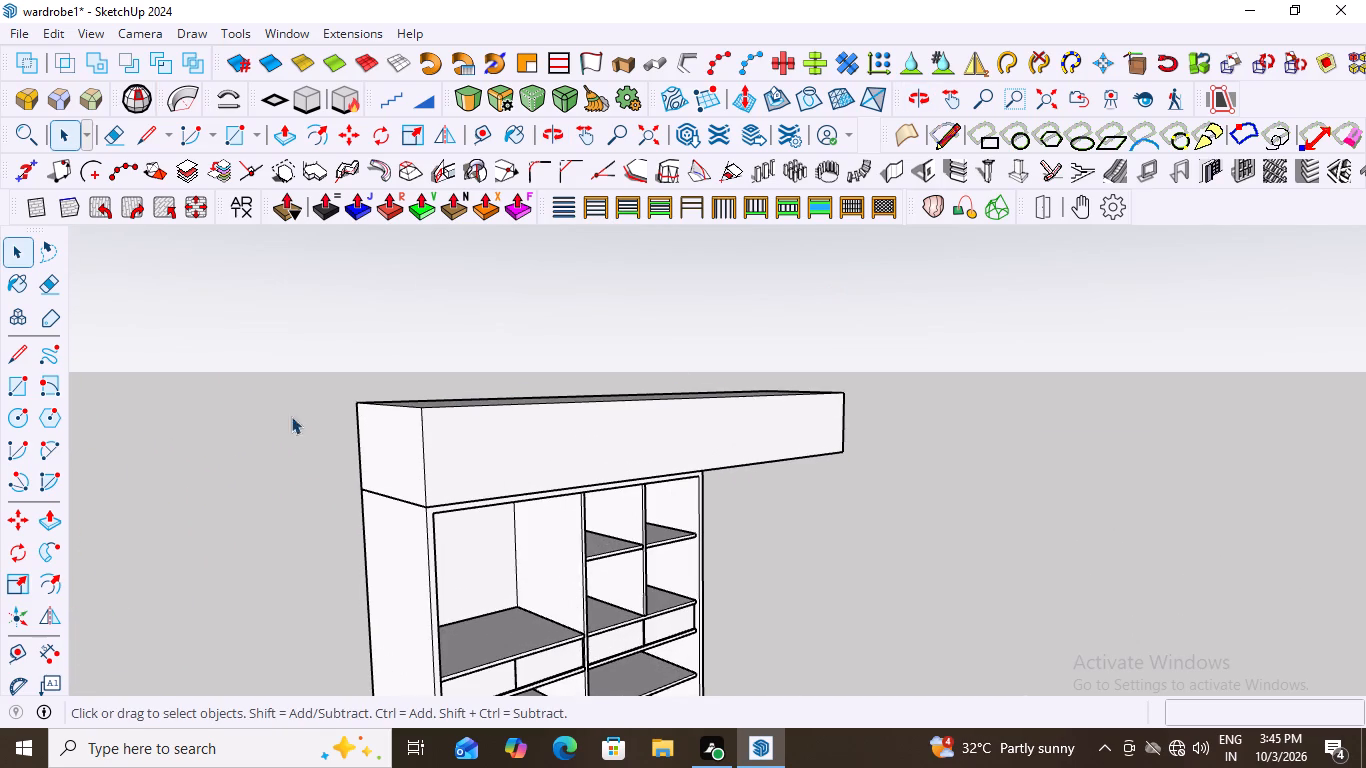
pyautogui.doubleClick(48, 650)
pyautogui.scroll(4, 392, 480)
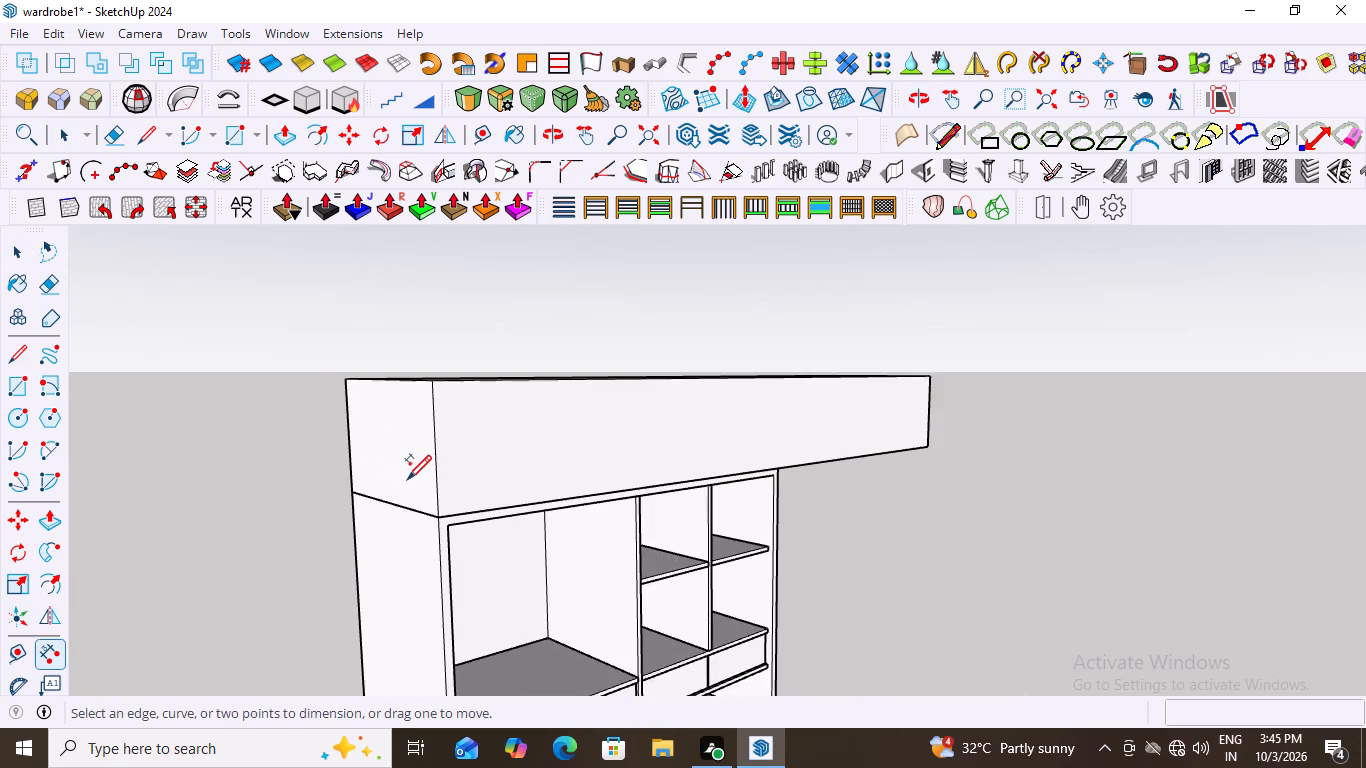
pyautogui.scroll(2, 407, 478)
pyautogui.click(440, 344)
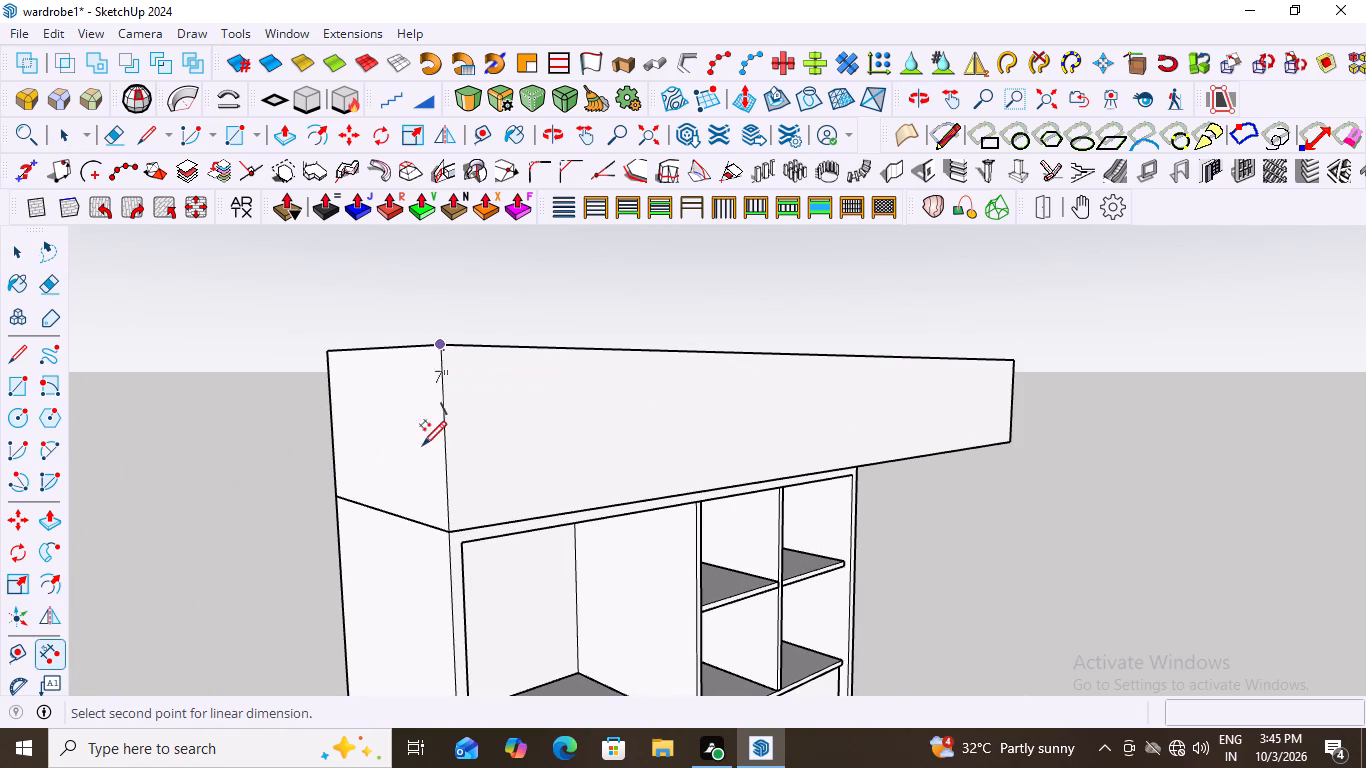
pyautogui.click(450, 531)
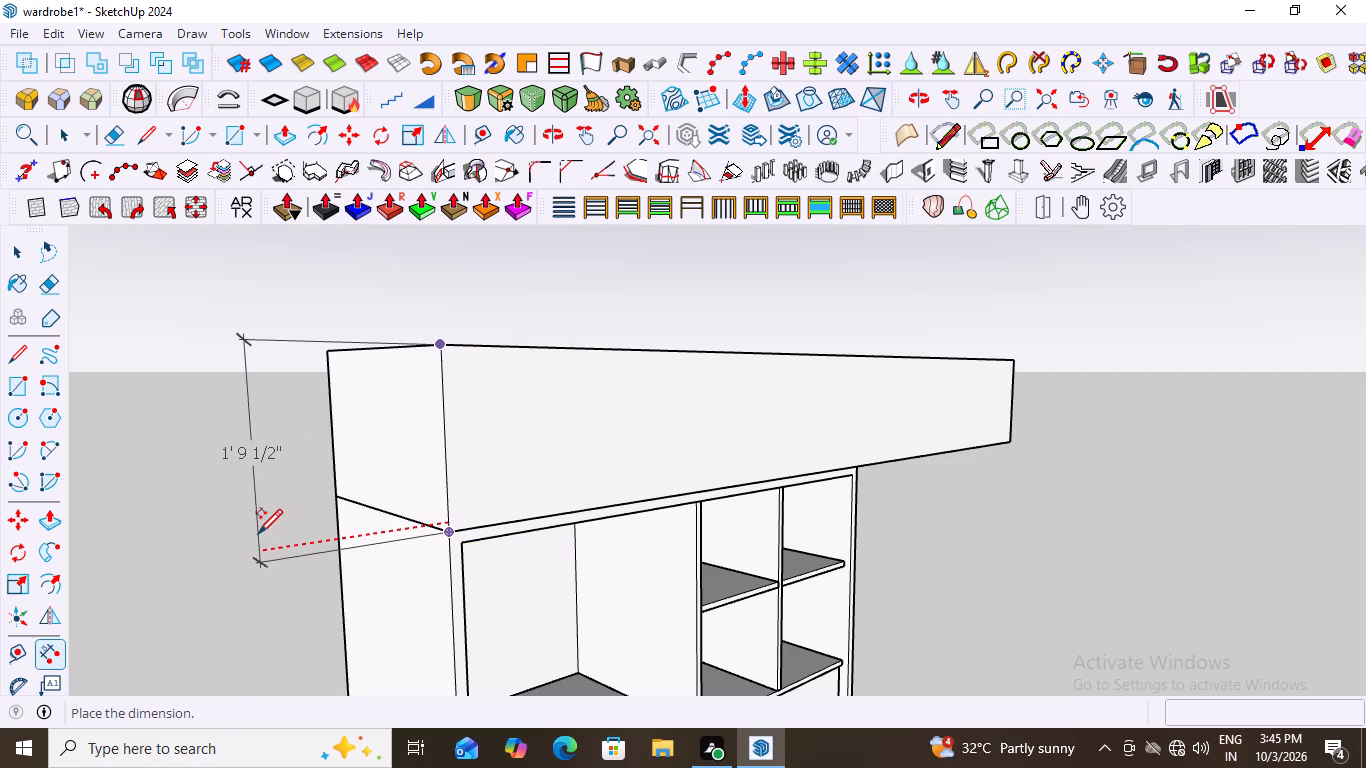
pyautogui.press('space')
# Examine the thickened top volume and its overhang beyond the wardrobe from the front, below and above.
pyautogui.scroll(-11, 269, 510)
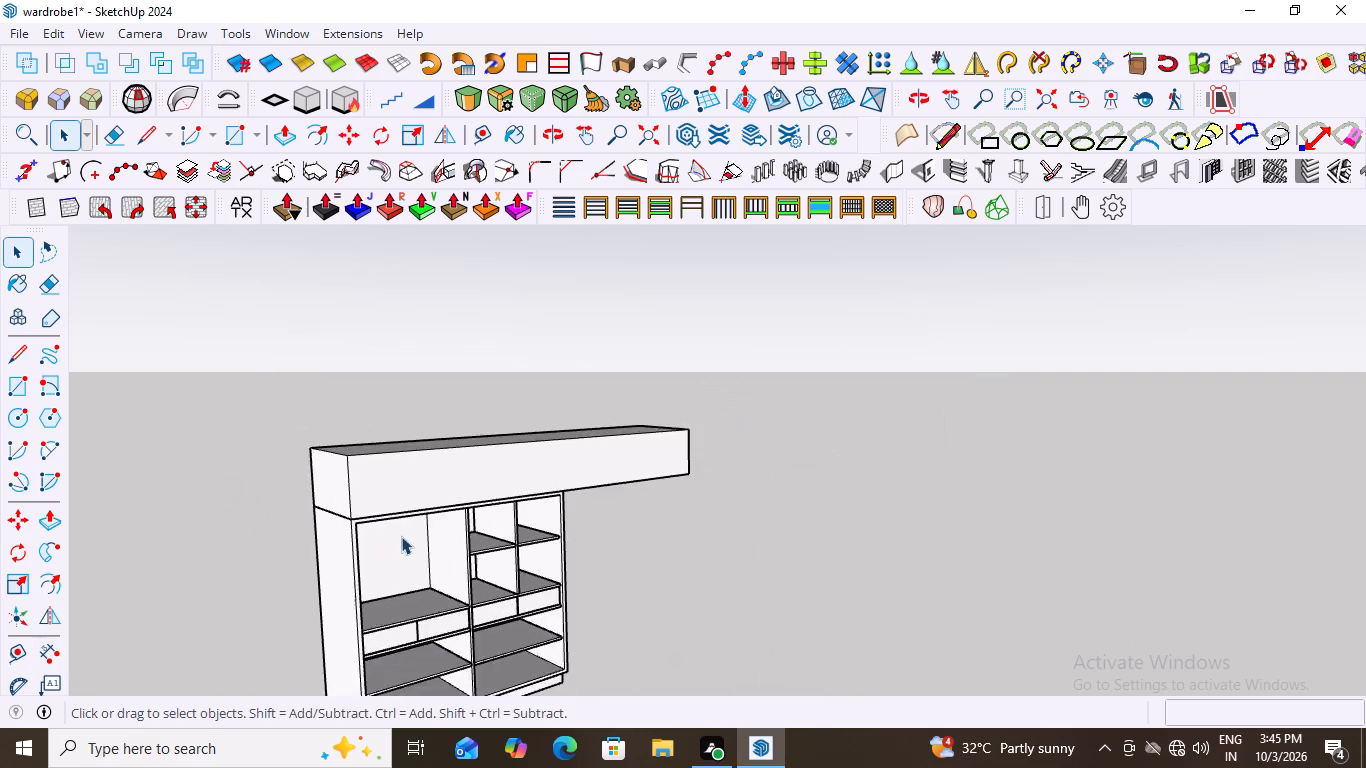
pyautogui.scroll(-8, 401, 536)
pyautogui.moveTo(607, 466); pyautogui.dragTo(428, 455, button='middle')
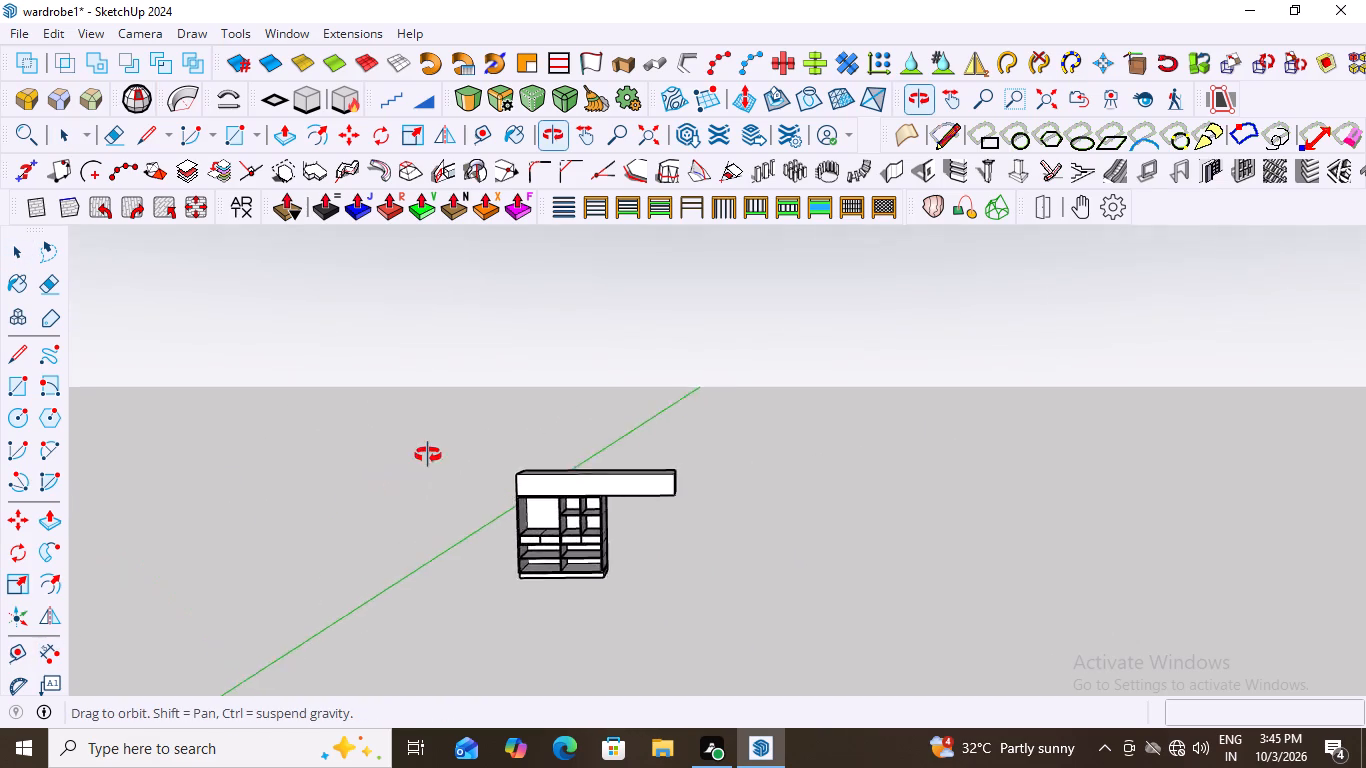
pyautogui.moveTo(428, 455); pyautogui.dragTo(451, 448, button='middle')
pyautogui.scroll(6, 486, 594)
pyautogui.moveTo(480, 571); pyautogui.dragTo(411, 535, button='middle')
pyautogui.scroll(7, 523, 448)
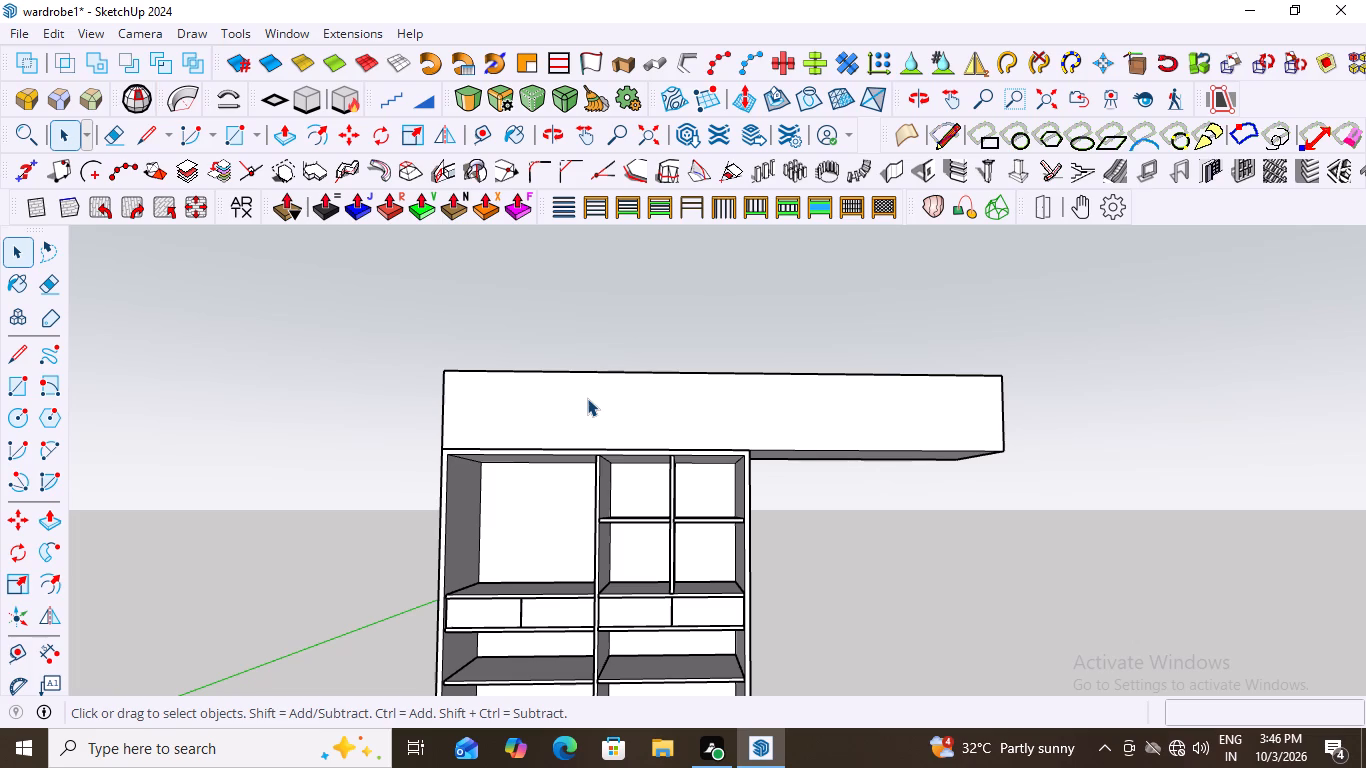
pyautogui.moveTo(464, 372); pyautogui.dragTo(501, 453, button='middle')
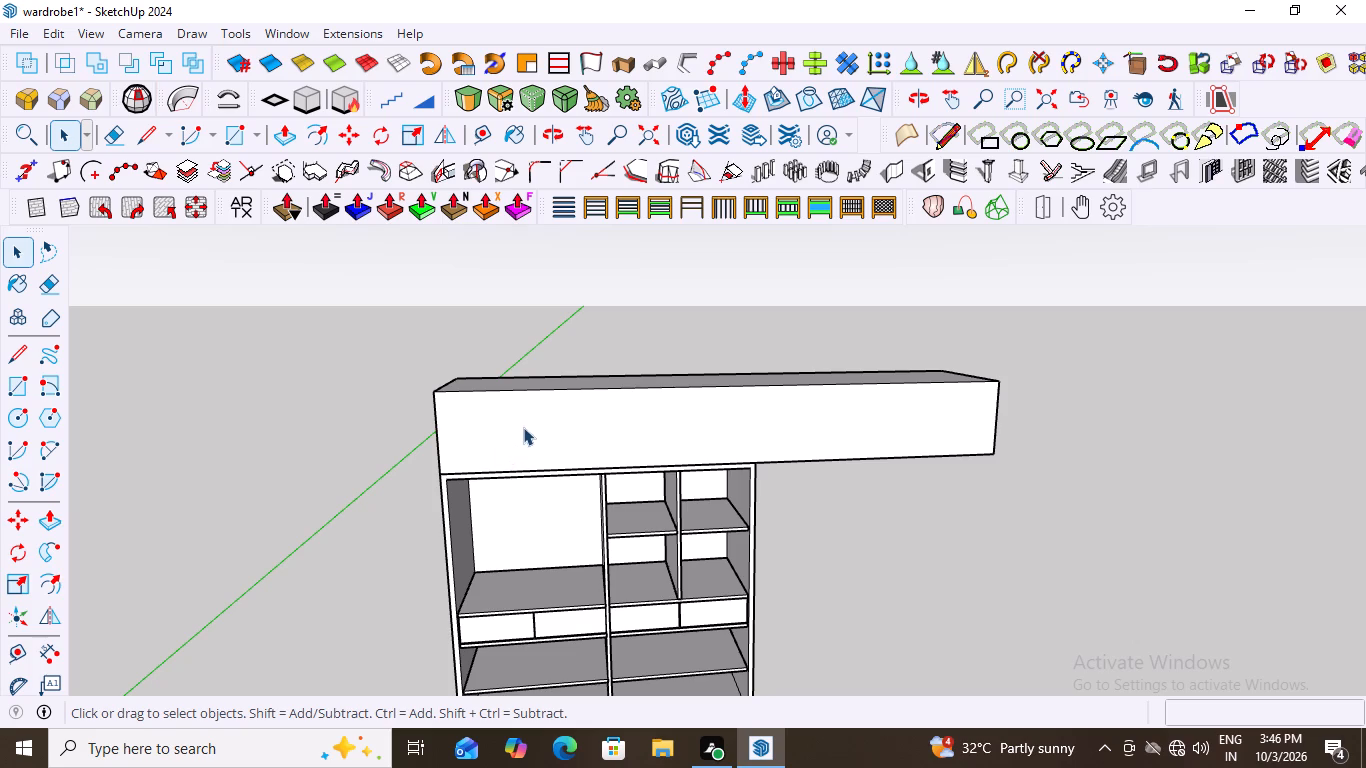
pyautogui.moveTo(543, 405); pyautogui.dragTo(738, 468, button='middle')
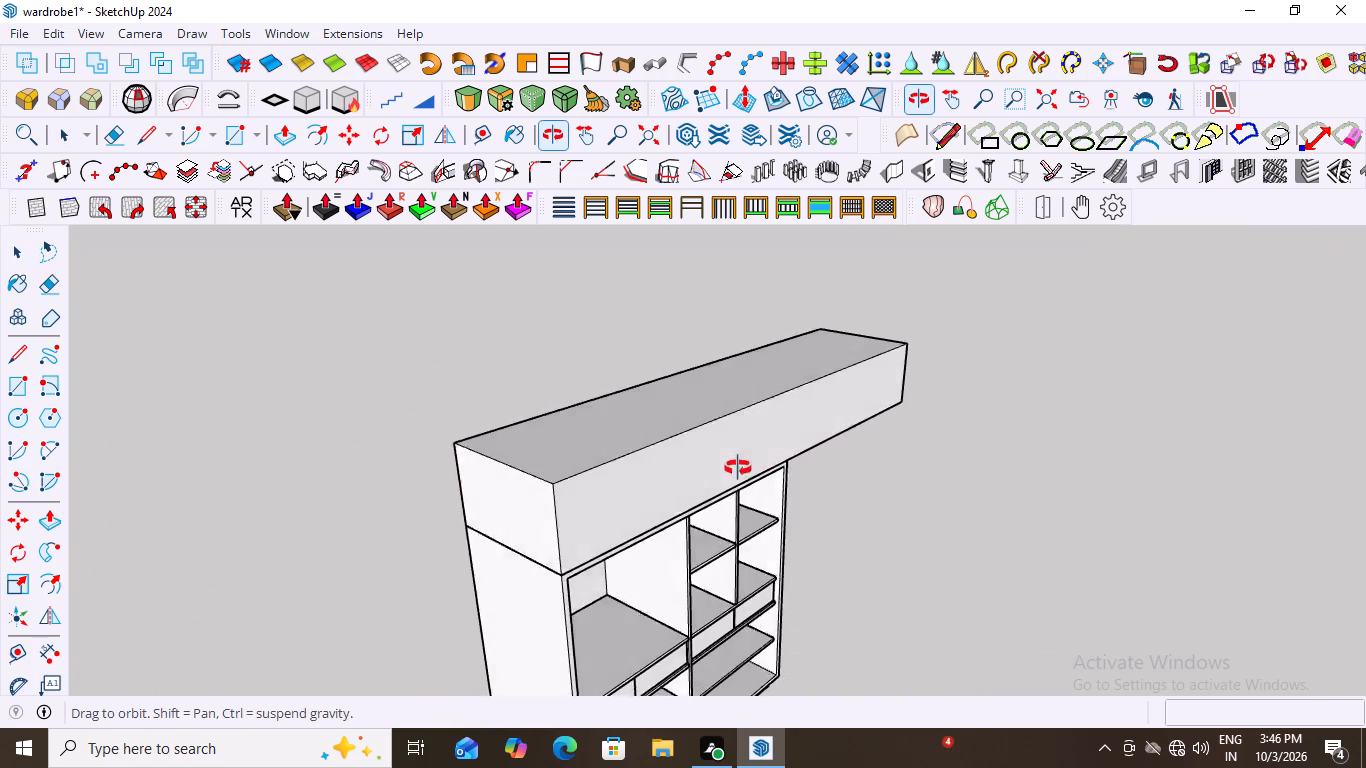
pyautogui.moveTo(738, 468); pyautogui.dragTo(552, 454, button='middle')
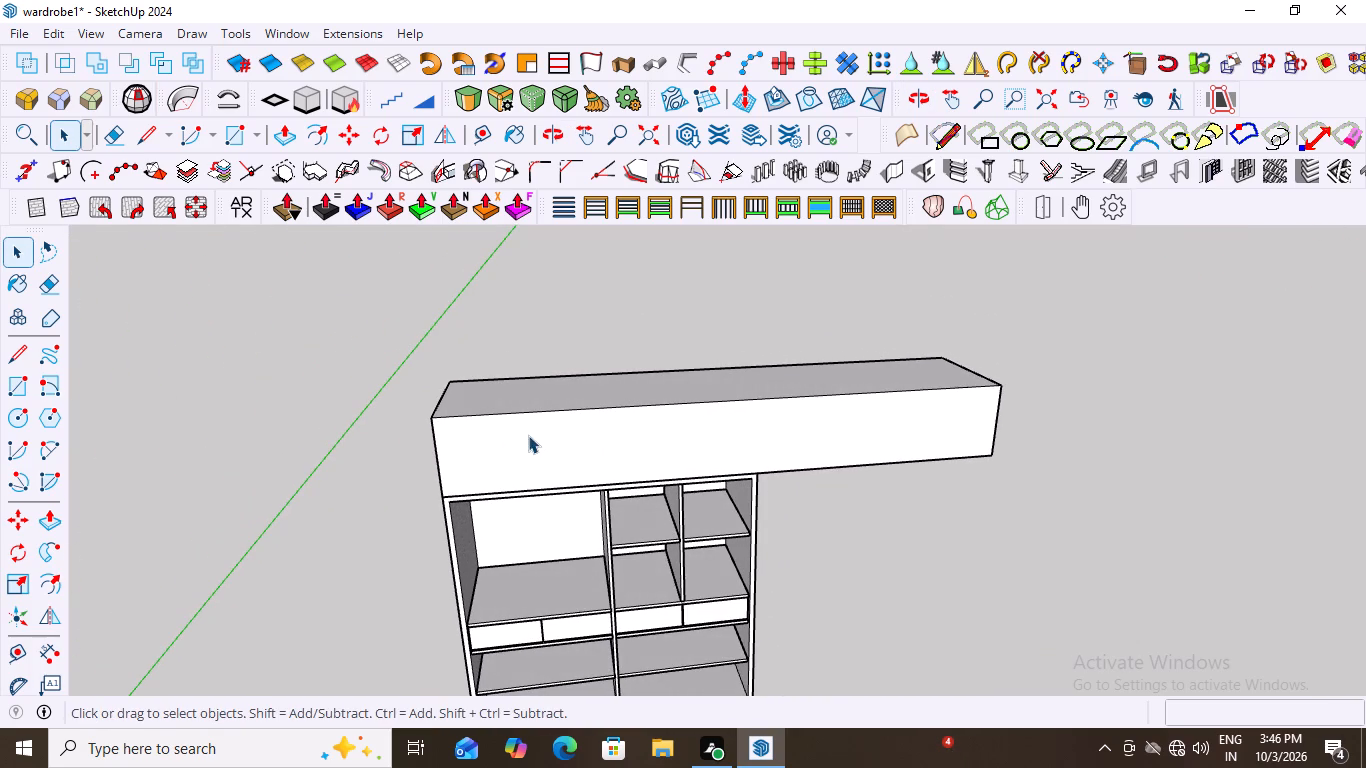
pyautogui.scroll(3, 491, 471)
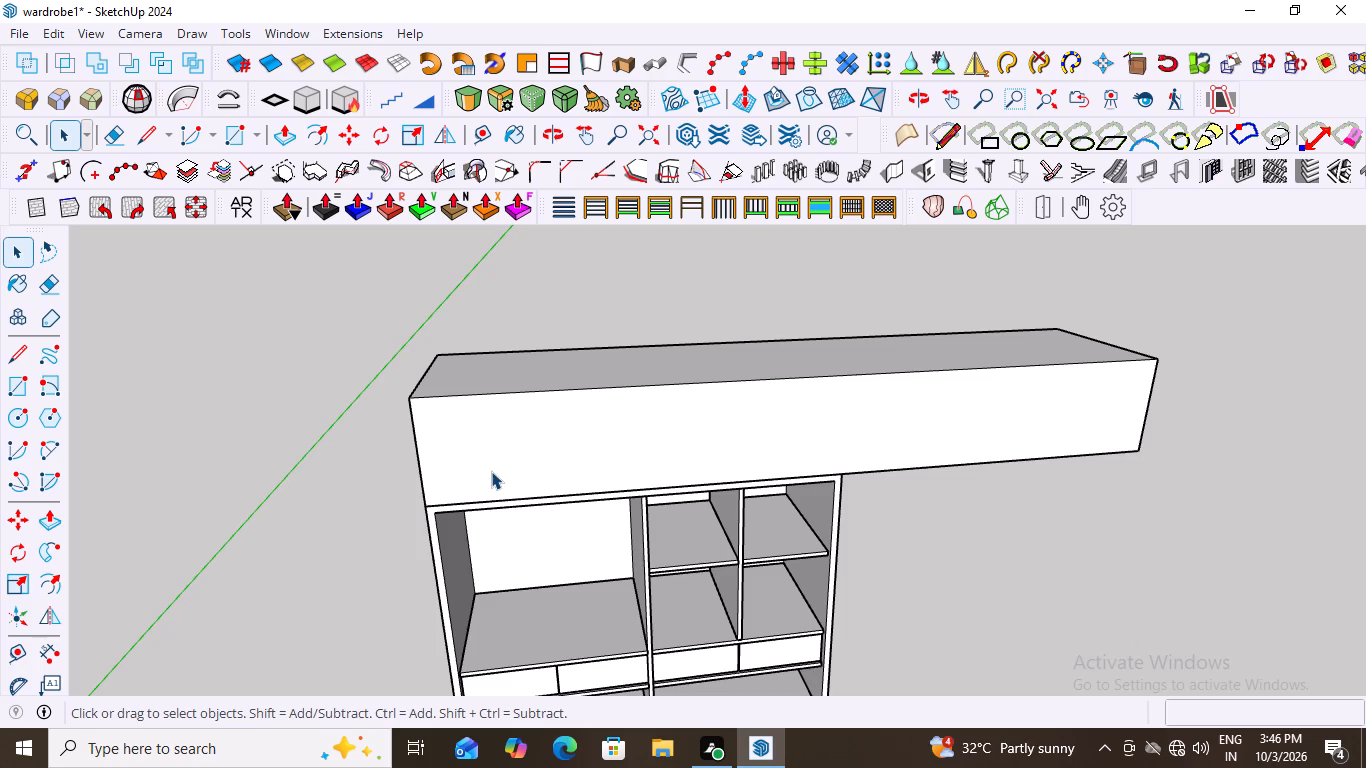
# Open the top volume's group and push its front face back toward the rear with Push/Pull.
pyautogui.moveTo(745, 489); pyautogui.dragTo(727, 490, button='middle')
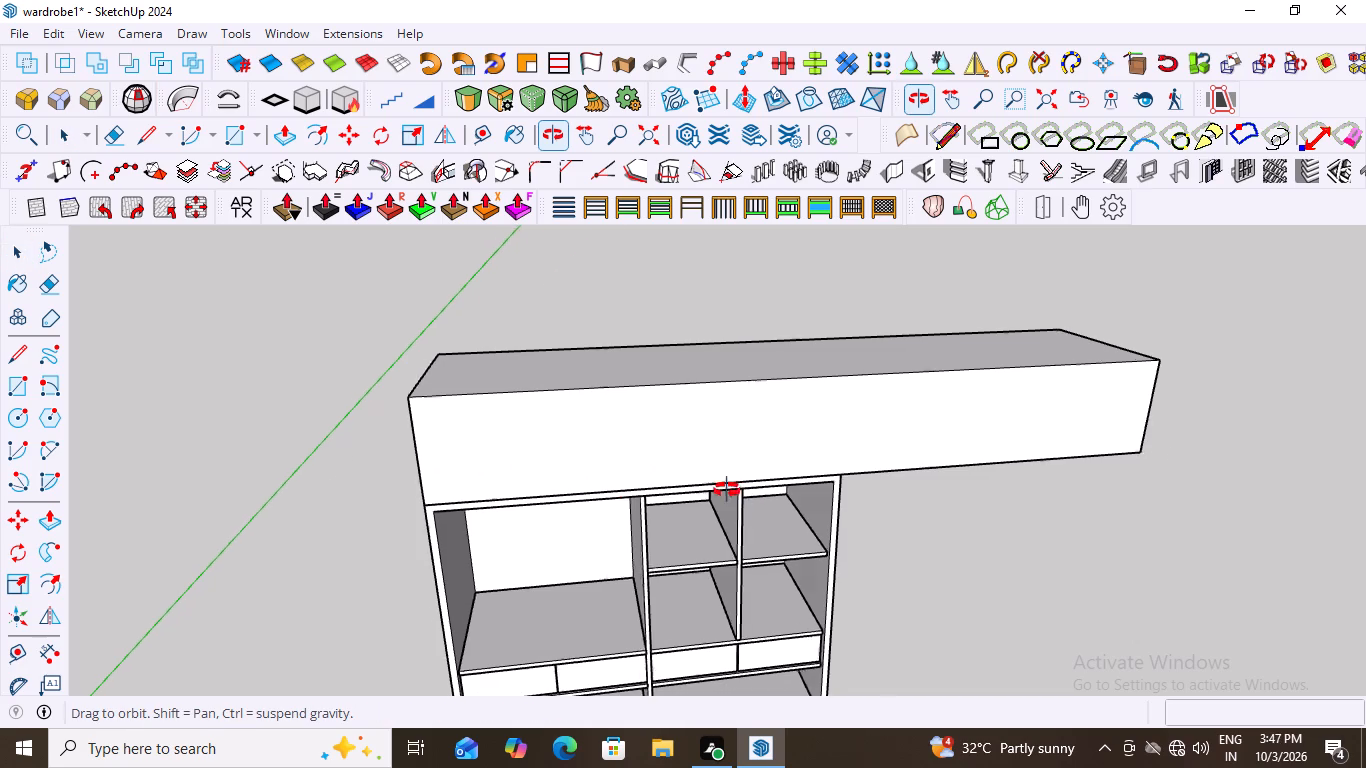
pyautogui.moveTo(727, 490); pyautogui.dragTo(862, 436, button='middle')
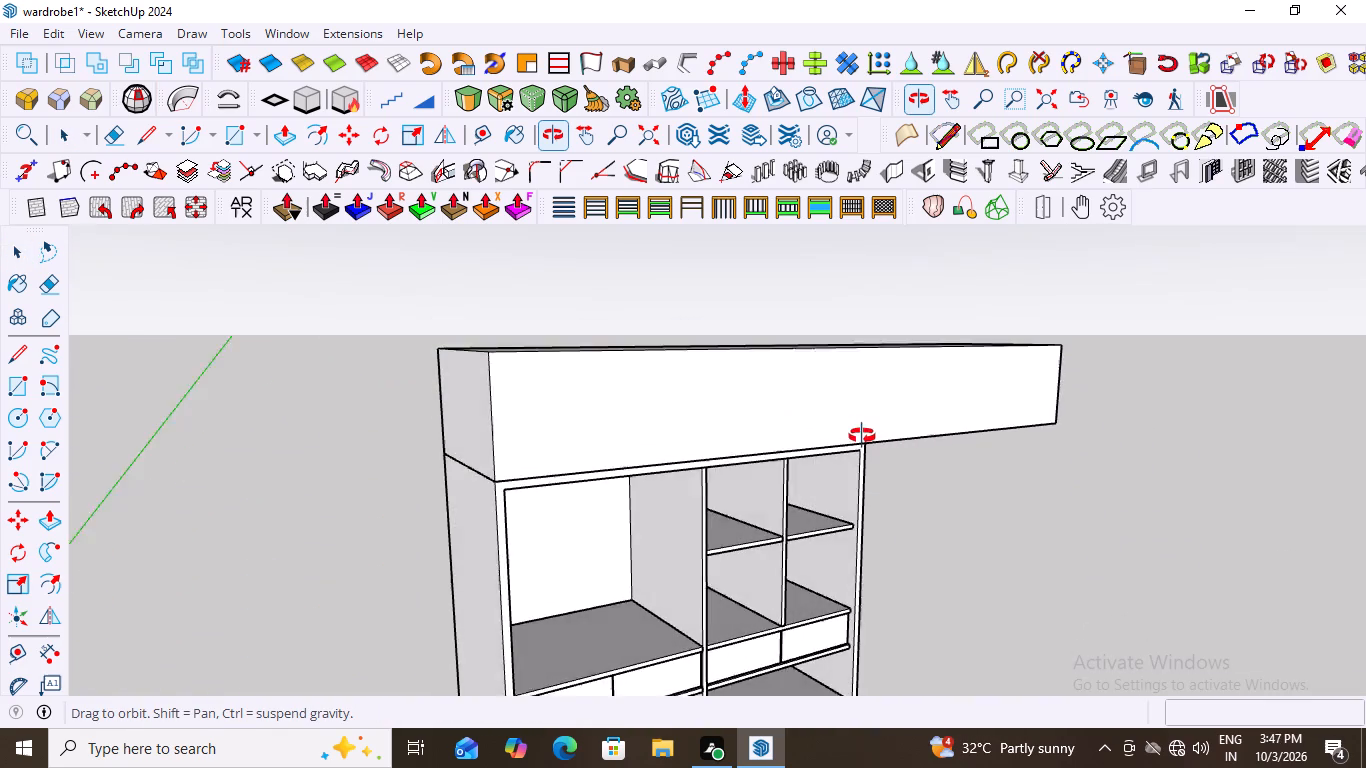
pyautogui.moveTo(862, 436); pyautogui.dragTo(907, 473, button='middle')
pyautogui.scroll(3, 649, 503)
pyautogui.click(637, 476)
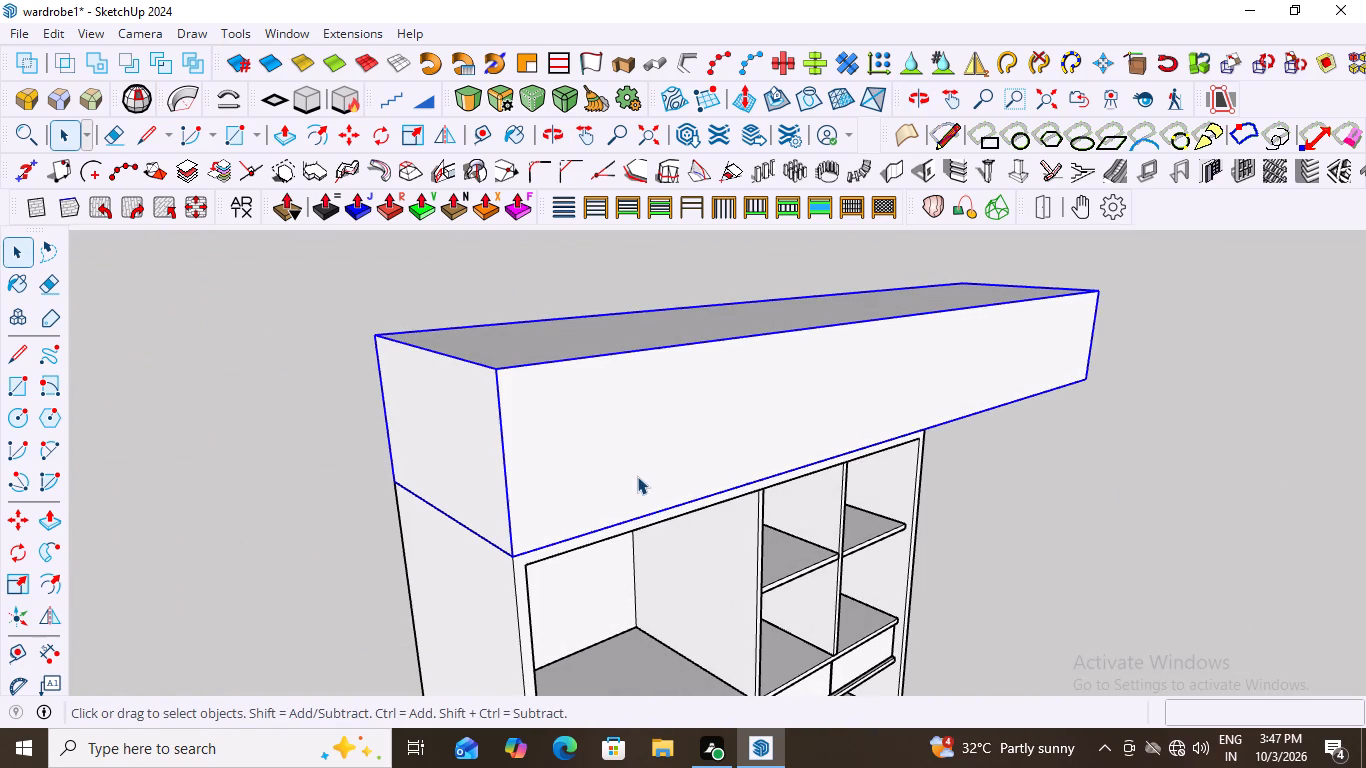
pyautogui.click(637, 476)
pyautogui.click(637, 476)
pyautogui.doubleClick(637, 476)
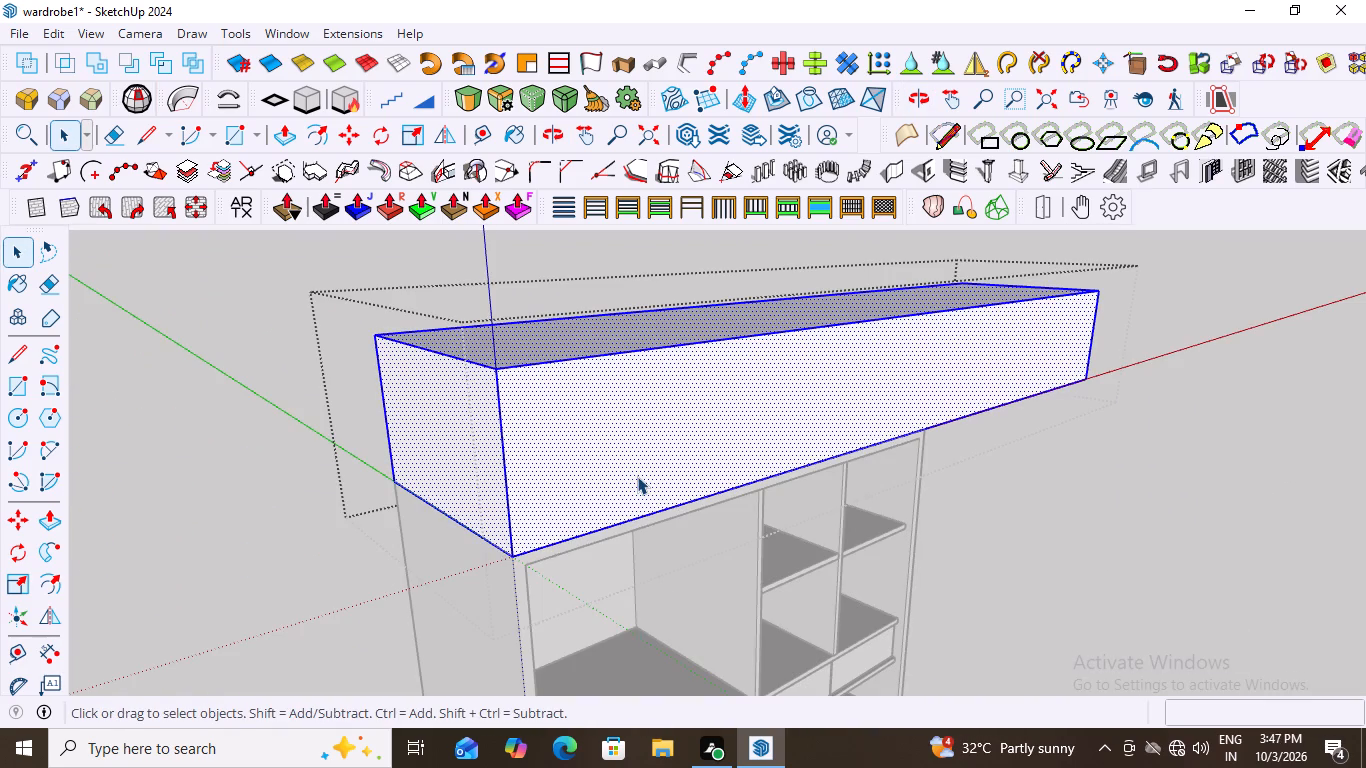
pyautogui.press('p')
pyautogui.click(637, 476)
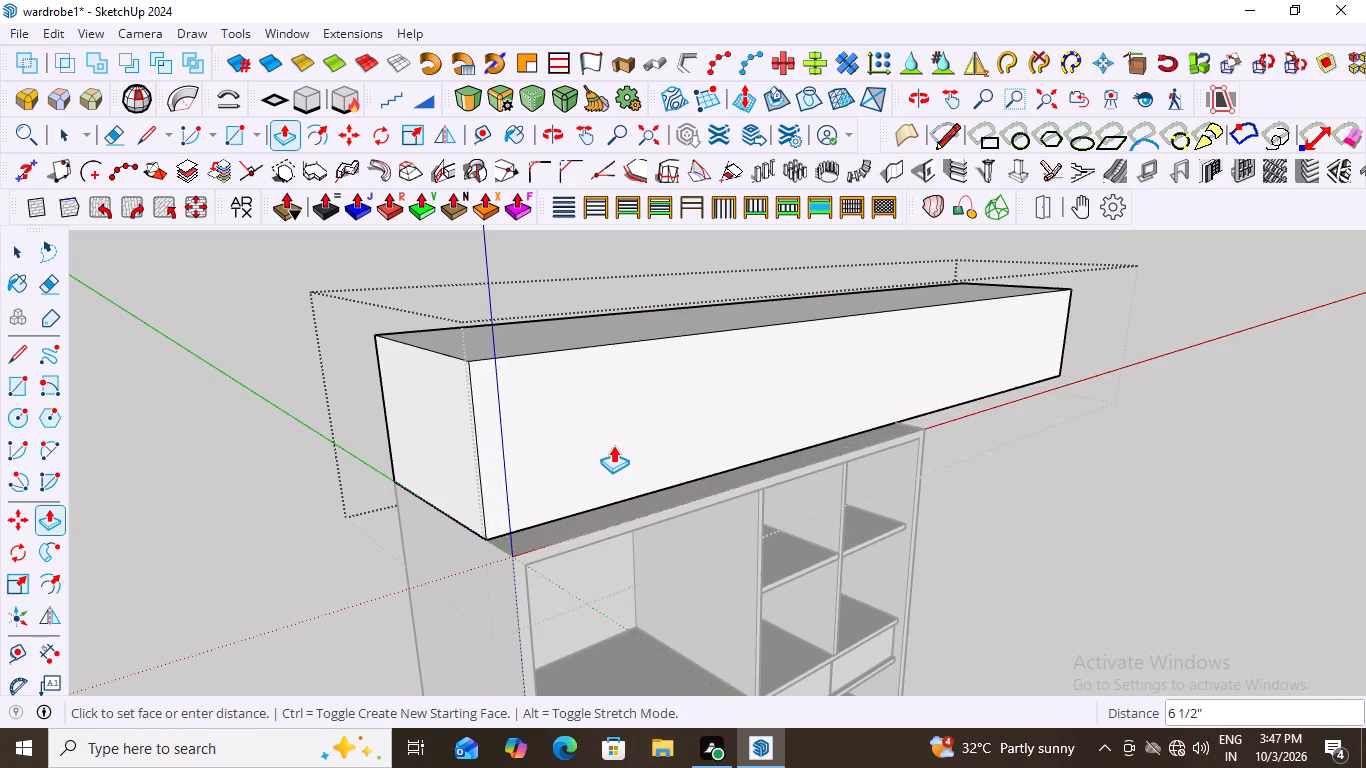
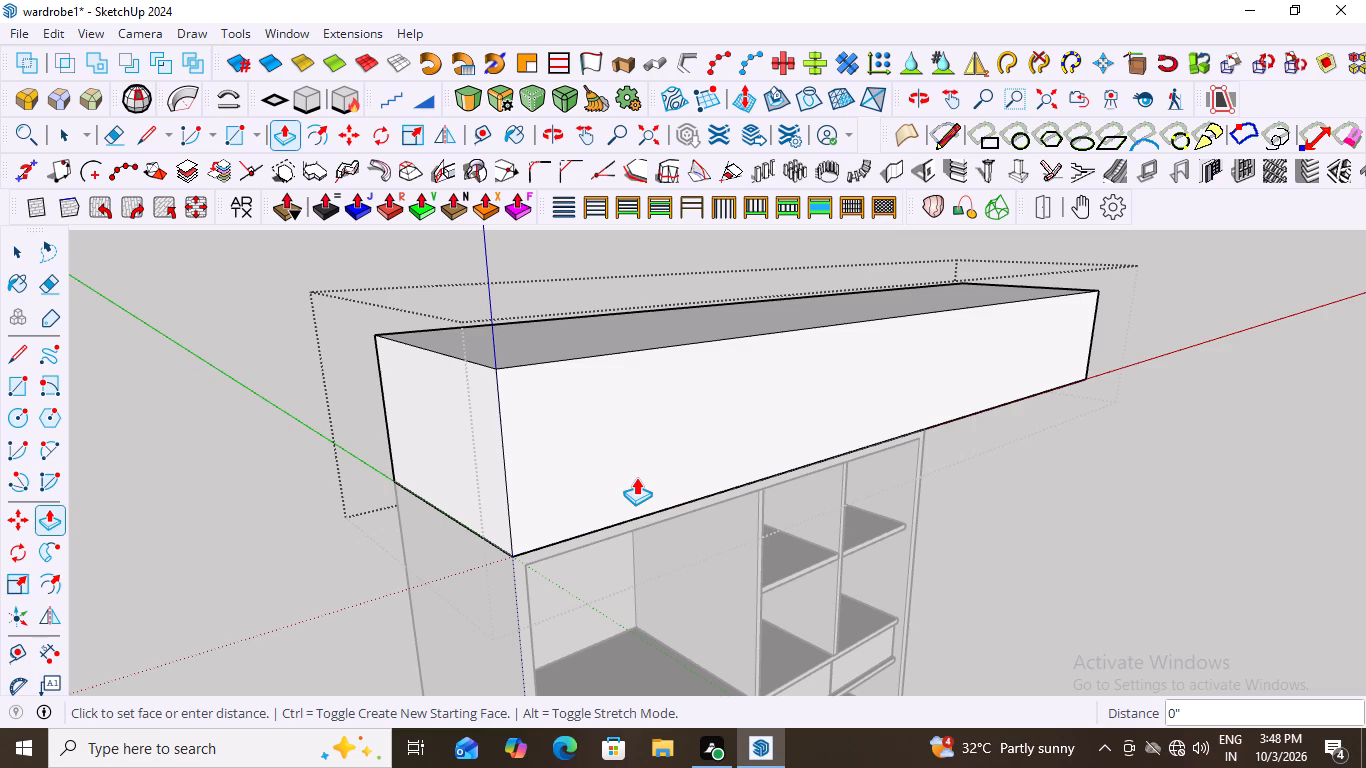
# Close the top volume's group and examine how it sits on the wardrobe from the front corner and the overhanging end.
pyautogui.press('space')
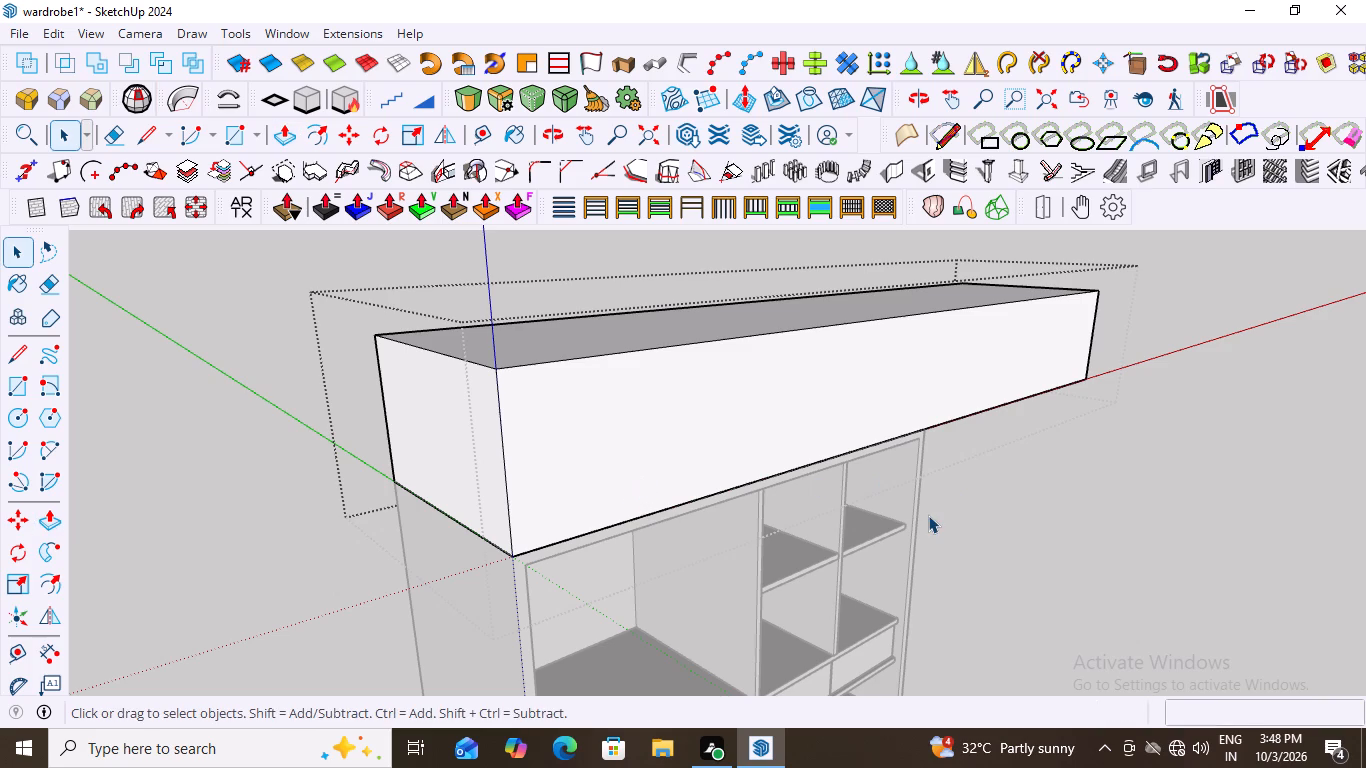
pyautogui.press('Escape')
pyautogui.click(1039, 468)
pyautogui.moveTo(519, 525); pyautogui.dragTo(507, 479, button='middle')
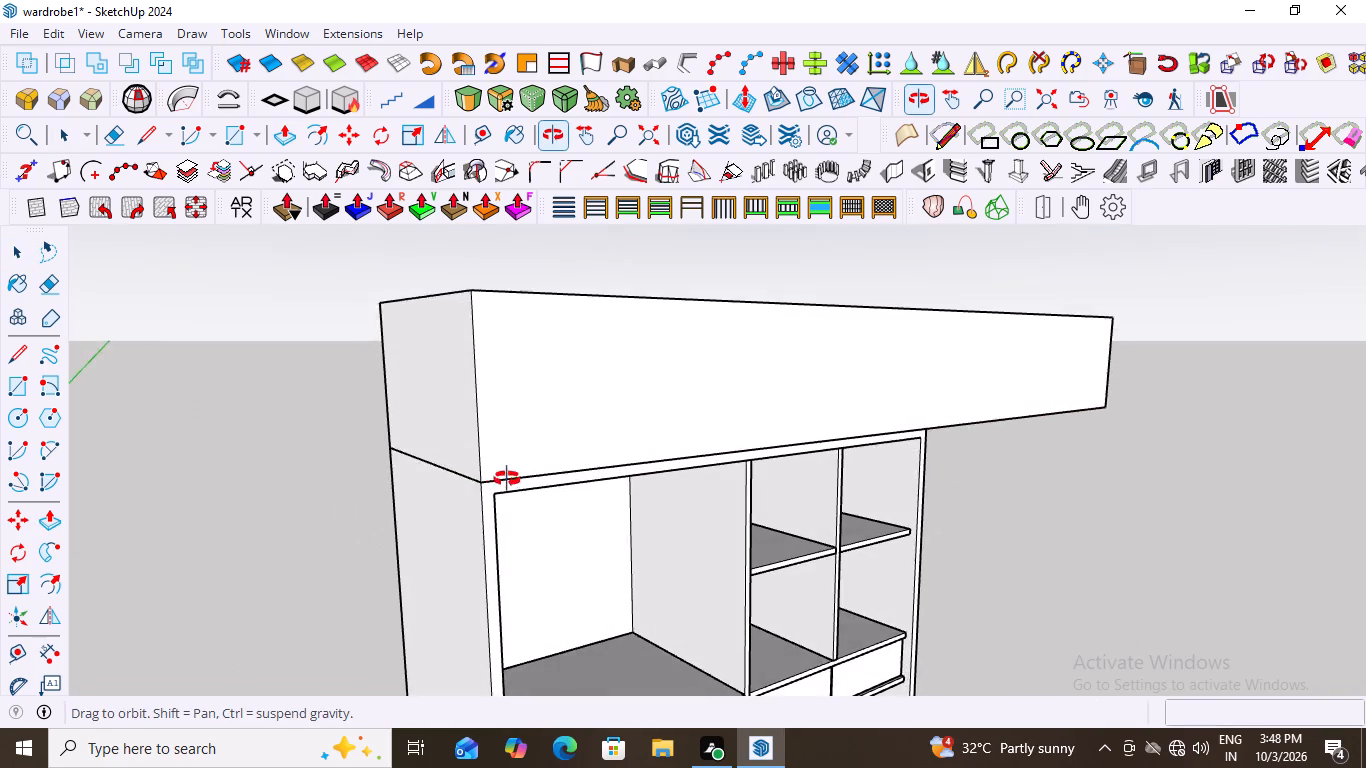
pyautogui.moveTo(507, 479); pyautogui.dragTo(510, 477, button='middle')
pyautogui.scroll(10, 508, 485)
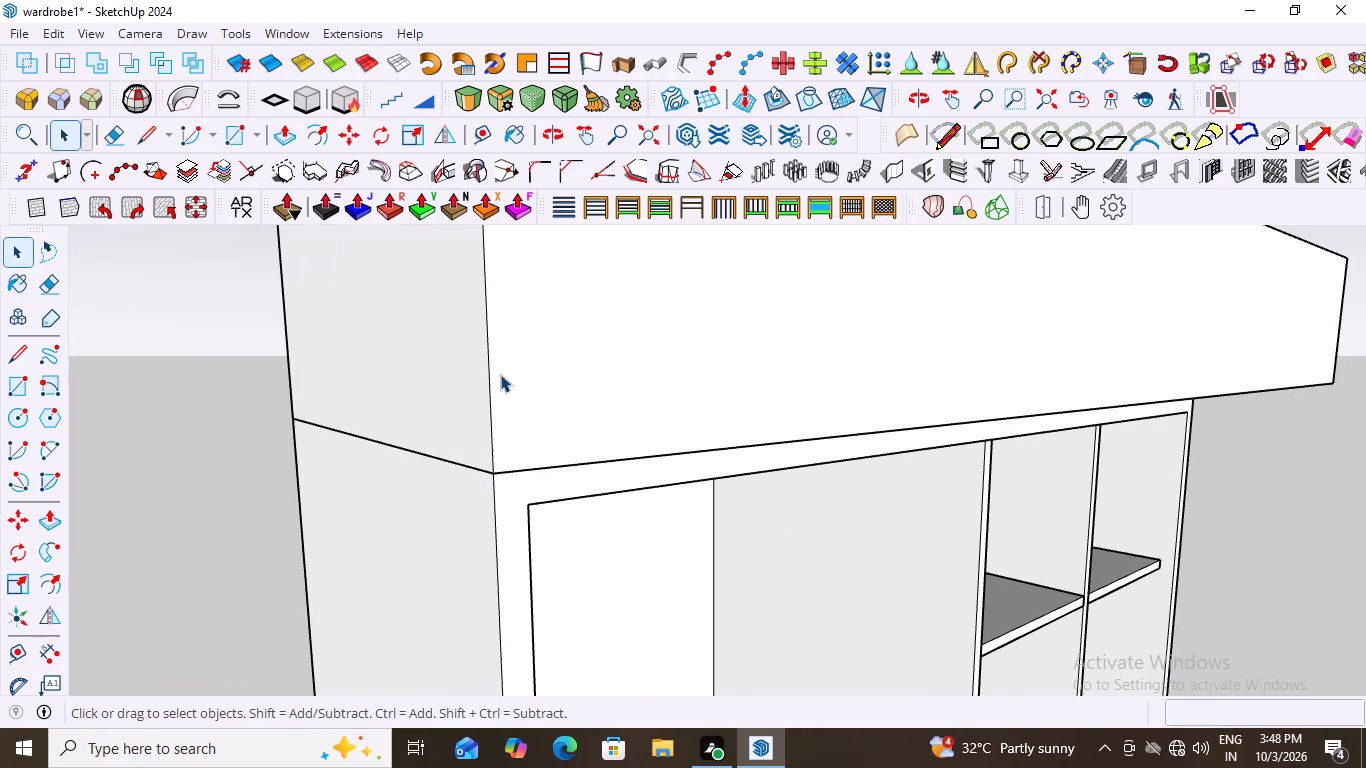
pyautogui.moveTo(508, 449); pyautogui.dragTo(607, 536)
pyautogui.scroll(-11, 453, 512)
pyautogui.moveTo(977, 488); pyautogui.dragTo(444, 404, button='middle')
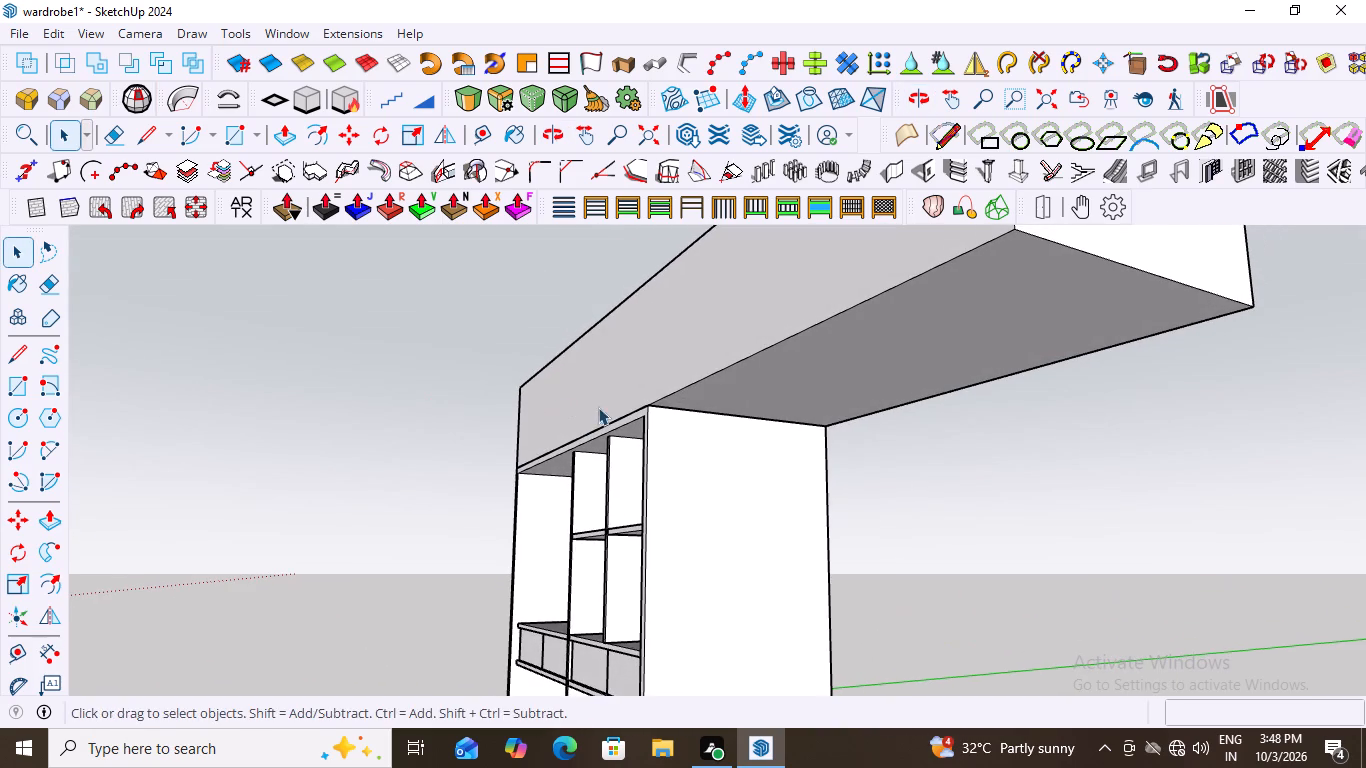
pyautogui.moveTo(539, 405); pyautogui.dragTo(1016, 539, button='middle')
pyautogui.scroll(4, 512, 550)
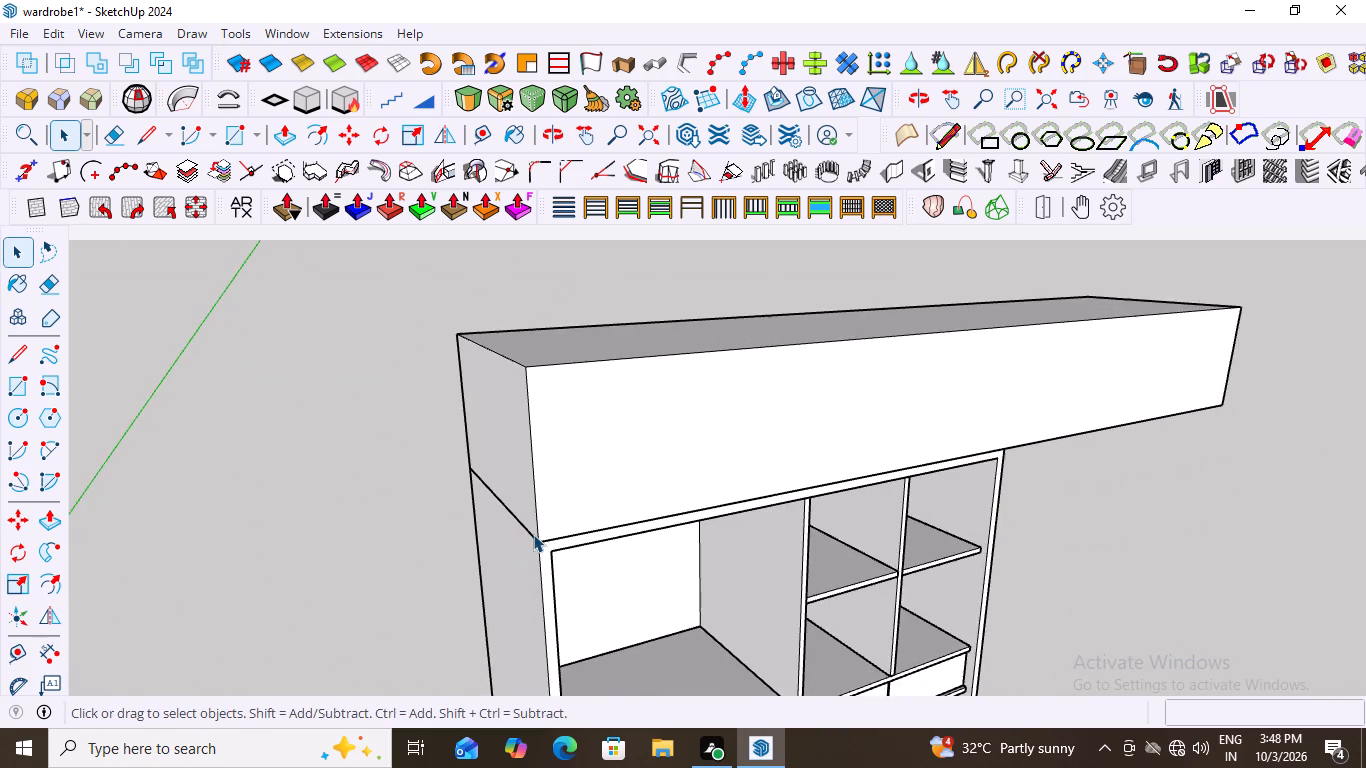
# Open the top volume's group and offset the front face's outline inward by 18 mm.
pyautogui.doubleClick(620, 459)
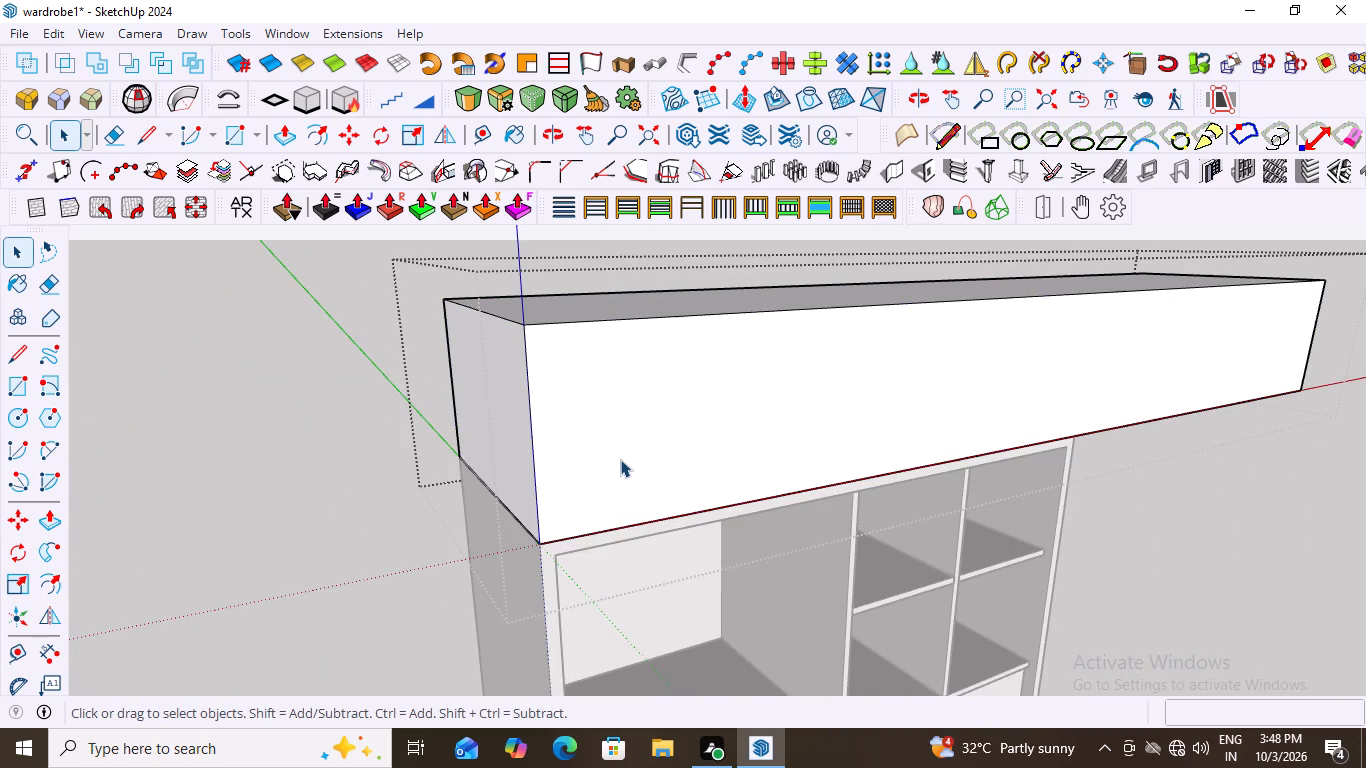
pyautogui.click(620, 459)
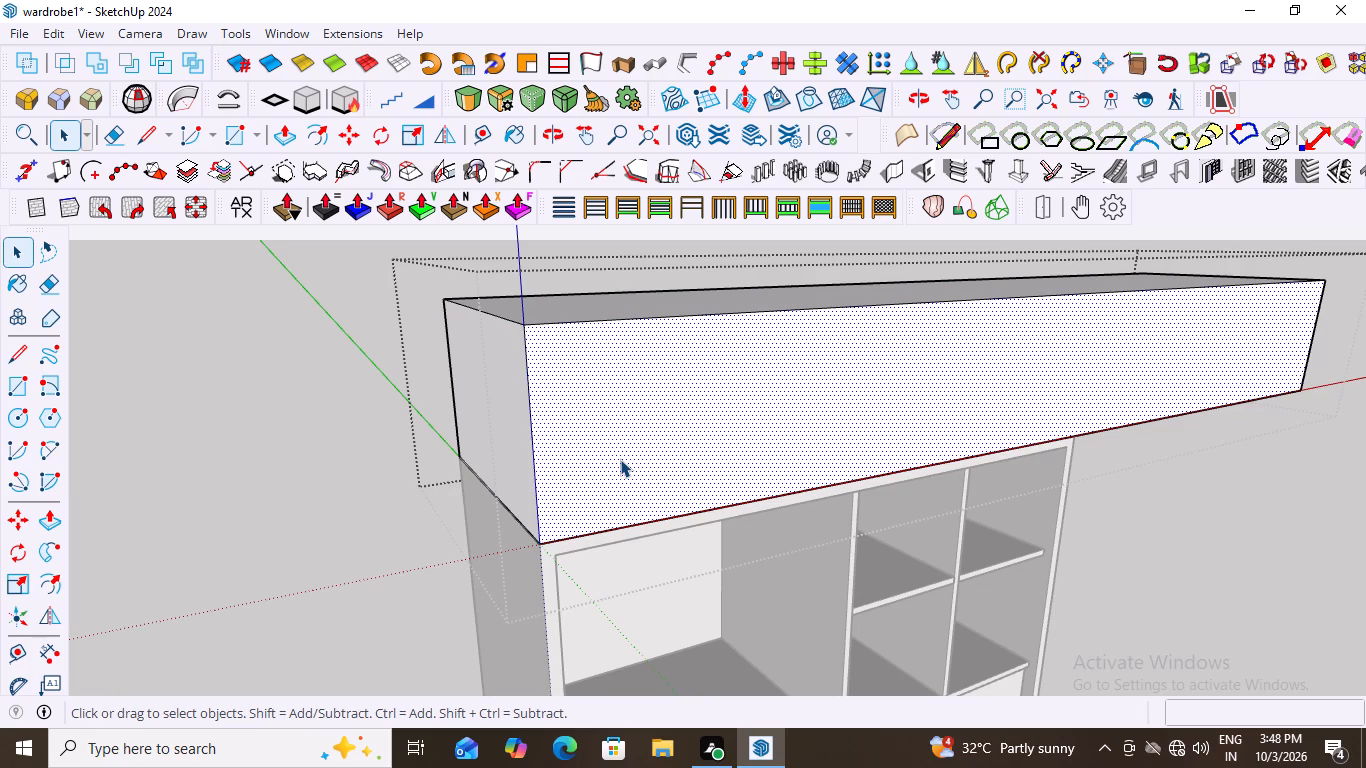
pyautogui.press('f')
pyautogui.click(614, 333)
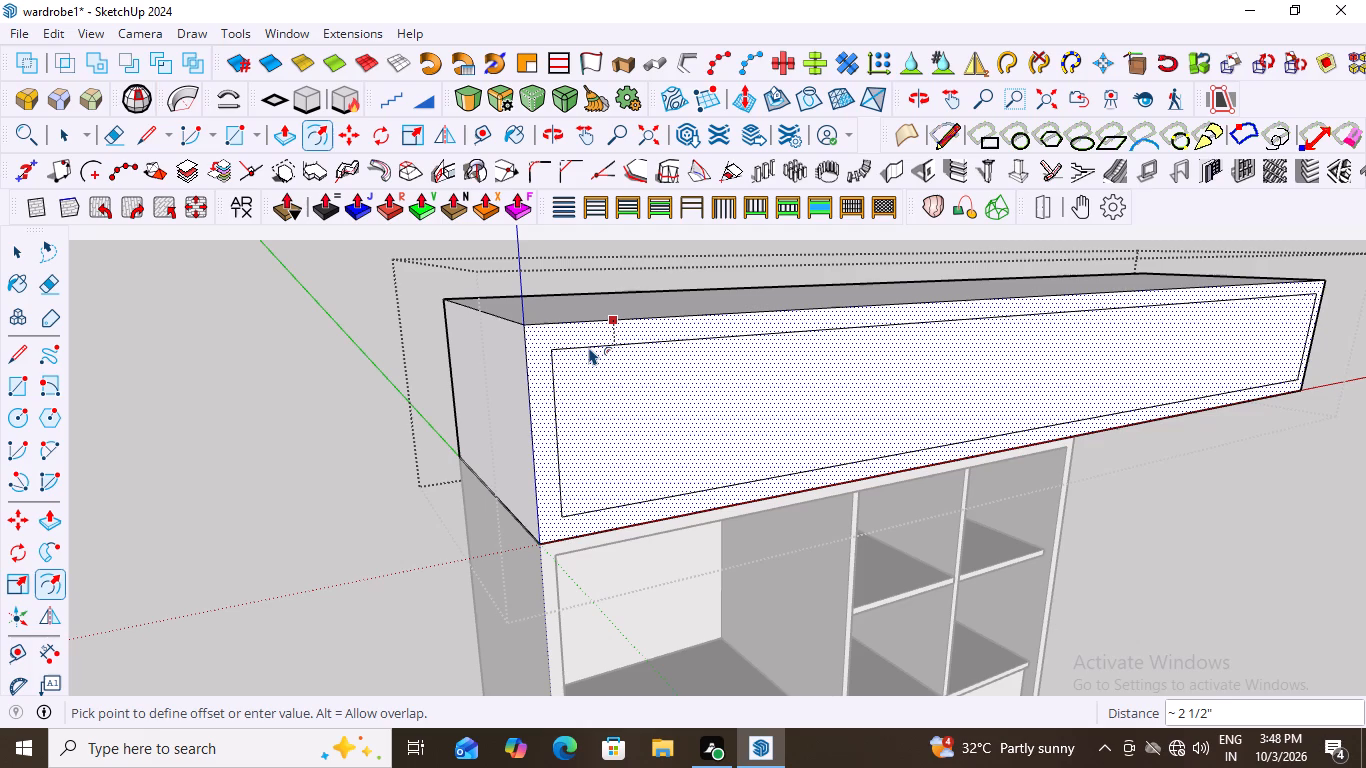
pyautogui.press('1')
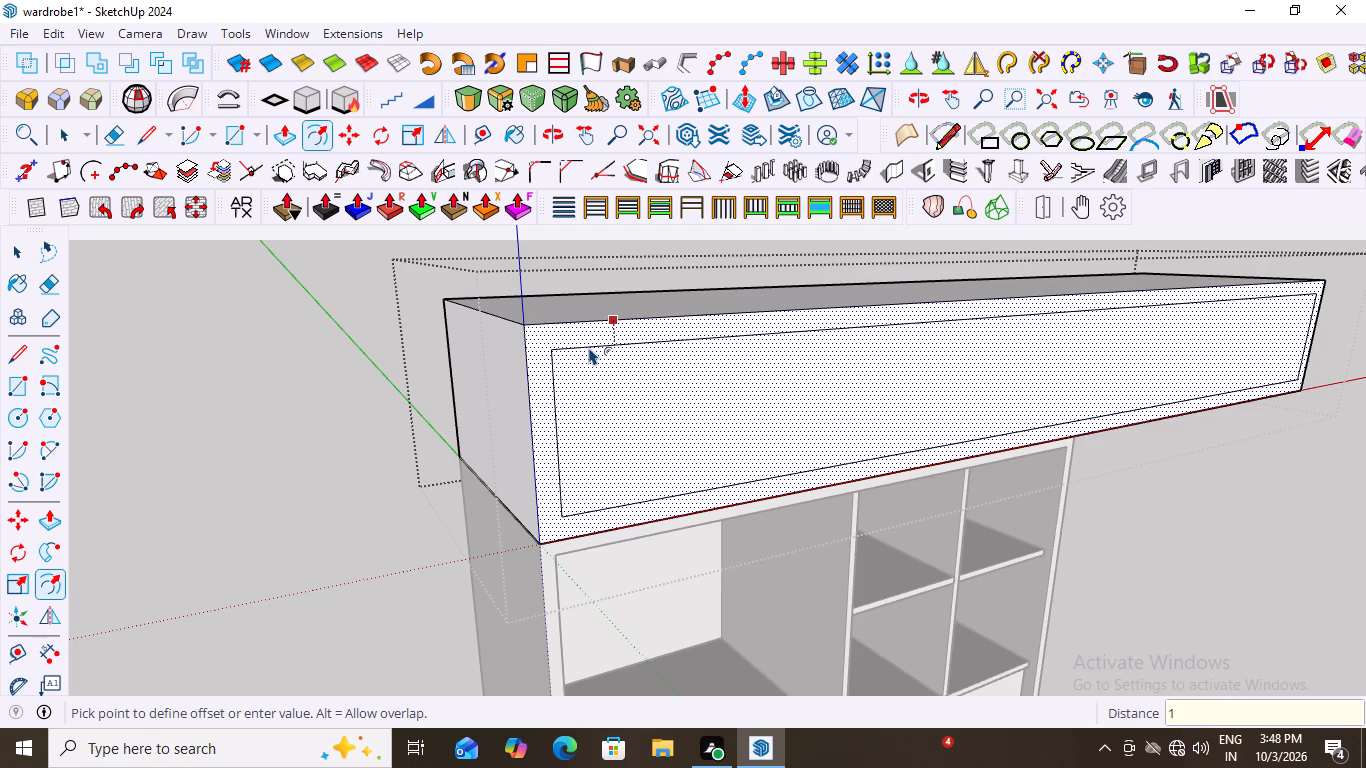
pyautogui.press('8')
pyautogui.write('mm')
pyautogui.press('Return')
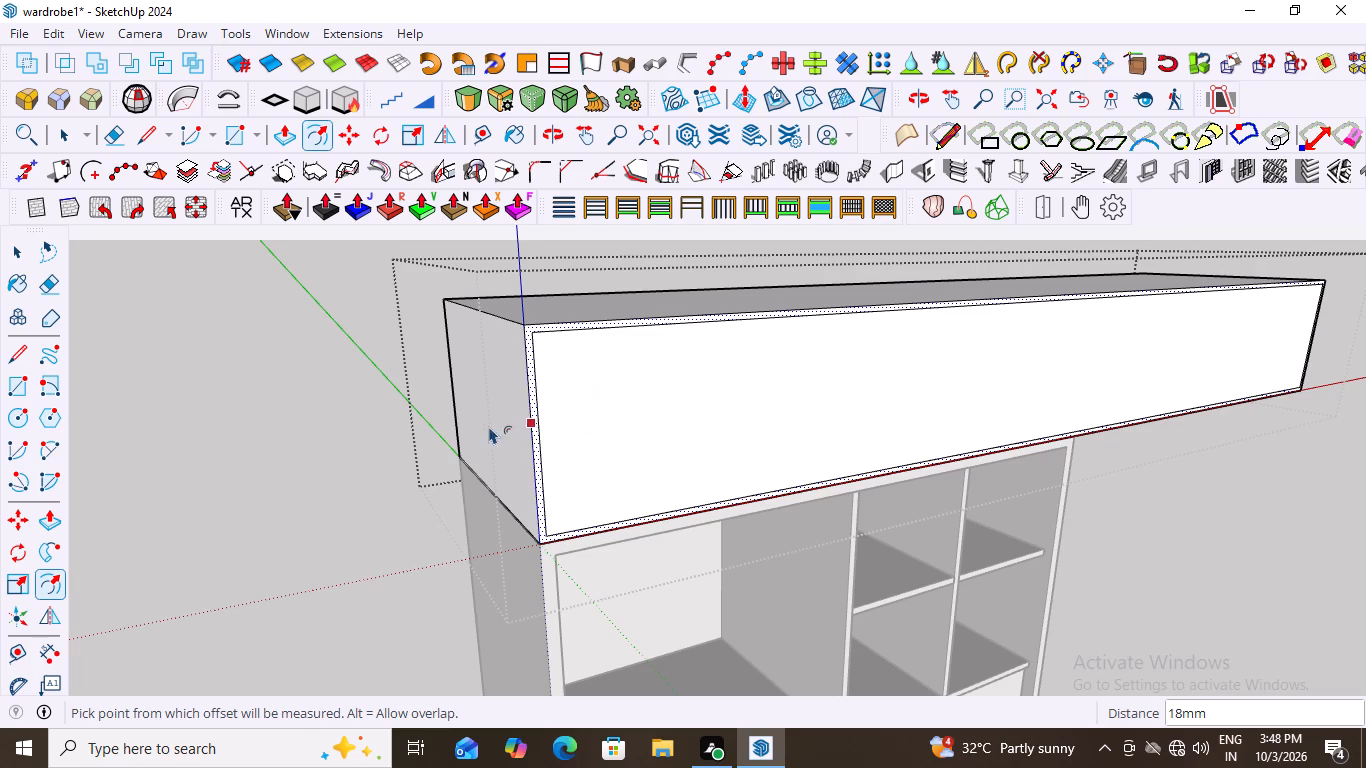
pyautogui.scroll(-11, 463, 429)
pyautogui.press('space')
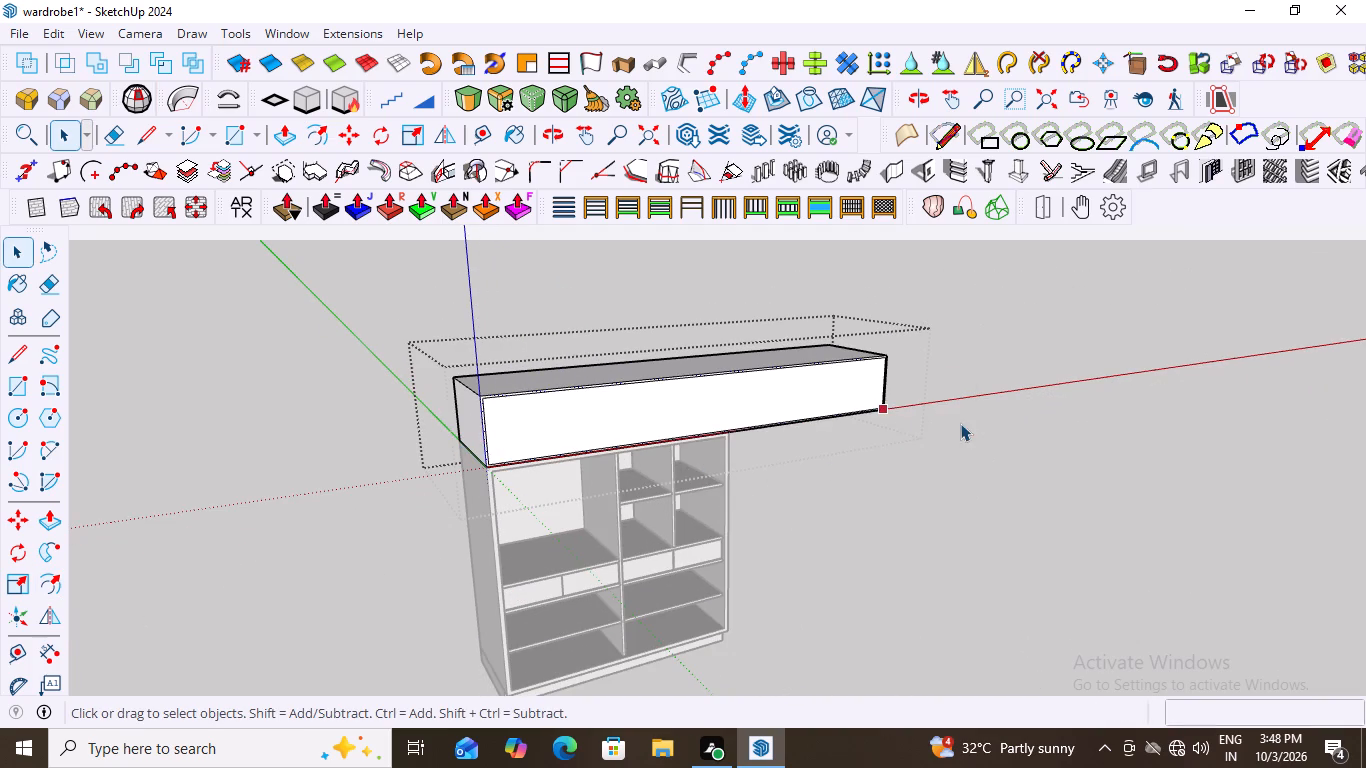
pyautogui.click(964, 423)
# Inside the top volume's group, push the inset front panel 1" back from the 18 mm border with Push/Pull.
pyautogui.scroll(6, 703, 412)
pyautogui.moveTo(681, 404); pyautogui.dragTo(779, 394, button='middle')
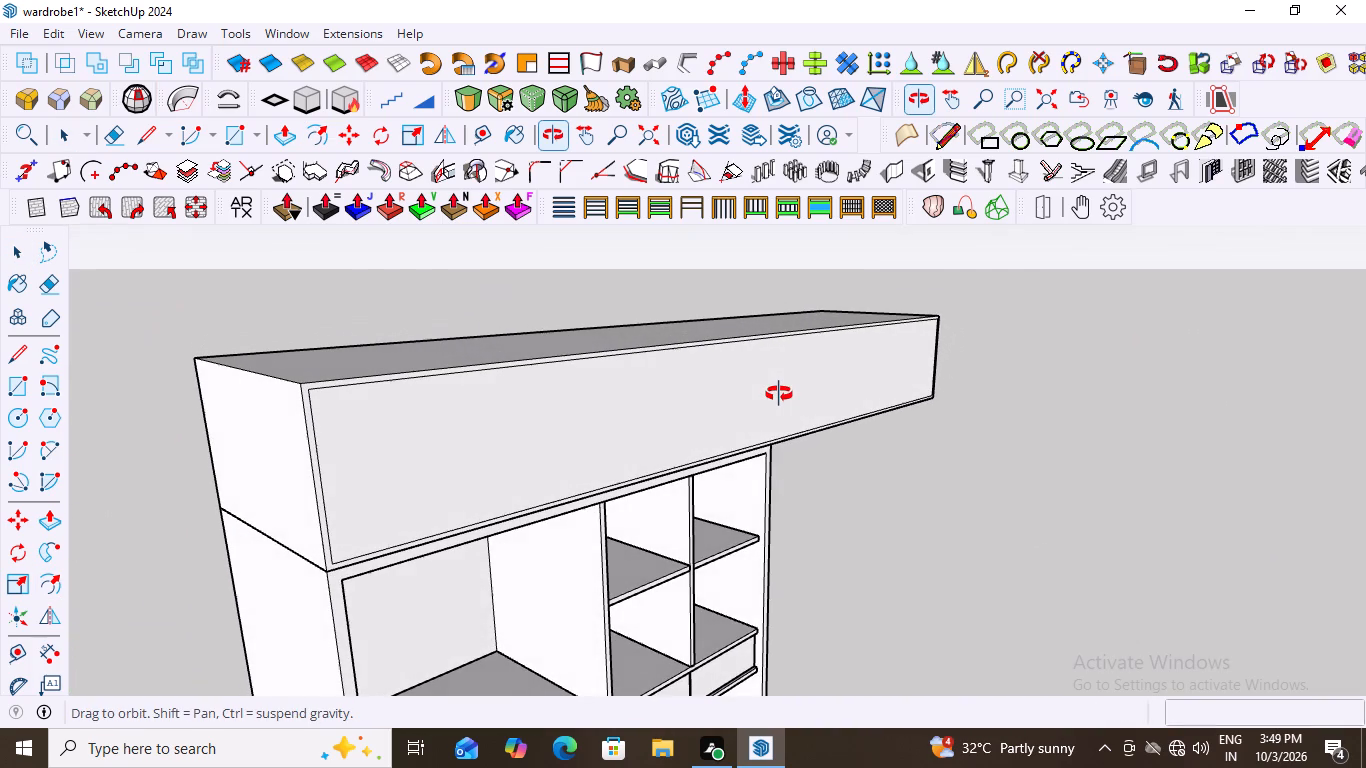
pyautogui.moveTo(779, 394); pyautogui.dragTo(721, 408, button='middle')
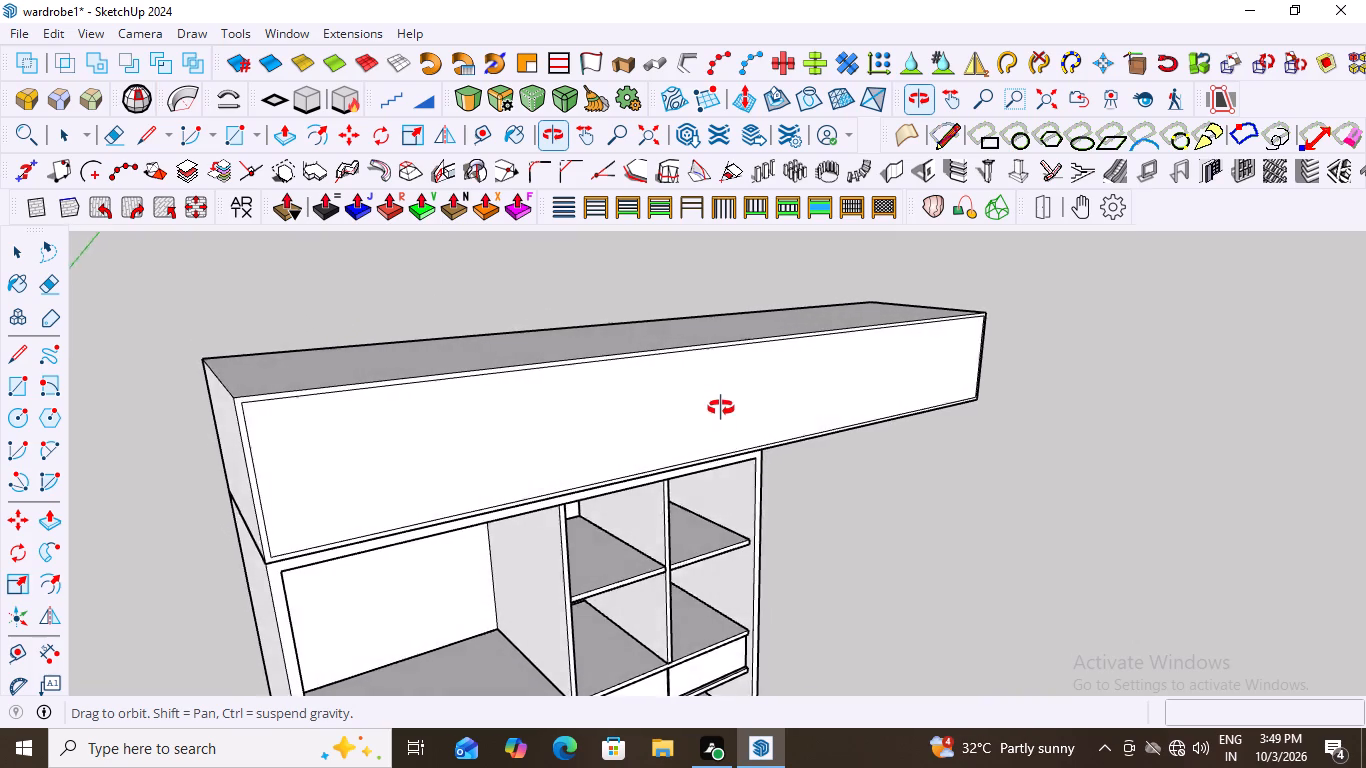
pyautogui.moveTo(721, 408); pyautogui.dragTo(681, 397, button='middle')
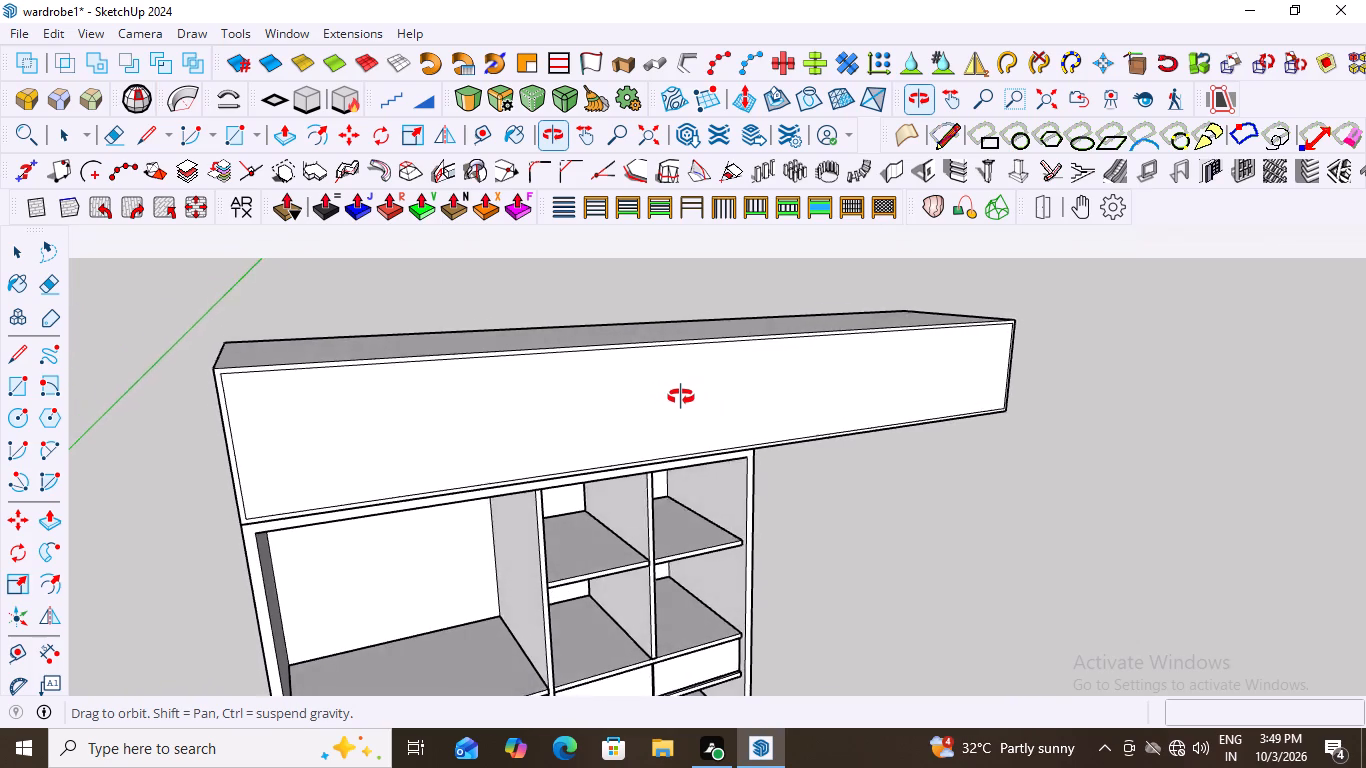
pyautogui.moveTo(681, 397); pyautogui.dragTo(377, 344, button='middle')
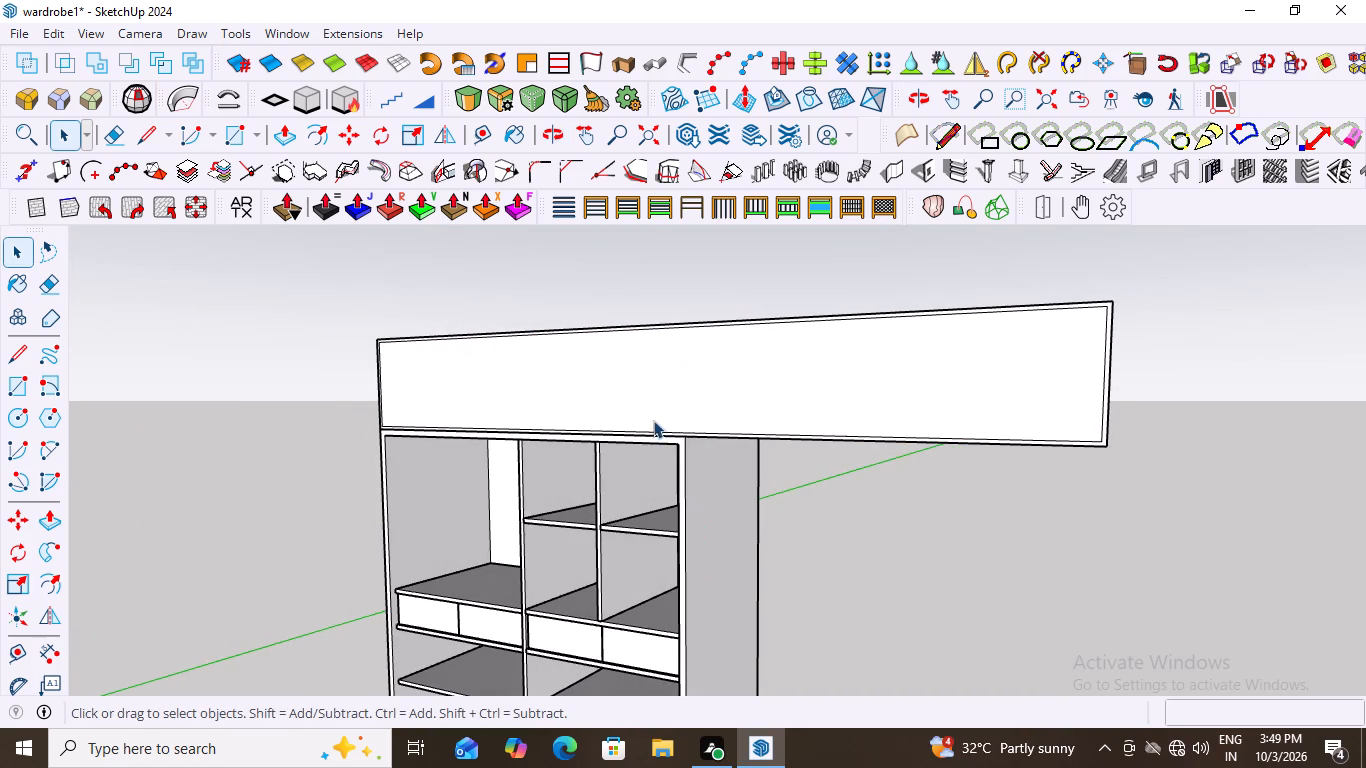
pyautogui.moveTo(652, 396); pyautogui.dragTo(863, 541, button='middle')
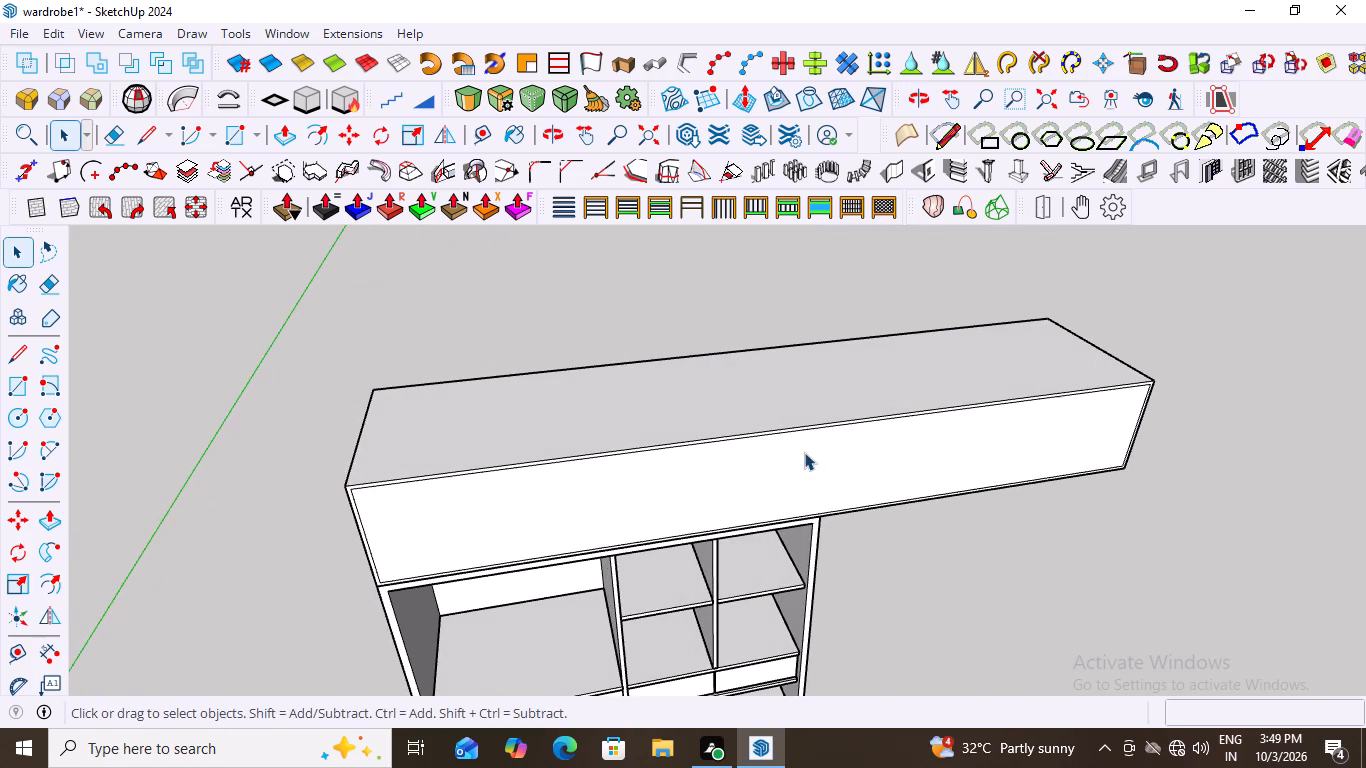
pyautogui.scroll(3, 453, 538)
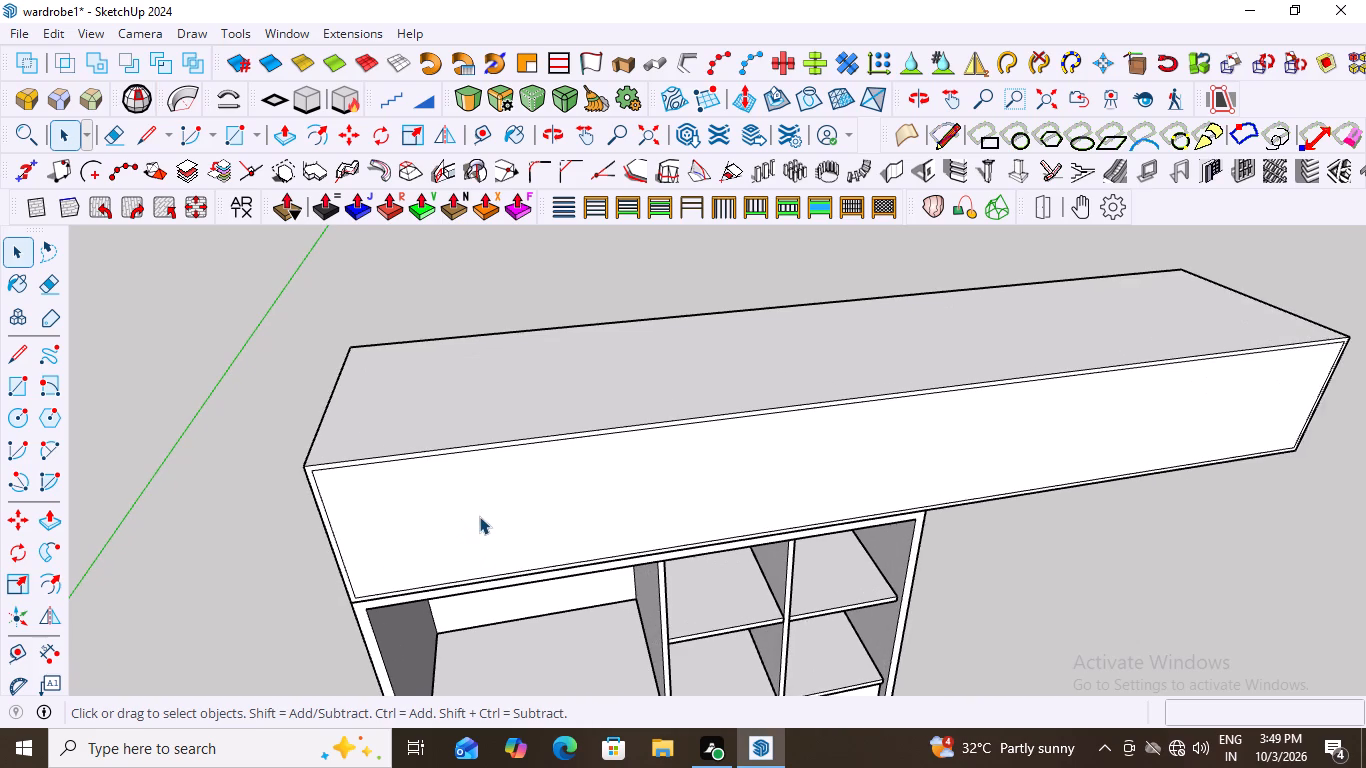
pyautogui.click(481, 511)
pyautogui.doubleClick(482, 511)
pyautogui.click(501, 519)
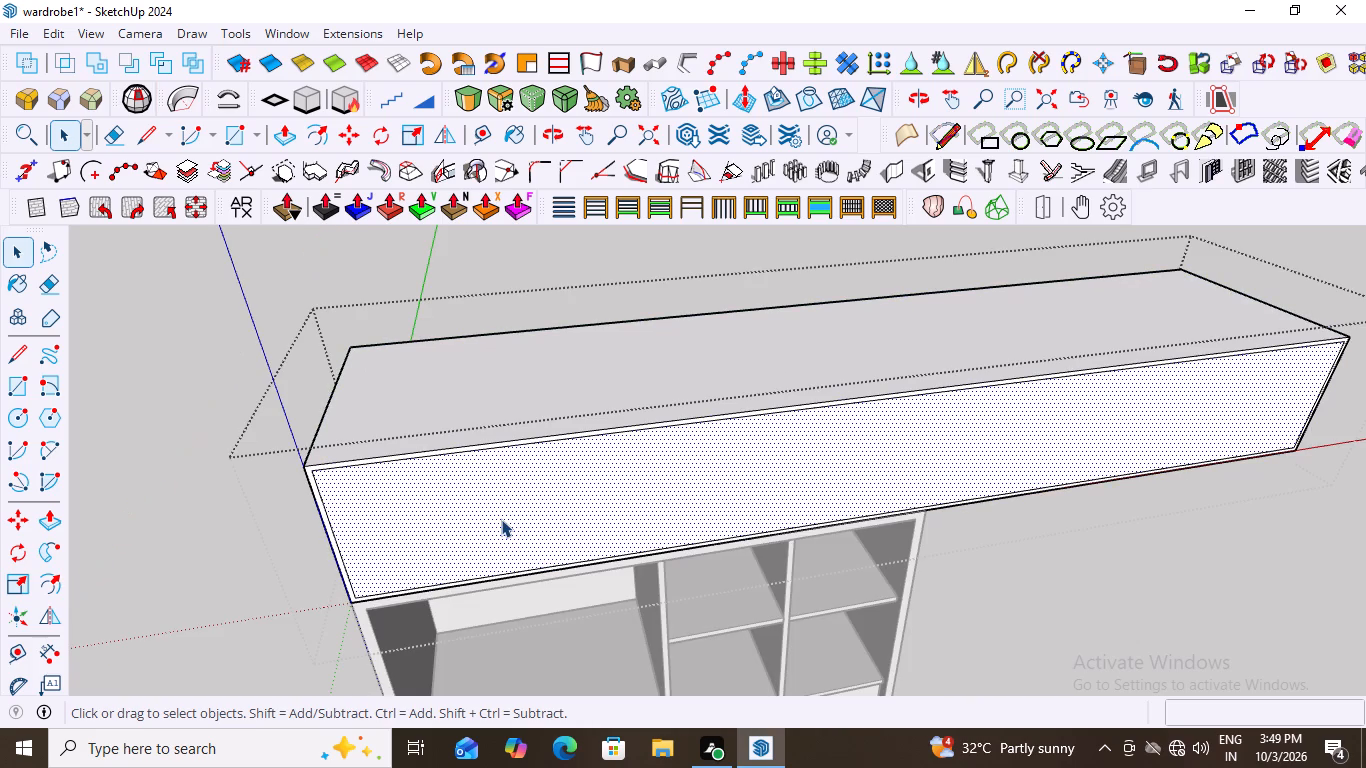
pyautogui.press('p')
pyautogui.click(501, 519)
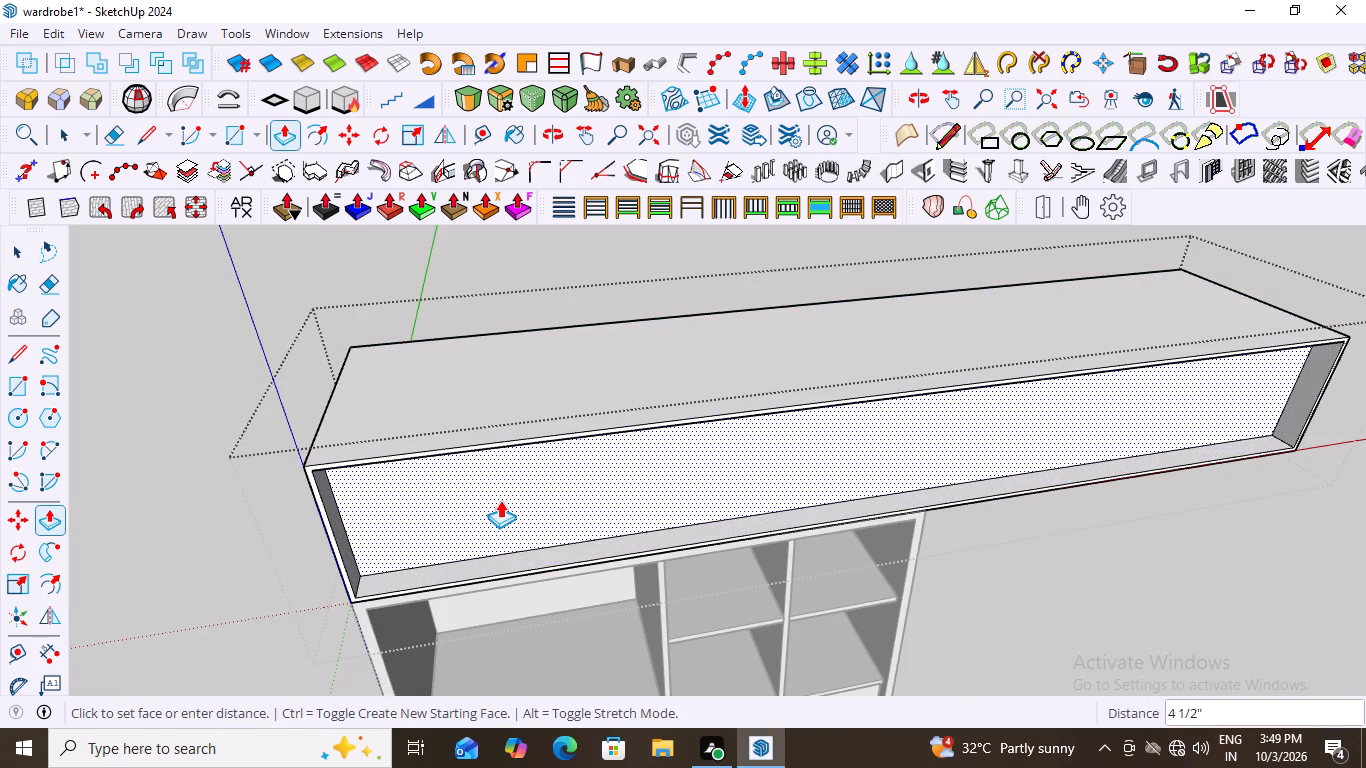
pyautogui.scroll(-5, 500, 500)
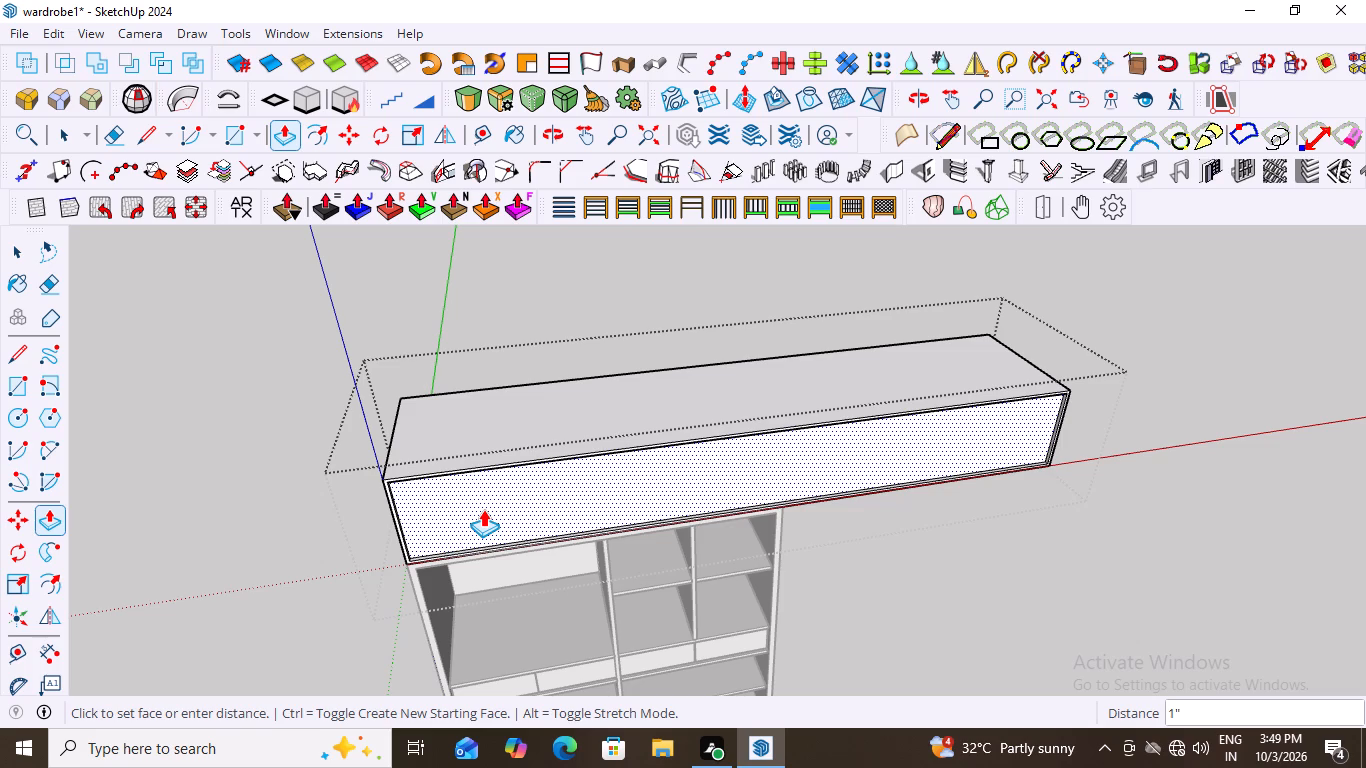
pyautogui.press('space')
pyautogui.click(941, 593)
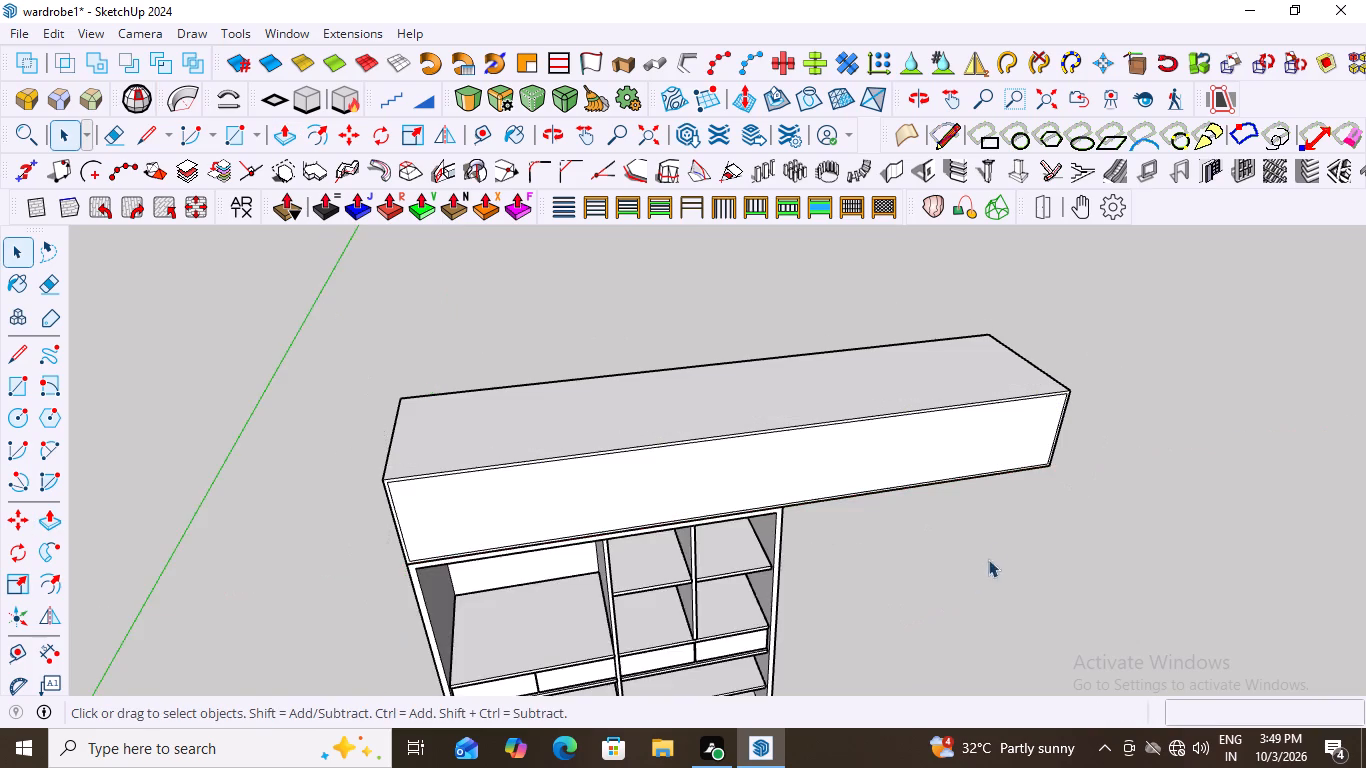
# In the top volume's group, copy the inset panel's vertical edge nearest the wardrobe's outer side 1.5' along the front.
pyautogui.moveTo(867, 468); pyautogui.dragTo(826, 368, button='middle')
pyautogui.scroll(3, 416, 409)
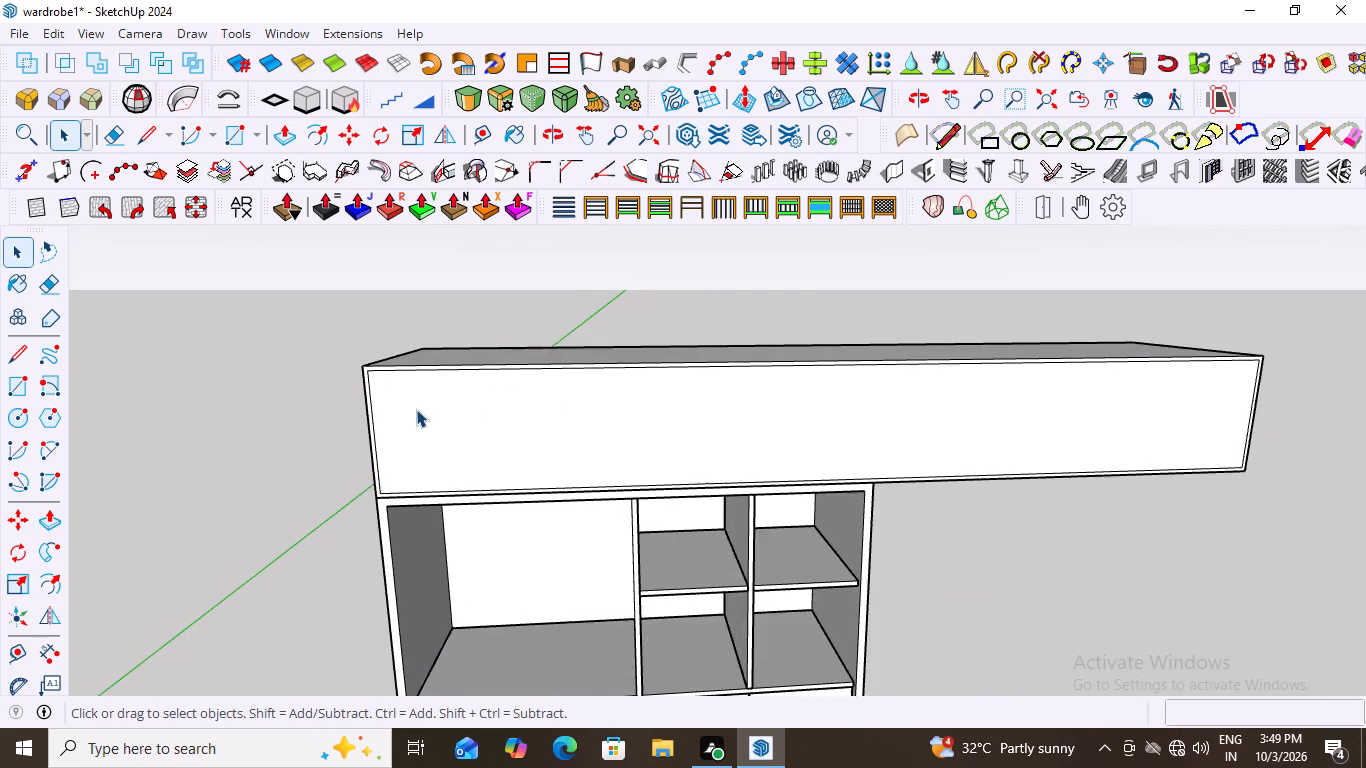
pyautogui.scroll(6, 416, 409)
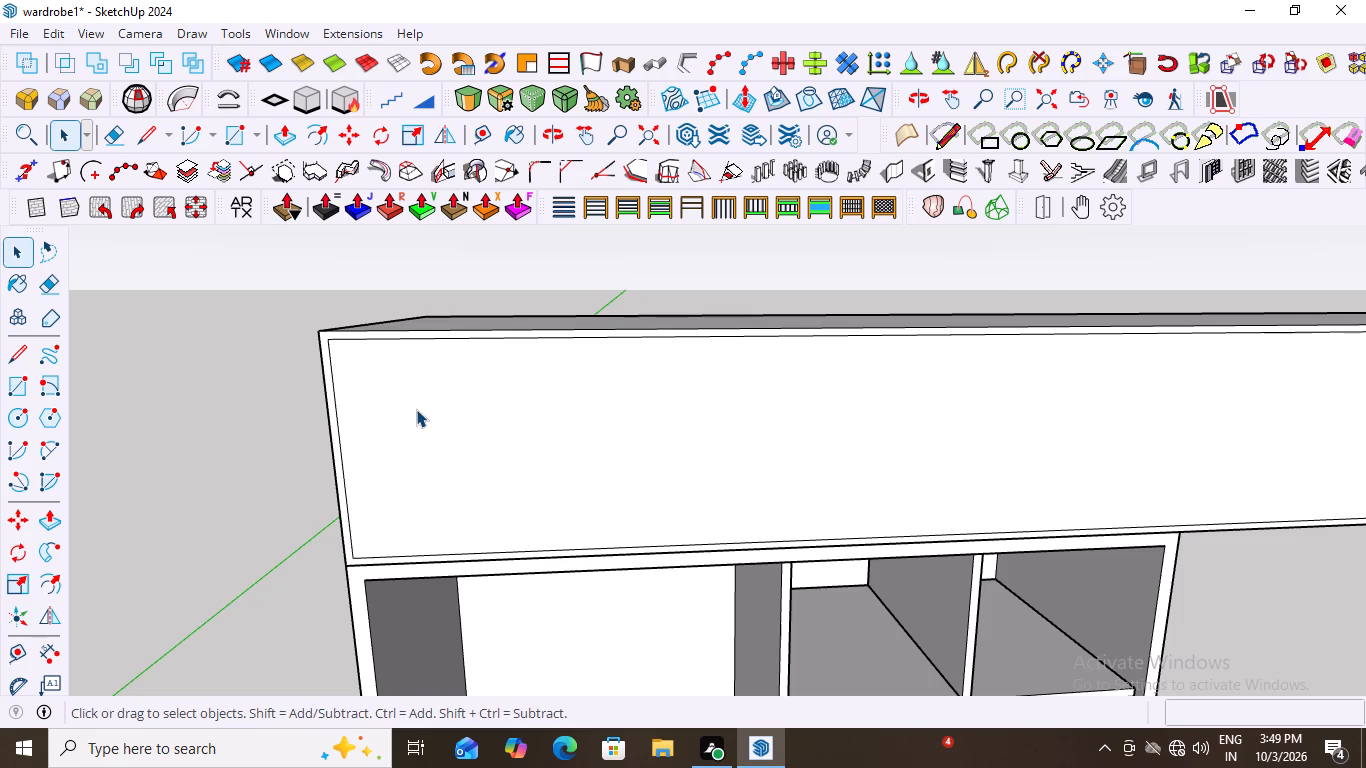
pyautogui.click(445, 420)
pyautogui.scroll(-4, 329, 441)
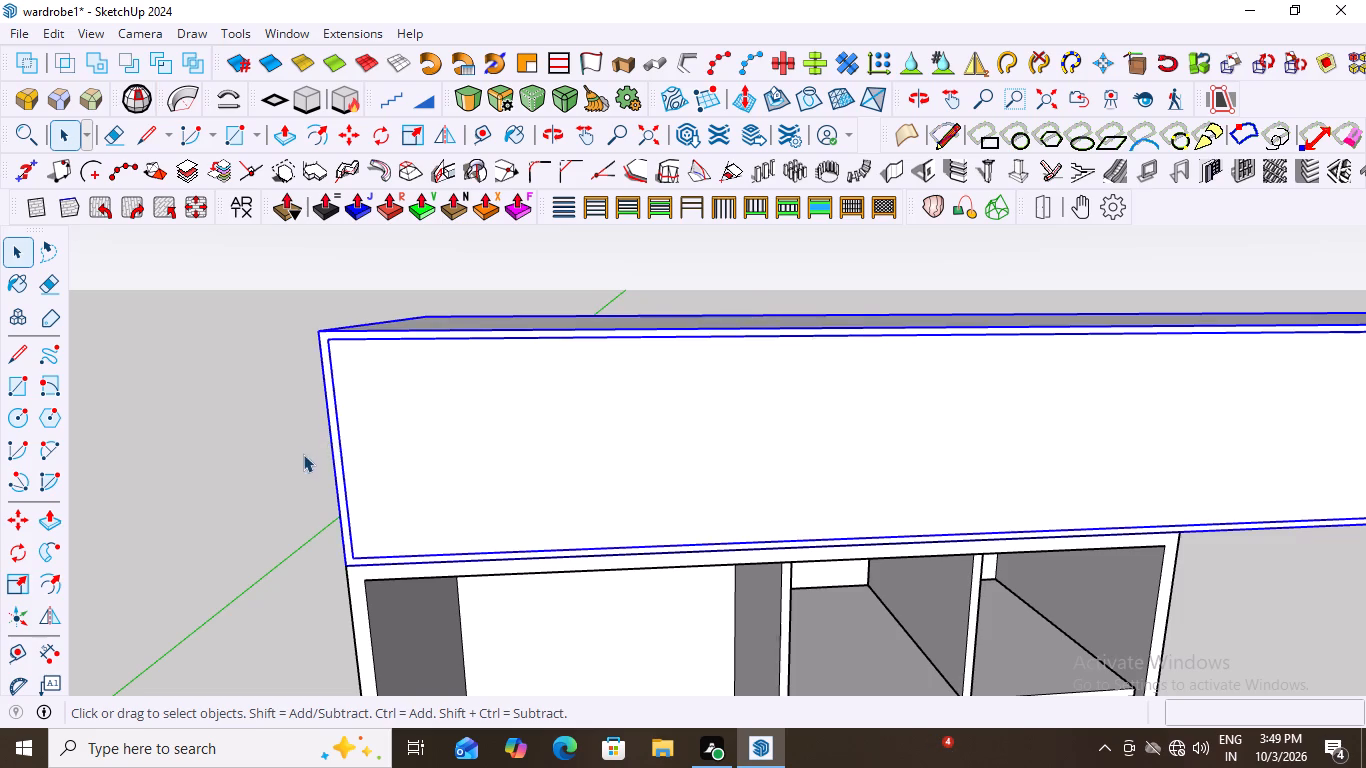
pyautogui.scroll(-4, 303, 454)
pyautogui.doubleClick(536, 456)
pyautogui.click(536, 456)
pyautogui.click(536, 456)
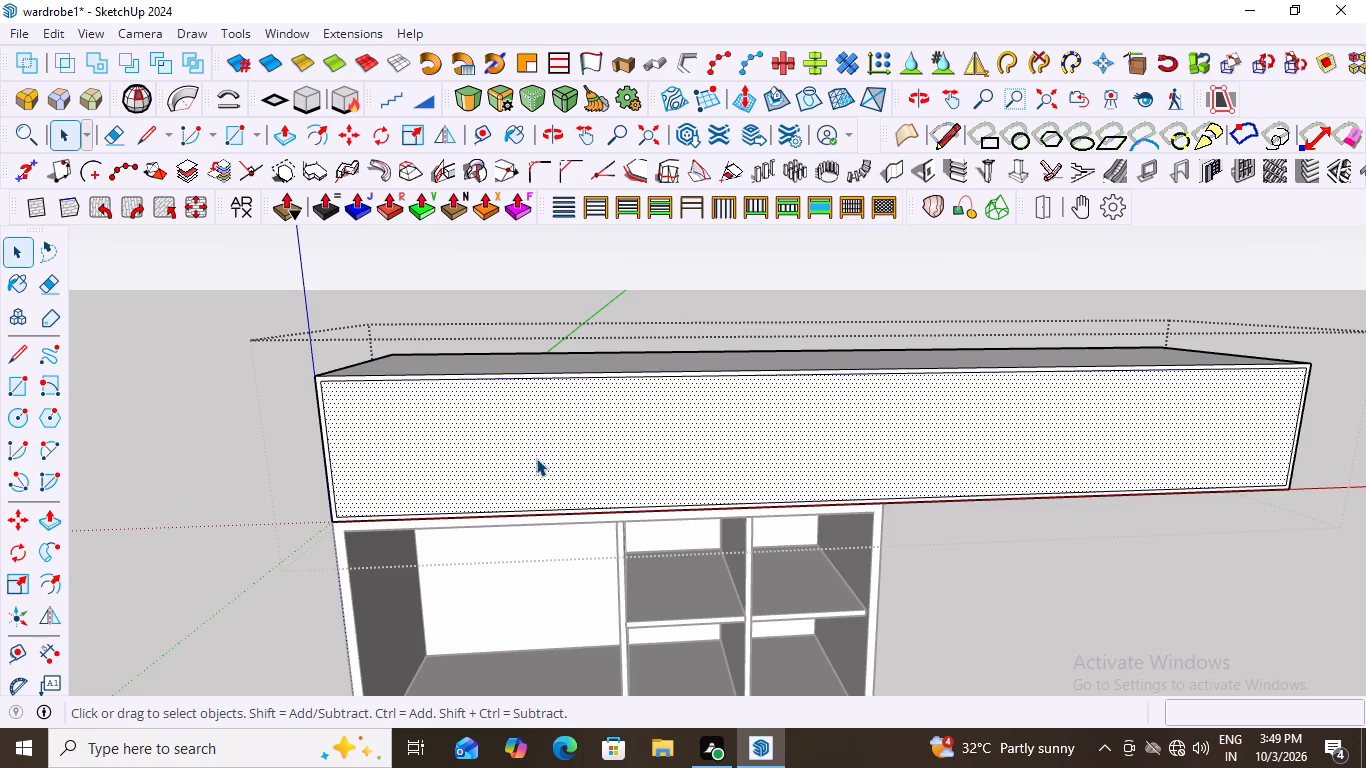
pyautogui.press('l')
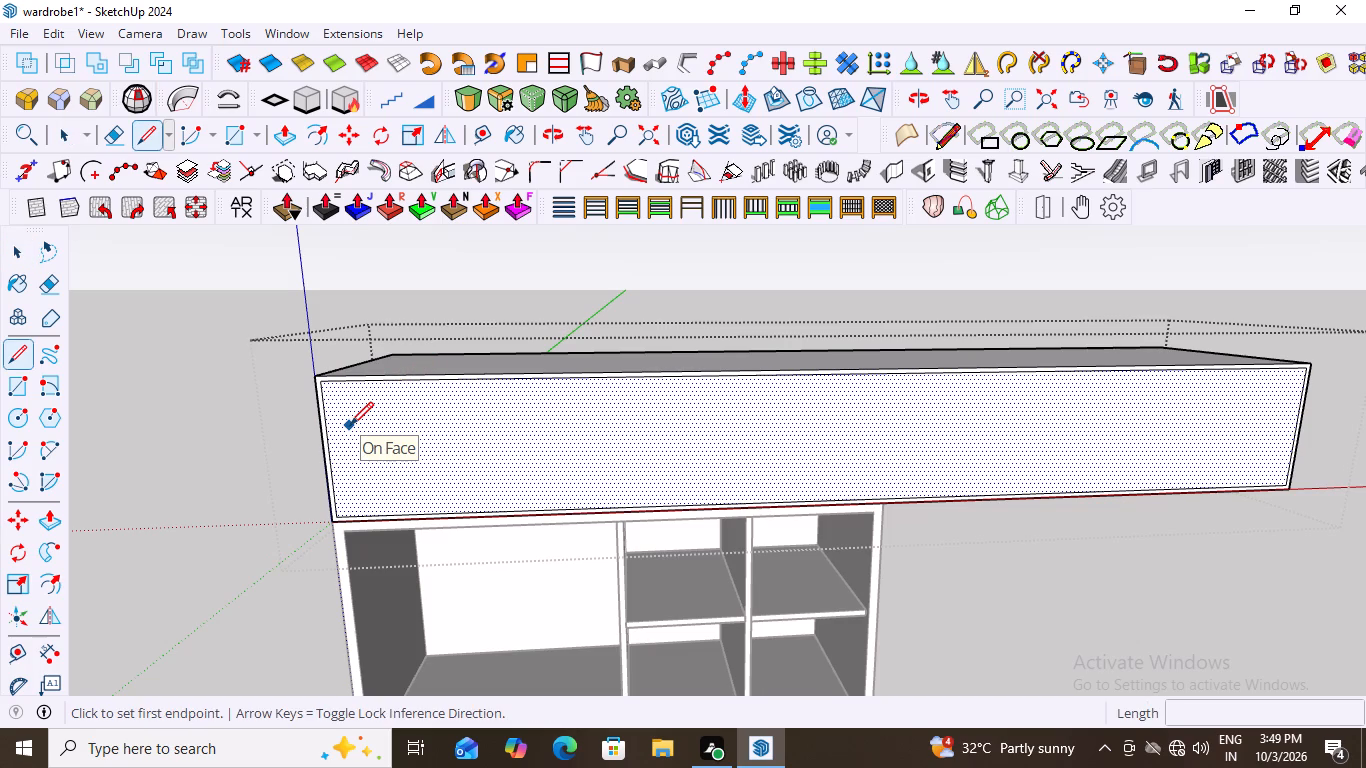
pyautogui.press('space')
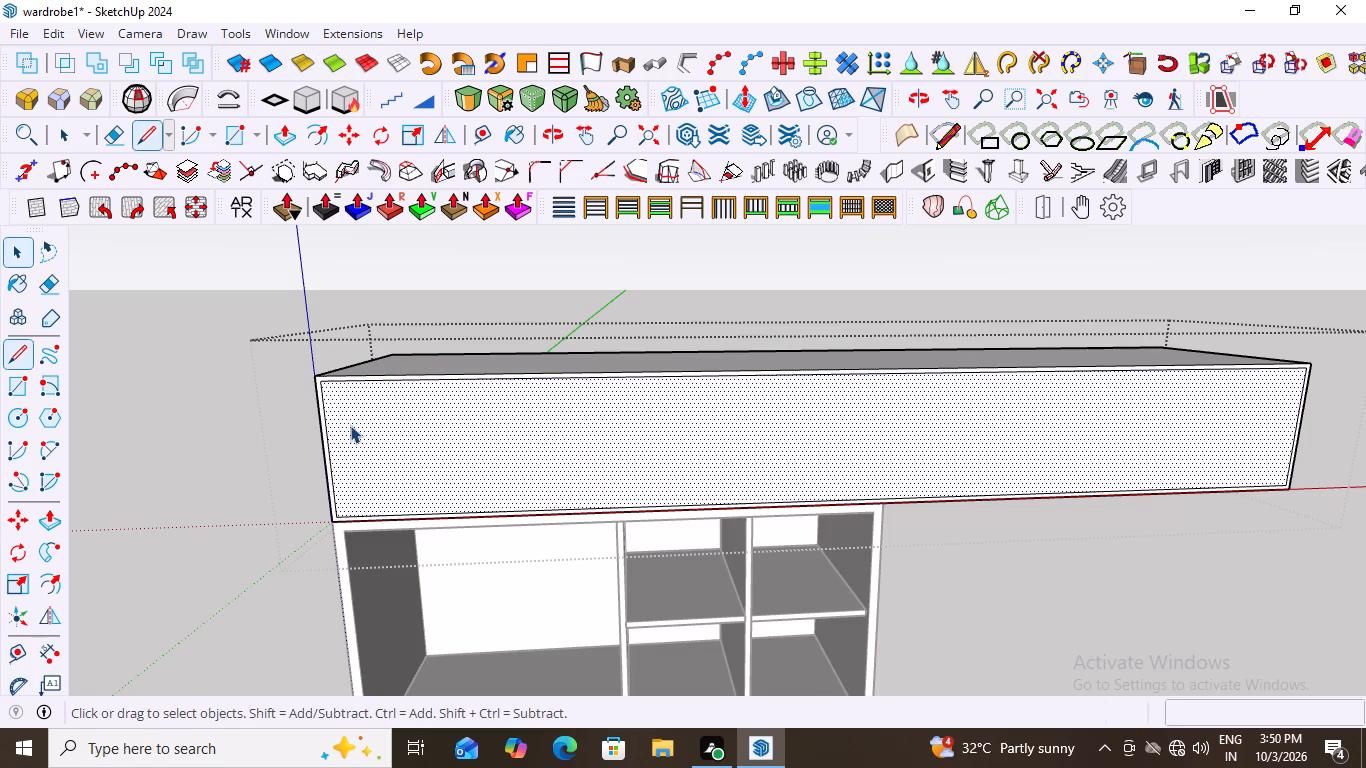
pyautogui.click(329, 461)
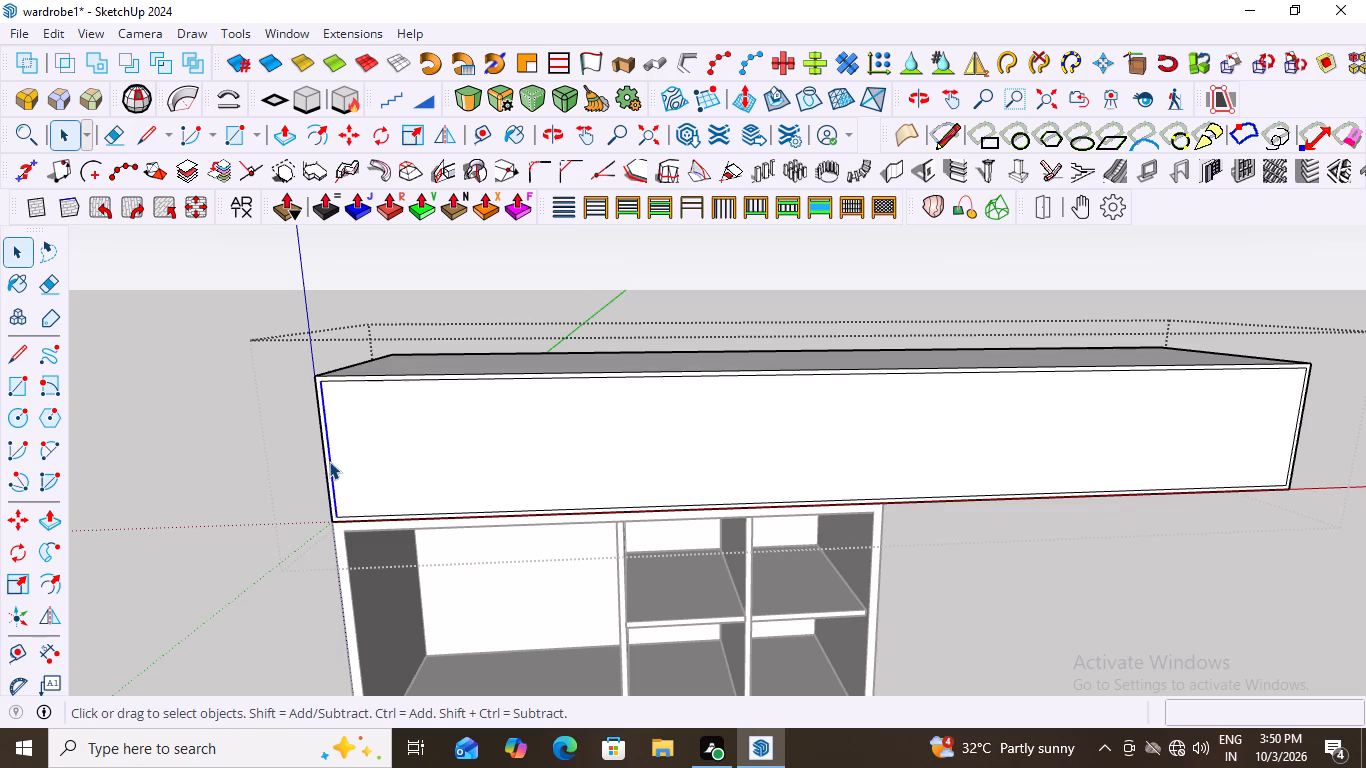
pyautogui.press('m')
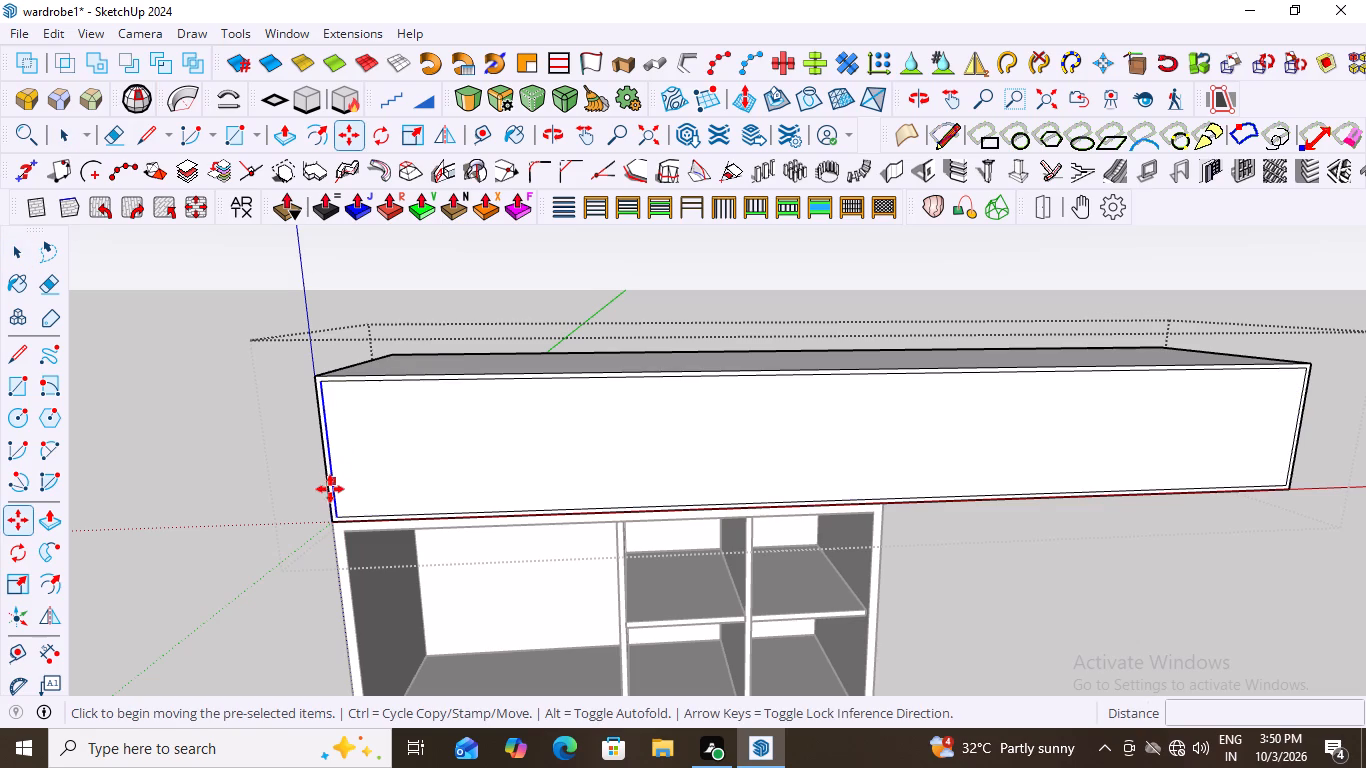
pyautogui.click(338, 515)
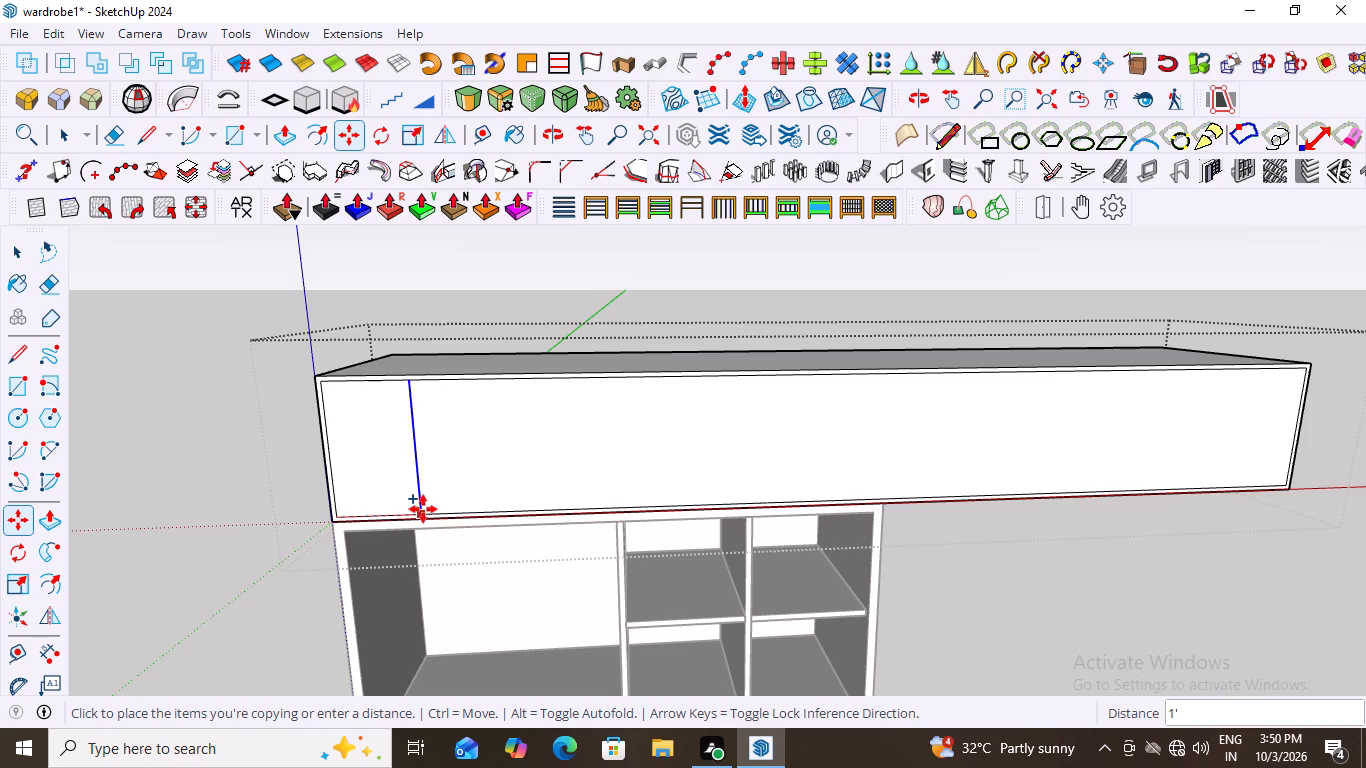
pyautogui.press('1')
pyautogui.press('.')
pyautogui.press('5')
pyautogui.hotkey('shift', '"')
pyautogui.press('BackSpace')
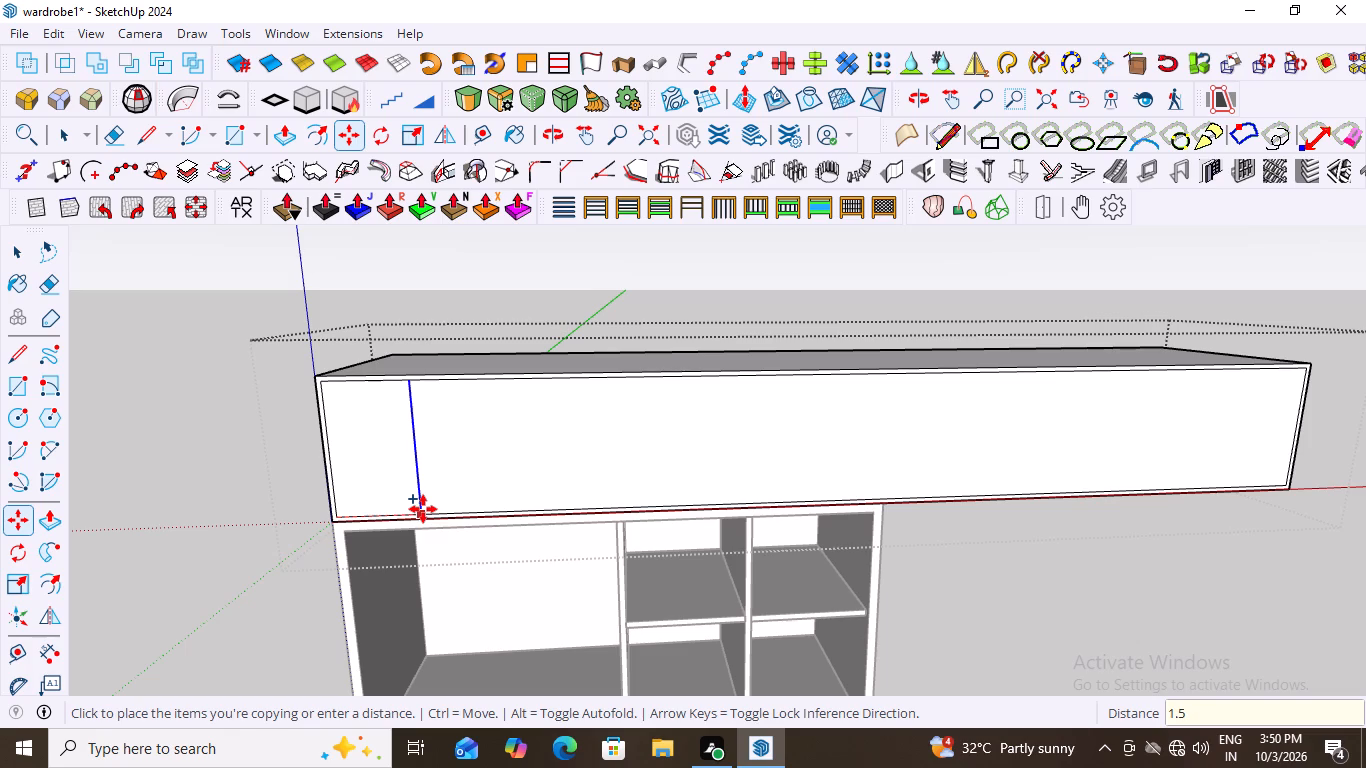
pyautogui.press("'")
pyautogui.press('space')
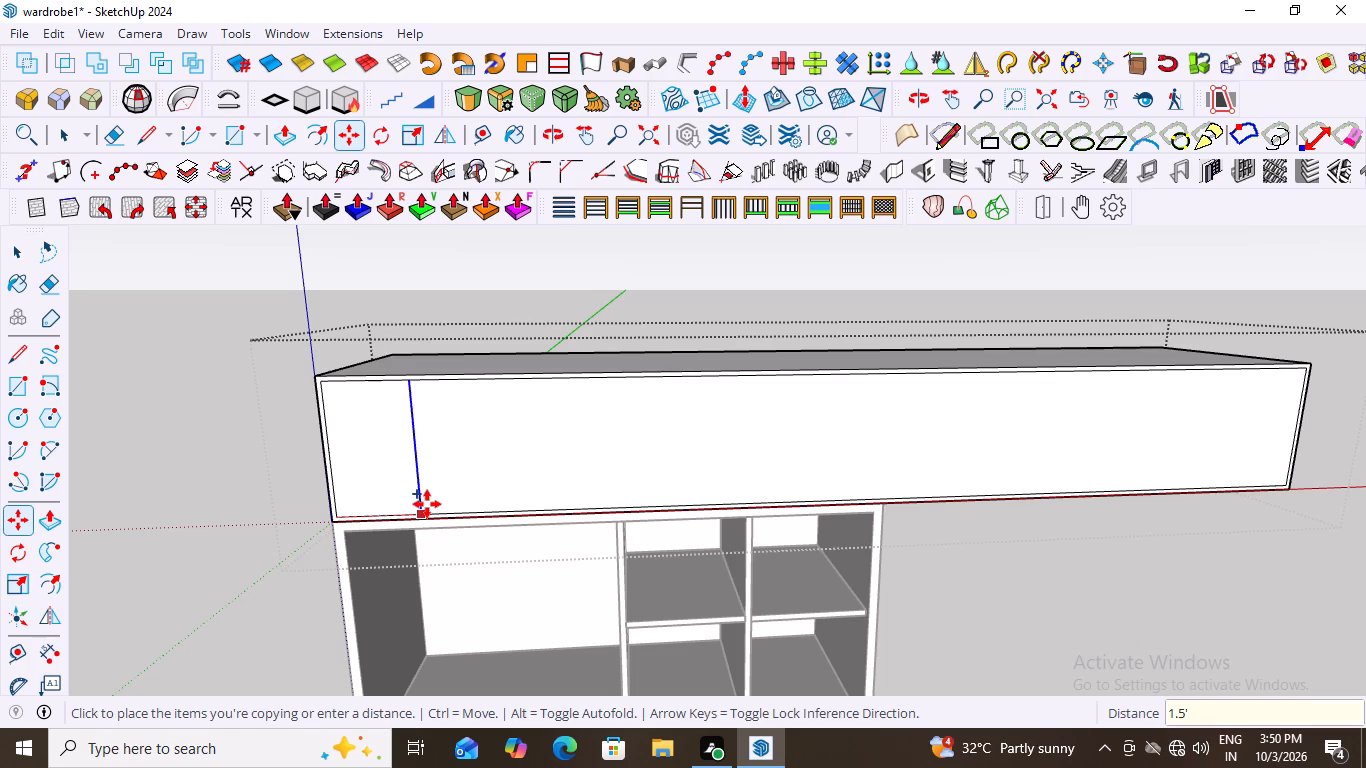
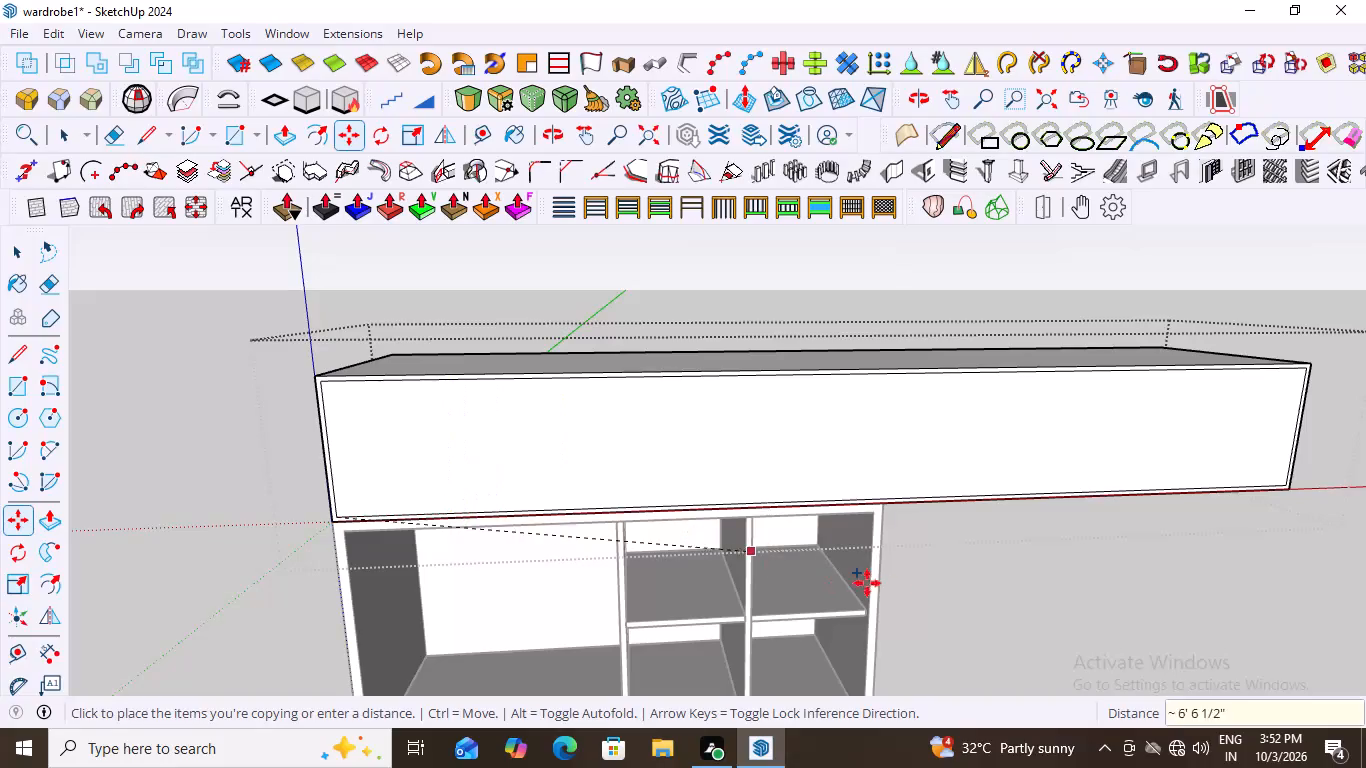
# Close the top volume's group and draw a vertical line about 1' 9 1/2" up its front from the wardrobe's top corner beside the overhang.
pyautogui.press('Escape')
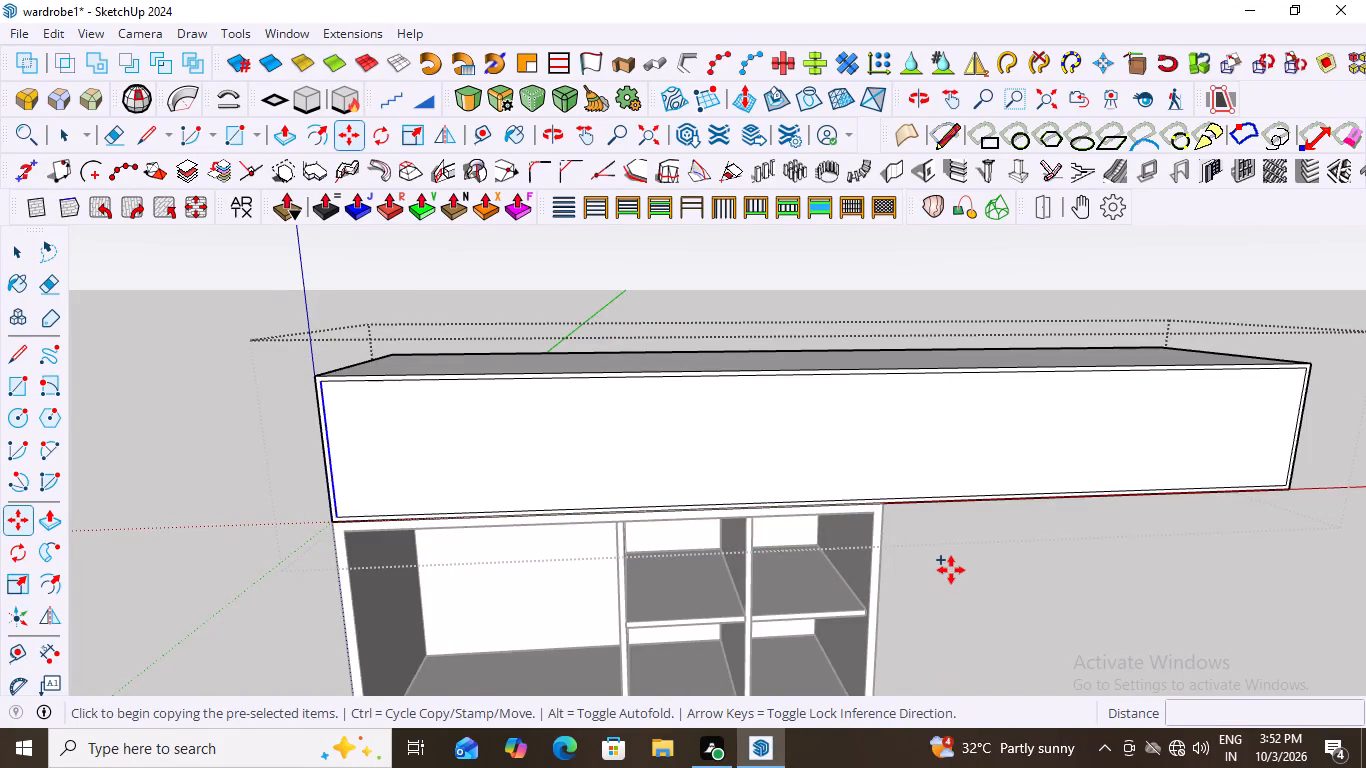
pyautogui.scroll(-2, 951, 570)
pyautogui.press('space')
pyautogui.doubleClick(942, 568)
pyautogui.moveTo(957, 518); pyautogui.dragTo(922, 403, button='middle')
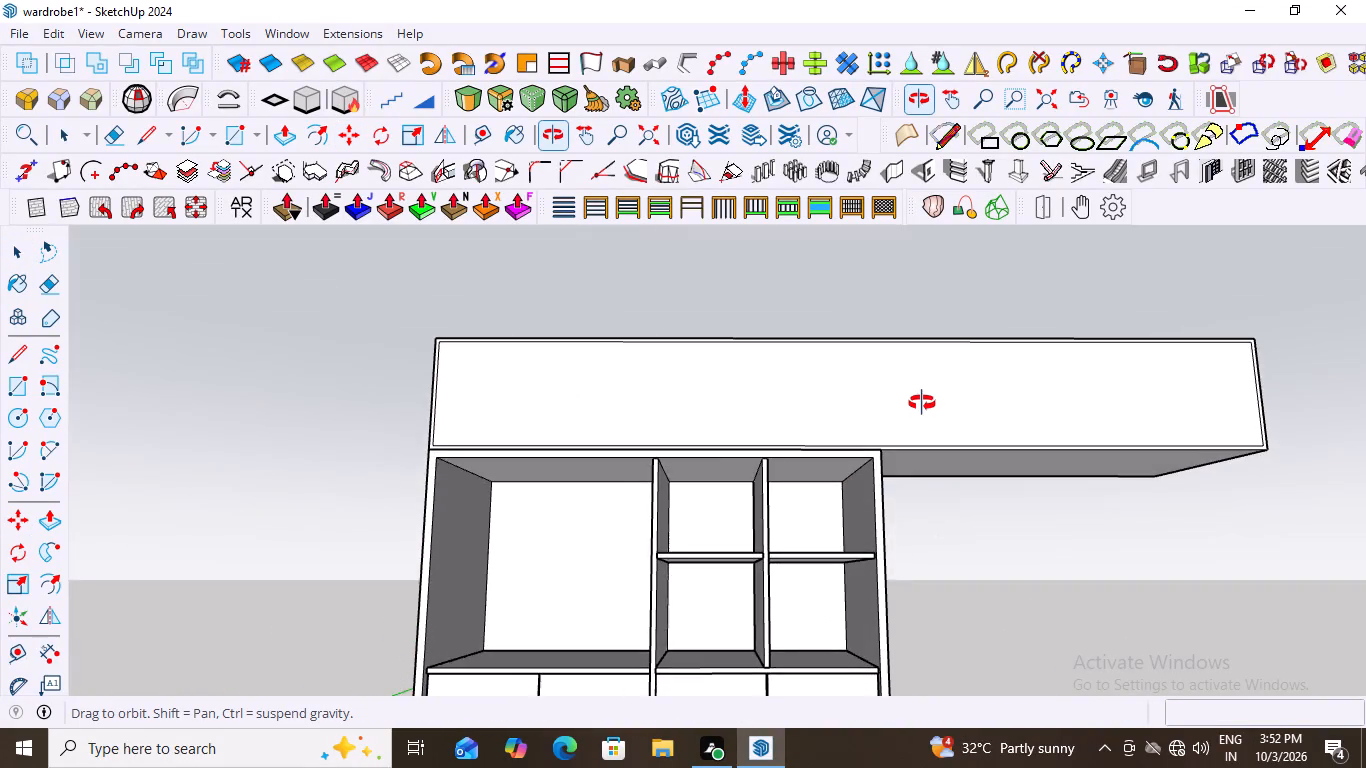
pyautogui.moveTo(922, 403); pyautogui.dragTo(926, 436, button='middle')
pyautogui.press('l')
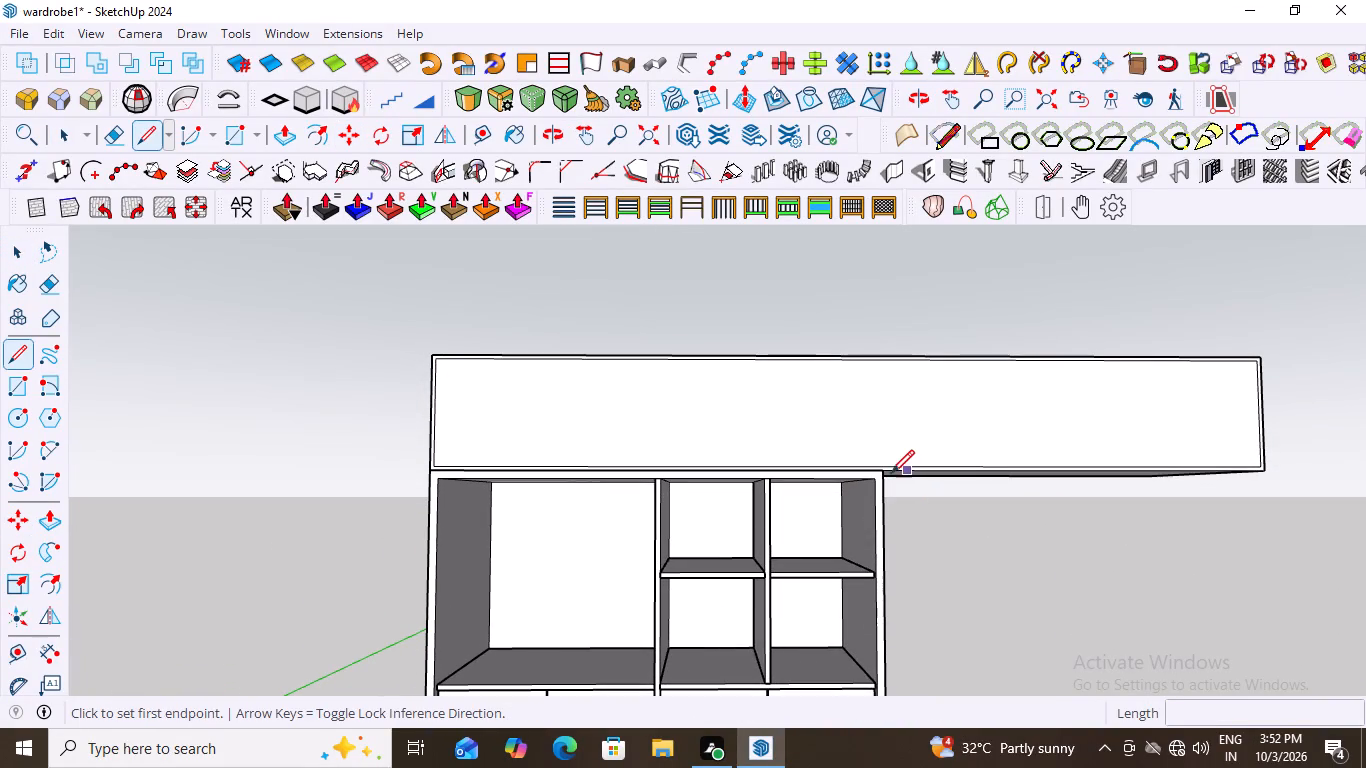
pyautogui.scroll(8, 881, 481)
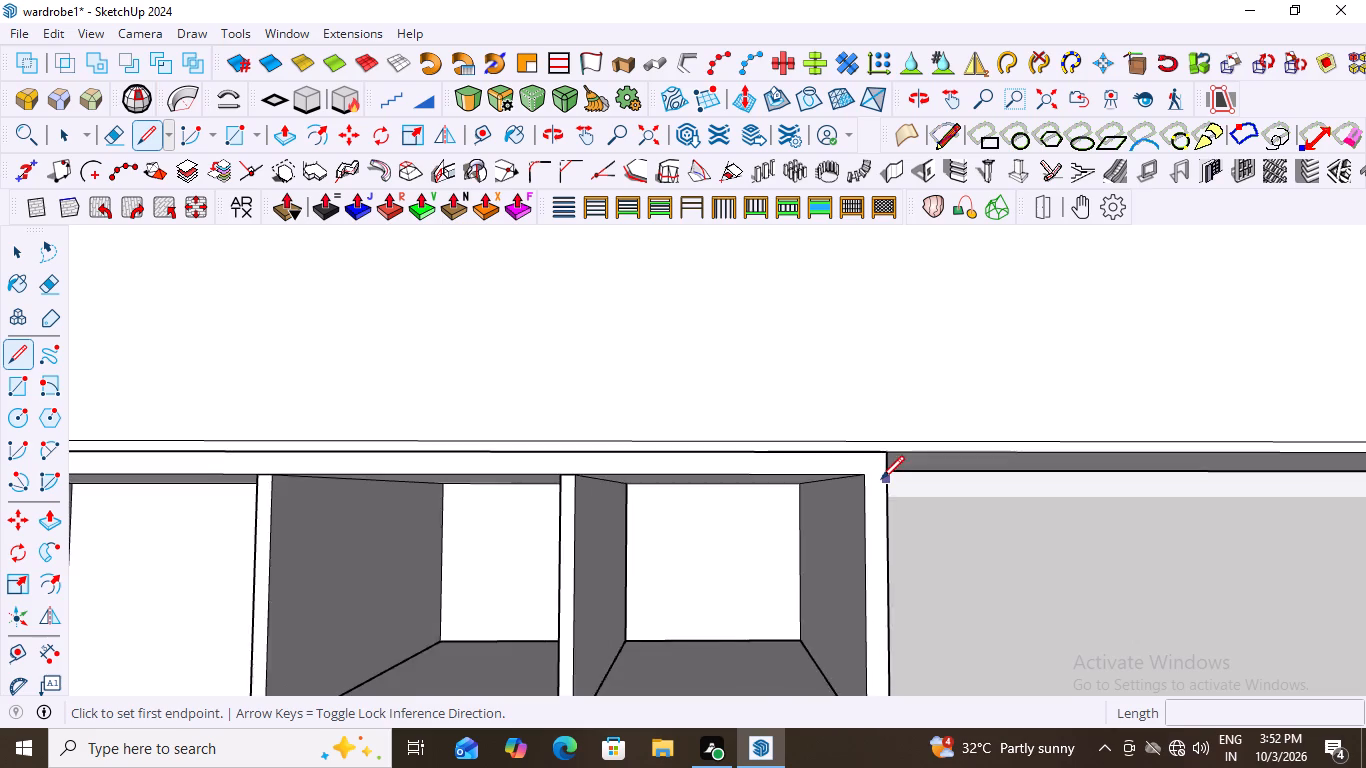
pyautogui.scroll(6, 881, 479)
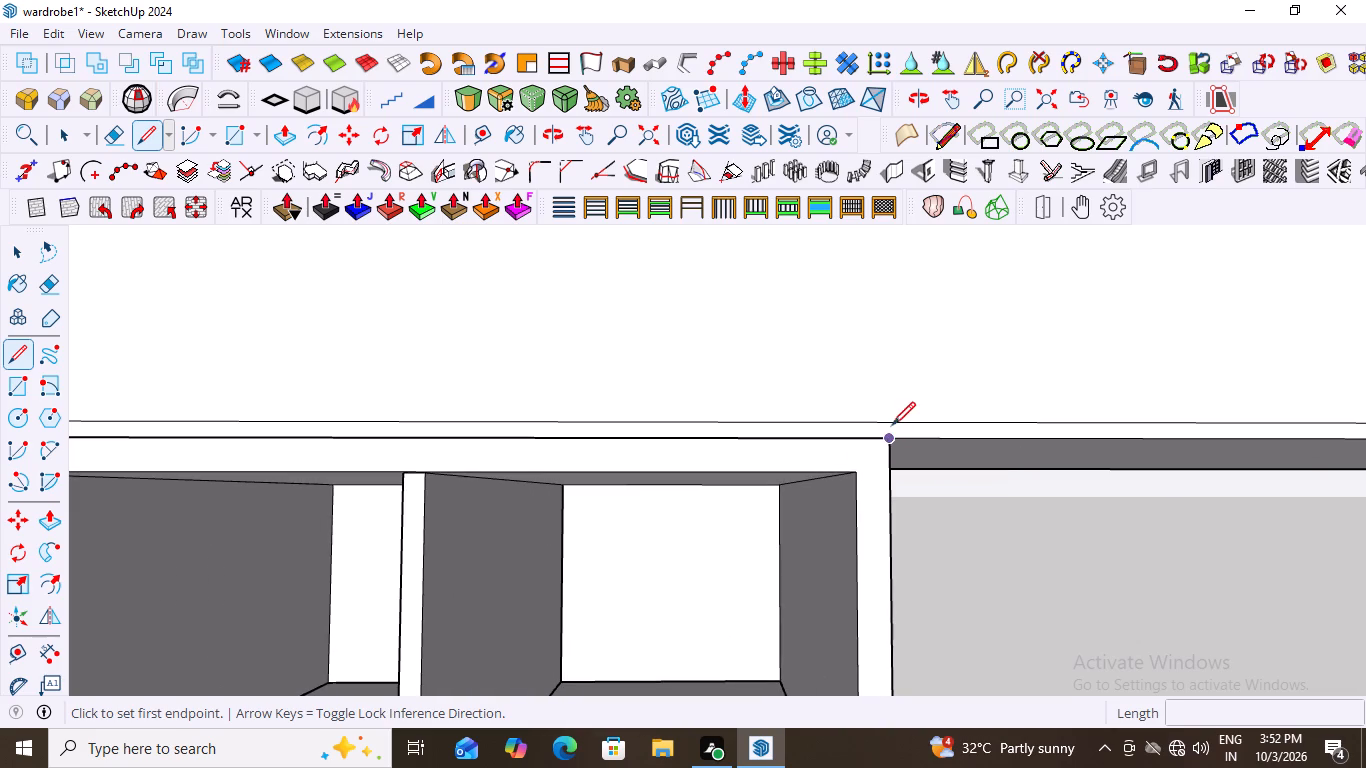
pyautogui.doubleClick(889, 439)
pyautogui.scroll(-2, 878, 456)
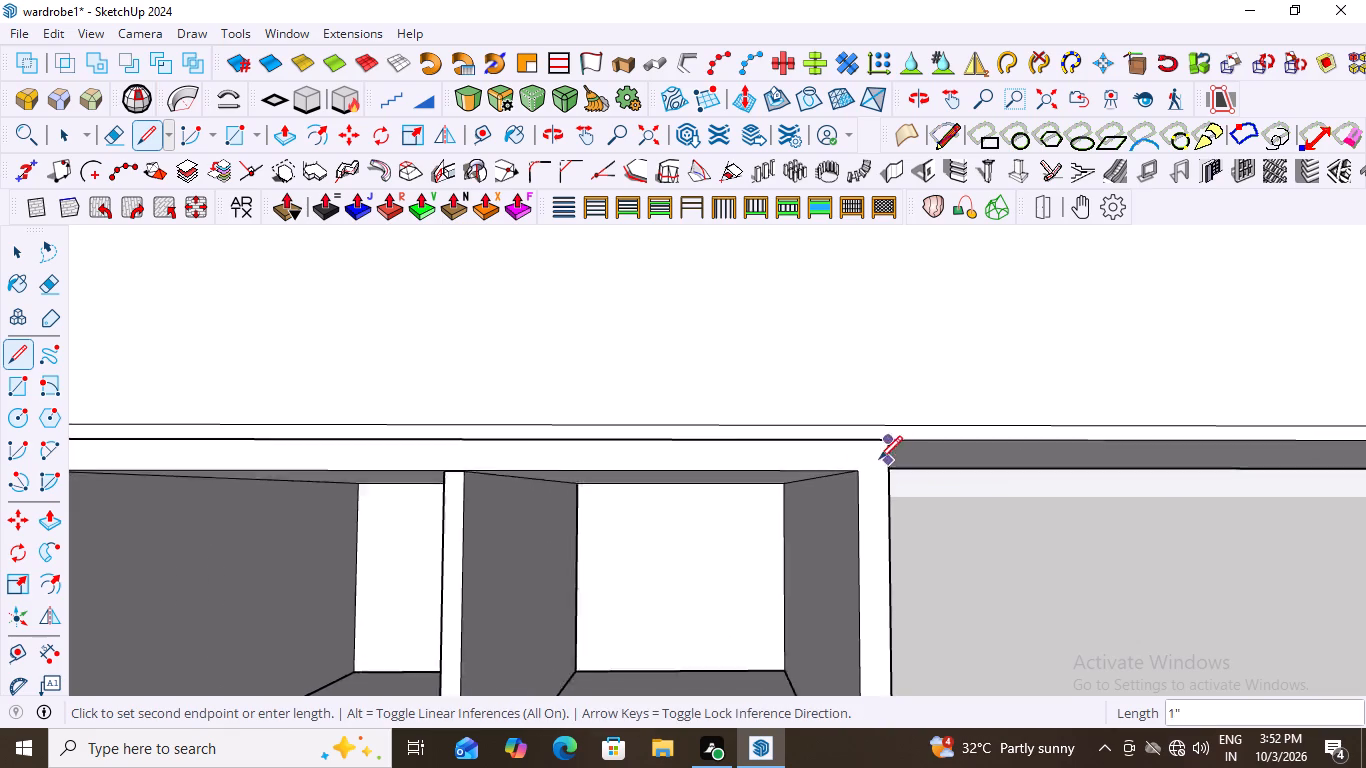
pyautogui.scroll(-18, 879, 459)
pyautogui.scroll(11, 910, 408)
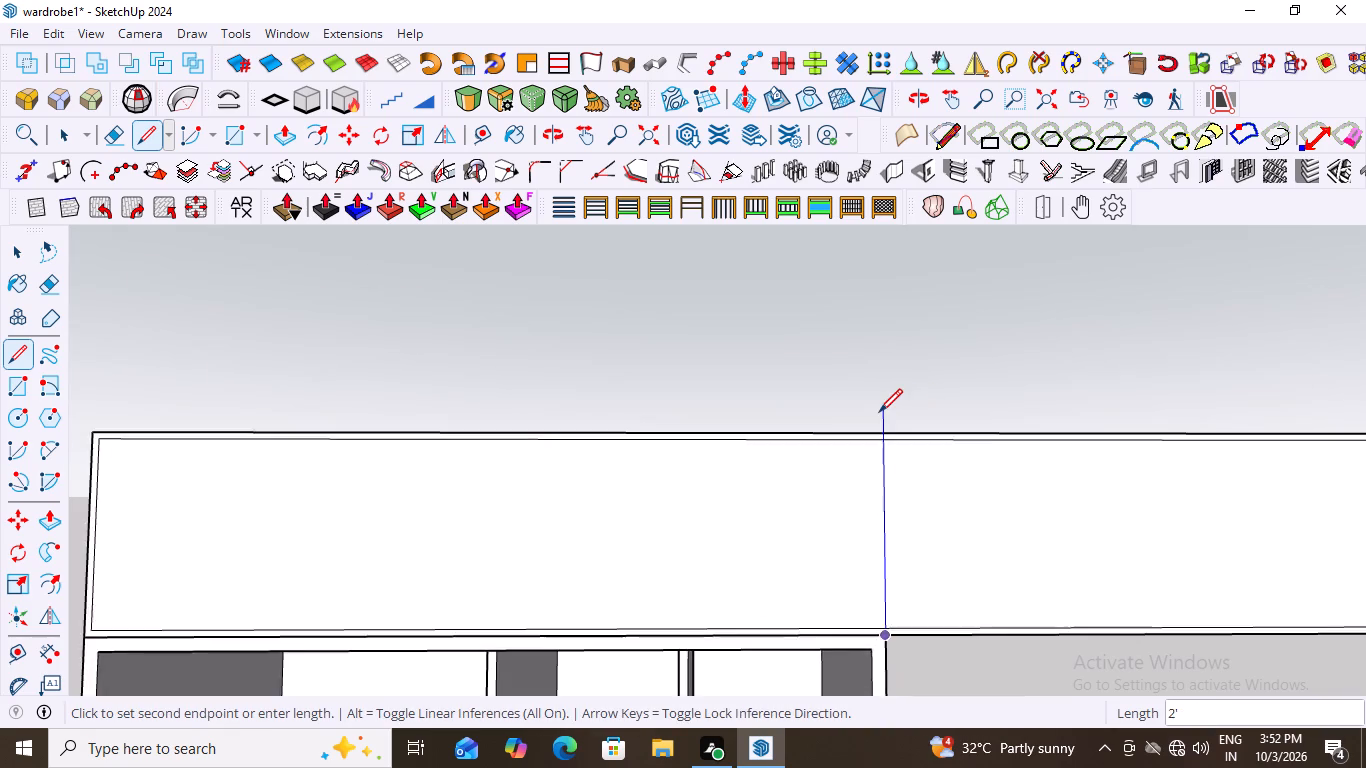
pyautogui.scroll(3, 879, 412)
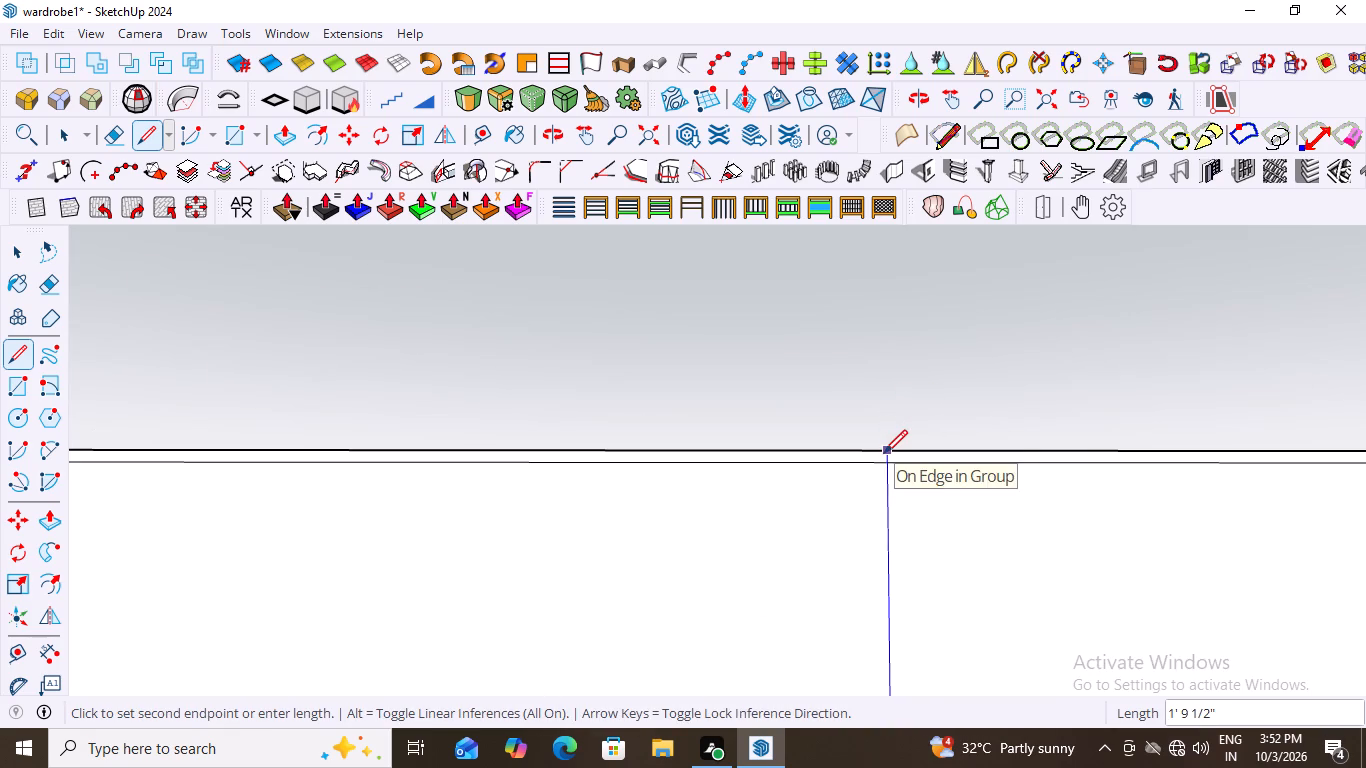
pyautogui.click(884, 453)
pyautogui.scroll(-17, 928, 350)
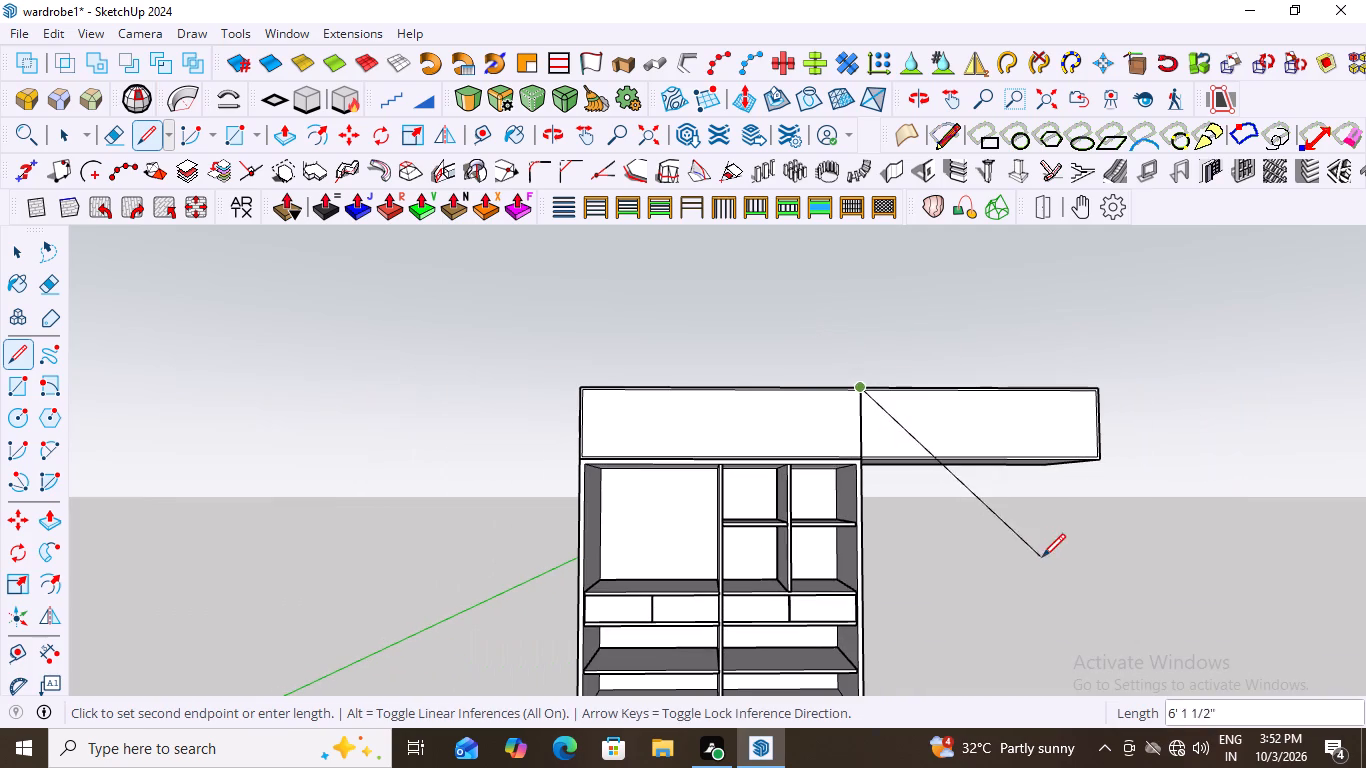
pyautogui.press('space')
# Open the top volume's group, examine its front panel around the vertical line, and close the group again.
pyautogui.click(822, 413)
pyautogui.scroll(6, 772, 394)
pyautogui.doubleClick(888, 438)
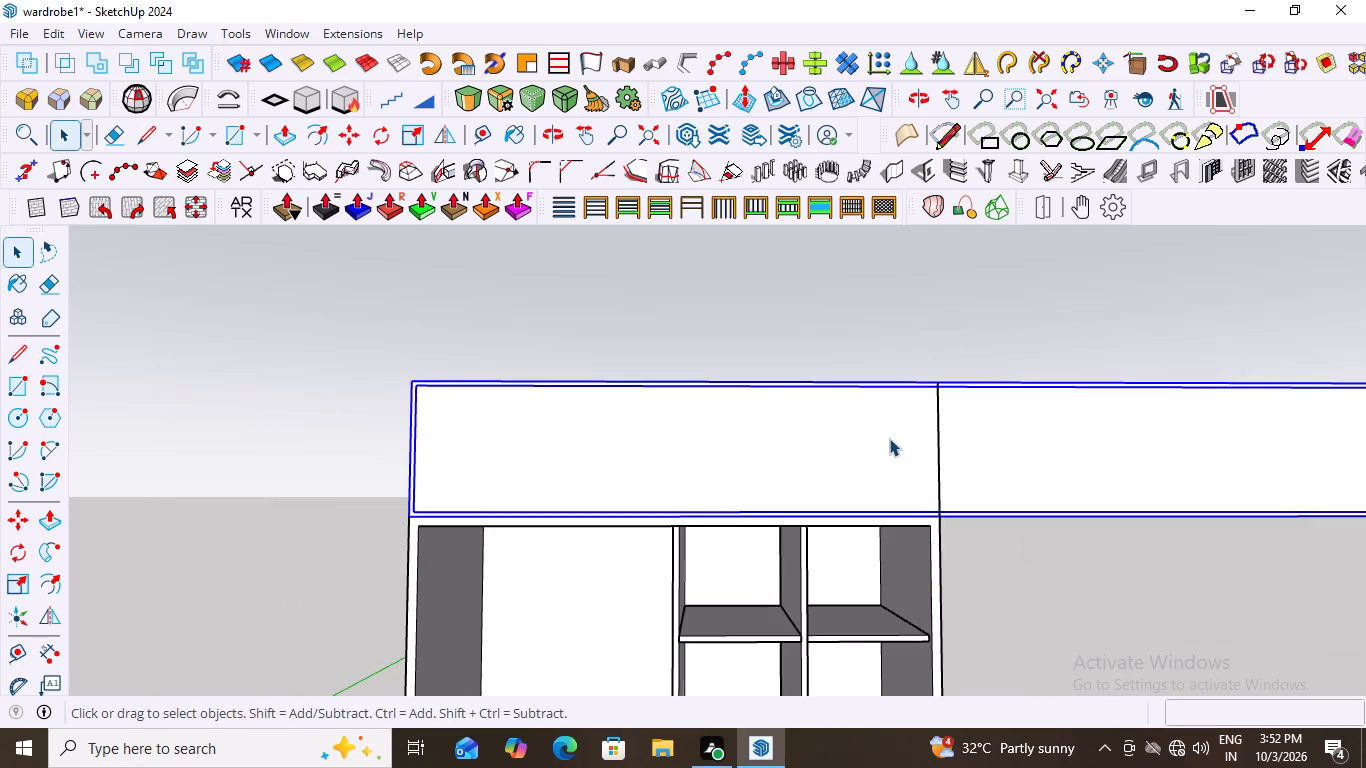
pyautogui.click(889, 438)
pyautogui.scroll(8, 957, 519)
pyautogui.moveTo(955, 499); pyautogui.dragTo(841, 434, button='middle')
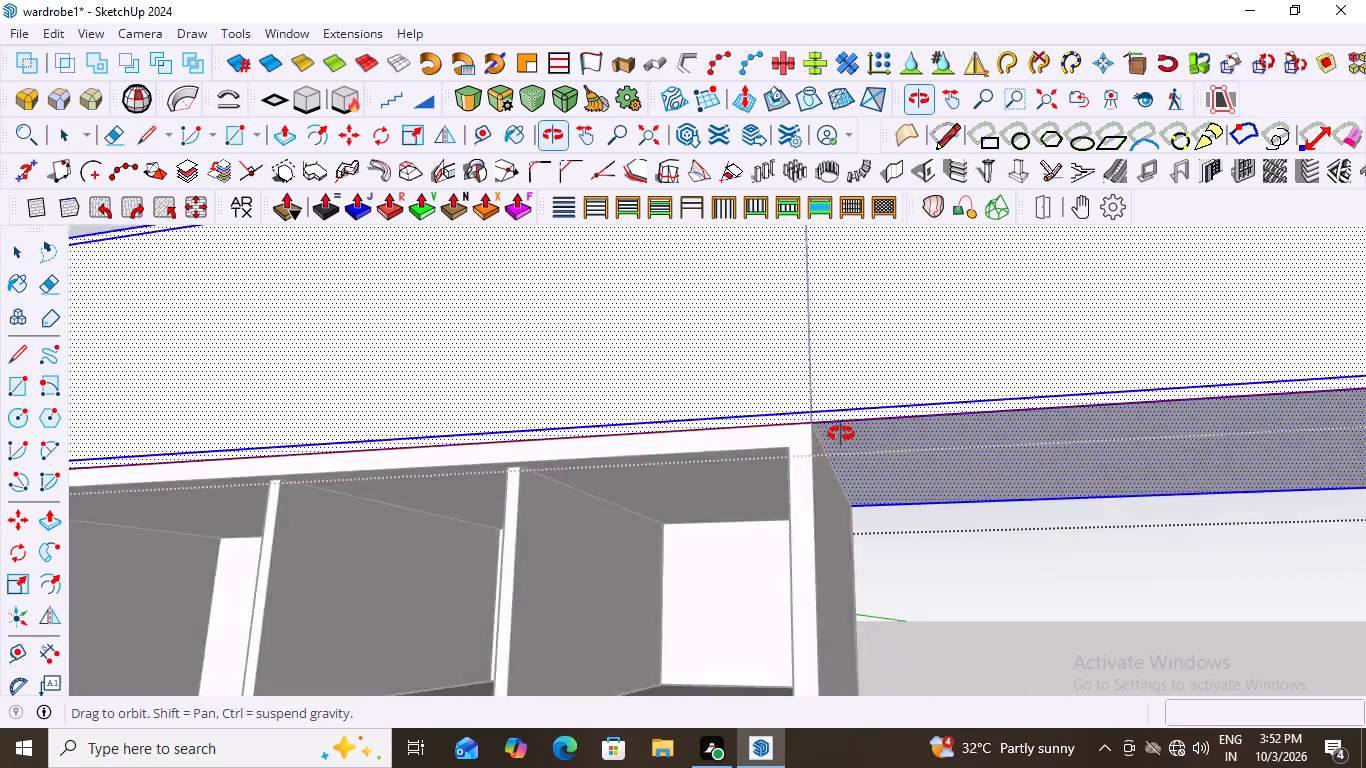
pyautogui.moveTo(841, 434); pyautogui.dragTo(962, 490, button='middle')
pyautogui.scroll(1, 976, 494)
pyautogui.scroll(-7, 977, 486)
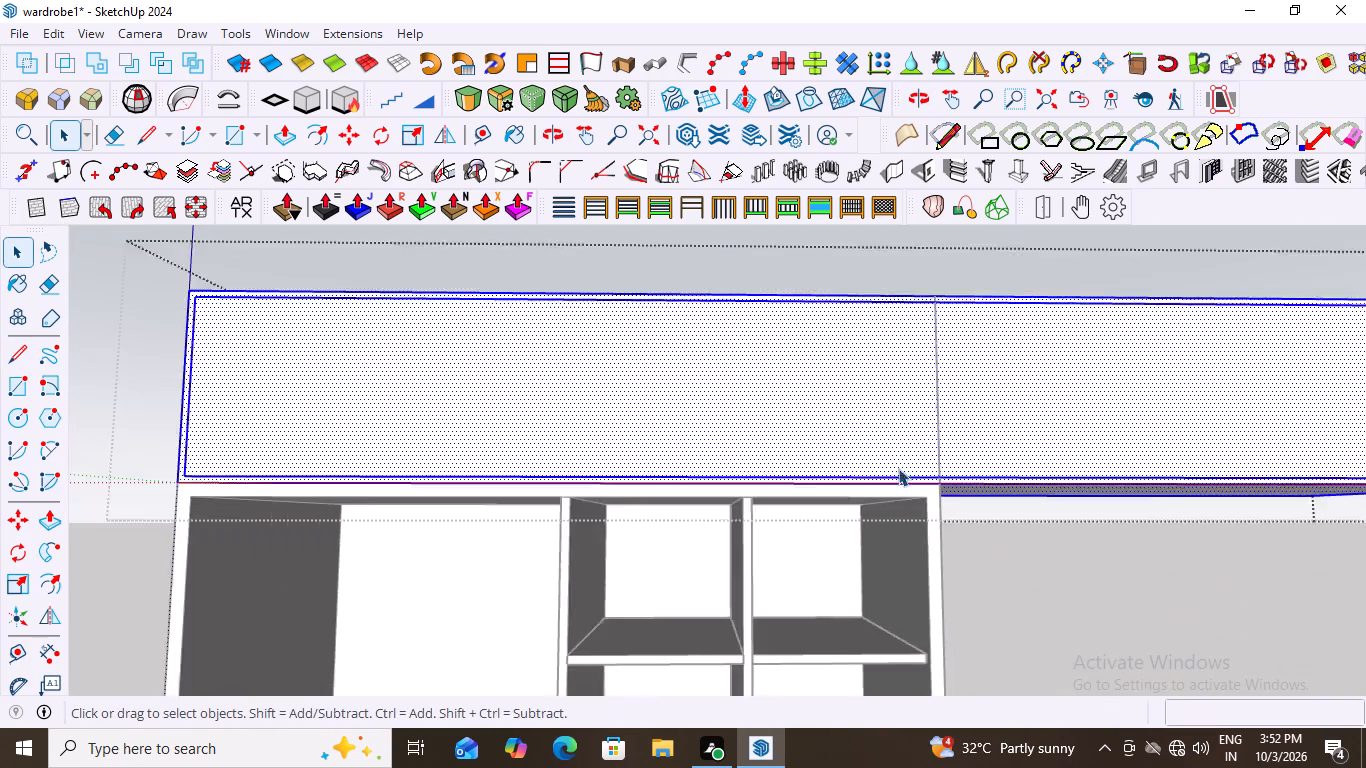
pyautogui.scroll(-7, 898, 468)
pyautogui.click(1040, 584)
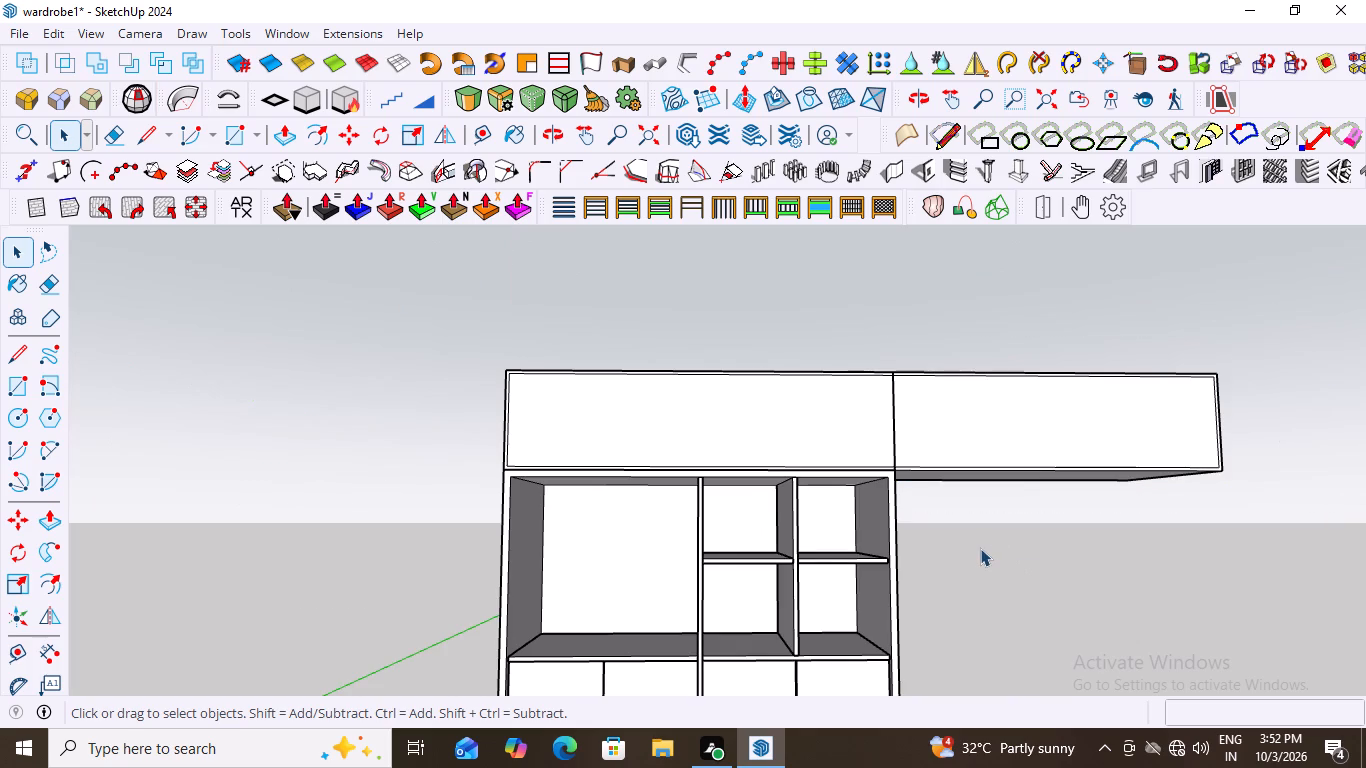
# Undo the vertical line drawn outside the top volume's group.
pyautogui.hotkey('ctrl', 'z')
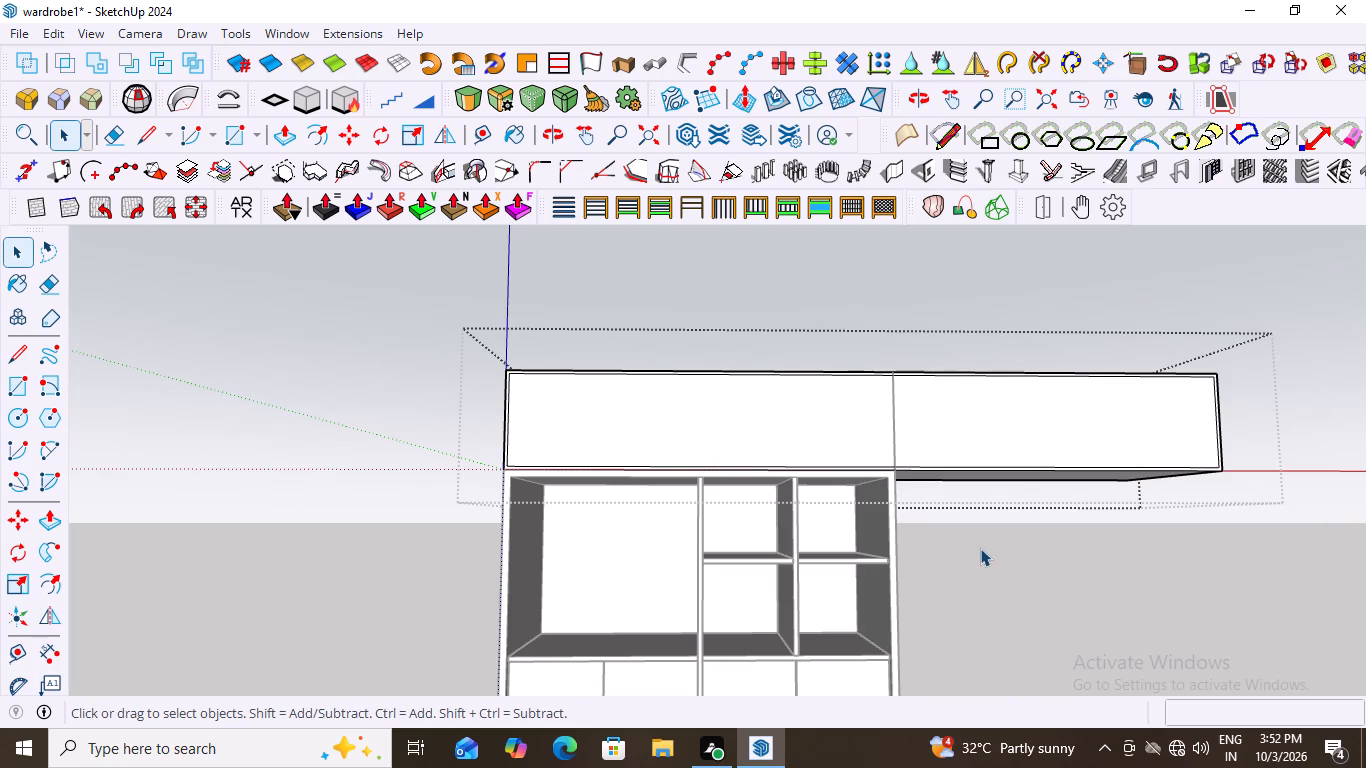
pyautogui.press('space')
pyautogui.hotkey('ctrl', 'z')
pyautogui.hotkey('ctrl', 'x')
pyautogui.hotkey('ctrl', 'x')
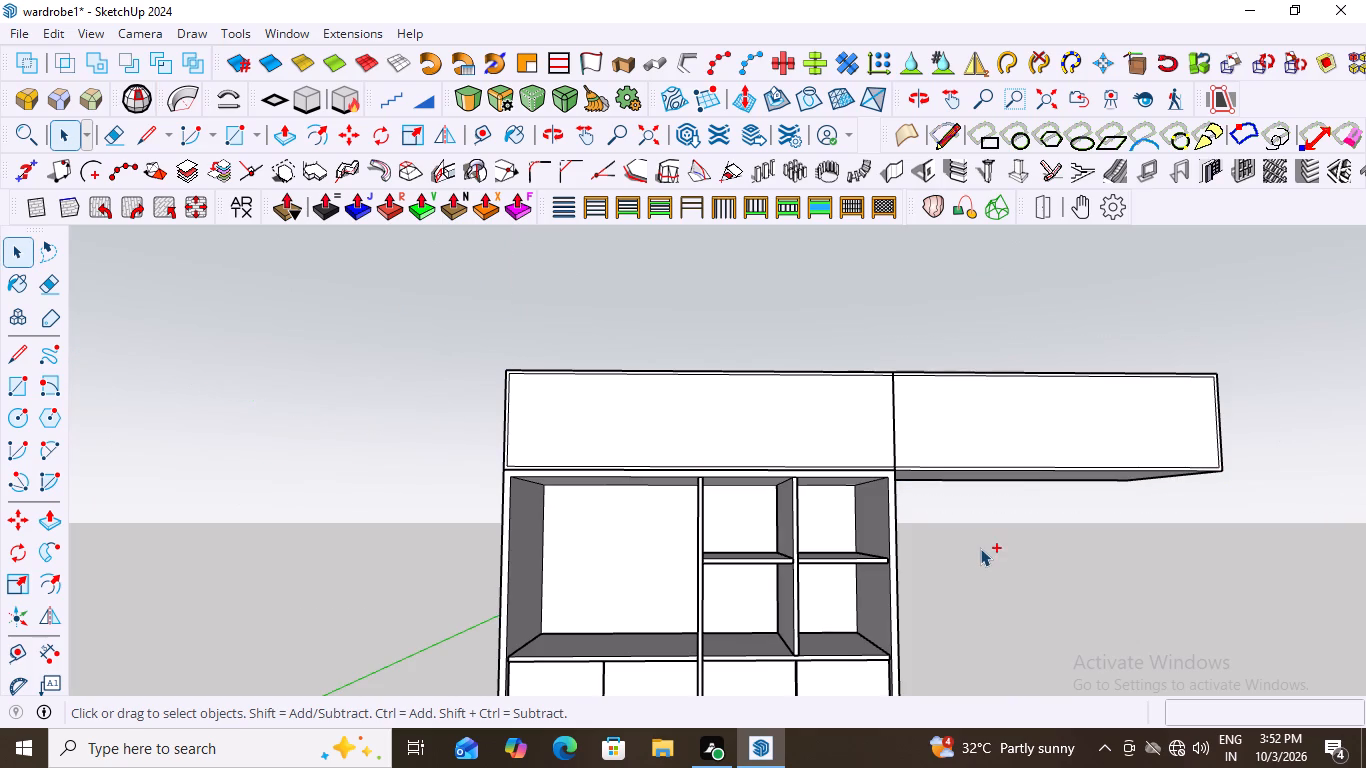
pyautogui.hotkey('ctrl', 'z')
# Inside the top volume's group, start a line at the bottom front edge from the wardrobe's top corner beside the overhang.
pyautogui.doubleClick(937, 438)
pyautogui.click(936, 434)
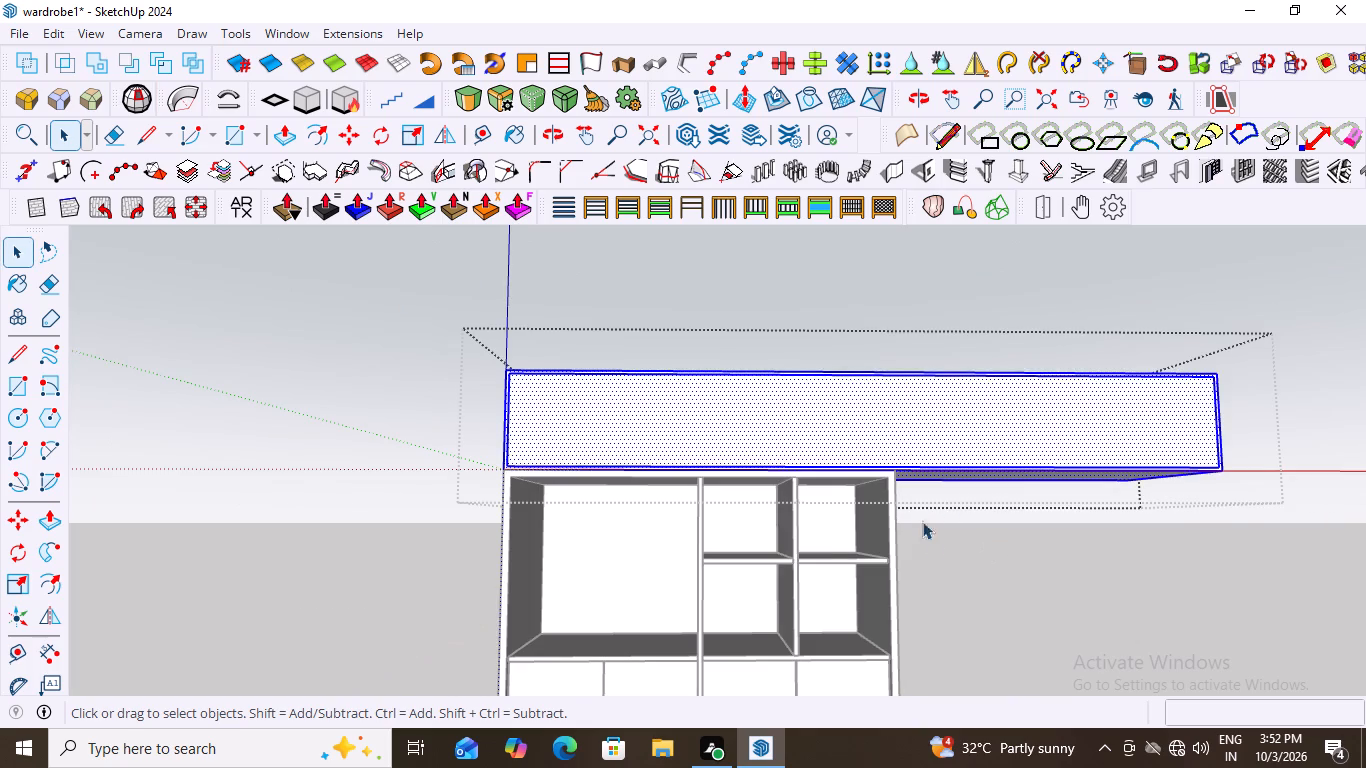
pyautogui.scroll(2, 930, 540)
pyautogui.moveTo(935, 518); pyautogui.dragTo(935, 609, button='middle')
pyautogui.click(939, 458)
pyautogui.scroll(2, 938, 539)
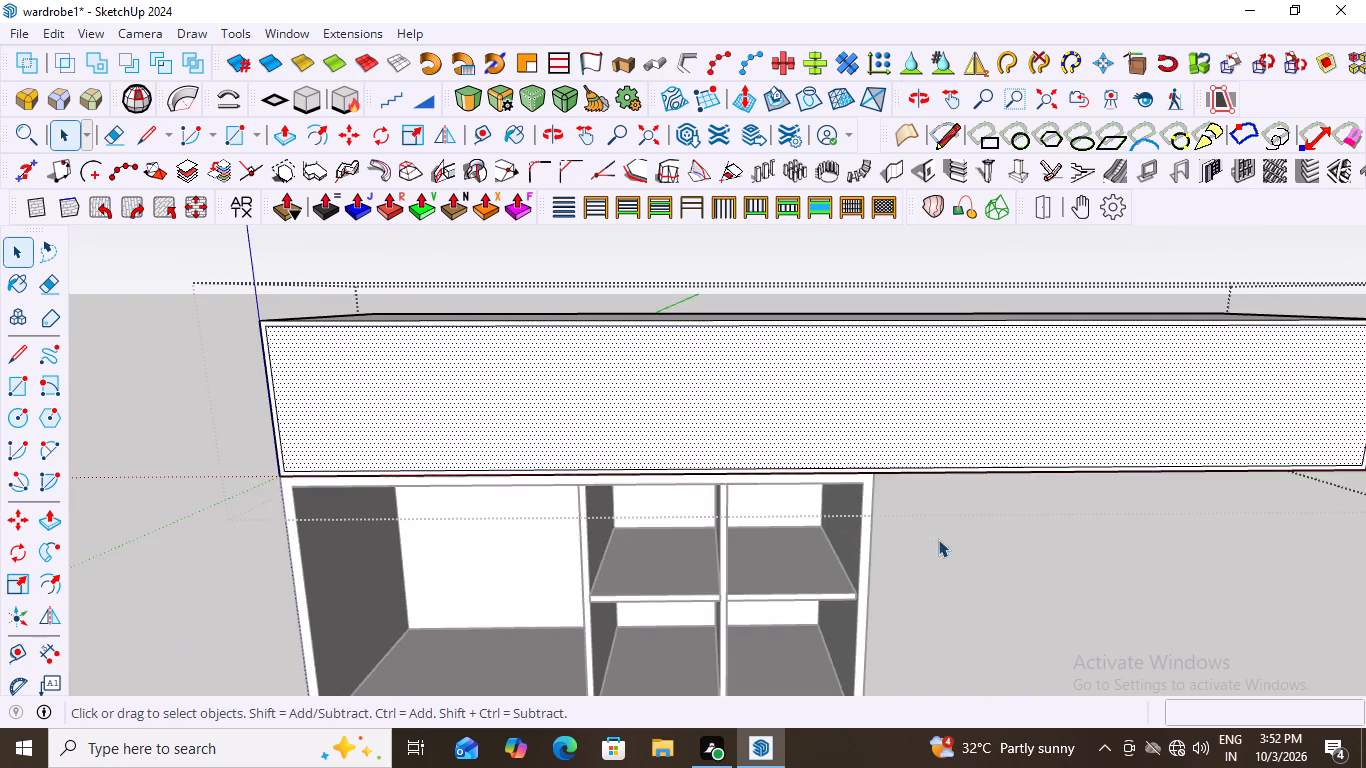
pyautogui.moveTo(934, 534); pyautogui.dragTo(892, 557, button='middle')
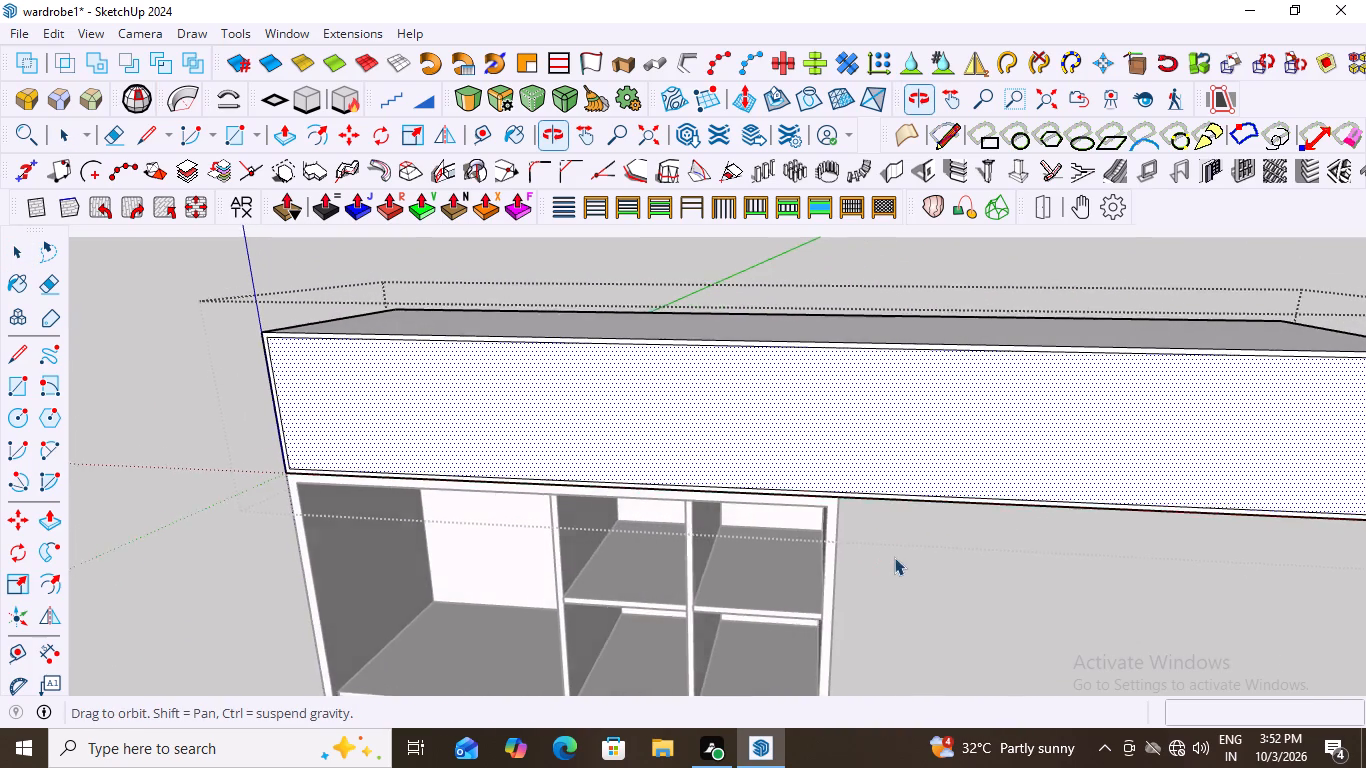
pyautogui.press('l')
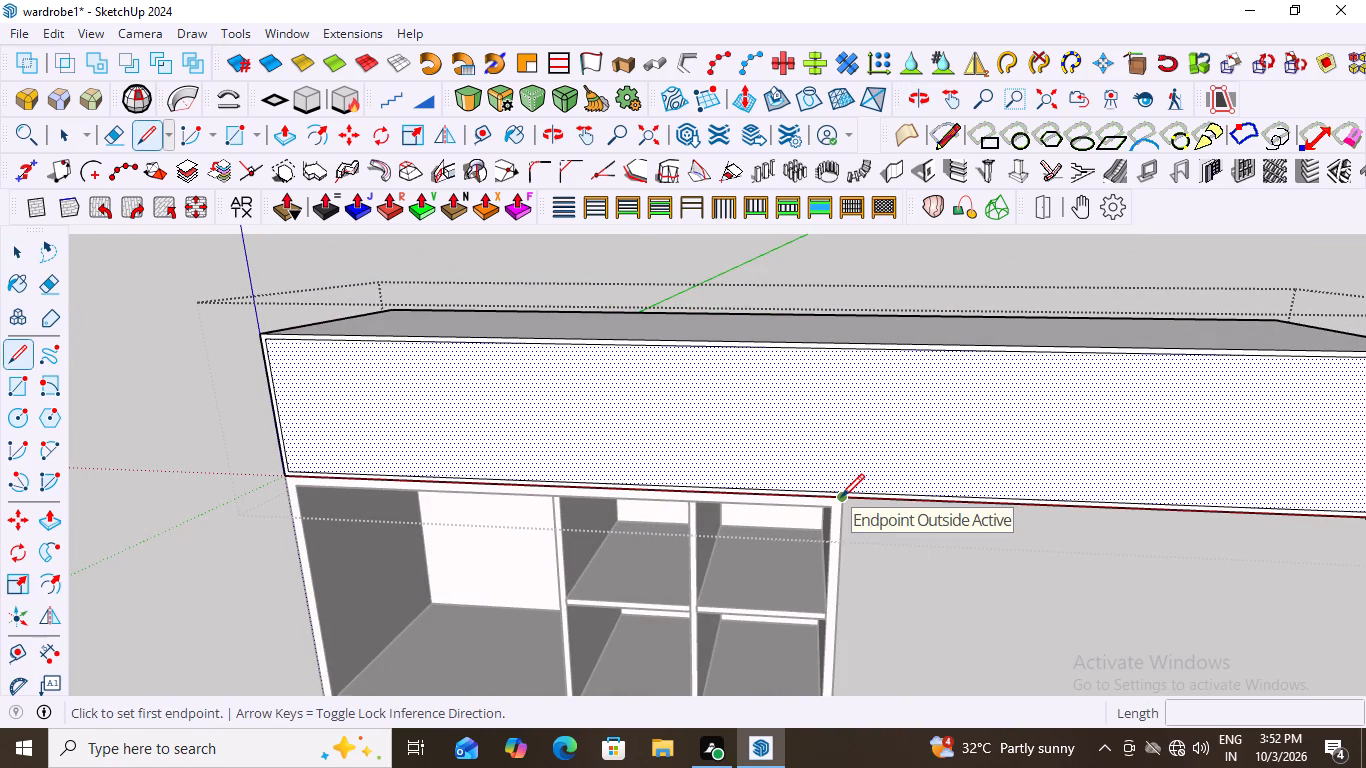
pyautogui.scroll(13, 837, 504)
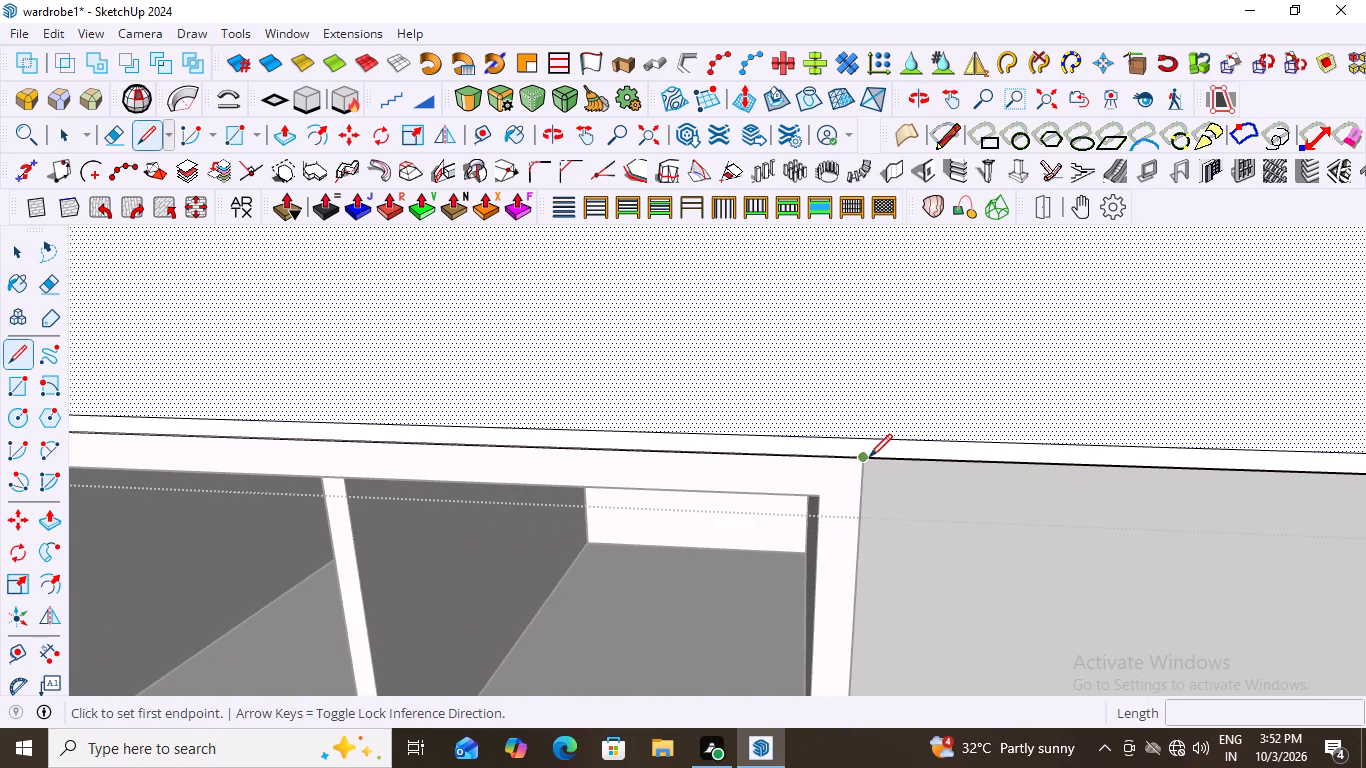
pyautogui.click(865, 456)
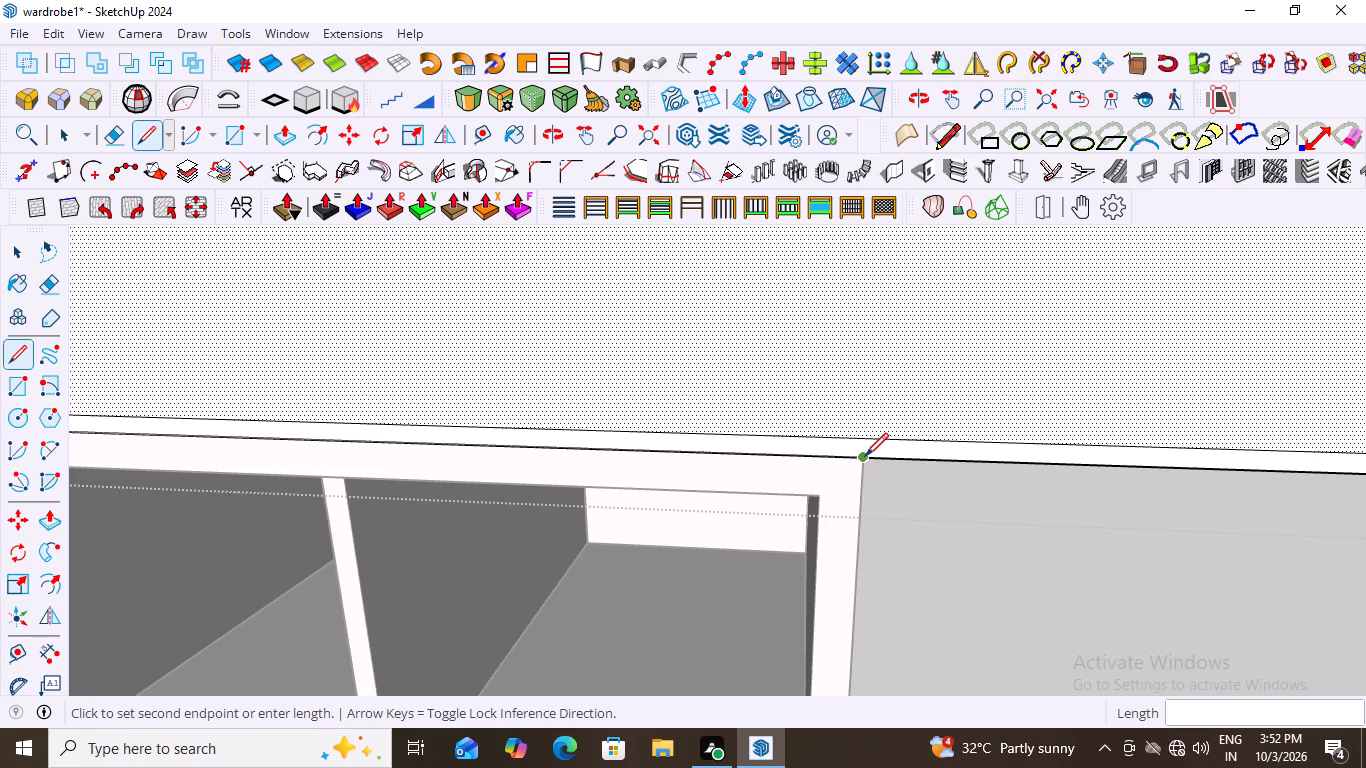
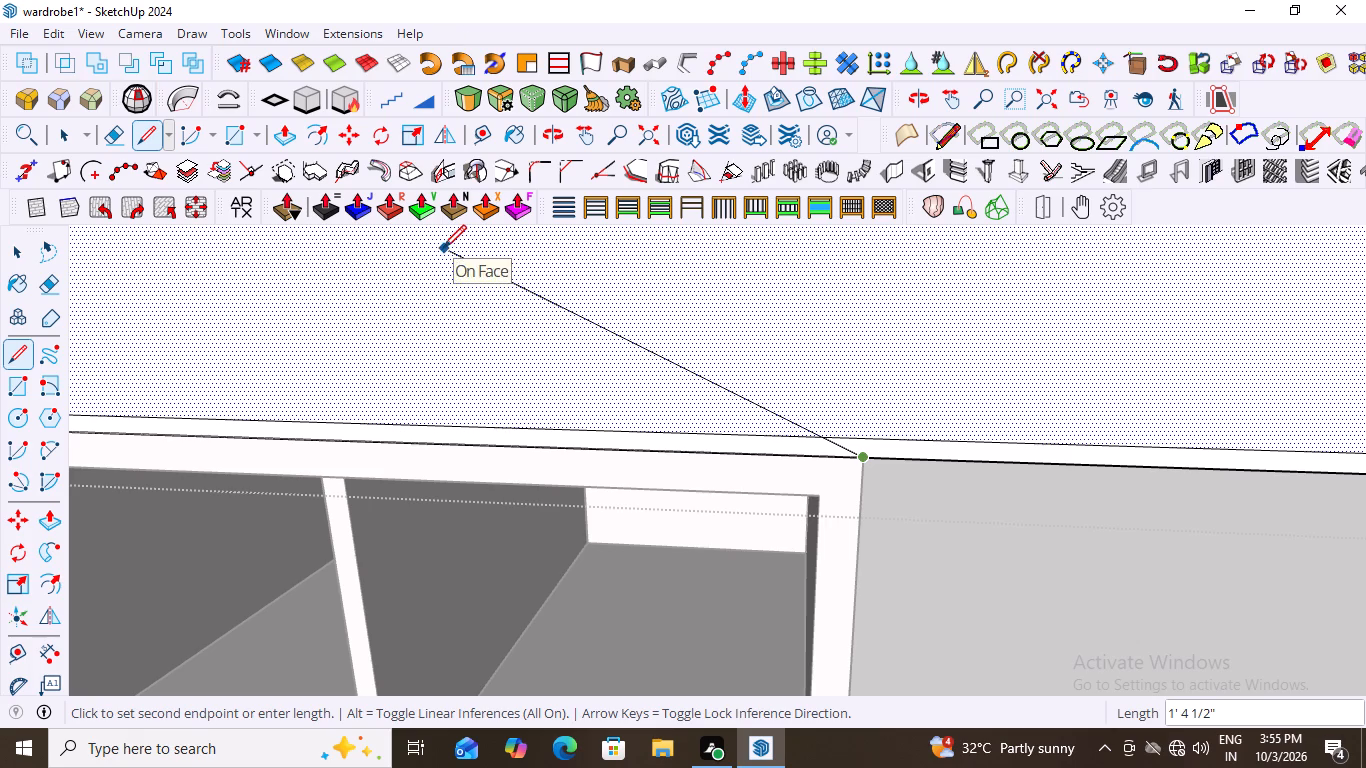
# Finish the vertical line about 1' 9" up to the front panel's upper edge, and close the top volume's group.
pyautogui.scroll(-20, 724, 381)
pyautogui.scroll(-3, 724, 381)
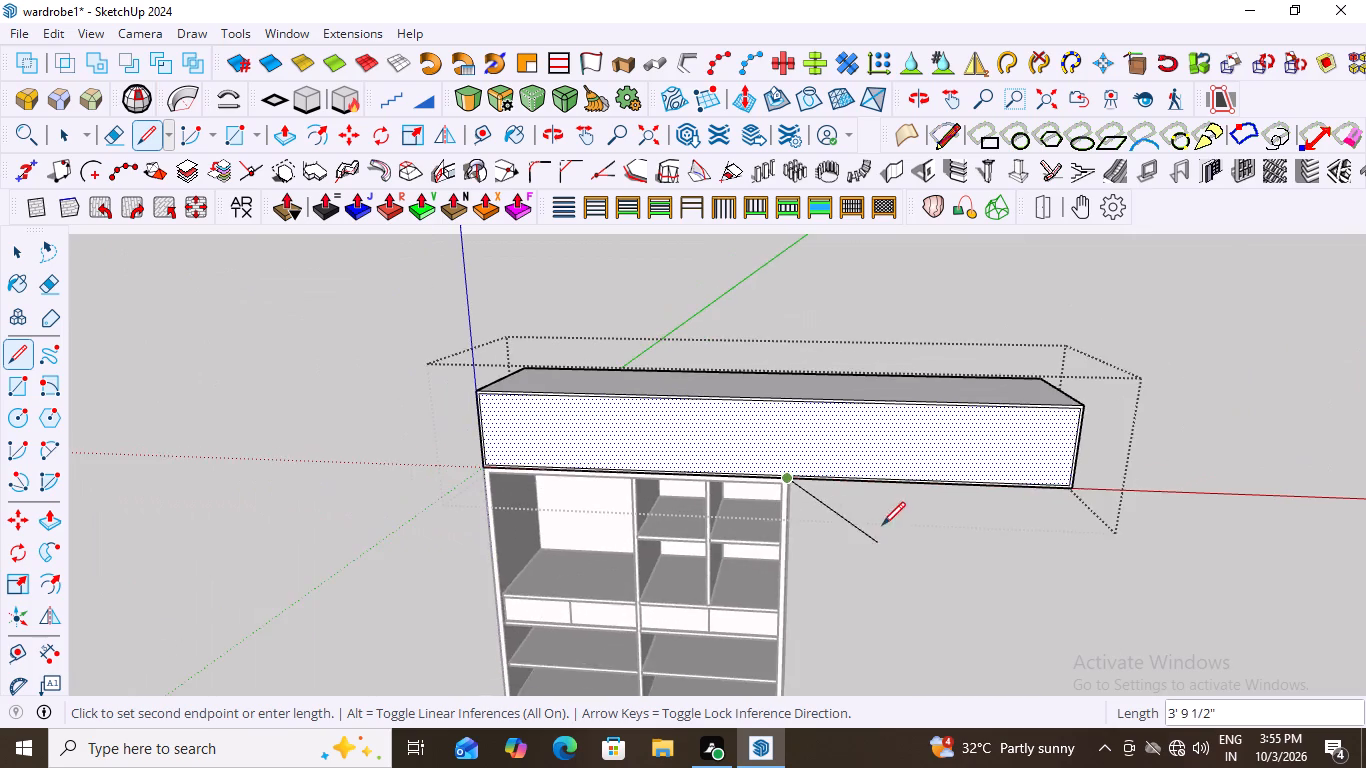
pyautogui.scroll(13, 744, 428)
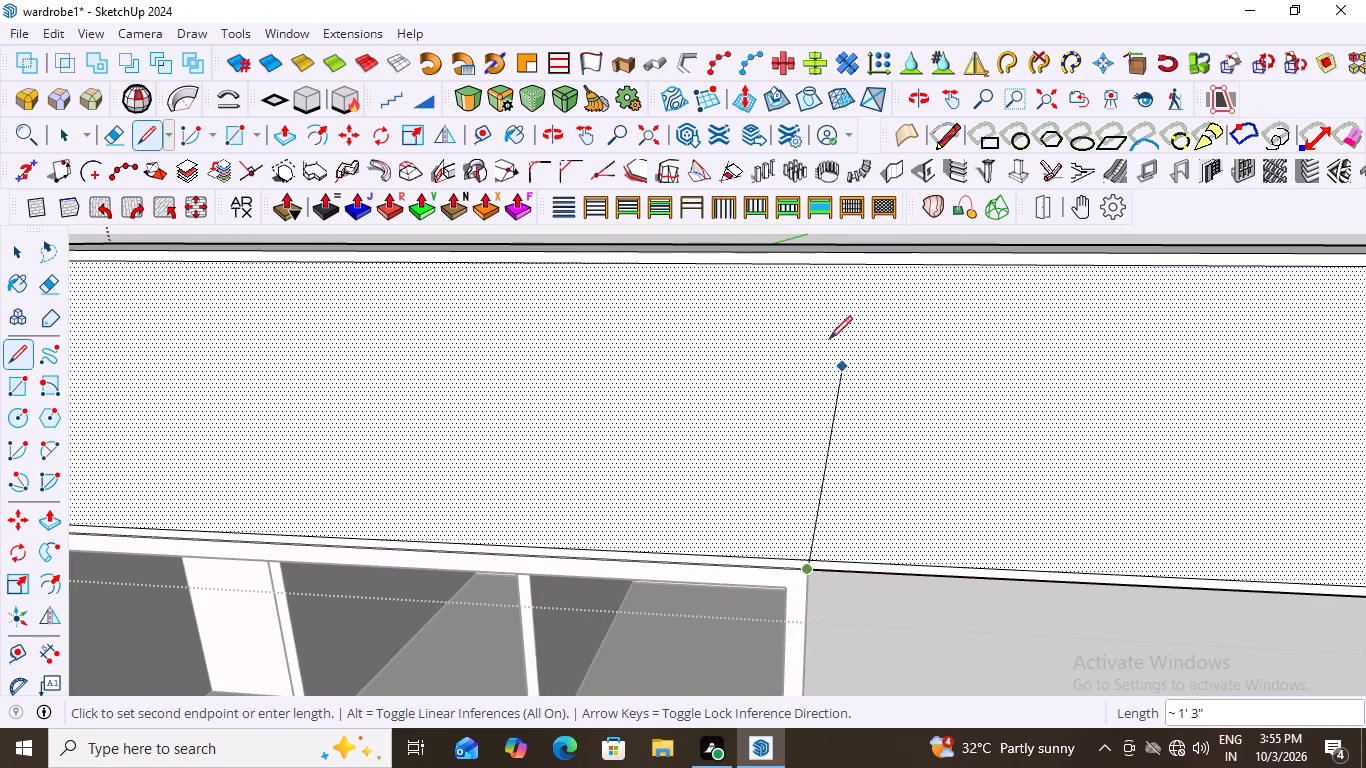
pyautogui.click(820, 256)
pyautogui.scroll(-8, 863, 442)
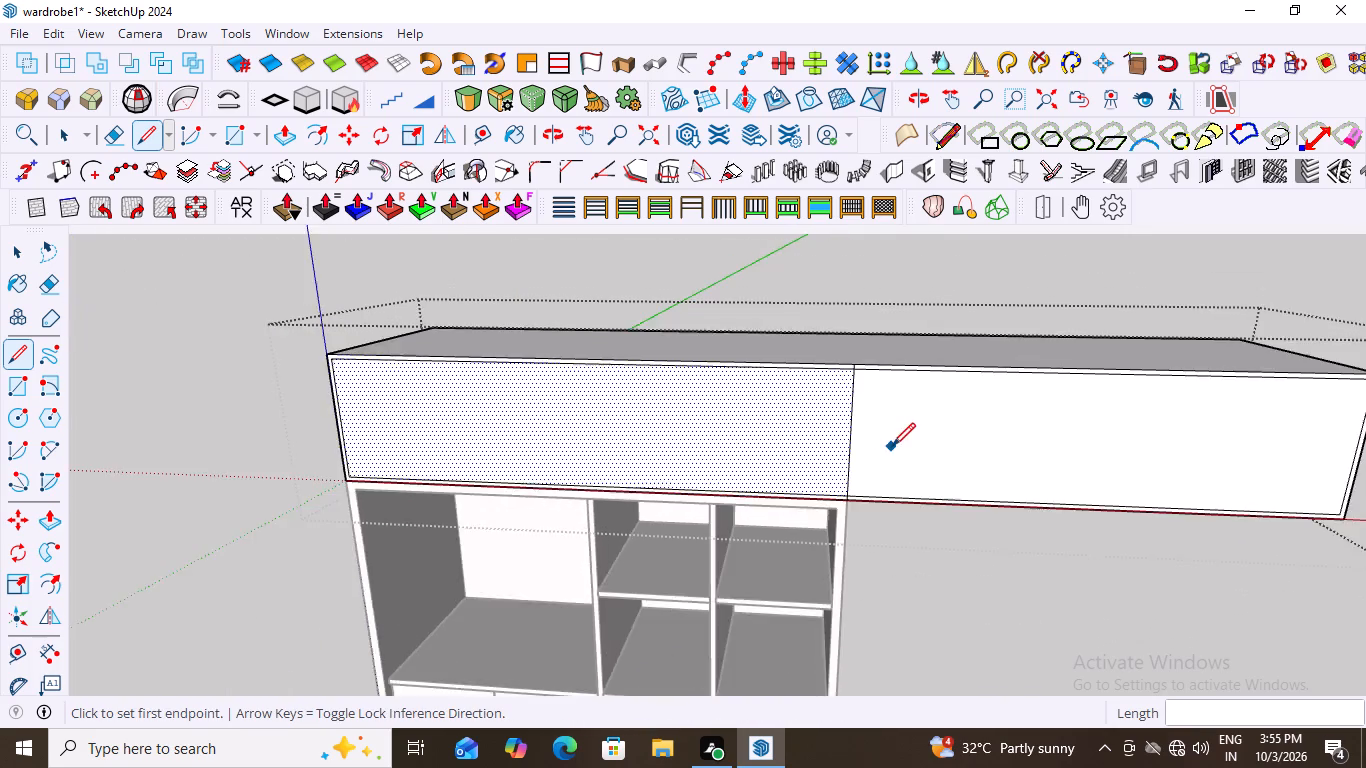
pyautogui.scroll(-13, 892, 446)
pyautogui.press('space')
pyautogui.click(976, 606)
pyautogui.moveTo(964, 546); pyautogui.dragTo(987, 519, button='middle')
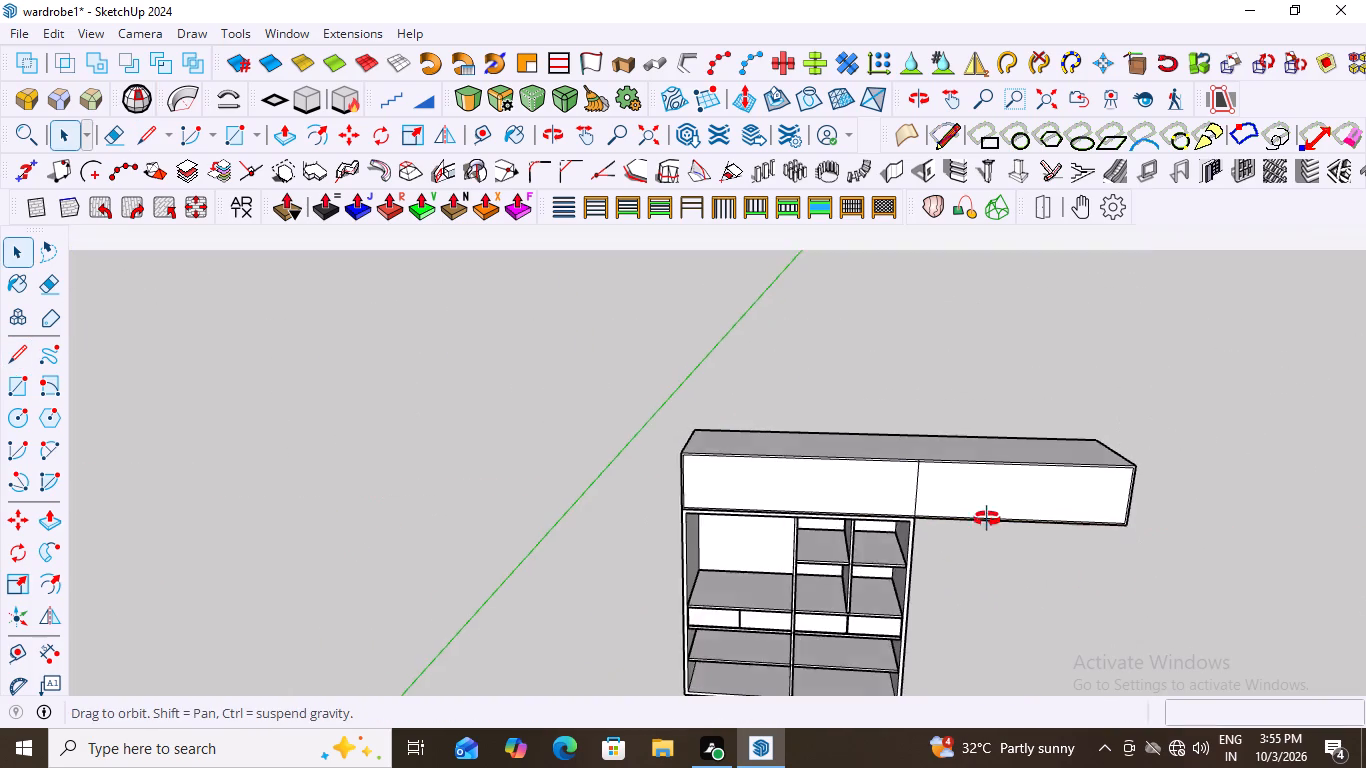
pyautogui.moveTo(987, 519); pyautogui.dragTo(1070, 446, button='middle')
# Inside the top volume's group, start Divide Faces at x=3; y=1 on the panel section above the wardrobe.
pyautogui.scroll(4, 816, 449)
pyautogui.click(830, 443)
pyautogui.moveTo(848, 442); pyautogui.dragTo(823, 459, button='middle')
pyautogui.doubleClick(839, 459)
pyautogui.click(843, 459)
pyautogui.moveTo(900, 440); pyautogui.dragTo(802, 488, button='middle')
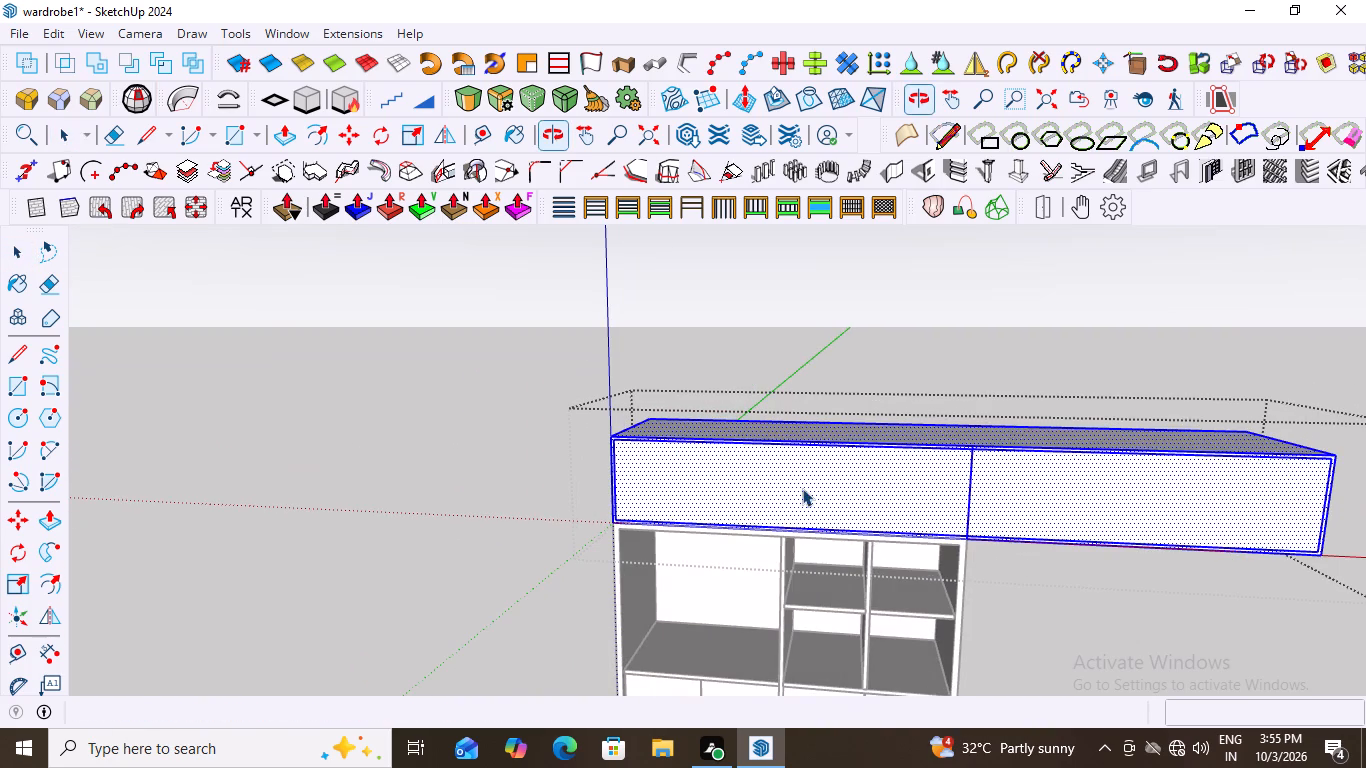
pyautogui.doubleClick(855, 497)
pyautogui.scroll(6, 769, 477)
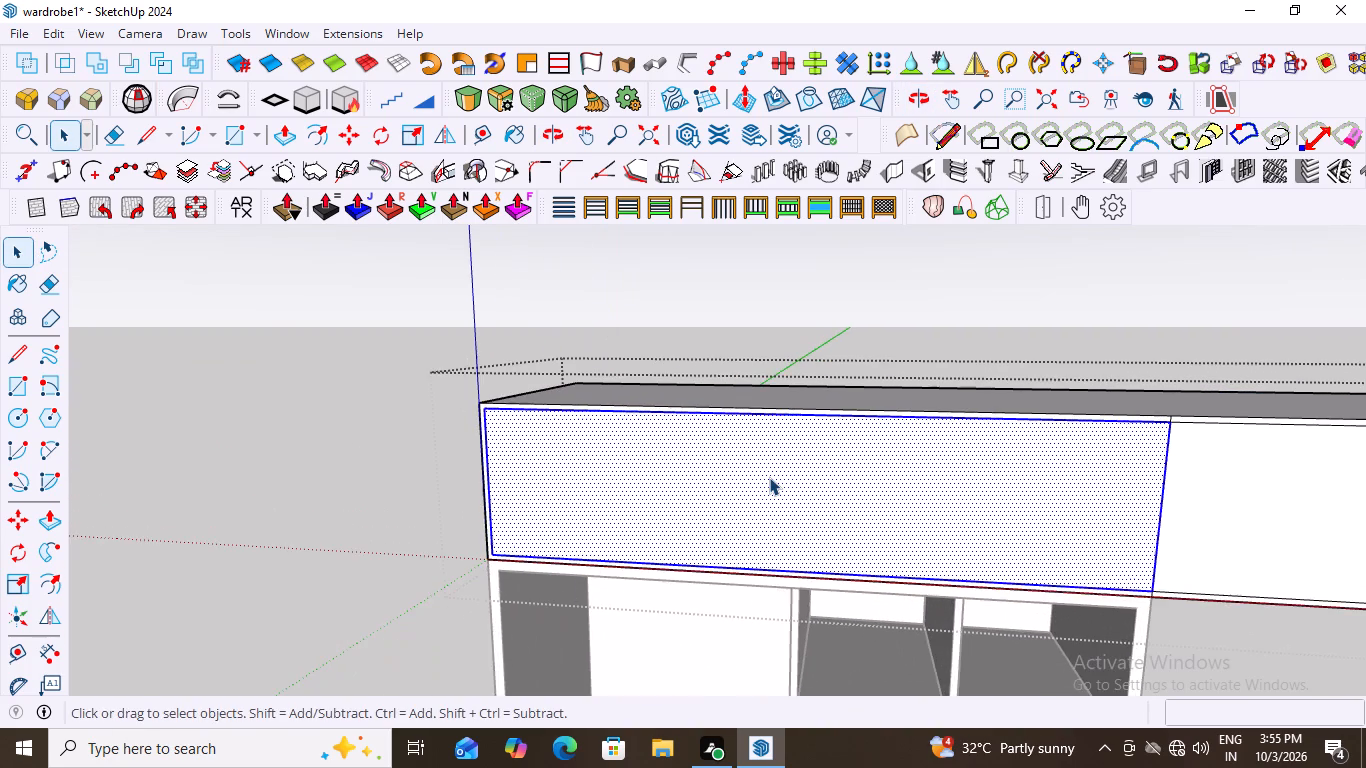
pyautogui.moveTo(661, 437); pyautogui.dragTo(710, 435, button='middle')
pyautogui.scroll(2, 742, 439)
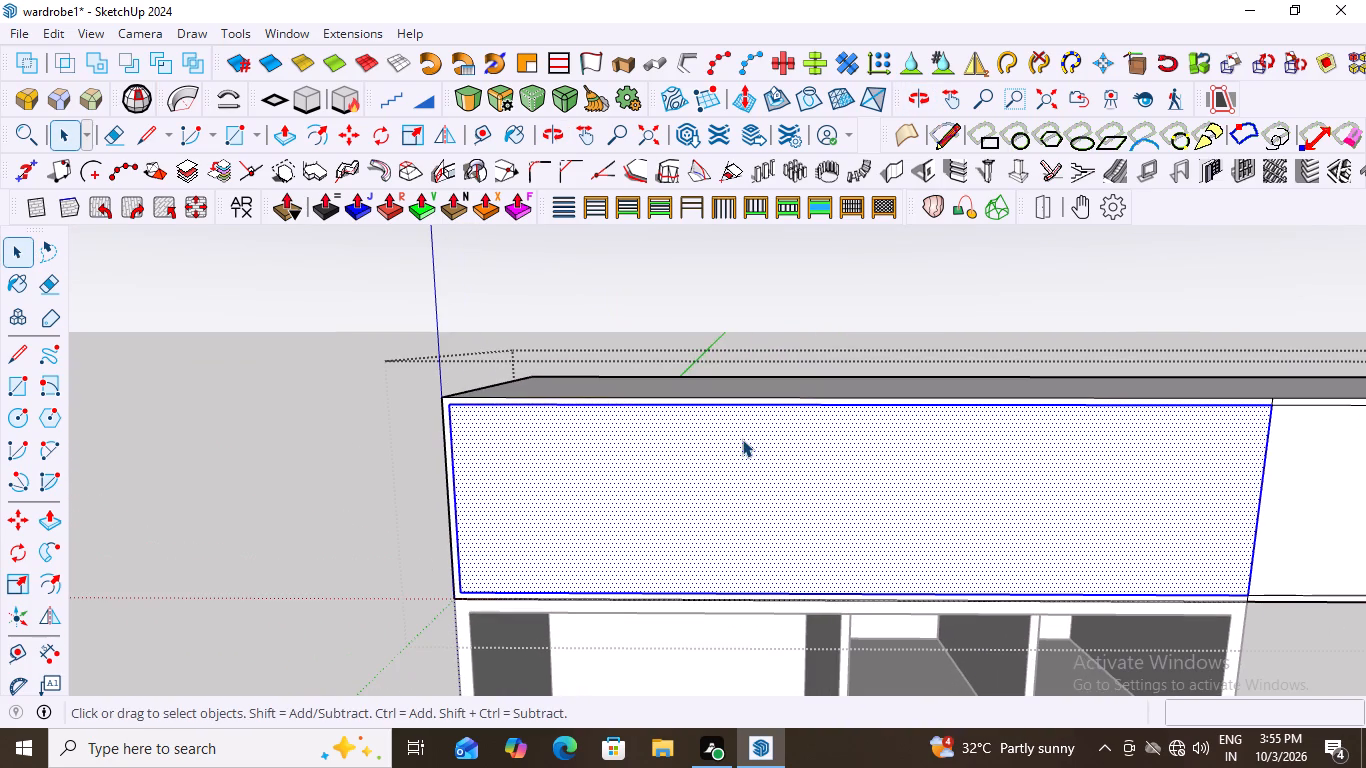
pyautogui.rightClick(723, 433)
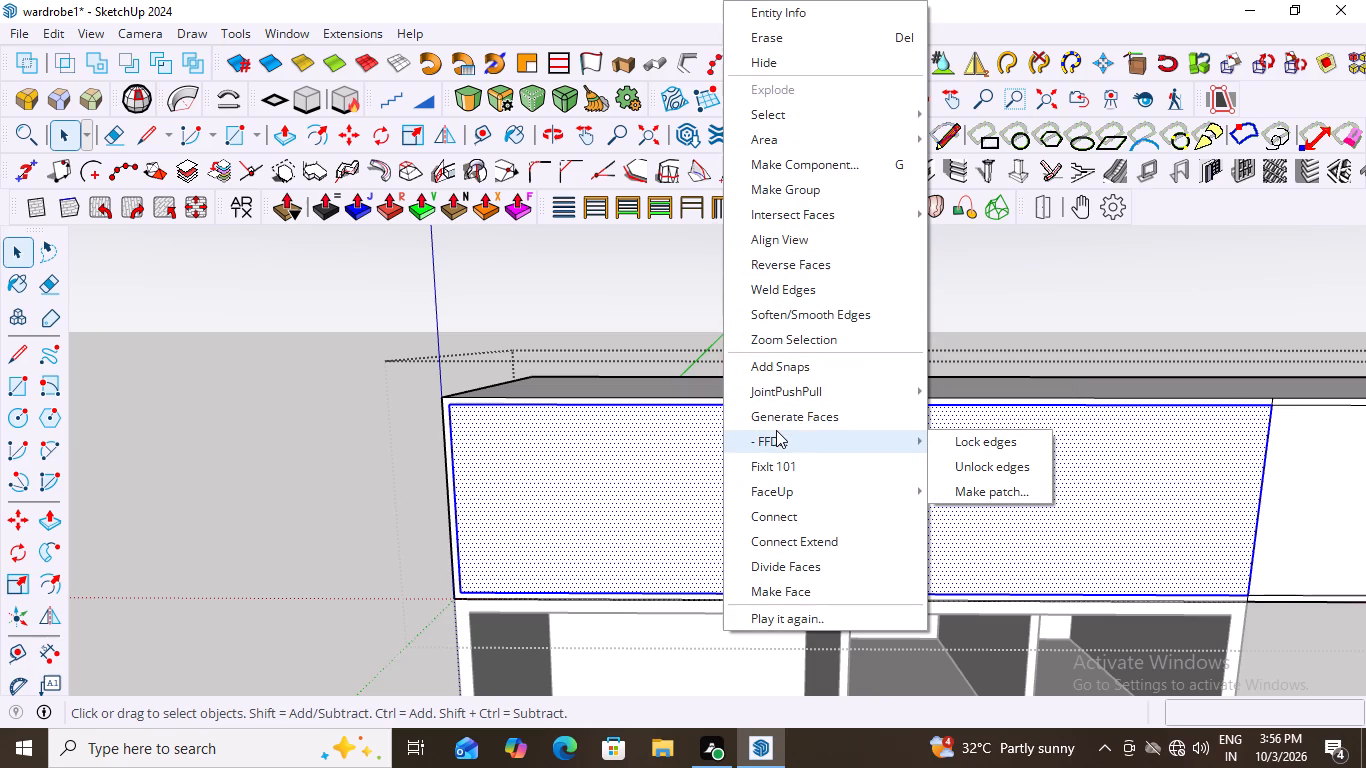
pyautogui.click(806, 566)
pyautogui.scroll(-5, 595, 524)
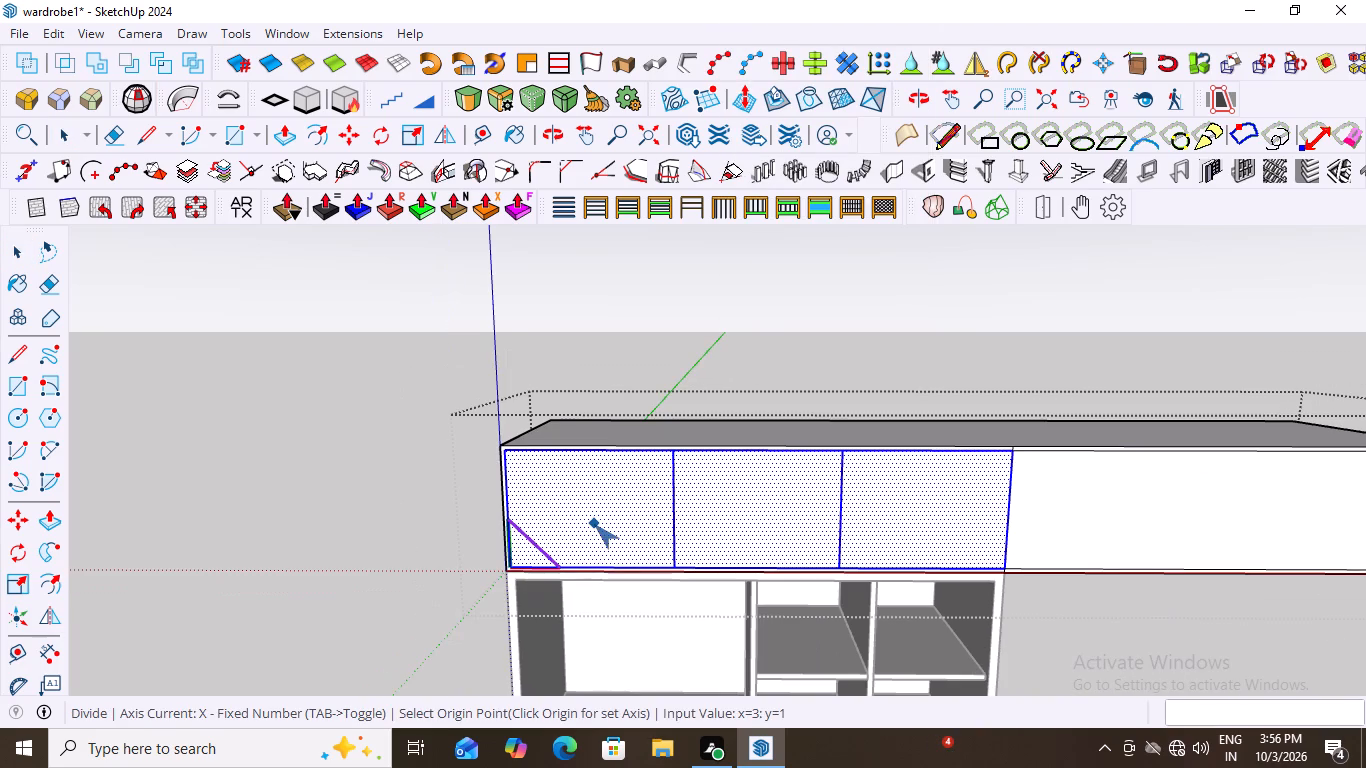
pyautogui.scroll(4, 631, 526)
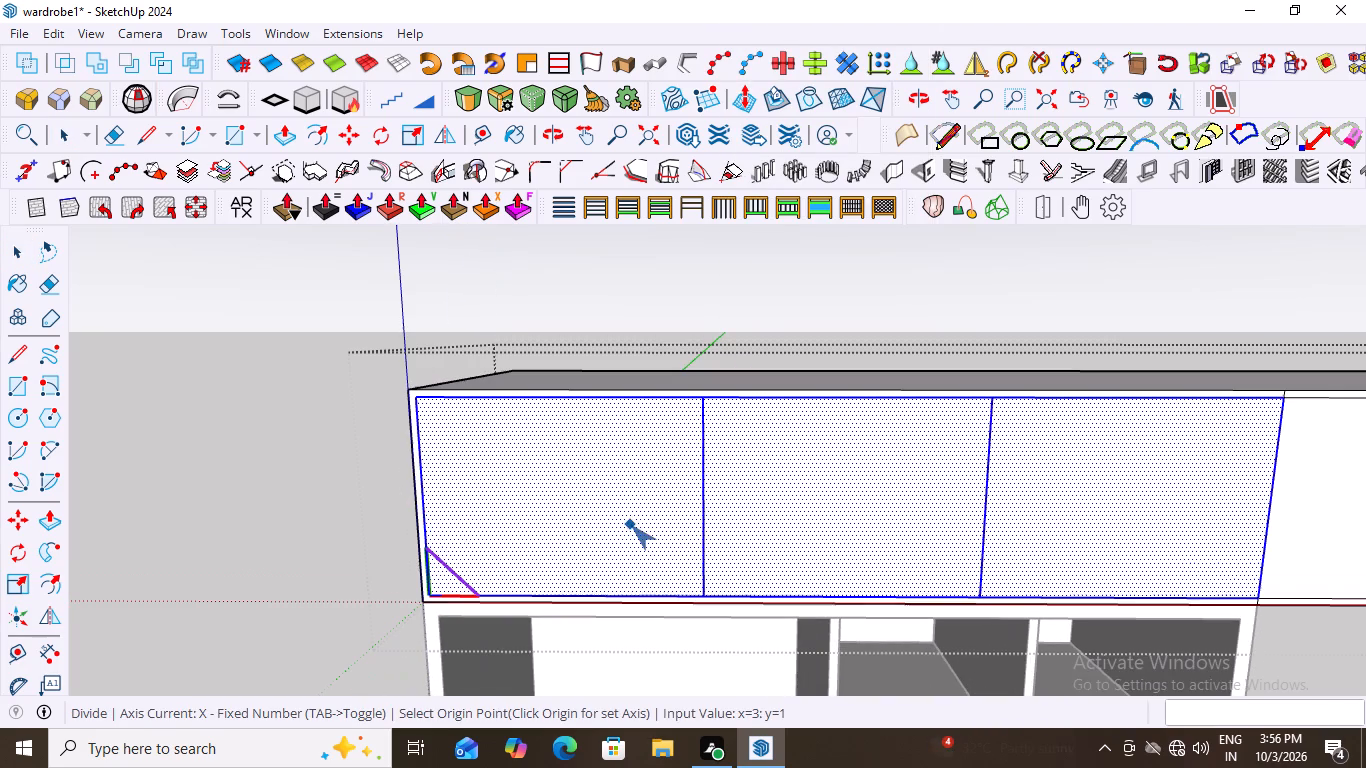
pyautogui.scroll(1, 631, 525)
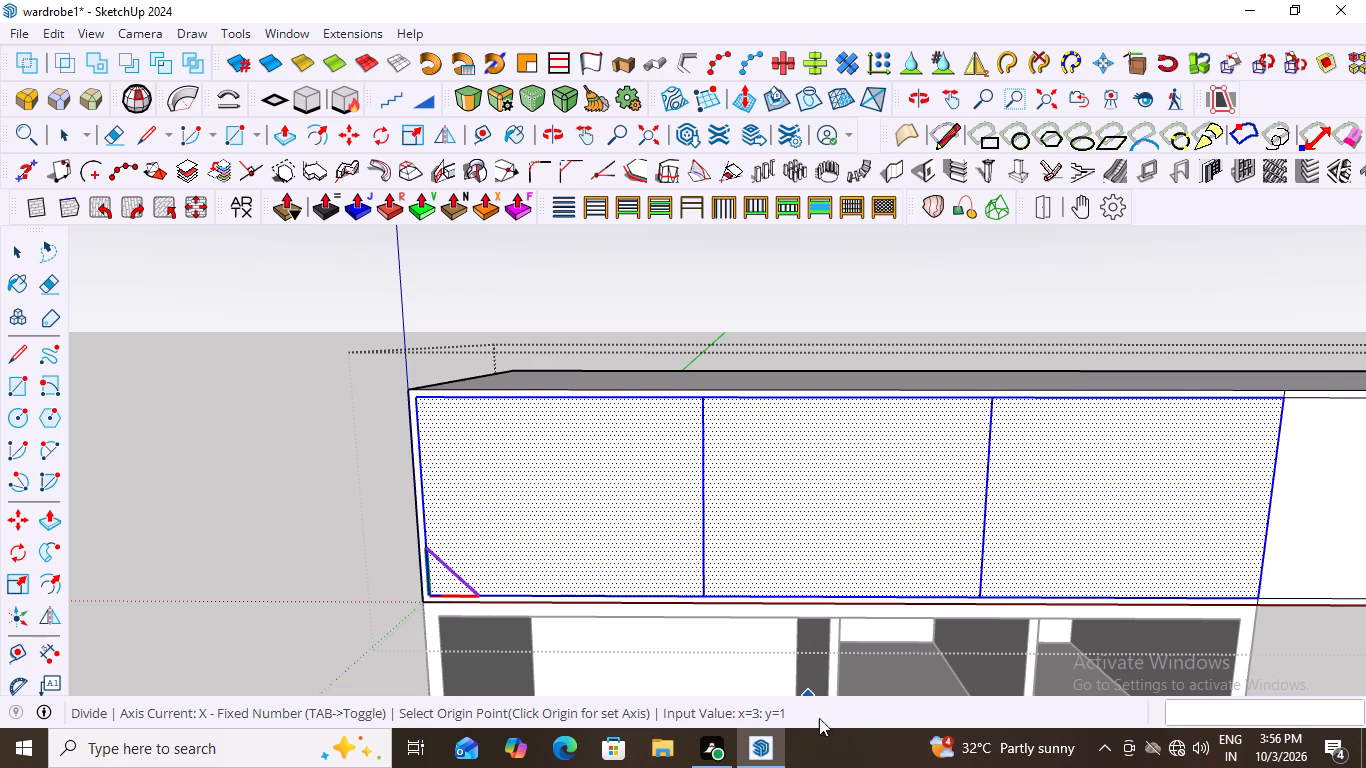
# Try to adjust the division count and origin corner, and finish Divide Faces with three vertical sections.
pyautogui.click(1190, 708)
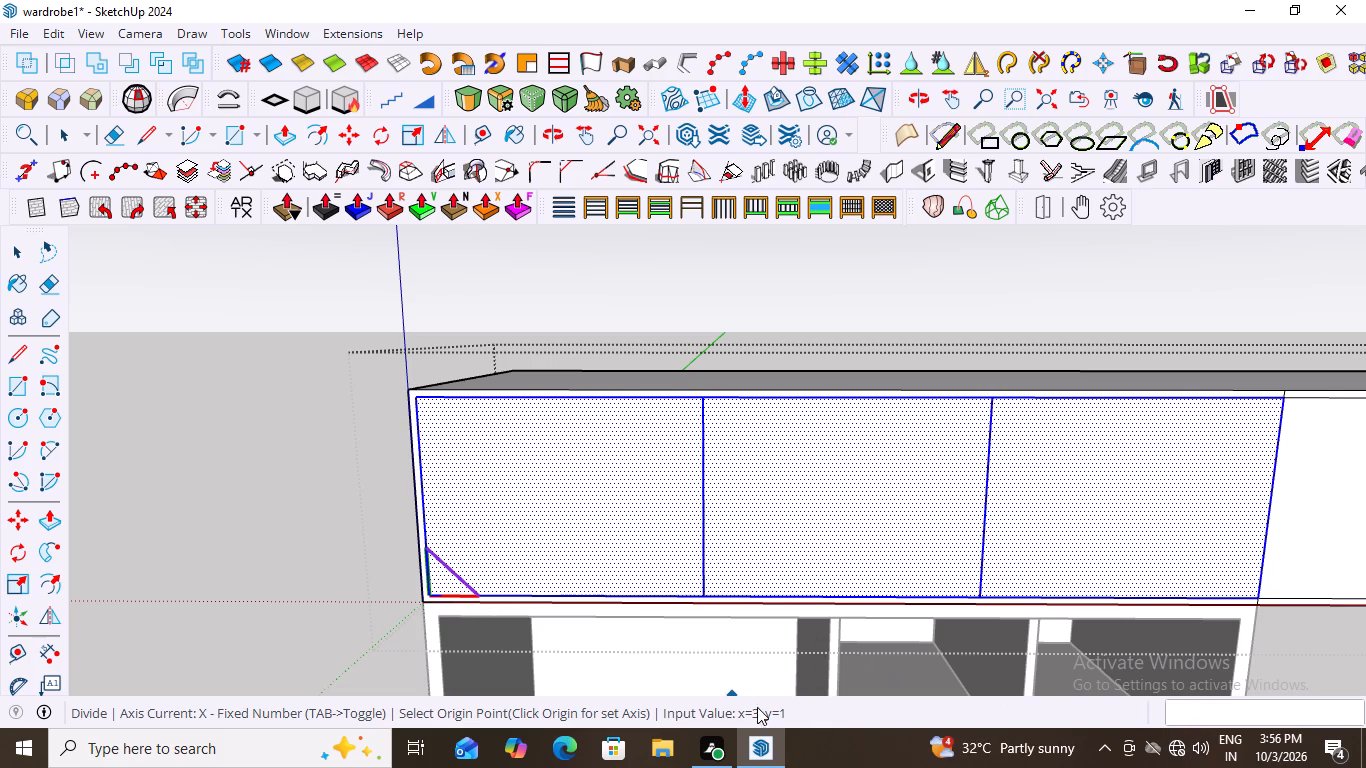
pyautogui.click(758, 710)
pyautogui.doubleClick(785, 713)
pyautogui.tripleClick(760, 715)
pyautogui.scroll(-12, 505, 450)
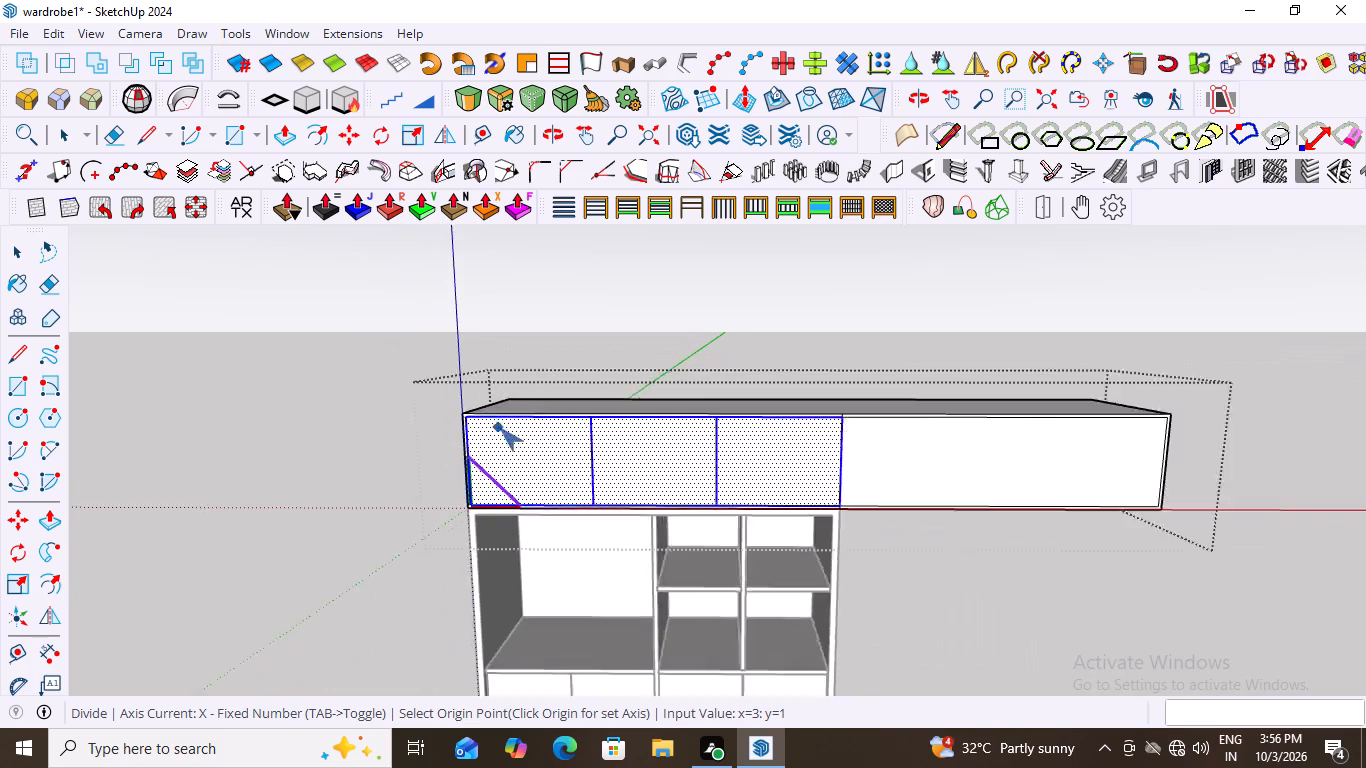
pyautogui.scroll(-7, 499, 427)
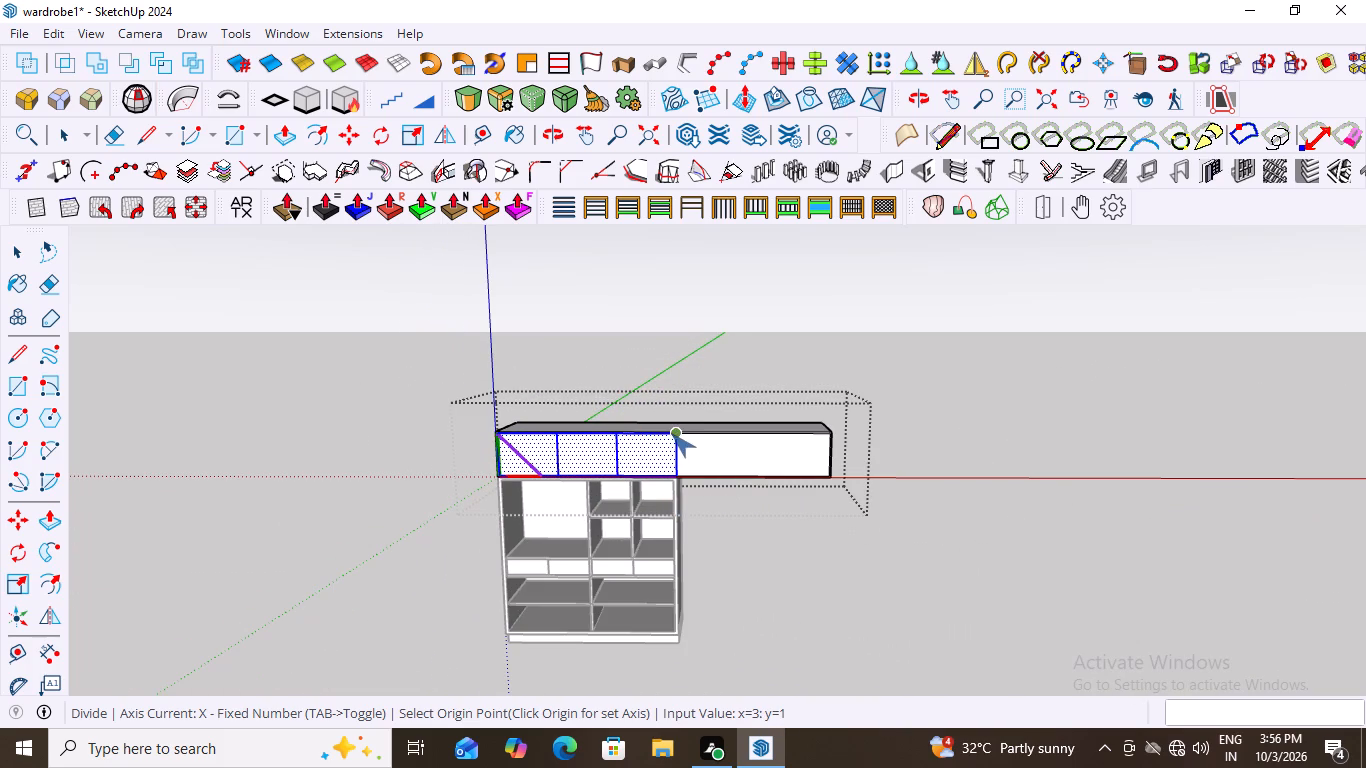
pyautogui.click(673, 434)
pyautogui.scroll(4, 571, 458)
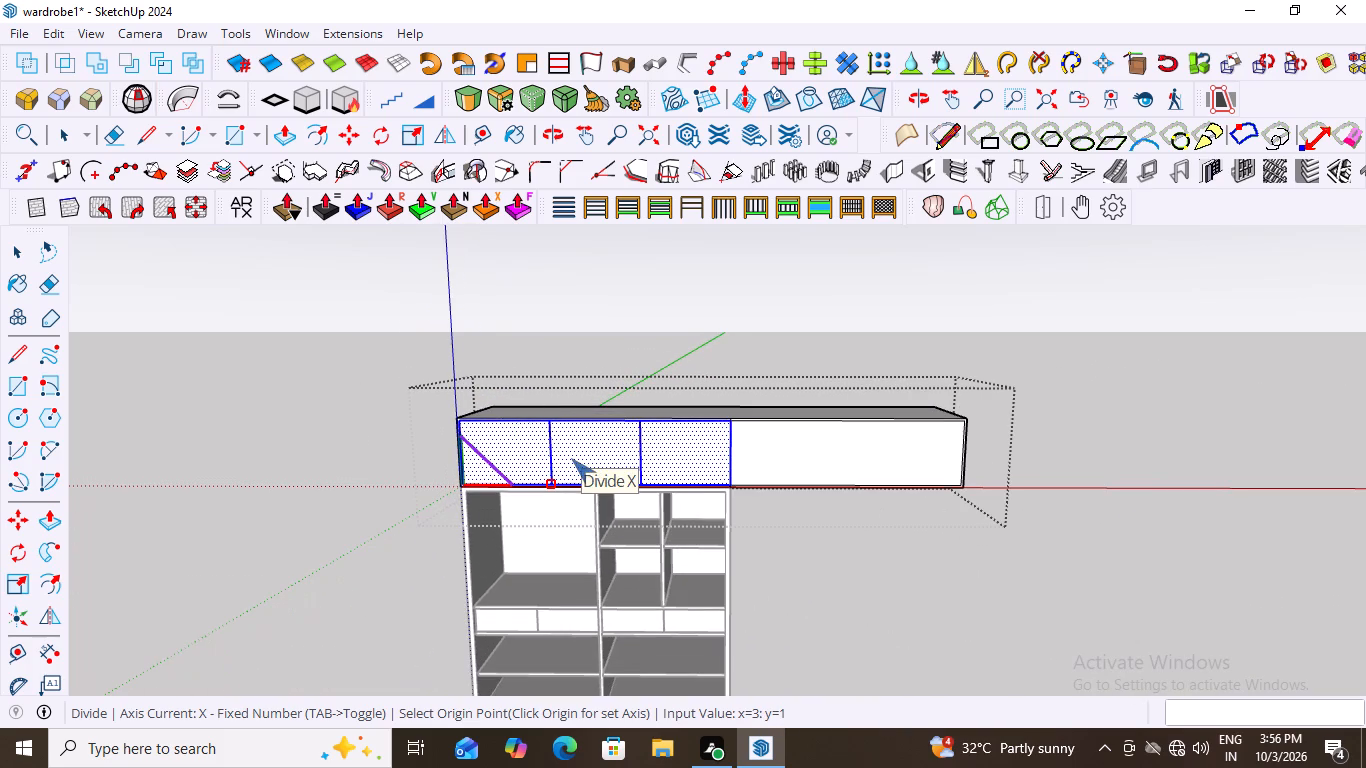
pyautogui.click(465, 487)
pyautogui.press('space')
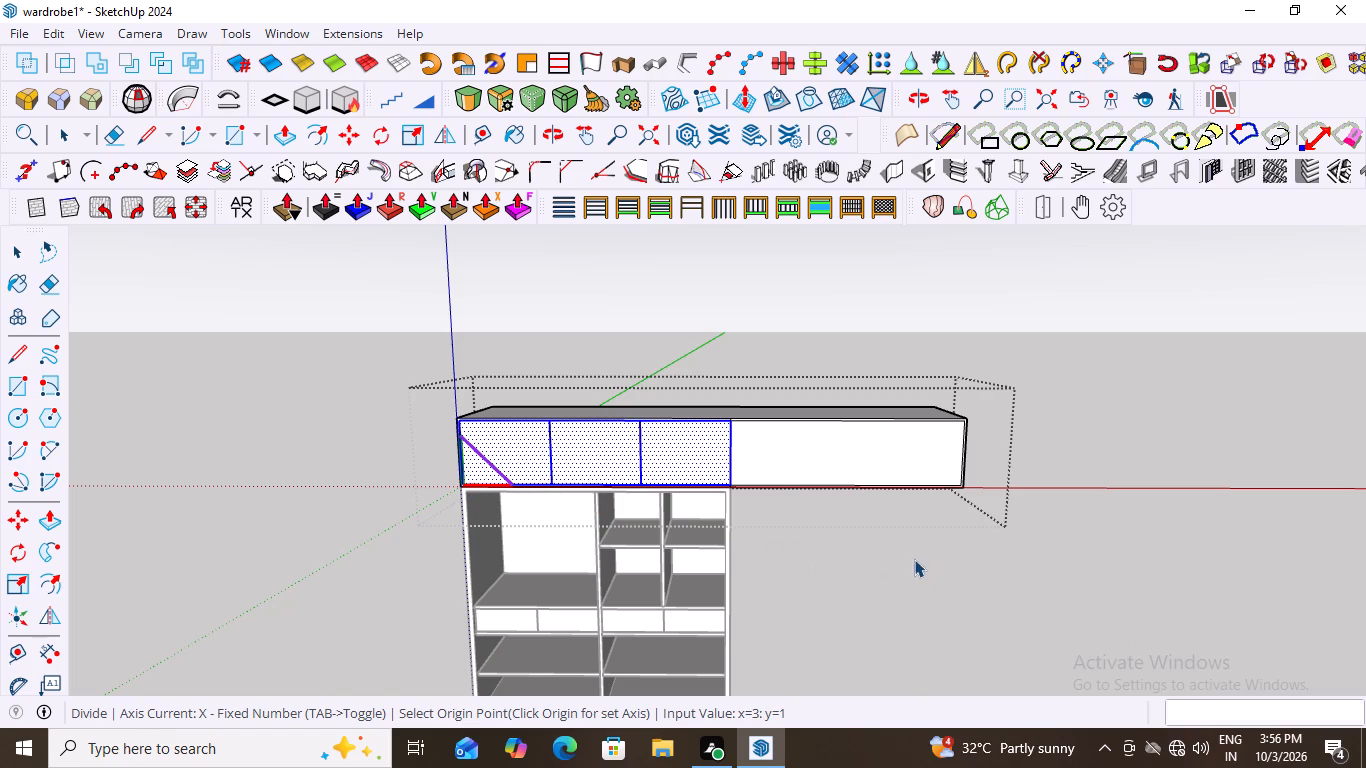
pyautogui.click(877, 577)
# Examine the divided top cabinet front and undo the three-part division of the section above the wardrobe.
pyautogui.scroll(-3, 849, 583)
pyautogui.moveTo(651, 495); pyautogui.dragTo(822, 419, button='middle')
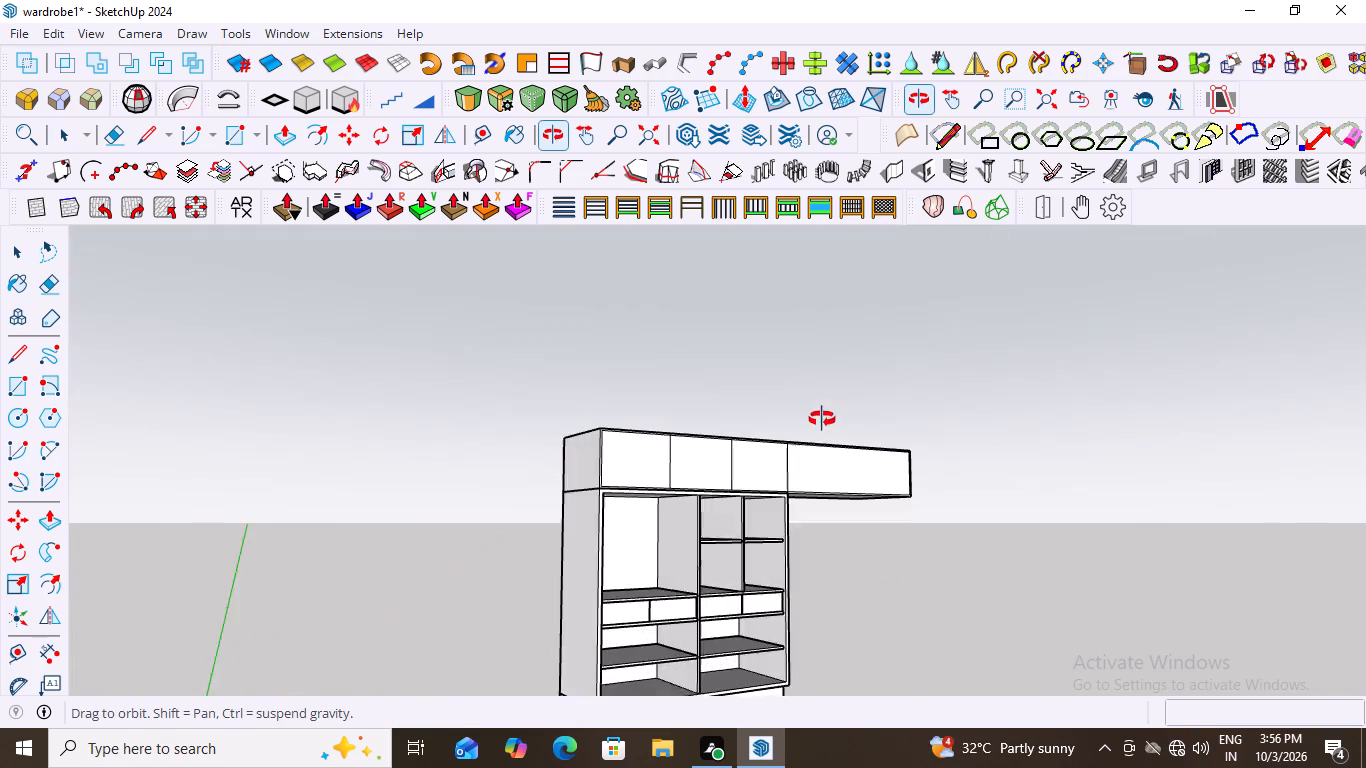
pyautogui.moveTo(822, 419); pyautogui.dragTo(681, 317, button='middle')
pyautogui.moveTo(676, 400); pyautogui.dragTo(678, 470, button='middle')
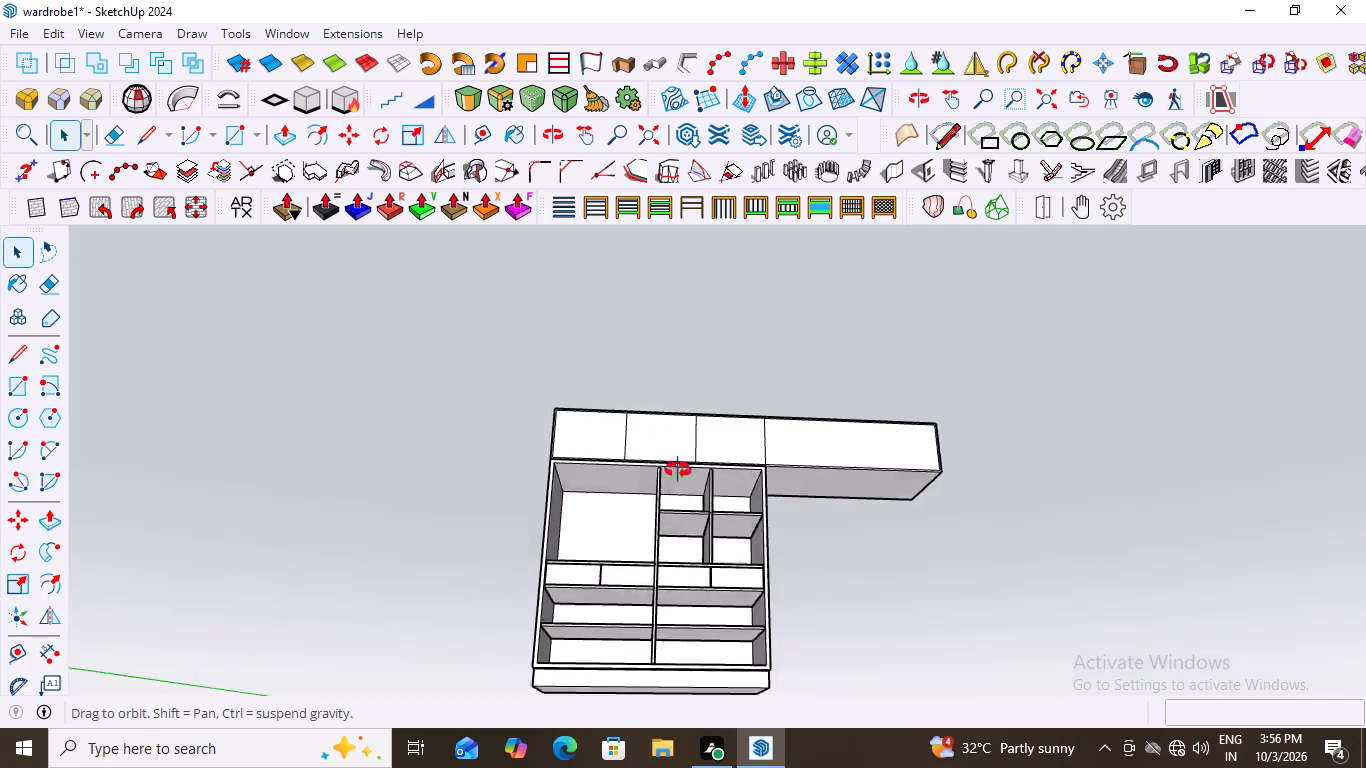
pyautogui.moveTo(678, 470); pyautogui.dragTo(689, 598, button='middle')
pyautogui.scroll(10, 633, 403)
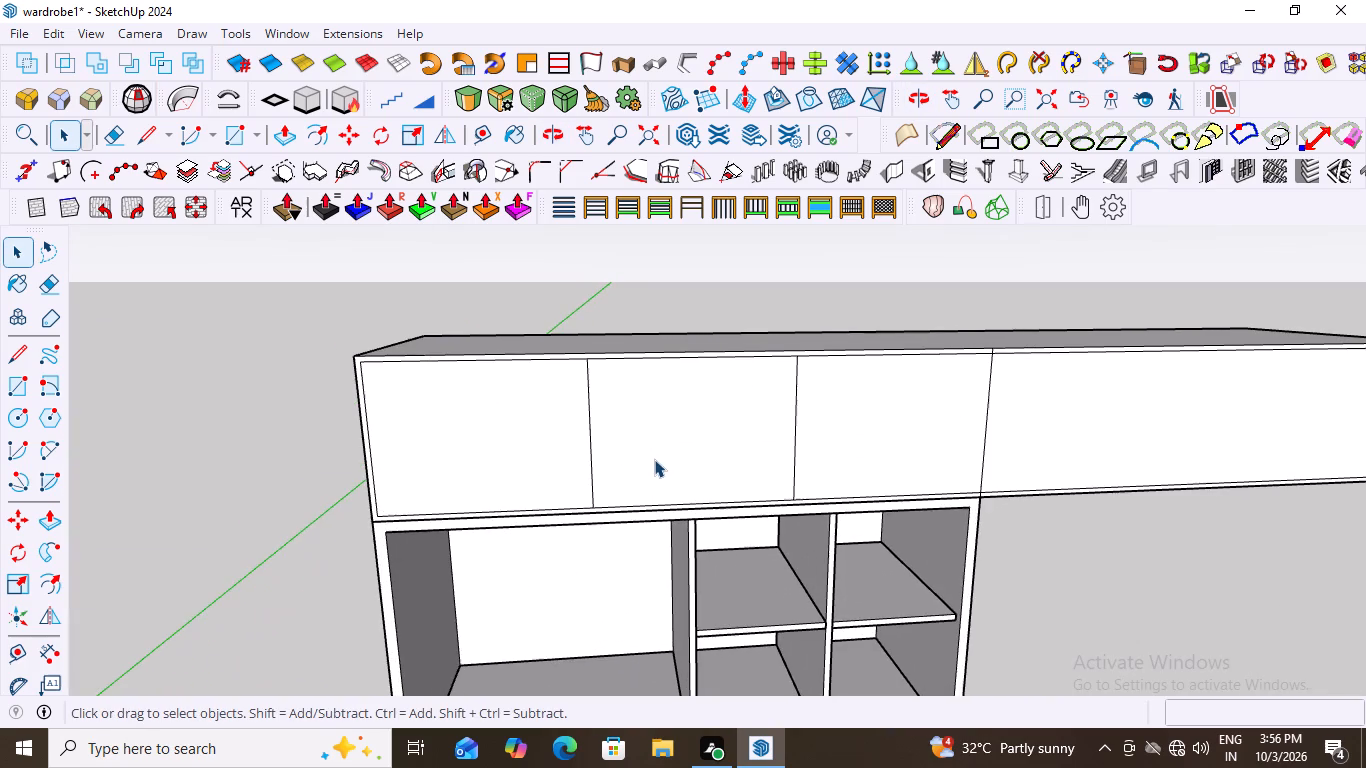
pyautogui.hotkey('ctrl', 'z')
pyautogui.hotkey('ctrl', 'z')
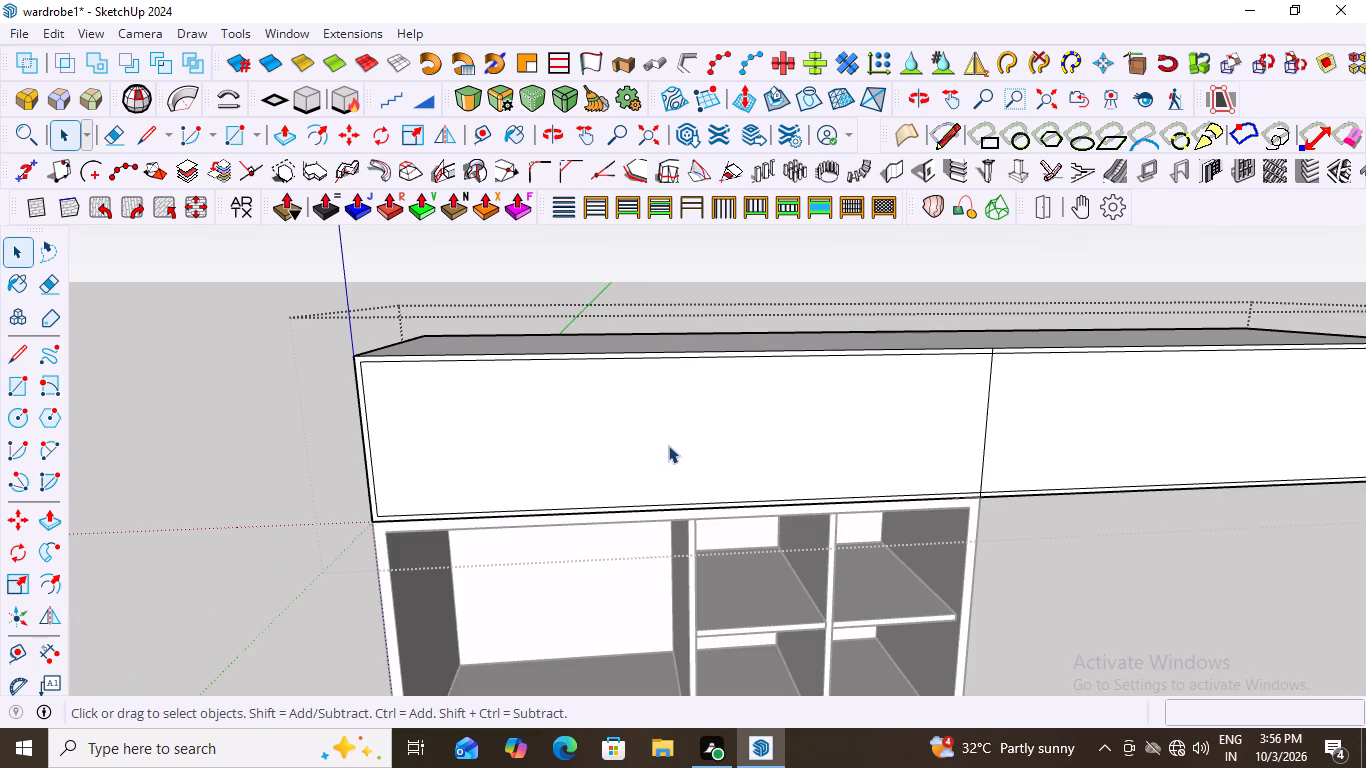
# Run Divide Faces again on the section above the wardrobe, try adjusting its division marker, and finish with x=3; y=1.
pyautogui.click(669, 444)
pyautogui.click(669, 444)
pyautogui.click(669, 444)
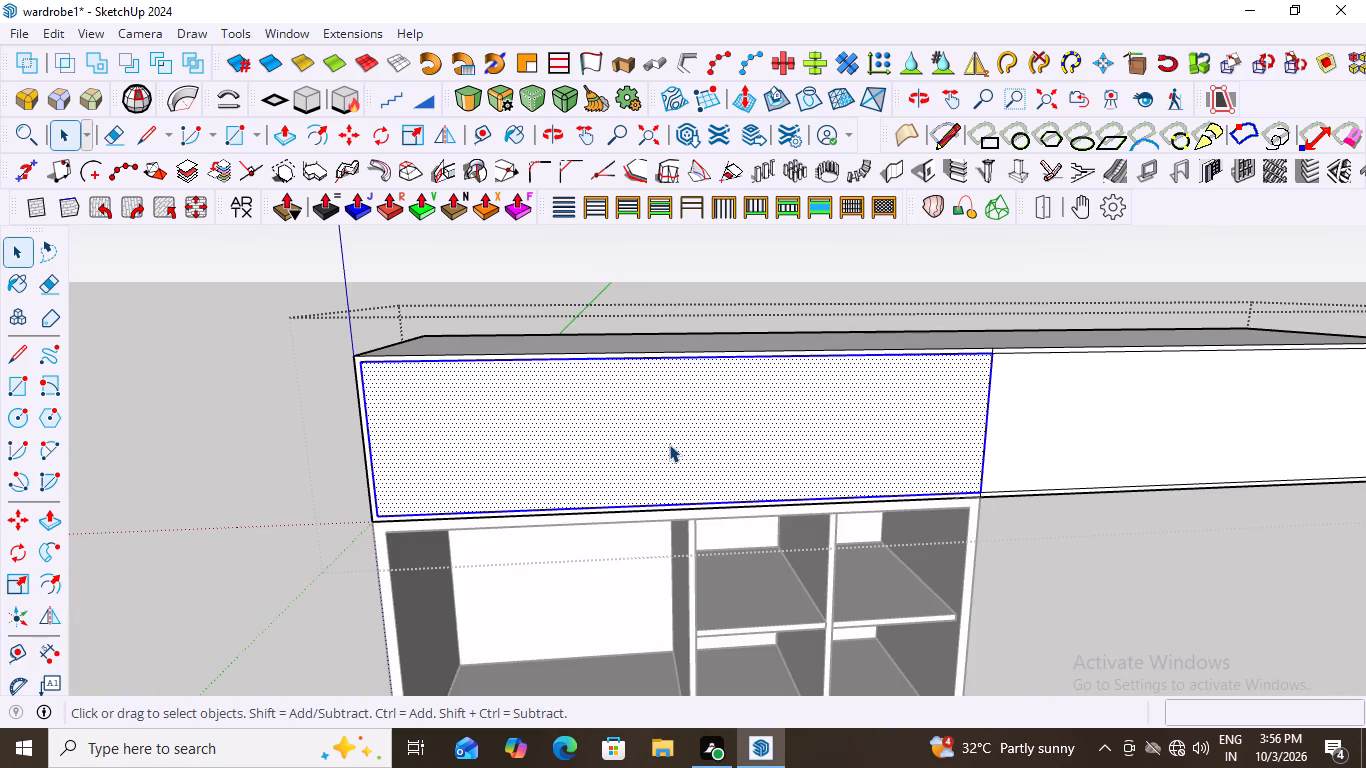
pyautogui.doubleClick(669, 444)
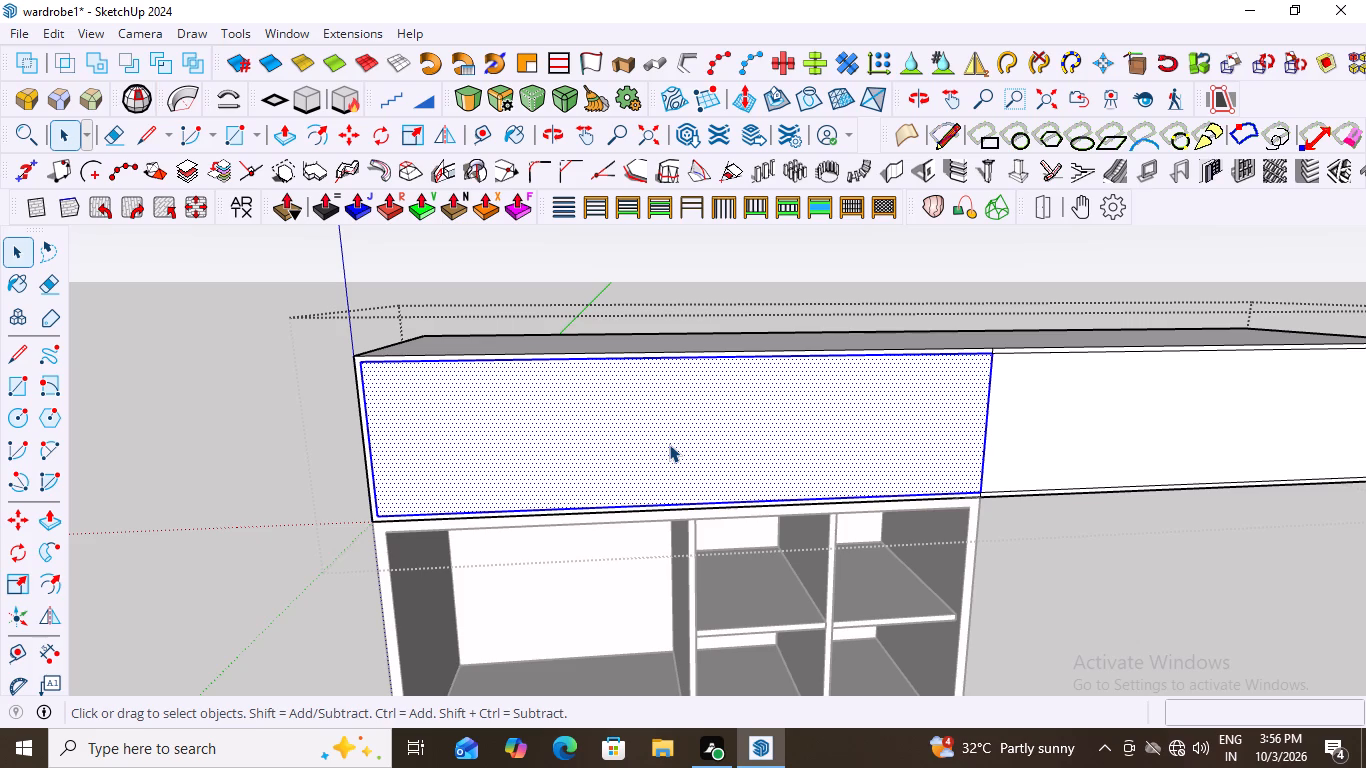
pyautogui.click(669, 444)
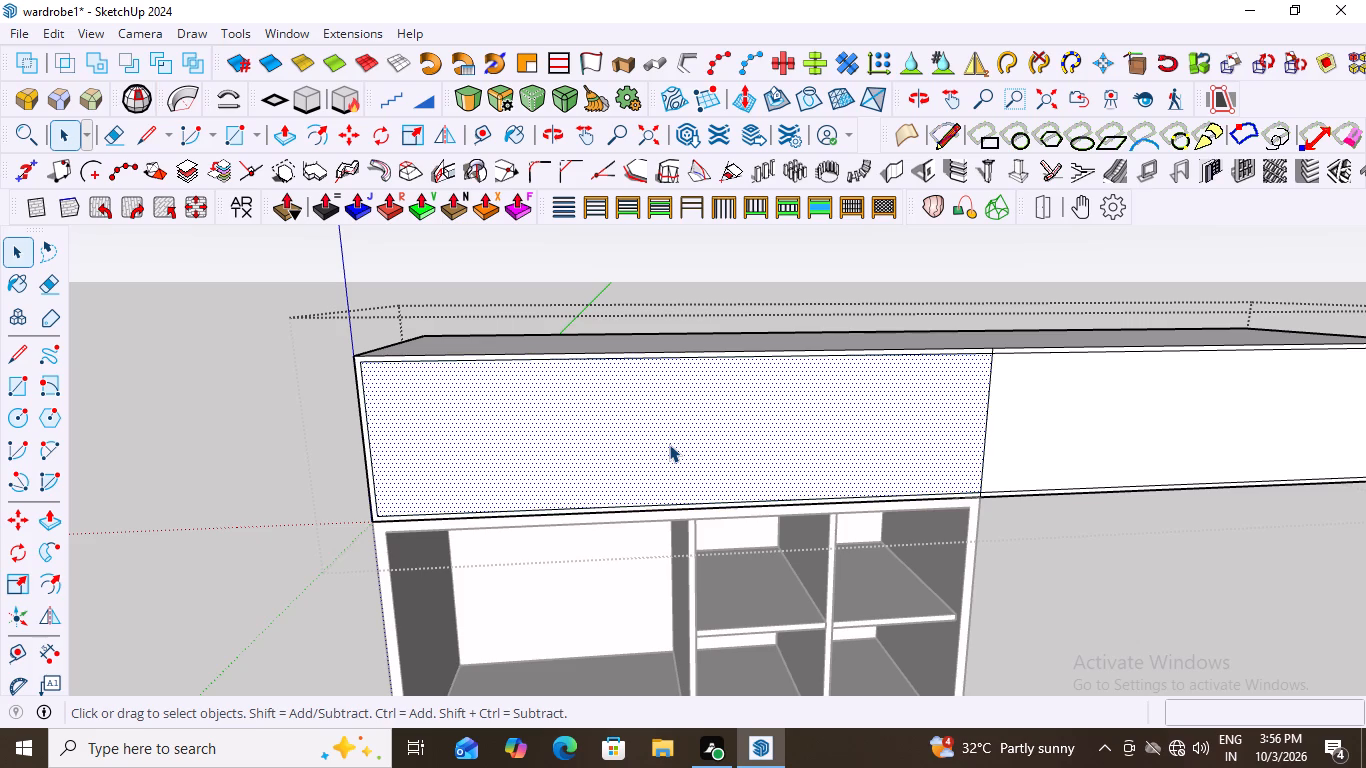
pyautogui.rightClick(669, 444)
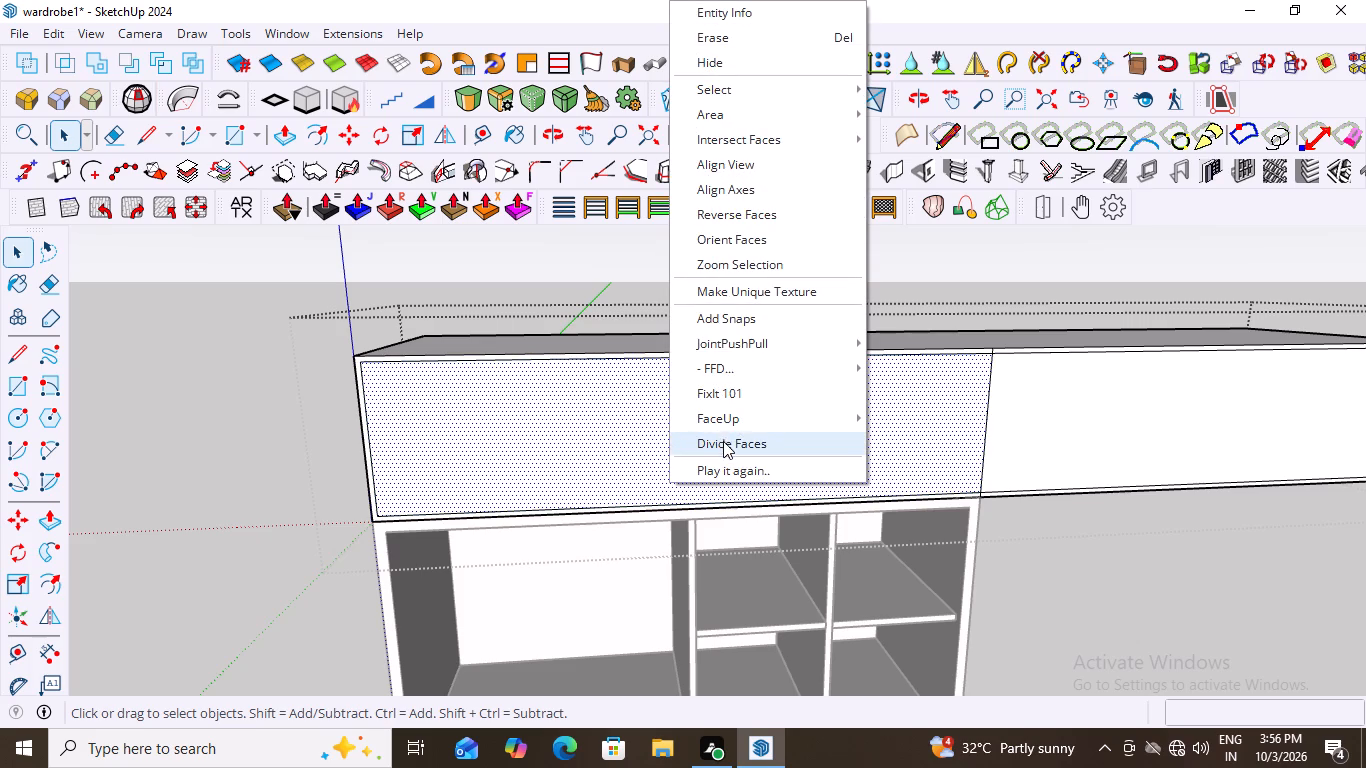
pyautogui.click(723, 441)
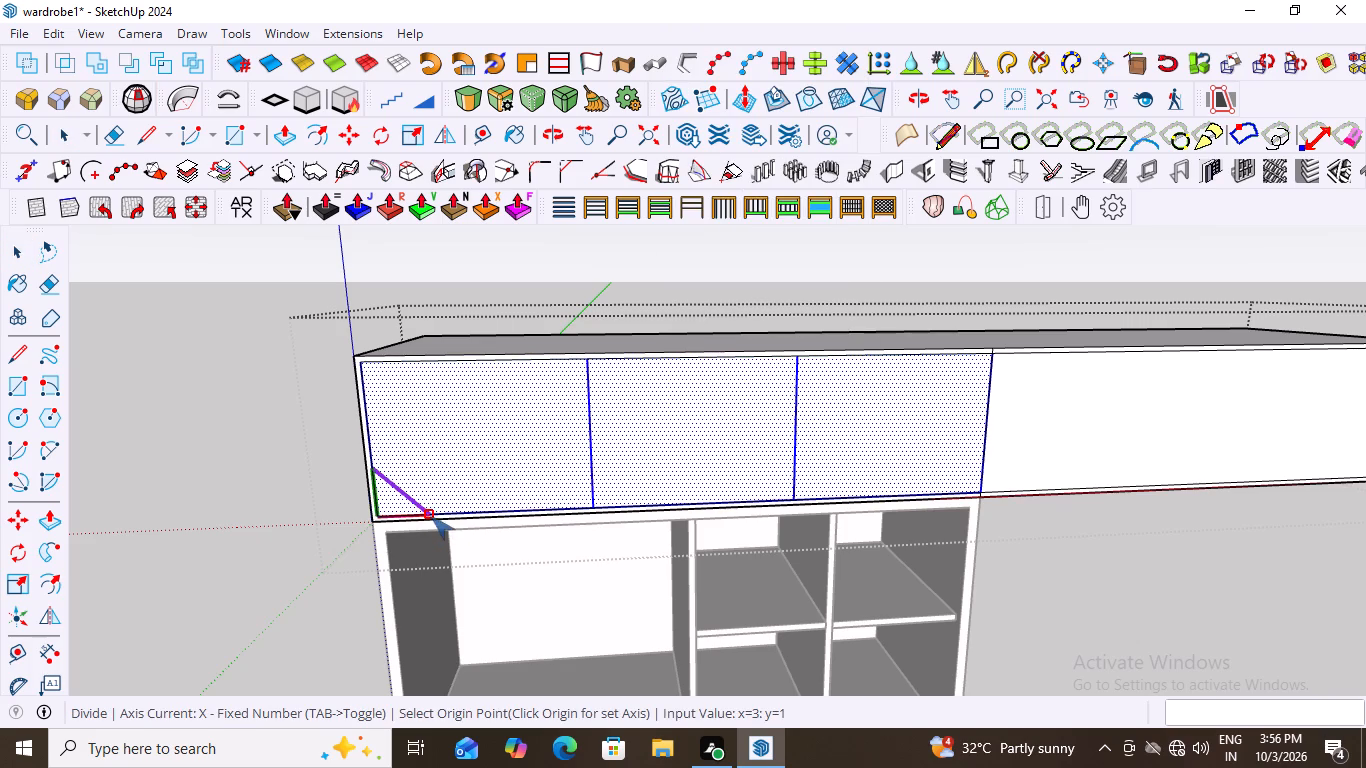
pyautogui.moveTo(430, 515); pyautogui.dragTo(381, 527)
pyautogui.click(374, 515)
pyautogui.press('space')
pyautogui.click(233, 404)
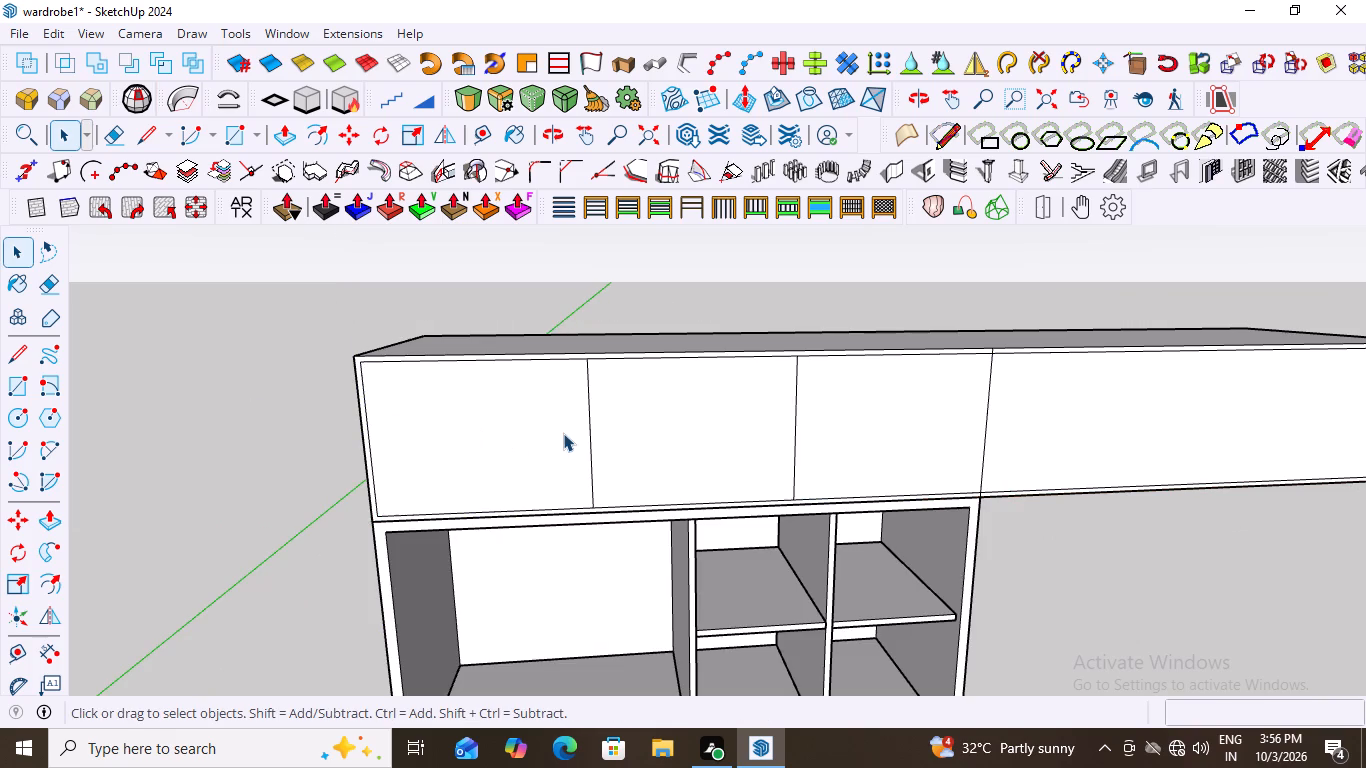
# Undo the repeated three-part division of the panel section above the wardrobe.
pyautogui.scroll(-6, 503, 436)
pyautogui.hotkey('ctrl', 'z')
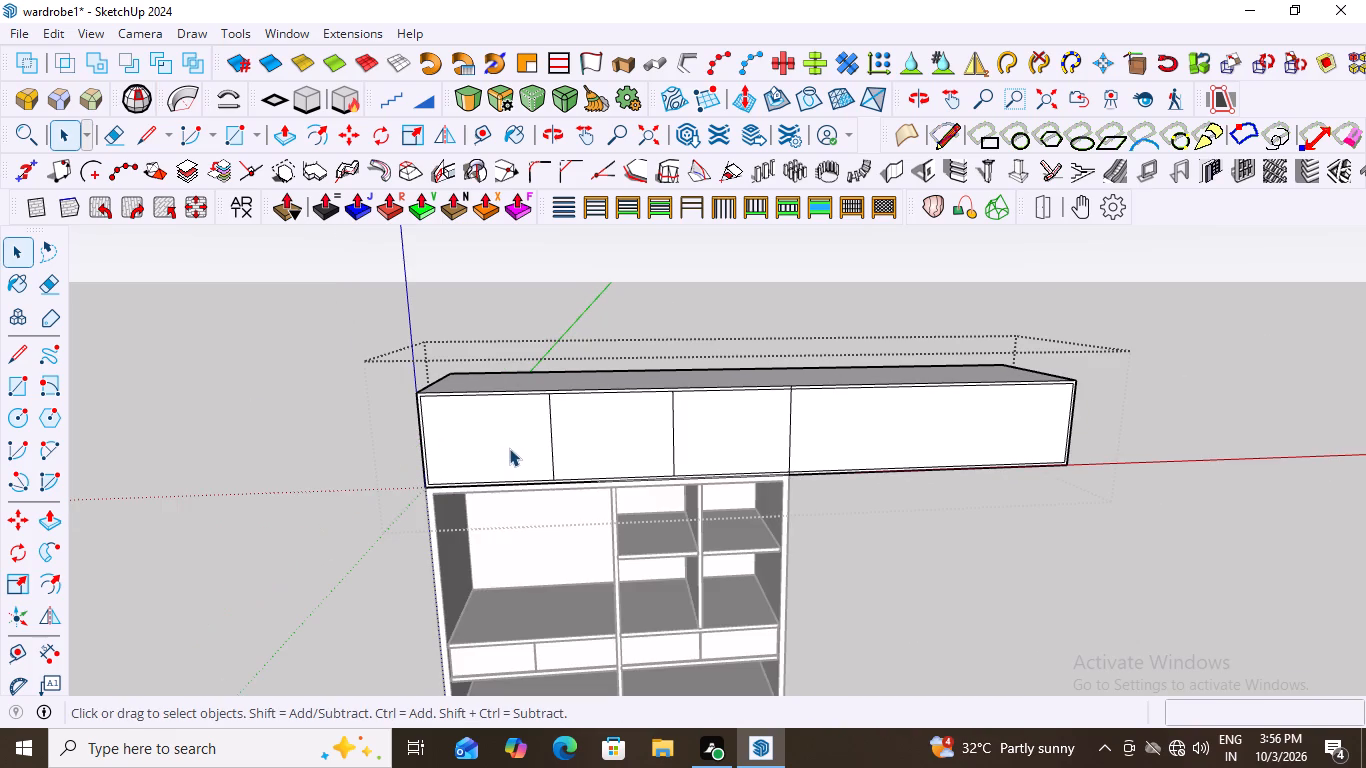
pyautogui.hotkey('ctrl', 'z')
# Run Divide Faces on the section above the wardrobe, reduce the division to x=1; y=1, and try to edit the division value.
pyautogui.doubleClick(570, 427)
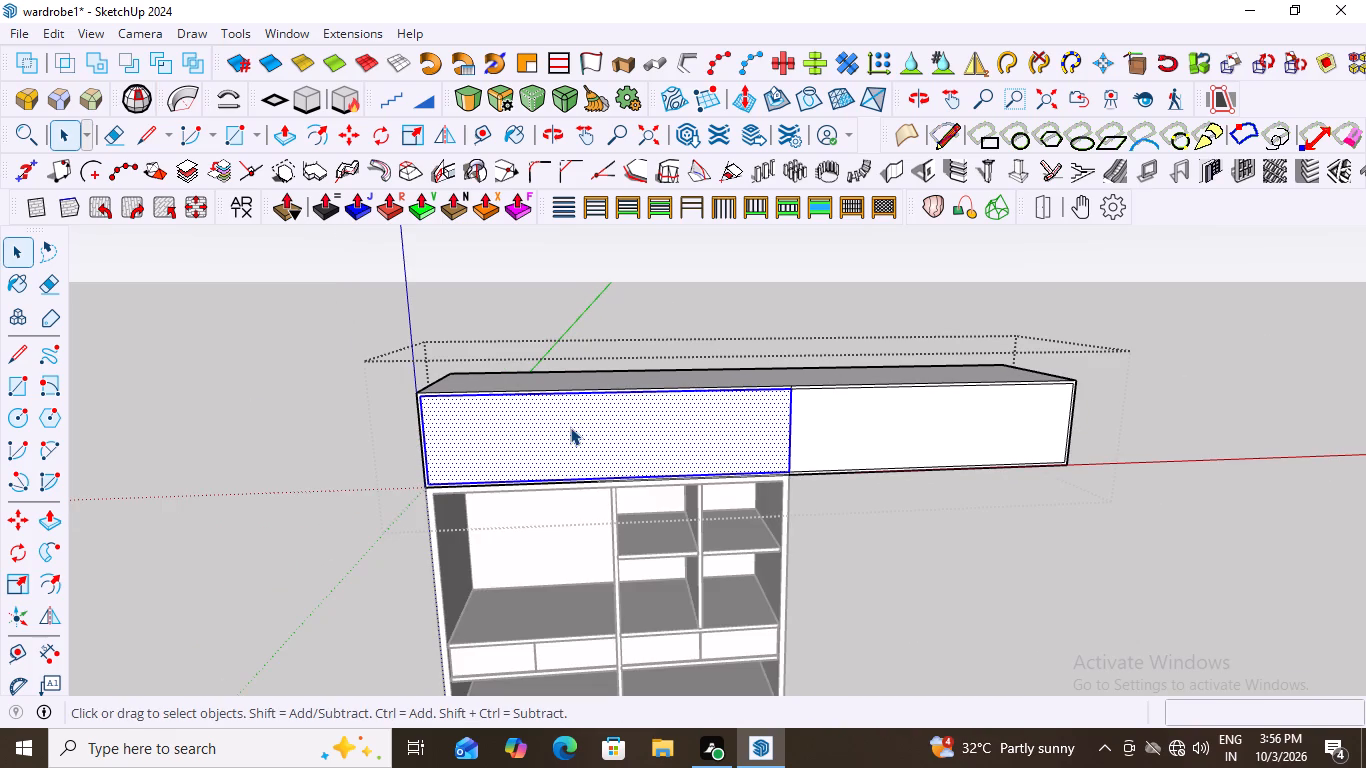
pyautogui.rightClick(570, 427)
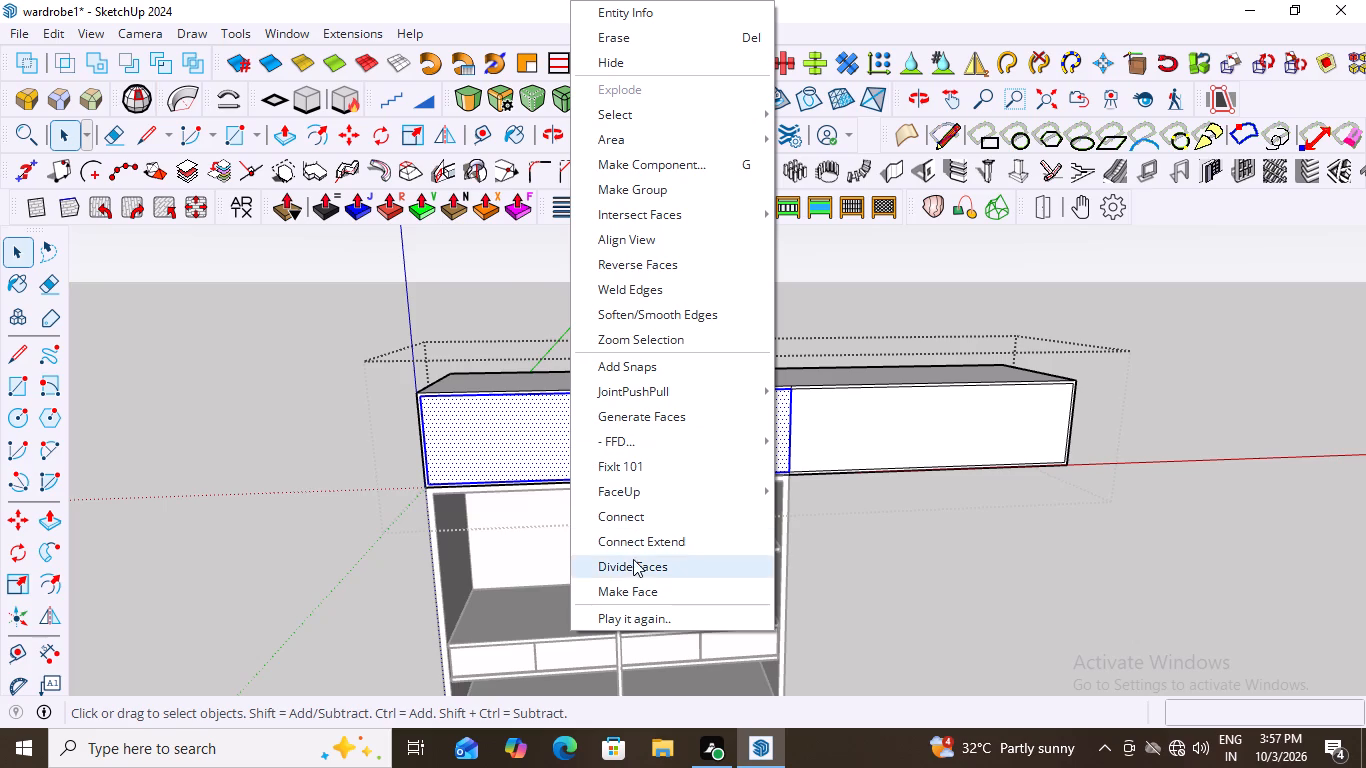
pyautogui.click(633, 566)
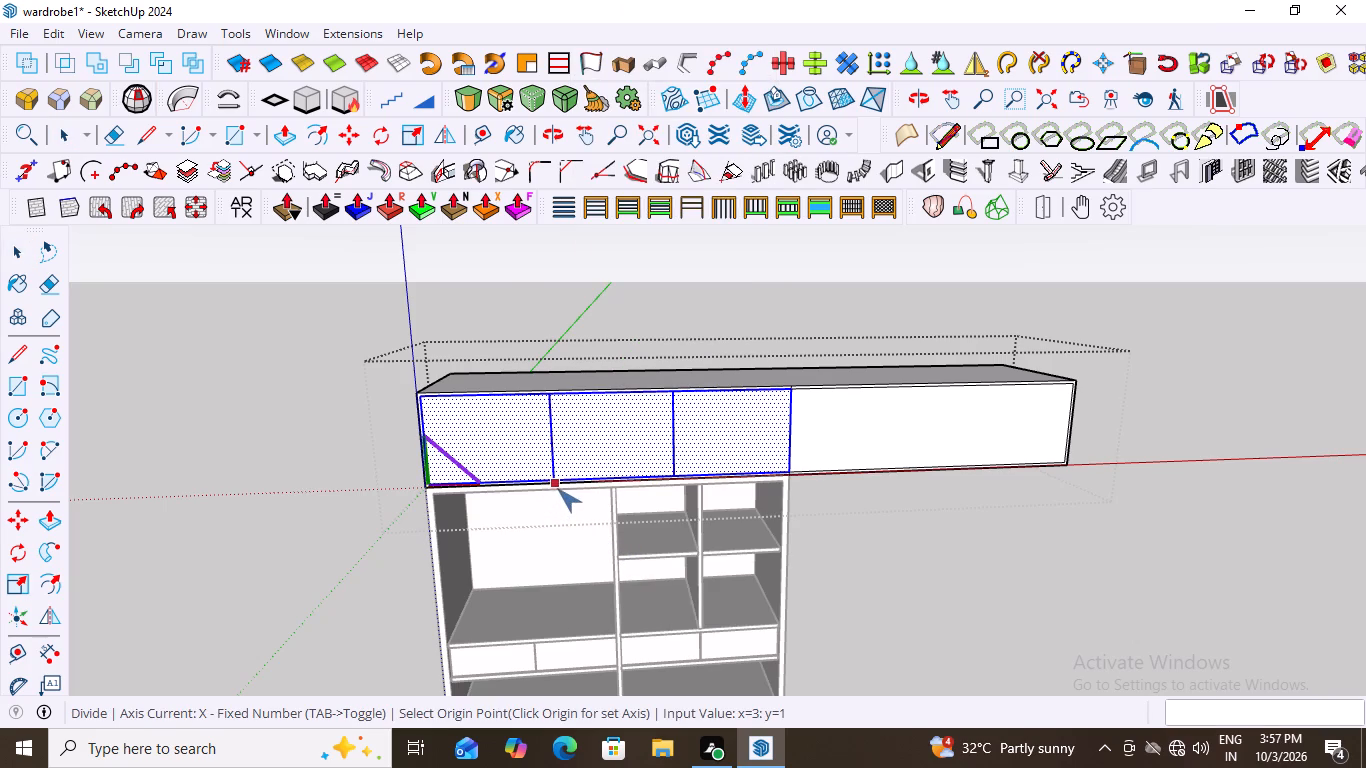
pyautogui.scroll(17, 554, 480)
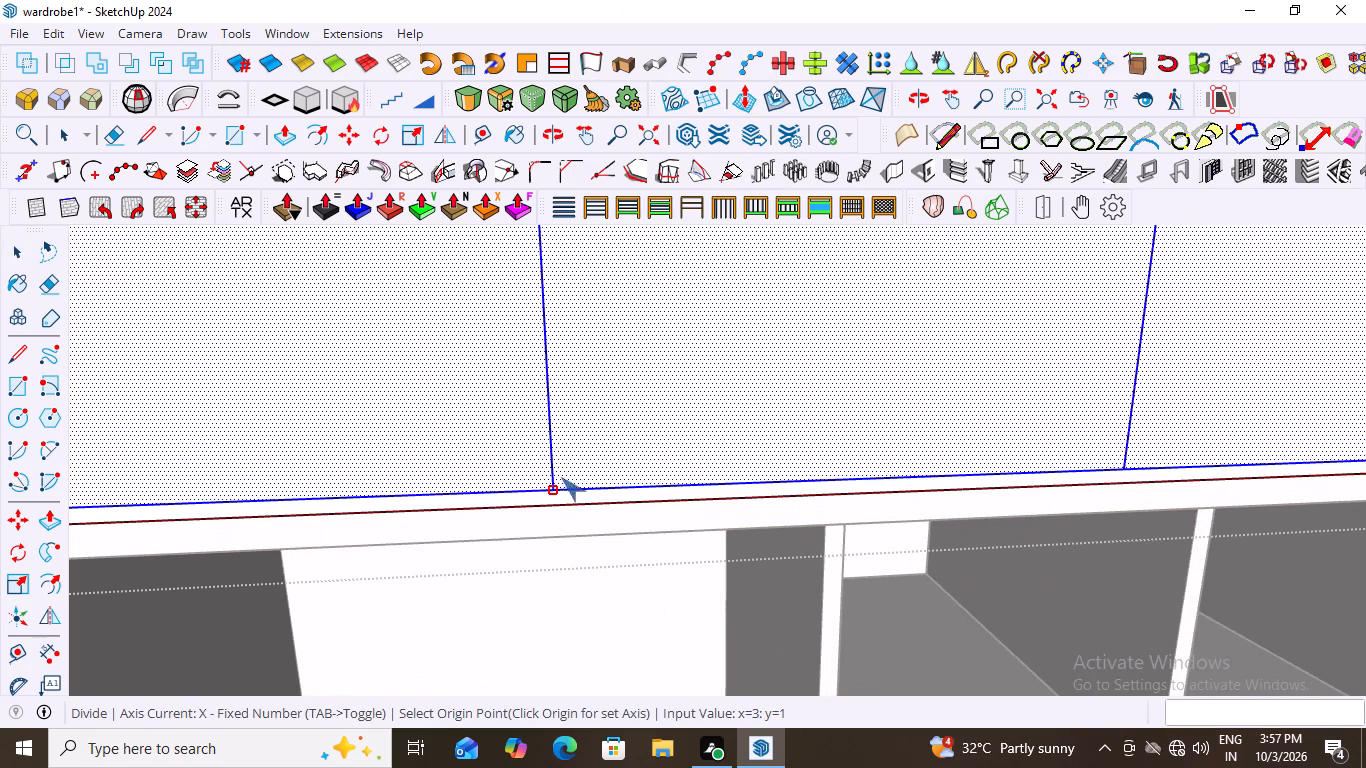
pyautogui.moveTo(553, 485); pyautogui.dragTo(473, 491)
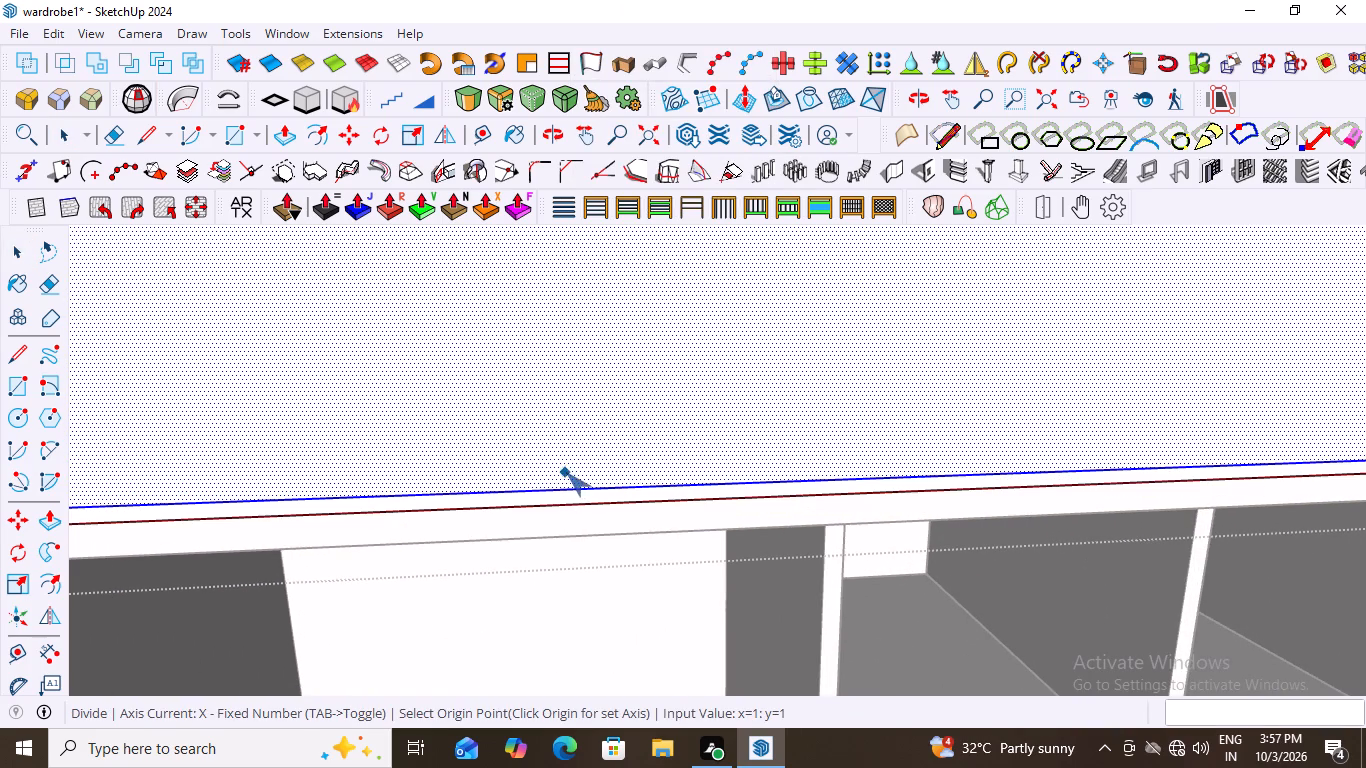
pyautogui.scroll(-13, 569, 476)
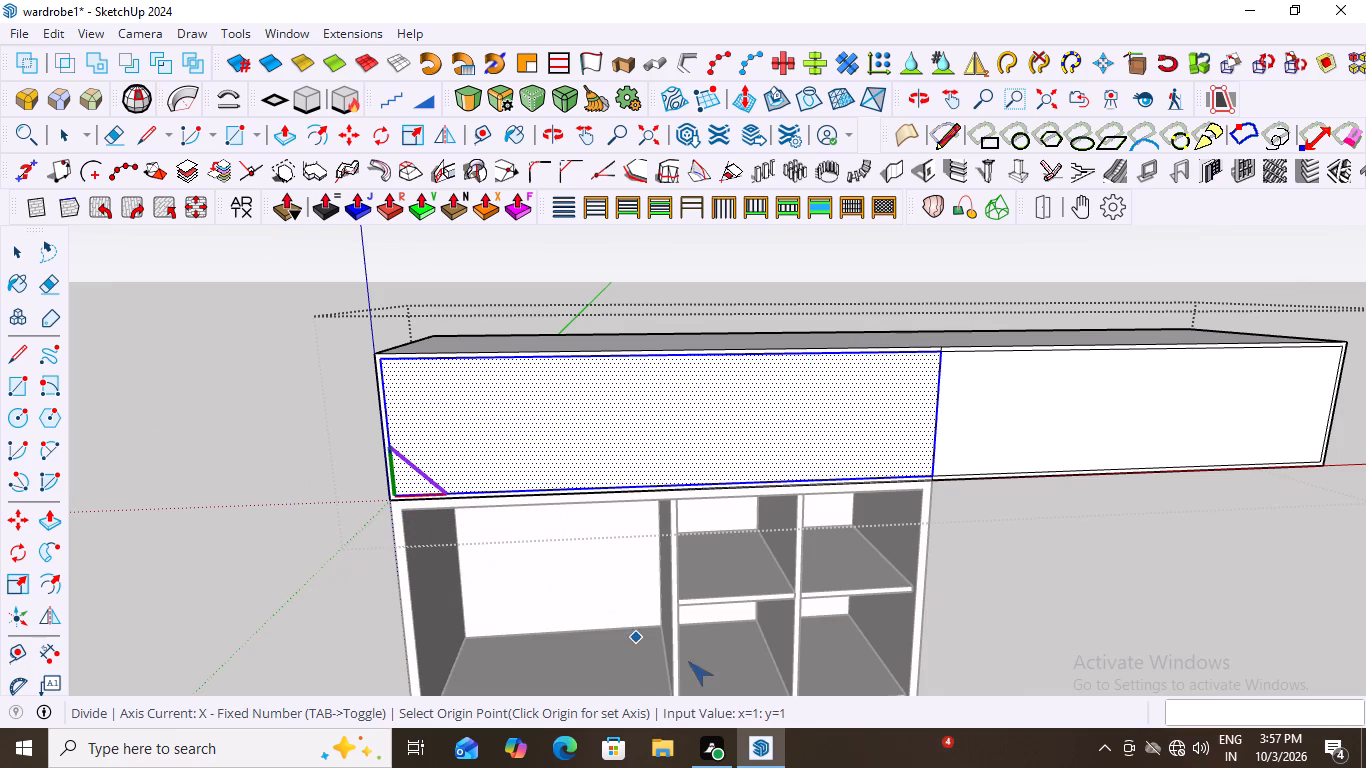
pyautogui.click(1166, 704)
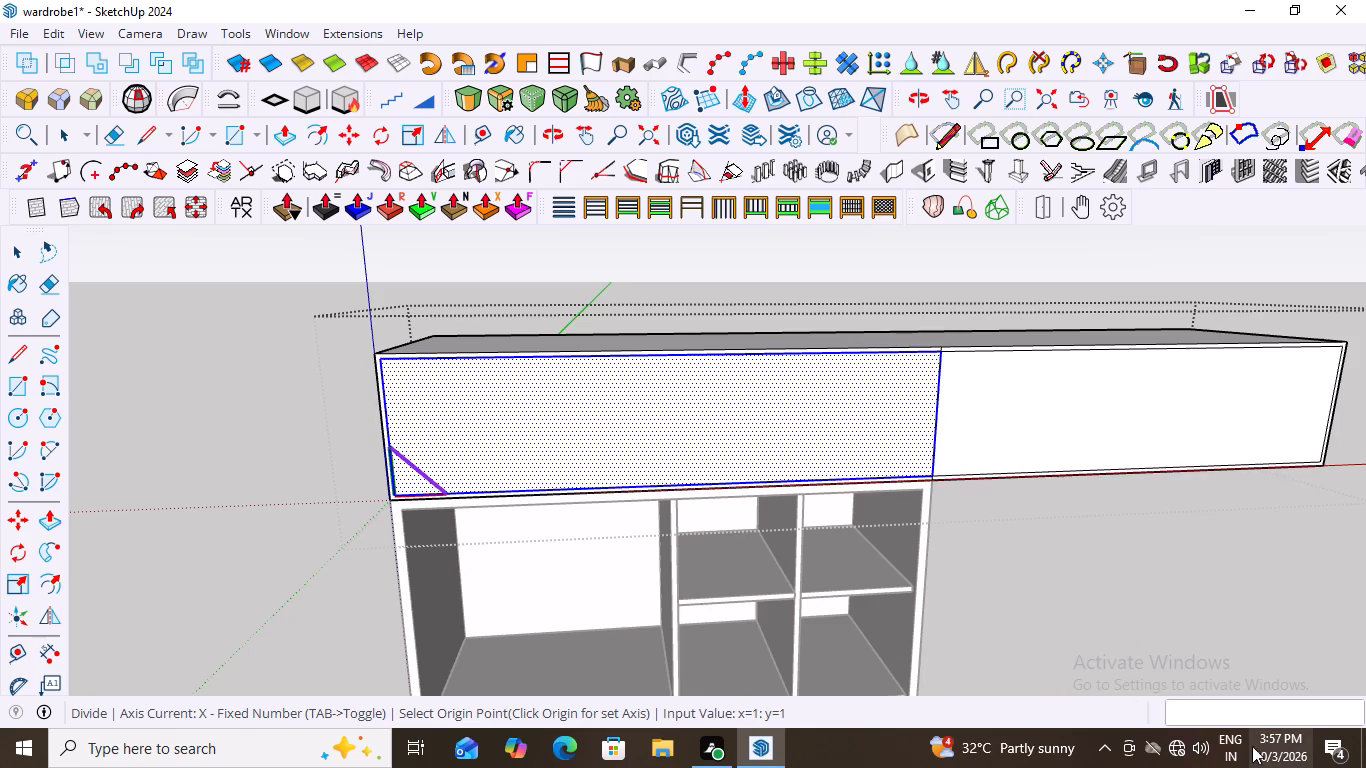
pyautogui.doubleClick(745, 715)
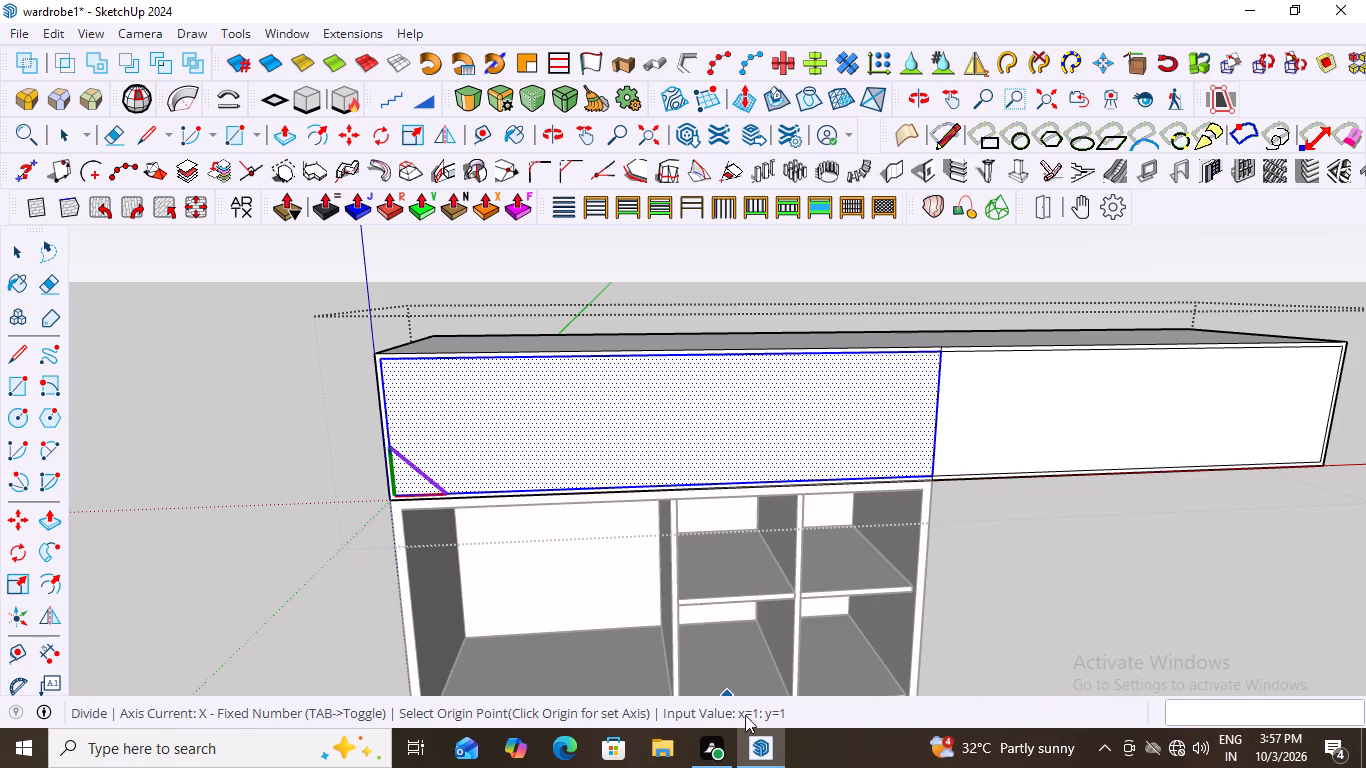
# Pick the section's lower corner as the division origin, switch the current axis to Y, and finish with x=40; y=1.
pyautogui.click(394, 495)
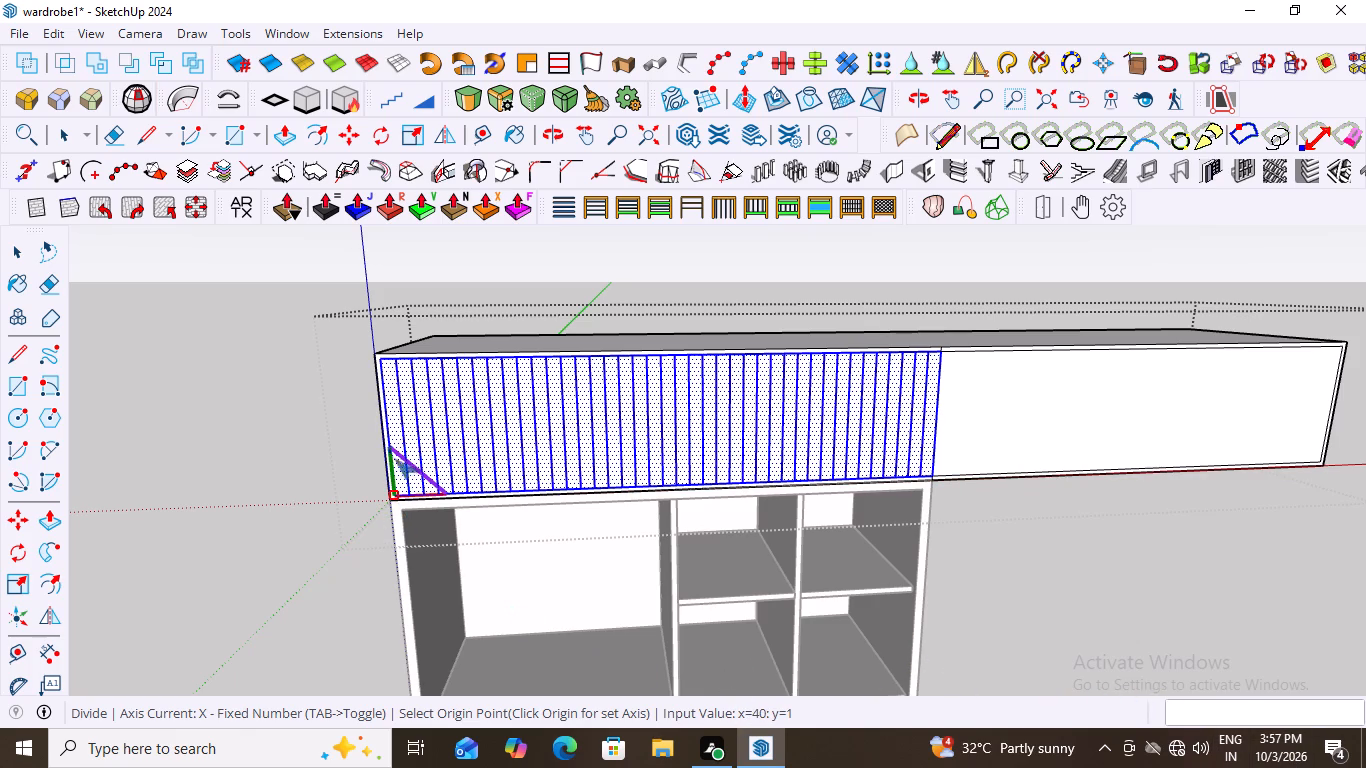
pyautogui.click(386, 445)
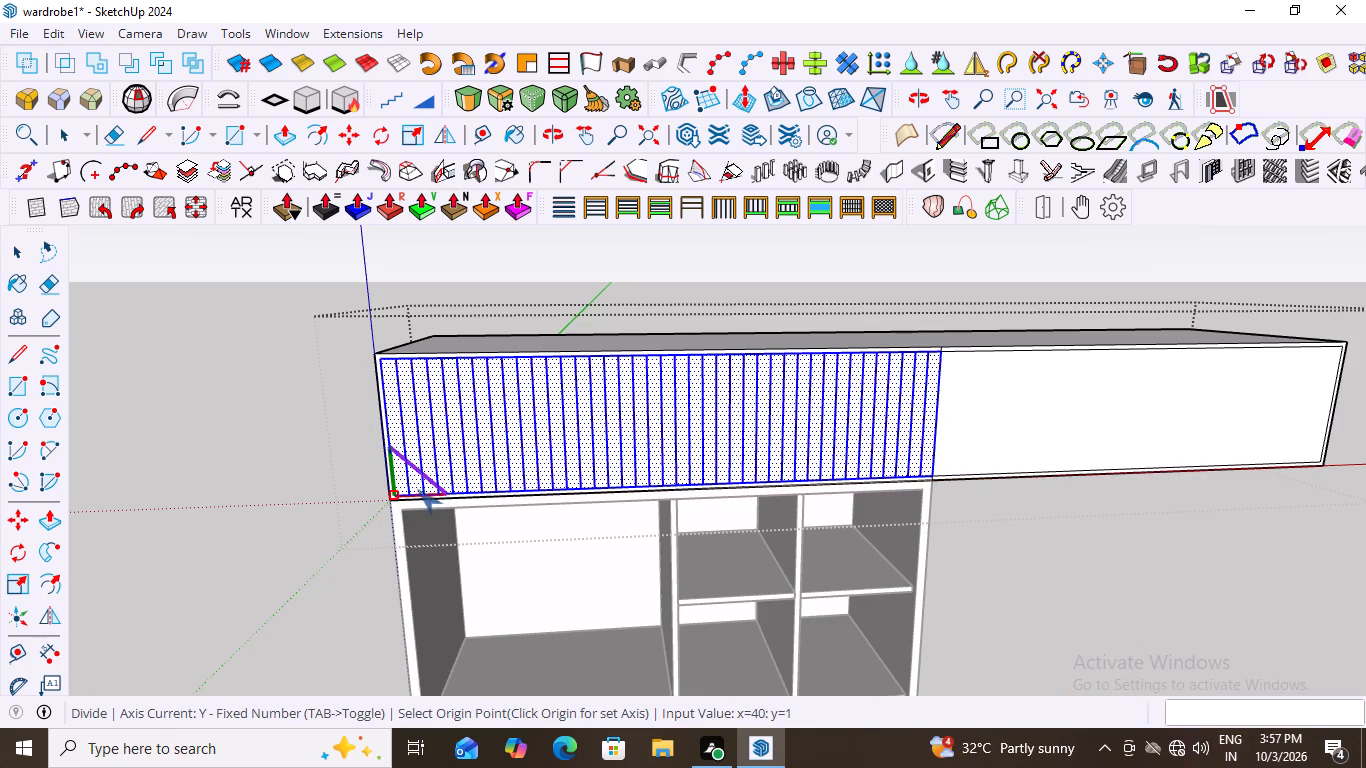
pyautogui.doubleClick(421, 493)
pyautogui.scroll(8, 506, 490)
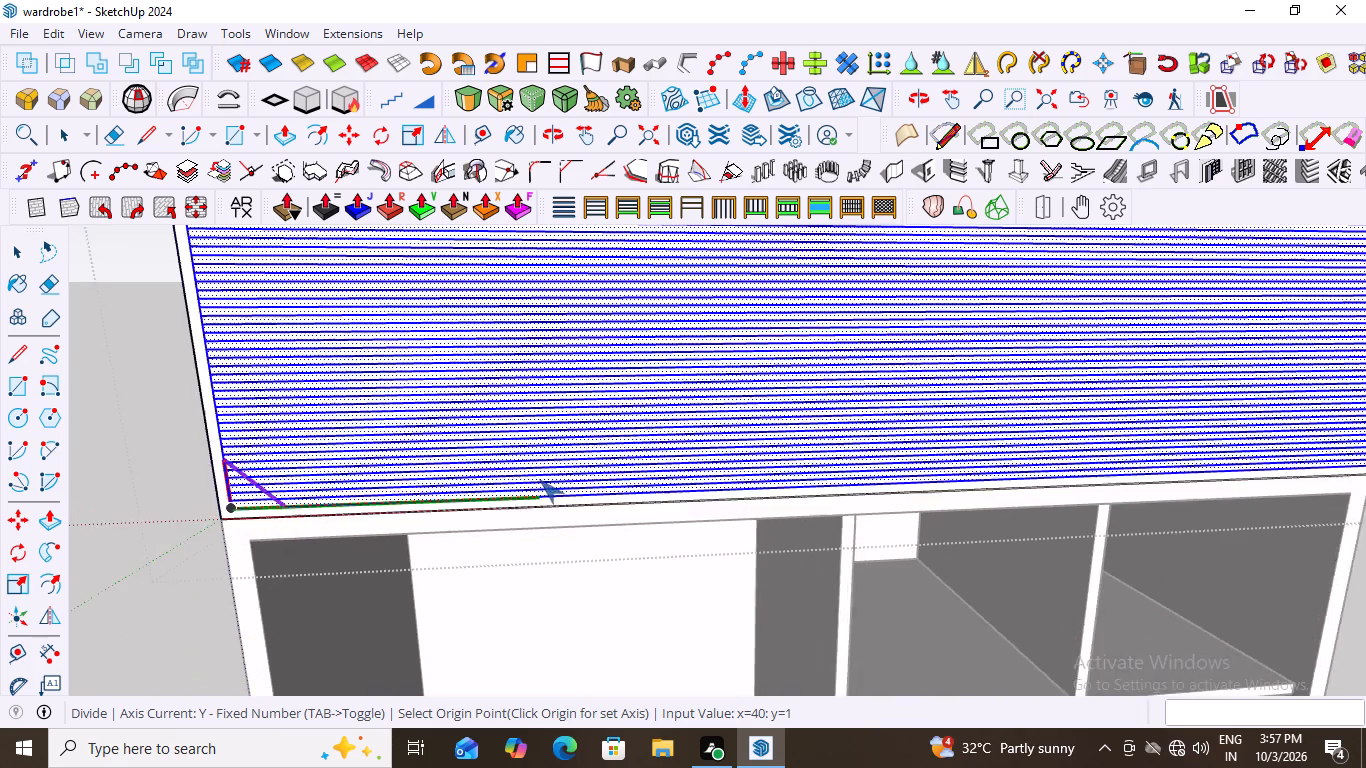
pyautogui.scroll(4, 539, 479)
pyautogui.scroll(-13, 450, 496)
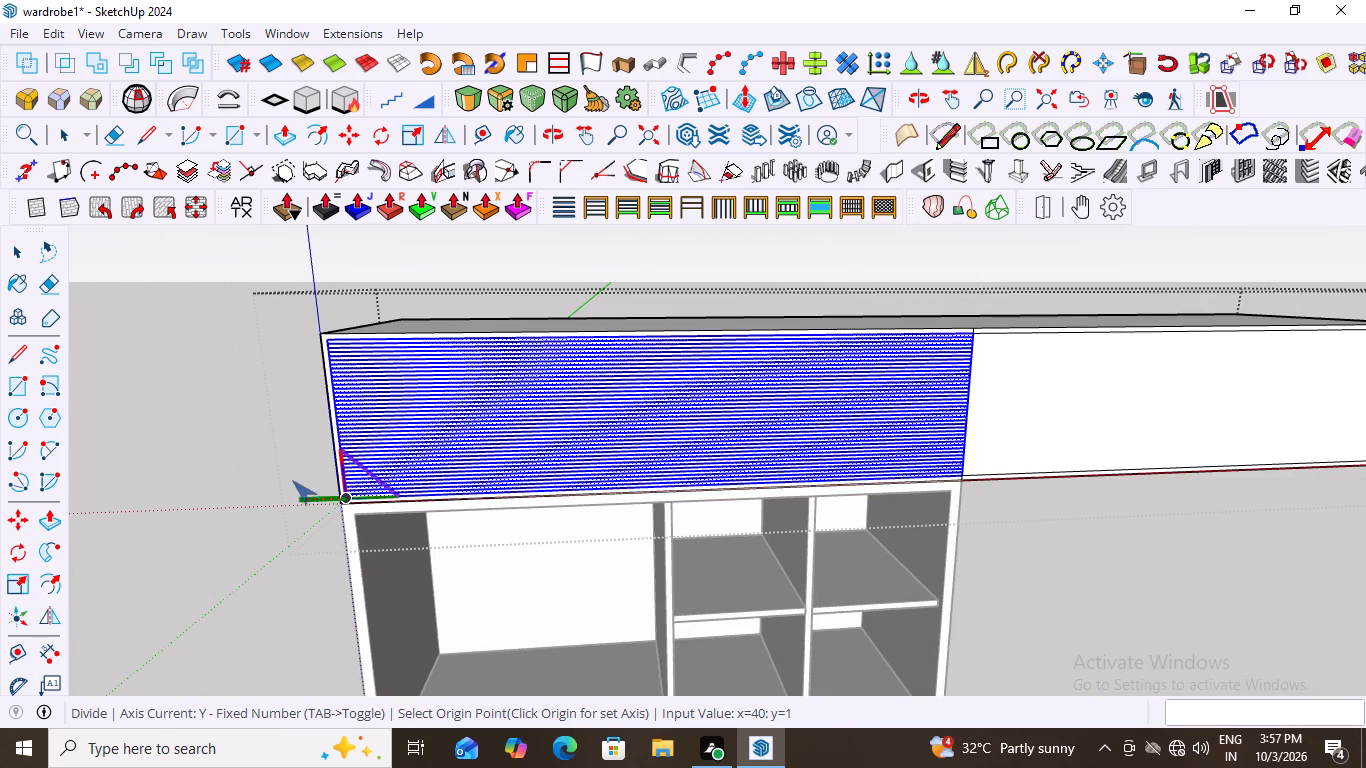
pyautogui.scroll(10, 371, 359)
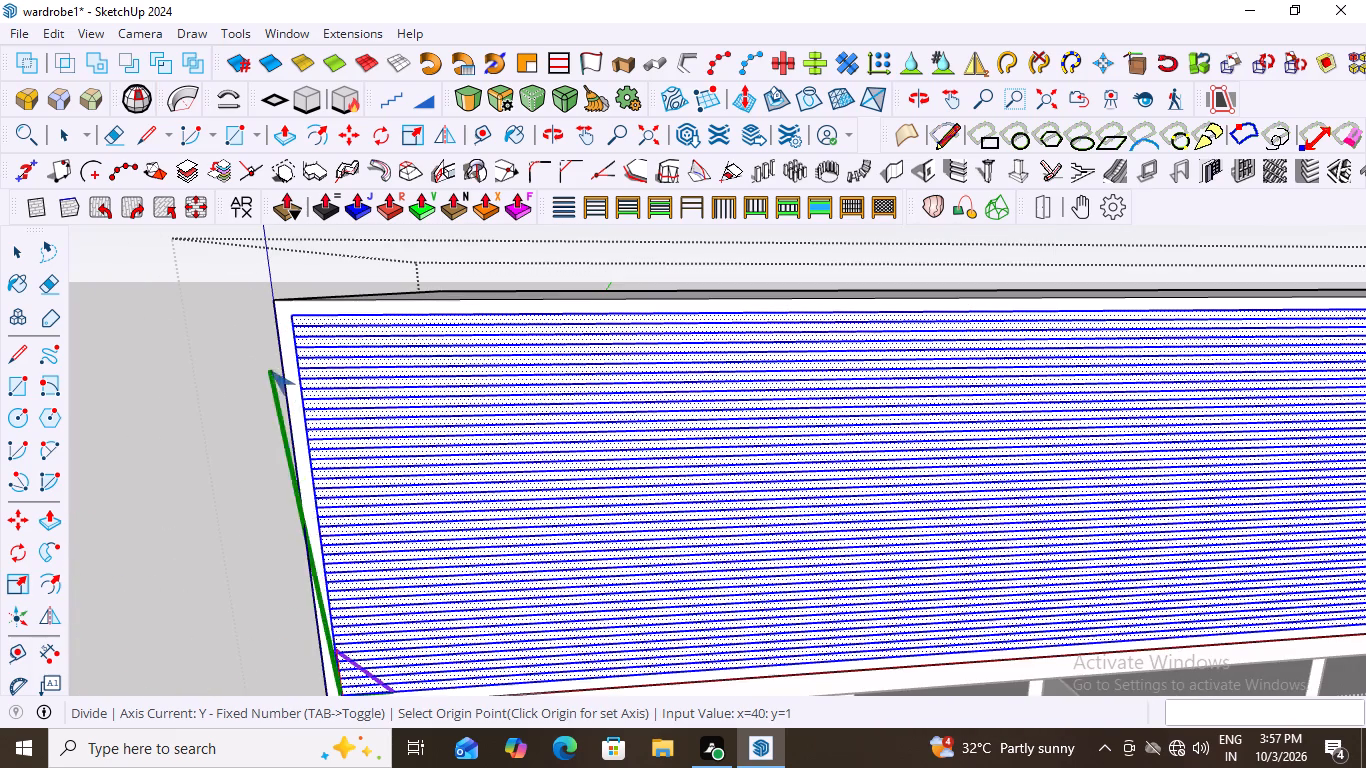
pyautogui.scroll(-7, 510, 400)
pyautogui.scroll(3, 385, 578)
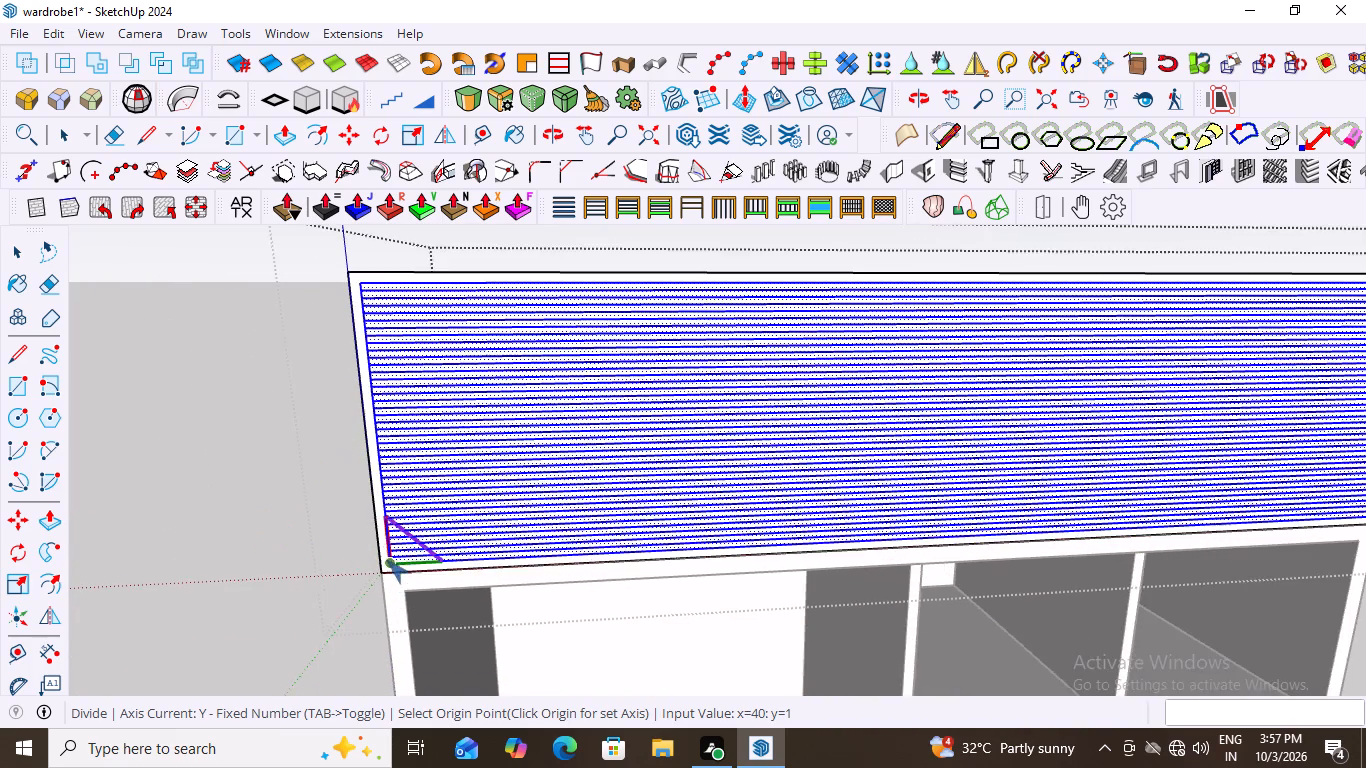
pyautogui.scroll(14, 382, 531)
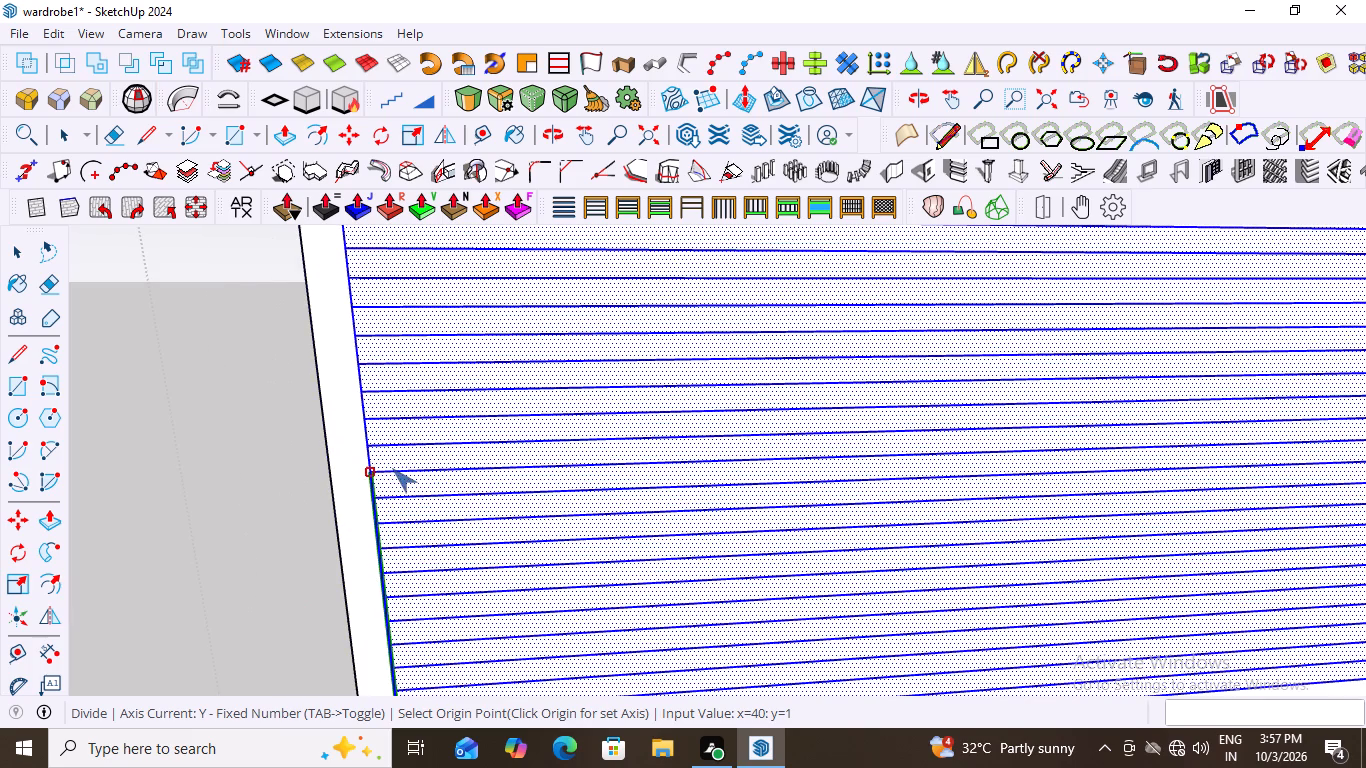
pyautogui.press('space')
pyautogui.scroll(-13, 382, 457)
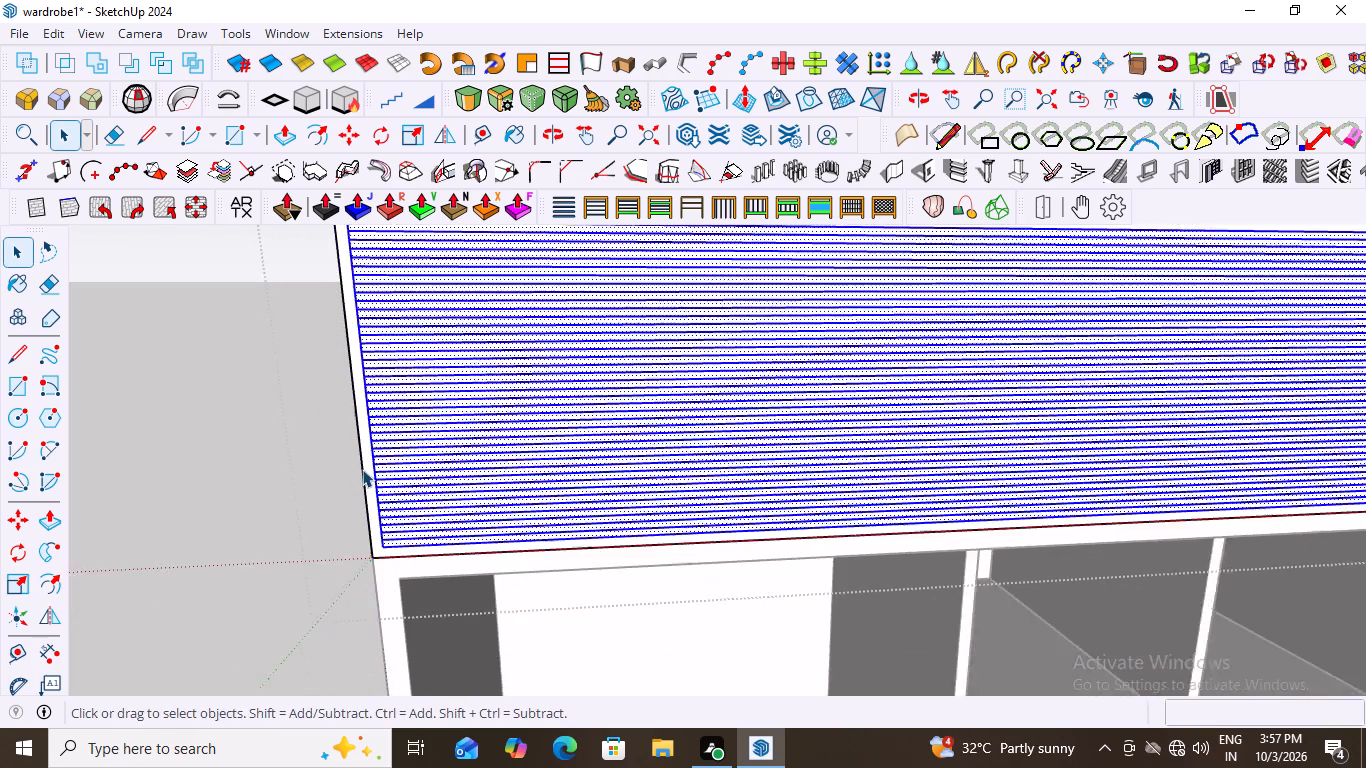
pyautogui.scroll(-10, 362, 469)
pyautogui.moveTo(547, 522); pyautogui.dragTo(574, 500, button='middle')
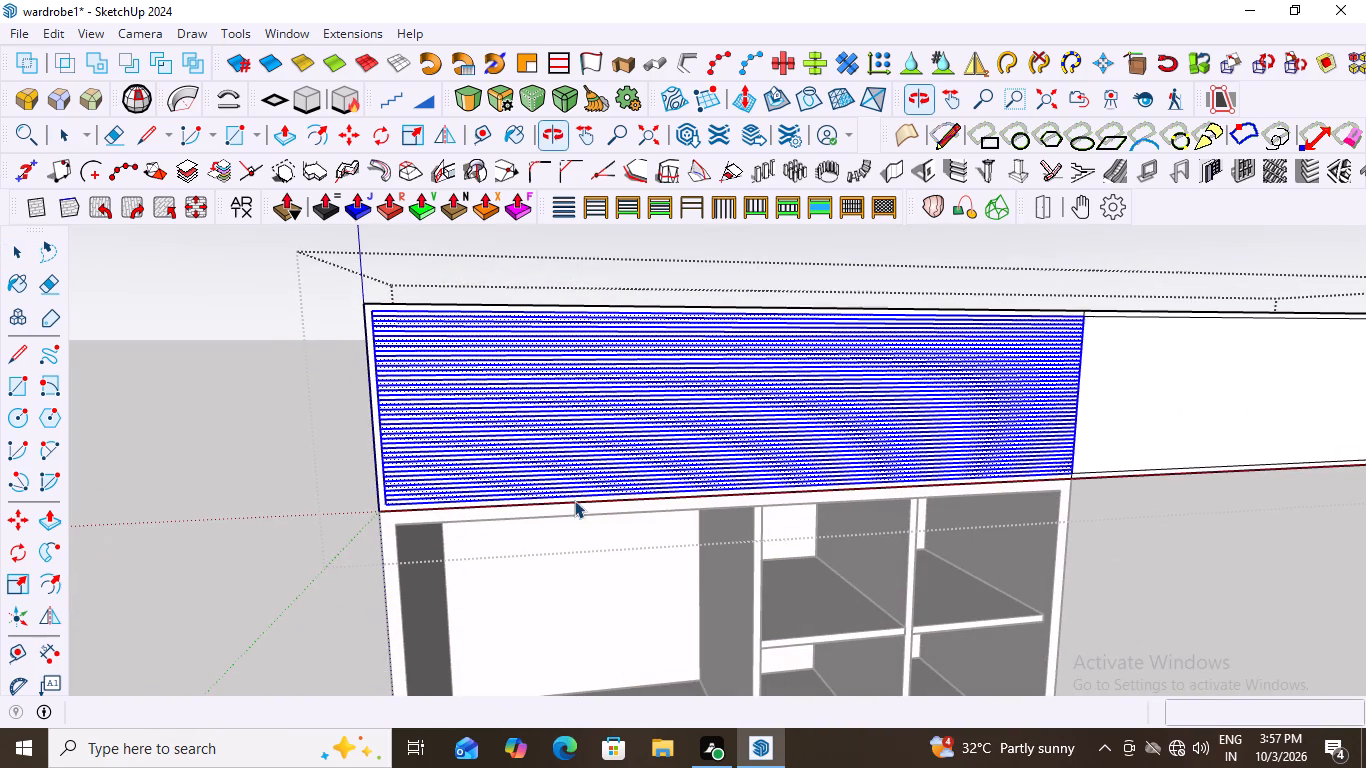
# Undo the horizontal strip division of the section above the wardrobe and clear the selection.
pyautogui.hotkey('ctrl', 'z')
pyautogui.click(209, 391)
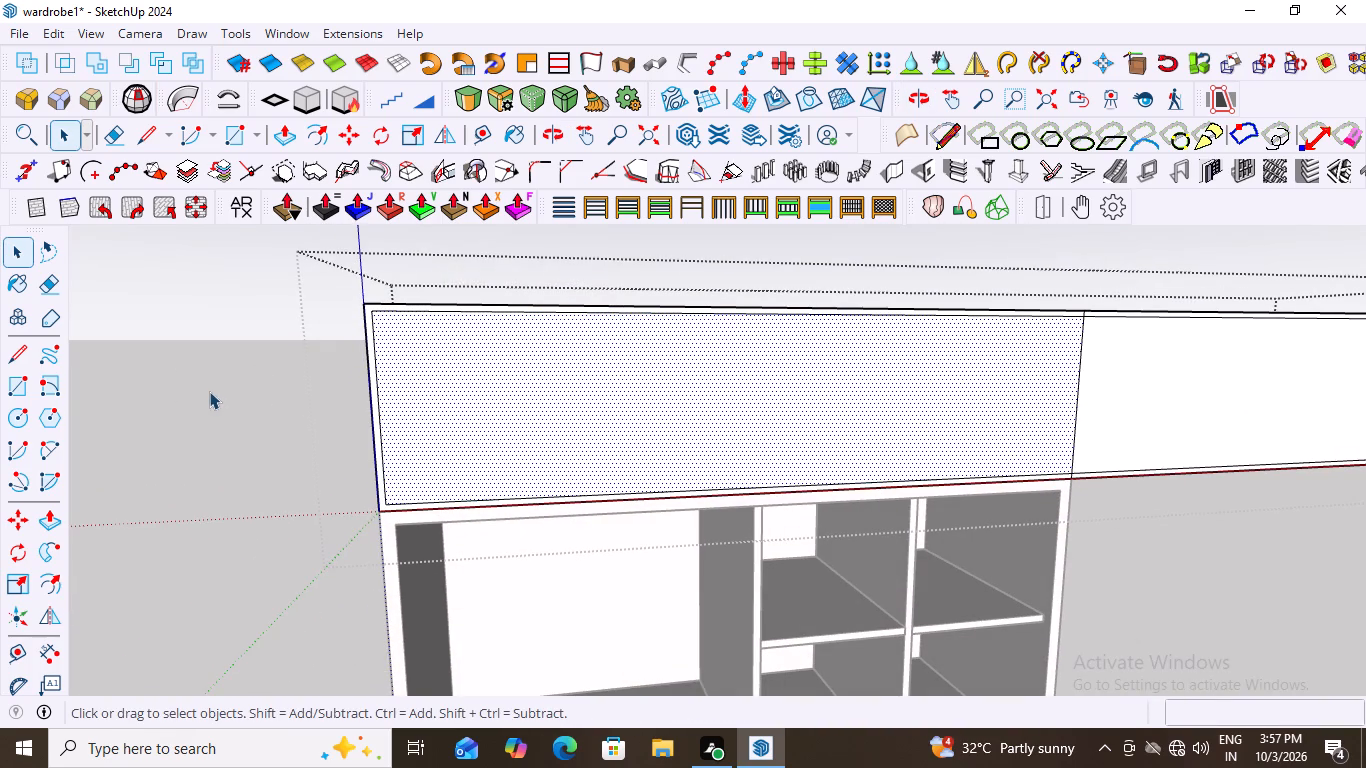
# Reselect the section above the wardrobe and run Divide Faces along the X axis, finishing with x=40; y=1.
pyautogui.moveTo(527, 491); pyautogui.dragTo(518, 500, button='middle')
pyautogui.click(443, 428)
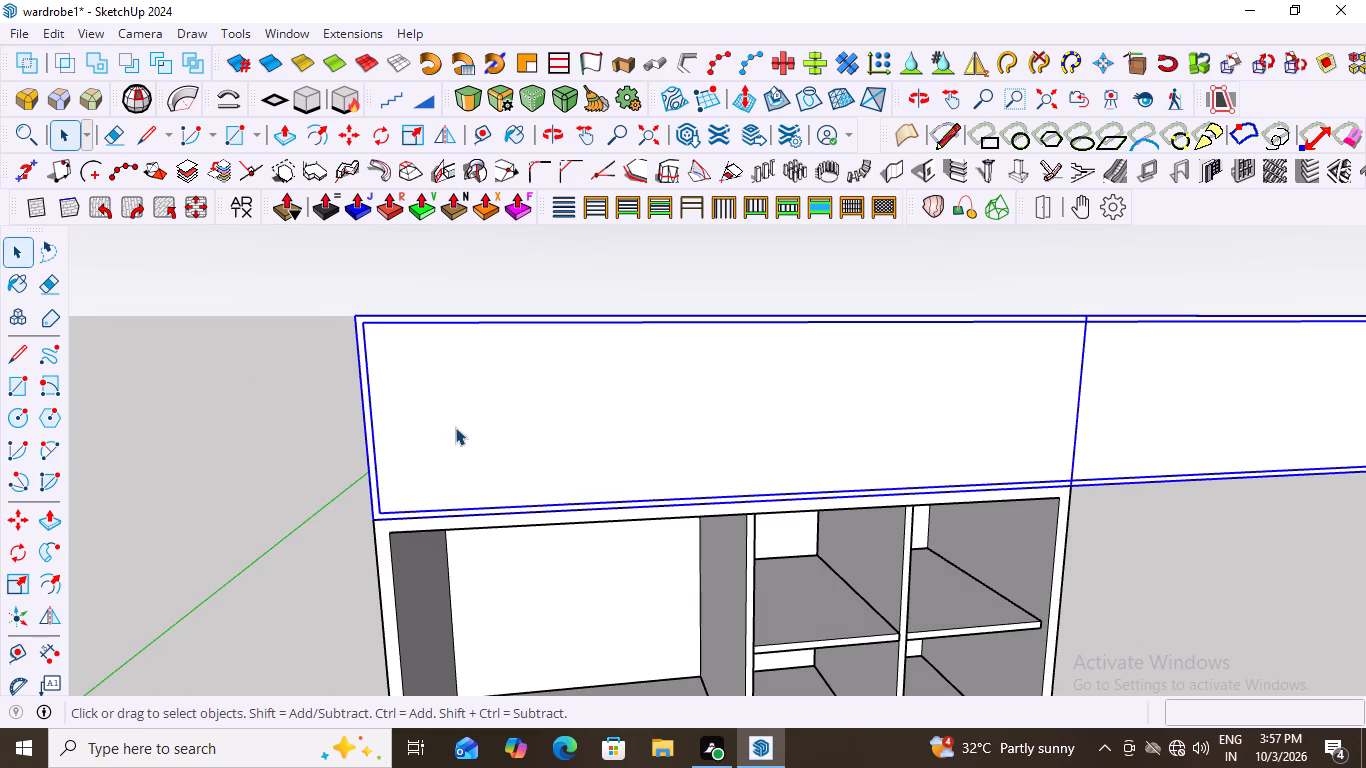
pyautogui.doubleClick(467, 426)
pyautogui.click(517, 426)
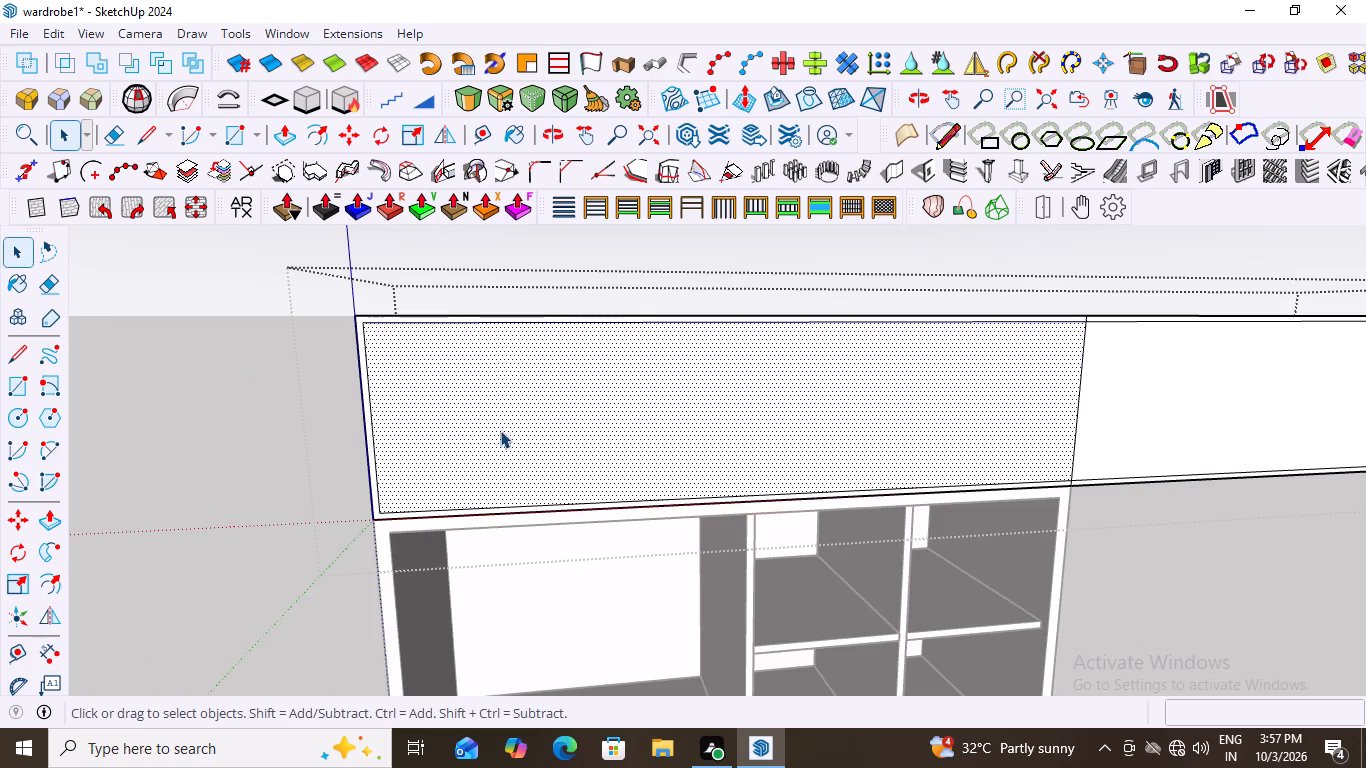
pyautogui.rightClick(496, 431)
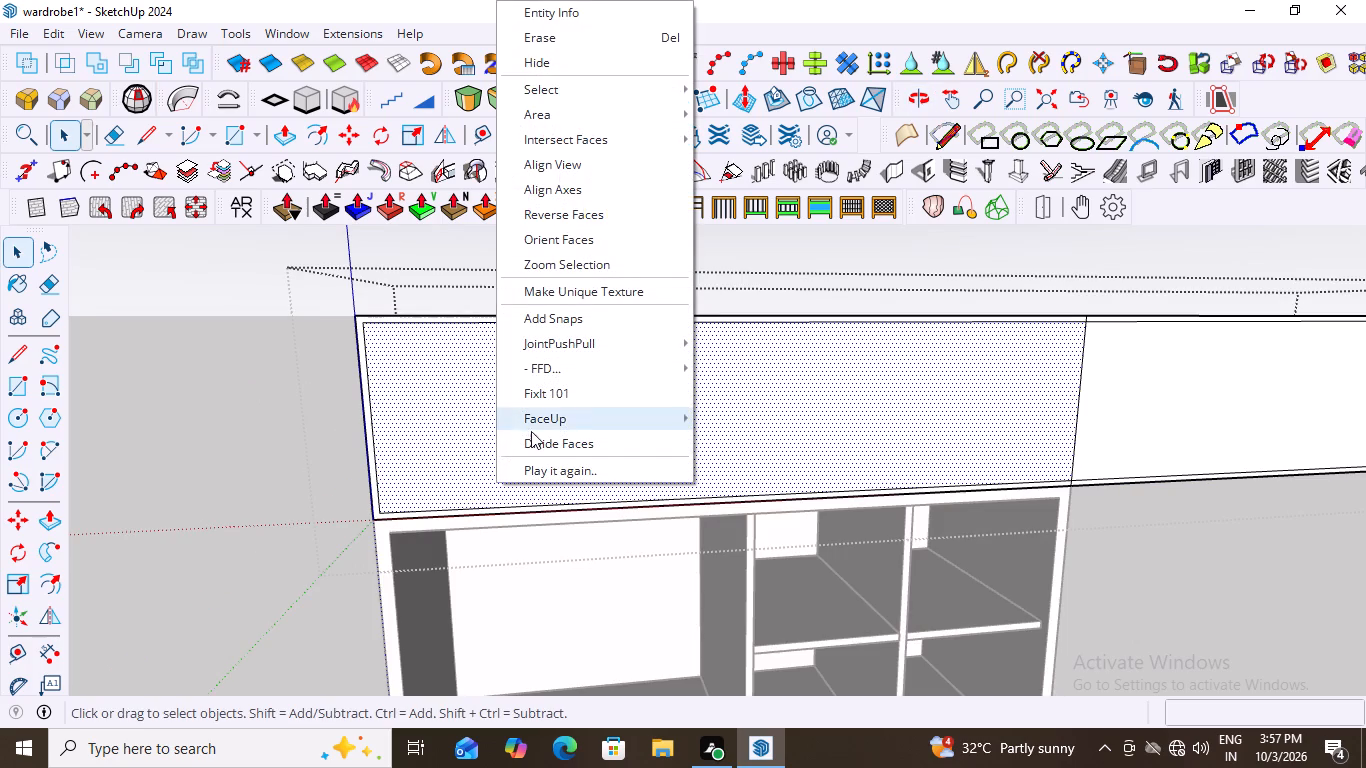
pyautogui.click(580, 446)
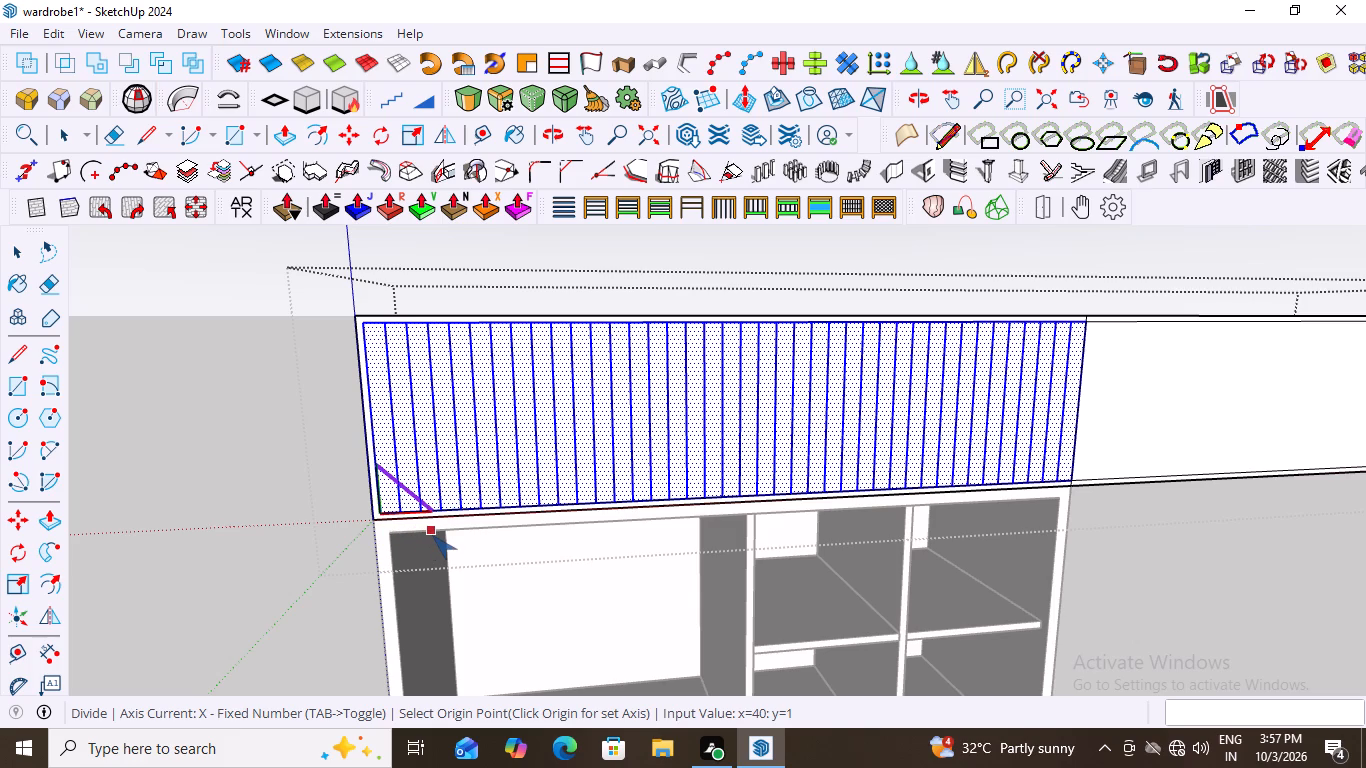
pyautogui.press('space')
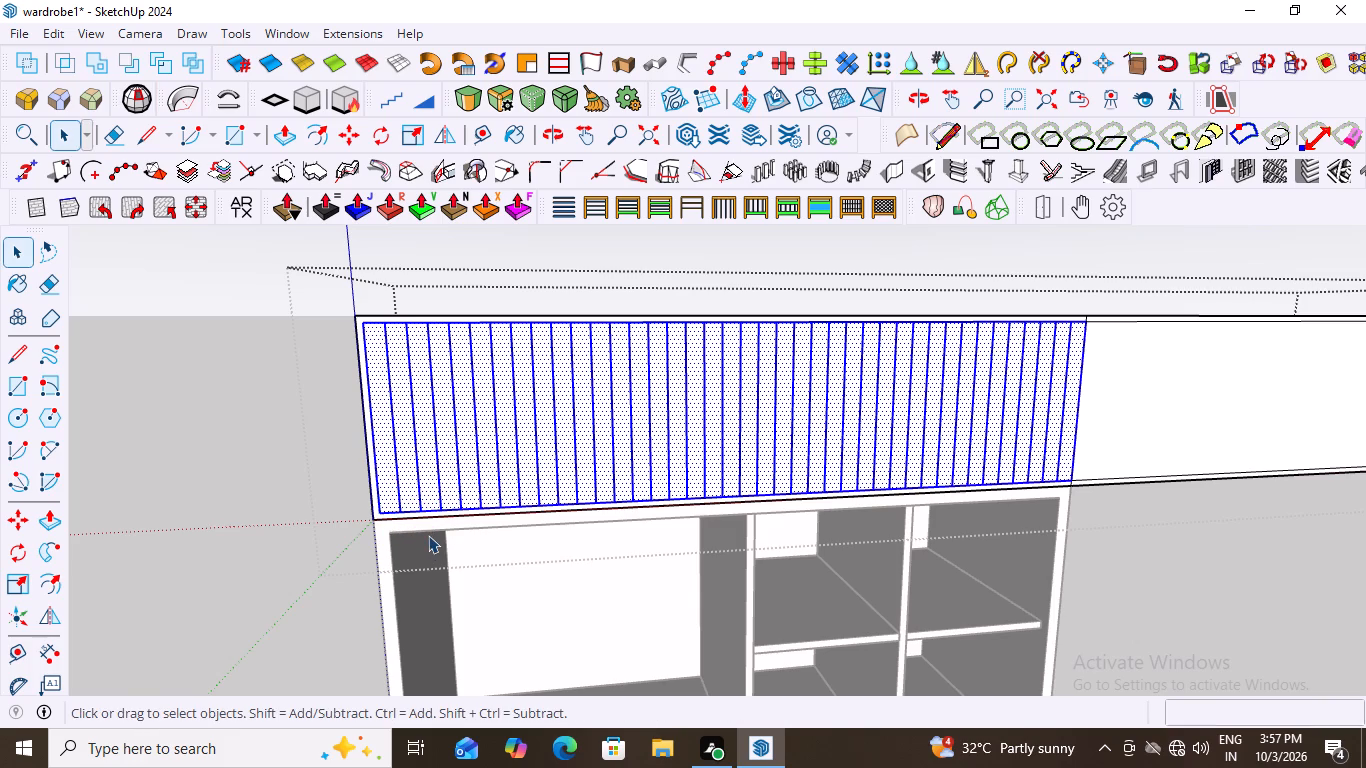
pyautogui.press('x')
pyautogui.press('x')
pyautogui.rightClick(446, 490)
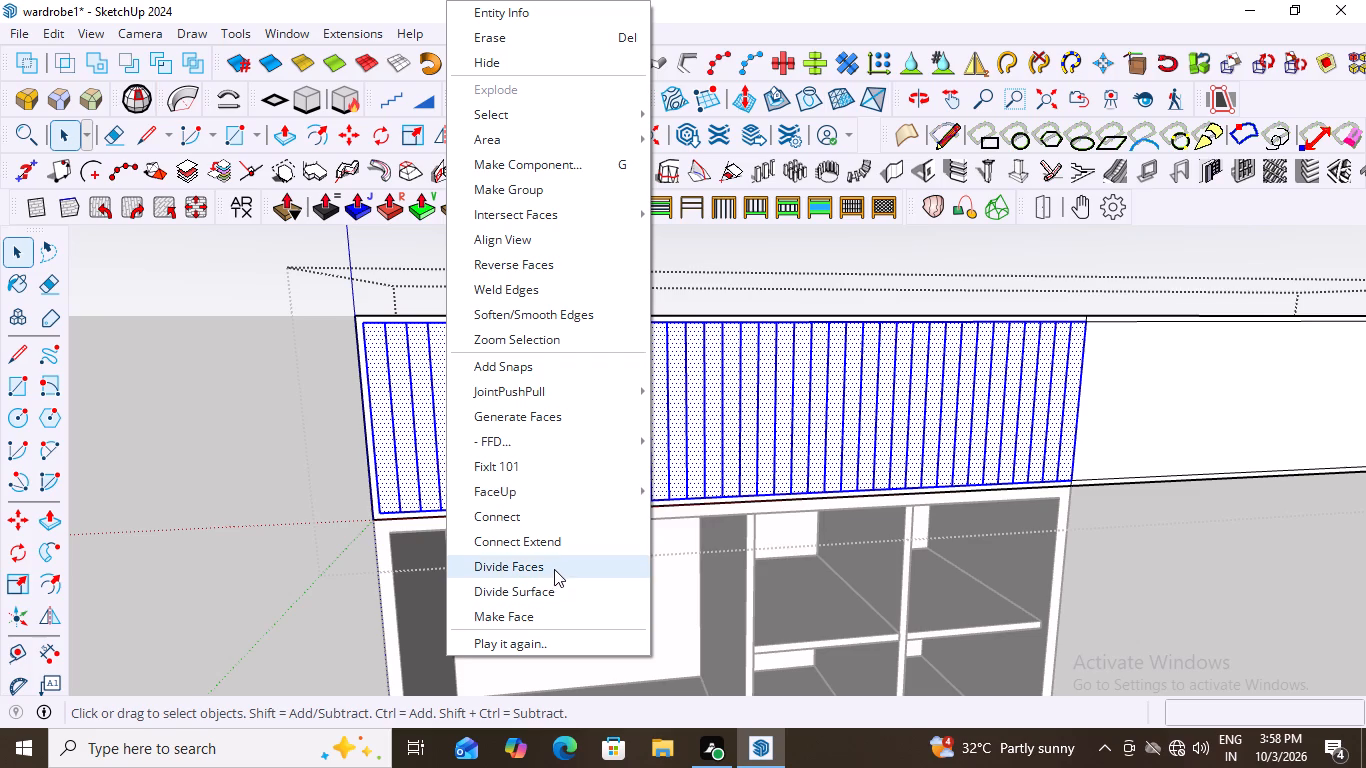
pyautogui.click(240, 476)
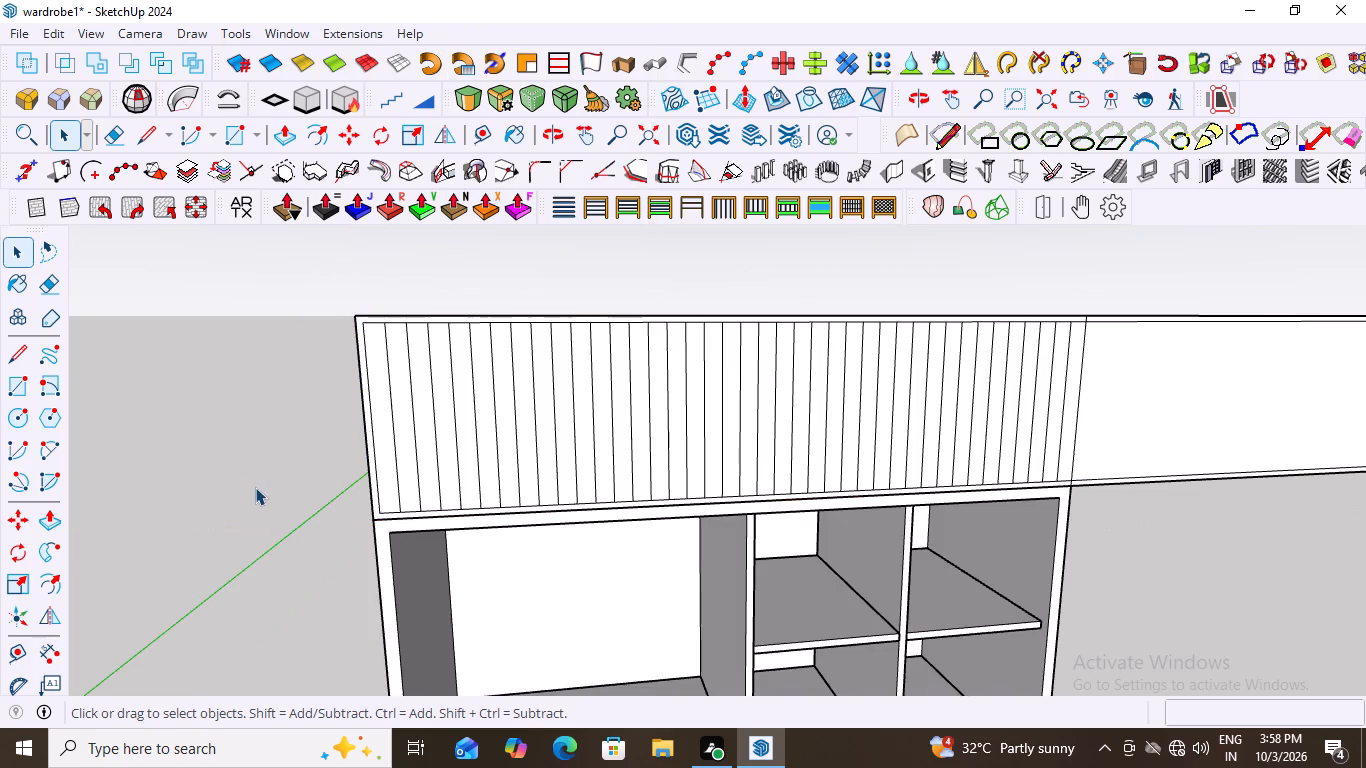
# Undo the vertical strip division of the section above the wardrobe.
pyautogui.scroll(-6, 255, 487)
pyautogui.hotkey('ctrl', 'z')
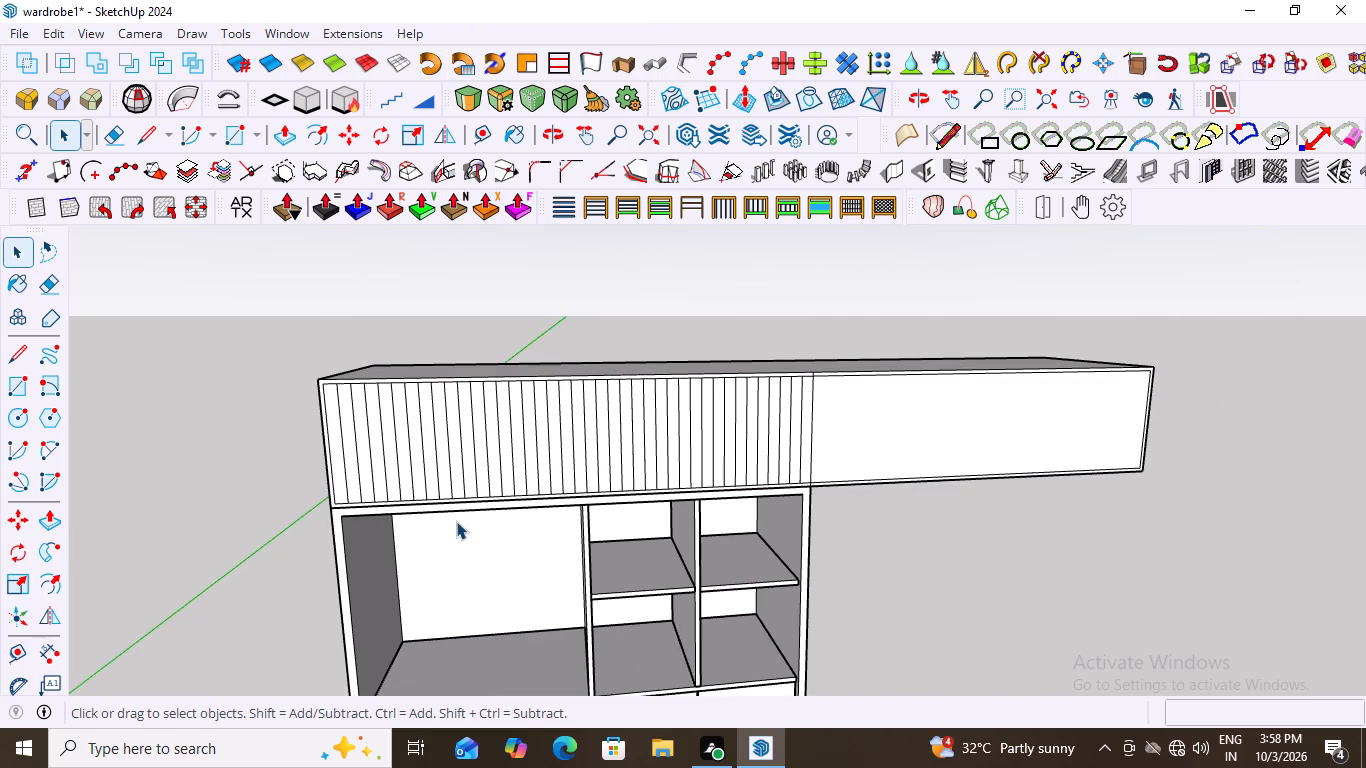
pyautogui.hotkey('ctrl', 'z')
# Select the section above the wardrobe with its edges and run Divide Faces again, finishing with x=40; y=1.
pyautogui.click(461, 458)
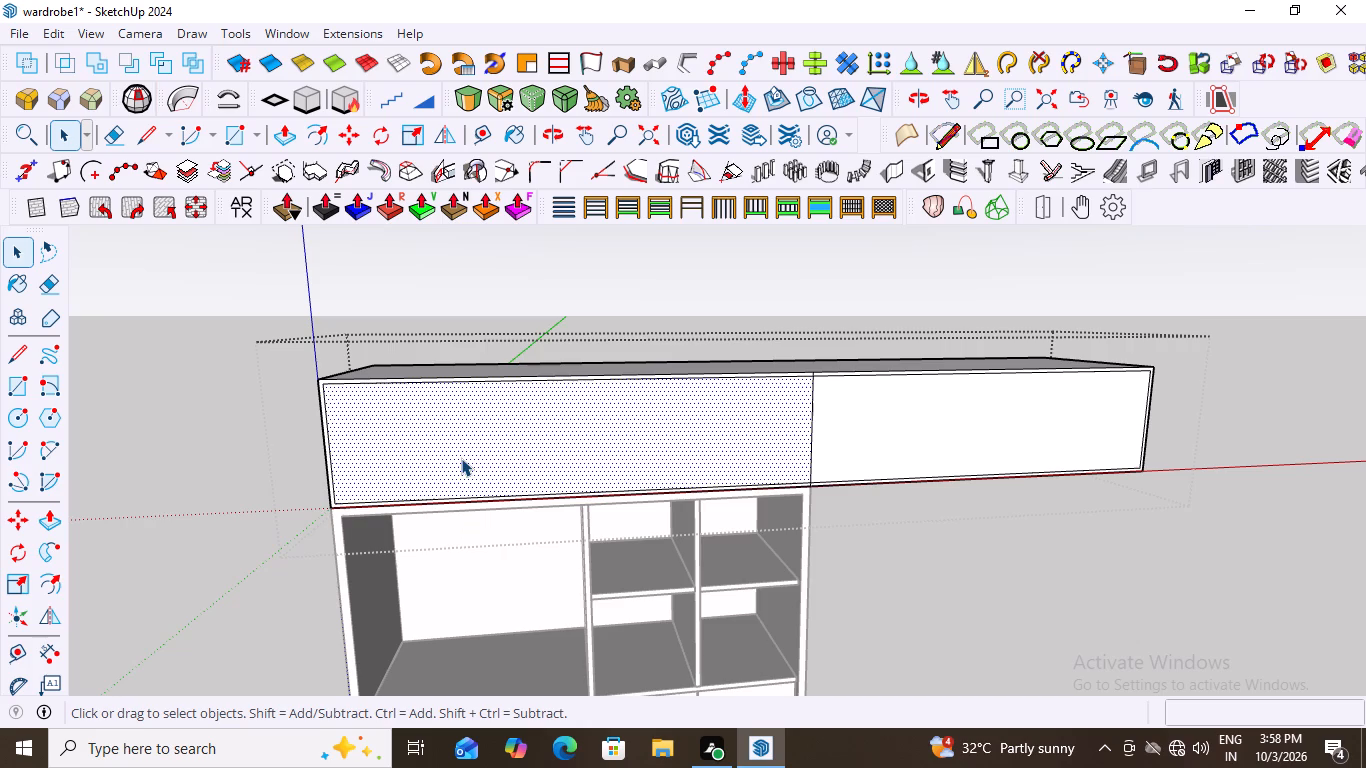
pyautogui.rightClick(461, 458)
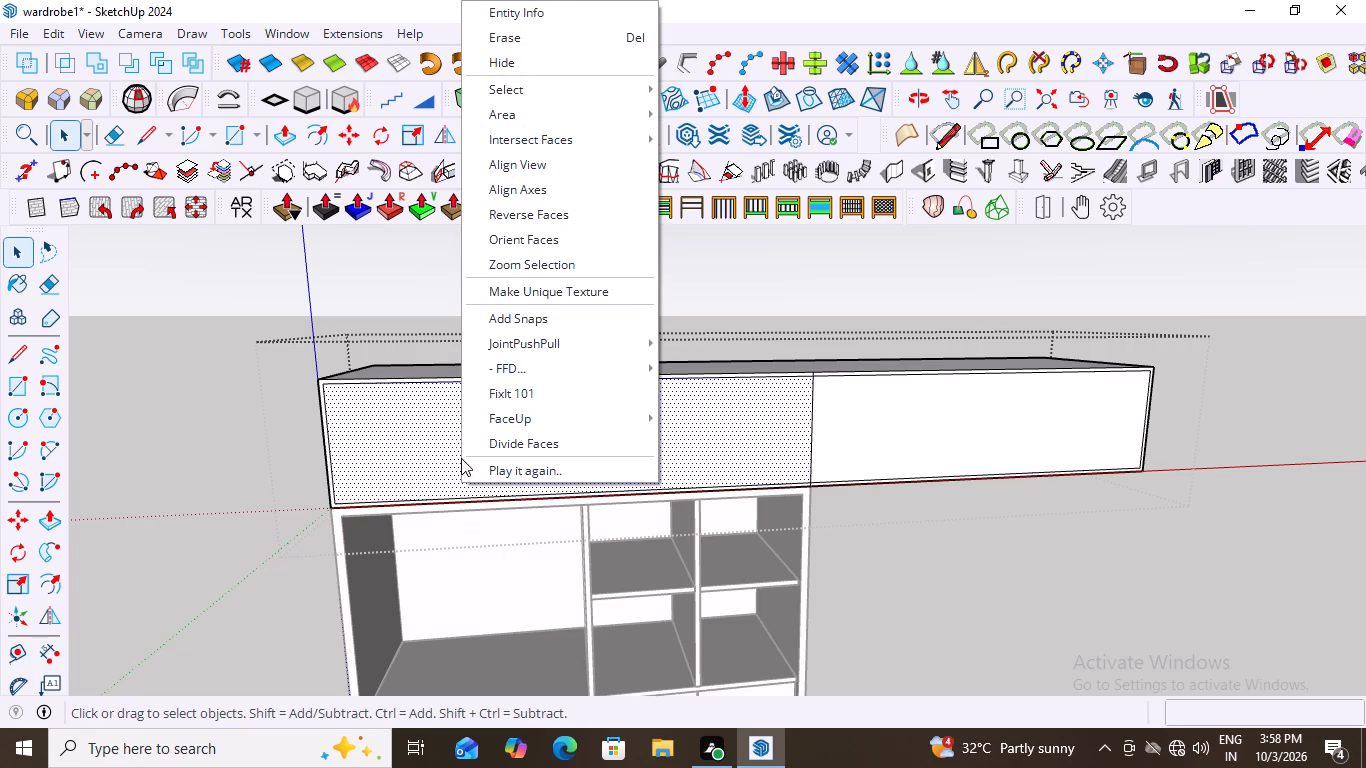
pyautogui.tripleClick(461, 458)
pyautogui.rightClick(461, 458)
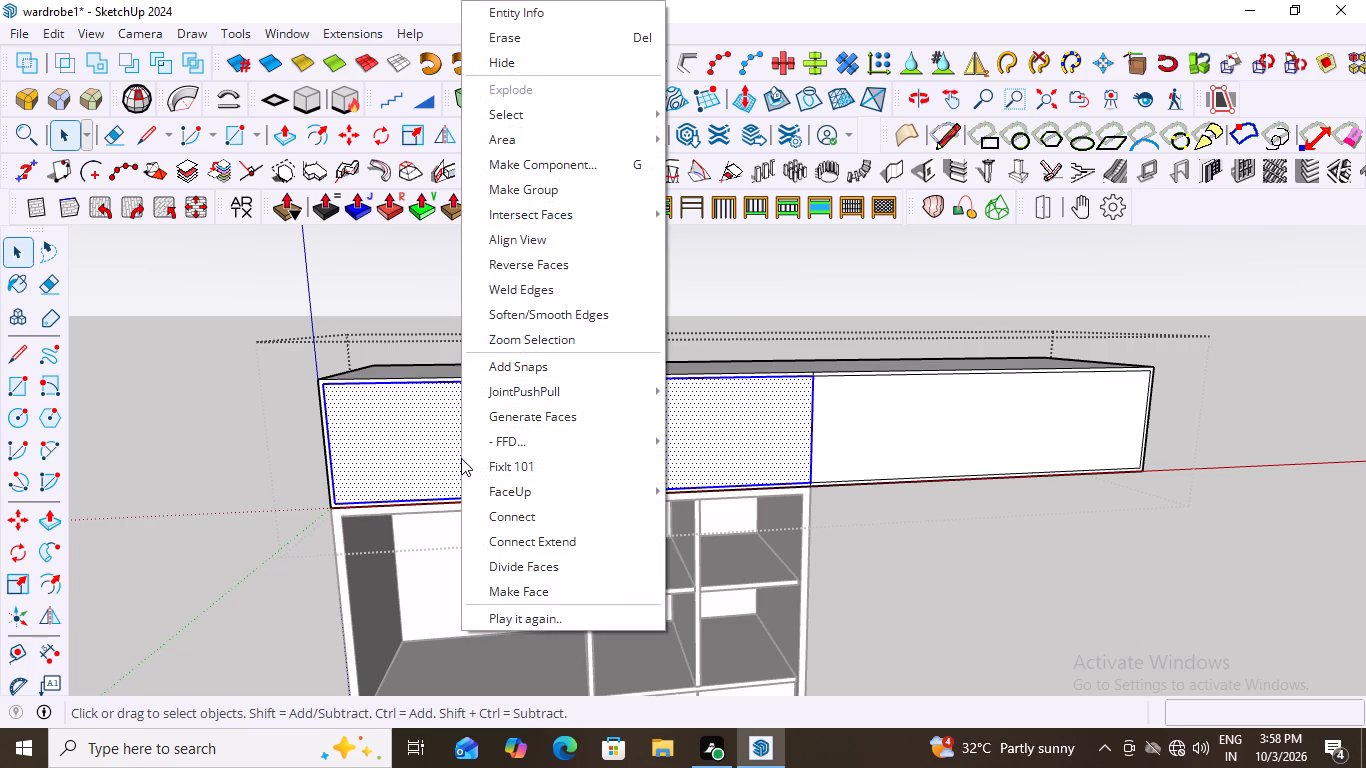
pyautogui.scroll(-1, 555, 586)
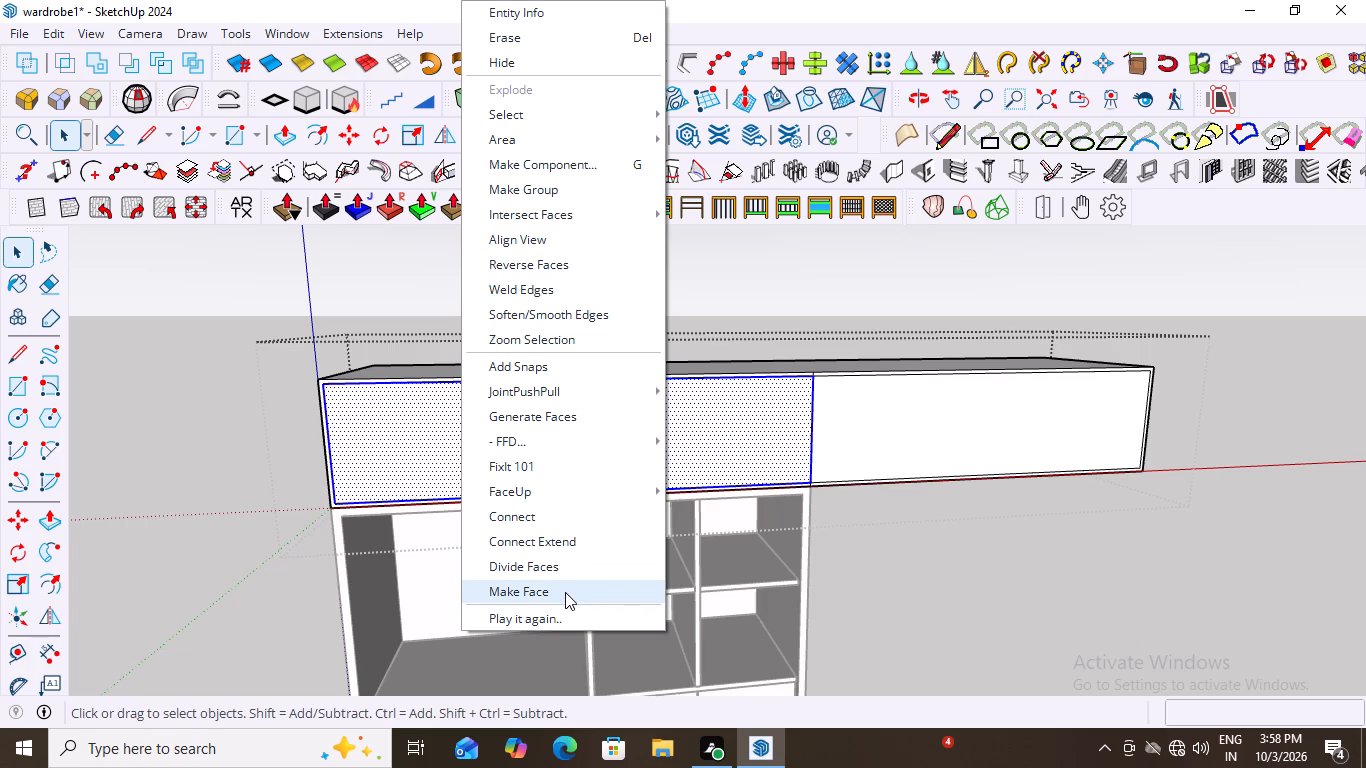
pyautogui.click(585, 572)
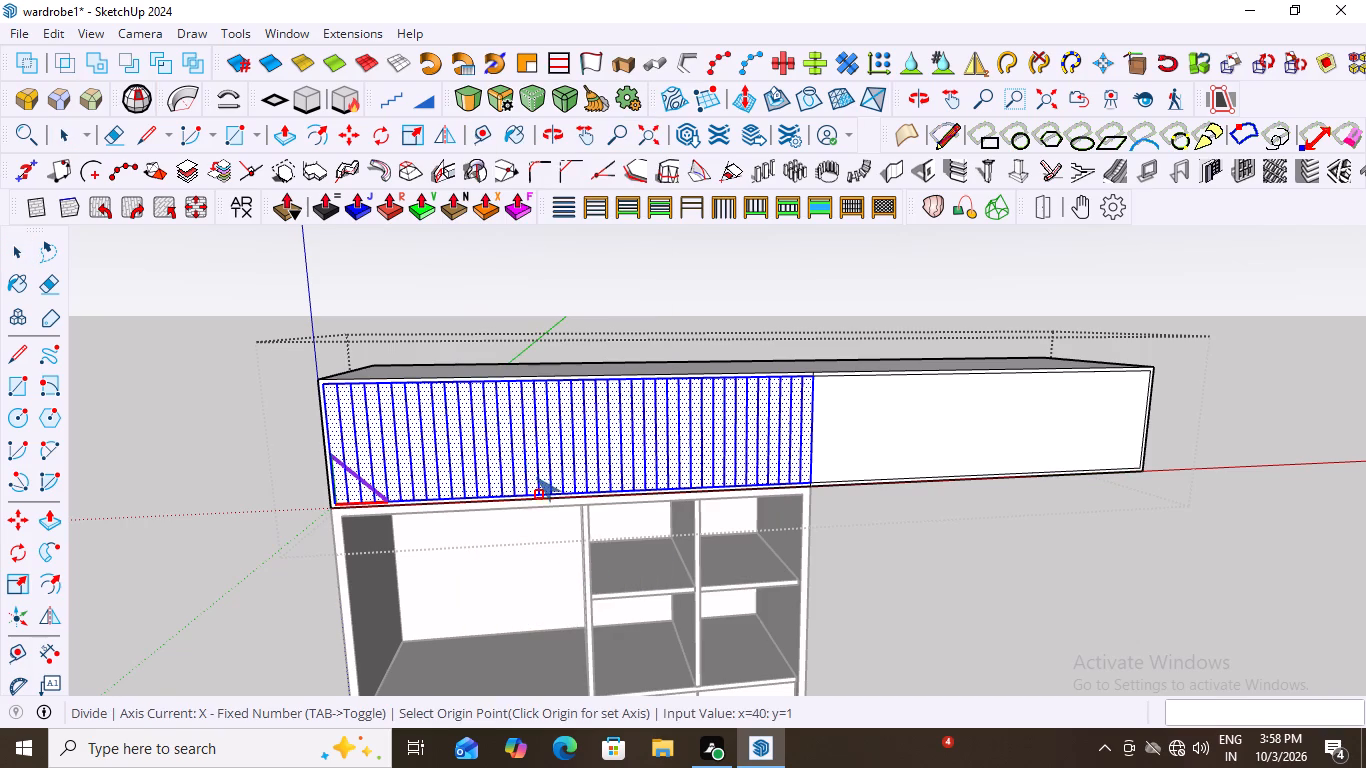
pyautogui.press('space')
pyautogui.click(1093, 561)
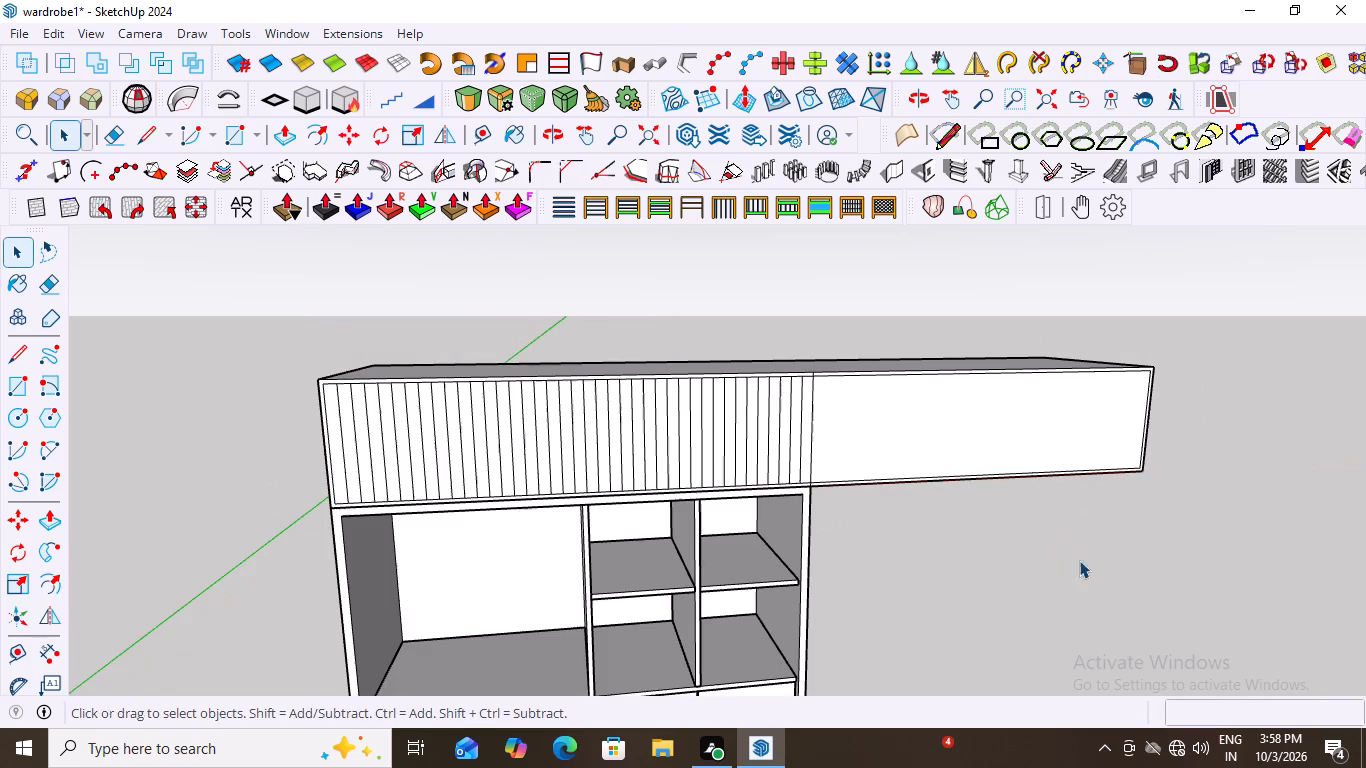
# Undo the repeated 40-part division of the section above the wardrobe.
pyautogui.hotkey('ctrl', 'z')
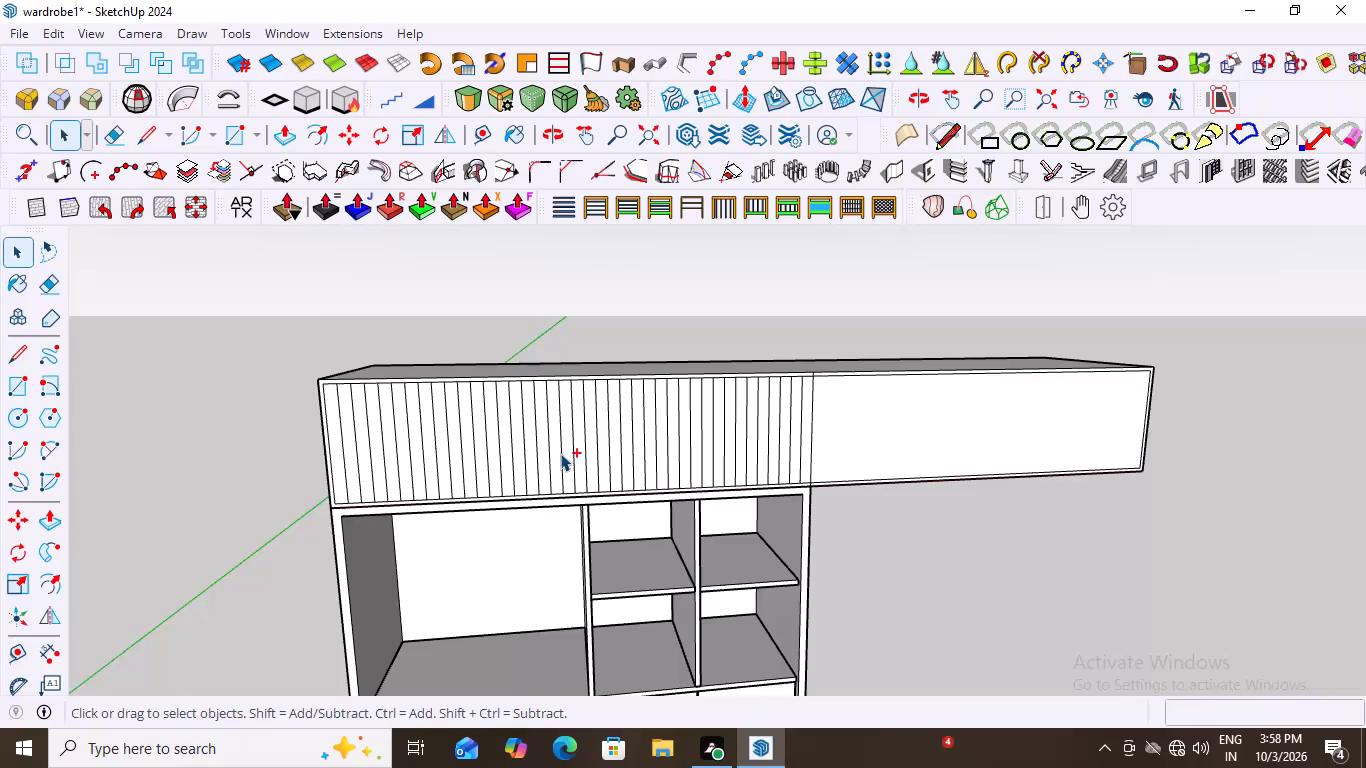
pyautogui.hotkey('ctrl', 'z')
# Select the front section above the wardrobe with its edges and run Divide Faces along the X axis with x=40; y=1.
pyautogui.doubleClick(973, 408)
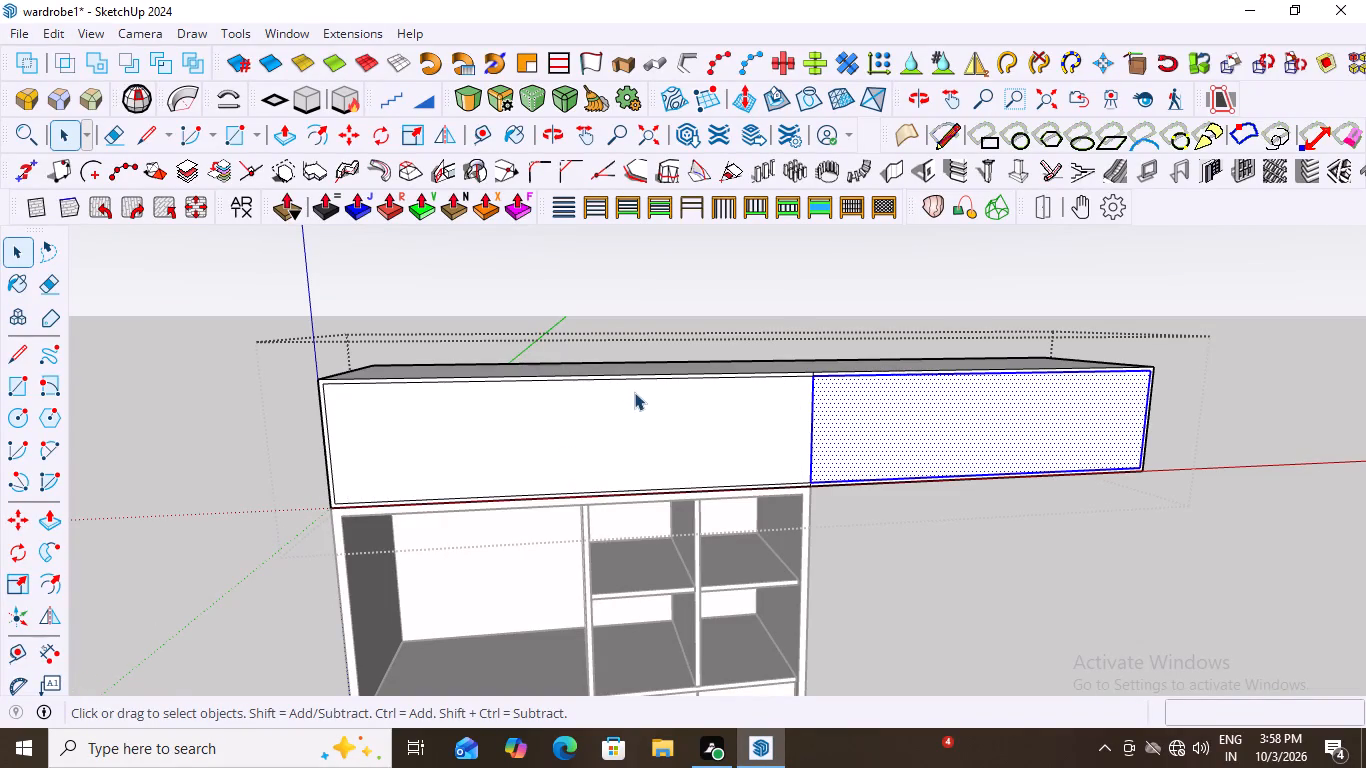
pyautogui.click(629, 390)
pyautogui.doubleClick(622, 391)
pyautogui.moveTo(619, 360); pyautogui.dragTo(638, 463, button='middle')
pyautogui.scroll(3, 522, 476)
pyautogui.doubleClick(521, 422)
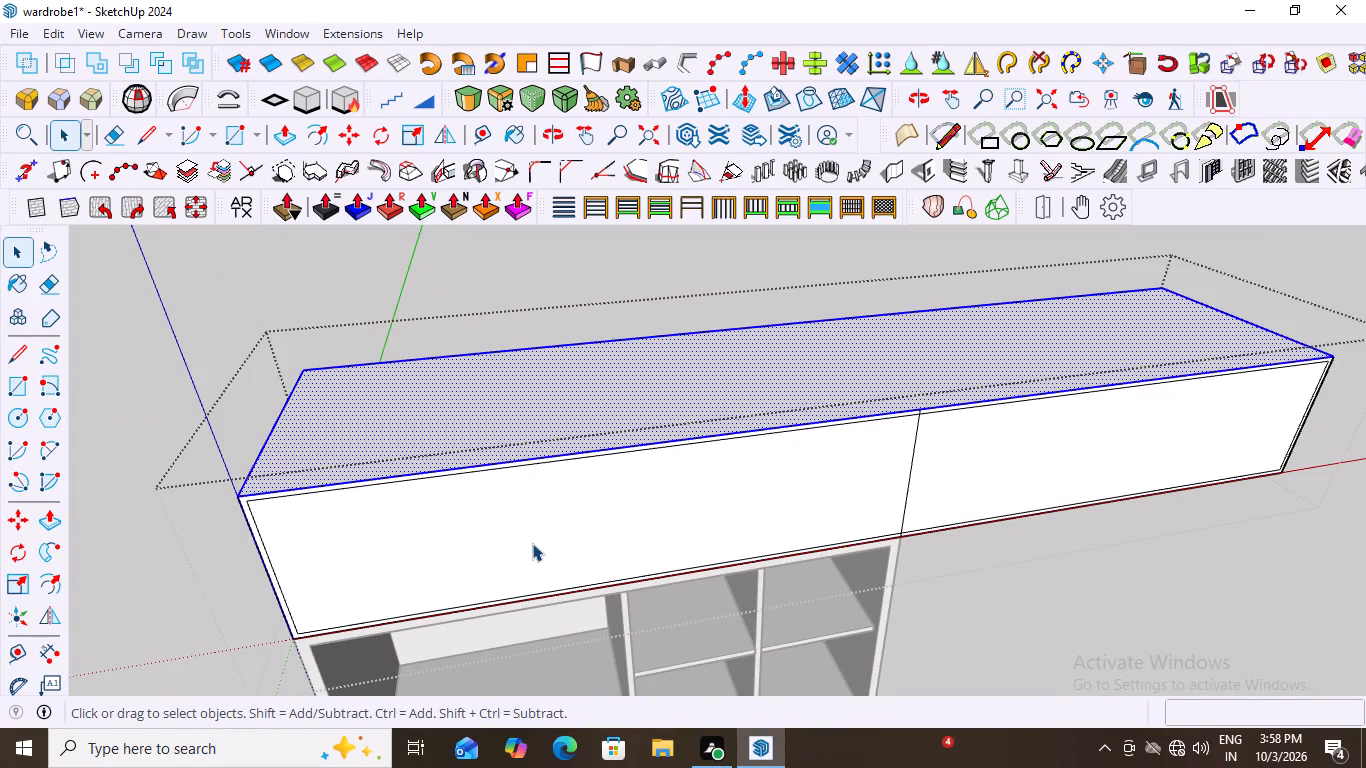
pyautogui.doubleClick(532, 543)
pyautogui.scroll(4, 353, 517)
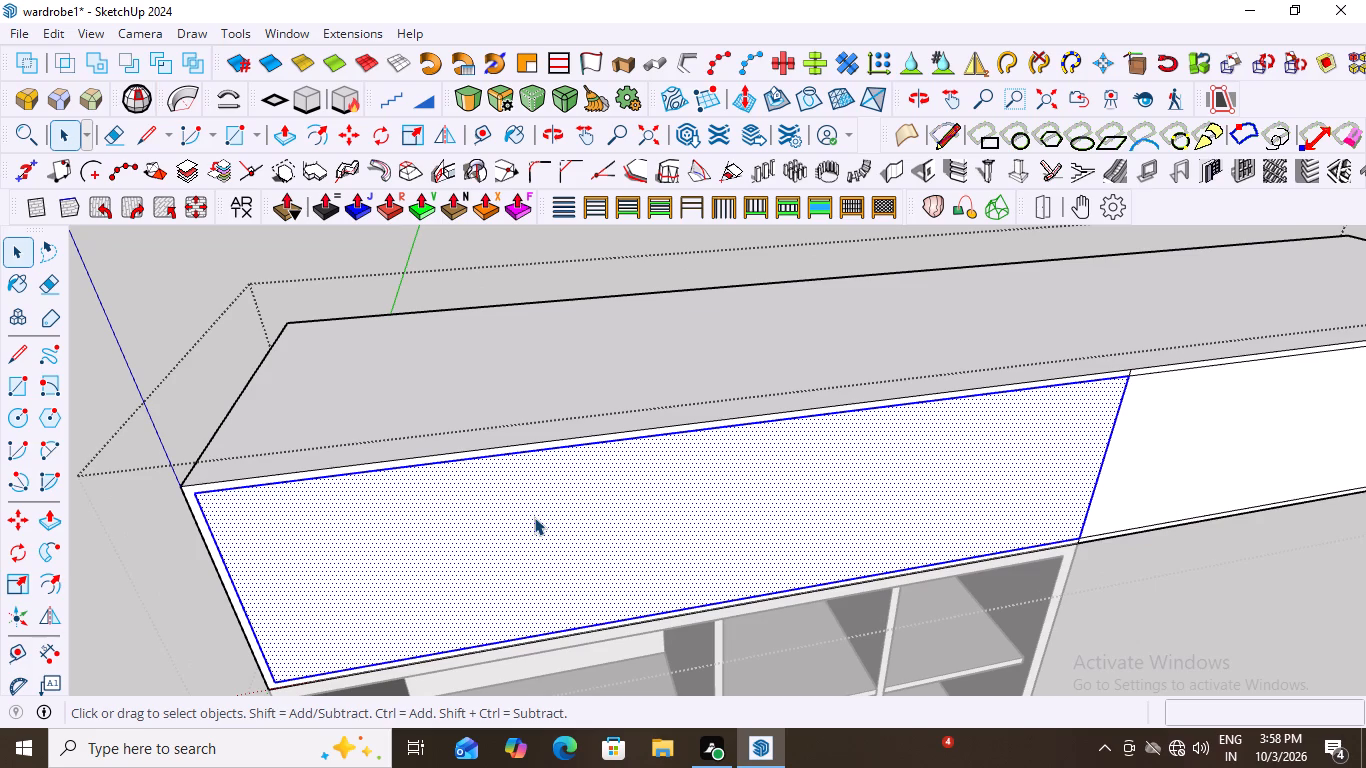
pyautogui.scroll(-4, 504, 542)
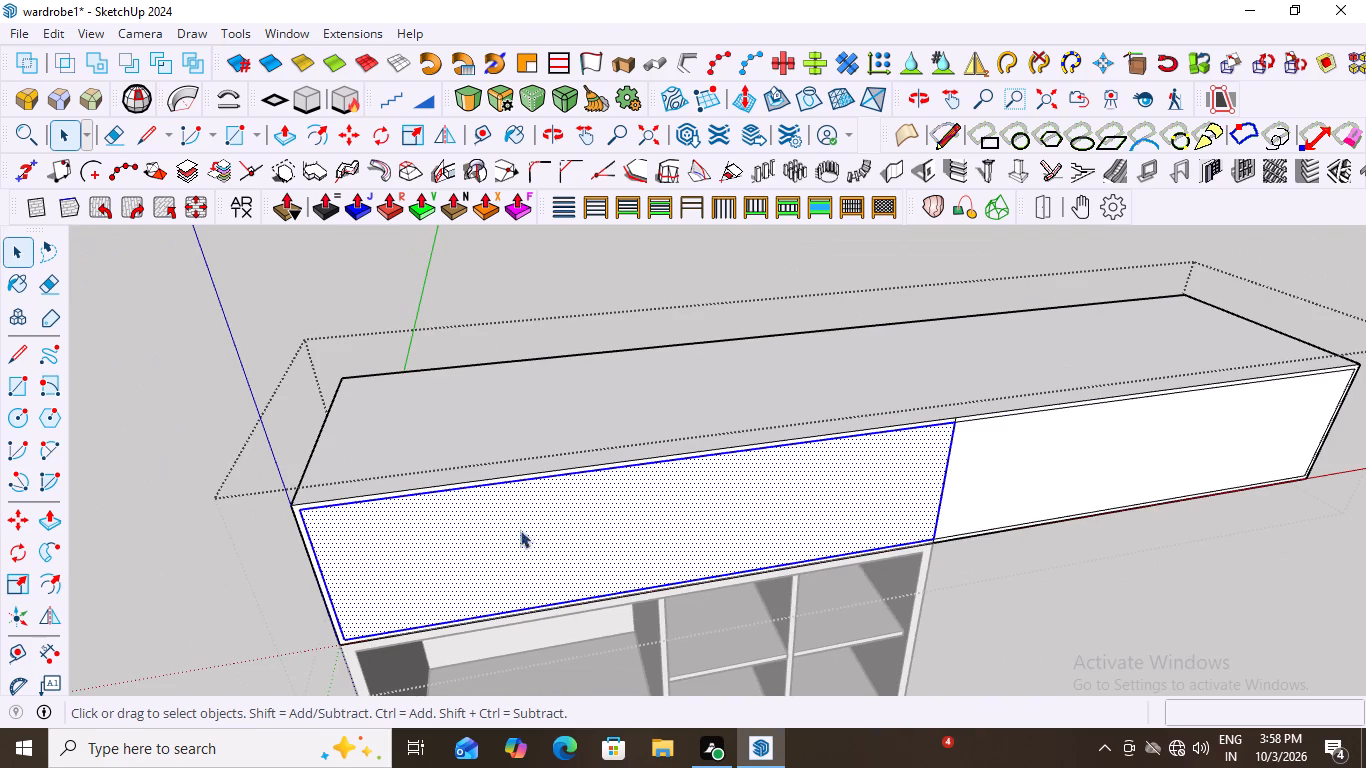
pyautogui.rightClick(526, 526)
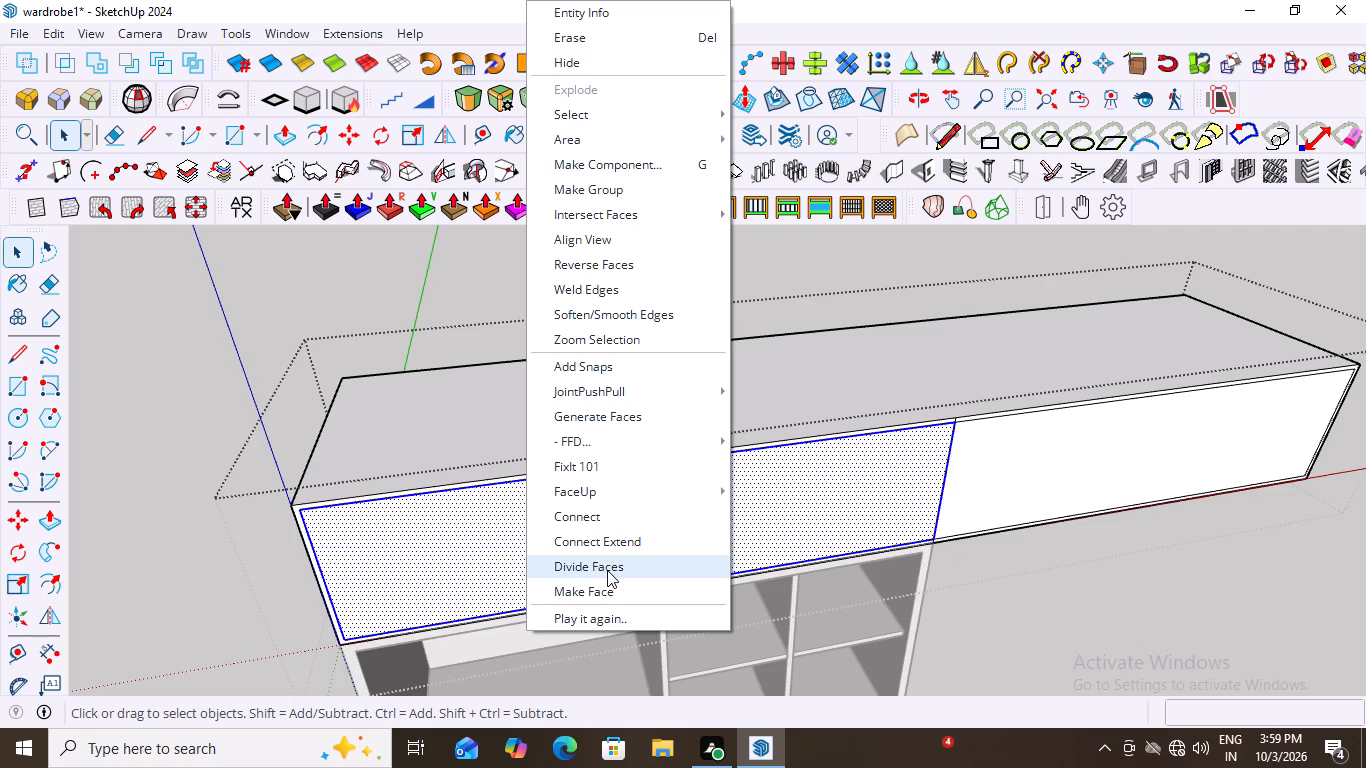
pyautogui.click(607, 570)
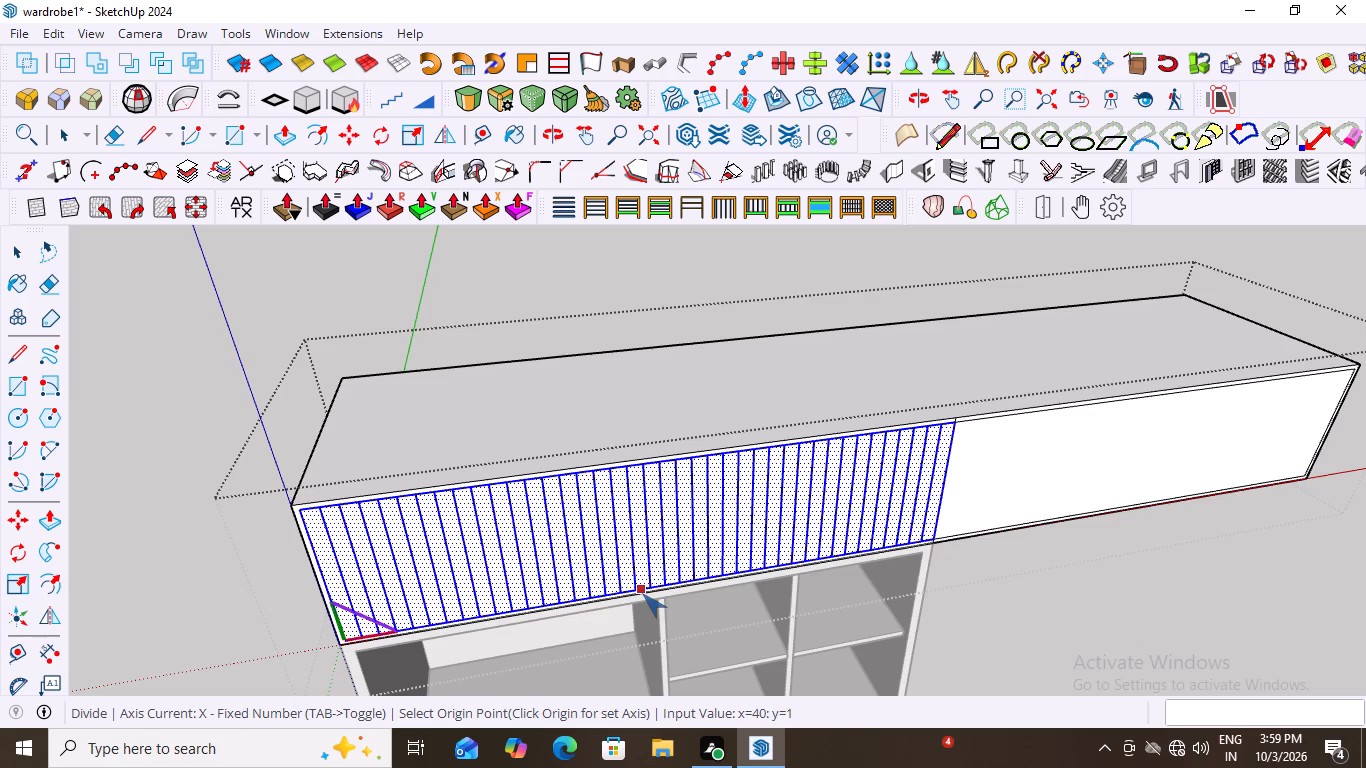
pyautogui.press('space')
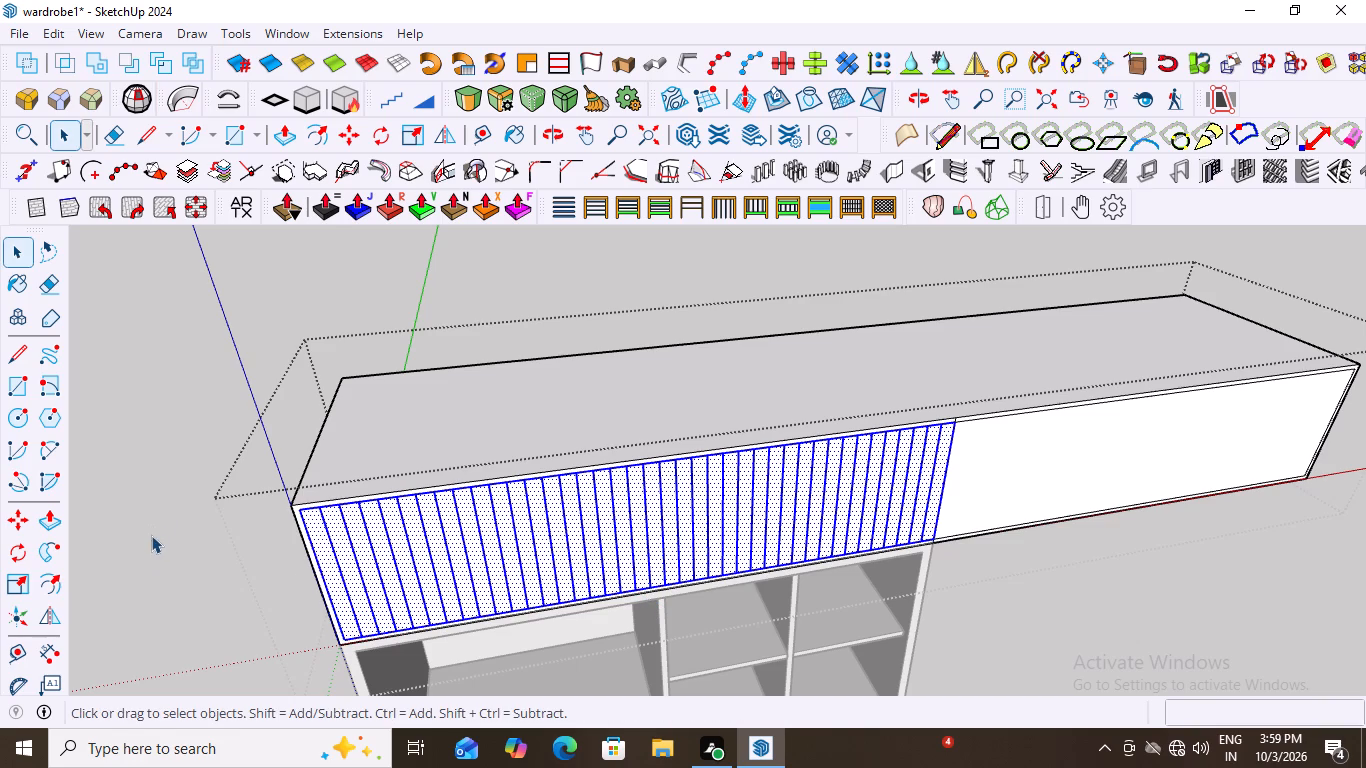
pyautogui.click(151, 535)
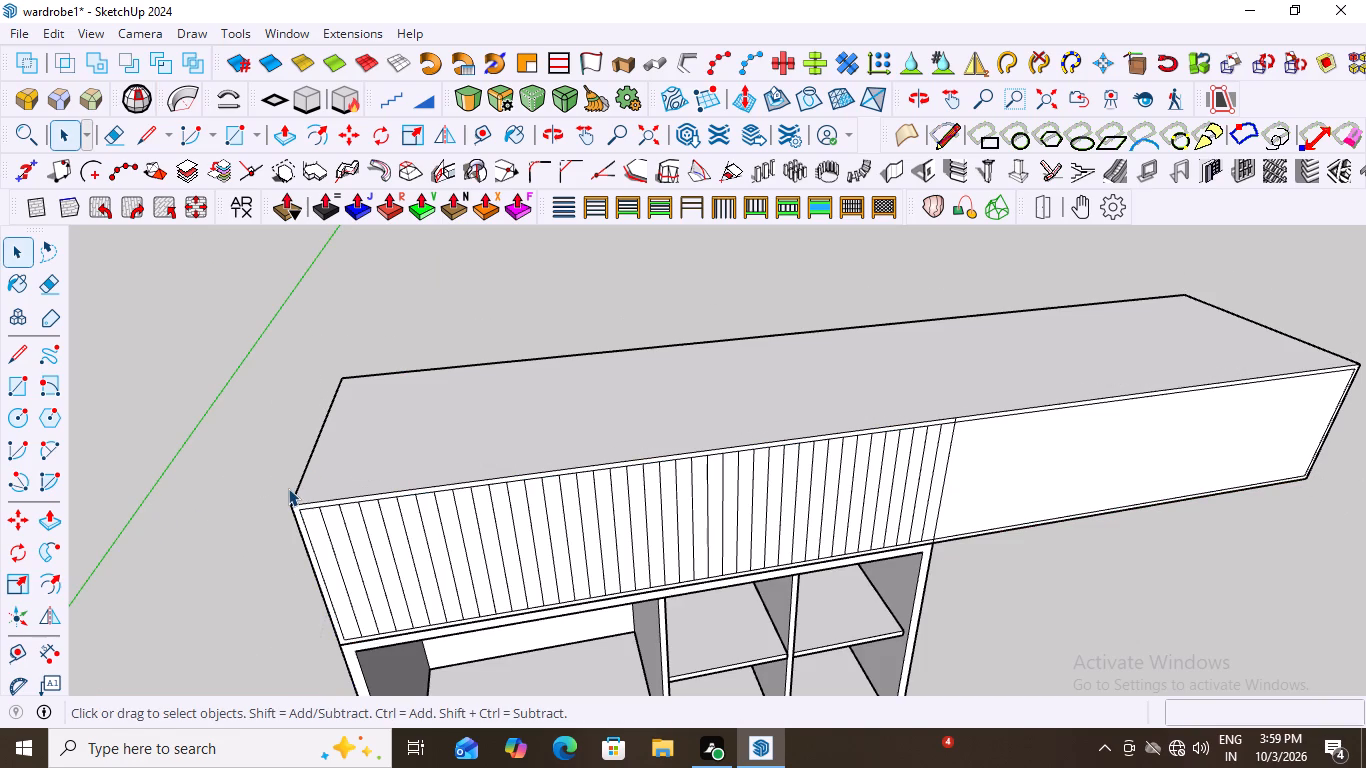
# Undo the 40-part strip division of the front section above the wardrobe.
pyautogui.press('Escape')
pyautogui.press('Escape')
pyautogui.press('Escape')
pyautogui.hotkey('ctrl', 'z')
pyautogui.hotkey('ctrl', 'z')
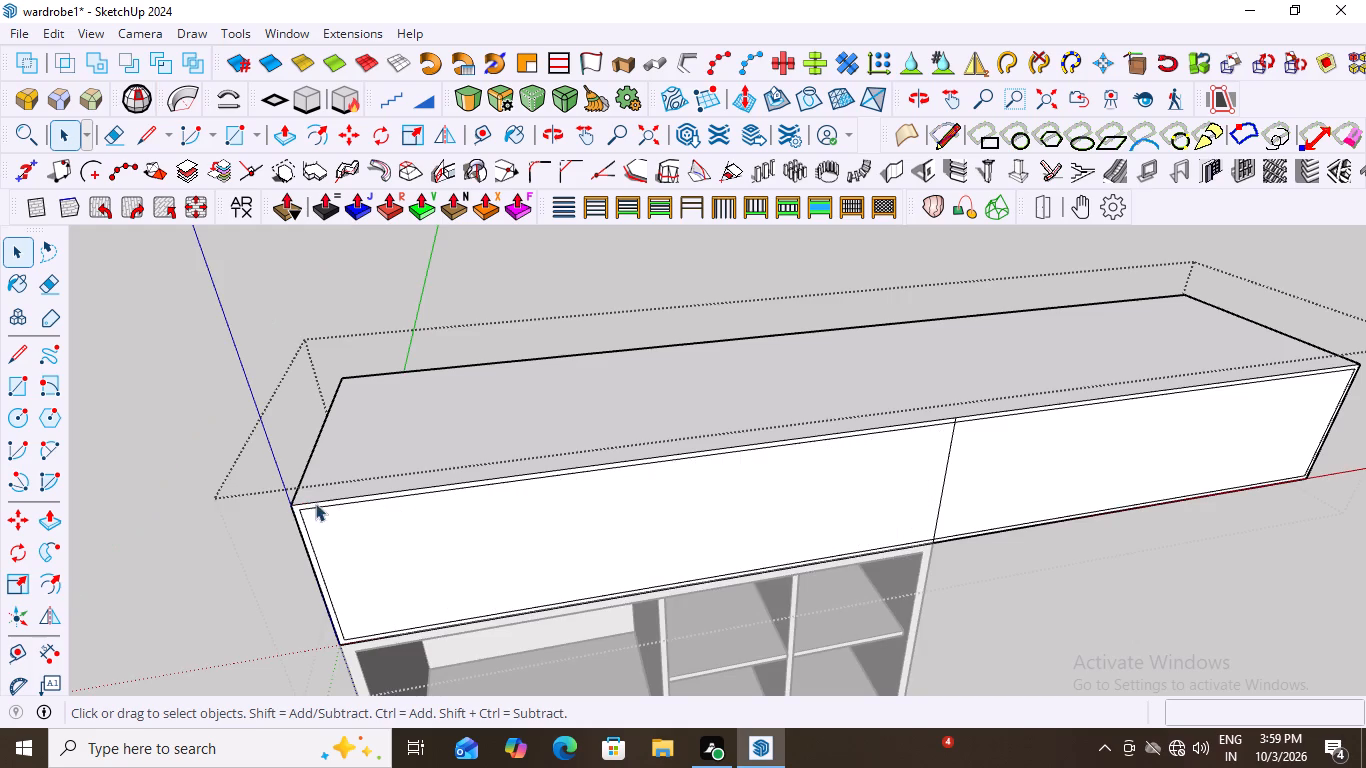
# Divide the upper inner edge of the front section above the wardrobe into 5 equal segments.
pyautogui.scroll(9, 296, 498)
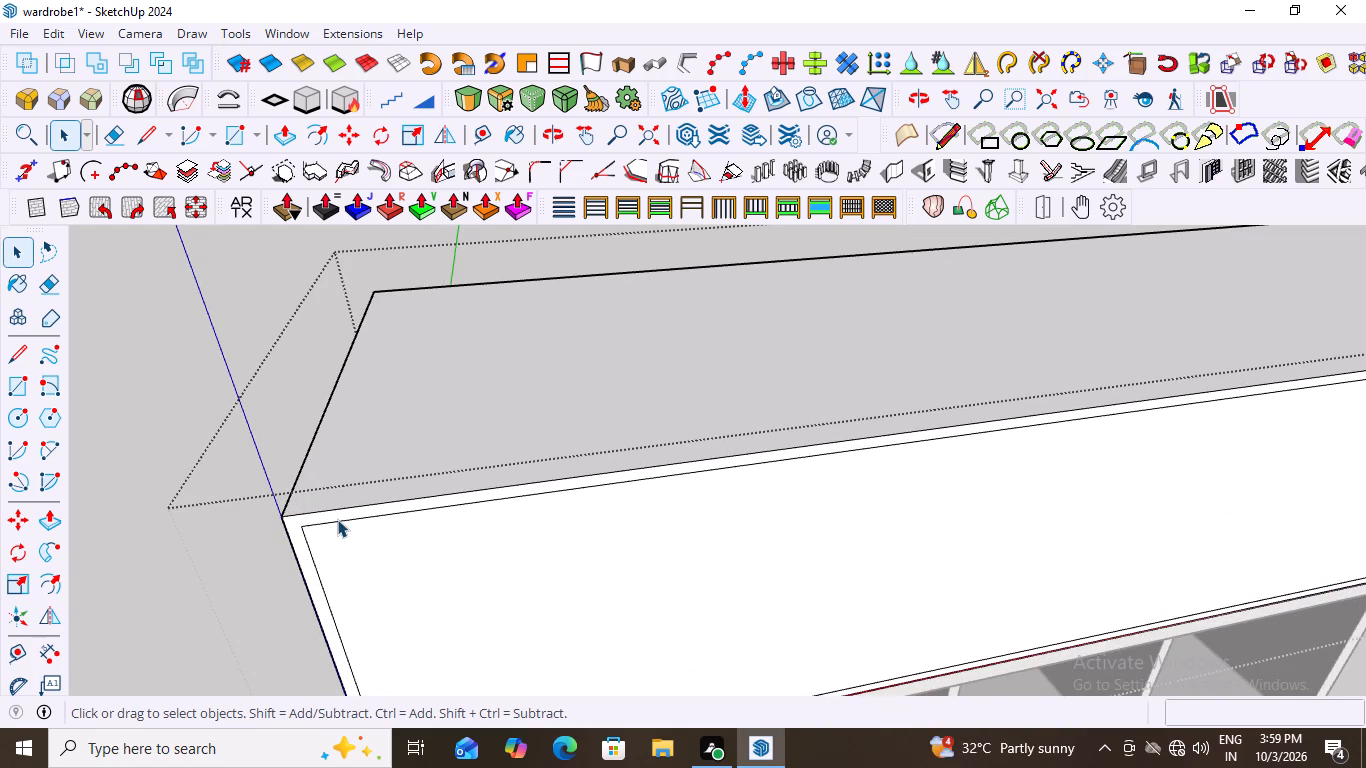
pyautogui.click(337, 519)
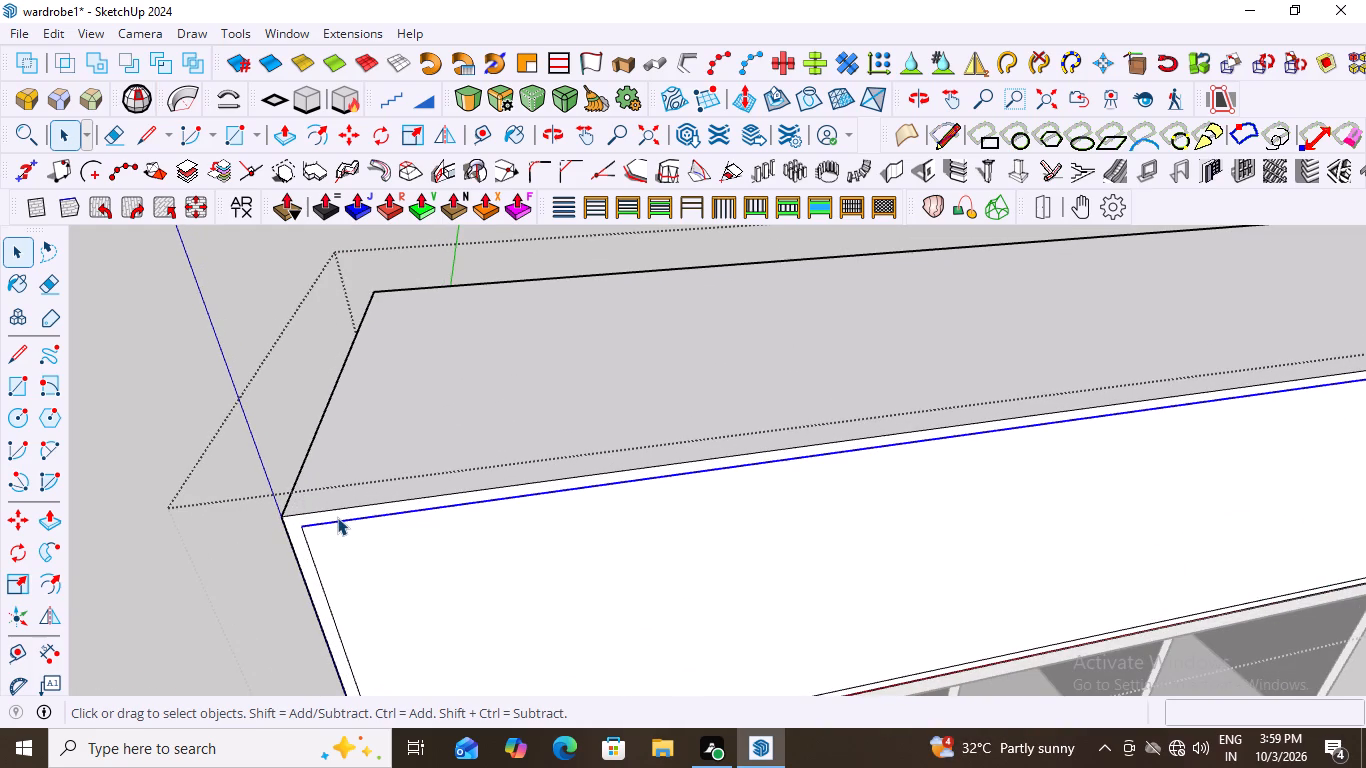
pyautogui.rightClick(337, 517)
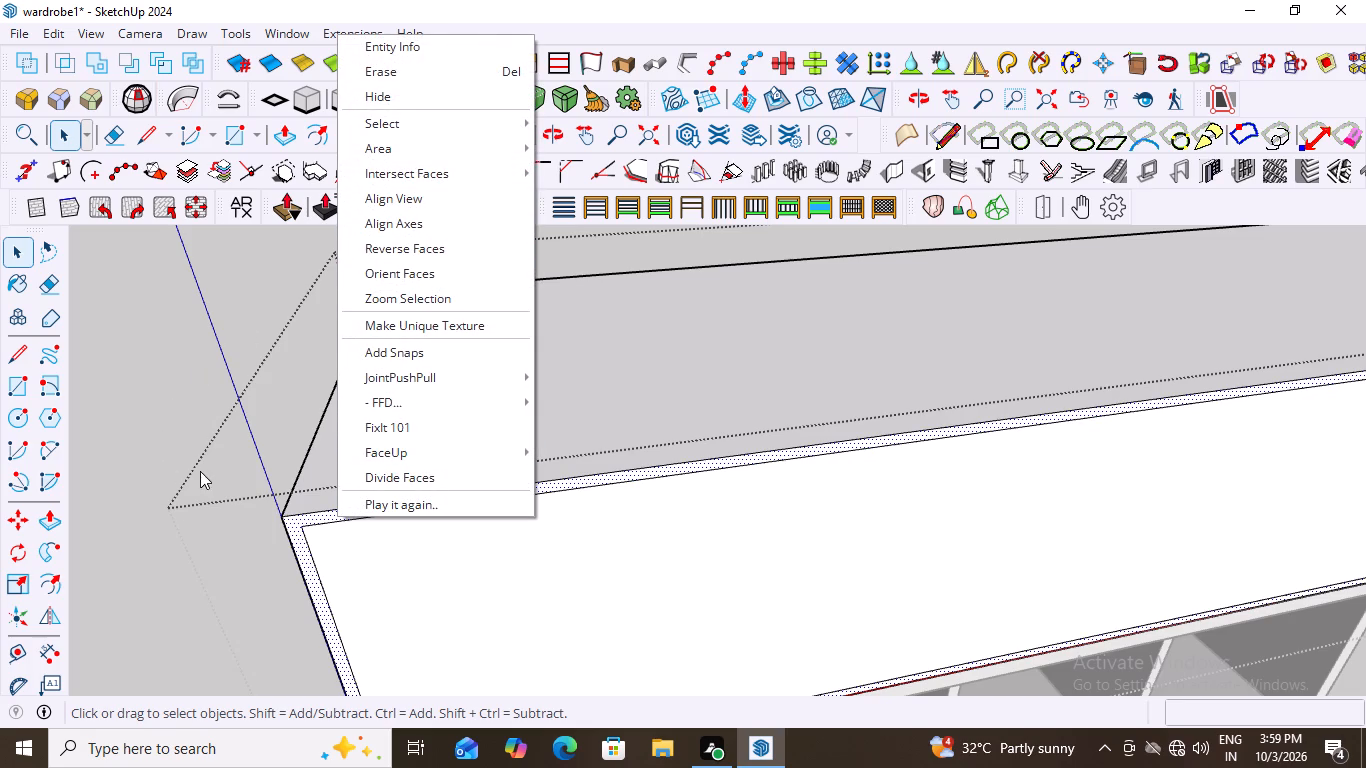
pyautogui.click(233, 545)
pyautogui.click(359, 518)
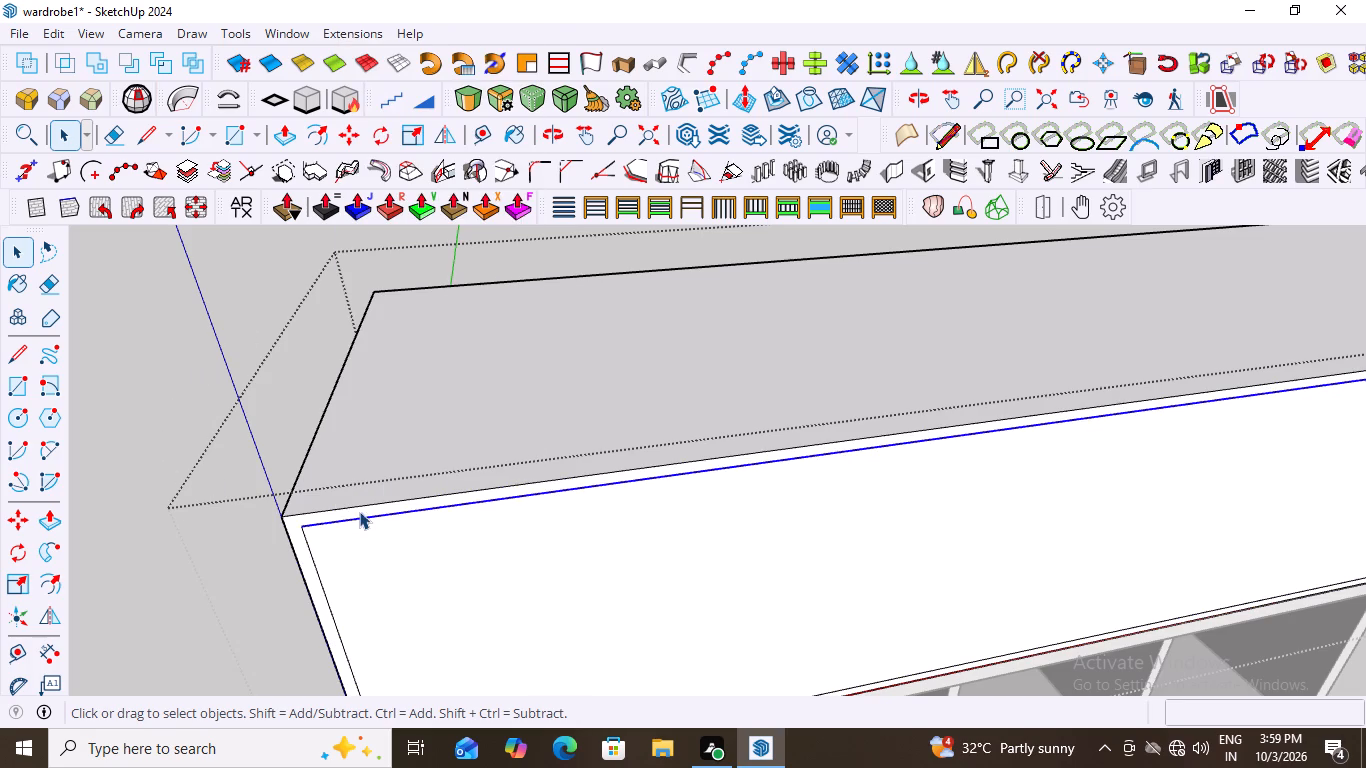
pyautogui.rightClick(359, 510)
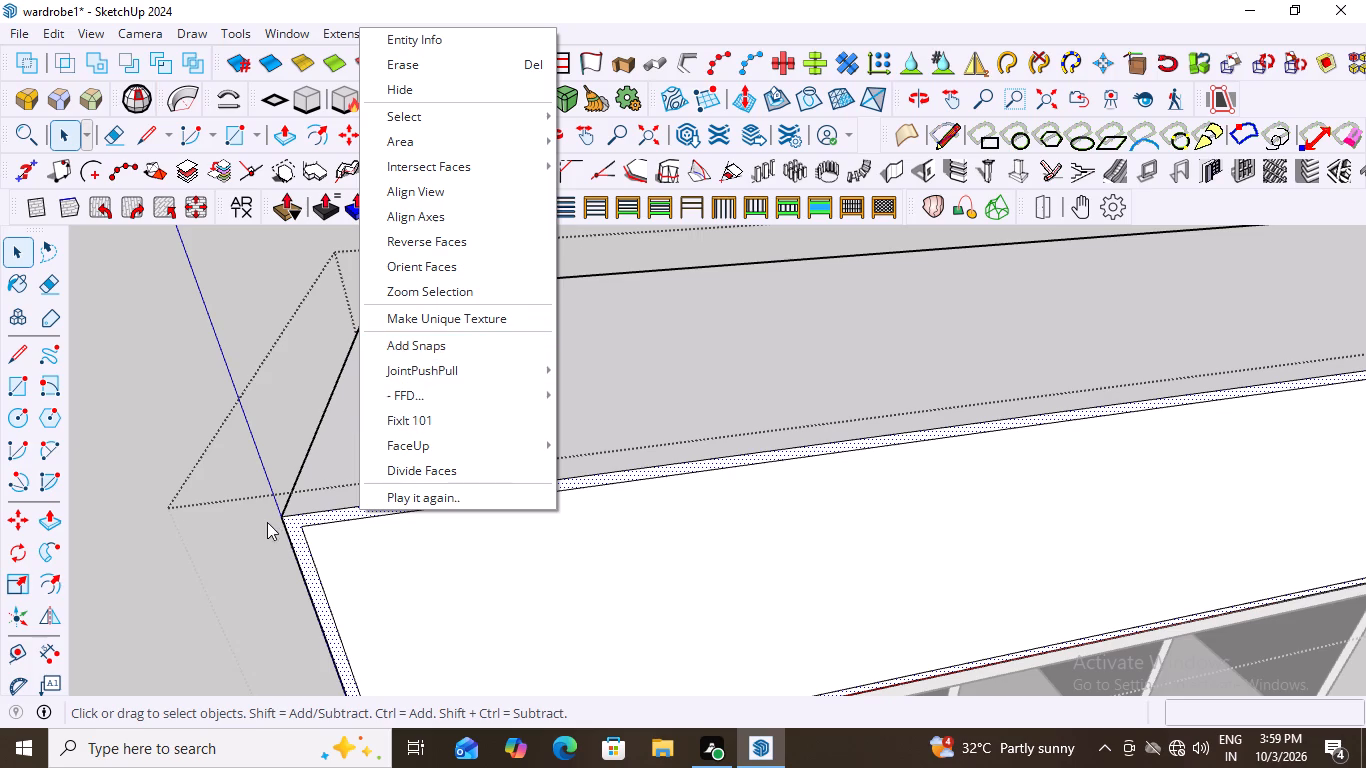
pyautogui.click(266, 522)
pyautogui.click(310, 519)
pyautogui.click(317, 523)
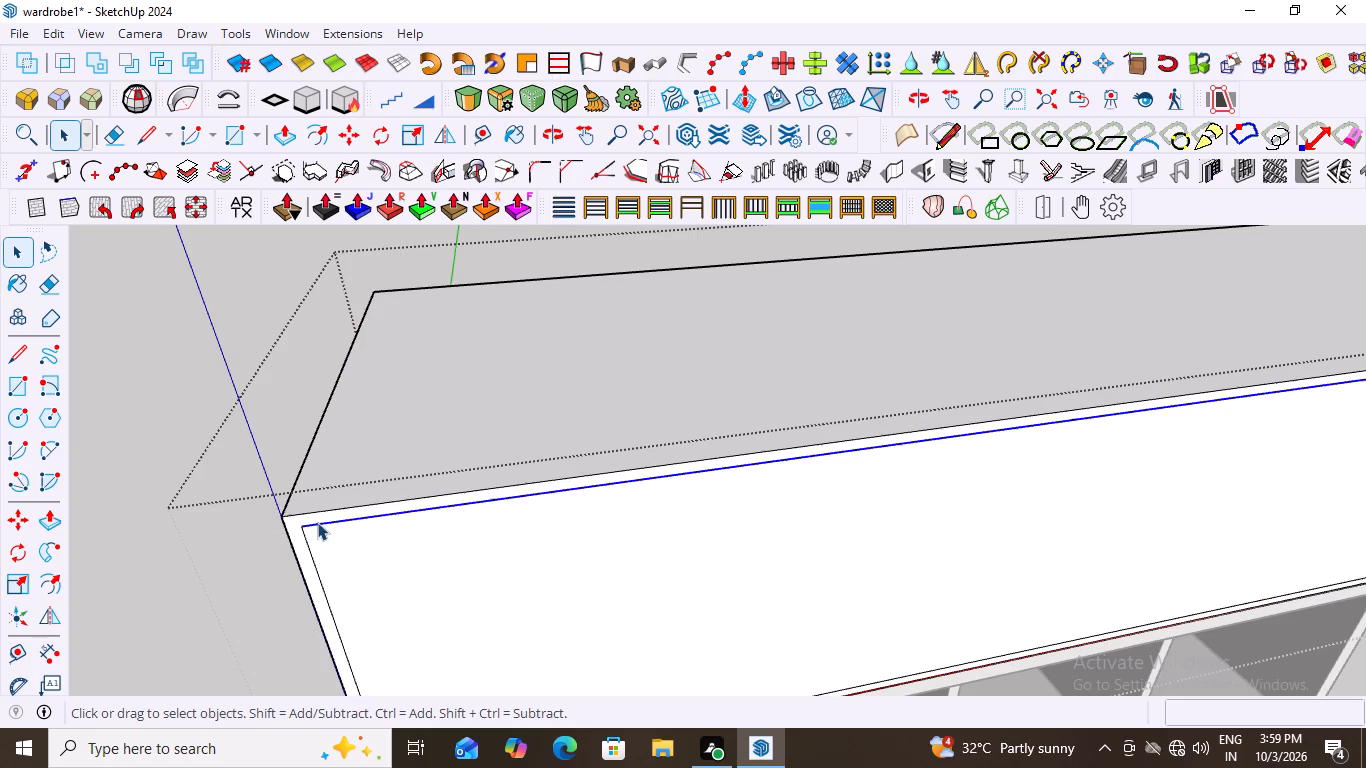
pyautogui.rightClick(318, 521)
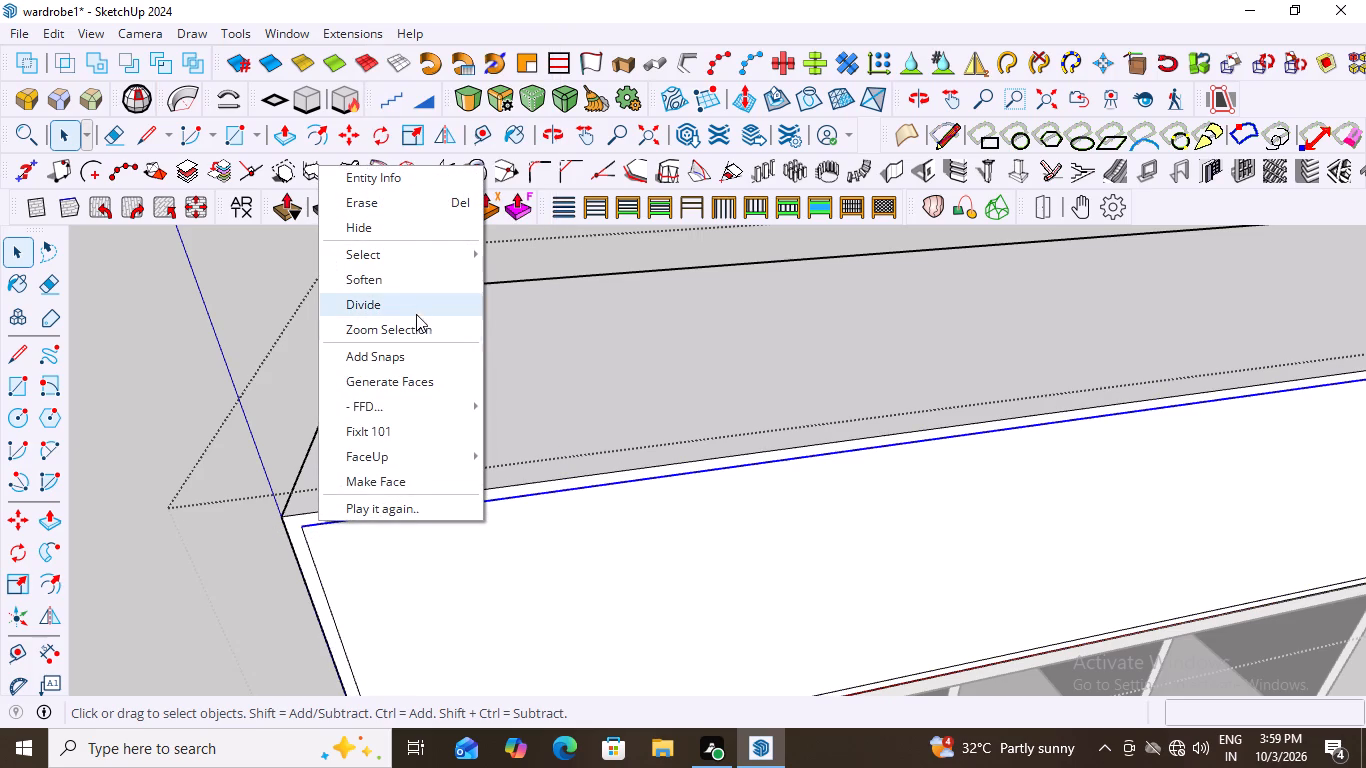
pyautogui.click(415, 306)
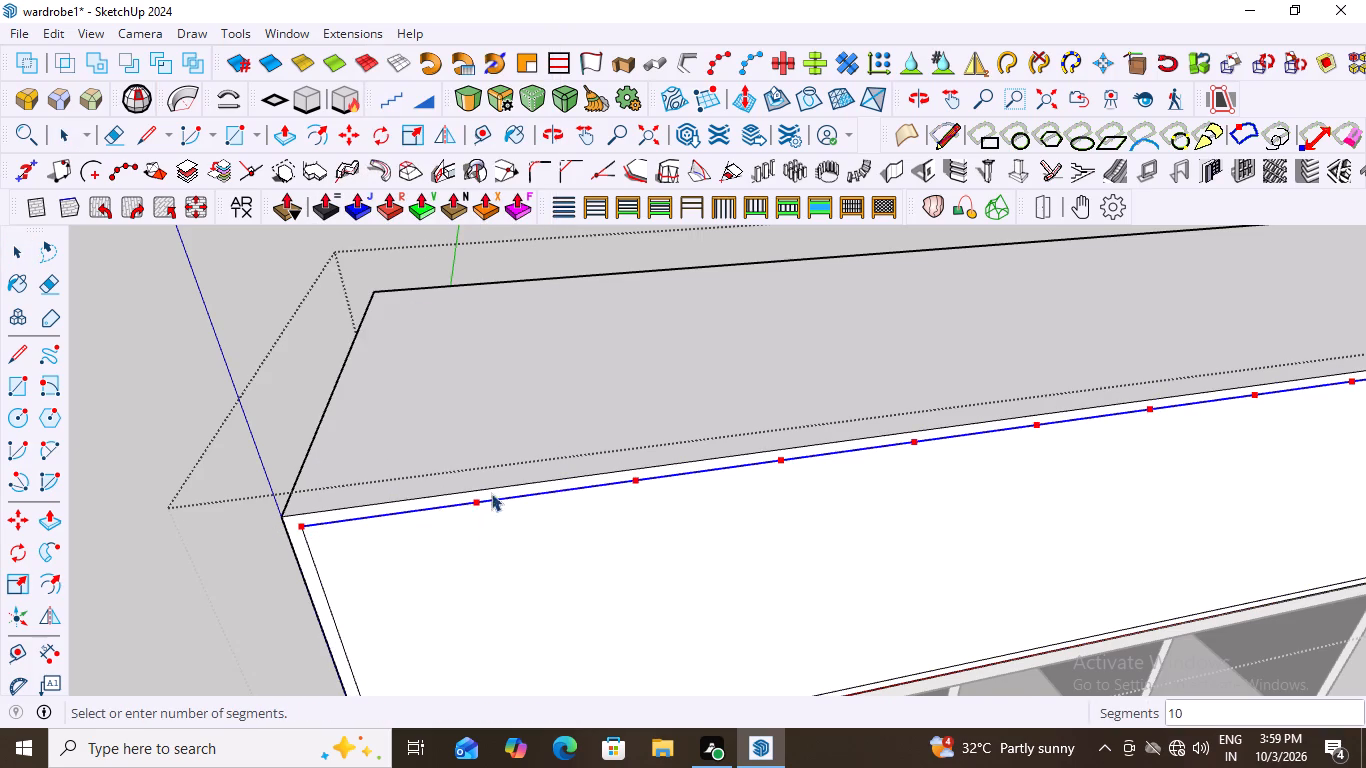
pyautogui.scroll(-5, 493, 487)
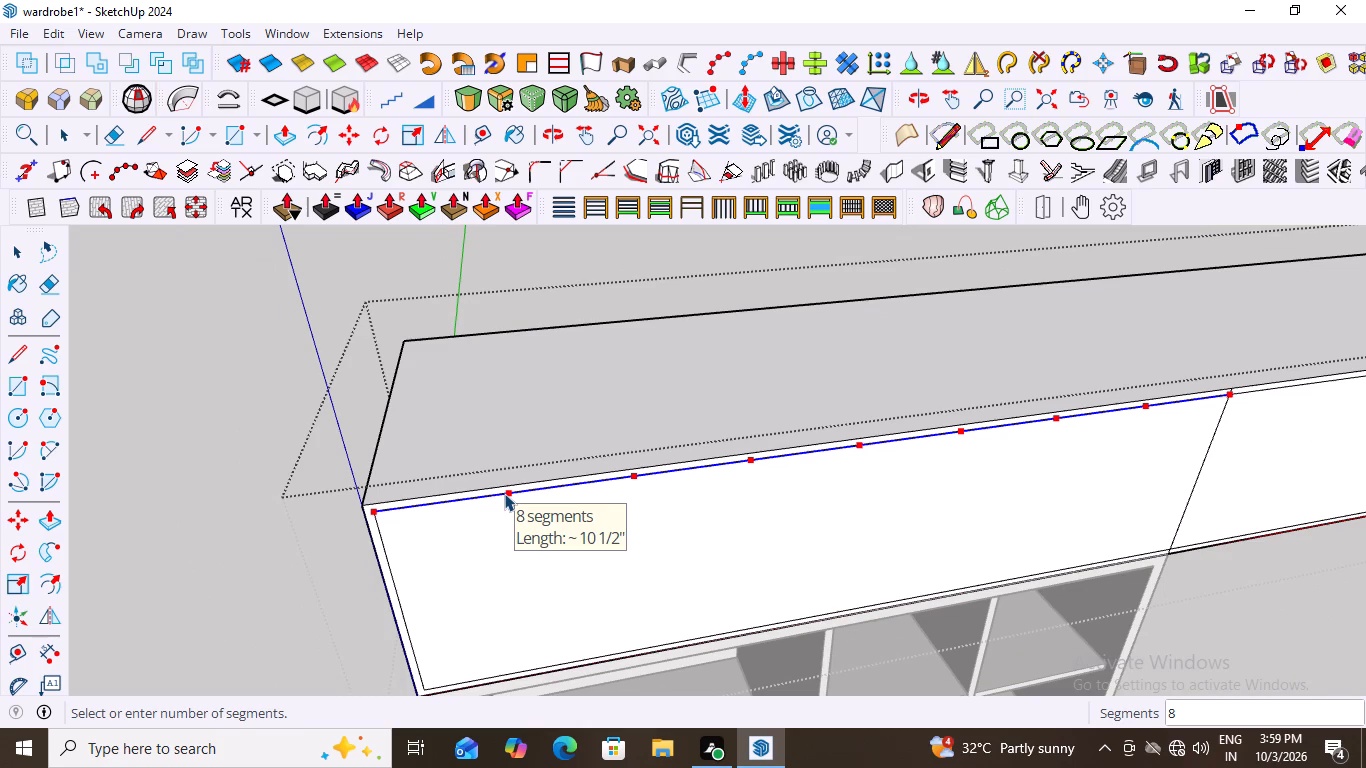
pyautogui.scroll(-1, 504, 497)
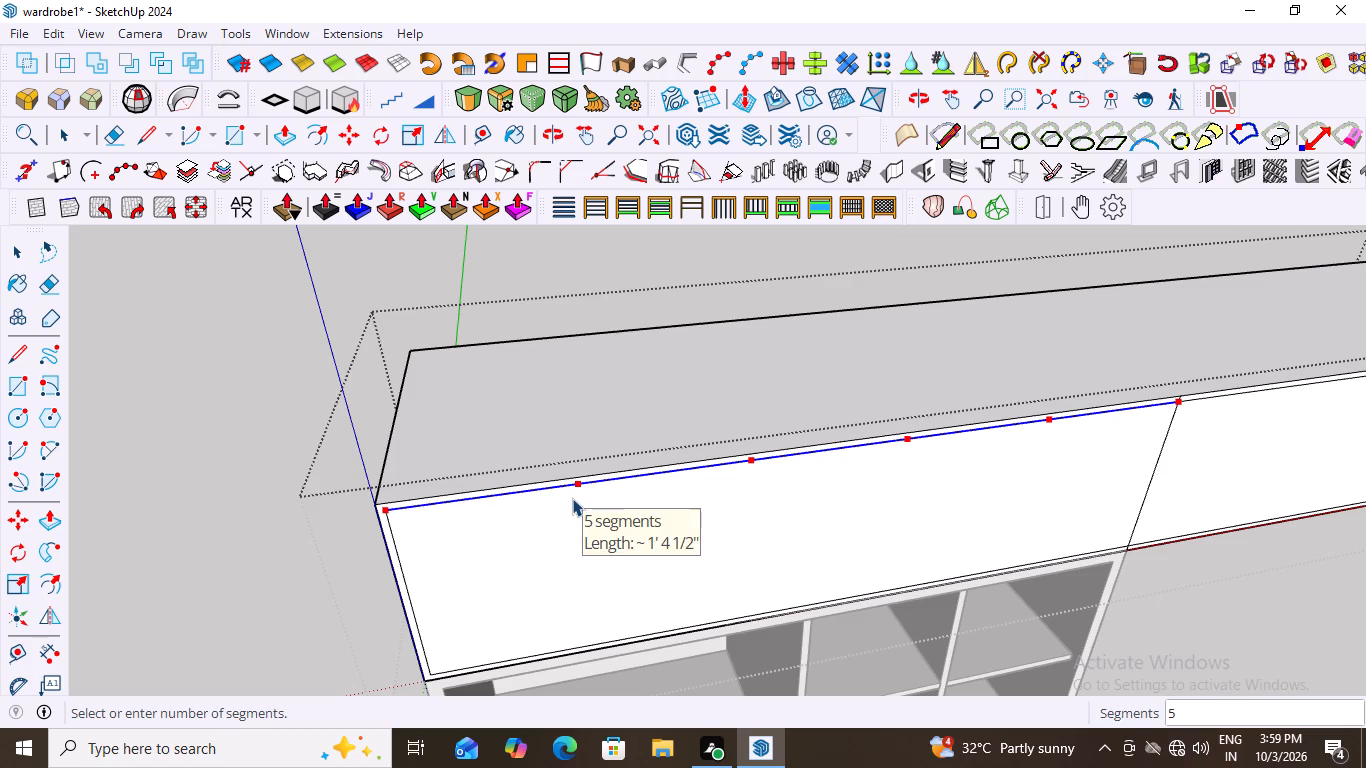
pyautogui.press('Return')
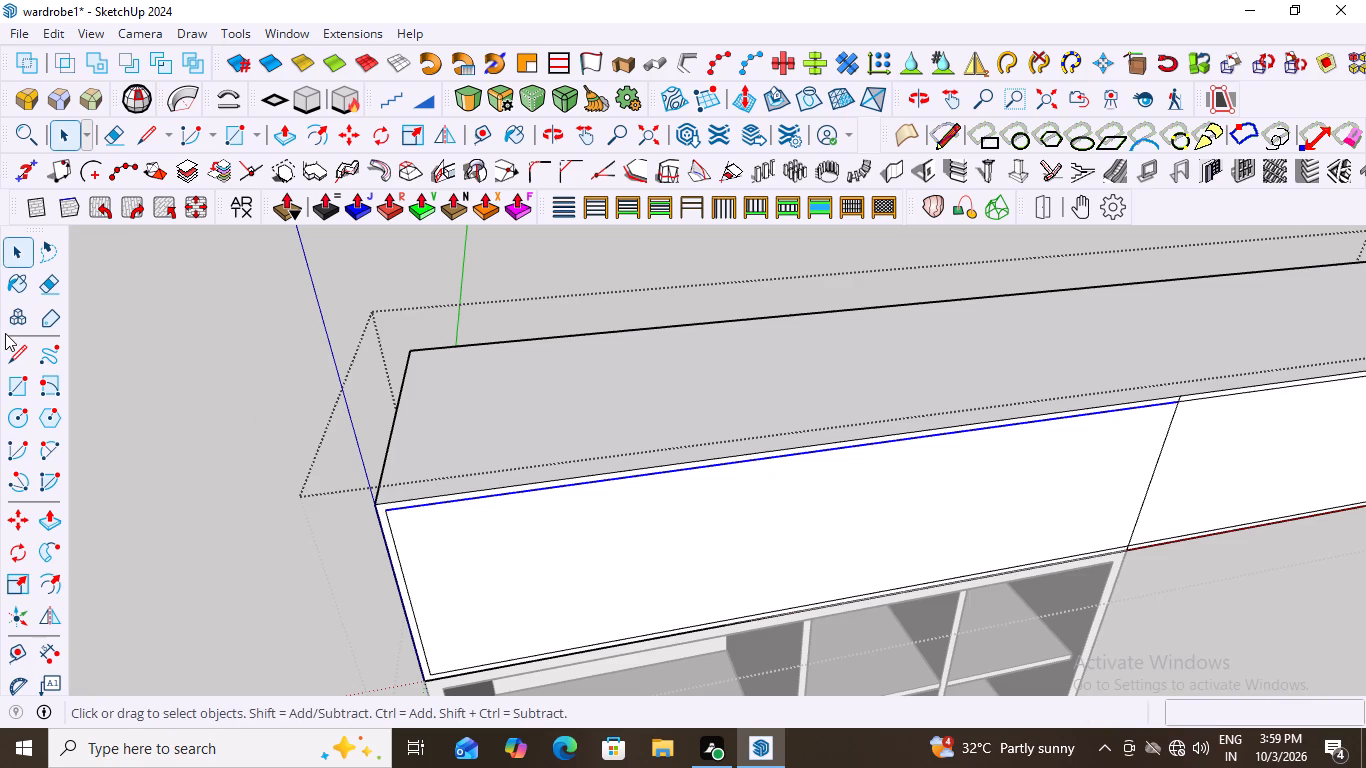
# Draw two vertical lines about 1' 8" long from the first two division points down to the front section's lower inner edge.
pyautogui.click(15, 357)
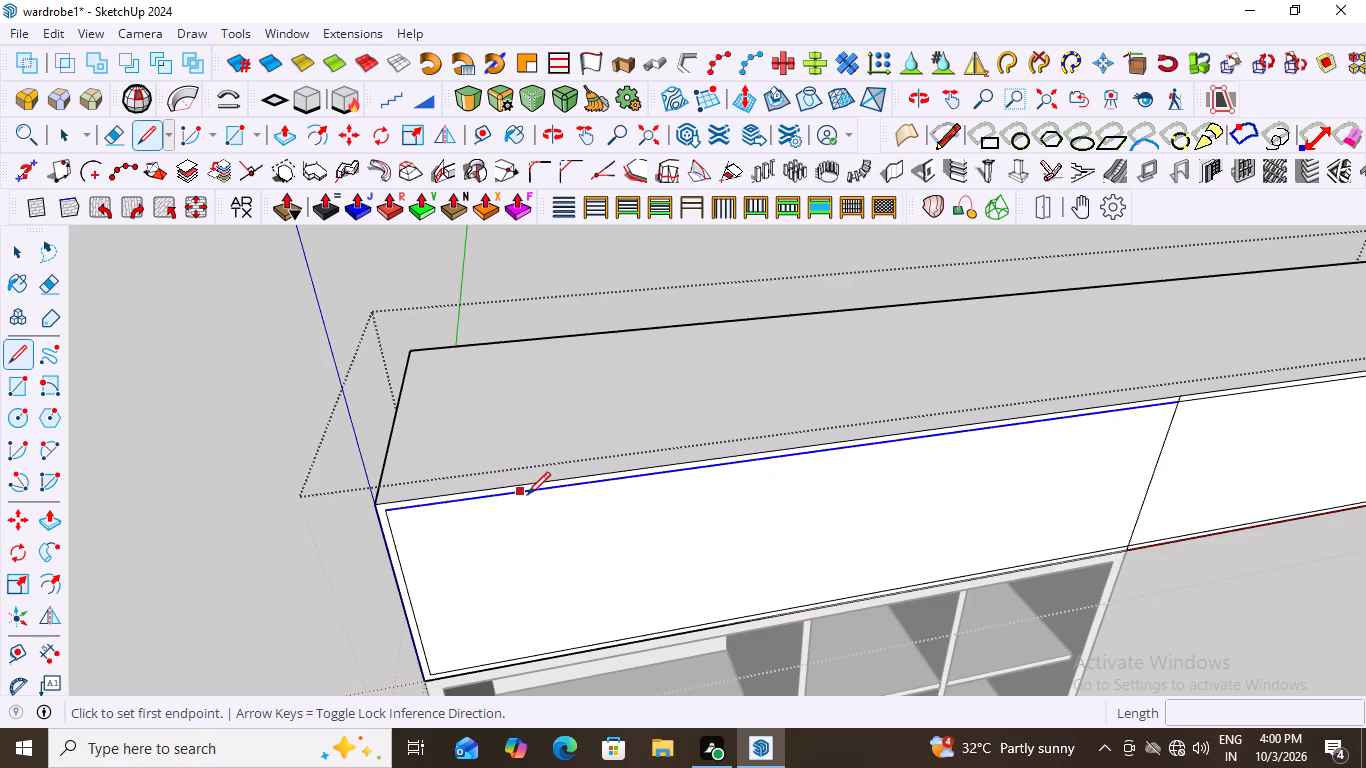
pyautogui.click(578, 486)
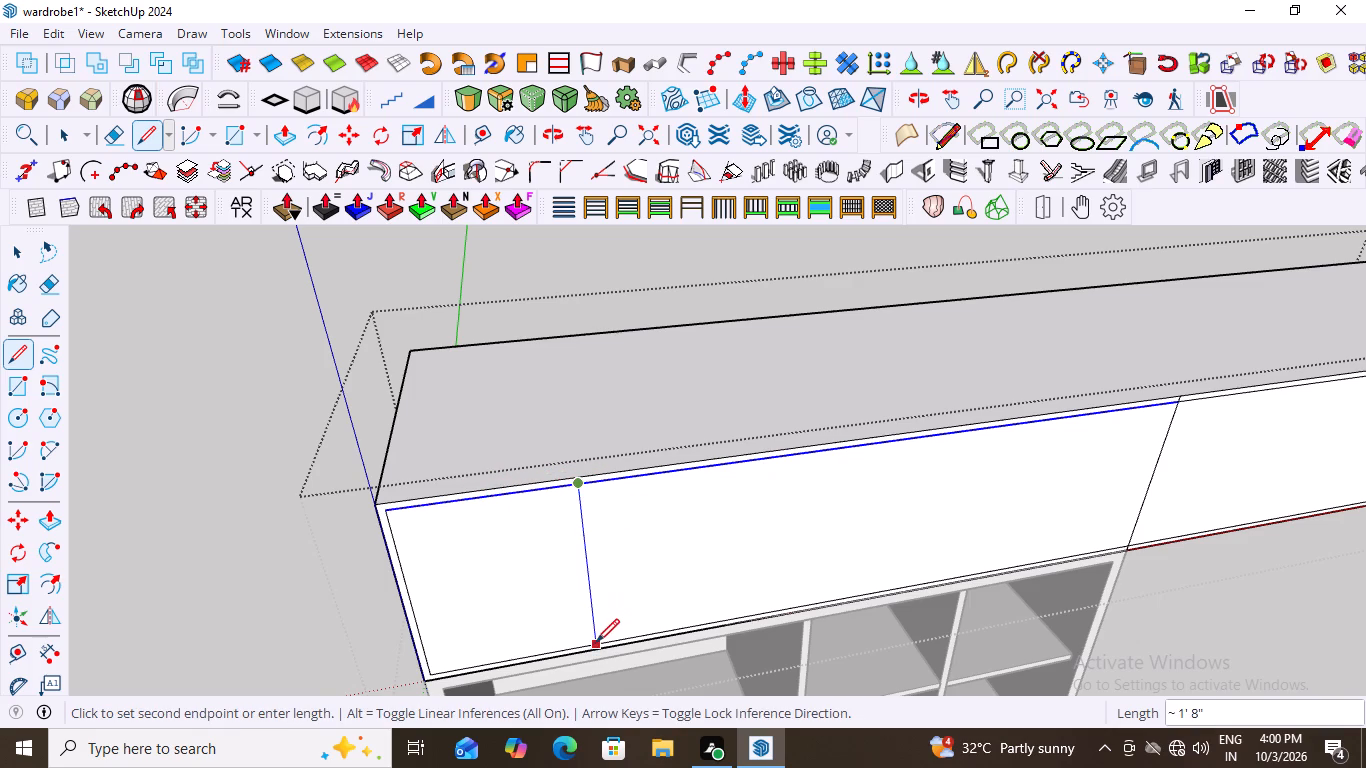
pyautogui.click(597, 641)
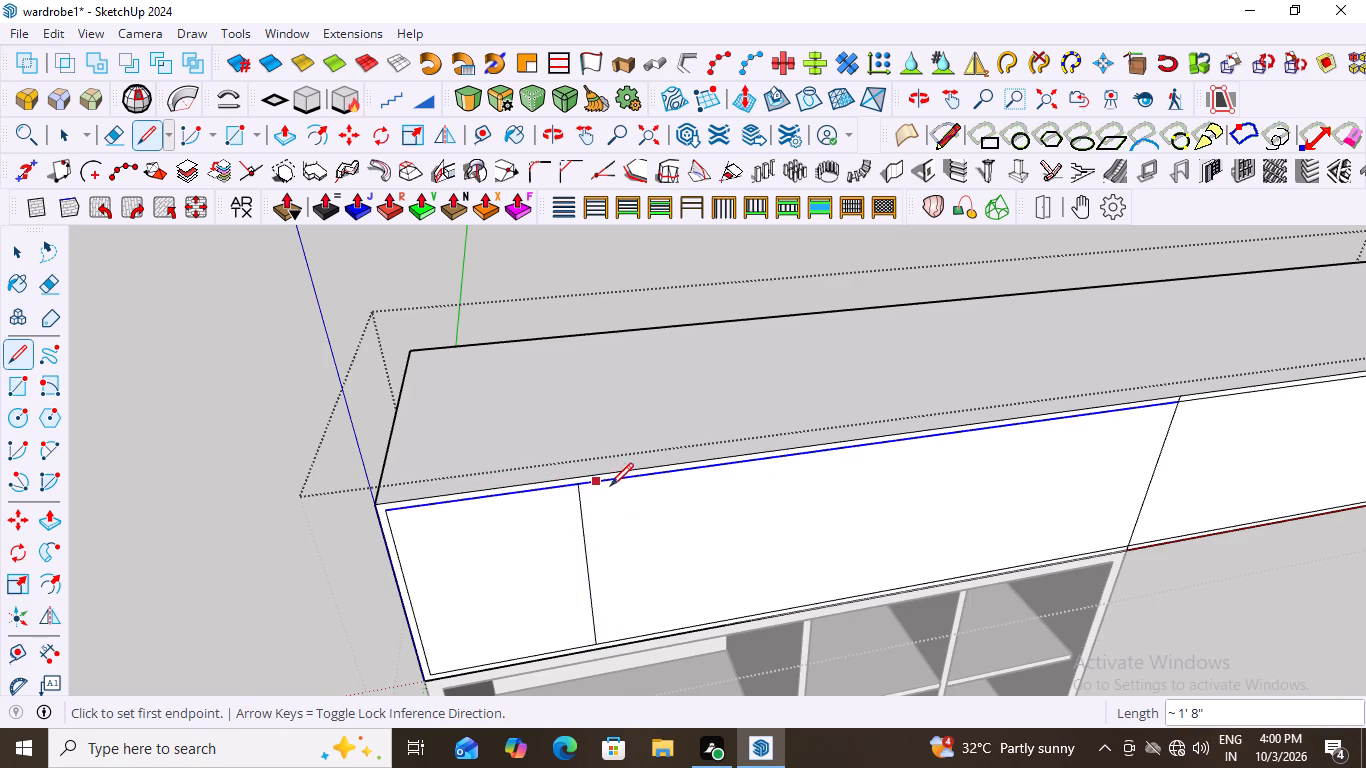
pyautogui.click(749, 465)
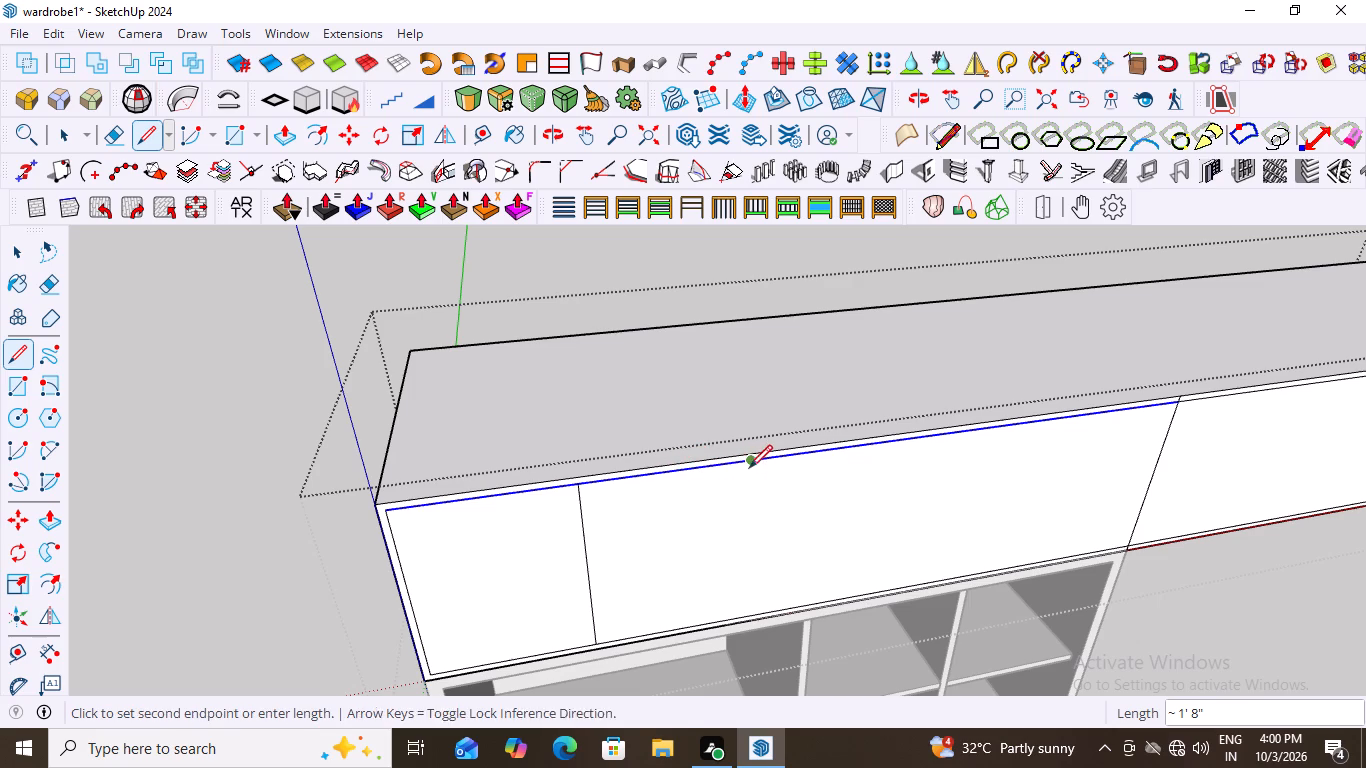
pyautogui.click(753, 612)
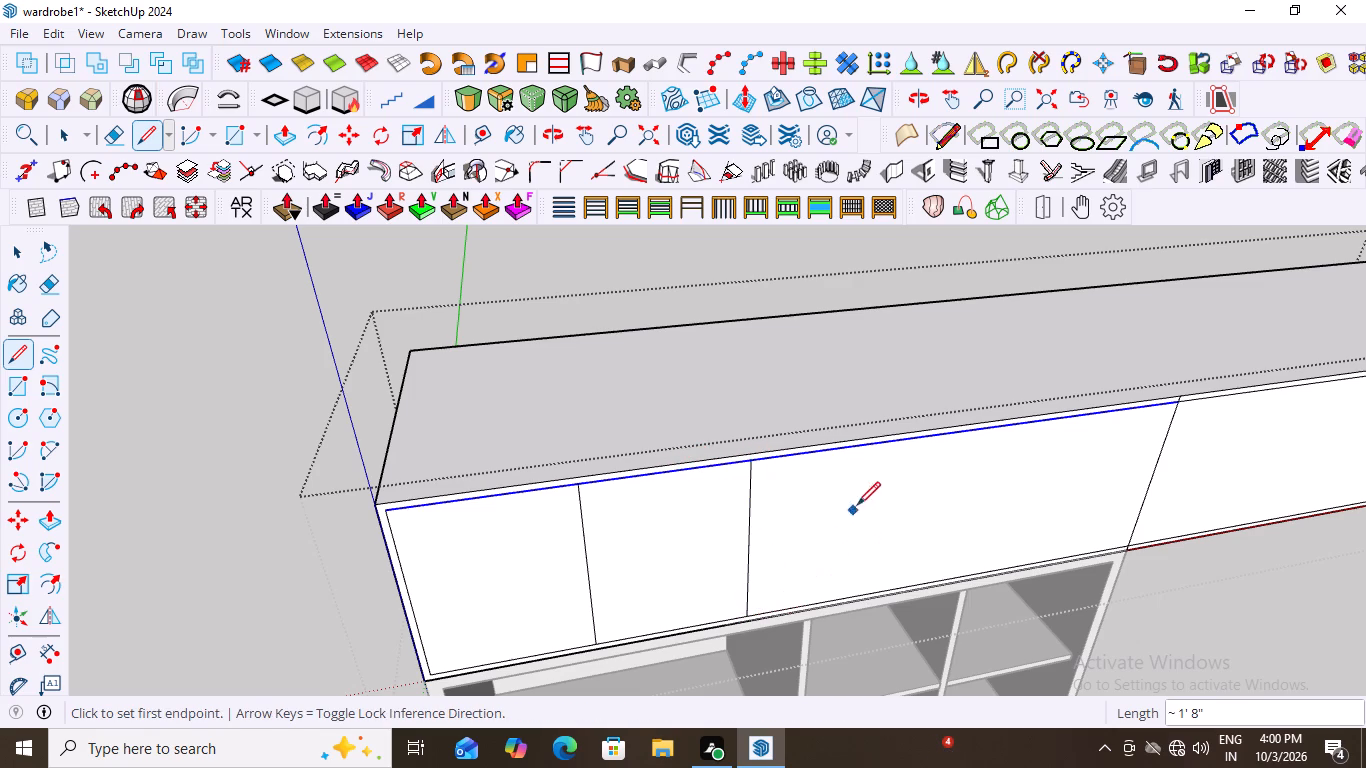
# Draw a line about 1' 4 1/2" along the upper inner edge from the second vertical divider to the next division point.
pyautogui.scroll(-8, 806, 557)
pyautogui.moveTo(974, 614); pyautogui.dragTo(915, 526, button='middle')
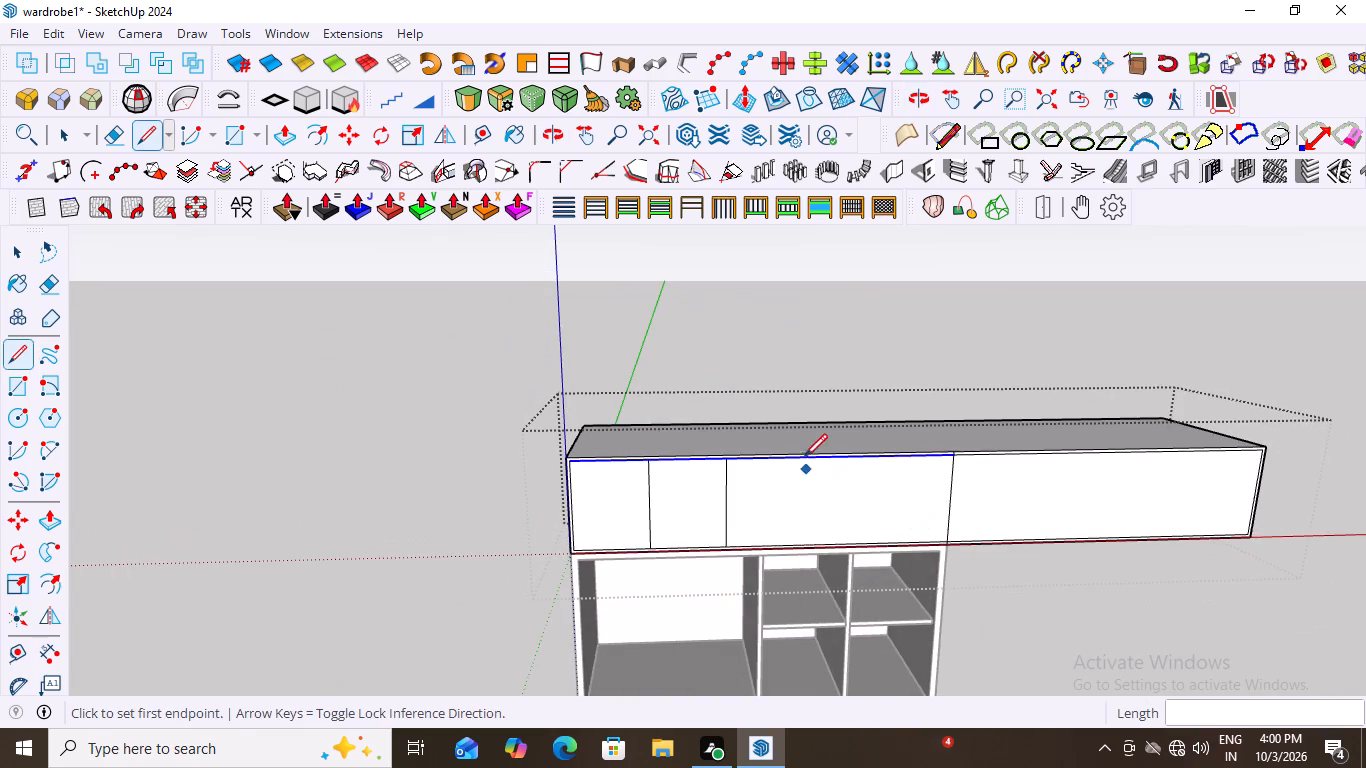
pyautogui.scroll(18, 689, 471)
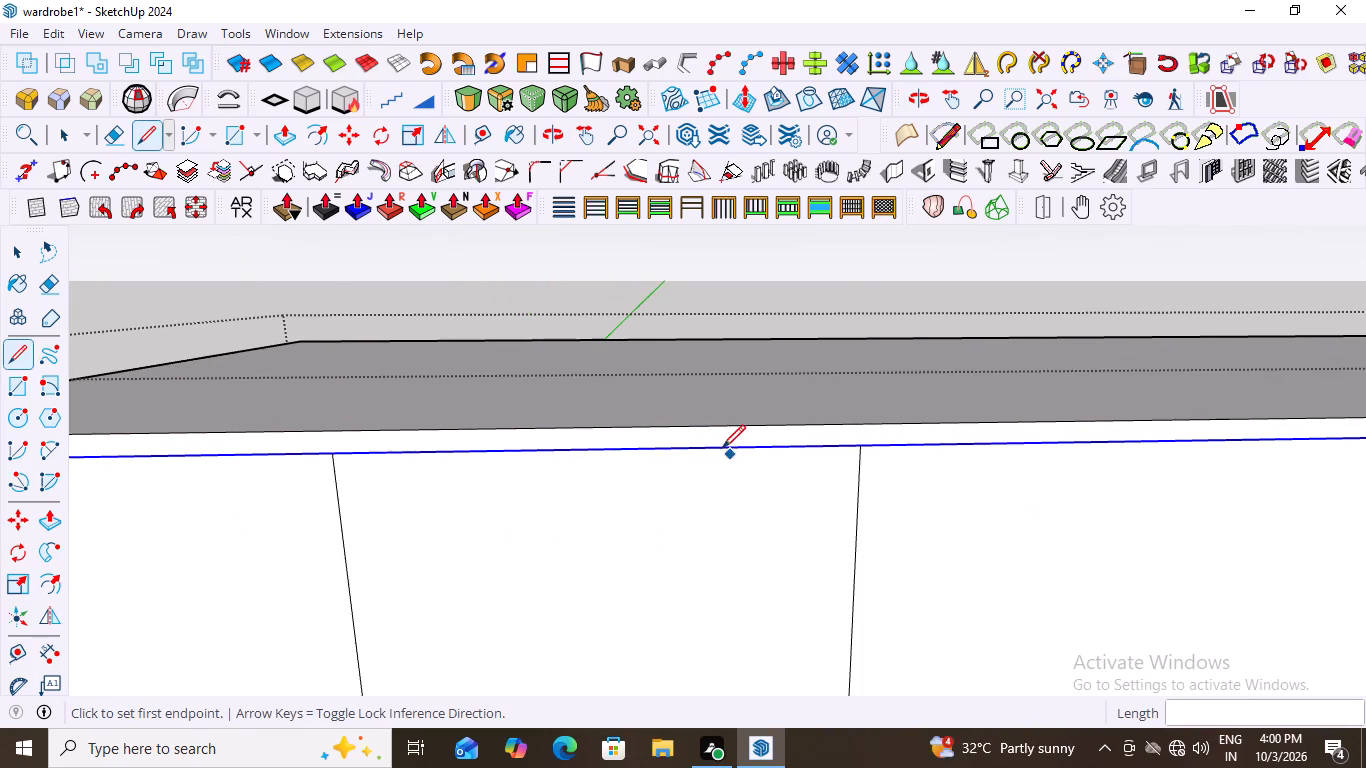
pyautogui.scroll(-18, 722, 447)
pyautogui.scroll(-3, 696, 450)
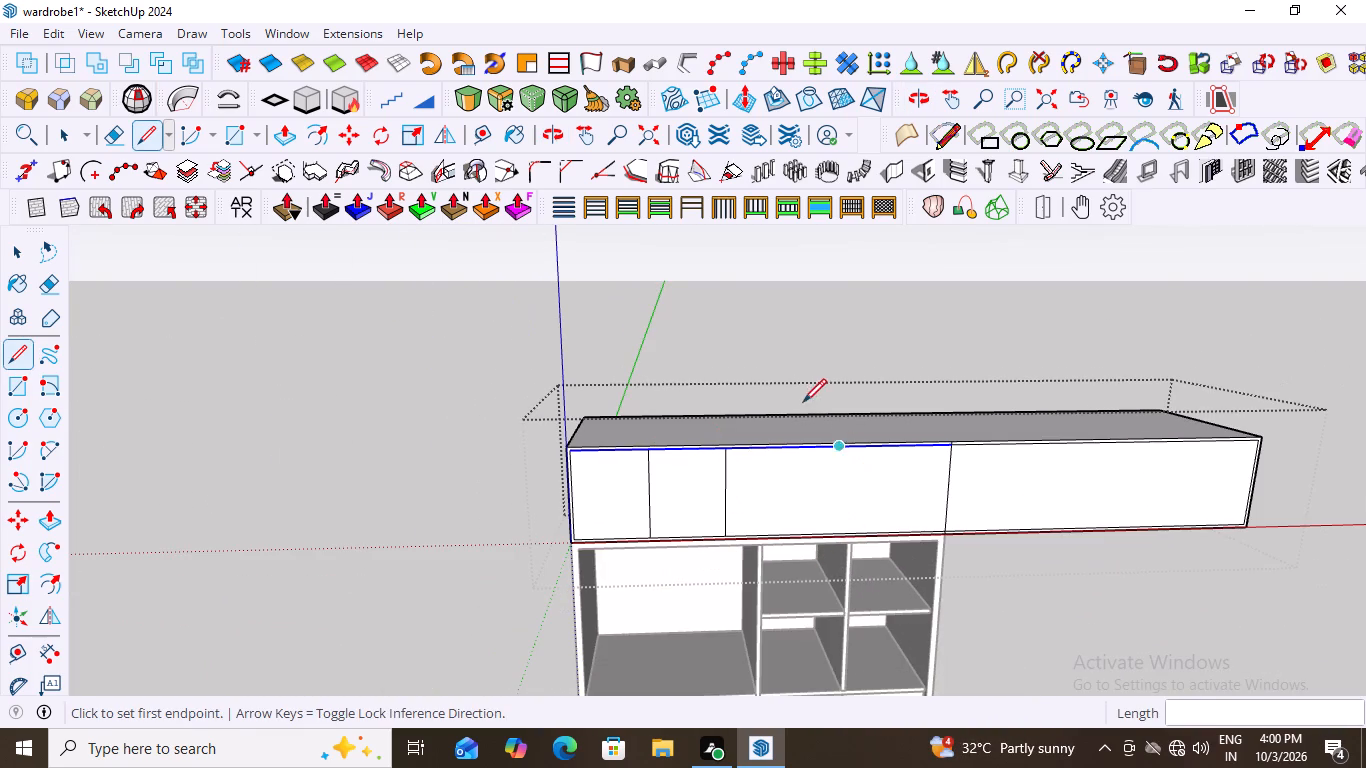
pyautogui.scroll(16, 745, 477)
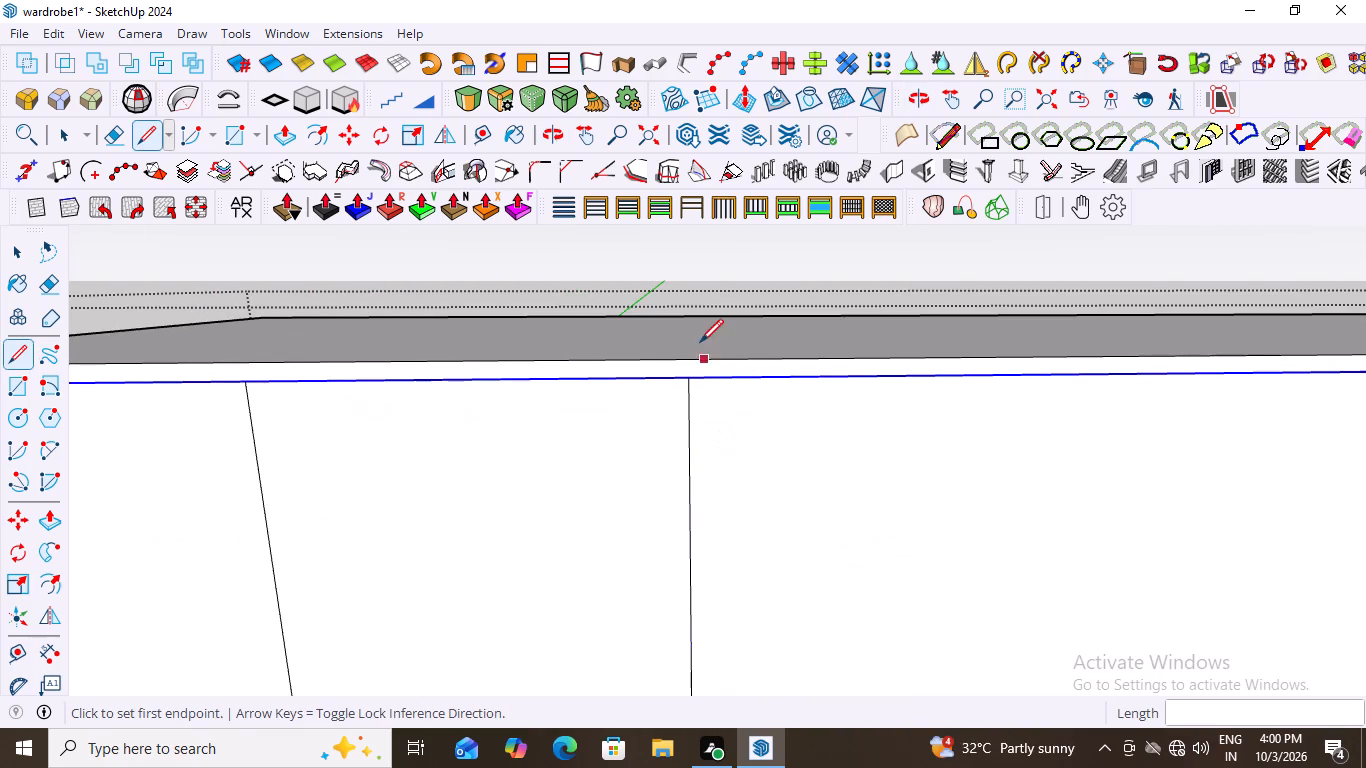
pyautogui.click(688, 377)
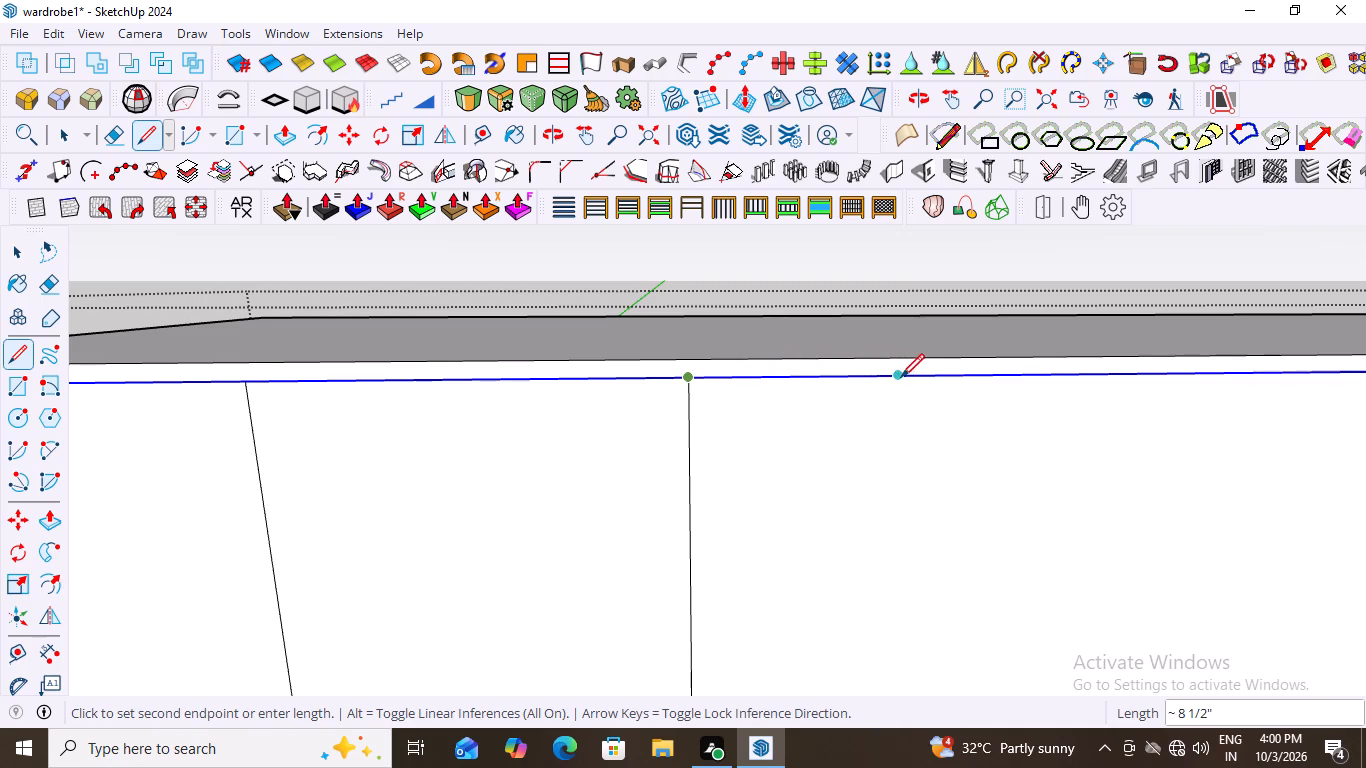
pyautogui.click(1097, 377)
pyautogui.scroll(-16, 1103, 460)
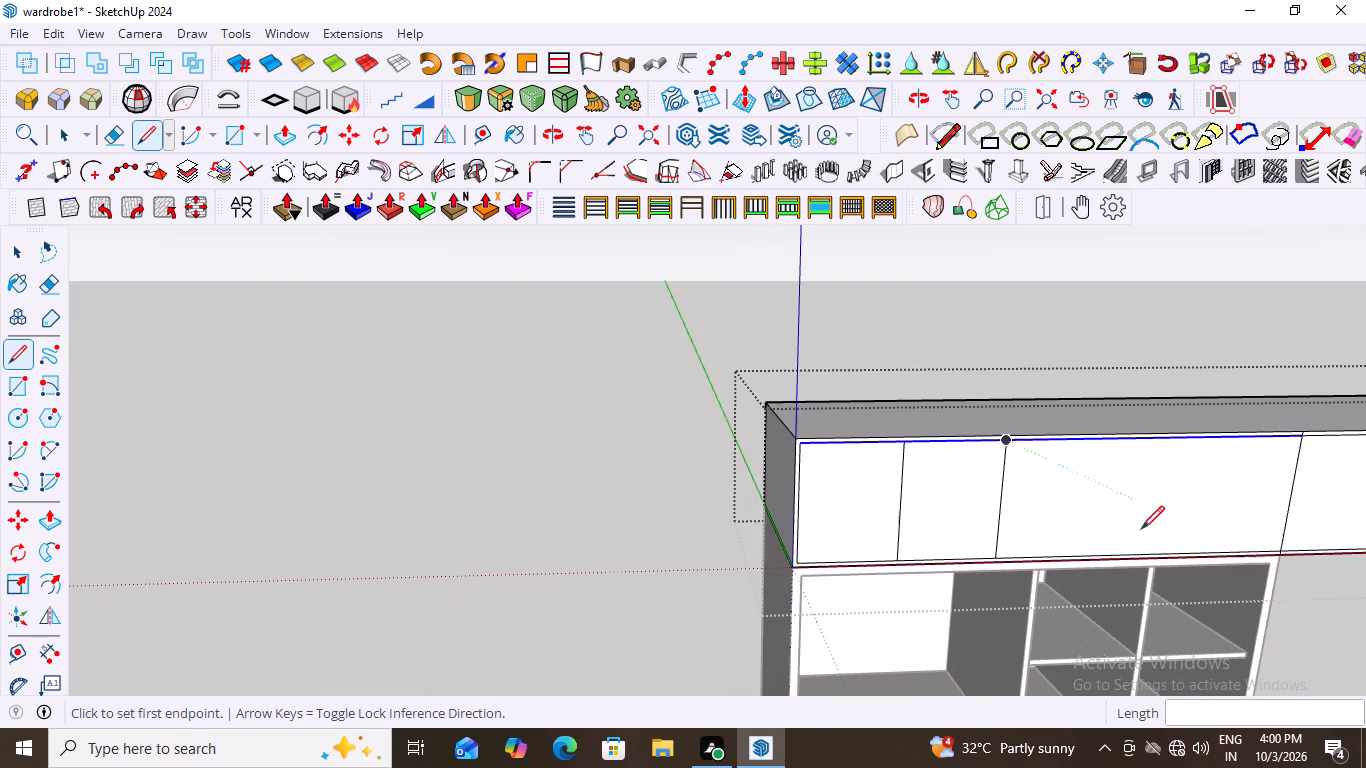
pyautogui.scroll(8, 1130, 572)
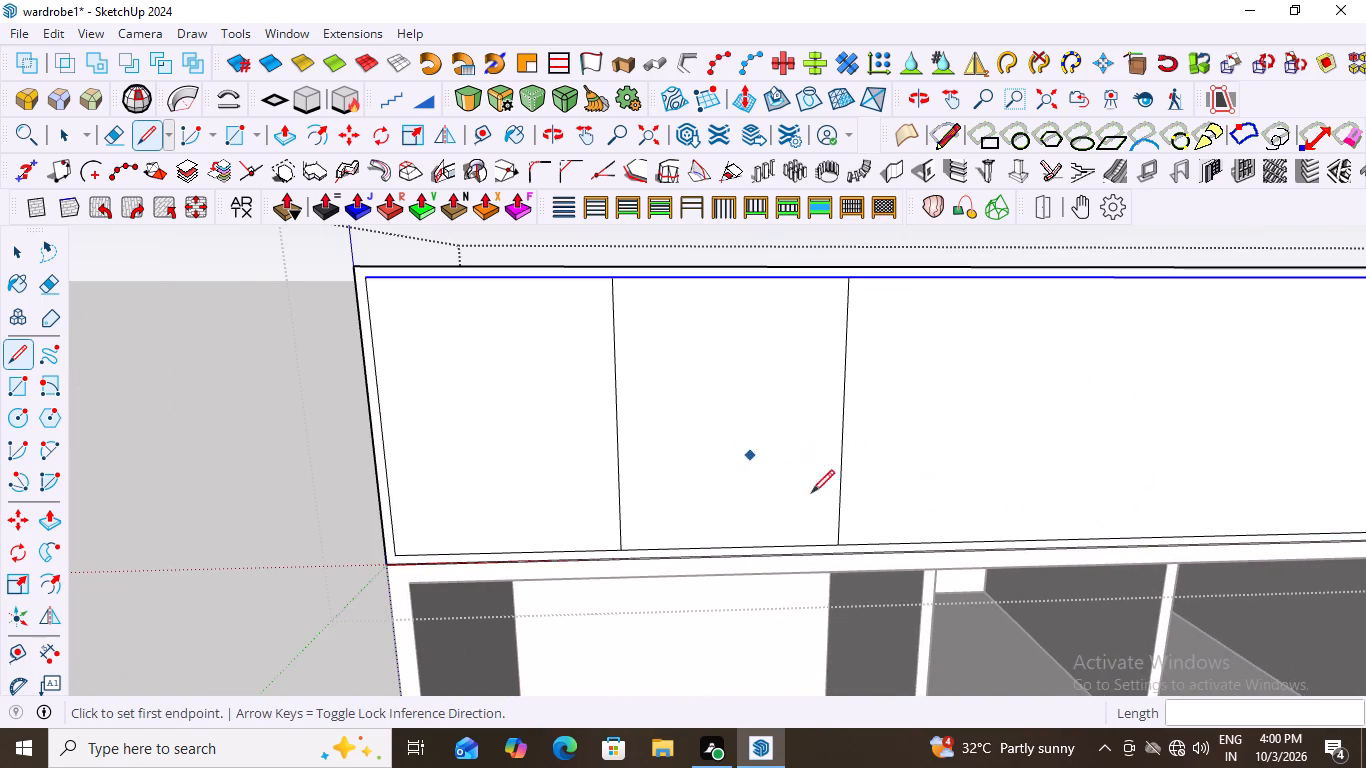
pyautogui.scroll(-13, 677, 422)
pyautogui.press('space')
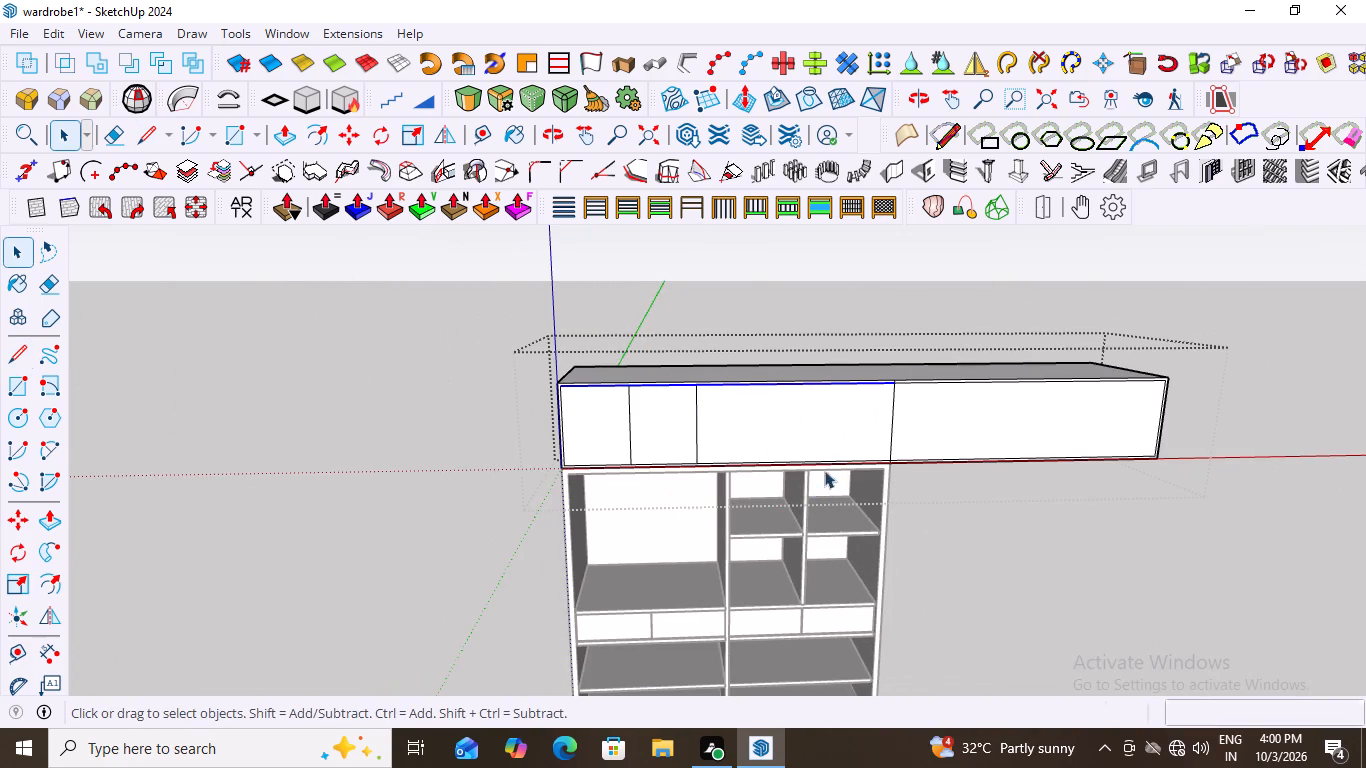
pyautogui.scroll(7, 703, 414)
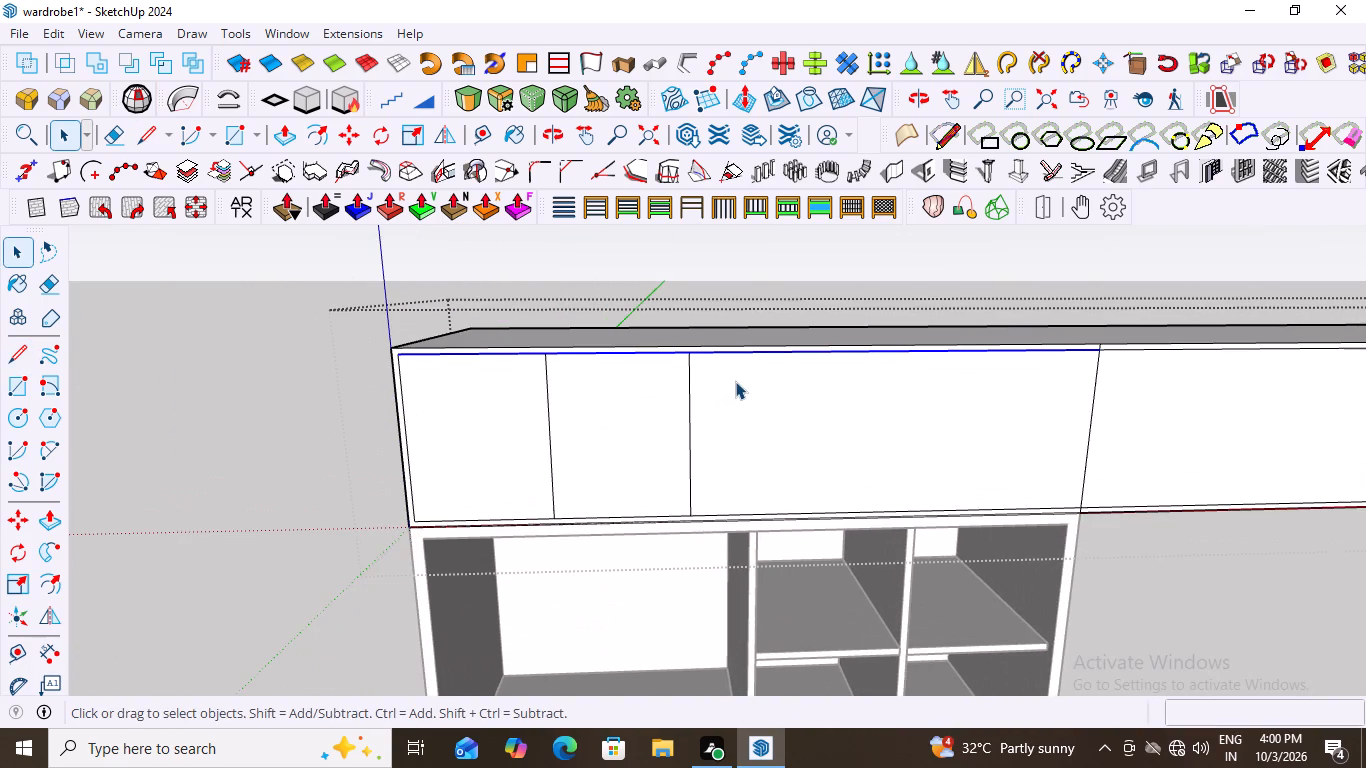
# Draw two vertical lines about 1' 8" long from the third and fourth division points to the lower inner edge, then close the cabinet group.
pyautogui.click(13, 351)
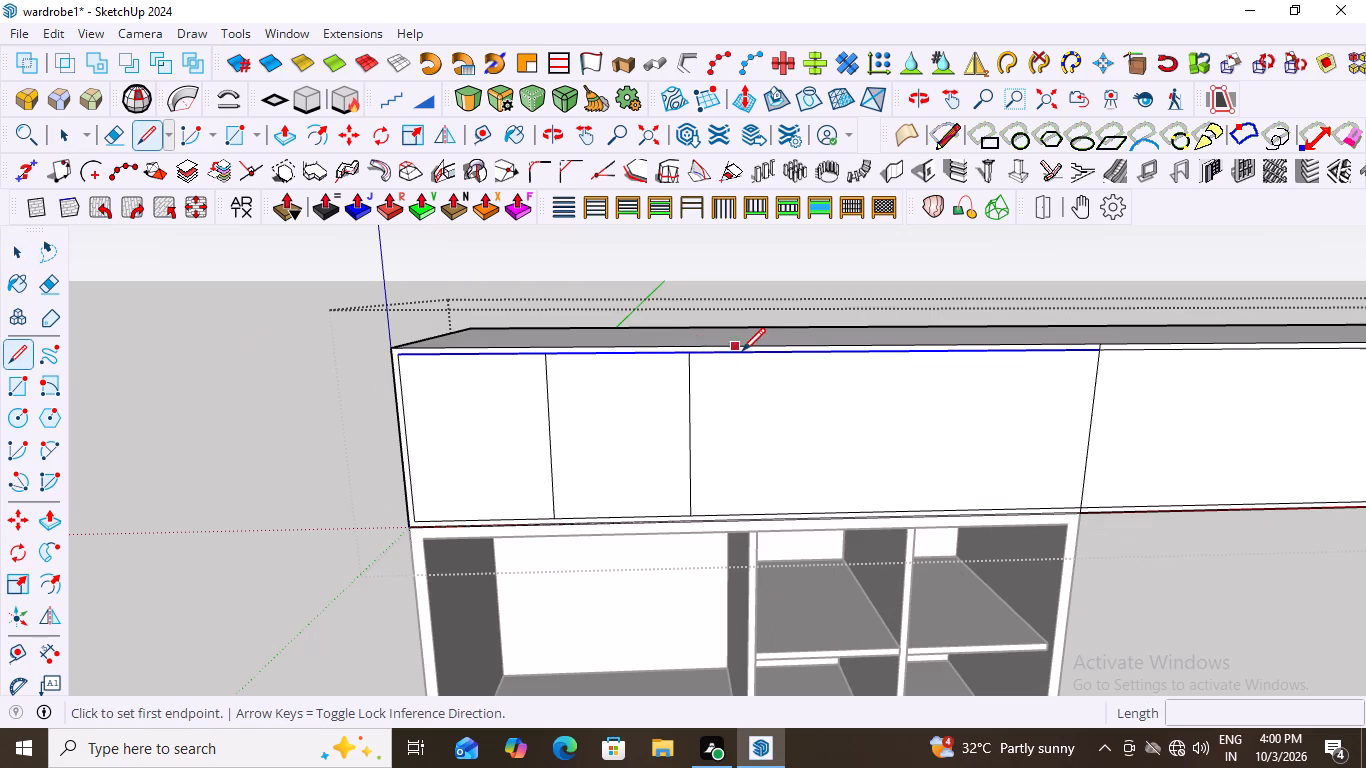
pyautogui.click(828, 355)
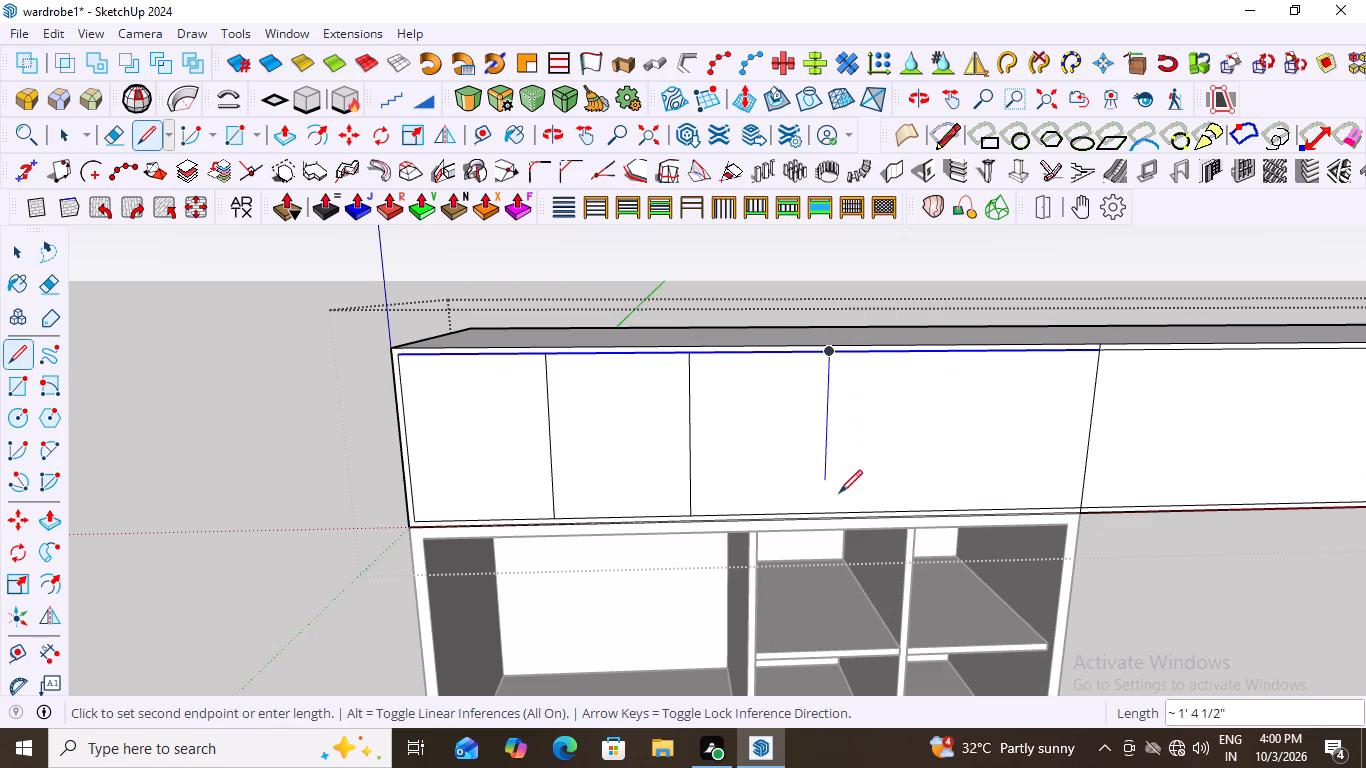
pyautogui.scroll(14, 824, 515)
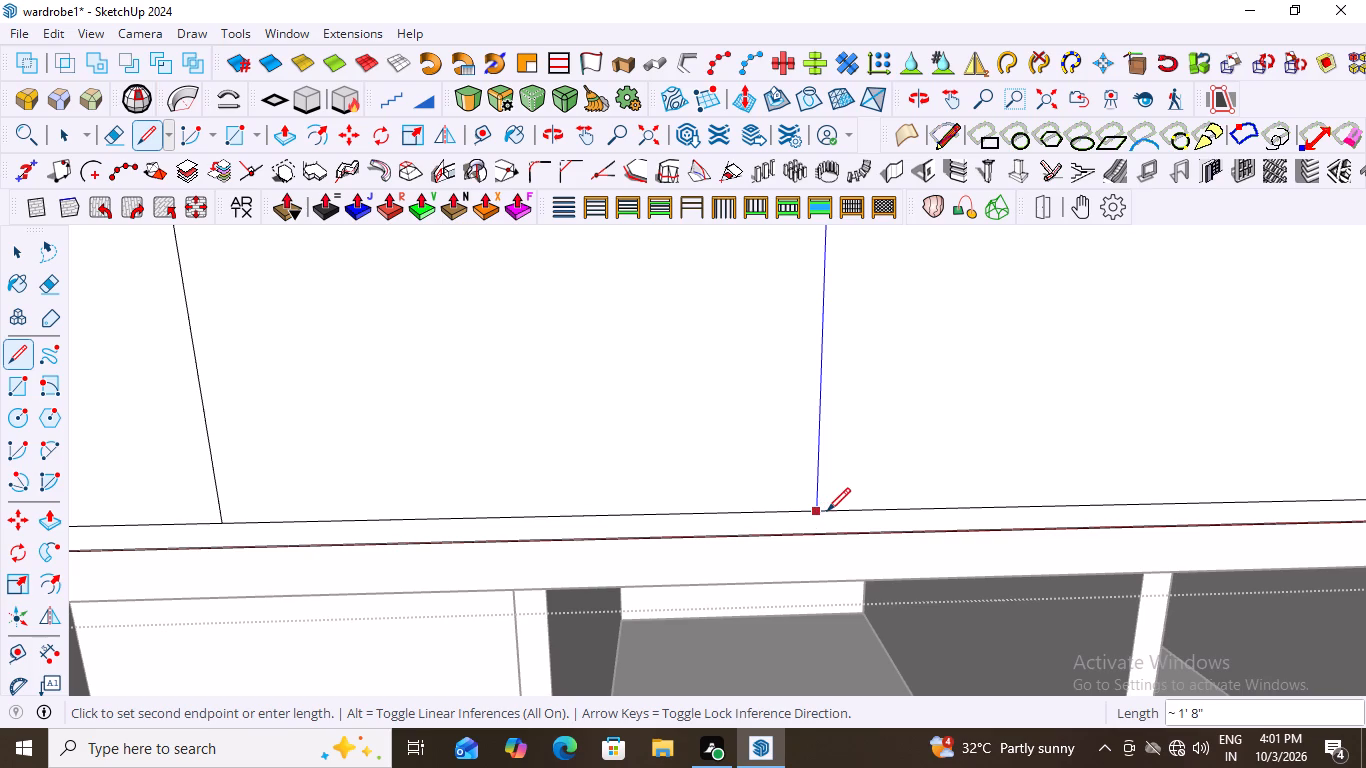
pyautogui.click(814, 519)
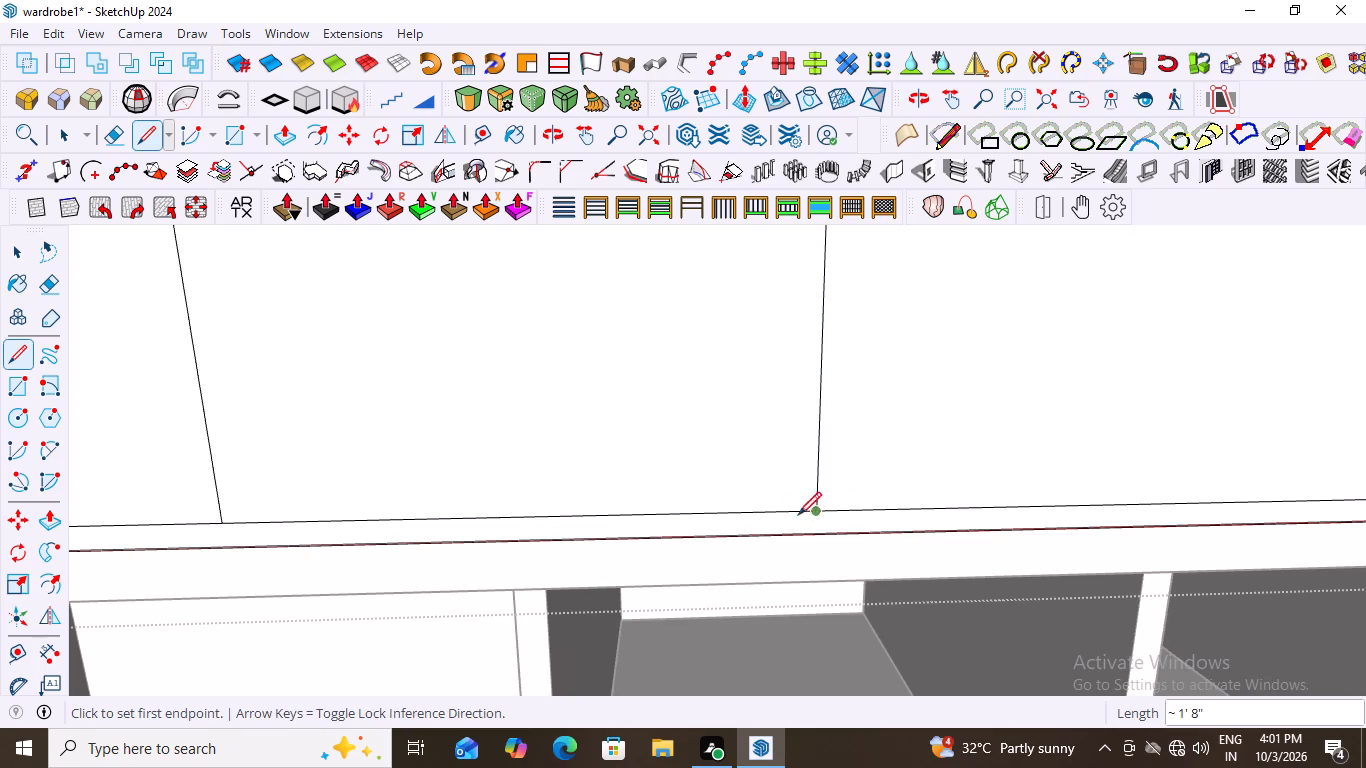
pyautogui.scroll(-17, 704, 502)
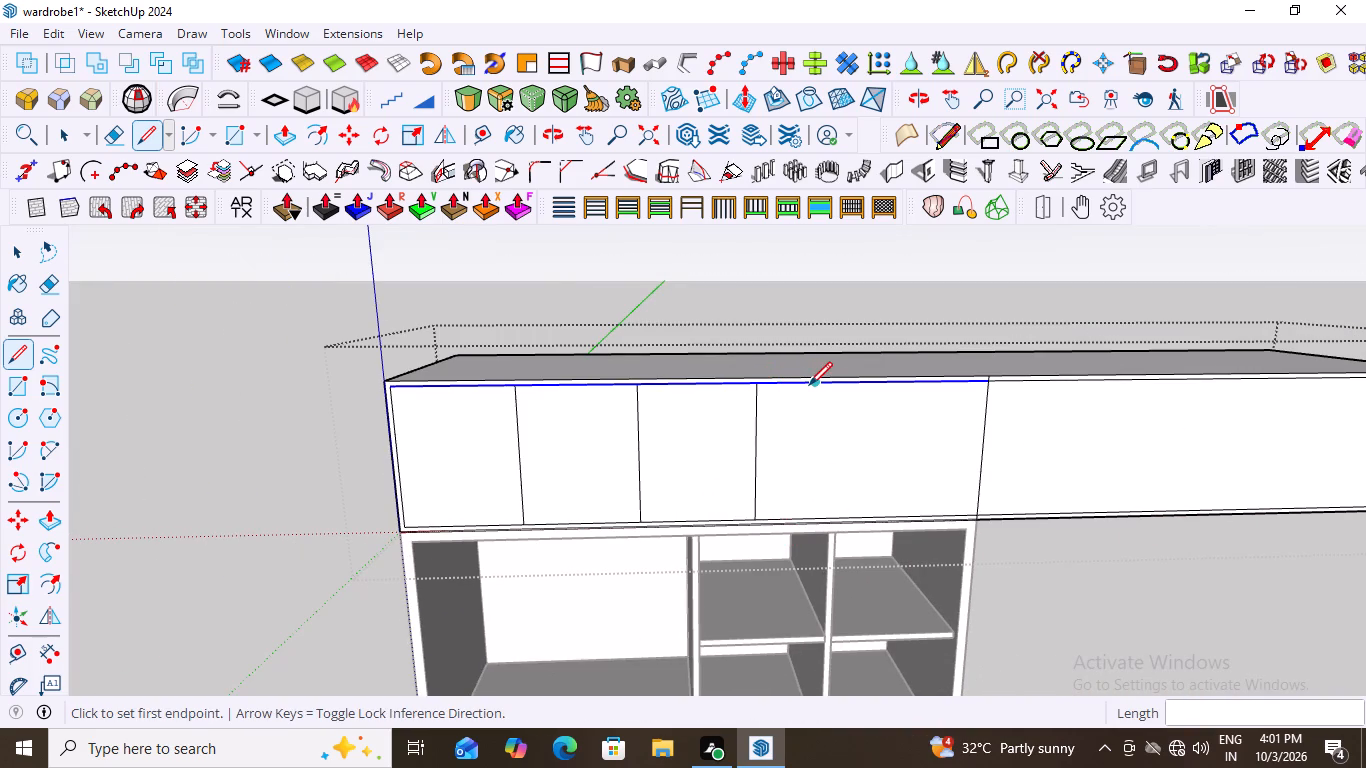
pyautogui.click(874, 384)
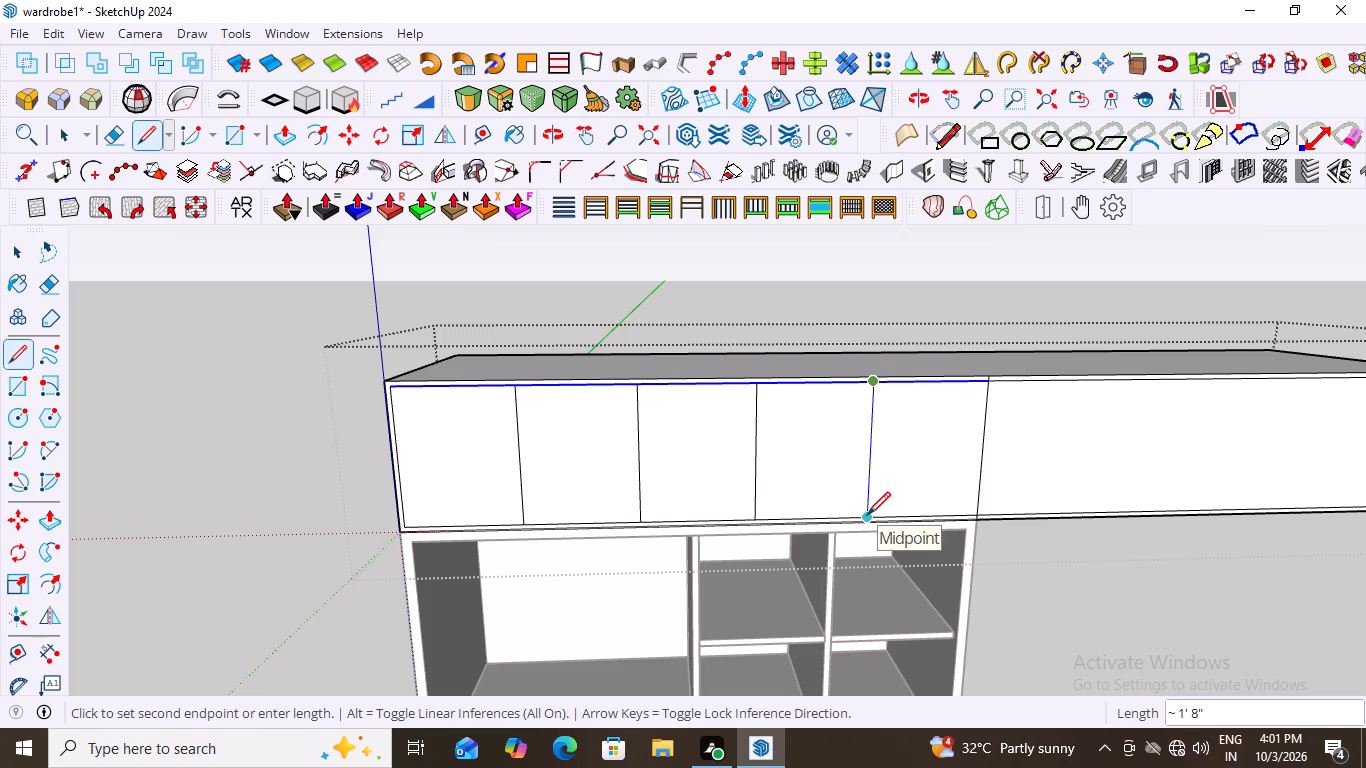
pyautogui.scroll(17, 859, 525)
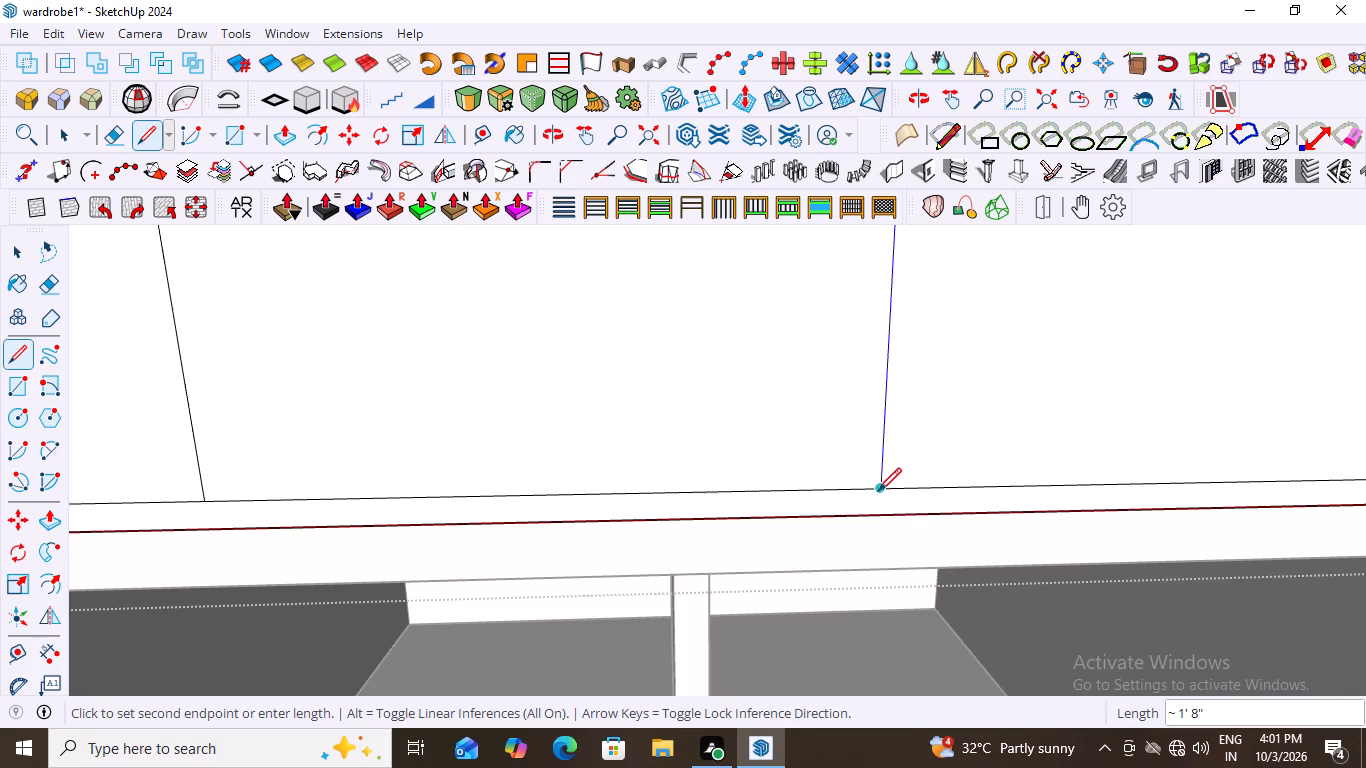
pyautogui.scroll(-20, 879, 491)
pyautogui.scroll(-1, 879, 491)
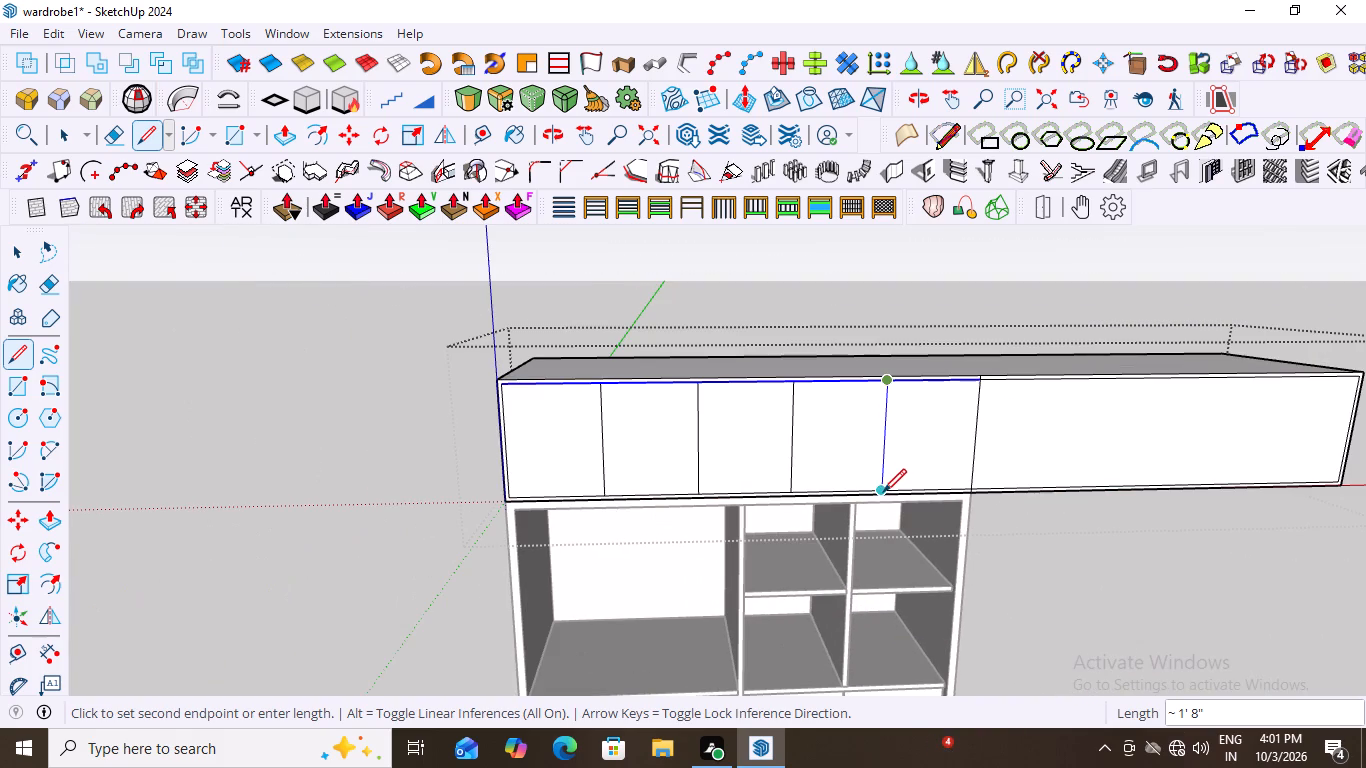
pyautogui.scroll(20, 883, 492)
pyautogui.scroll(14, 883, 492)
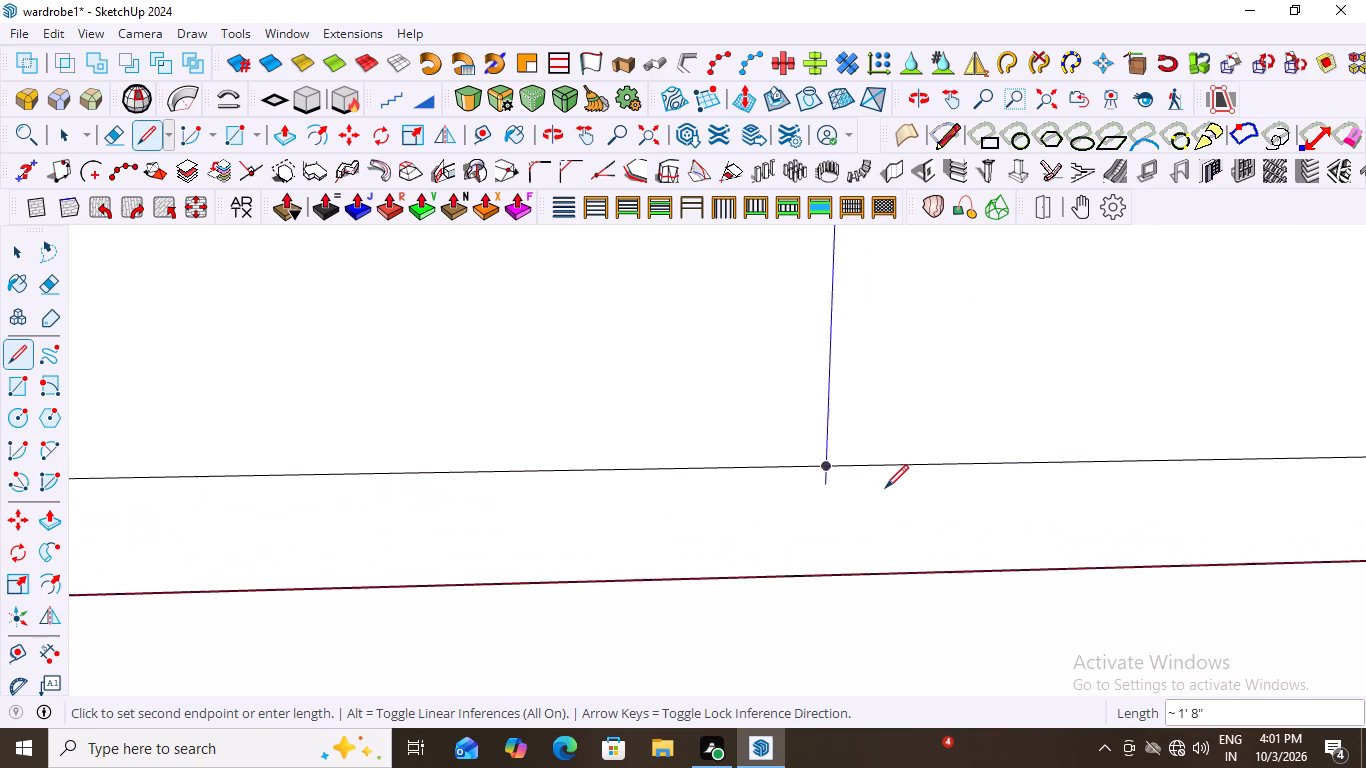
pyautogui.scroll(1, 885, 488)
pyautogui.click(820, 464)
pyautogui.scroll(-3, 773, 472)
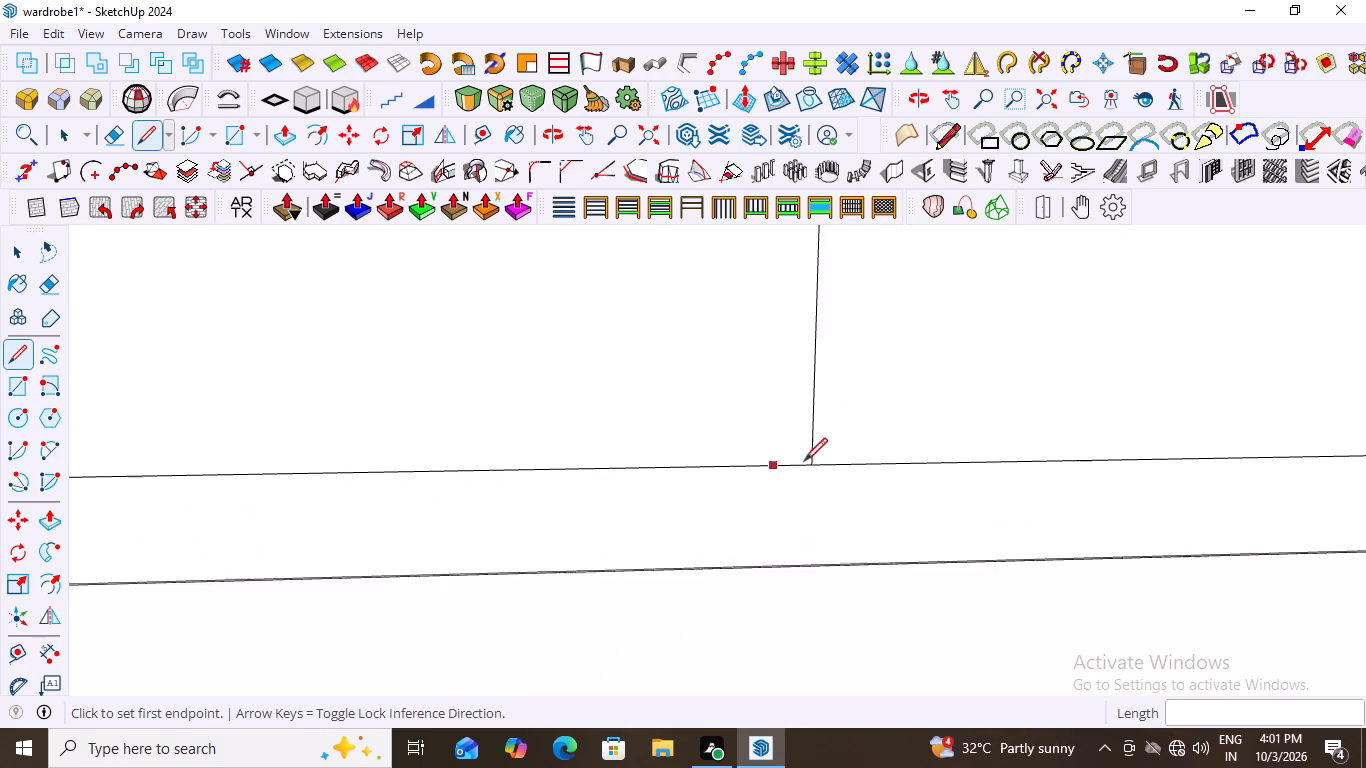
pyautogui.scroll(-20, 804, 461)
pyautogui.scroll(-16, 804, 461)
pyautogui.scroll(-3, 940, 560)
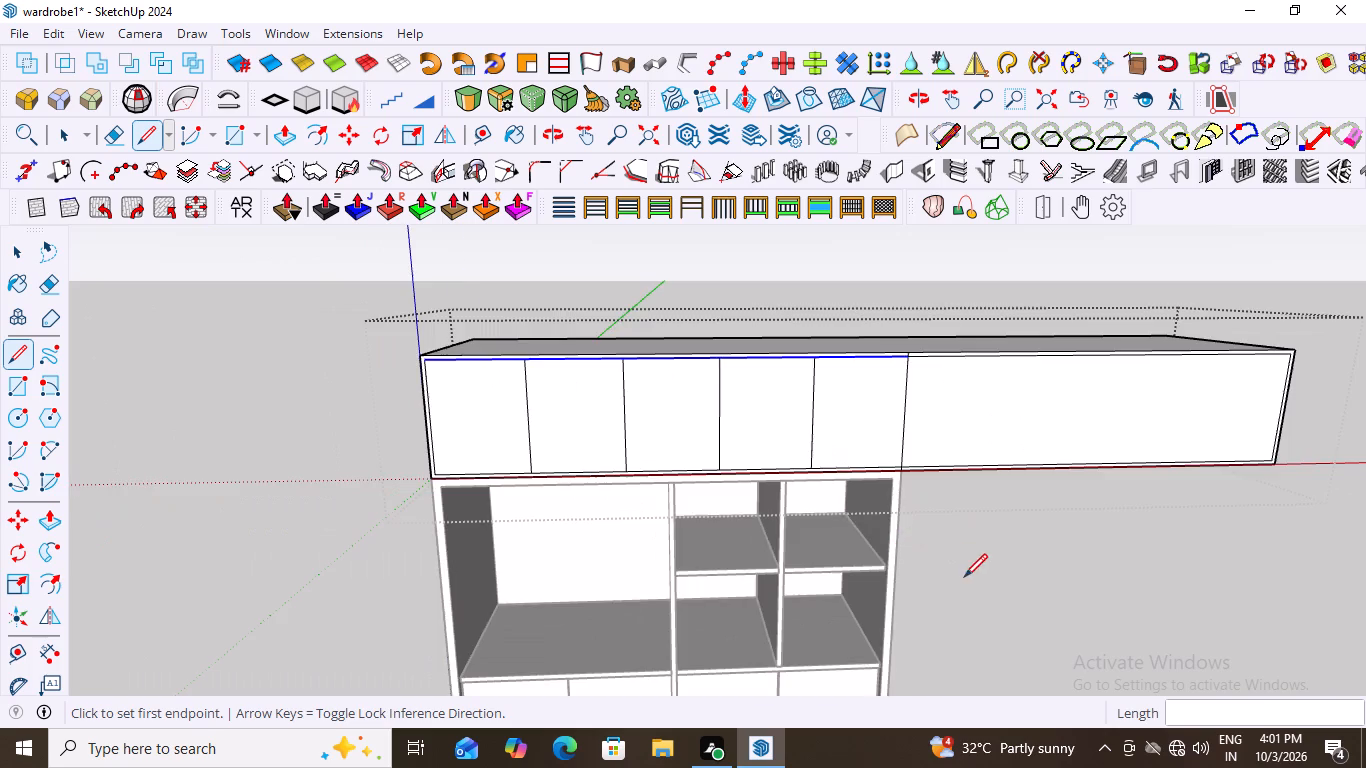
pyautogui.scroll(-2, 964, 577)
pyautogui.press('space')
pyautogui.click(1006, 561)
# Examine the top cabinet's front and its five sections above the wardrobe from several angles.
pyautogui.moveTo(953, 541); pyautogui.dragTo(839, 417, button='middle')
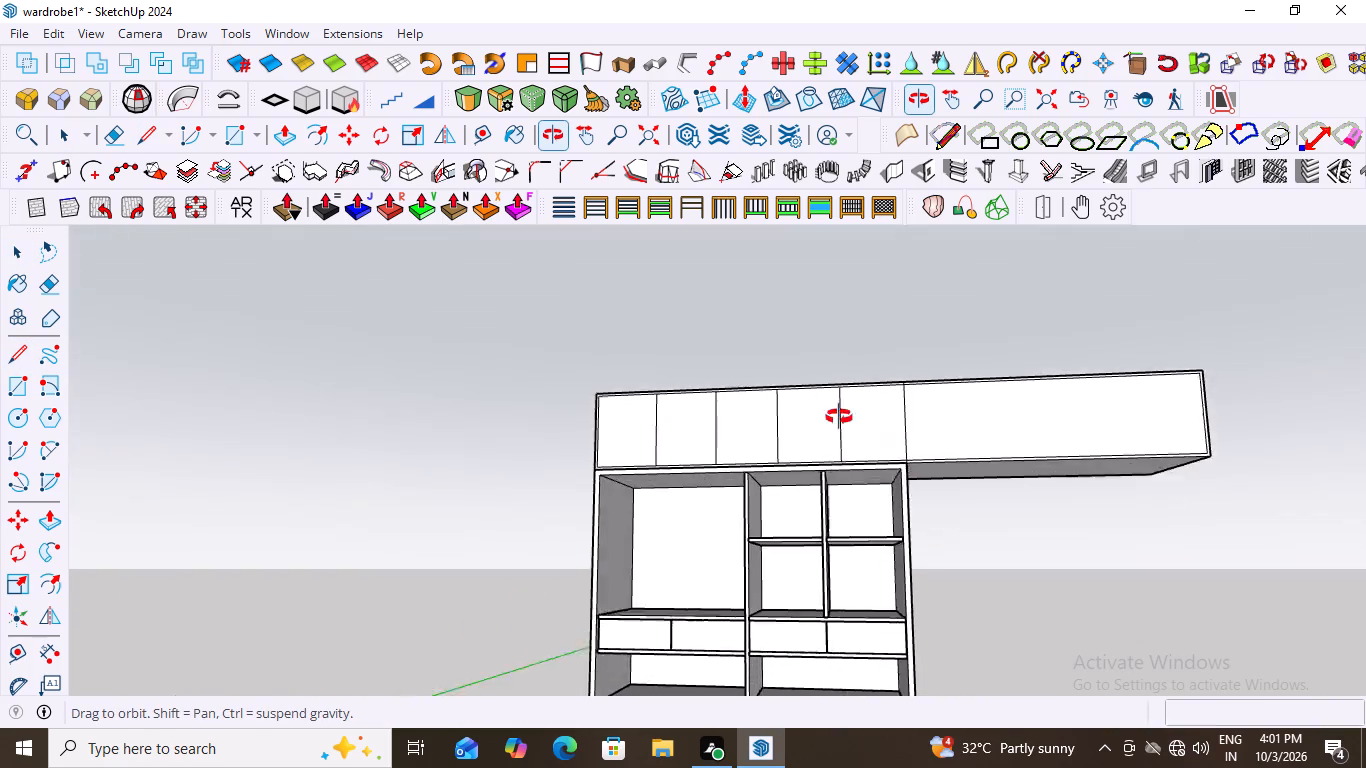
pyautogui.moveTo(839, 417); pyautogui.dragTo(1022, 577, button='middle')
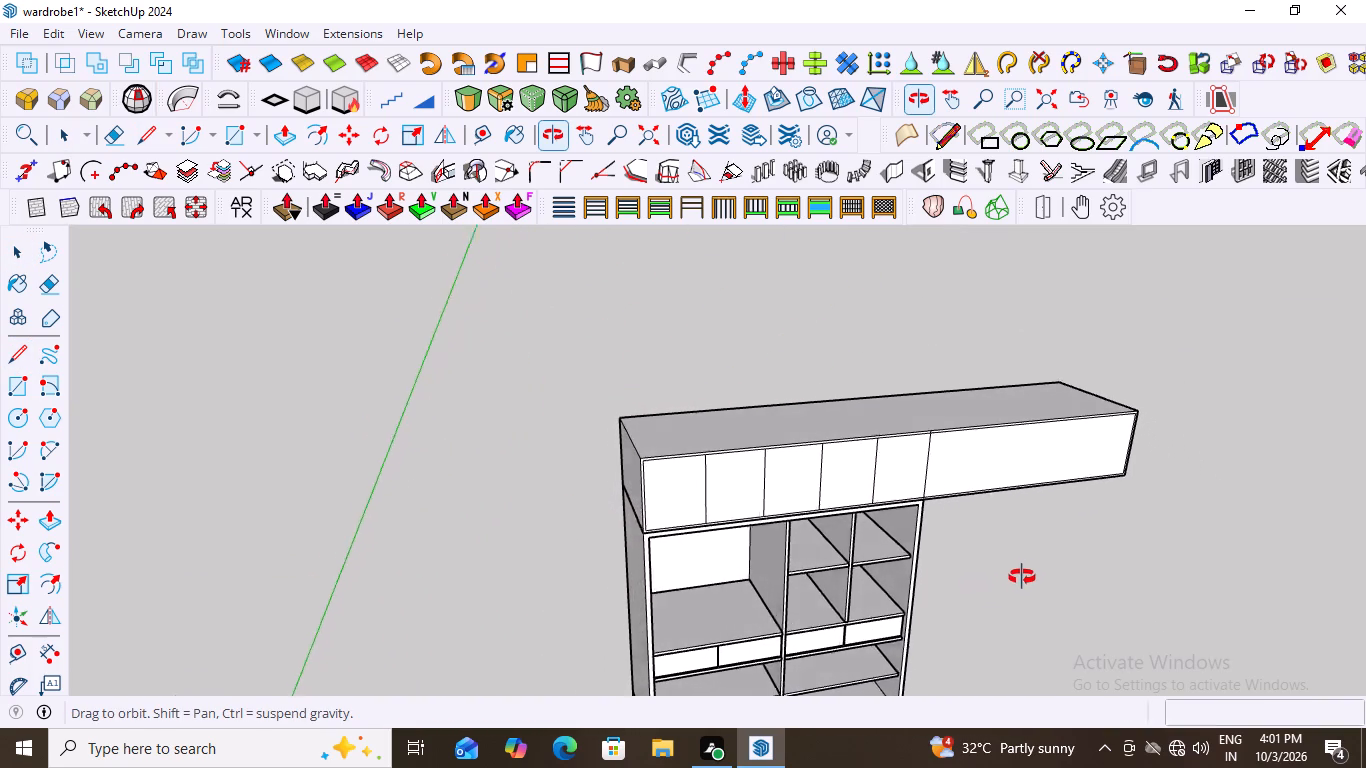
pyautogui.moveTo(1022, 577); pyautogui.dragTo(945, 579, button='middle')
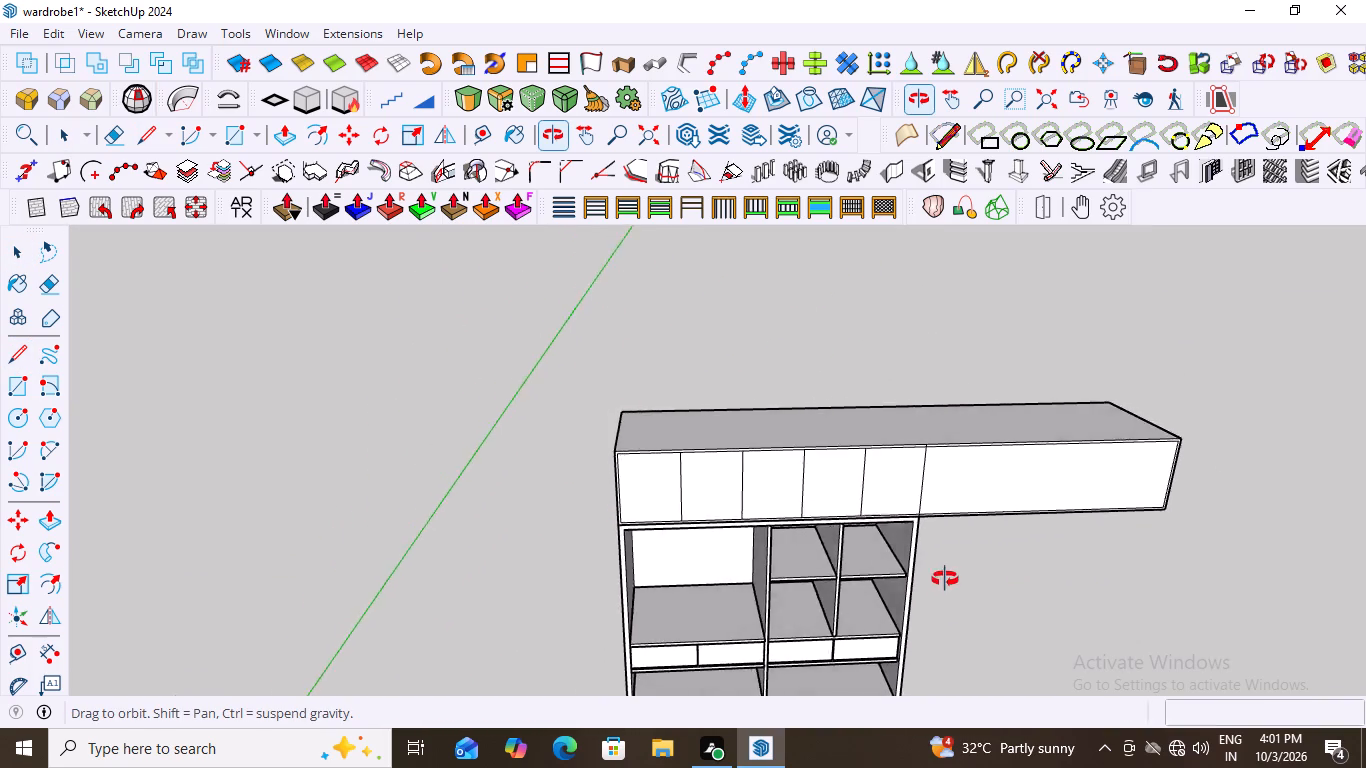
pyautogui.moveTo(945, 579); pyautogui.dragTo(876, 578, button='middle')
pyautogui.scroll(3, 919, 445)
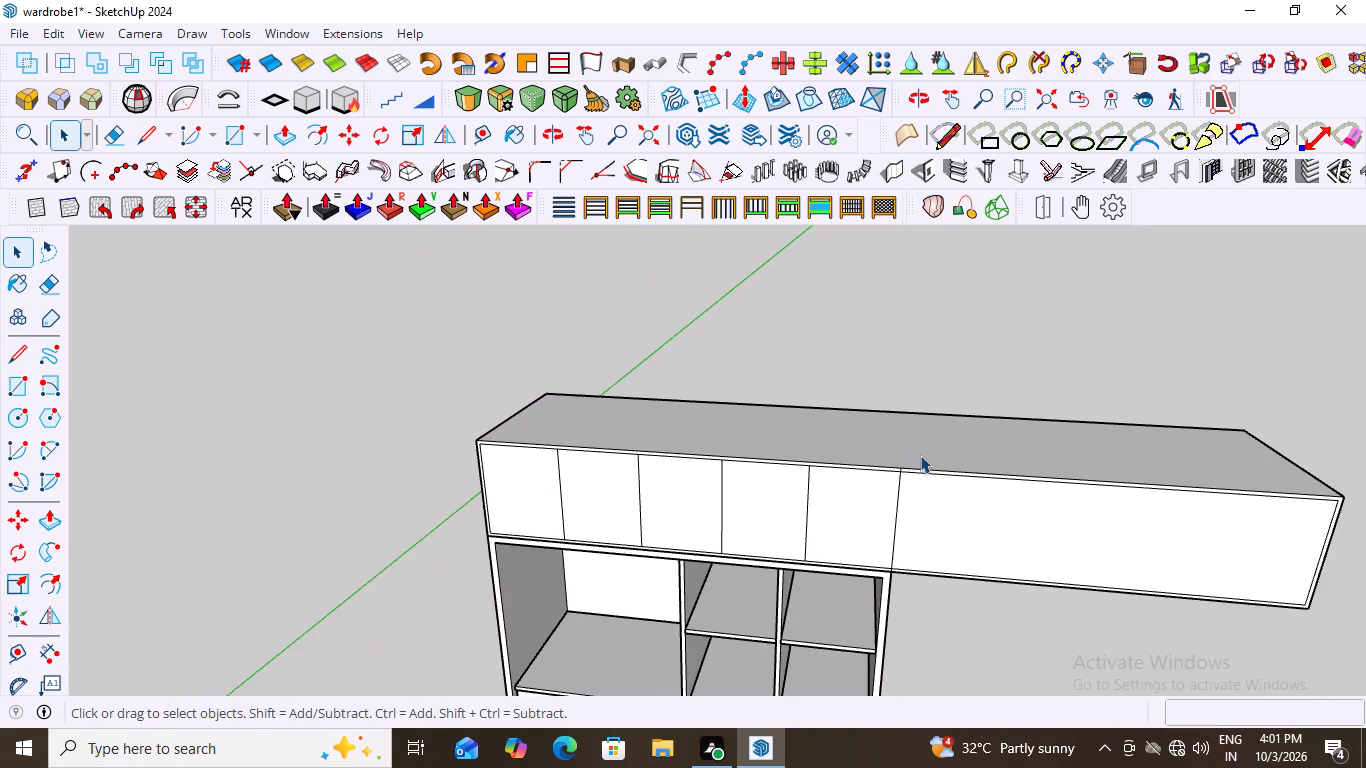
pyautogui.scroll(7, 920, 482)
pyautogui.moveTo(883, 474); pyautogui.dragTo(908, 474, button='middle')
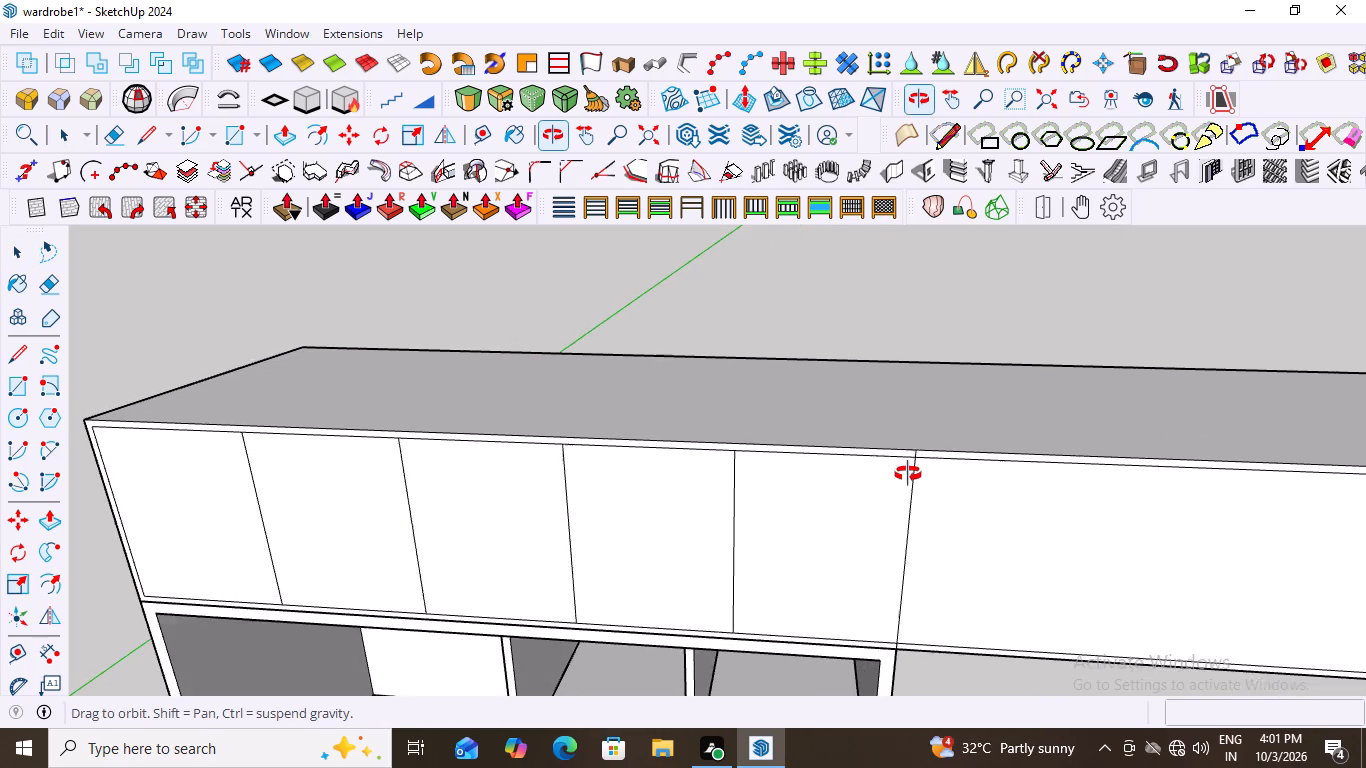
pyautogui.moveTo(908, 474); pyautogui.dragTo(913, 474, button='middle')
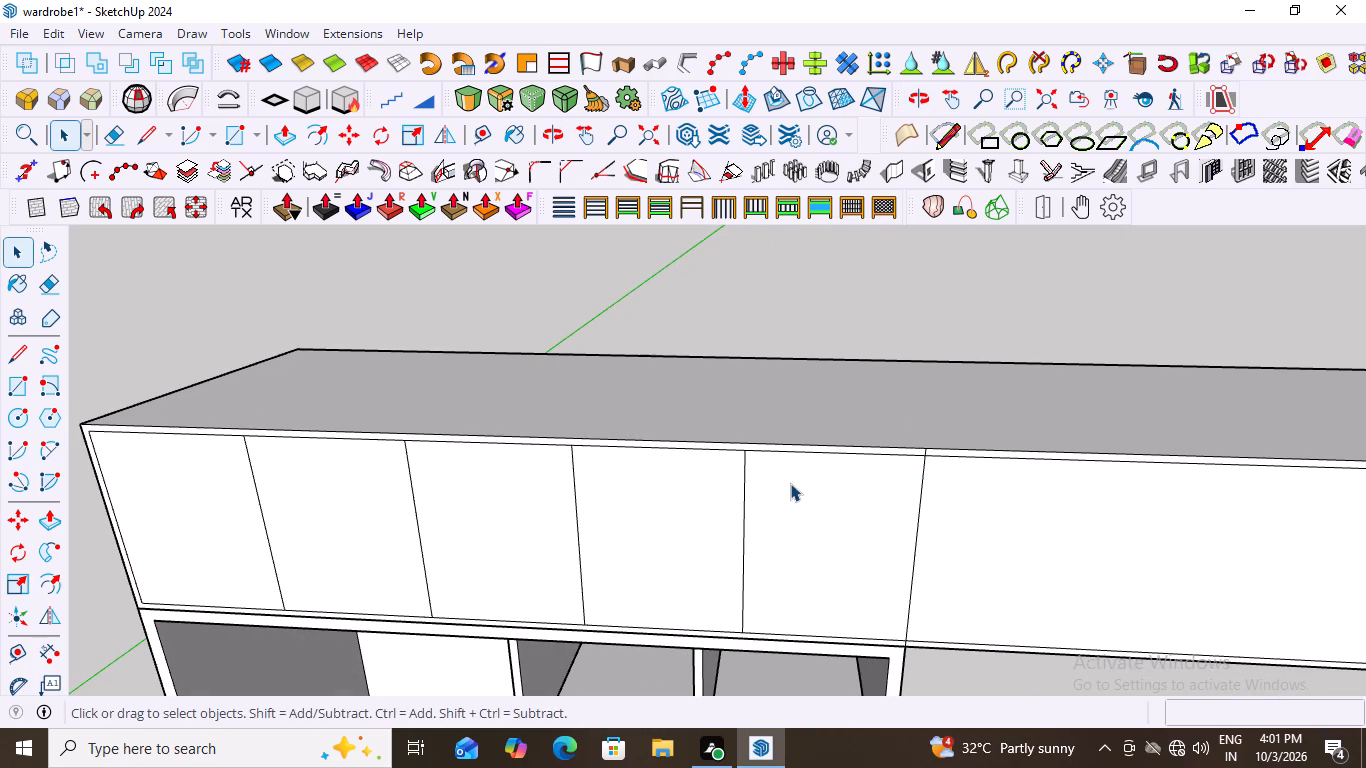
pyautogui.scroll(-16, 800, 509)
pyautogui.moveTo(923, 567); pyautogui.dragTo(929, 550, button='middle')
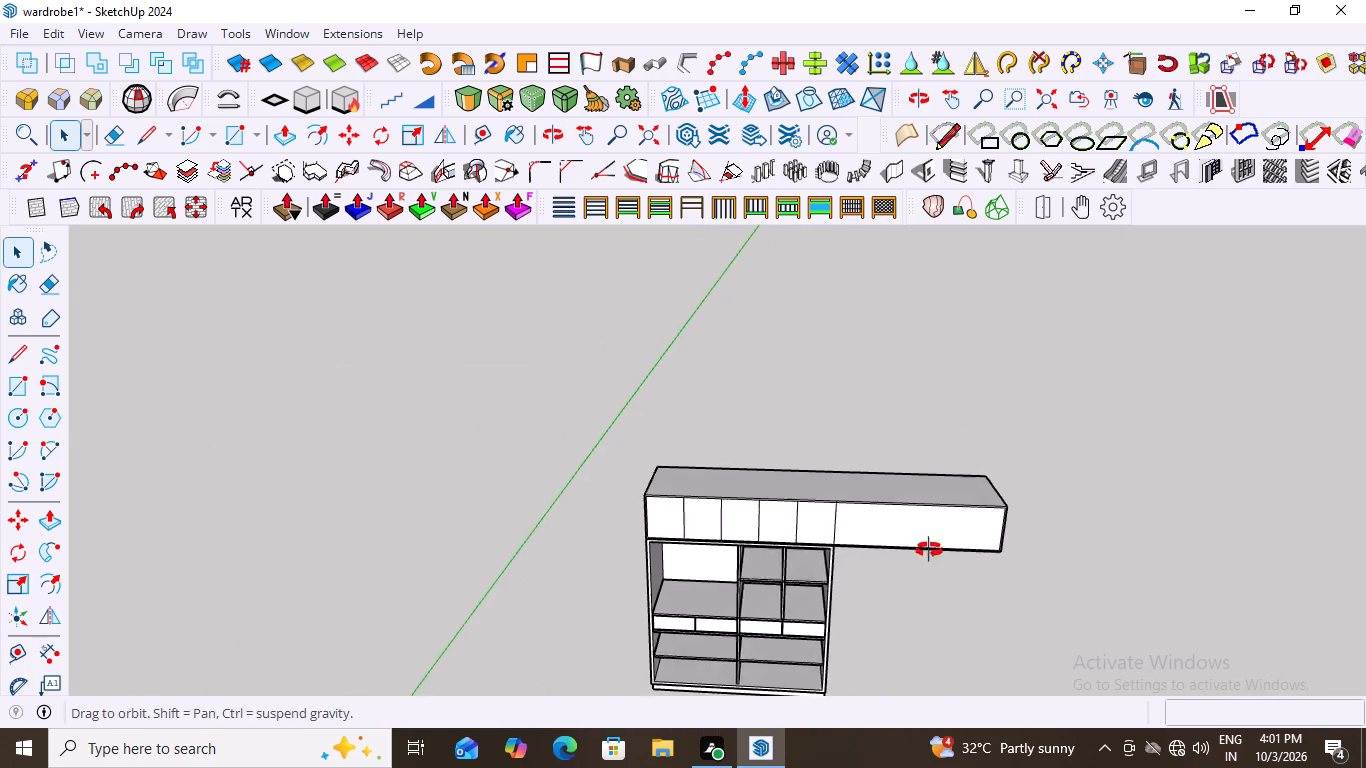
pyautogui.moveTo(929, 550); pyautogui.dragTo(944, 526, button='middle')
# Open the top cabinet group and divide the upper inner edge of the overhanging front section into 3 equal segments.
pyautogui.scroll(8, 927, 482)
pyautogui.doubleClick(904, 532)
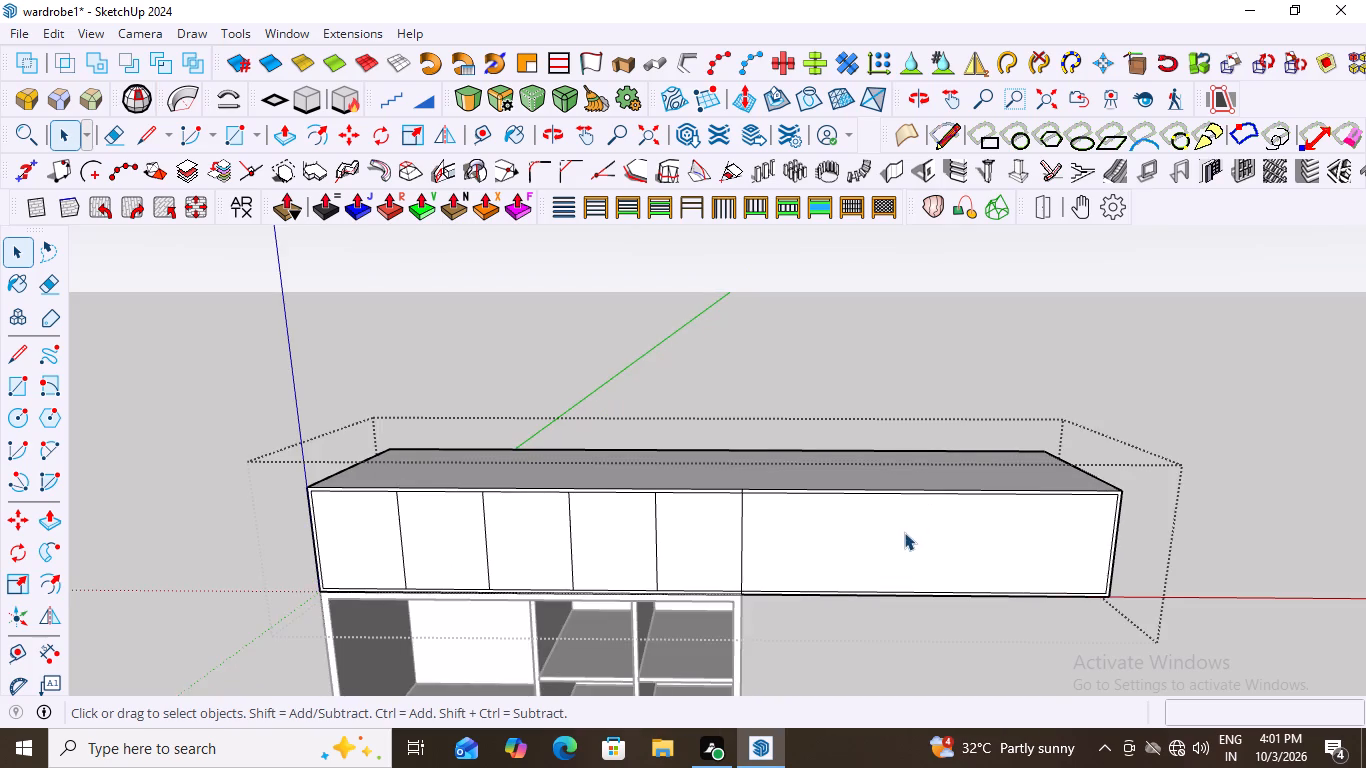
pyautogui.scroll(6, 909, 529)
pyautogui.click(922, 461)
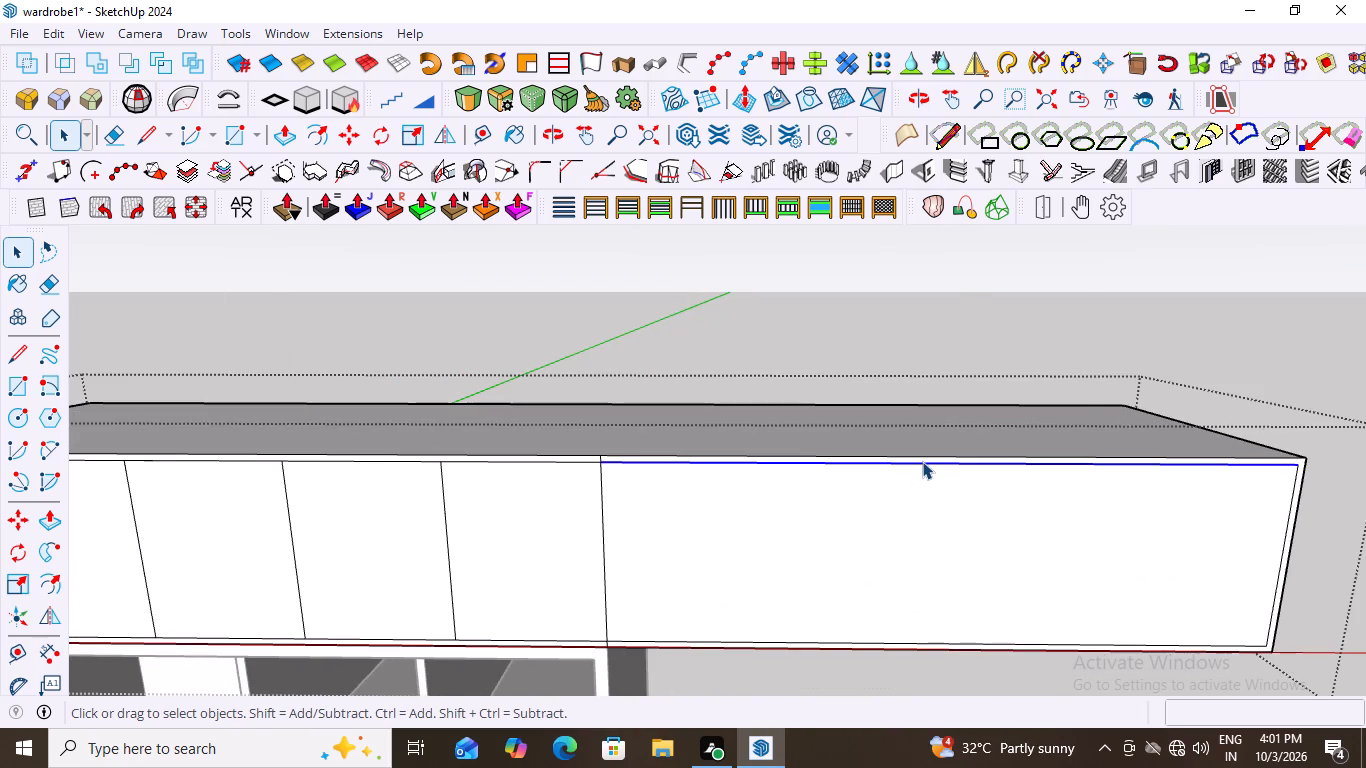
pyautogui.rightClick(922, 461)
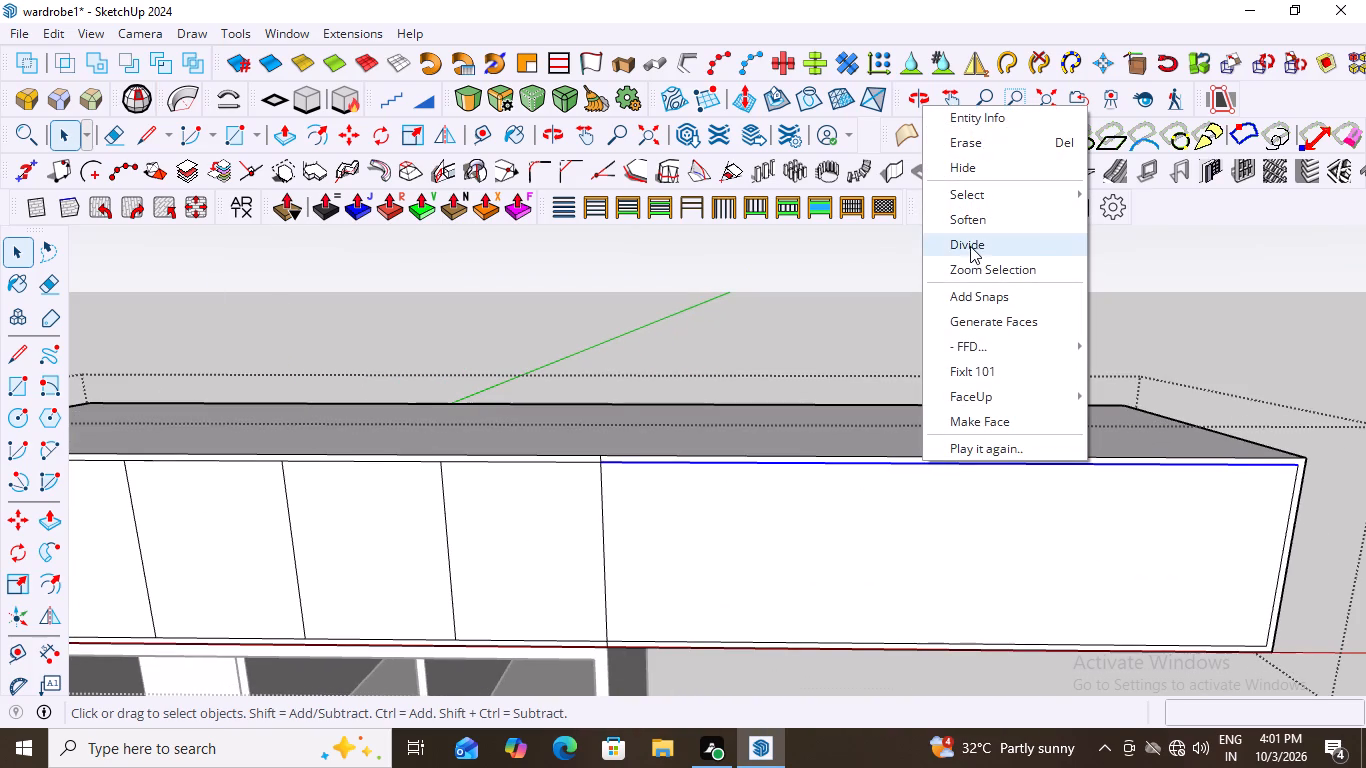
pyautogui.click(967, 244)
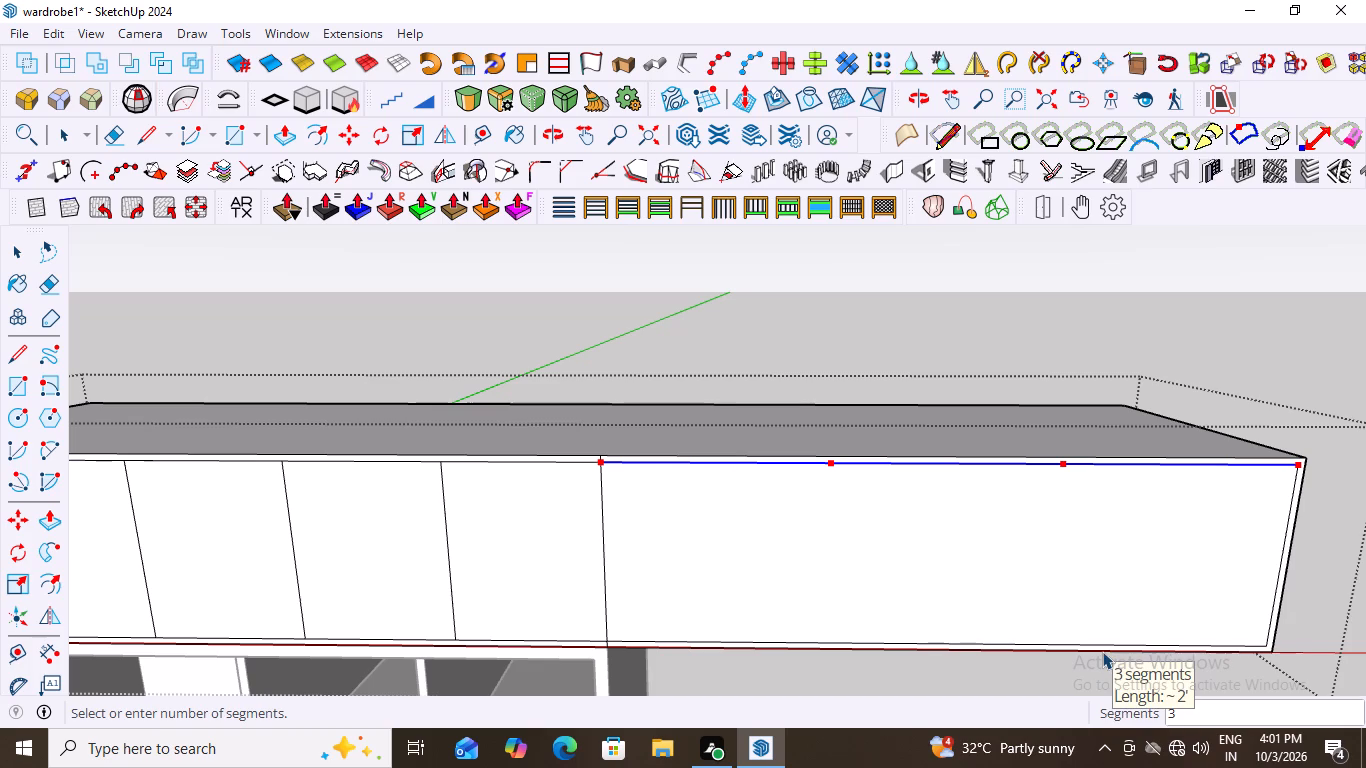
pyautogui.press('Return')
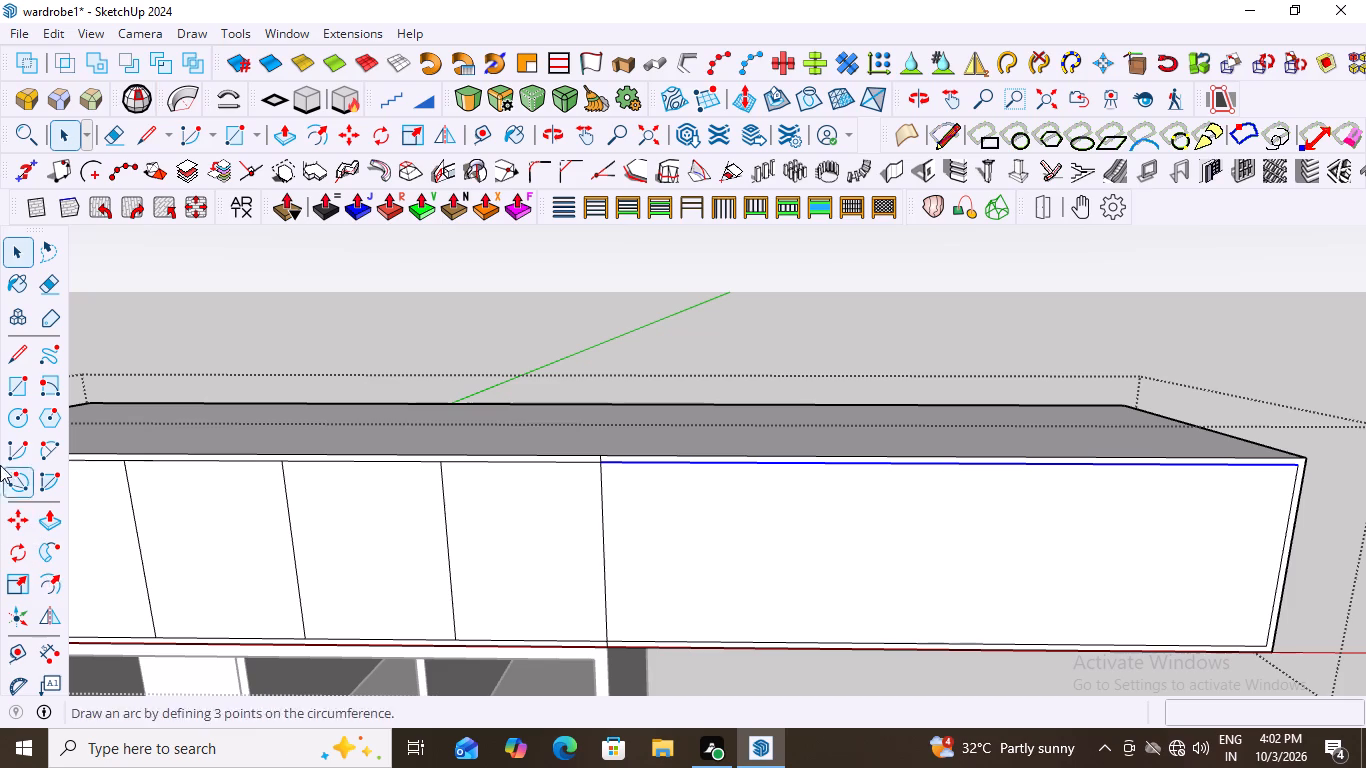
# Draw two vertical lines about 1' 8" long from the overhanging section's division points to its lower inner edge, then close the group.
pyautogui.click(16, 356)
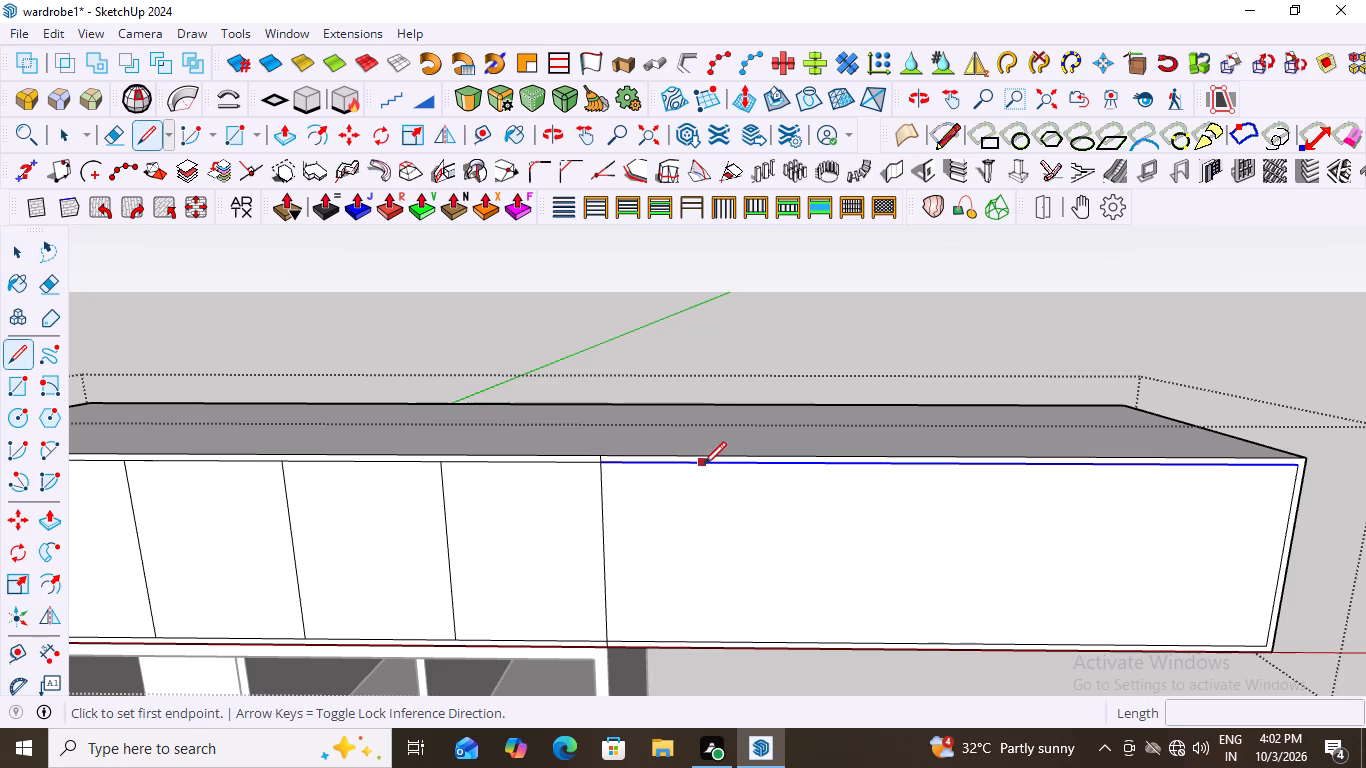
pyautogui.click(831, 465)
pyautogui.scroll(3, 824, 681)
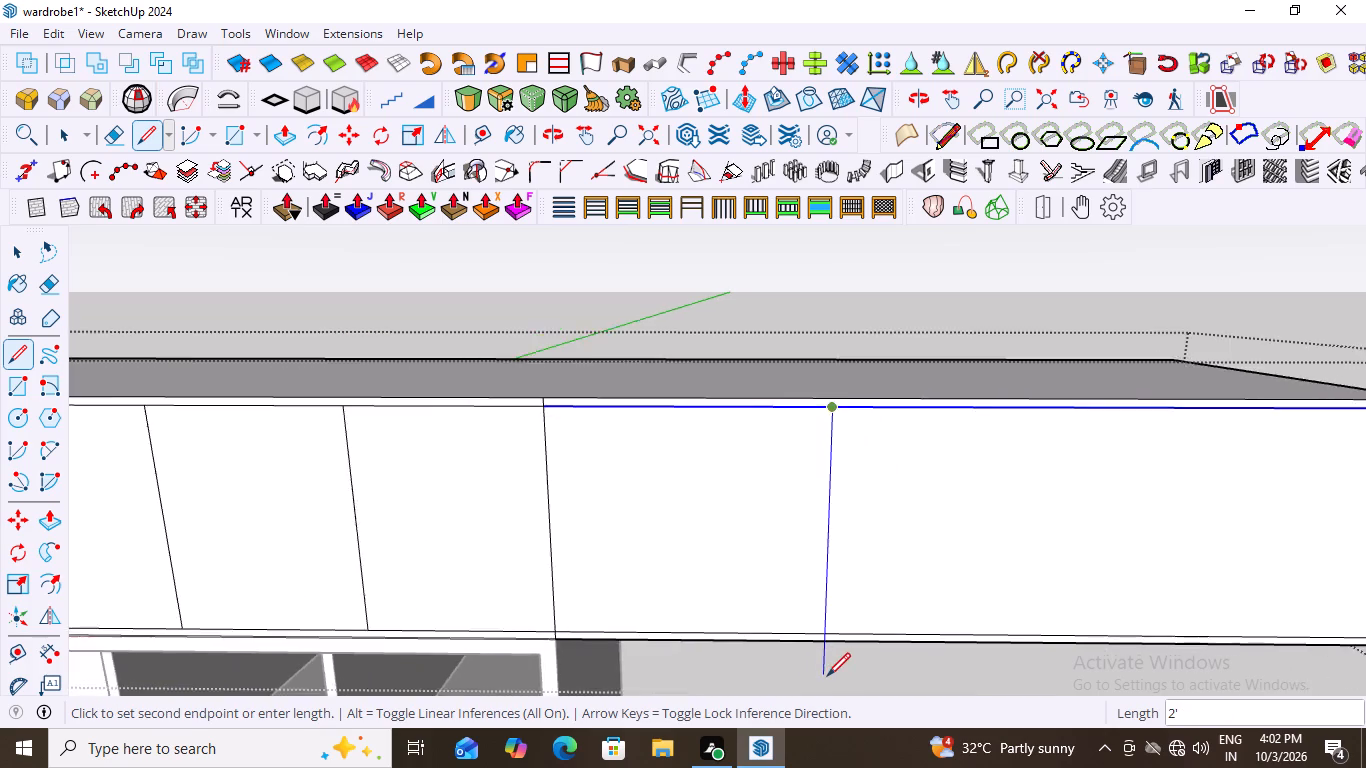
pyautogui.scroll(8, 827, 676)
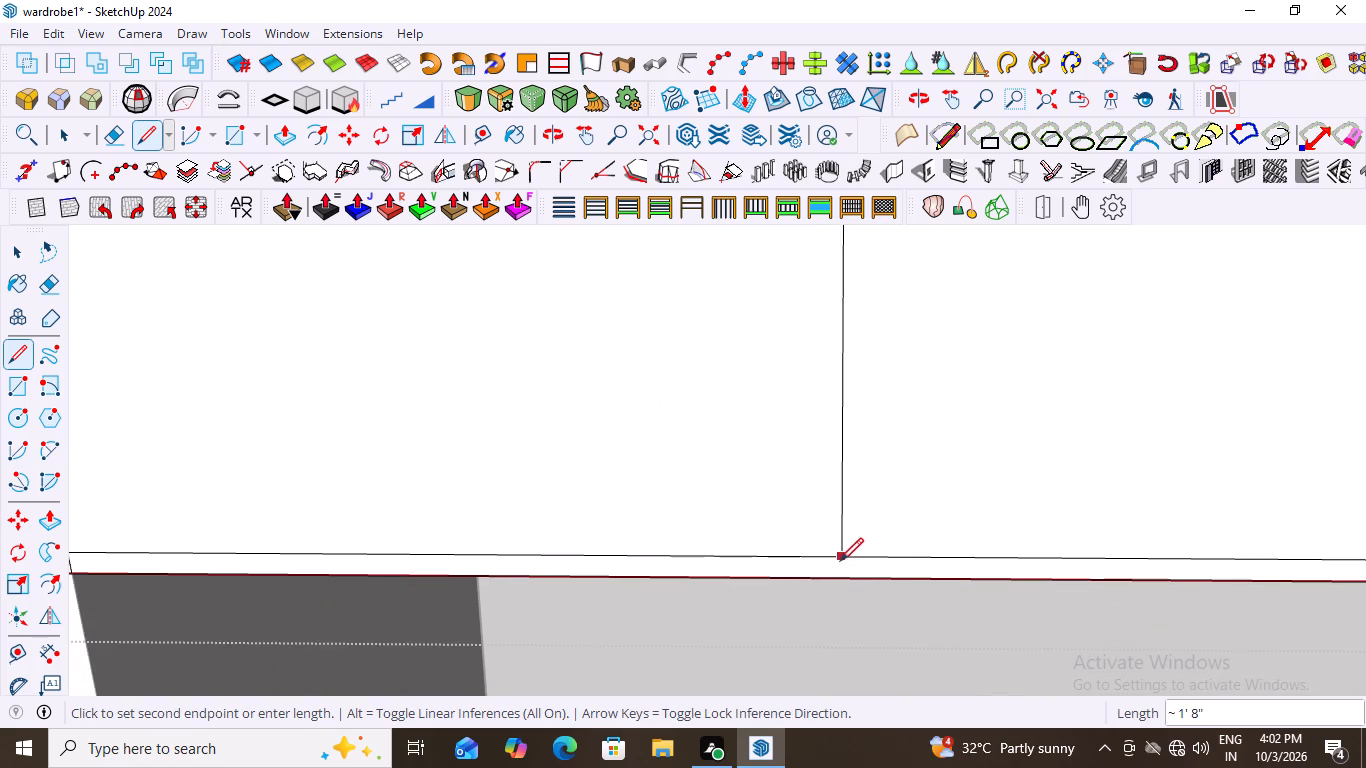
pyautogui.scroll(-19, 850, 562)
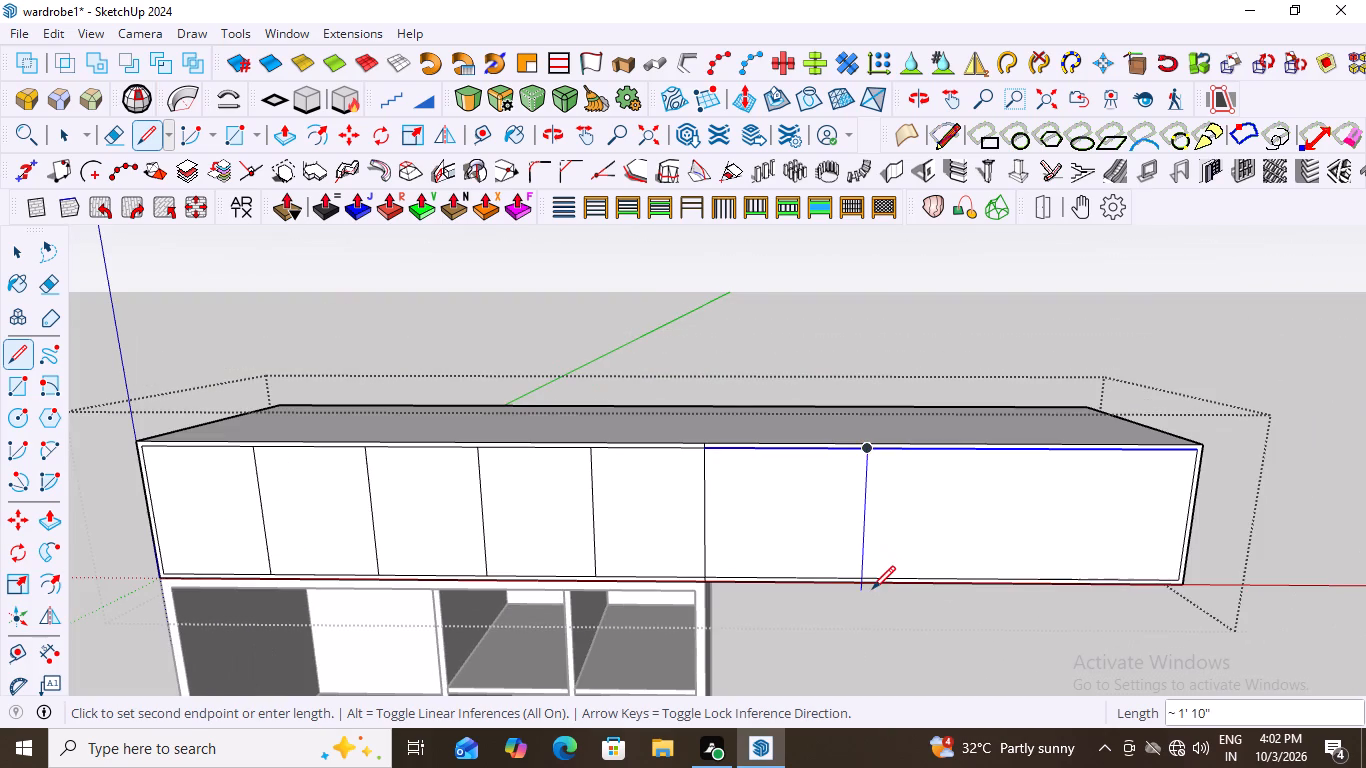
pyautogui.scroll(18, 862, 576)
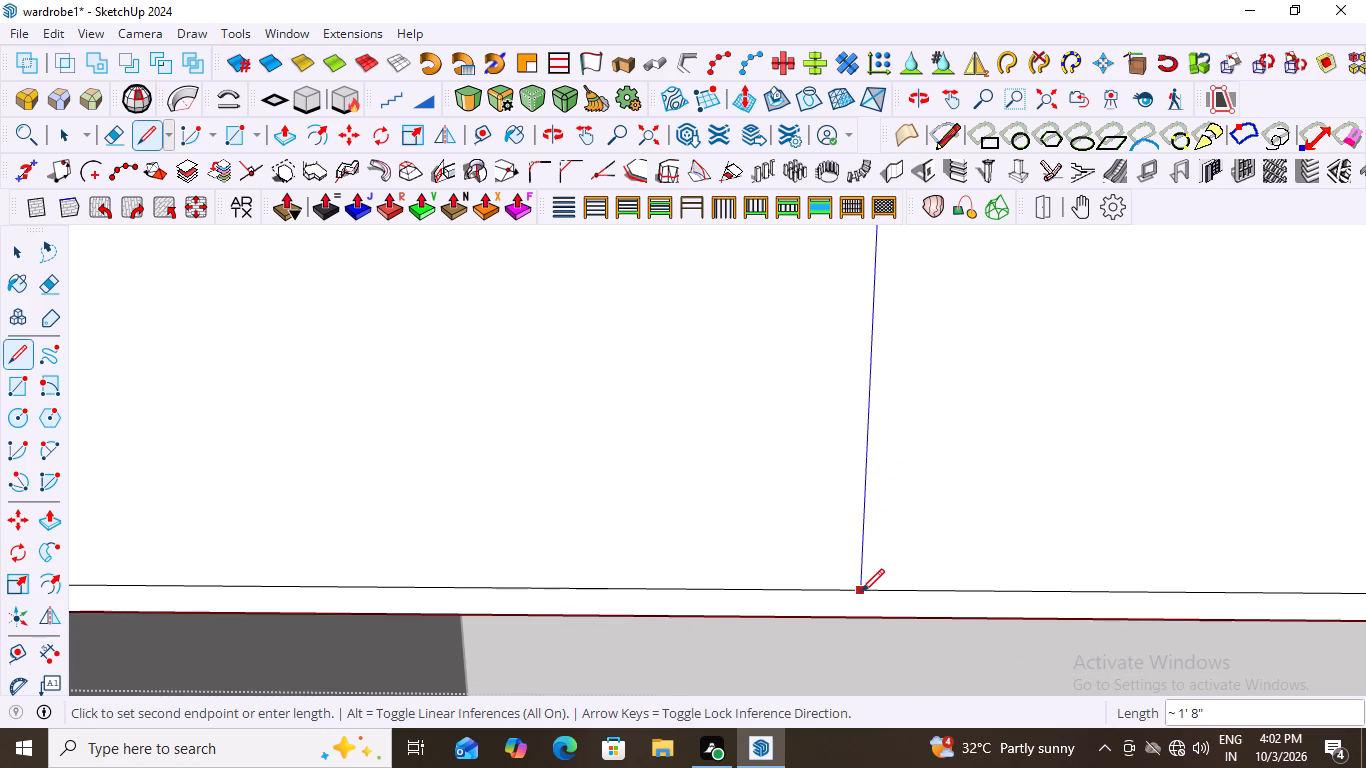
pyautogui.click(861, 592)
pyautogui.scroll(-16, 694, 595)
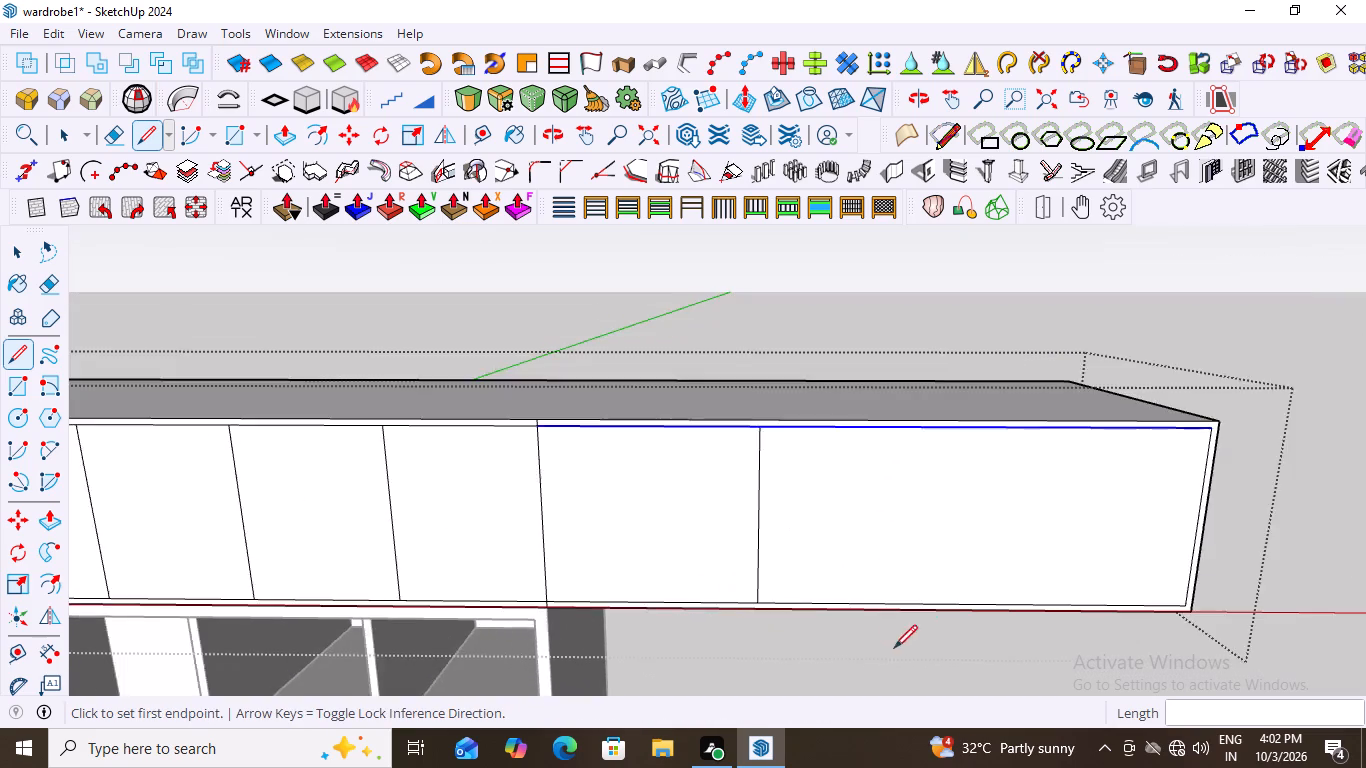
pyautogui.scroll(-4, 894, 648)
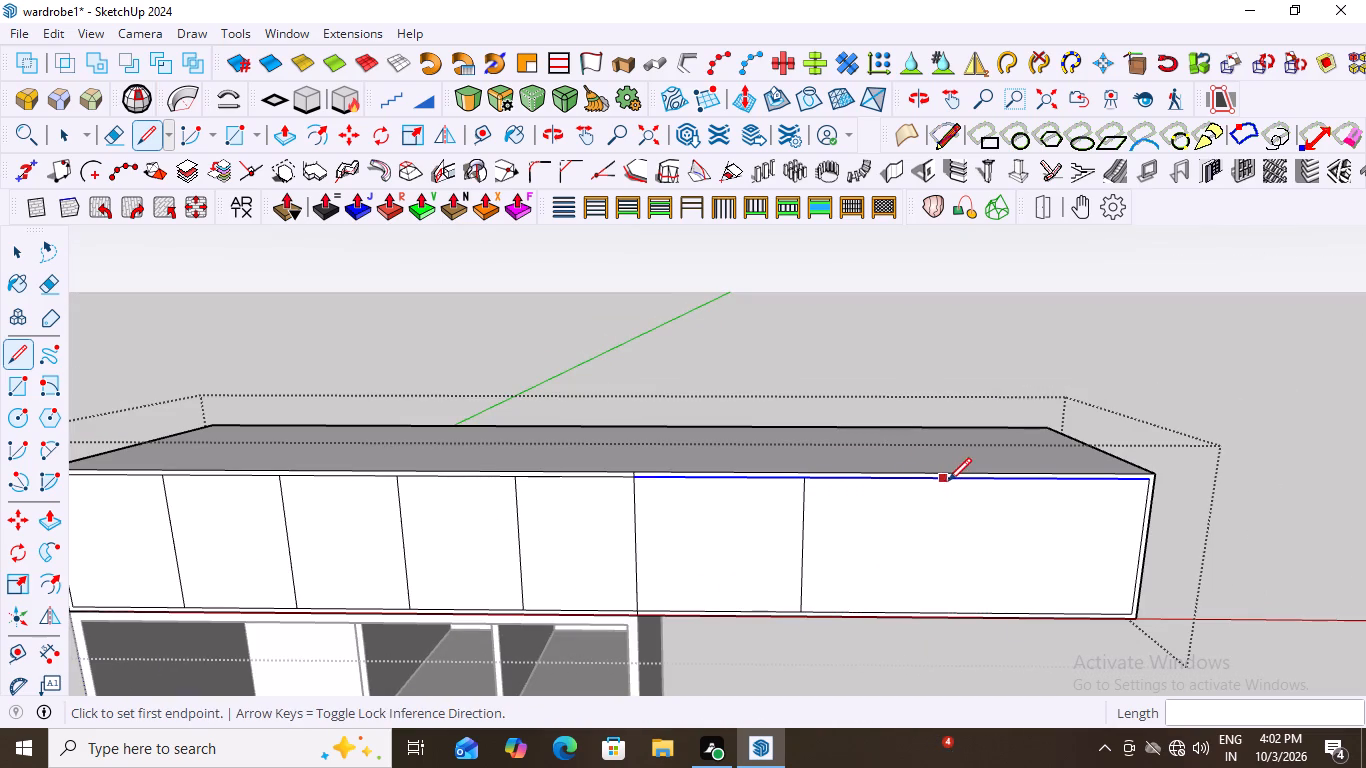
pyautogui.click(974, 481)
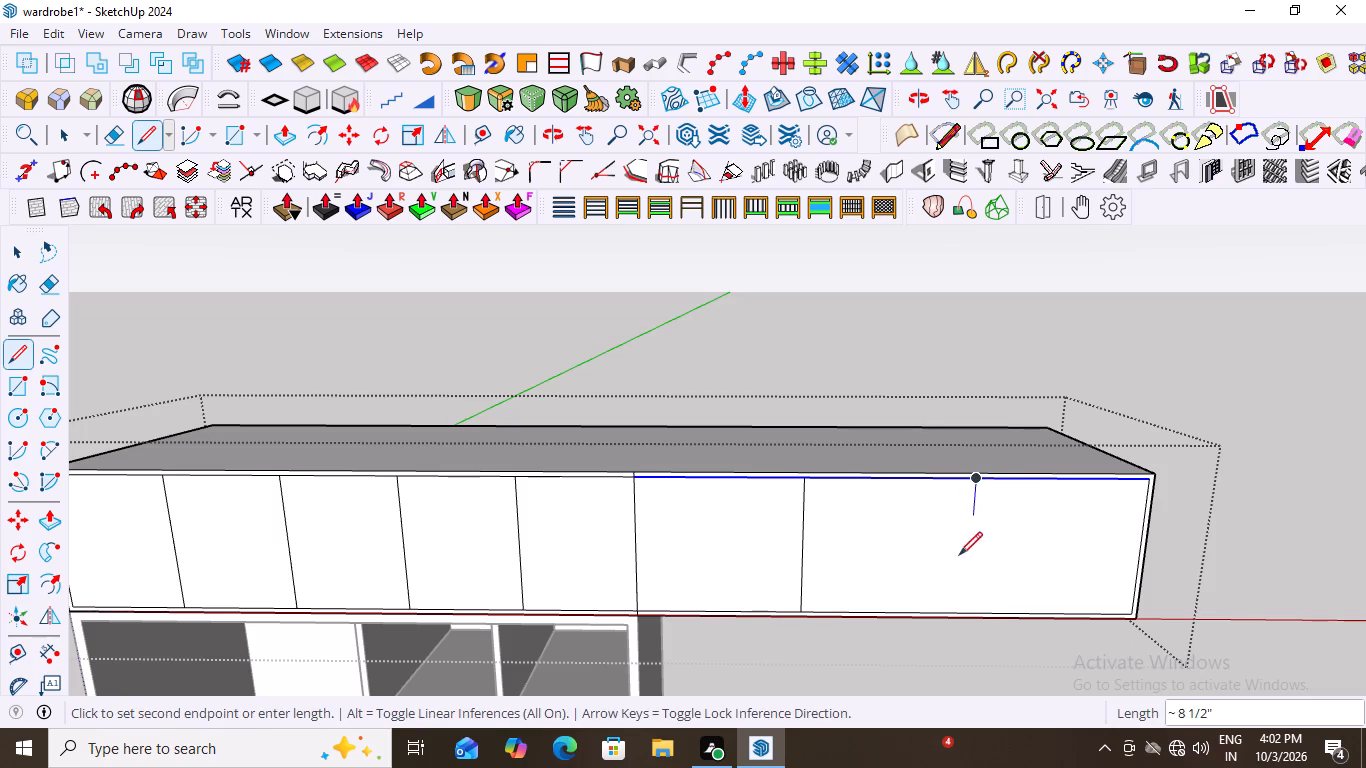
pyautogui.scroll(6, 968, 614)
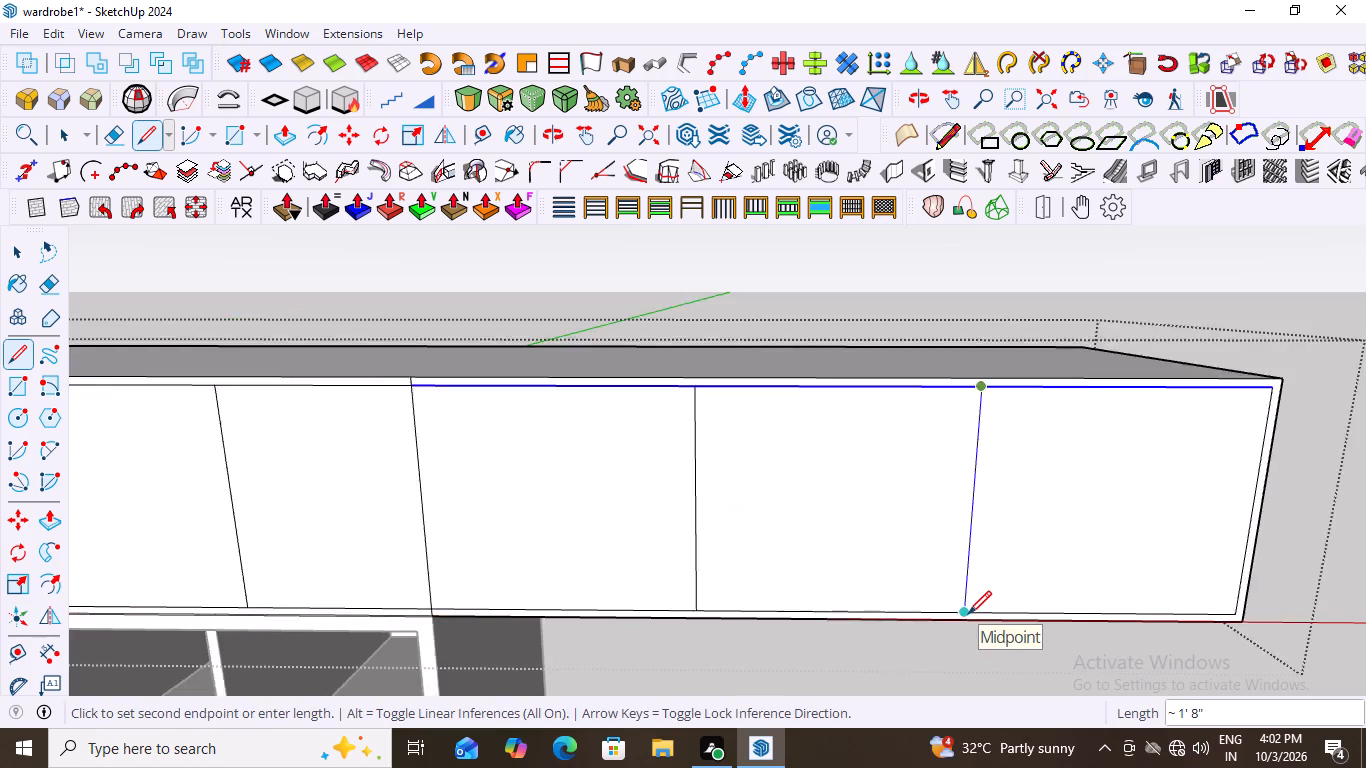
pyautogui.scroll(9, 968, 614)
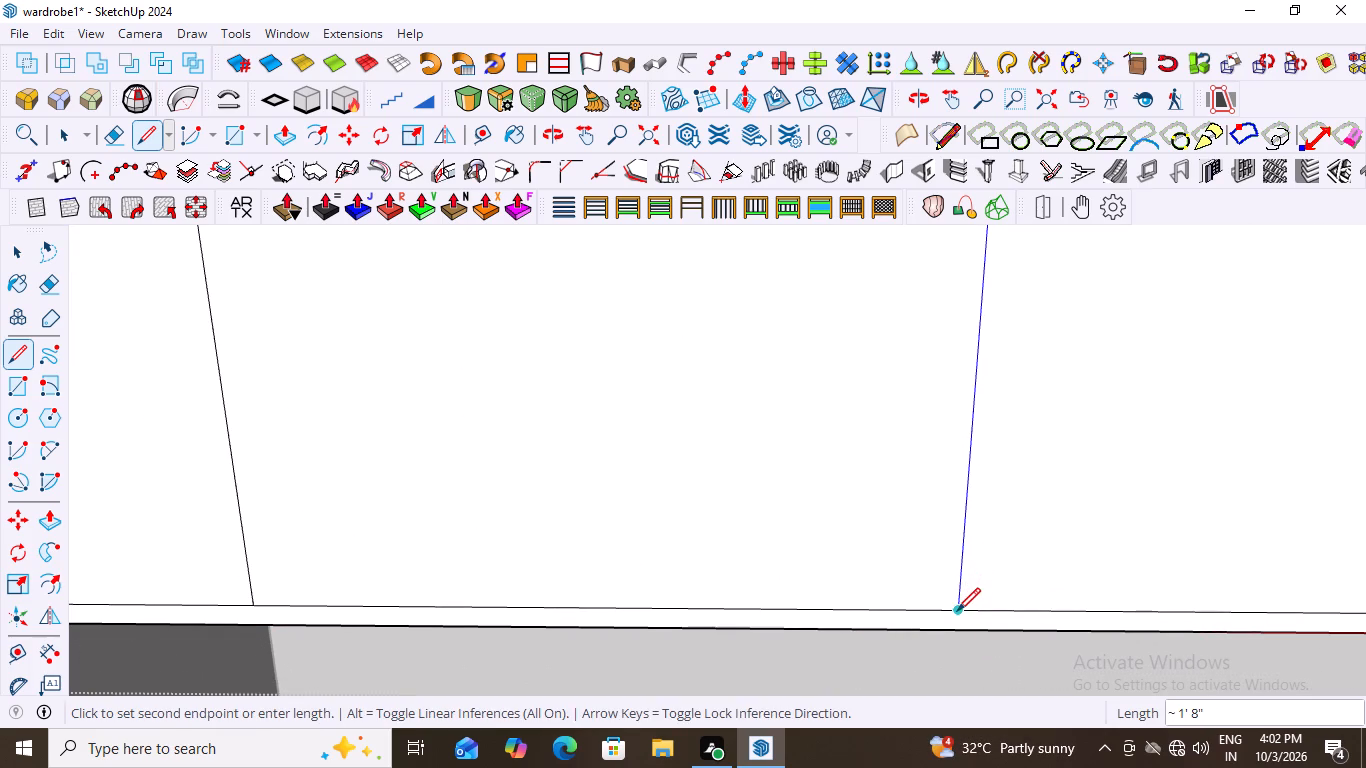
pyautogui.click(957, 612)
pyautogui.scroll(-20, 751, 542)
pyautogui.scroll(-2, 751, 542)
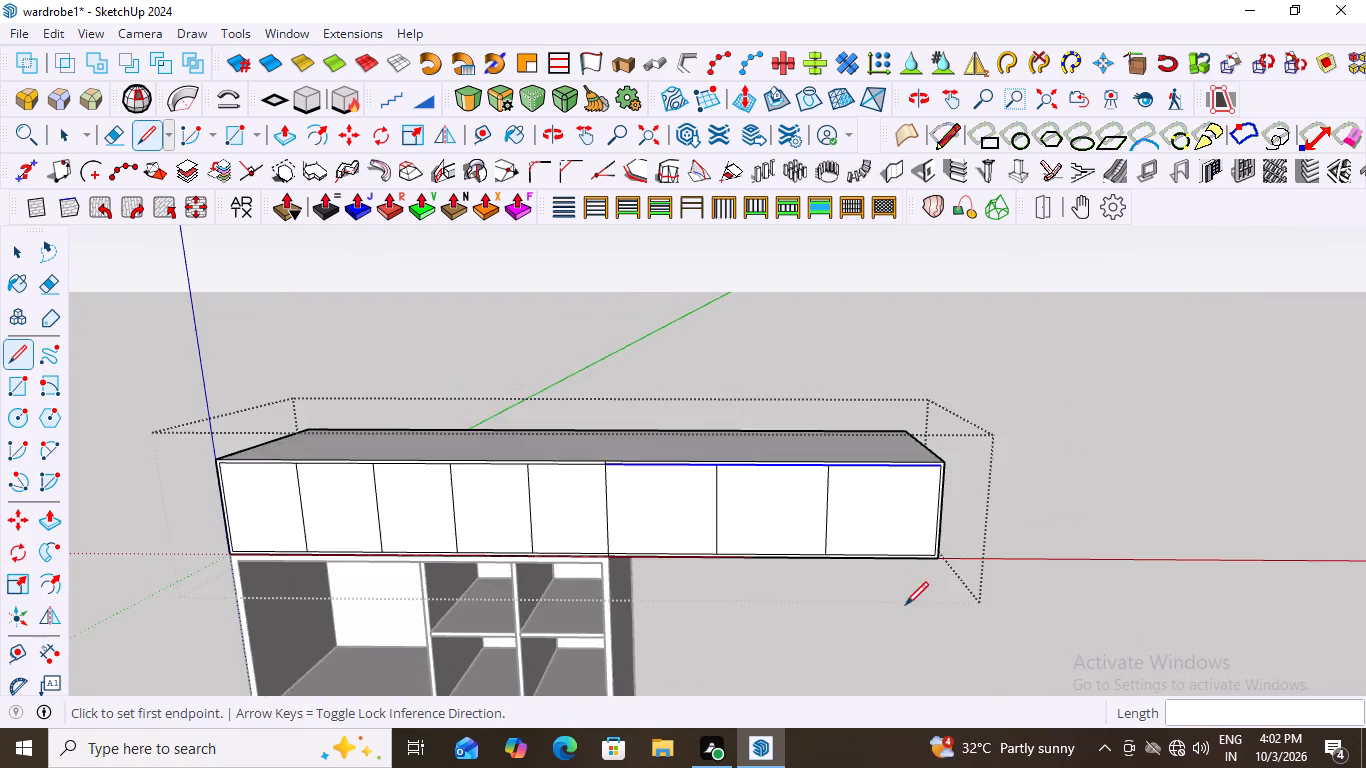
pyautogui.scroll(-4, 905, 605)
pyautogui.press('space')
pyautogui.click(1064, 547)
pyautogui.moveTo(805, 617); pyautogui.dragTo(713, 504, button='middle')
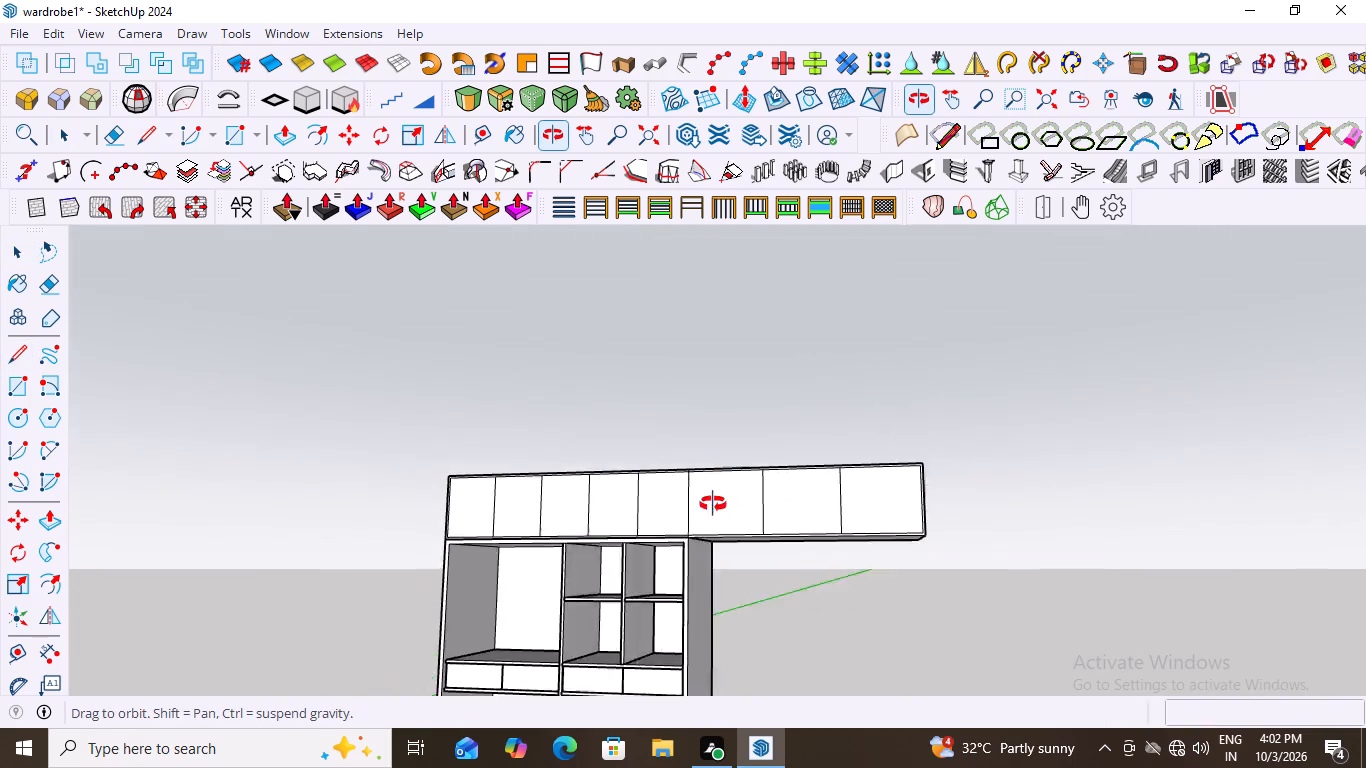
# Examine the top cabinet's divided front and the wardrobe below it from several angles.
pyautogui.moveTo(713, 504); pyautogui.dragTo(882, 549, button='middle')
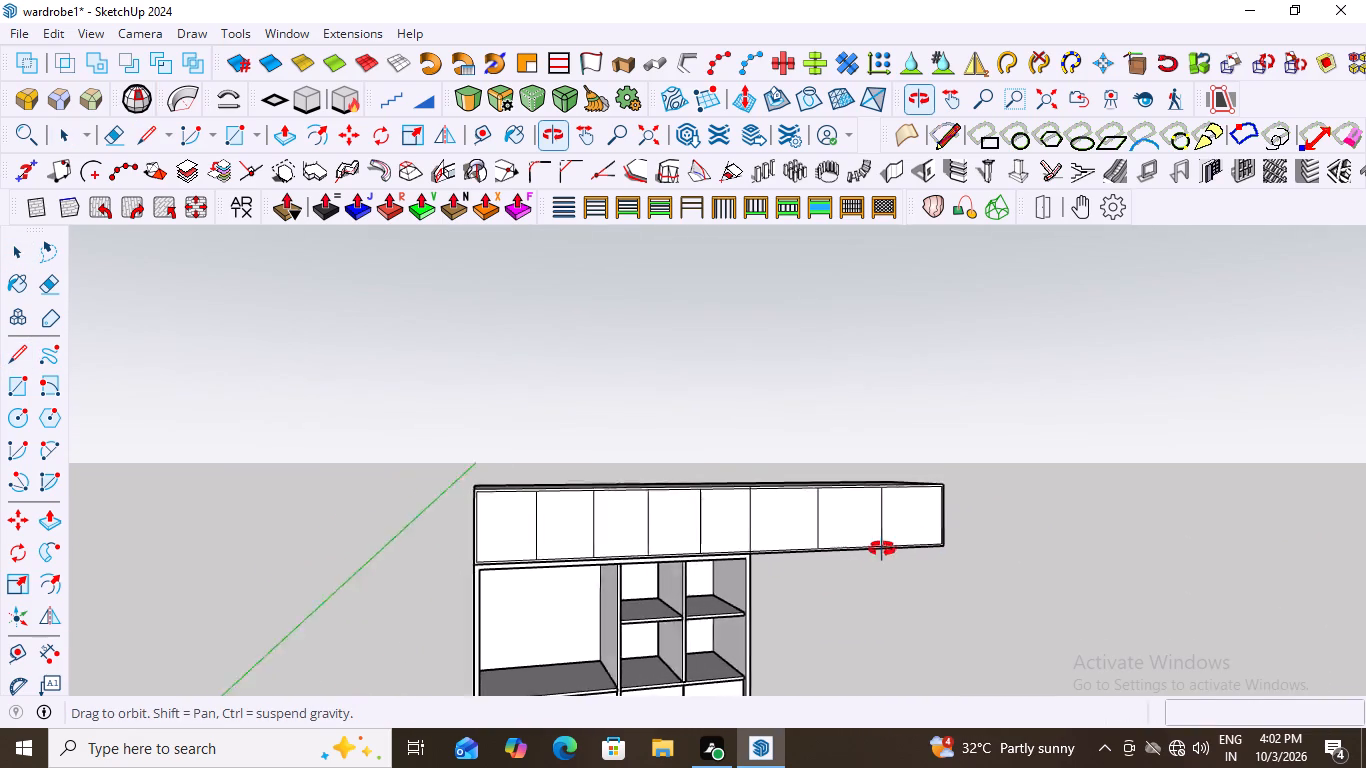
pyautogui.moveTo(882, 549); pyautogui.dragTo(645, 471, button='middle')
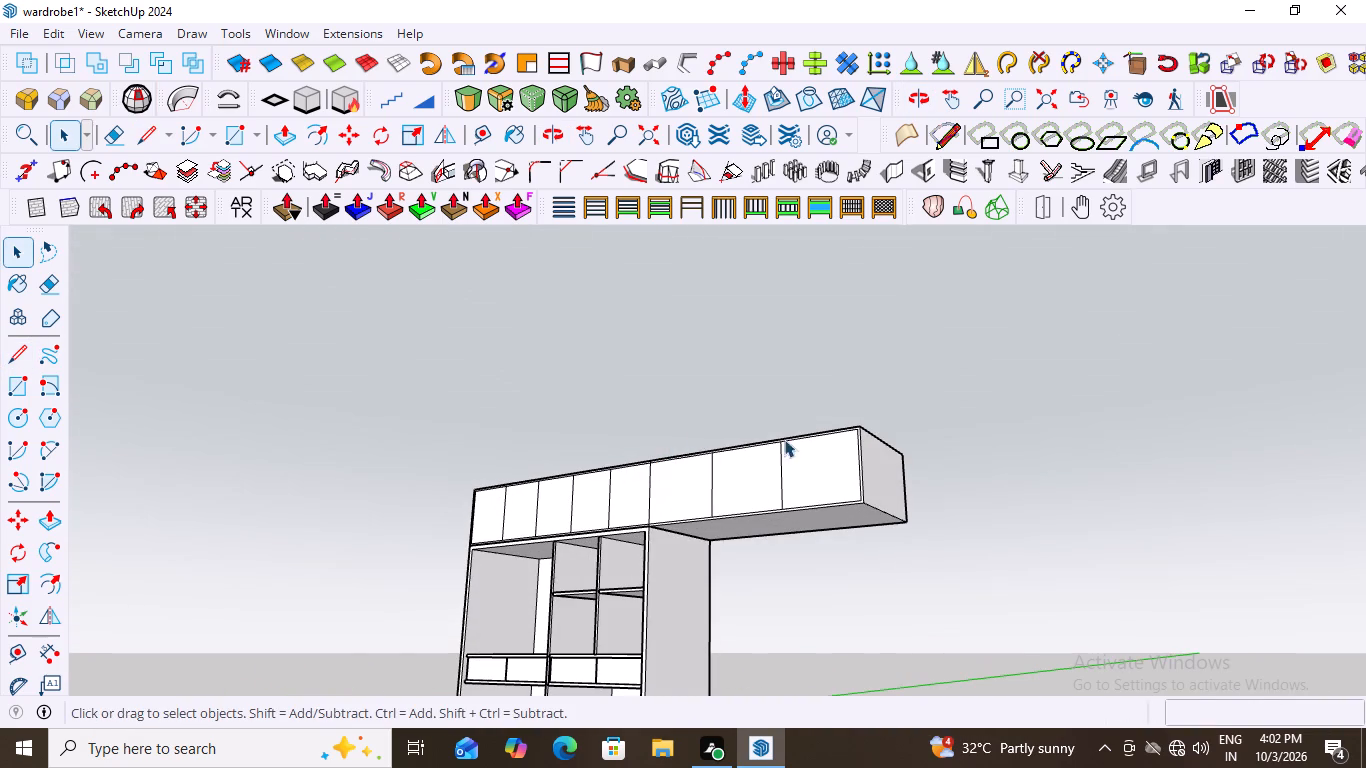
pyautogui.moveTo(727, 565); pyautogui.dragTo(913, 651, button='middle')
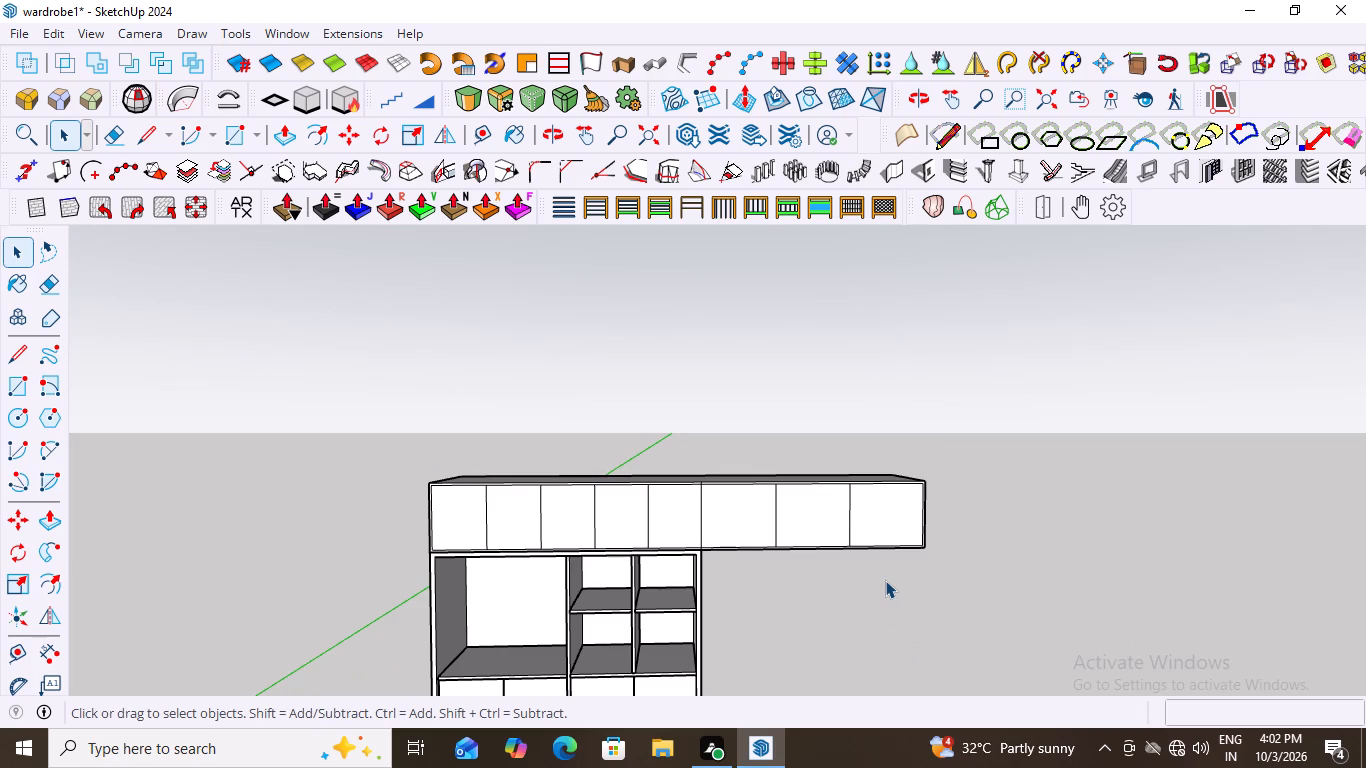
pyautogui.scroll(-7, 862, 549)
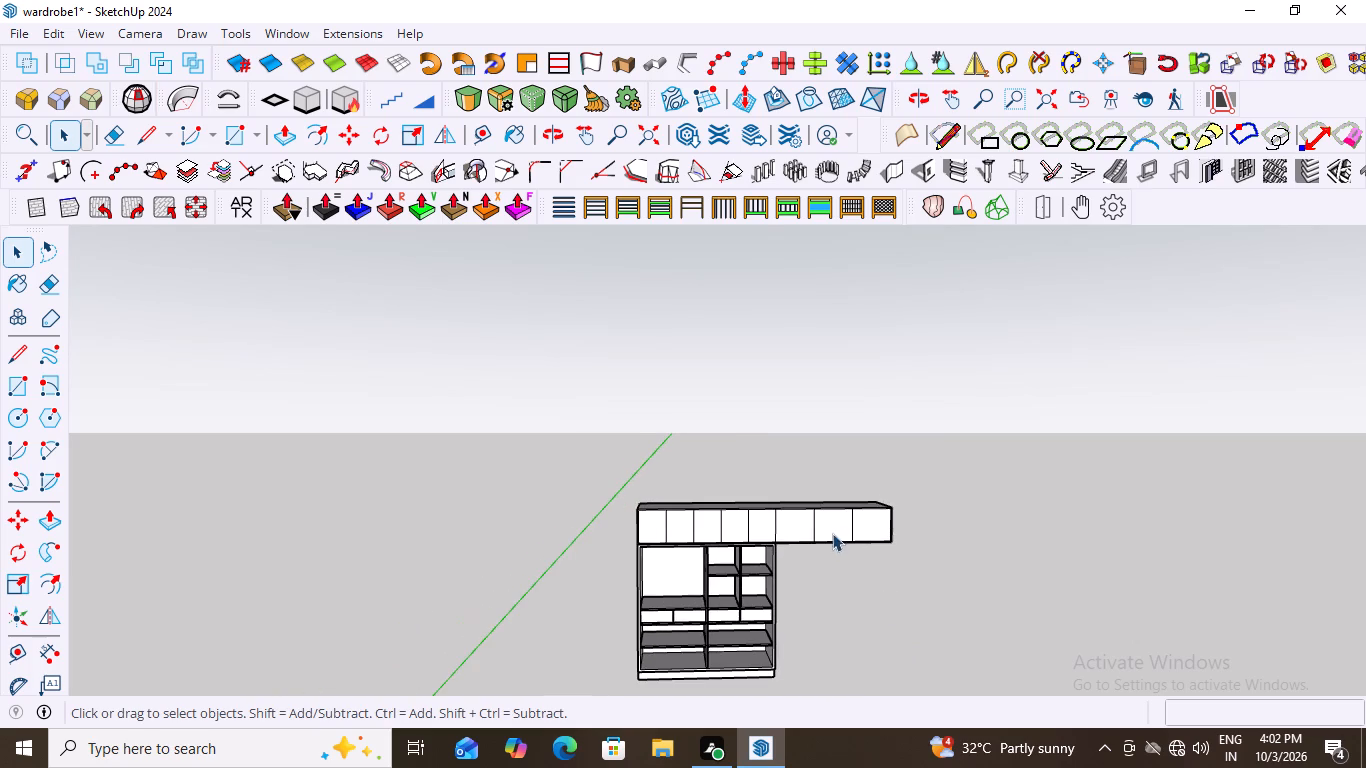
pyautogui.scroll(4, 822, 628)
pyautogui.scroll(3, 624, 473)
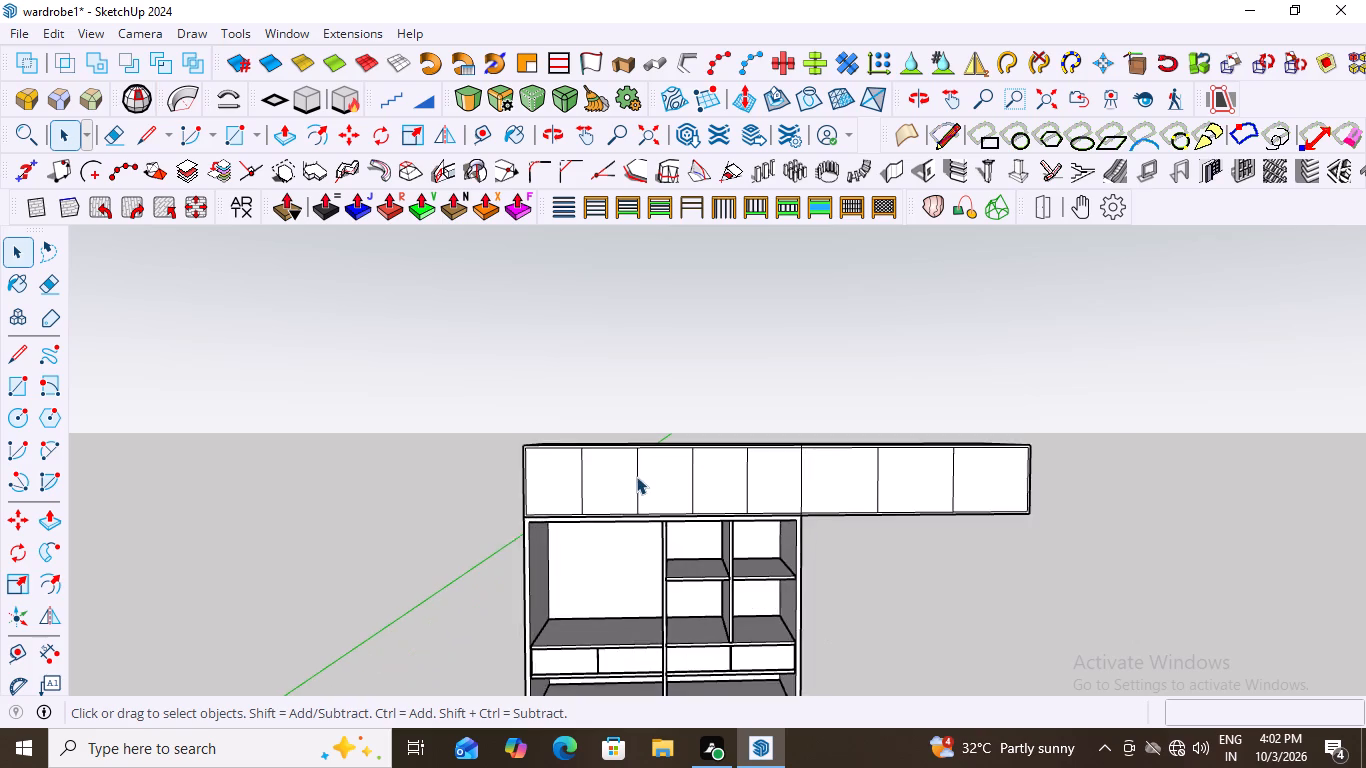
pyautogui.scroll(2, 636, 476)
pyautogui.scroll(5, 569, 528)
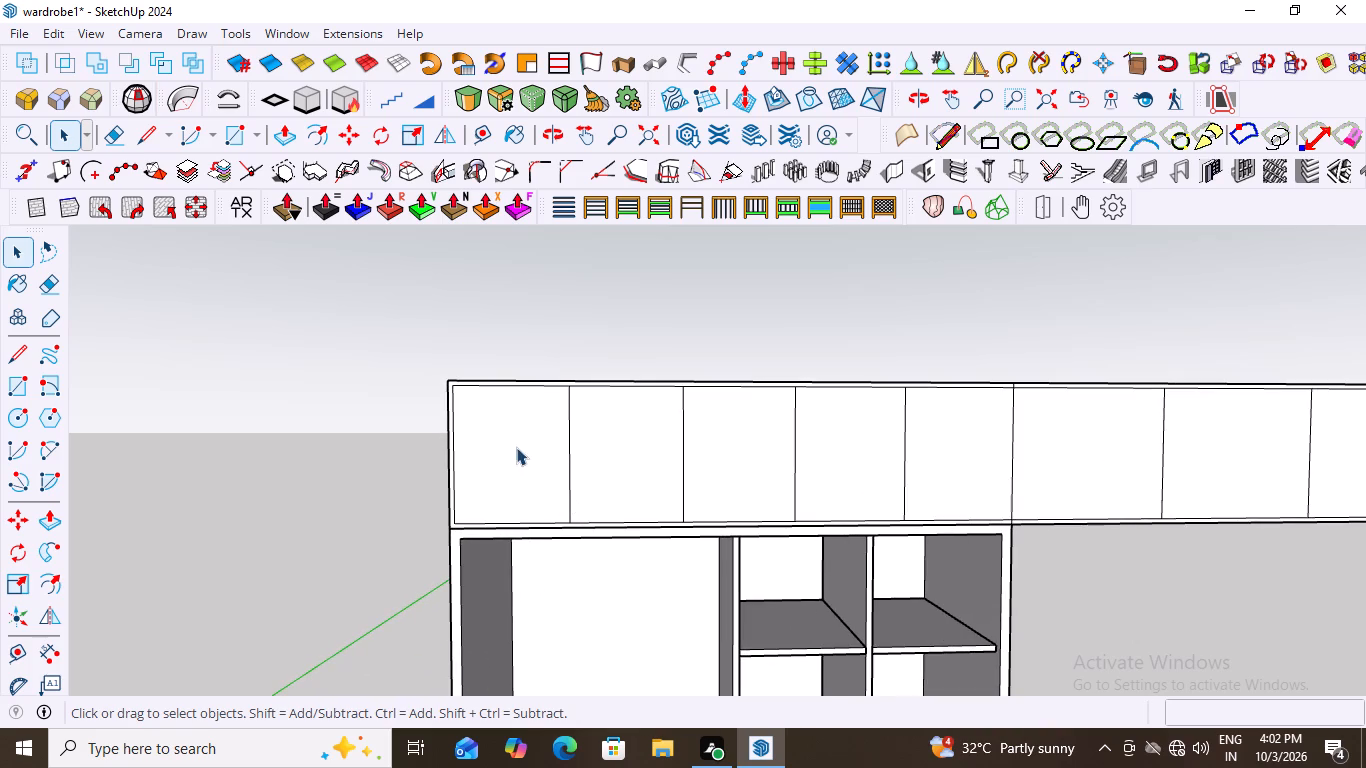
pyautogui.moveTo(515, 445); pyautogui.dragTo(517, 490, button='middle')
pyautogui.scroll(3, 548, 541)
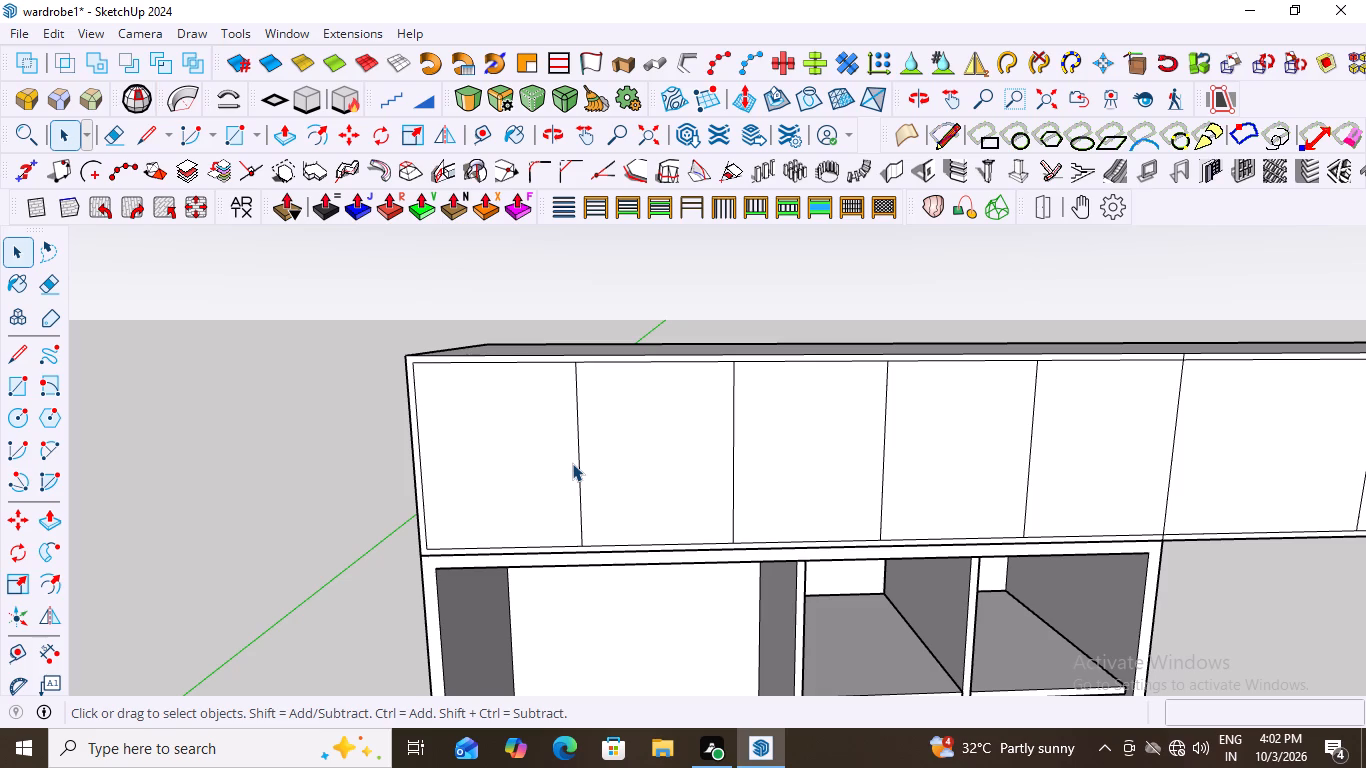
pyautogui.scroll(-5, 572, 463)
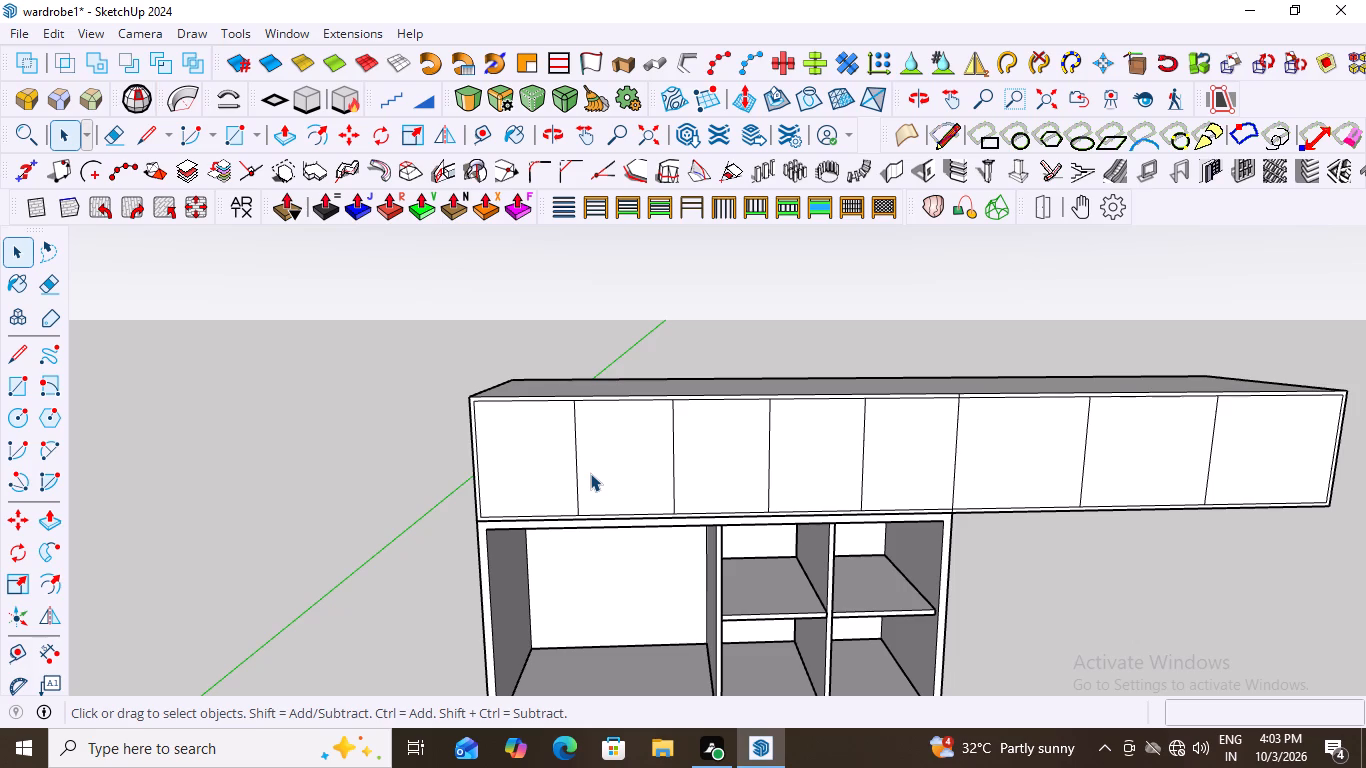
pyautogui.scroll(-3, 542, 517)
# Open the top cabinet group and copy the first vertical division line 9 mm away from the overhang side.
pyautogui.scroll(9, 566, 505)
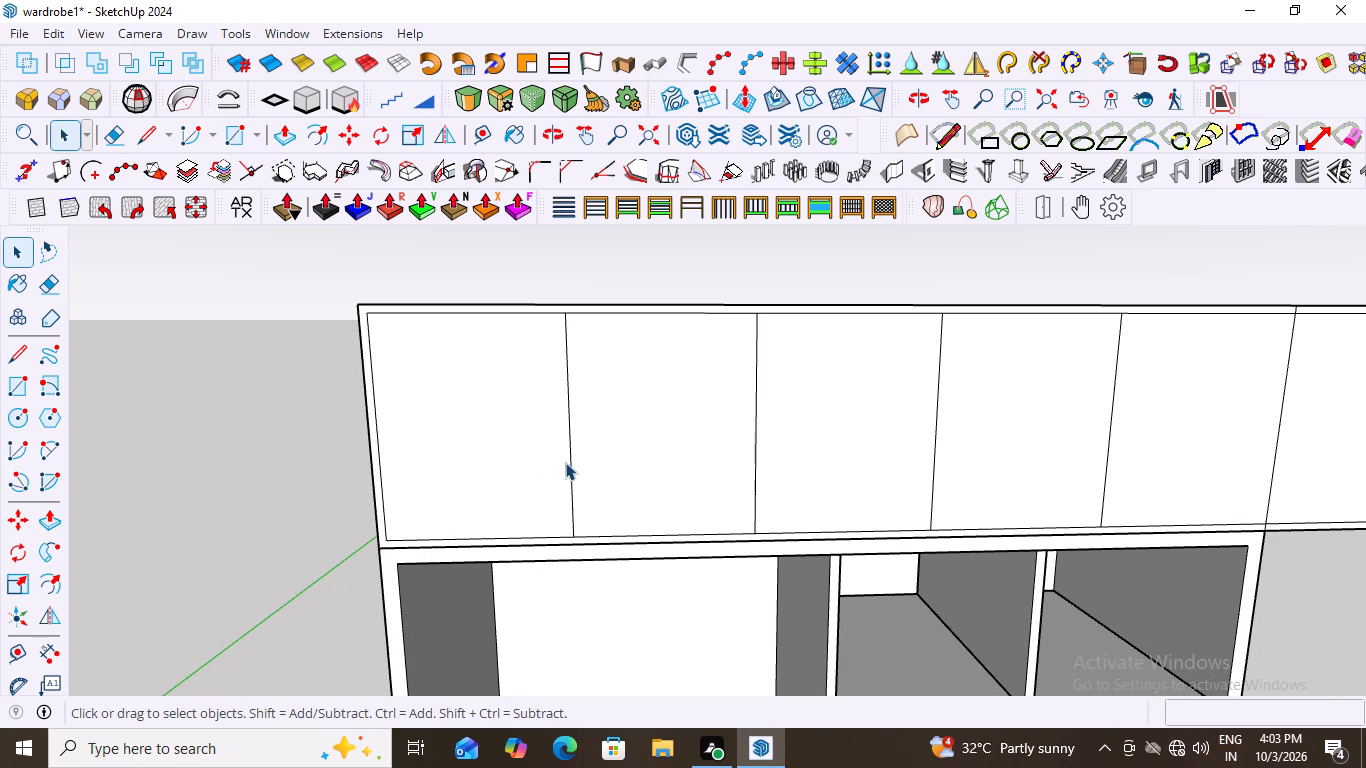
pyautogui.click(568, 463)
pyautogui.doubleClick(568, 463)
pyautogui.click(568, 463)
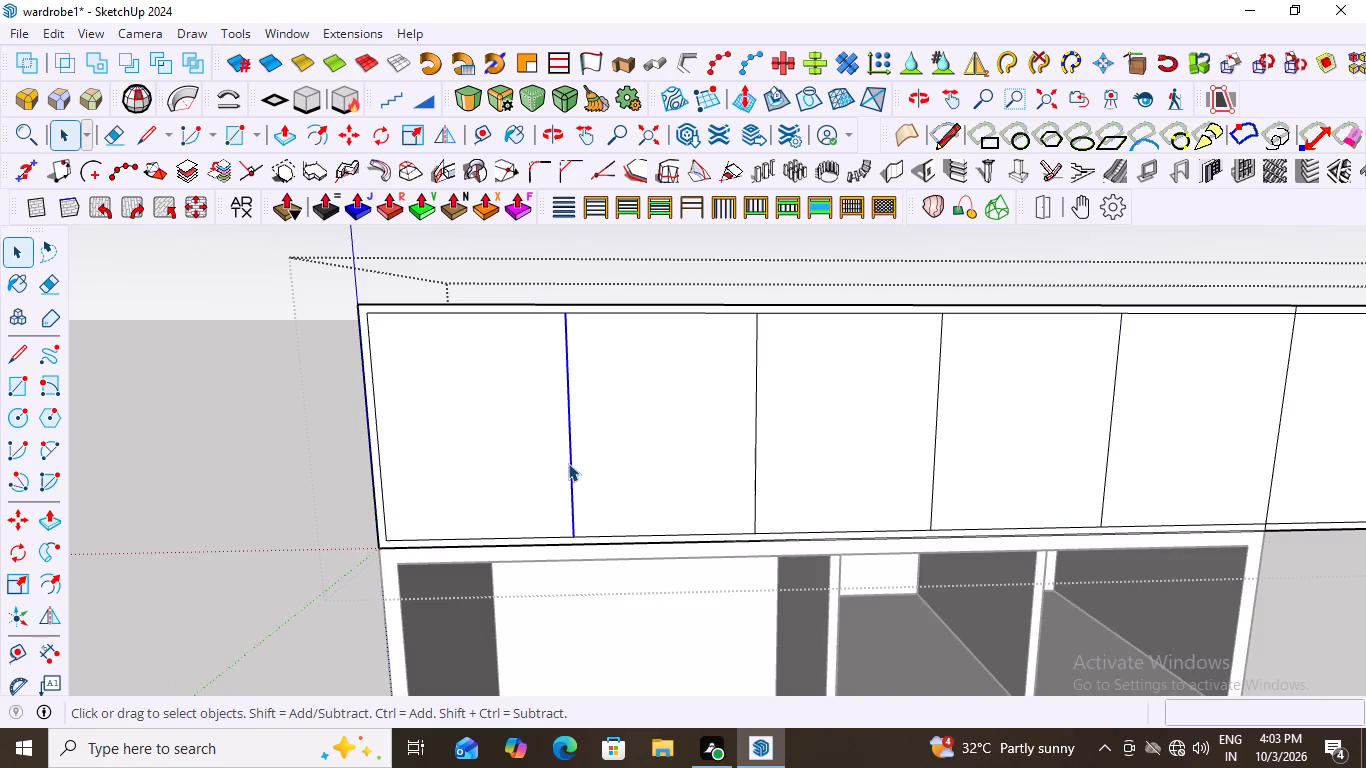
pyautogui.press('m')
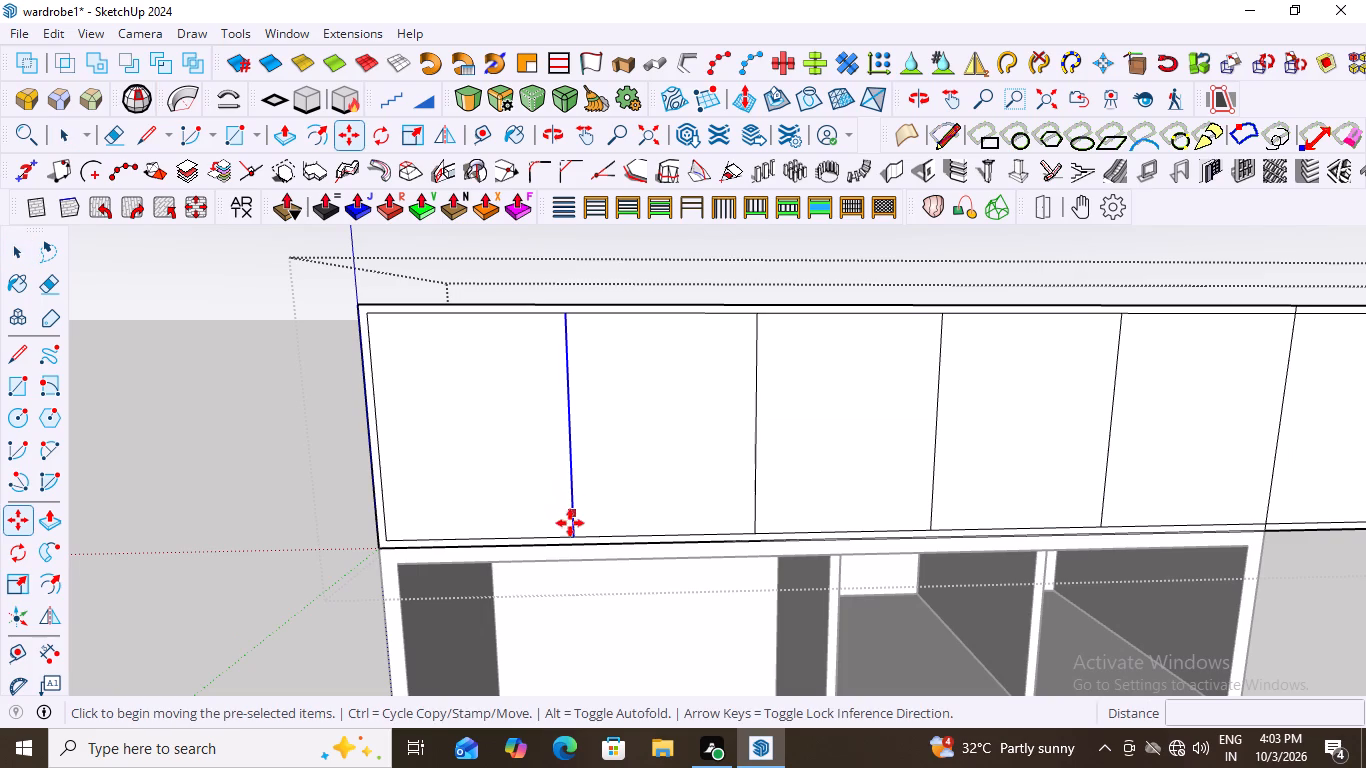
pyautogui.click(573, 534)
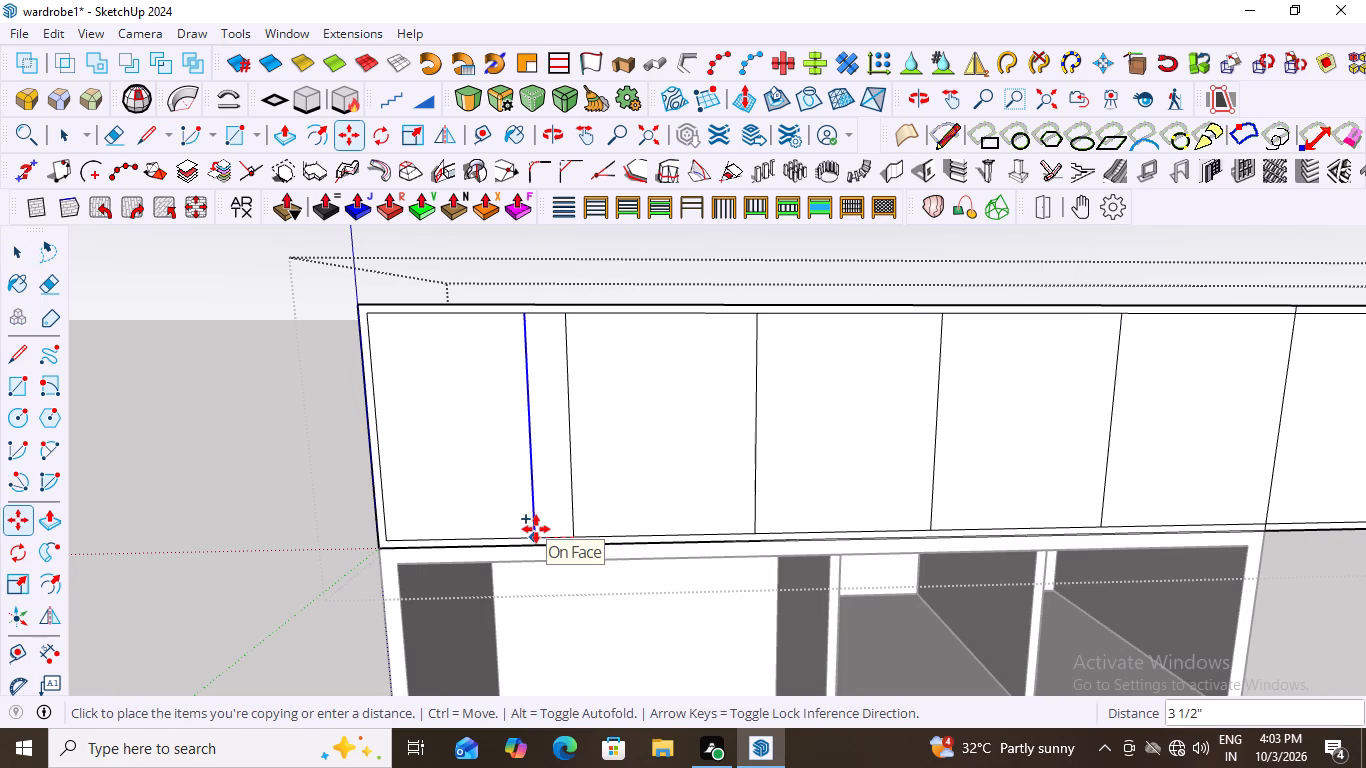
pyautogui.press('9')
pyautogui.write('mm')
pyautogui.press('Return')
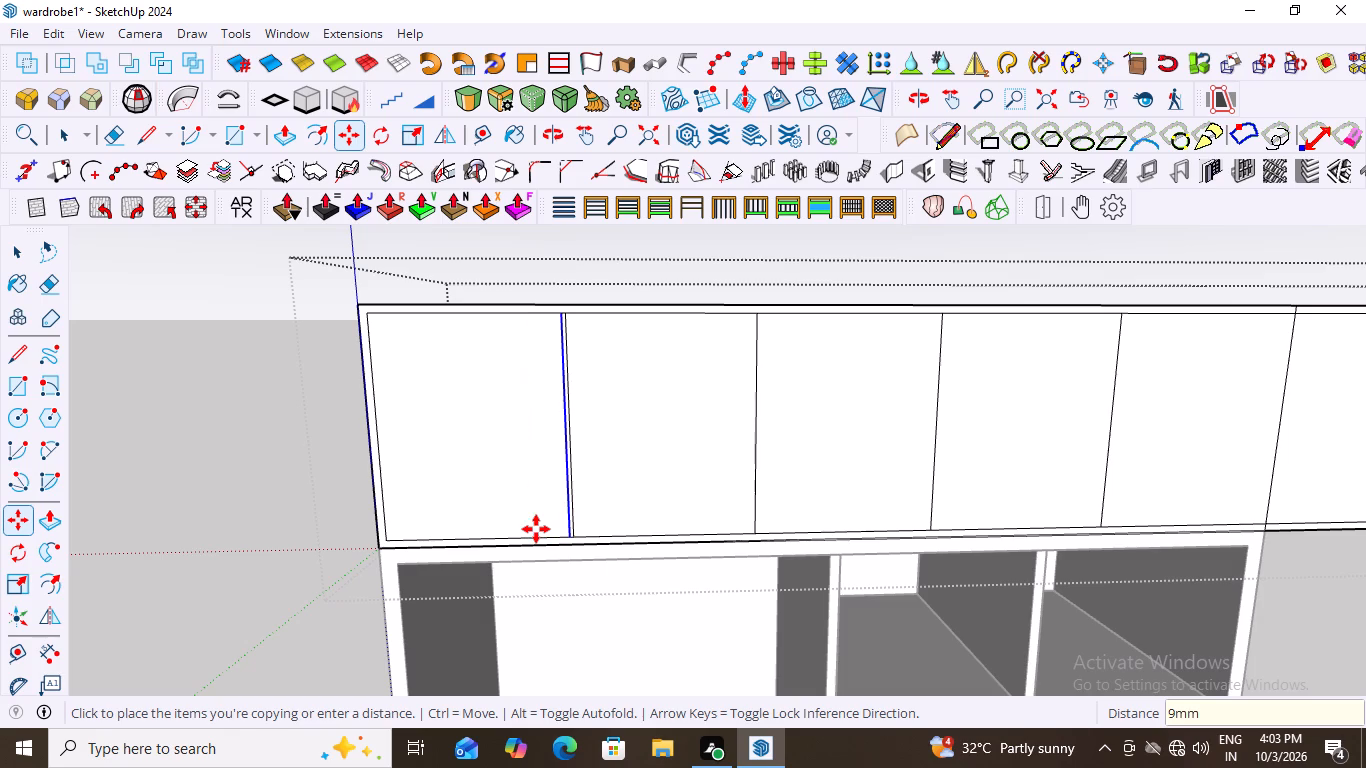
# Copy the offset line 18 mm back across the first division line toward the overhang, then close the cabinet group.
pyautogui.scroll(16, 579, 548)
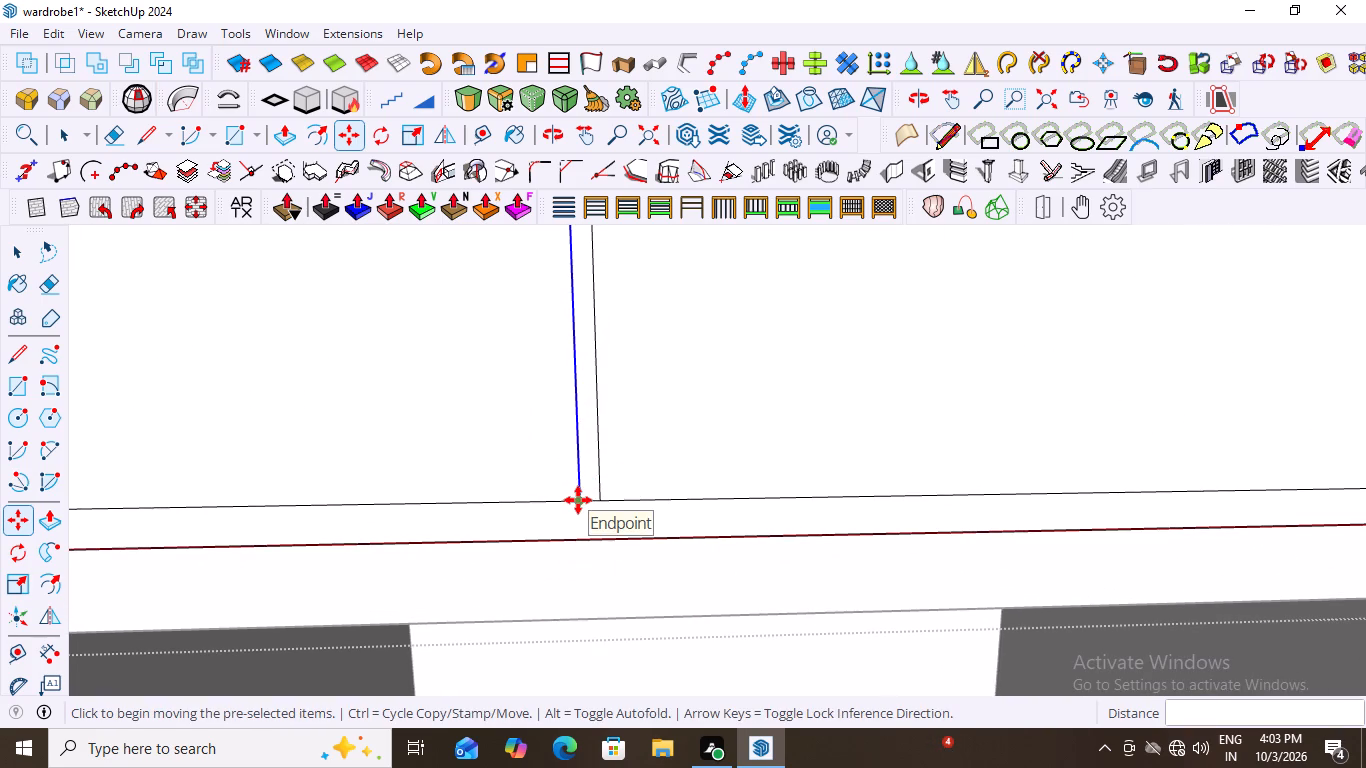
pyautogui.click(578, 500)
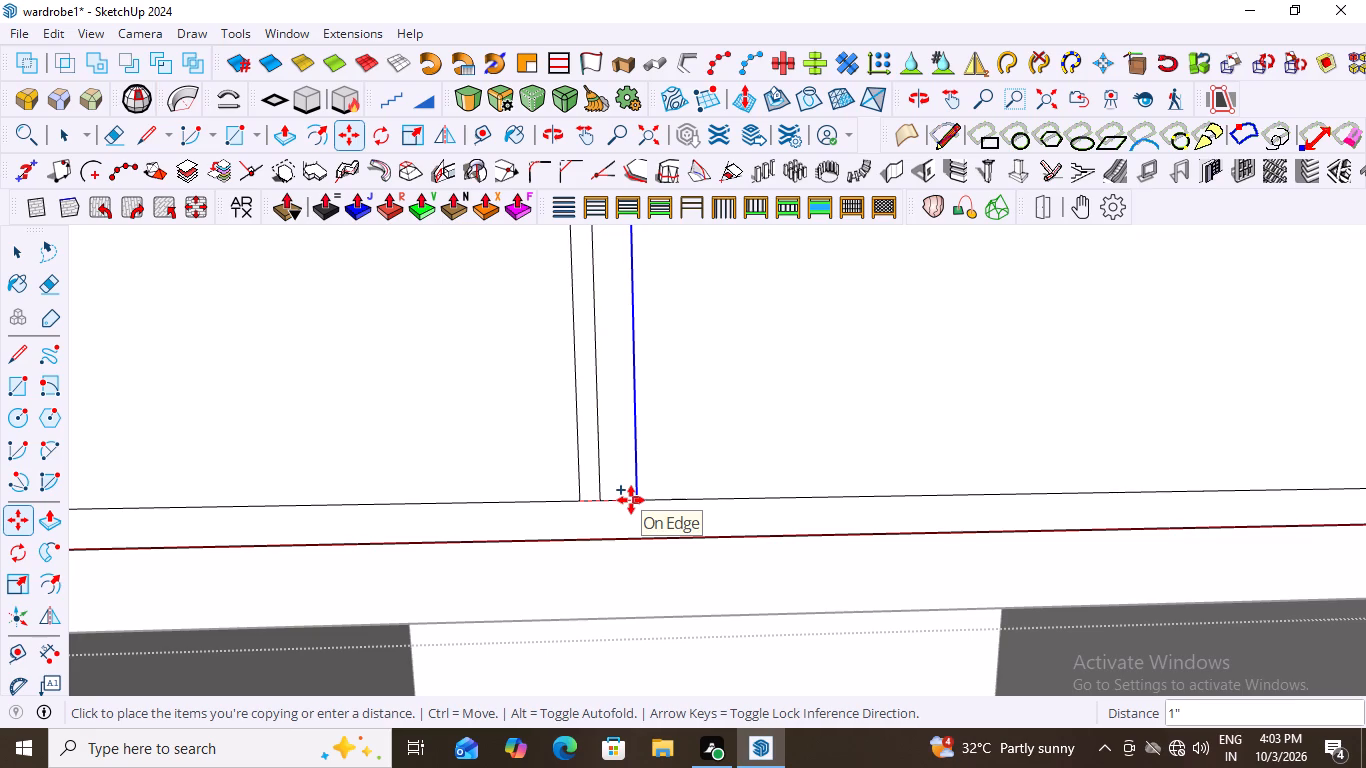
pyautogui.press('9')
pyautogui.press('BackSpace')
pyautogui.write('18')
pyautogui.write('mm')
pyautogui.press('Return')
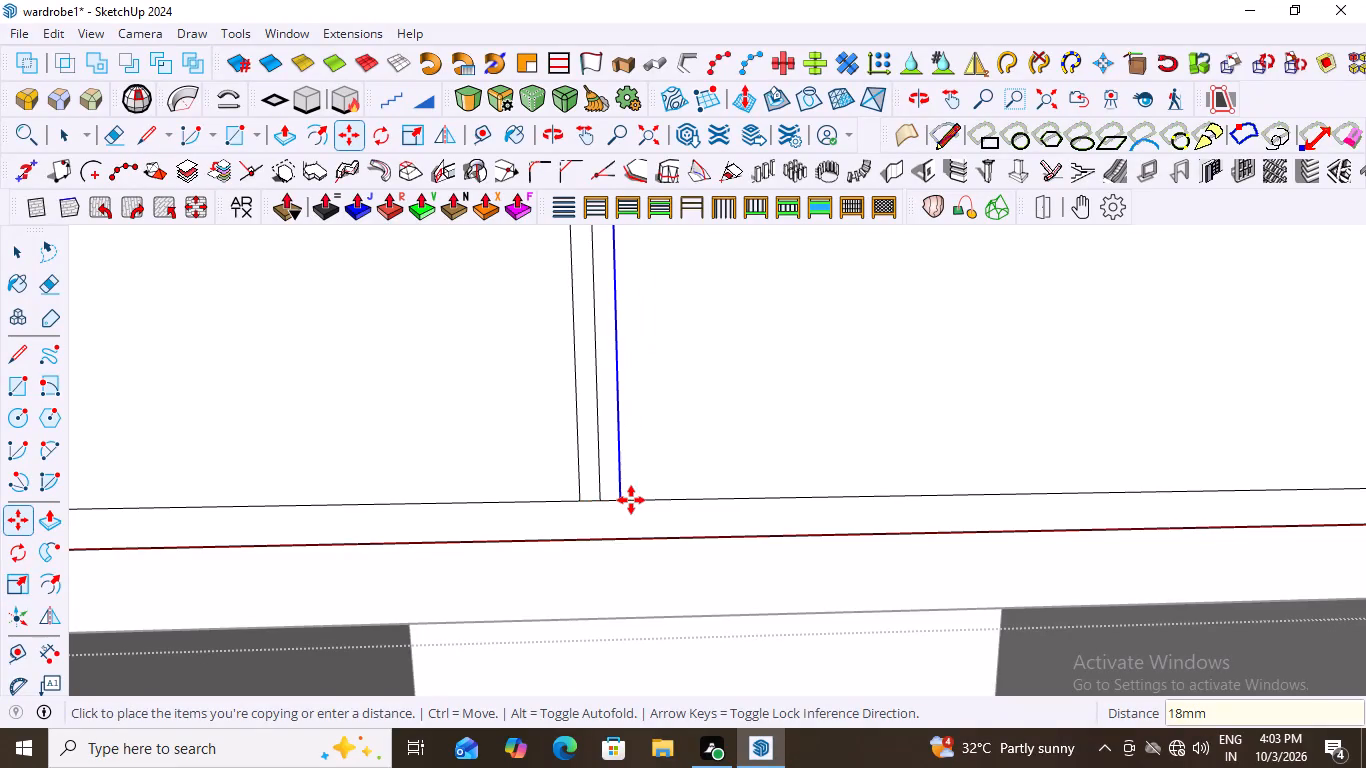
pyautogui.scroll(-20, 550, 549)
pyautogui.scroll(-3, 550, 549)
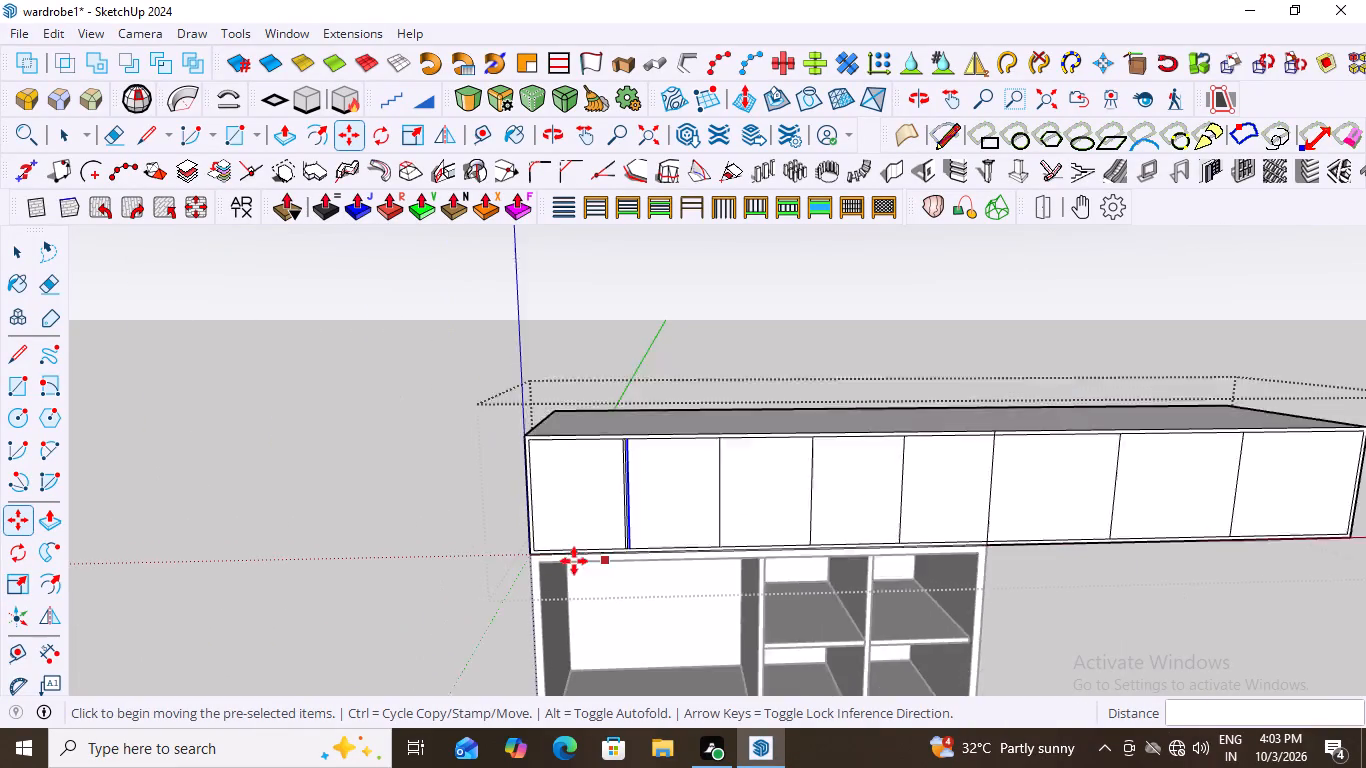
pyautogui.scroll(-4, 574, 561)
pyautogui.press('space')
pyautogui.click(661, 311)
# Reopen the top cabinet group and delete the original division line between the two offset lines.
pyautogui.scroll(3, 606, 574)
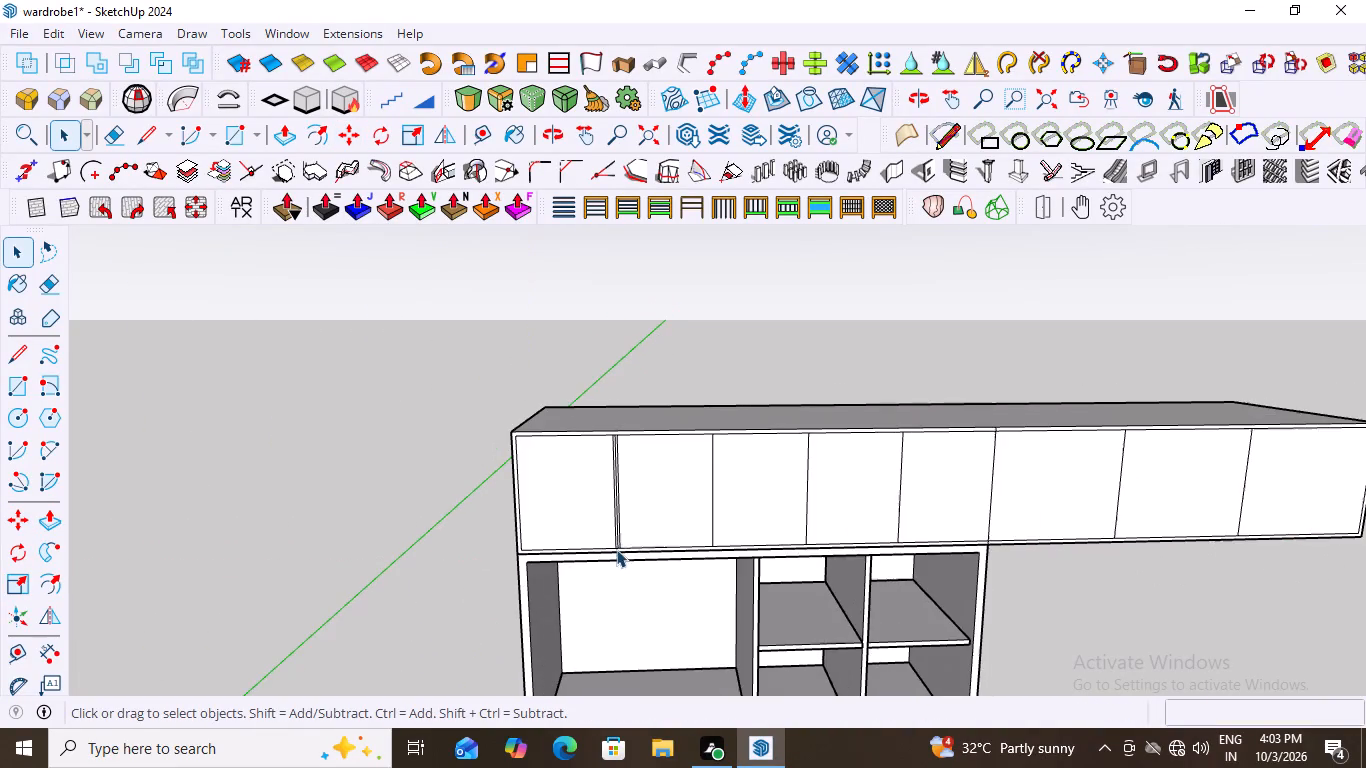
pyautogui.scroll(10, 607, 505)
pyautogui.scroll(4, 677, 561)
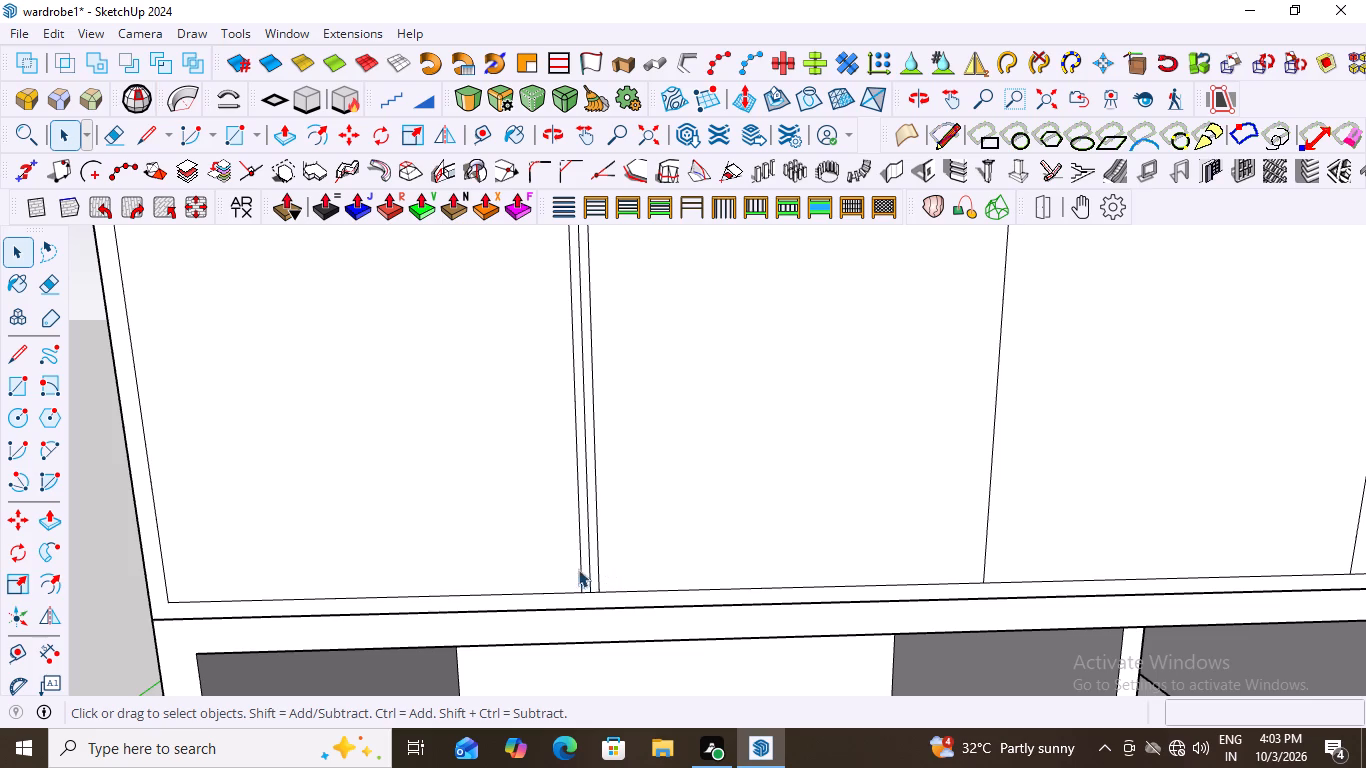
pyautogui.scroll(-8, 696, 536)
pyautogui.scroll(13, 642, 551)
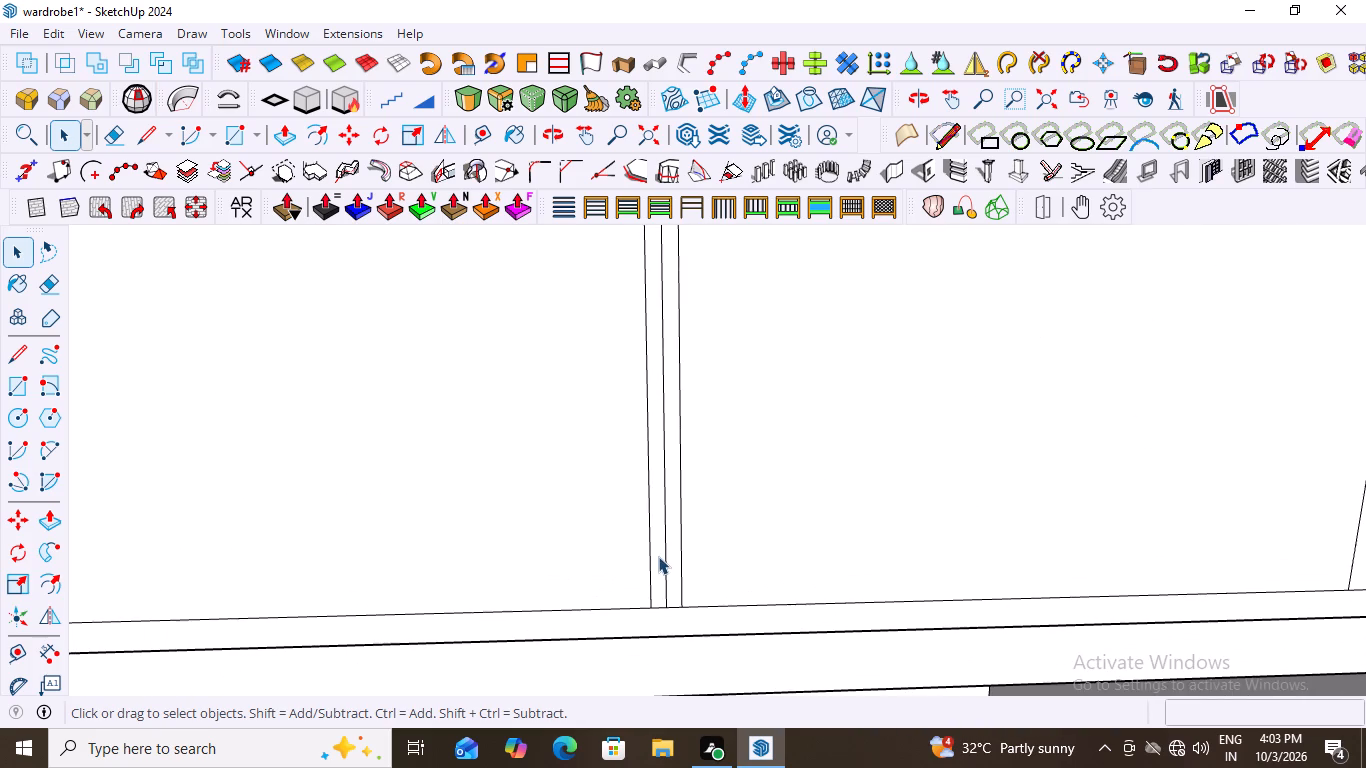
pyautogui.click(665, 561)
pyautogui.doubleClick(665, 561)
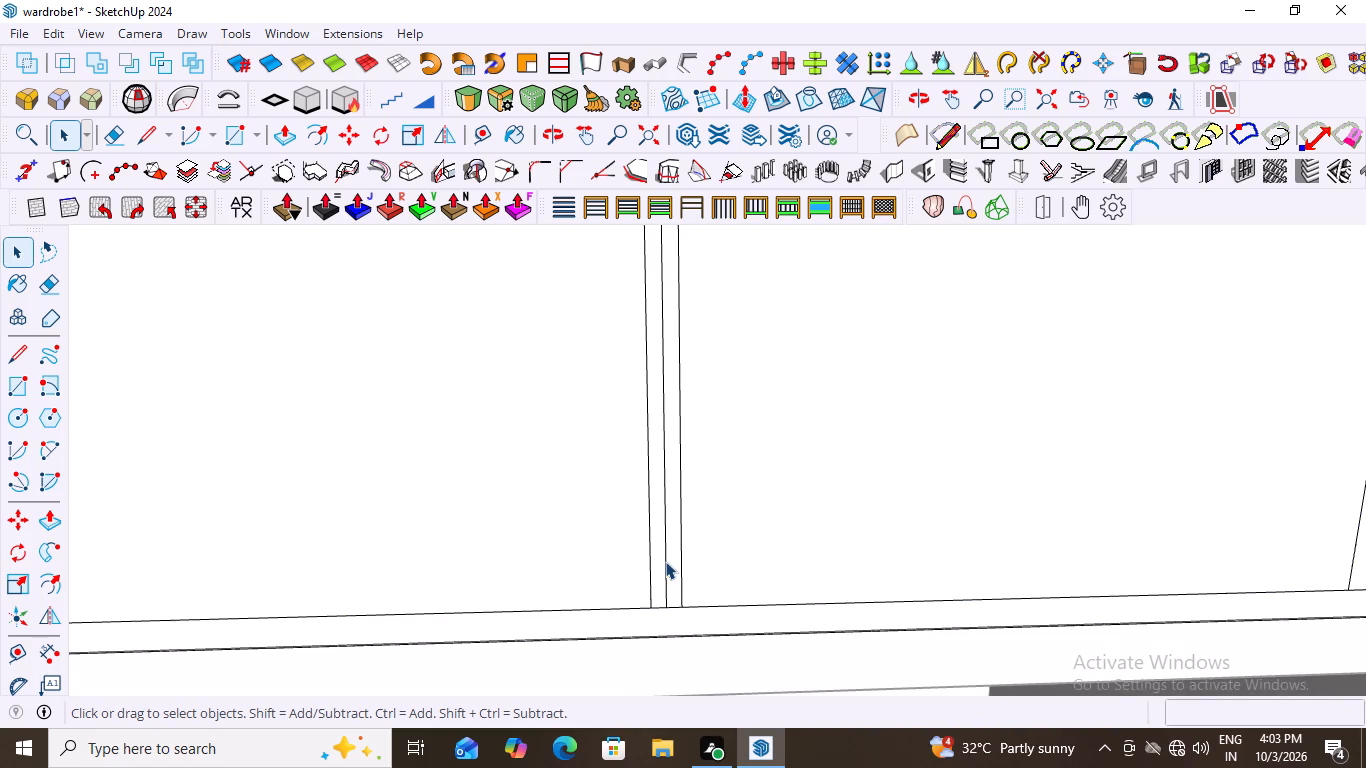
pyautogui.click(665, 561)
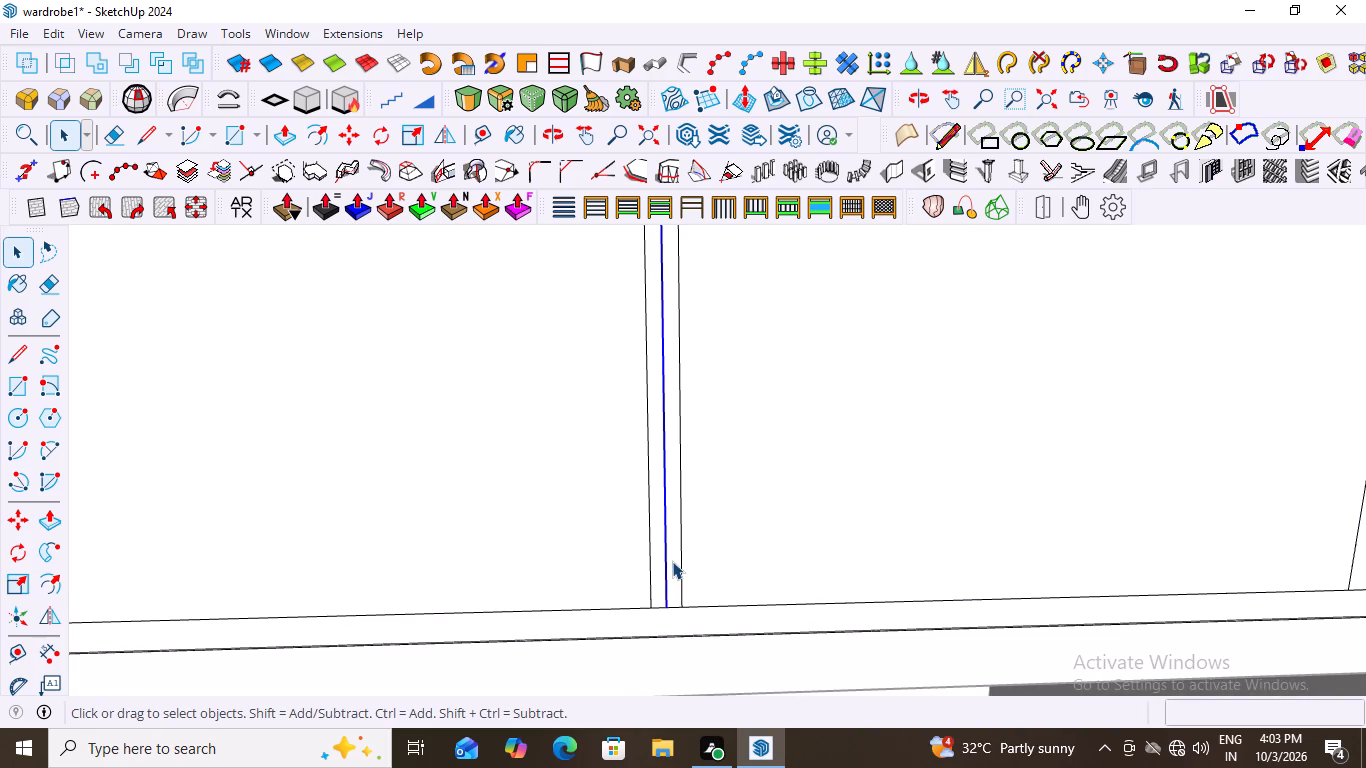
pyautogui.press('Delete')
# Make a group from the 18 mm wide strip face and its edges at the first division.
pyautogui.doubleClick(666, 541)
pyautogui.scroll(-6, 641, 548)
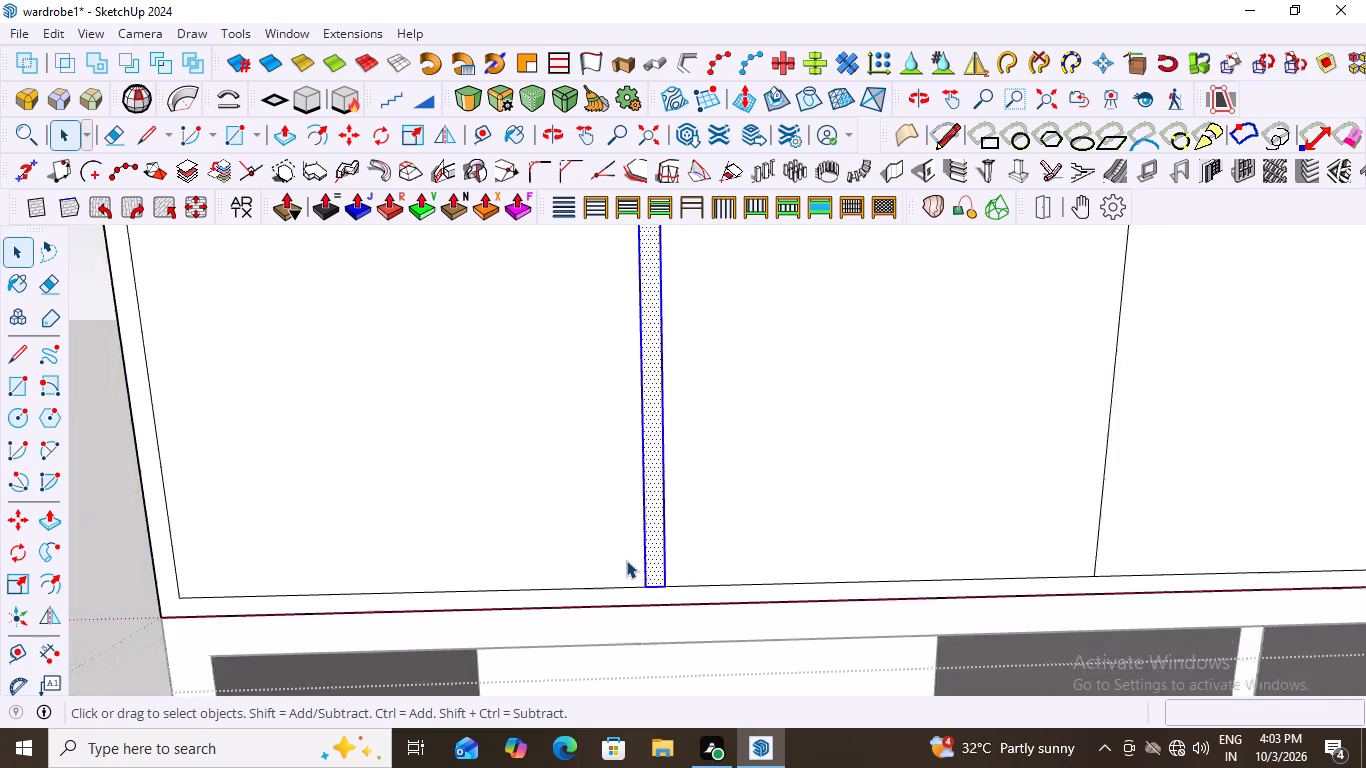
pyautogui.scroll(-10, 626, 560)
pyautogui.scroll(10, 639, 537)
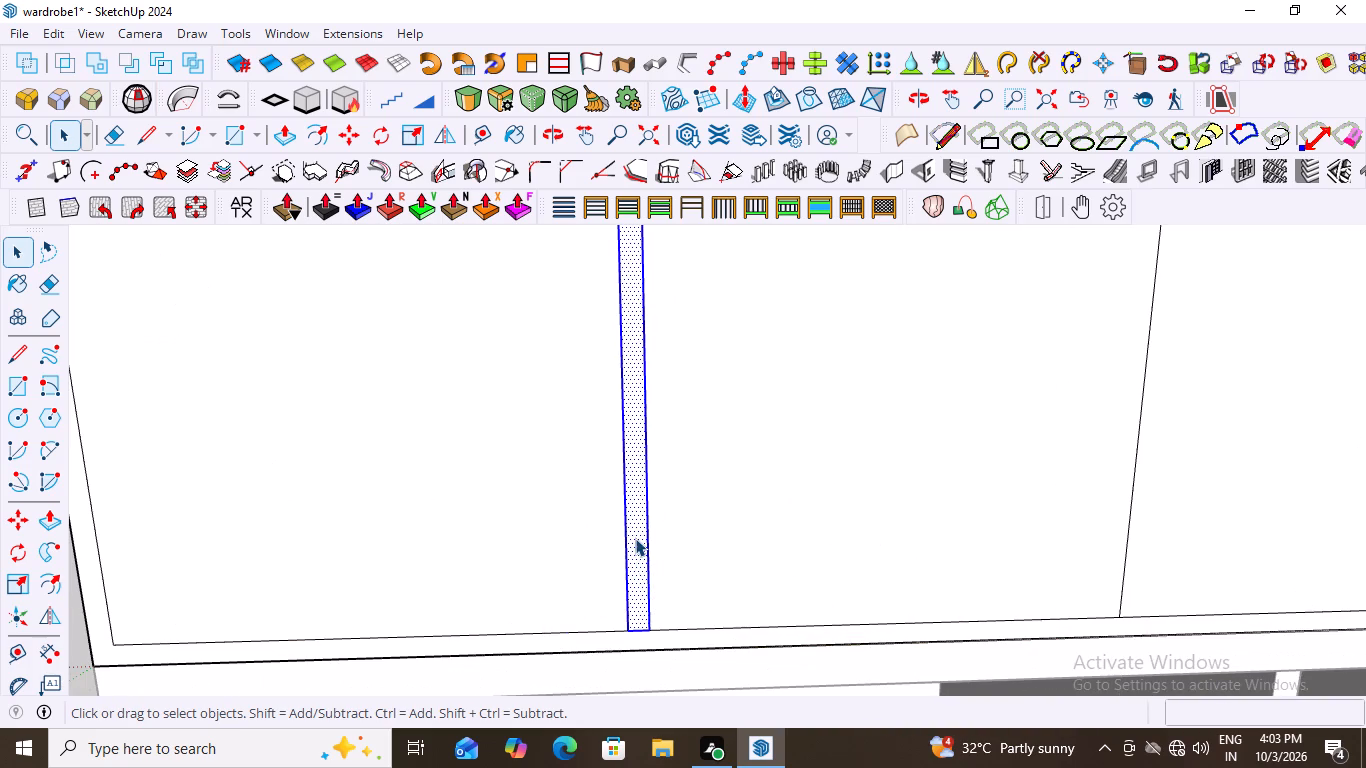
pyautogui.rightClick(635, 538)
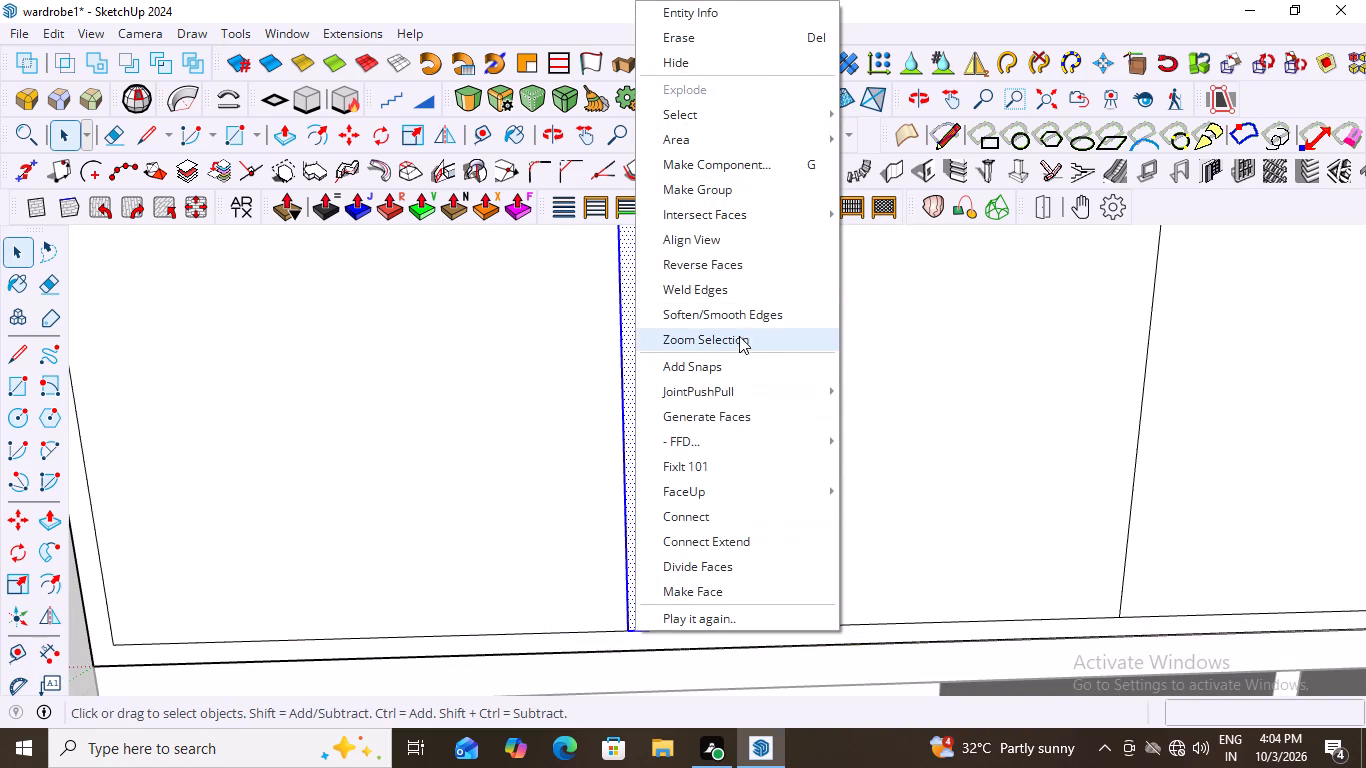
pyautogui.click(721, 191)
# Copy the 18 mm strip group by its bottom midpoint onto the lower end of the second division line, about 1' 4 1/2" away.
pyautogui.scroll(-7, 679, 580)
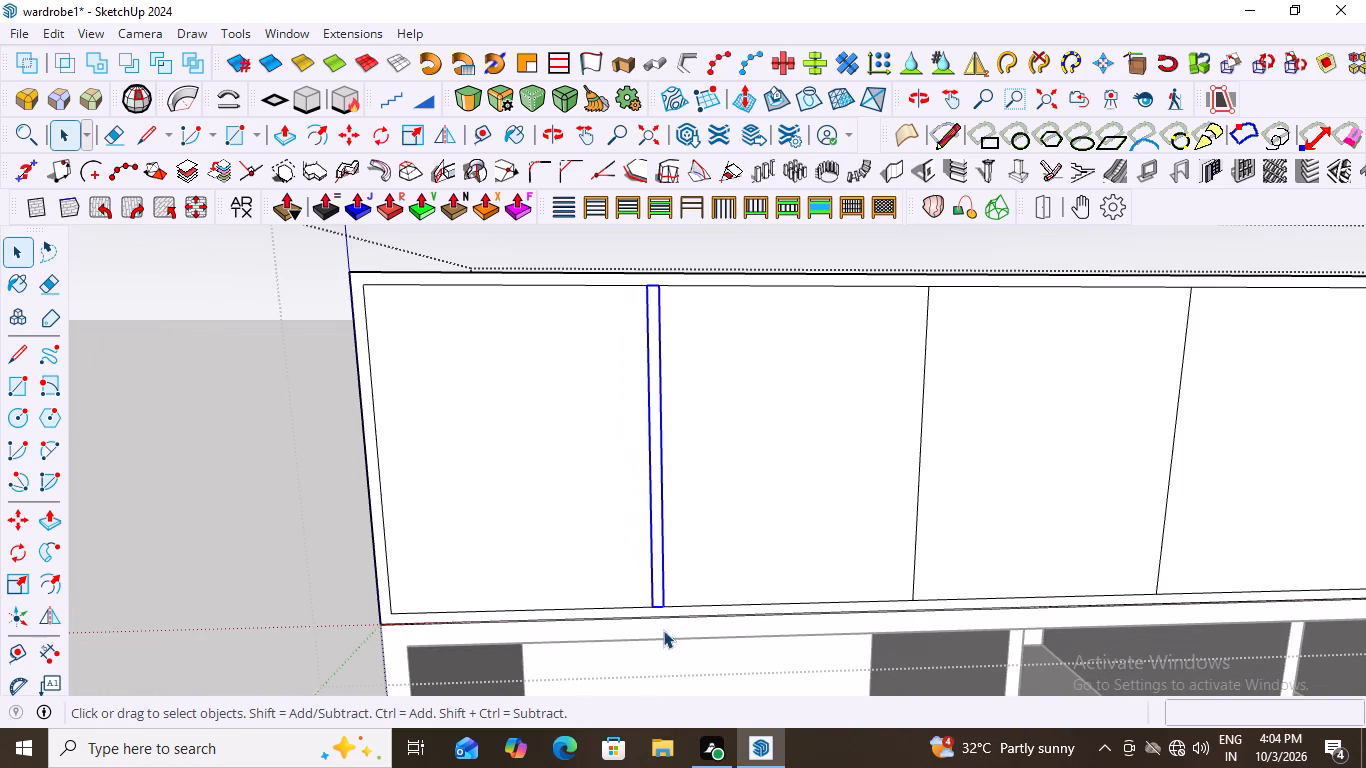
pyautogui.press('m')
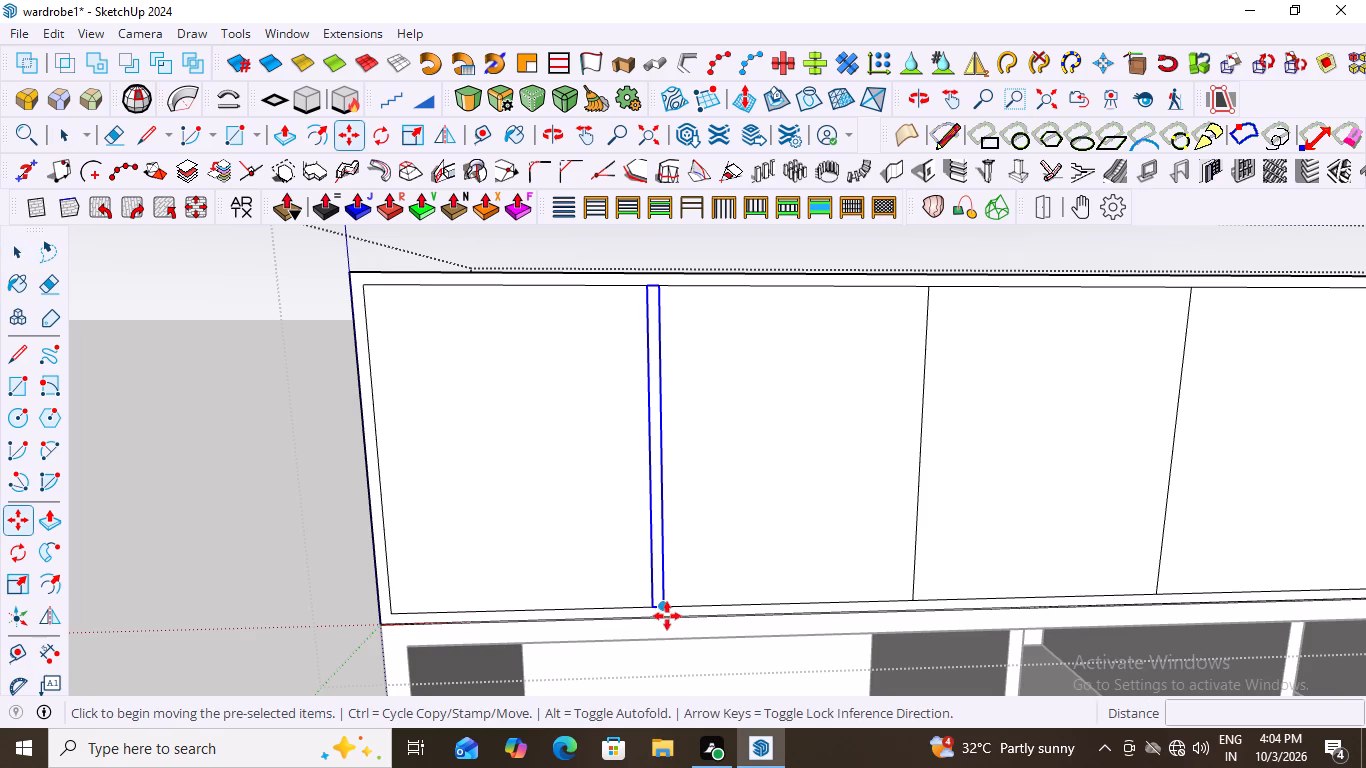
pyautogui.scroll(19, 659, 612)
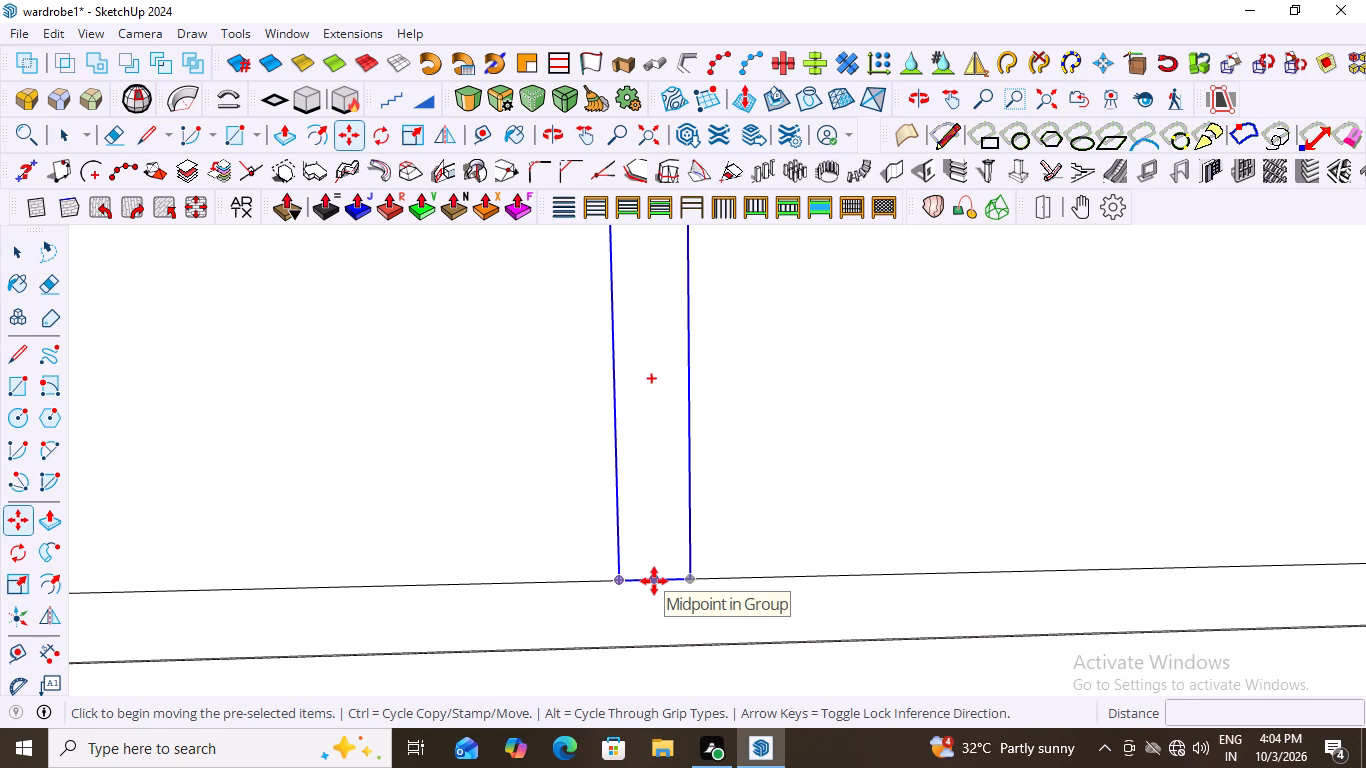
pyautogui.click(654, 581)
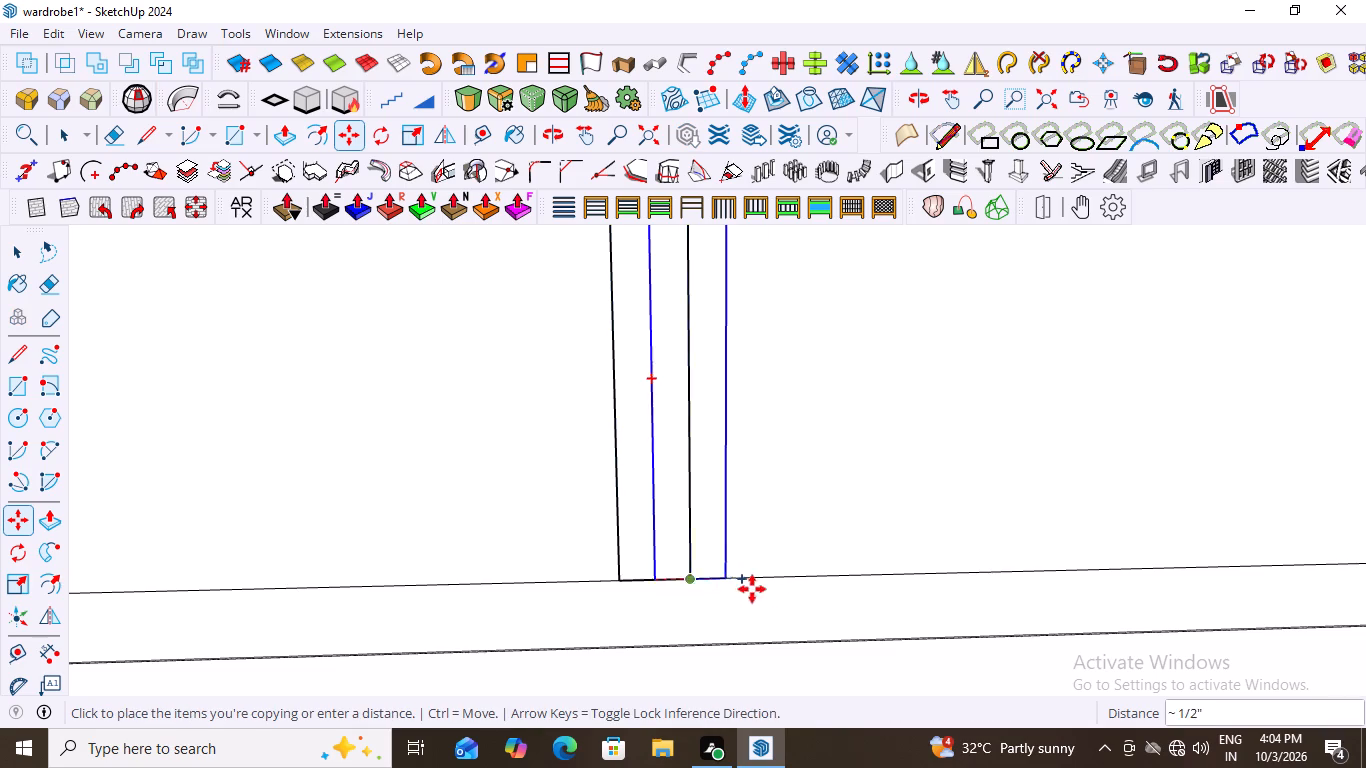
pyautogui.scroll(-20, 765, 589)
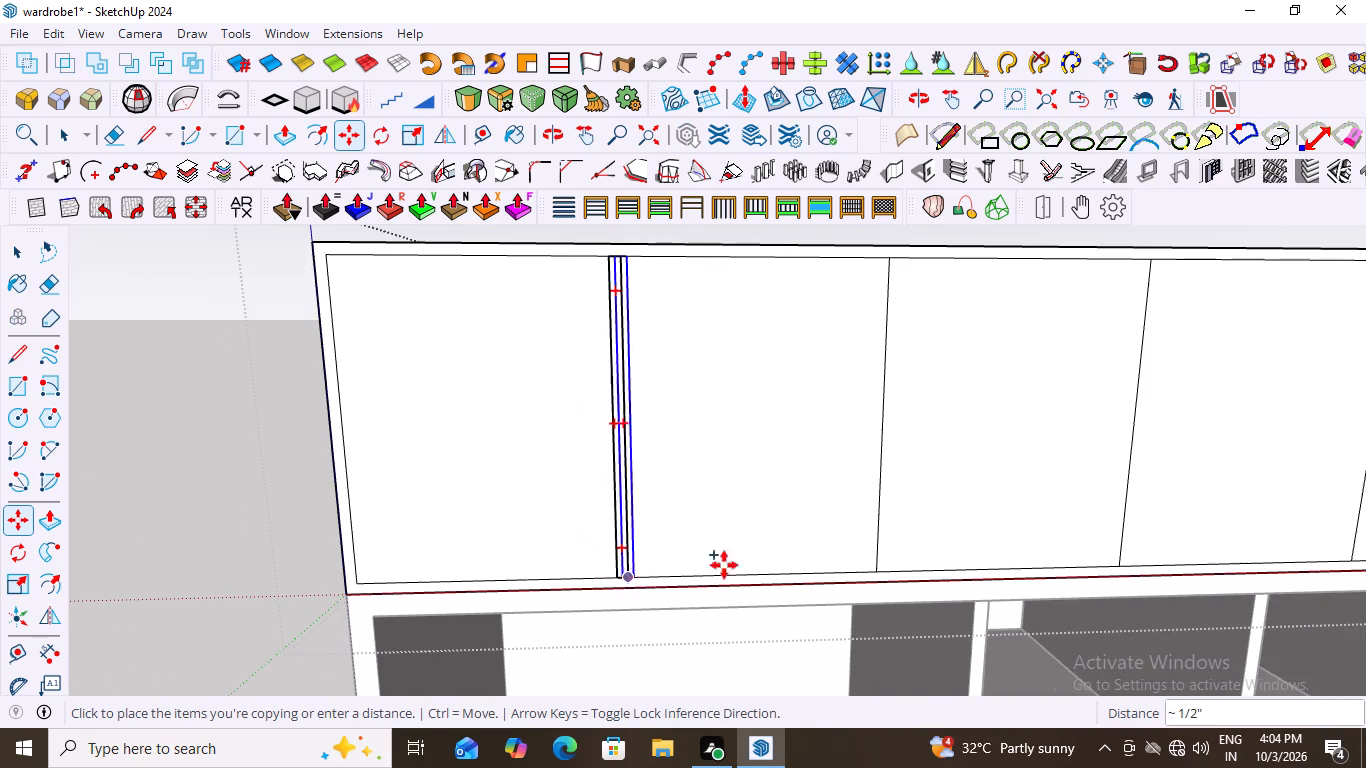
pyautogui.scroll(-8, 699, 574)
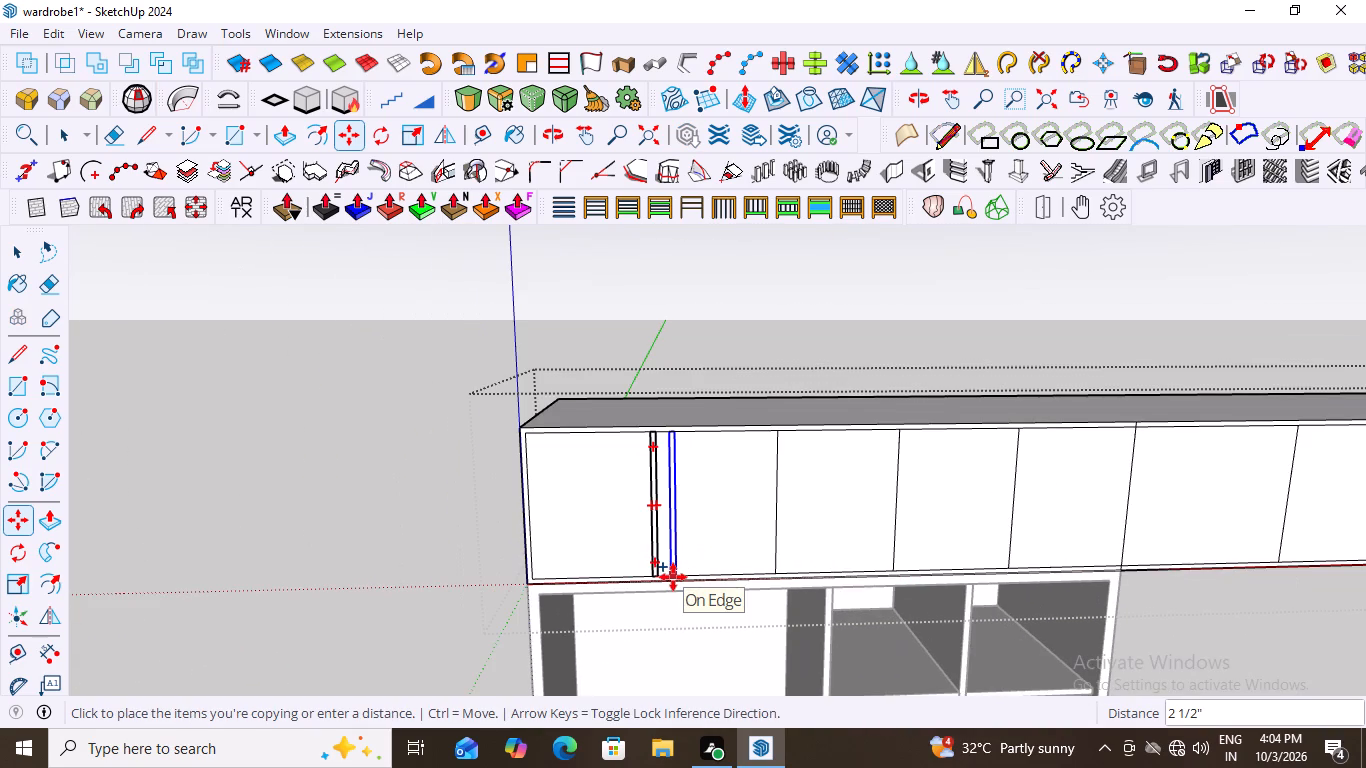
pyautogui.scroll(13, 754, 590)
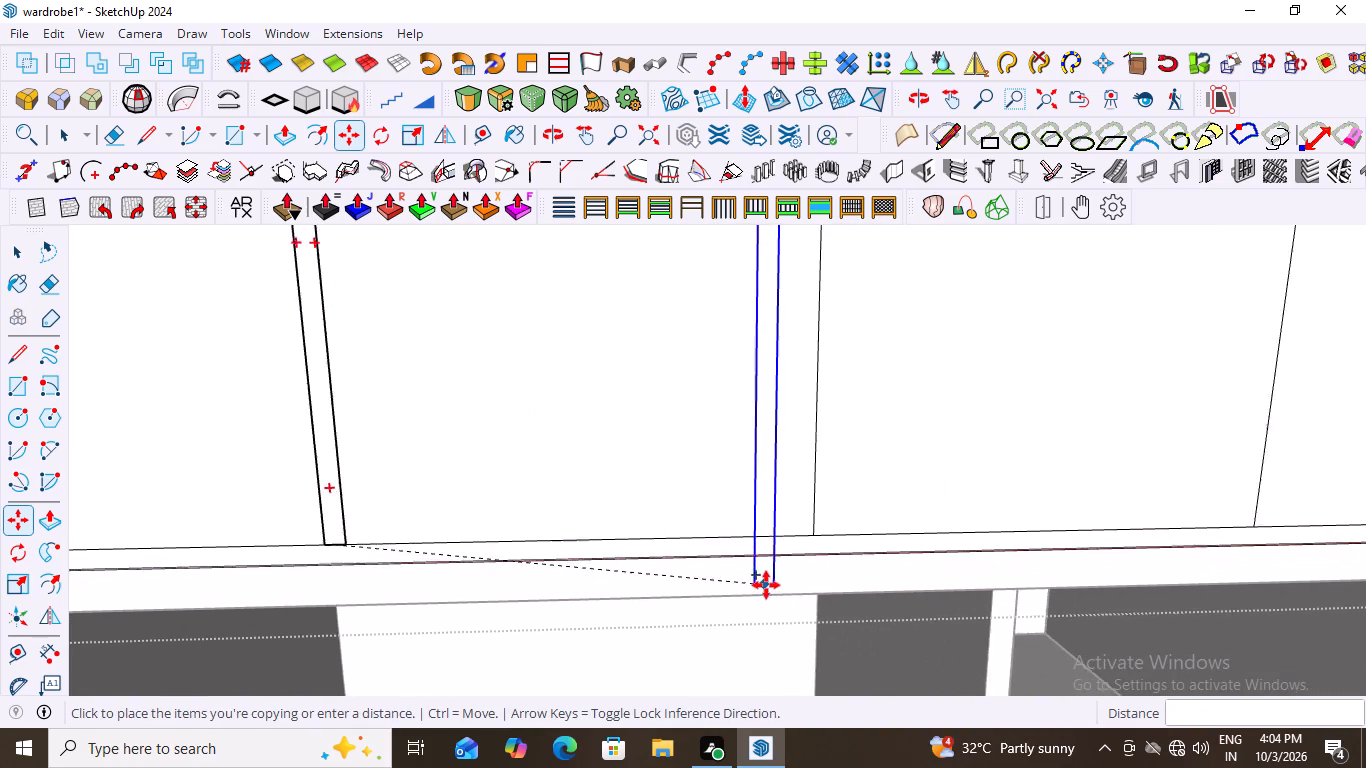
pyautogui.scroll(2, 766, 585)
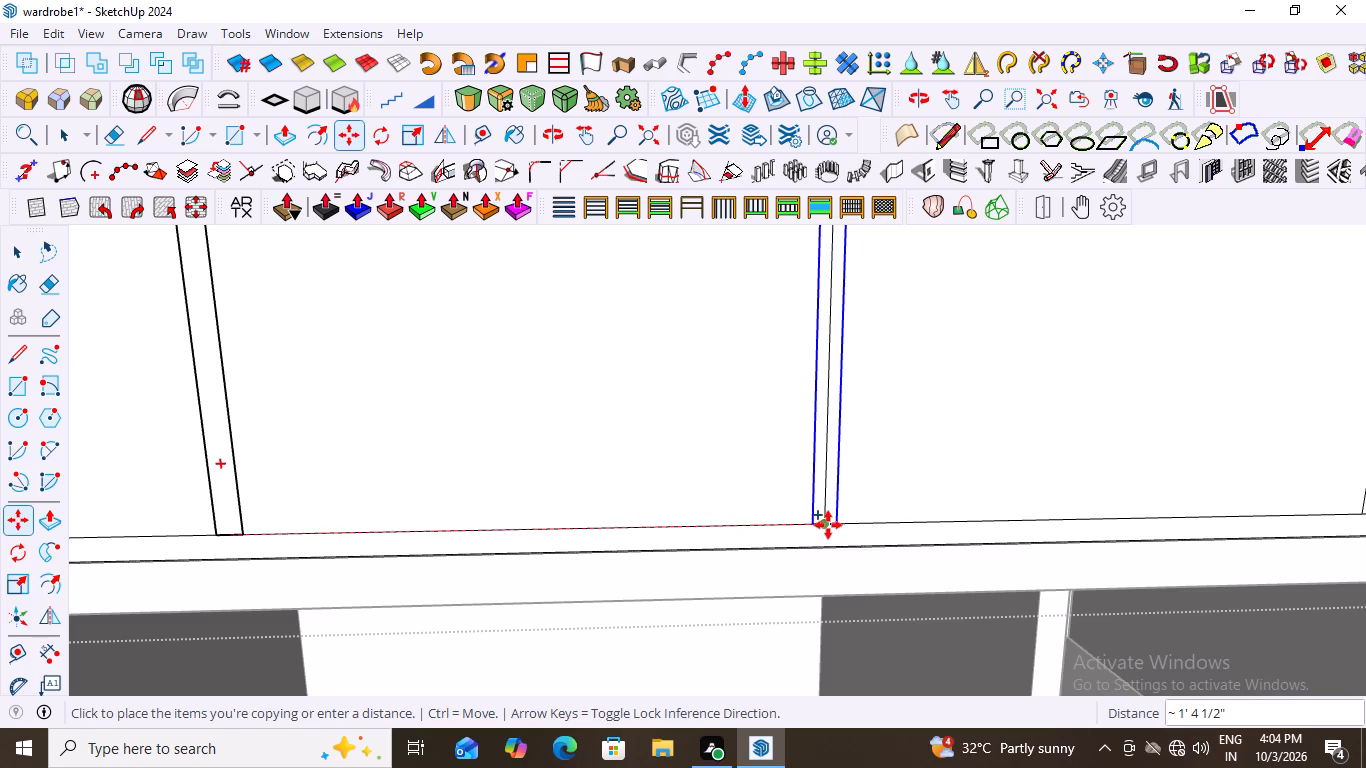
pyautogui.scroll(14, 831, 527)
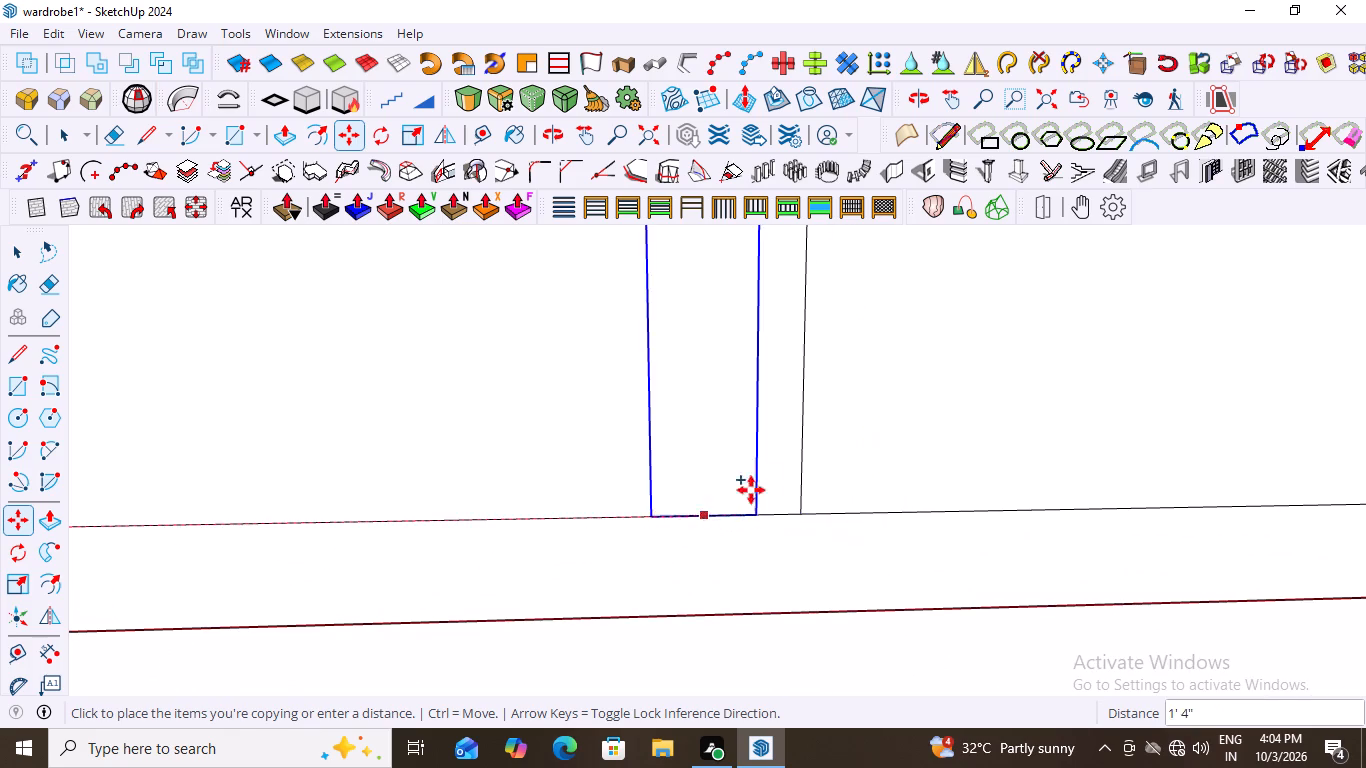
pyautogui.click(803, 515)
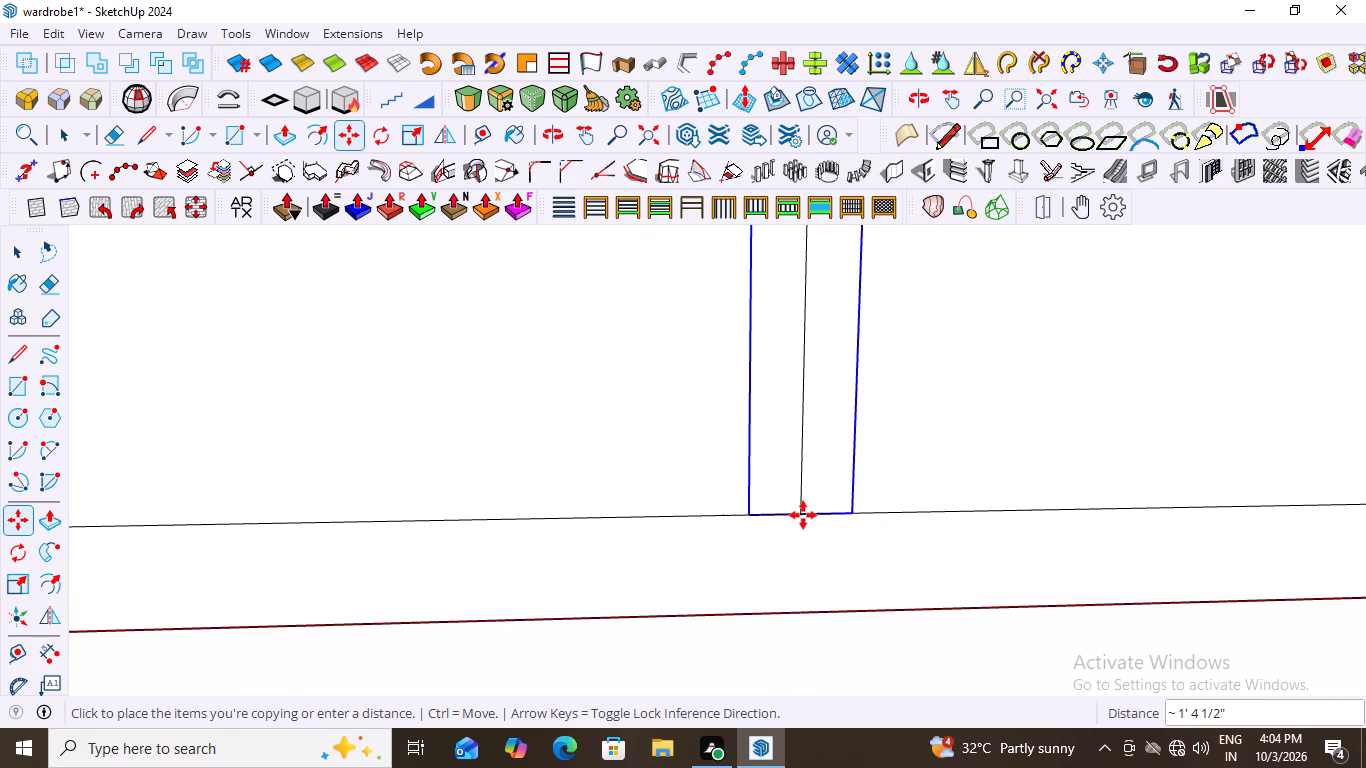
# Array the strip copy 3x so strips also land on the third and fourth division lines, and close the top cabinet group.
pyautogui.press('3')
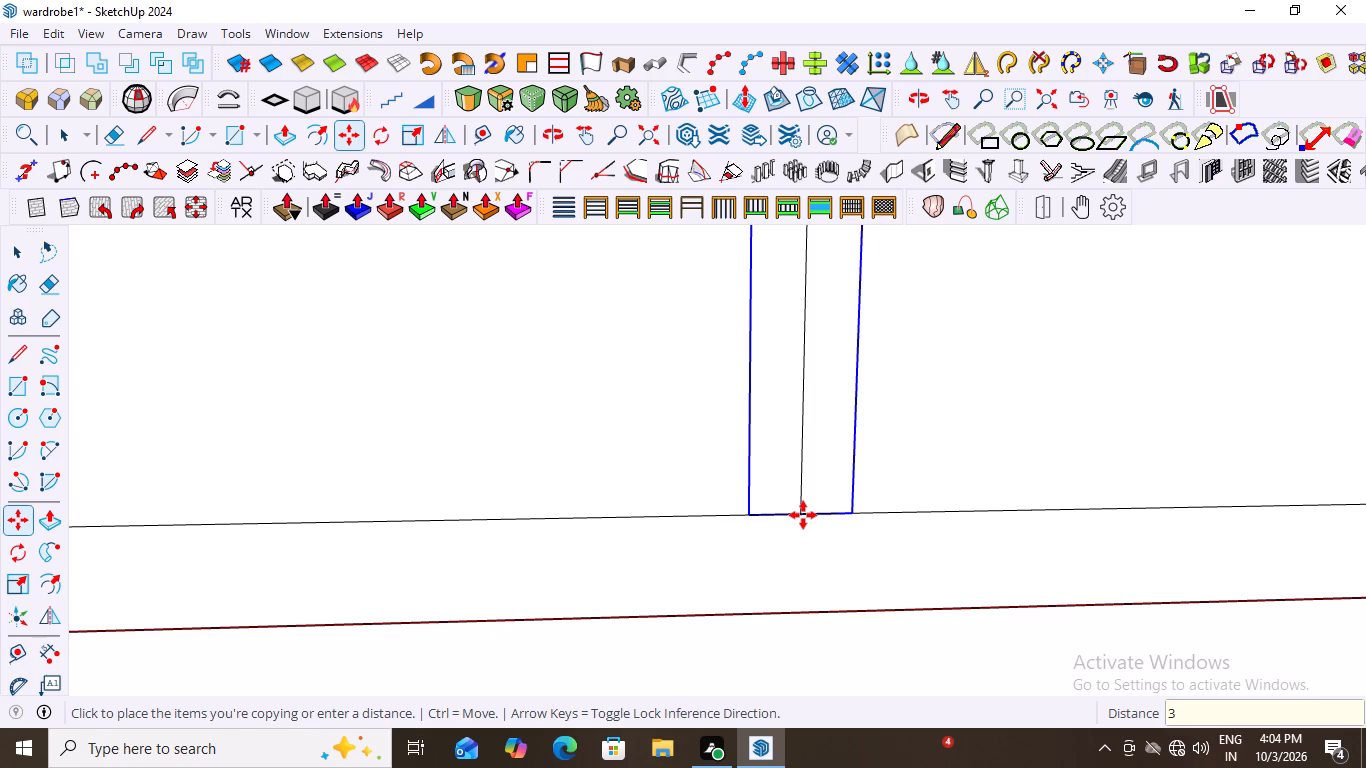
pyautogui.press('/')
pyautogui.press('Return')
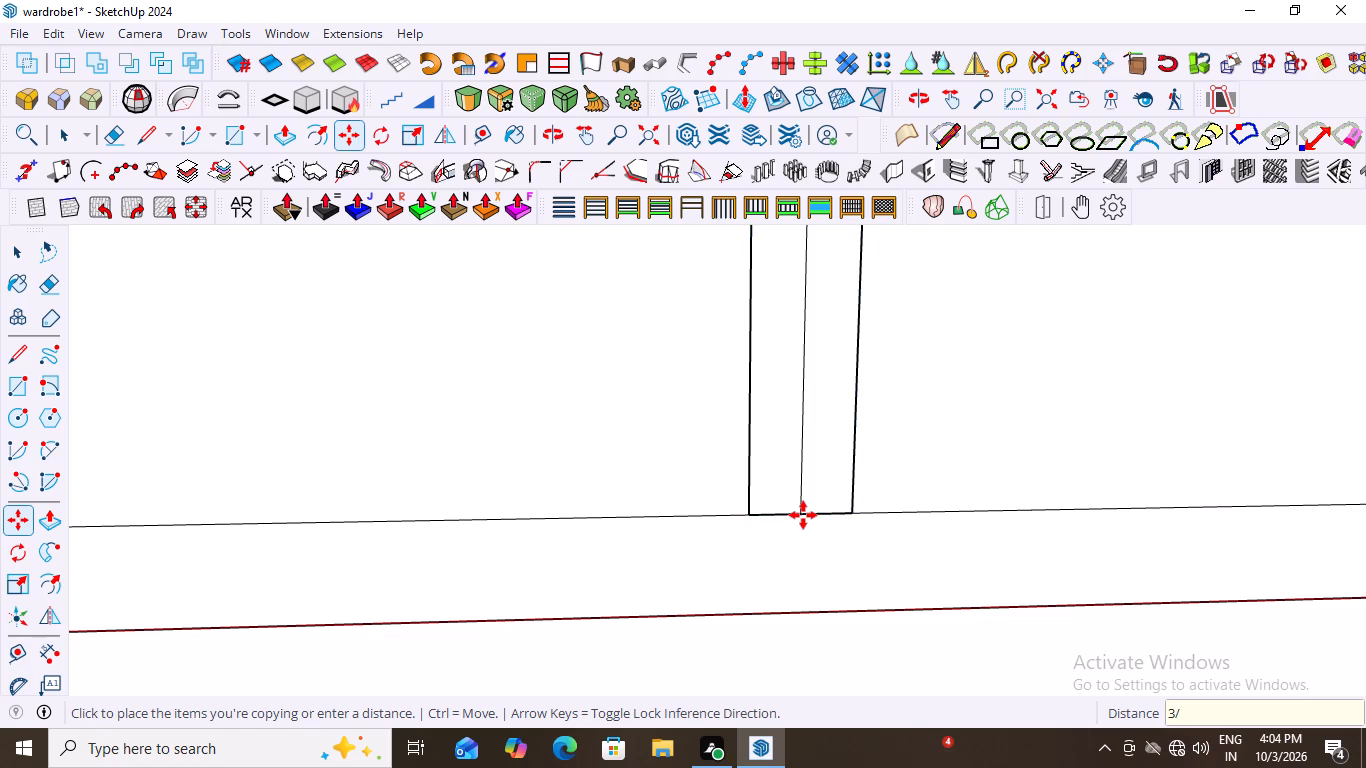
pyautogui.press('Return')
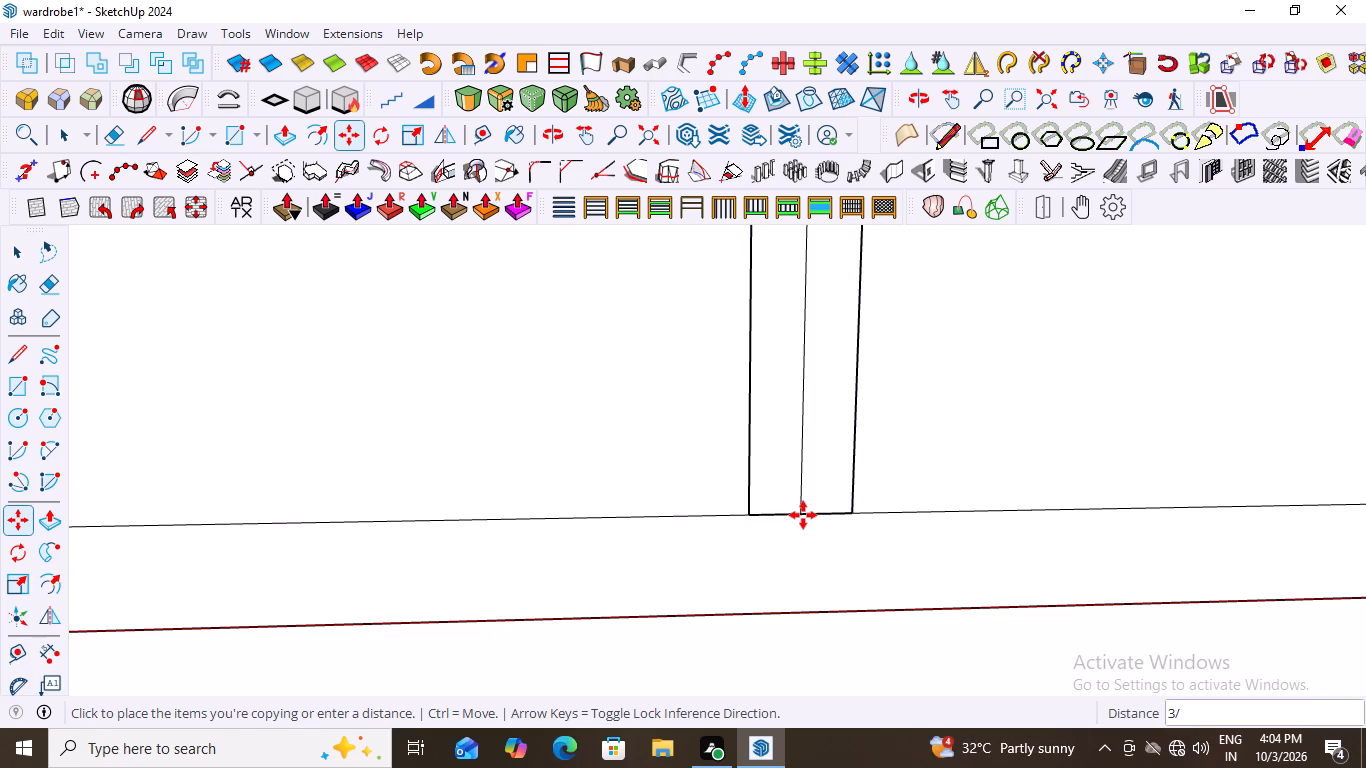
pyautogui.press('BackSpace')
pyautogui.write('3x')
pyautogui.press('Return')
pyautogui.scroll(-20, 803, 515)
pyautogui.scroll(-3, 803, 515)
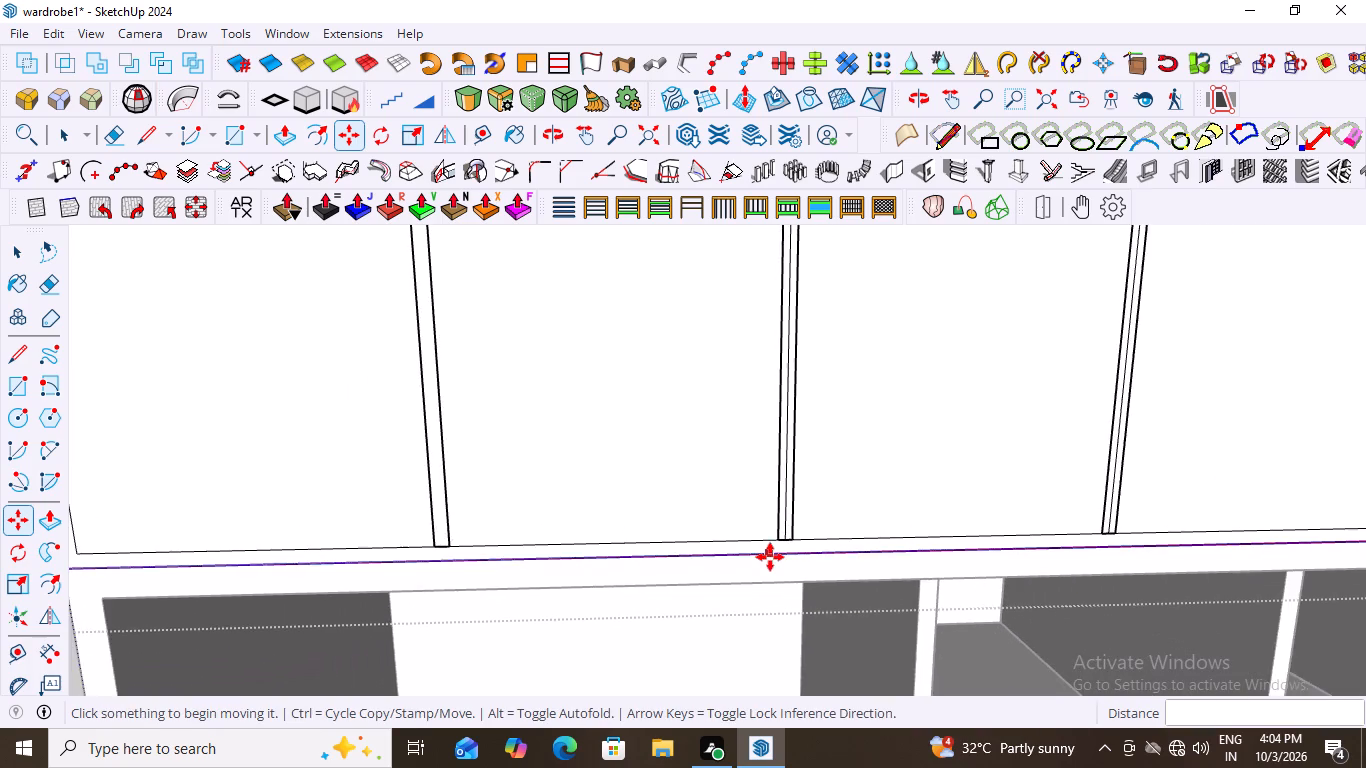
pyautogui.scroll(-15, 770, 557)
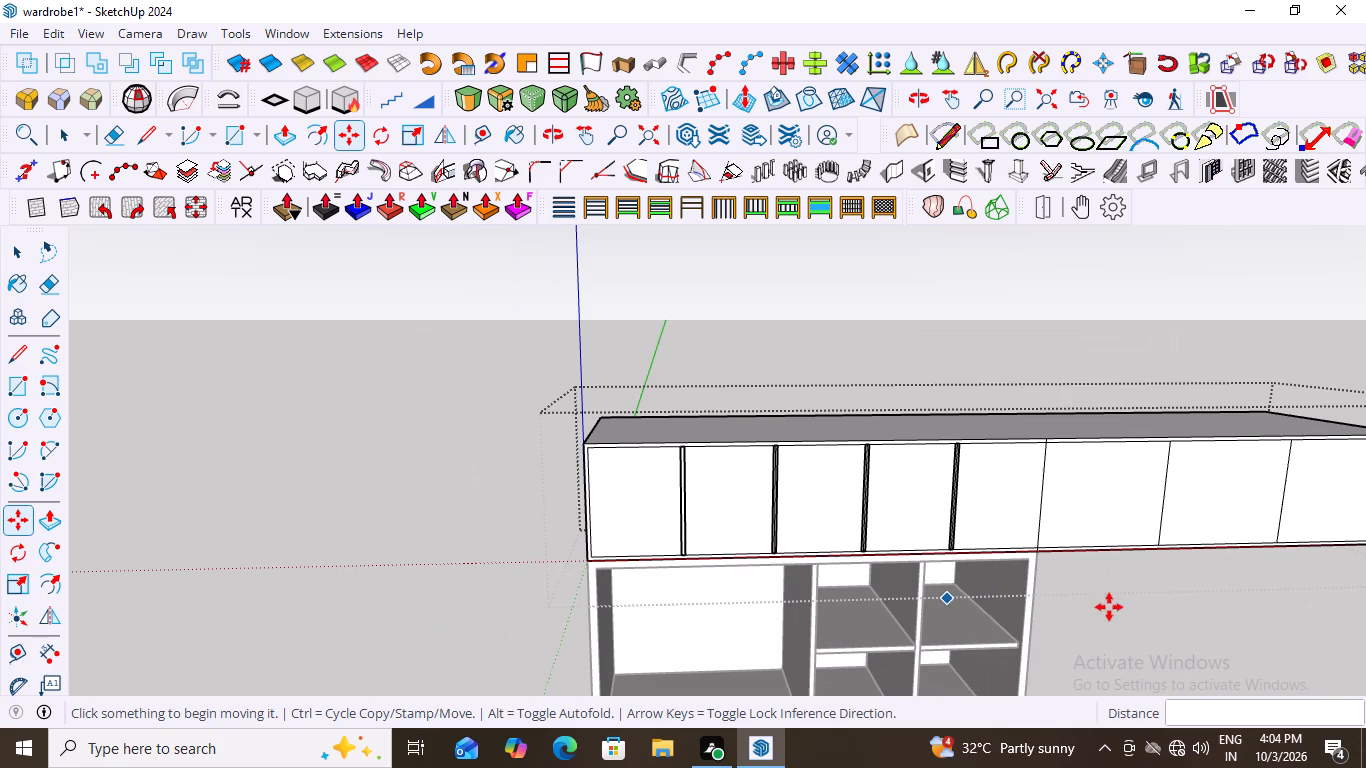
pyautogui.press('space')
pyautogui.click(1168, 611)
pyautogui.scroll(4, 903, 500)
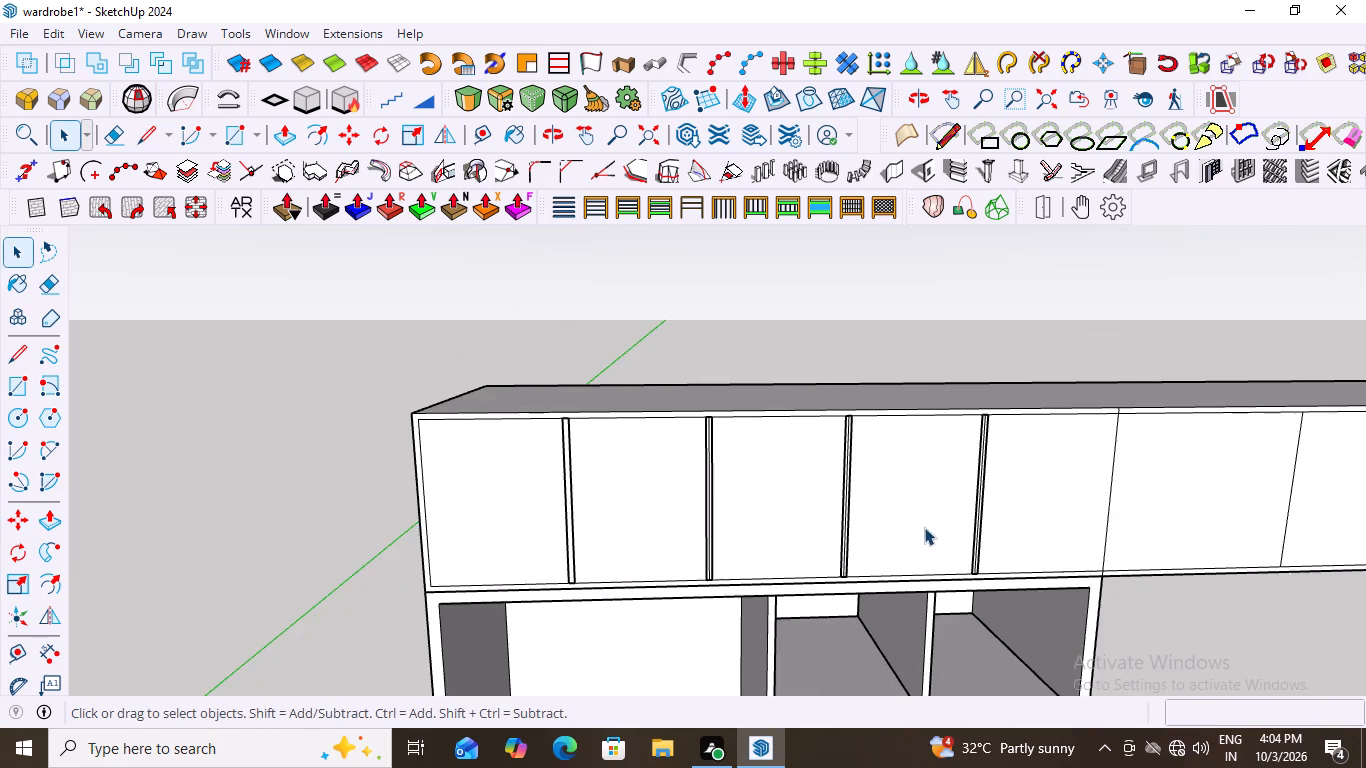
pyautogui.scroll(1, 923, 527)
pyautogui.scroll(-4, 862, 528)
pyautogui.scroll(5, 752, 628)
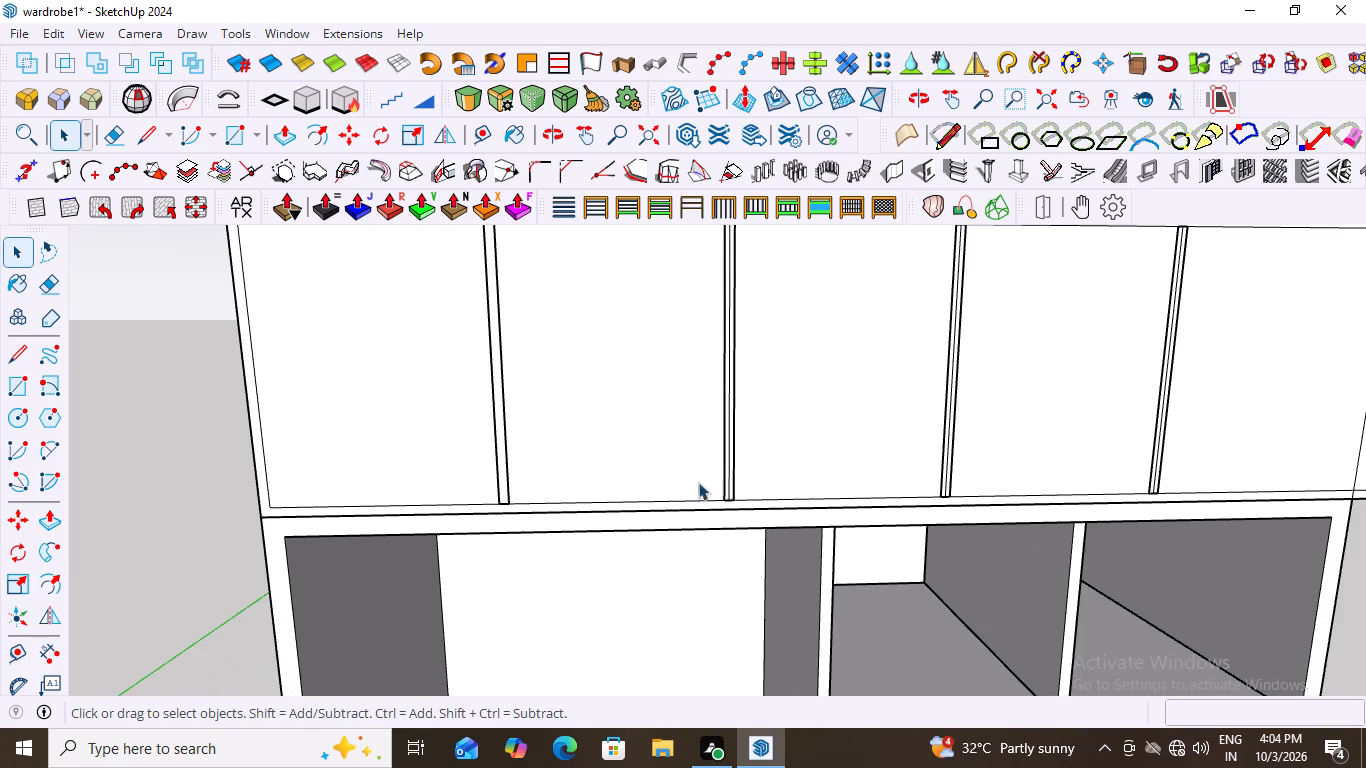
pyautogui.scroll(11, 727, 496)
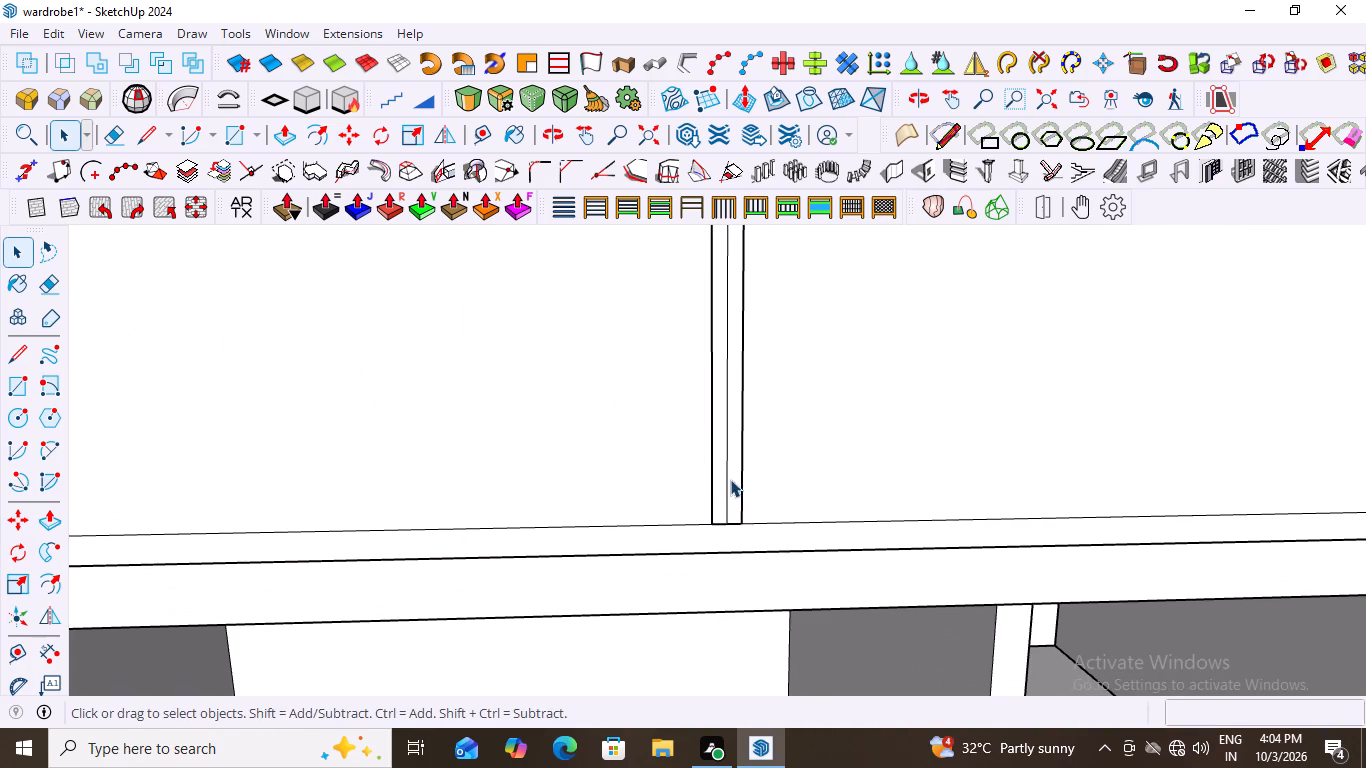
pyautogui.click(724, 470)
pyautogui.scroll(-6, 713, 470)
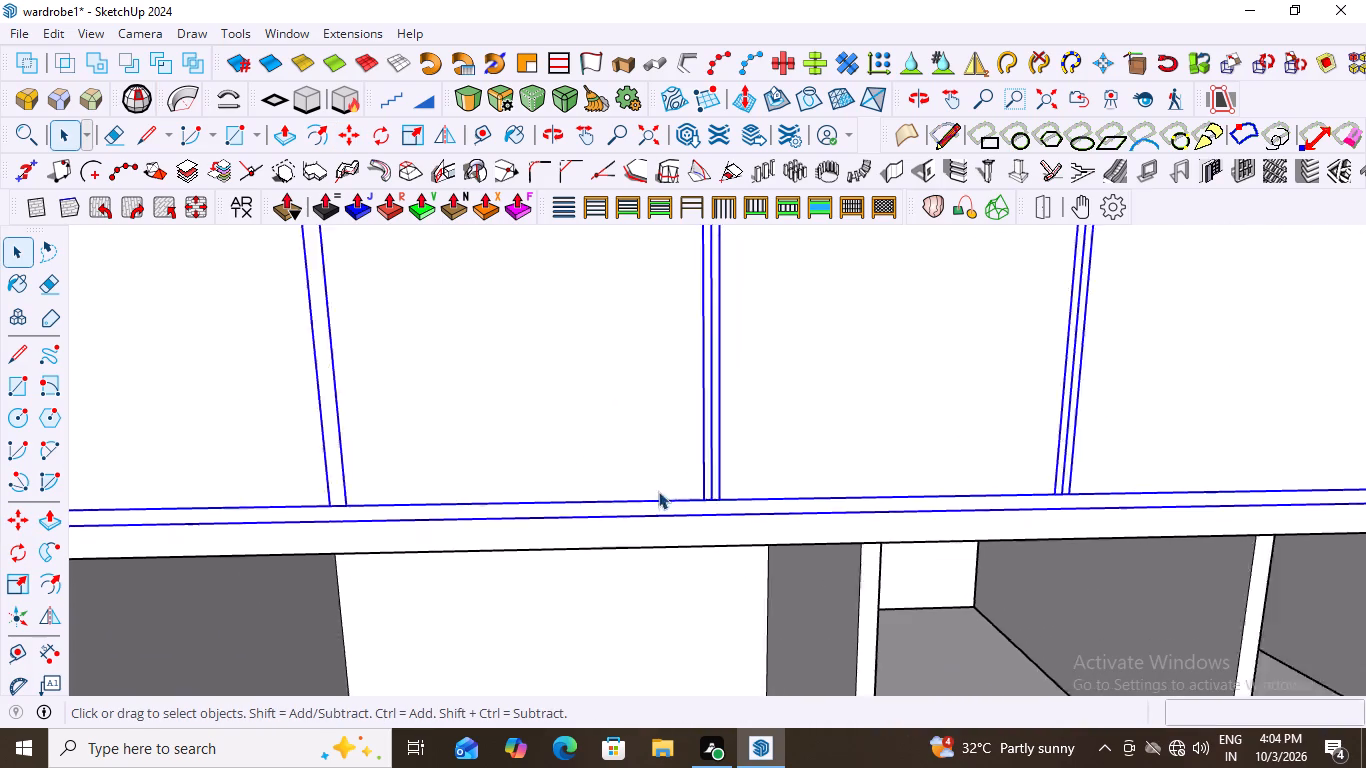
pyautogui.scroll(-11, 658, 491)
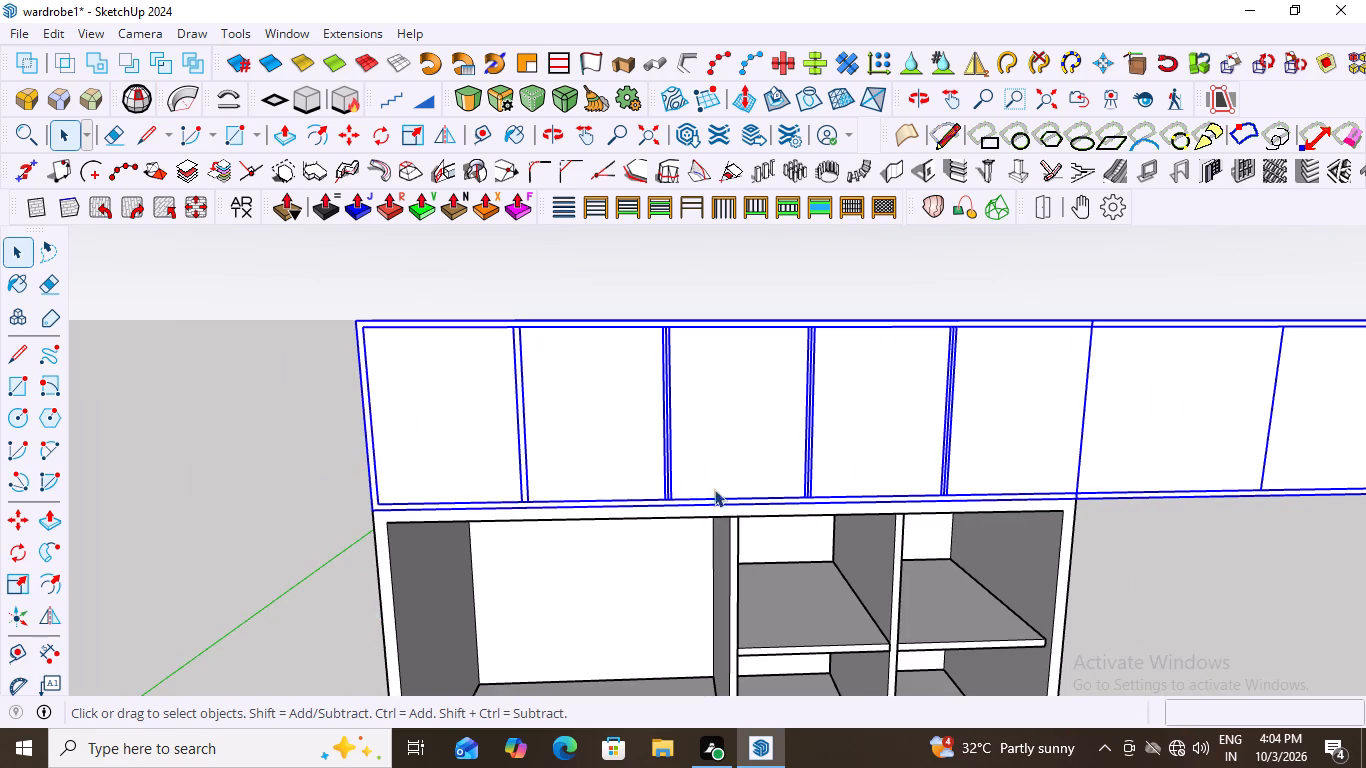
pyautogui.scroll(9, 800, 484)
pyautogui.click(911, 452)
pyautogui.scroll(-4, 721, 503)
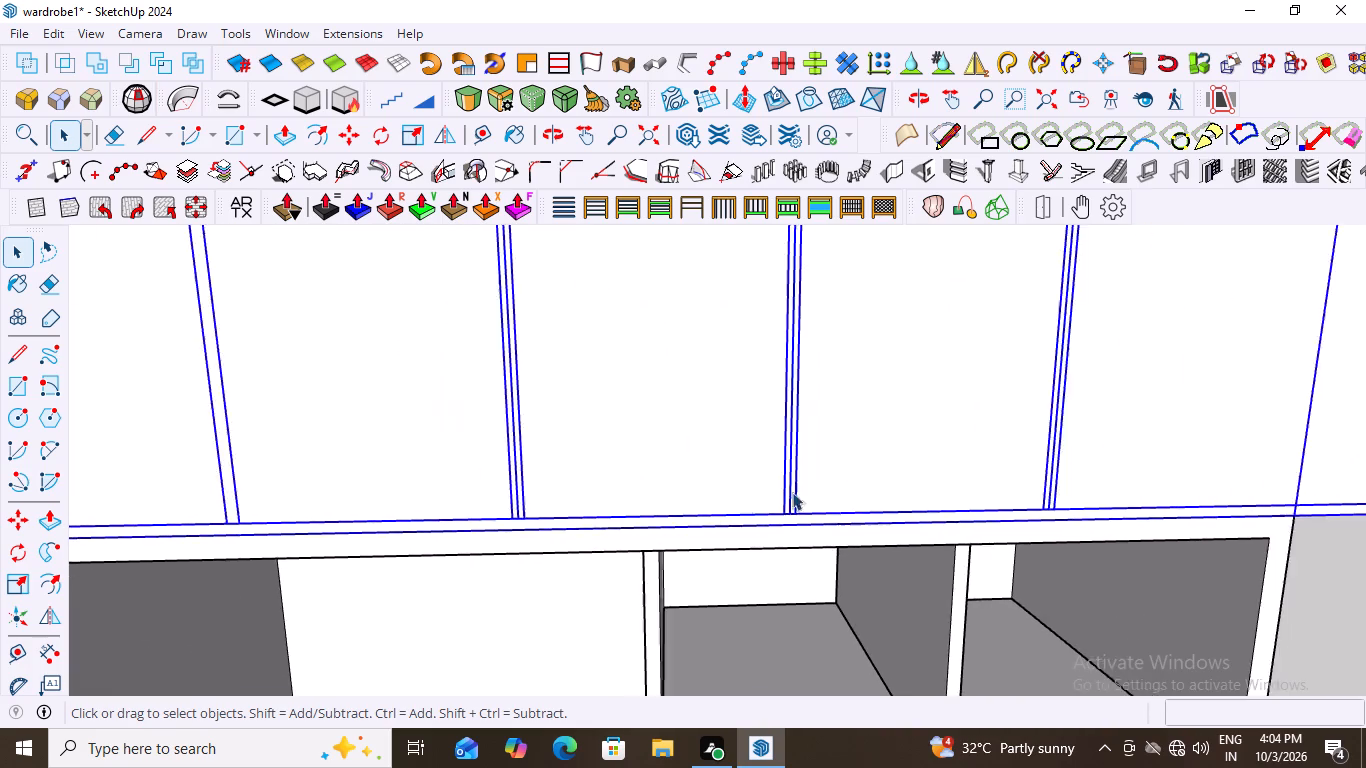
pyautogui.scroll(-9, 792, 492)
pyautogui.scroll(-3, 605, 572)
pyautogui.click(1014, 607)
# Reopen the top cabinet group and delete the original division line running through the second divider strip.
pyautogui.scroll(3, 513, 525)
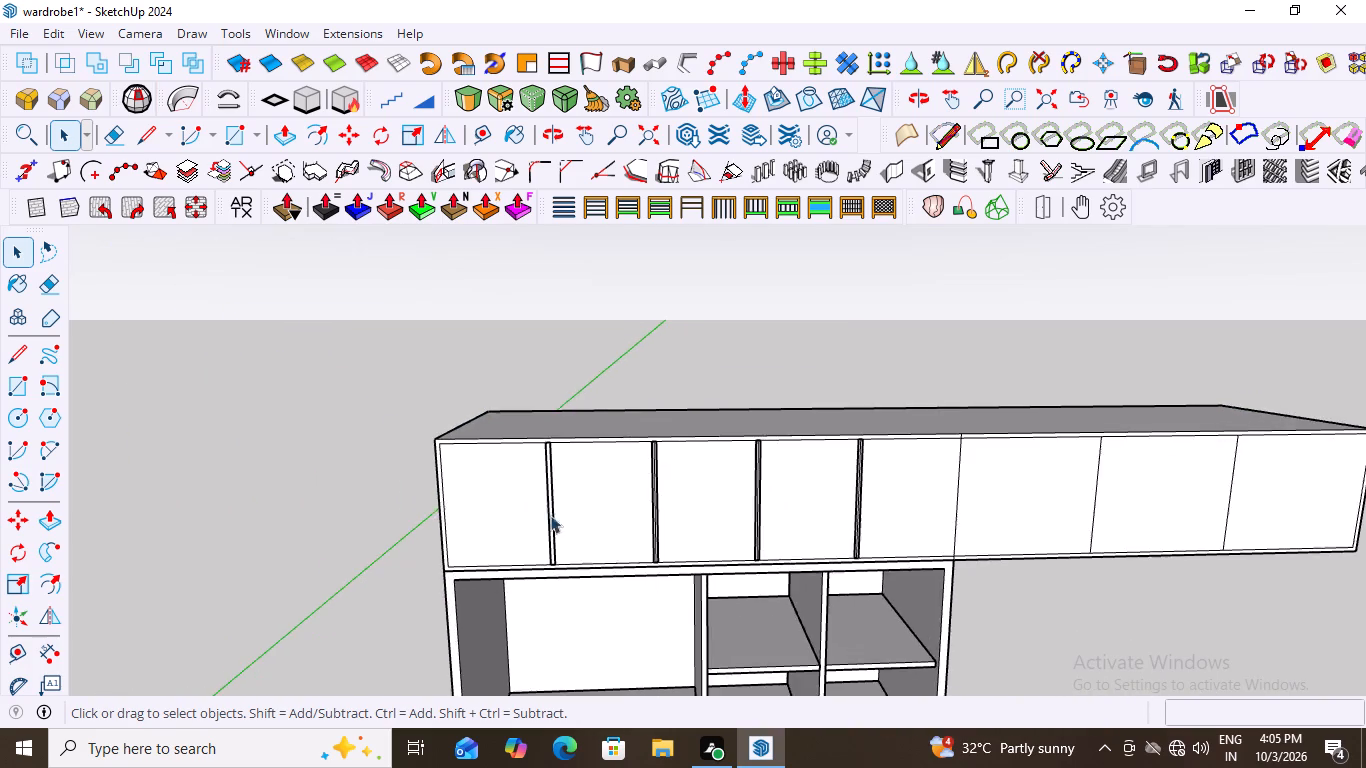
pyautogui.scroll(6, 550, 515)
pyautogui.scroll(12, 661, 548)
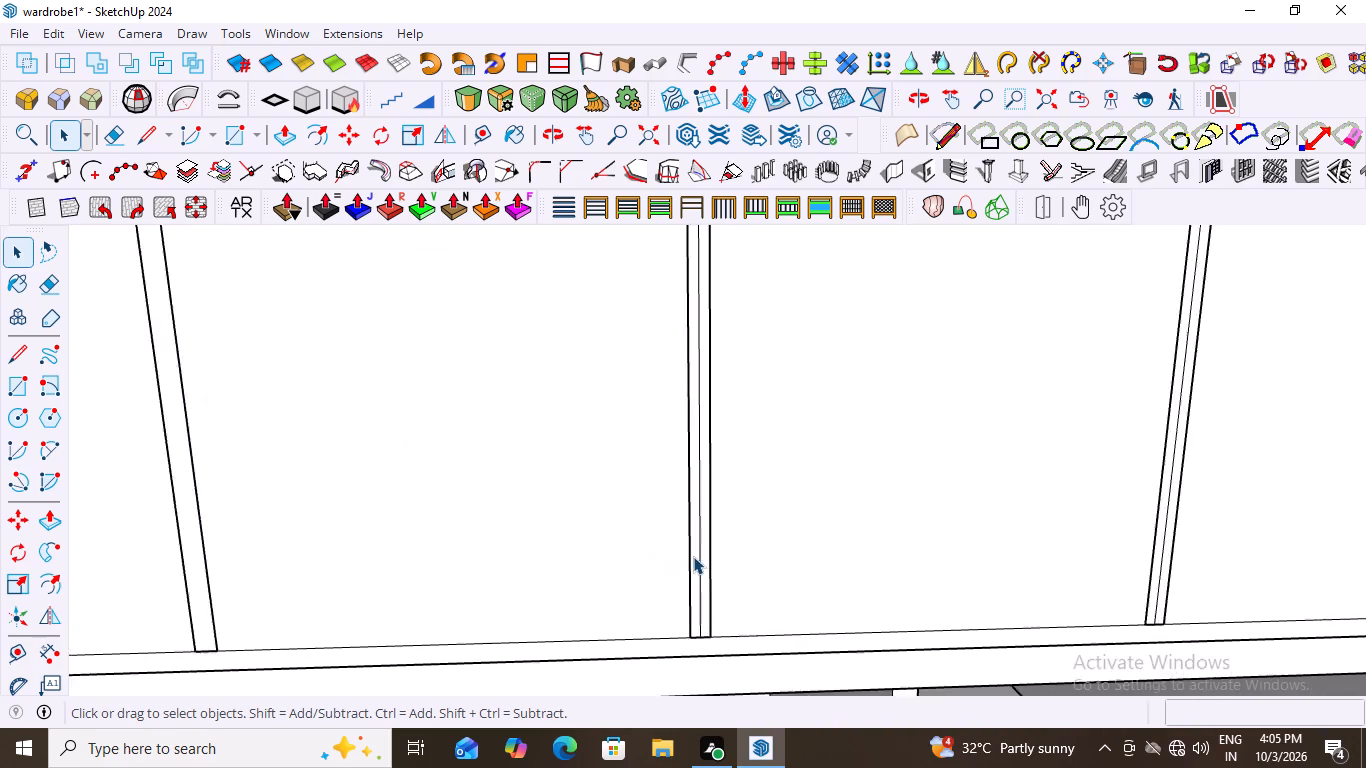
pyautogui.scroll(2, 693, 556)
pyautogui.doubleClick(703, 554)
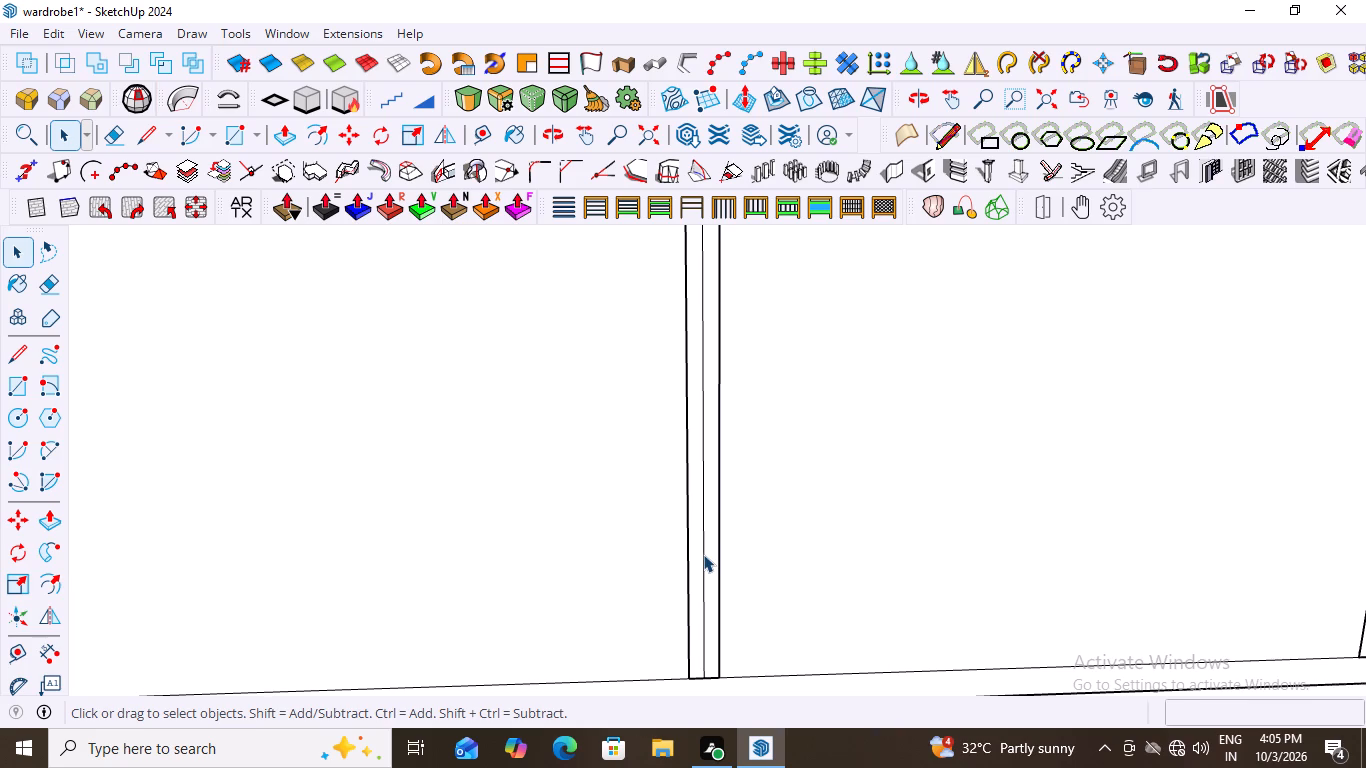
pyautogui.click(703, 554)
pyautogui.press('Delete')
# Delete the original division line running through the third divider strip of the top cabinet.
pyautogui.scroll(-4, 635, 557)
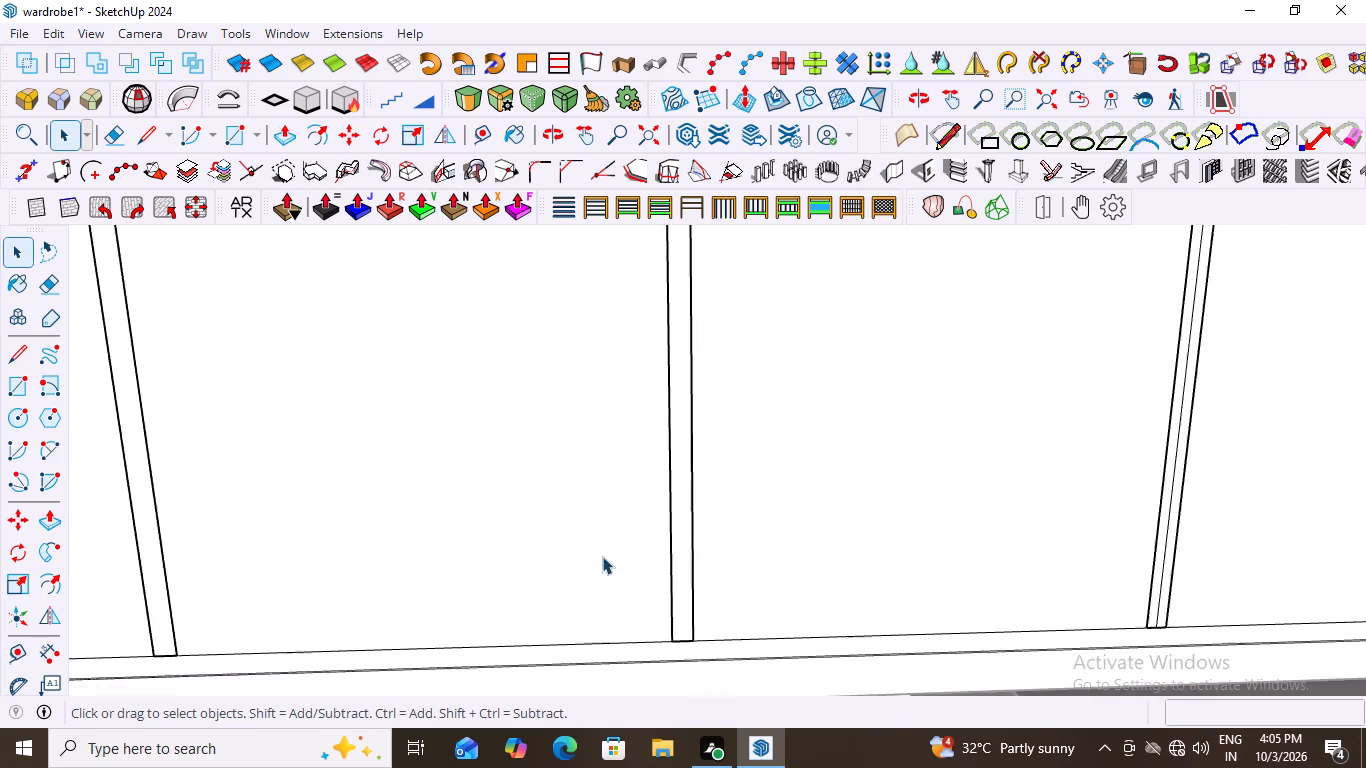
pyautogui.scroll(-8, 602, 556)
pyautogui.scroll(10, 927, 592)
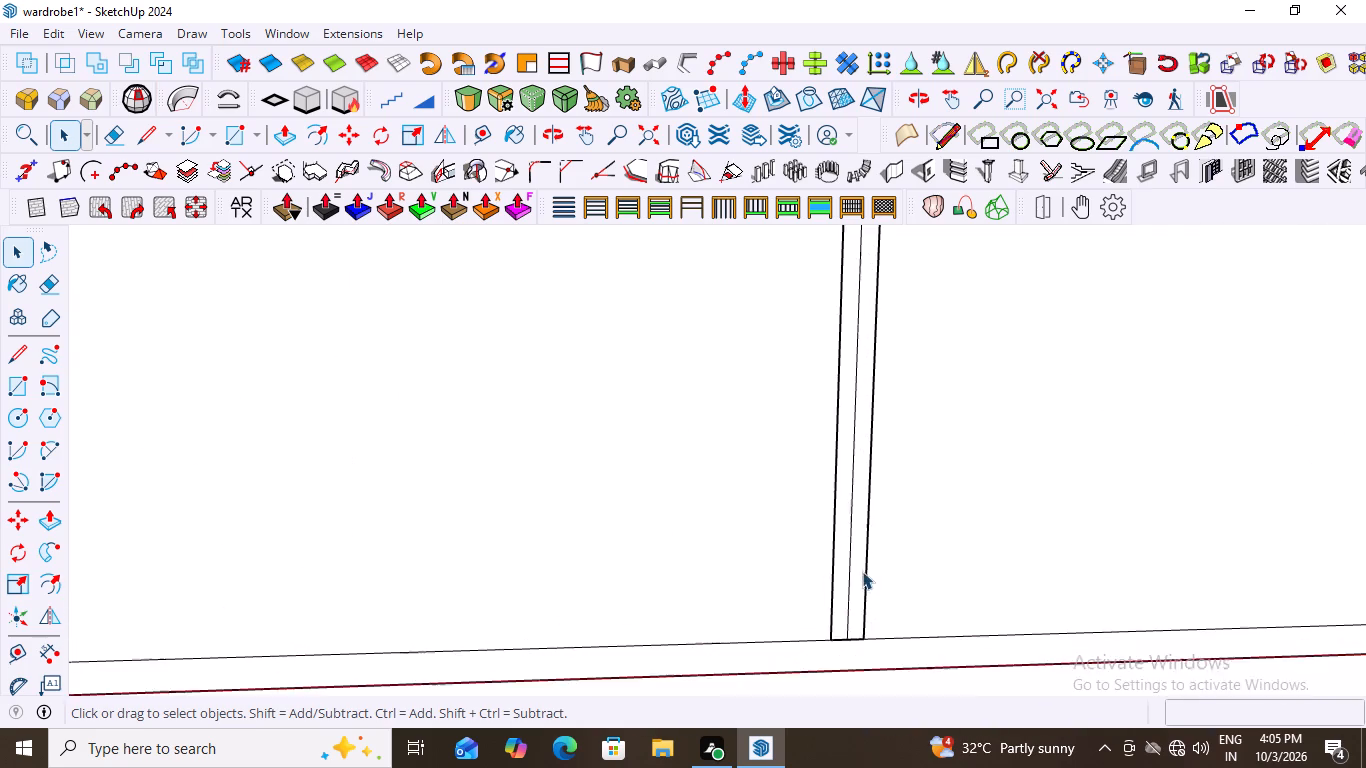
pyautogui.scroll(6, 862, 571)
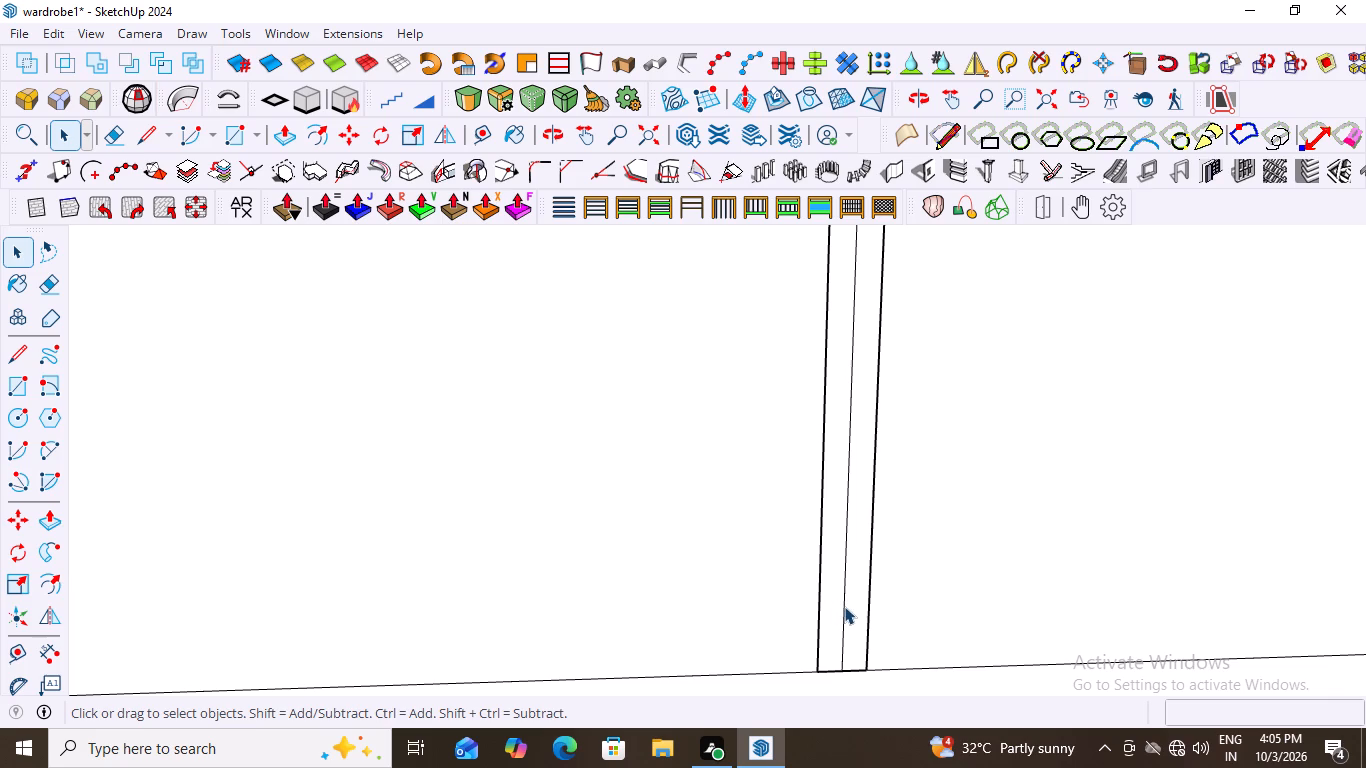
pyautogui.click(844, 606)
pyautogui.press('Delete')
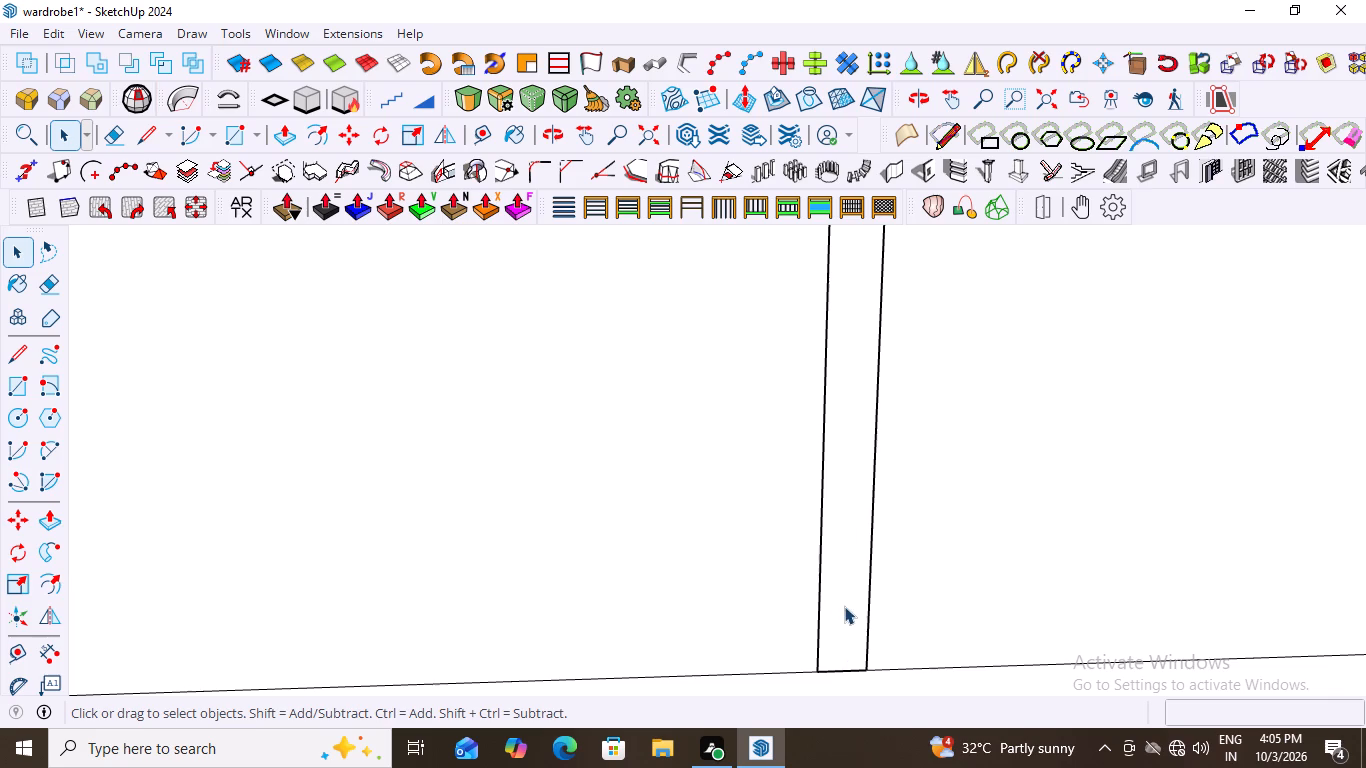
# Delete the original division line running through the fourth divider strip of the top cabinet.
pyautogui.scroll(-20, 824, 598)
pyautogui.scroll(-1, 824, 598)
pyautogui.scroll(4, 993, 520)
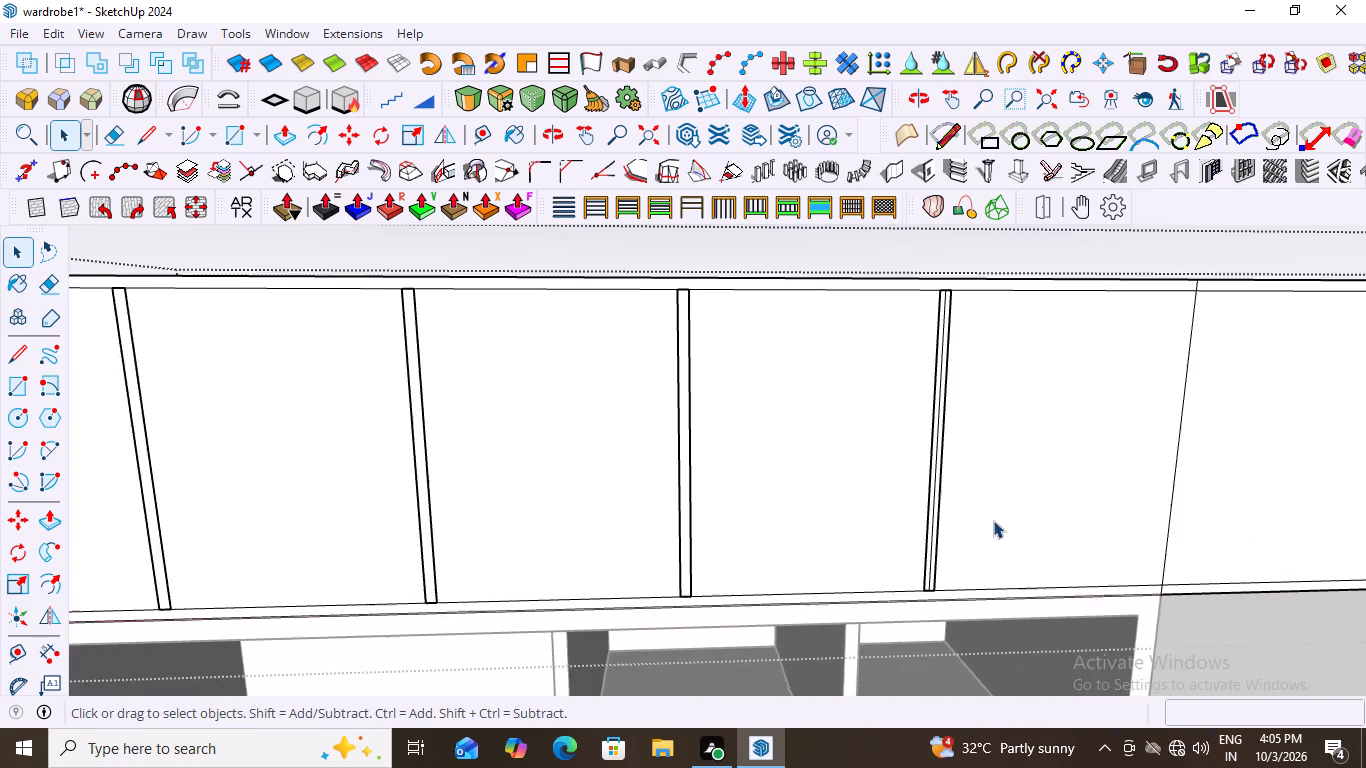
pyautogui.scroll(4, 993, 520)
pyautogui.scroll(7, 892, 628)
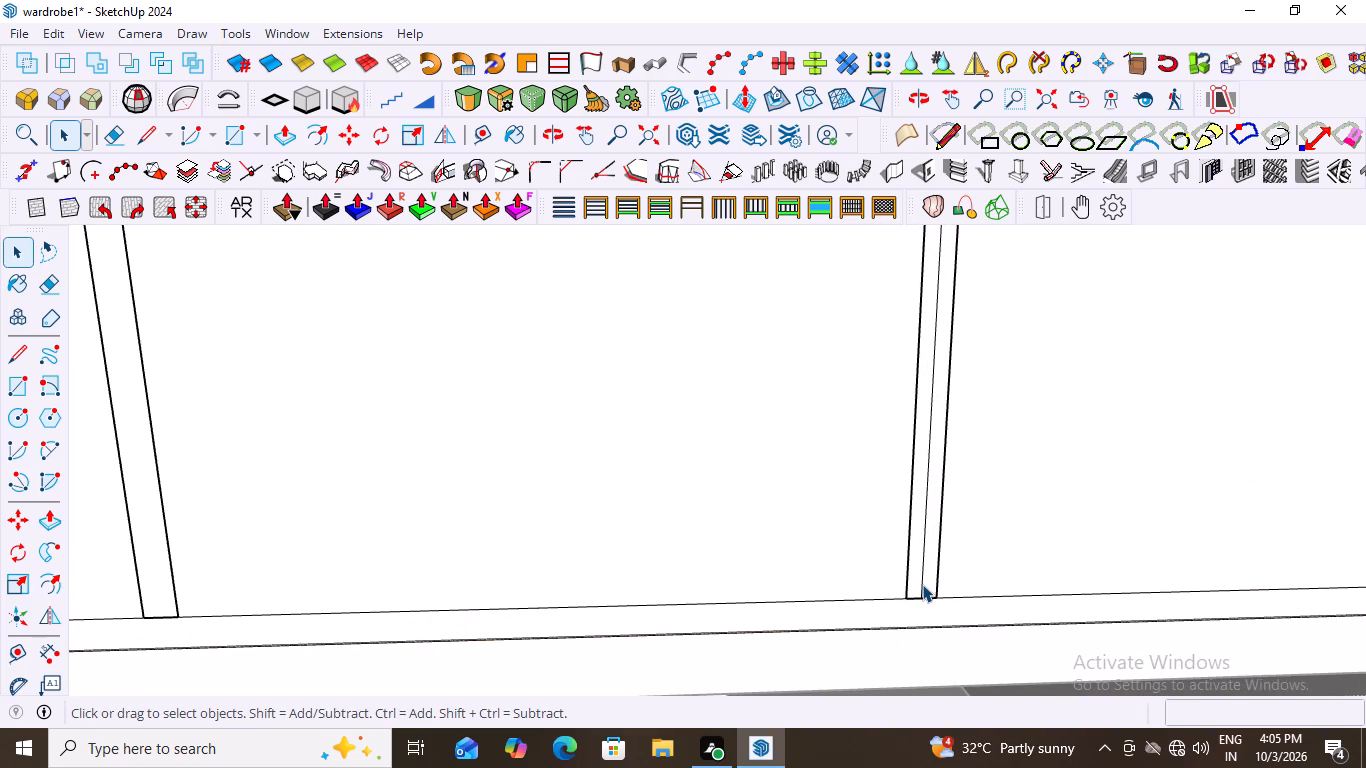
pyautogui.click(922, 584)
pyautogui.press('Delete')
pyautogui.scroll(-5, 983, 529)
pyautogui.scroll(-4, 824, 471)
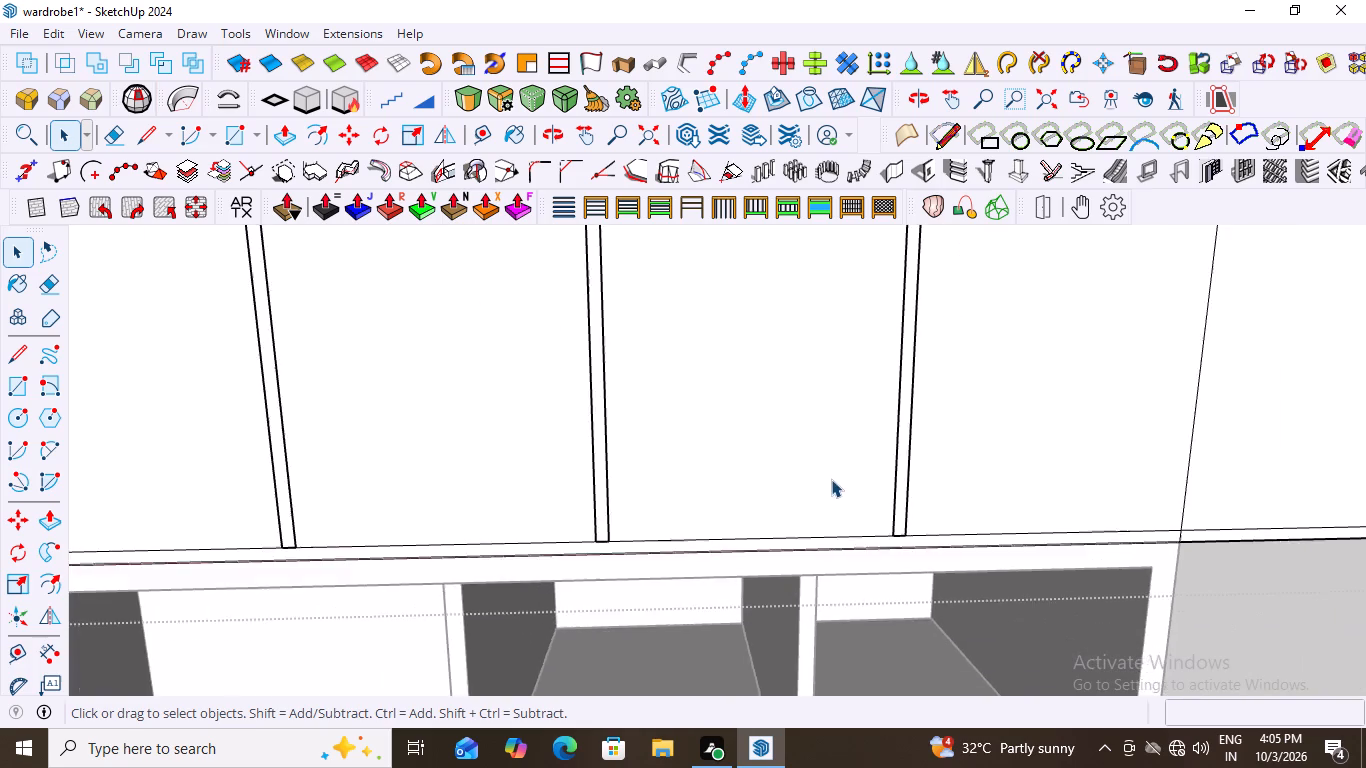
pyautogui.scroll(-10, 831, 479)
pyautogui.scroll(-3, 643, 428)
pyautogui.scroll(-4, 569, 388)
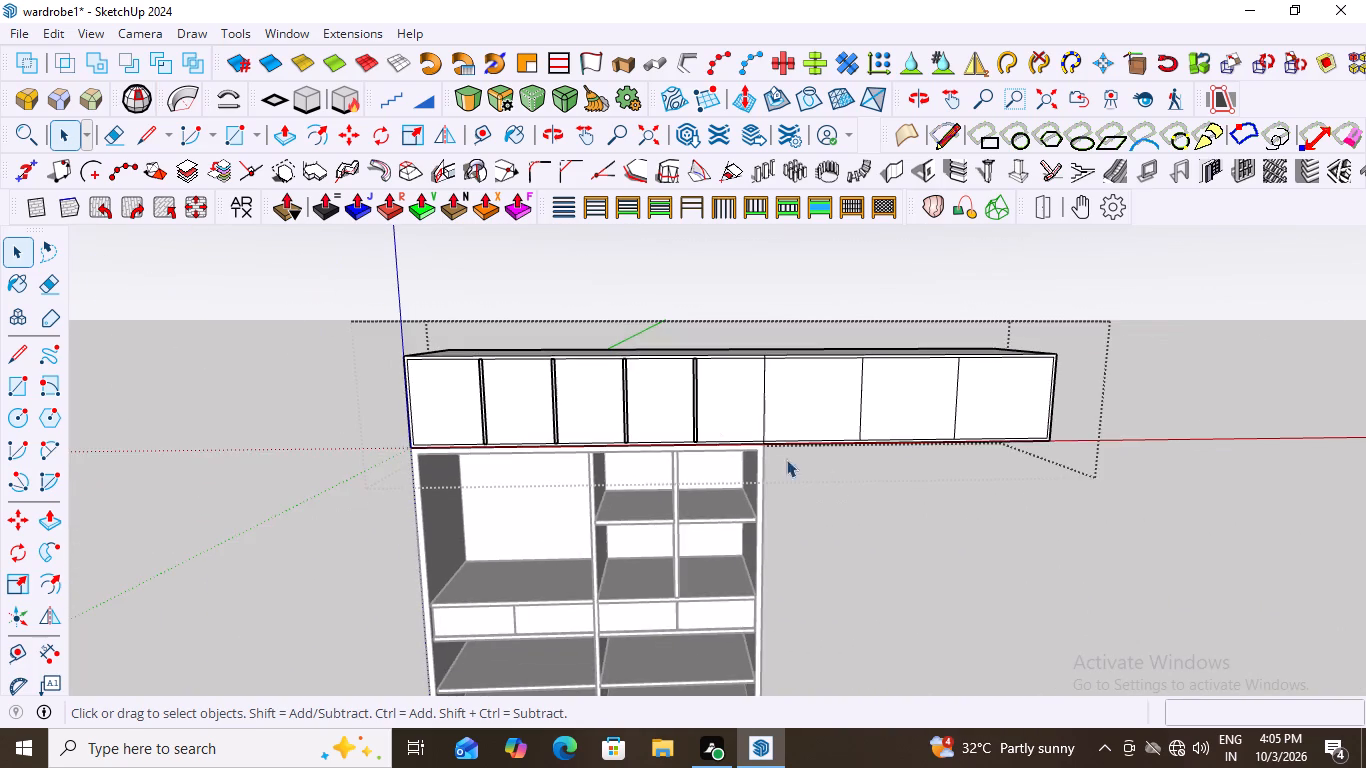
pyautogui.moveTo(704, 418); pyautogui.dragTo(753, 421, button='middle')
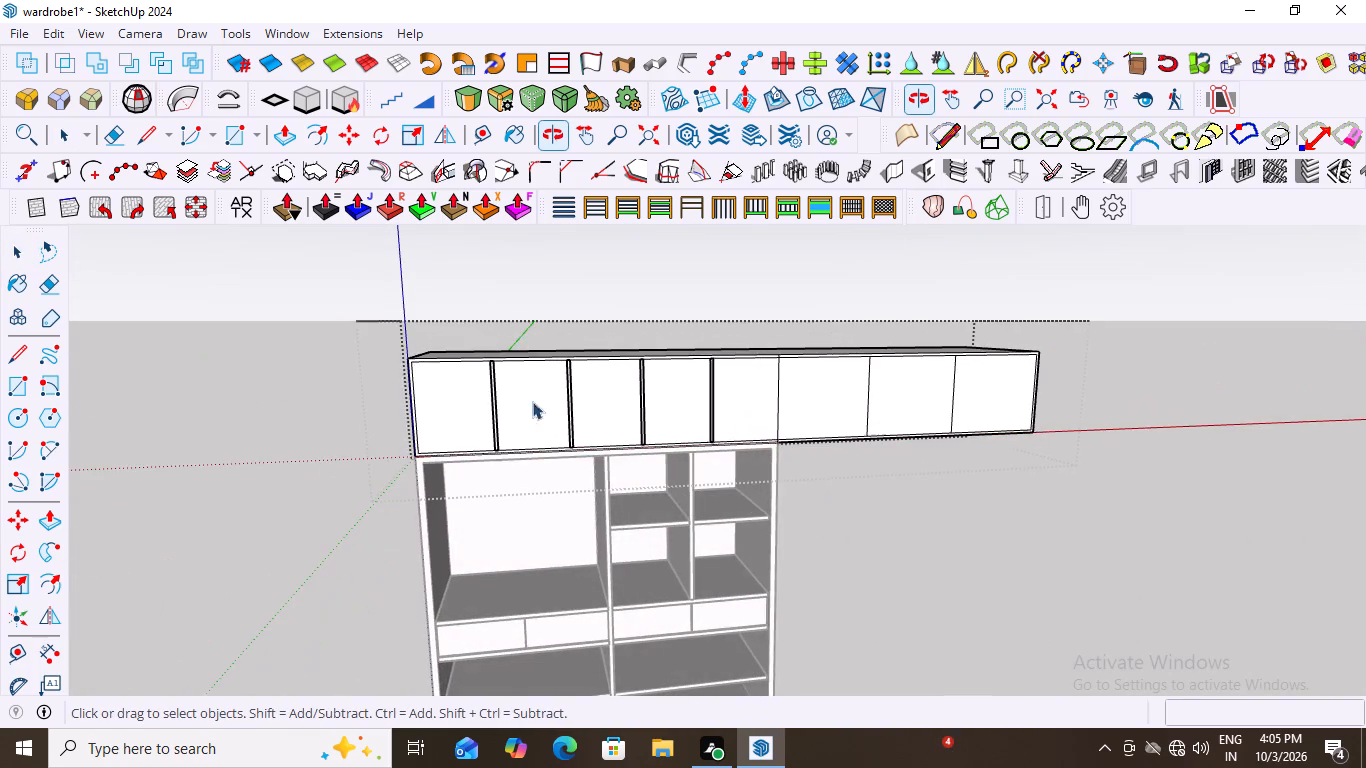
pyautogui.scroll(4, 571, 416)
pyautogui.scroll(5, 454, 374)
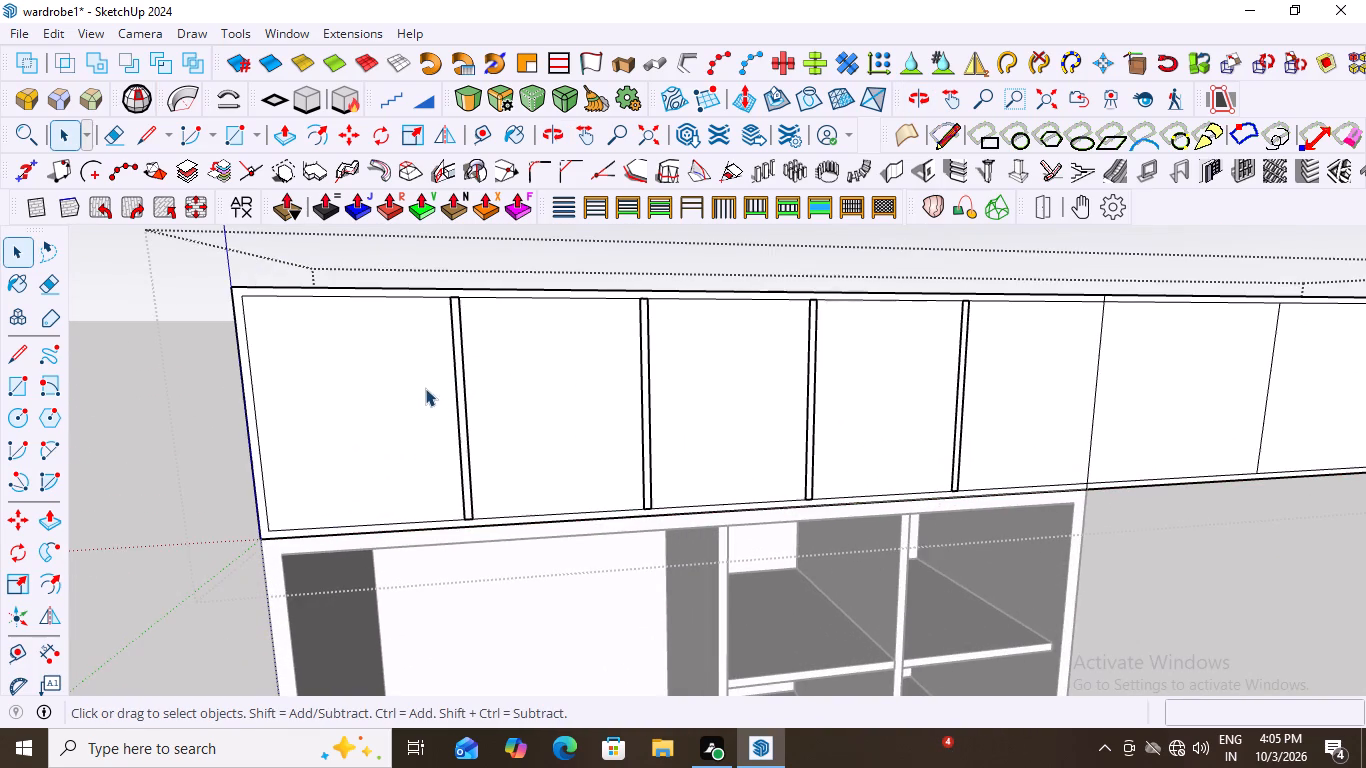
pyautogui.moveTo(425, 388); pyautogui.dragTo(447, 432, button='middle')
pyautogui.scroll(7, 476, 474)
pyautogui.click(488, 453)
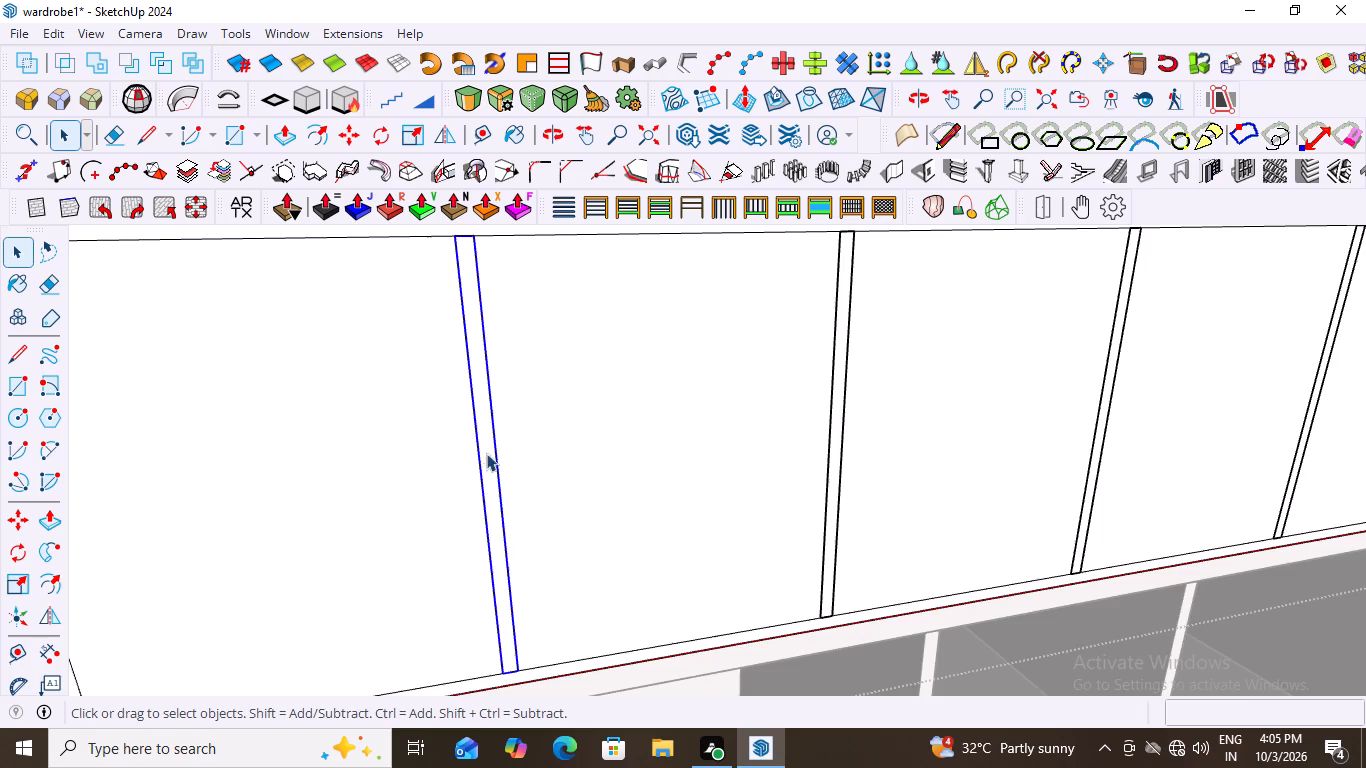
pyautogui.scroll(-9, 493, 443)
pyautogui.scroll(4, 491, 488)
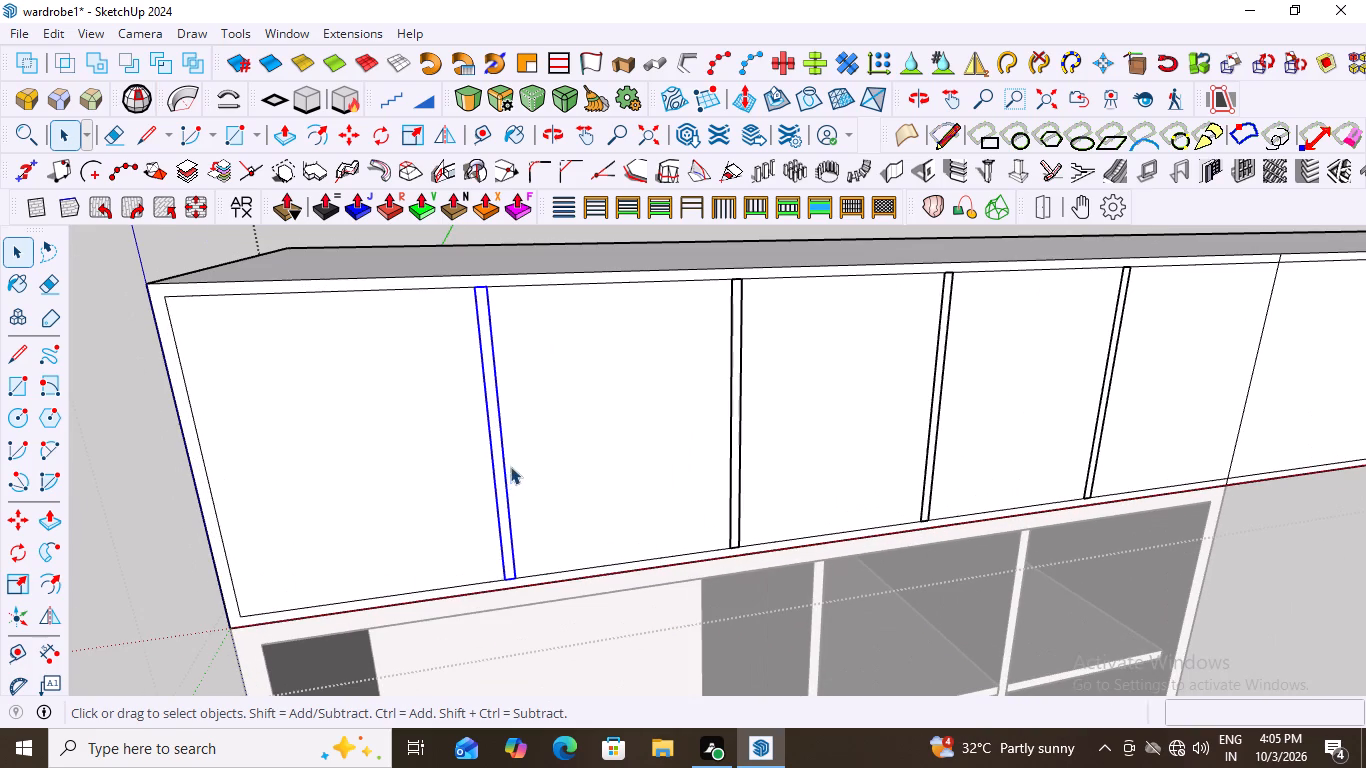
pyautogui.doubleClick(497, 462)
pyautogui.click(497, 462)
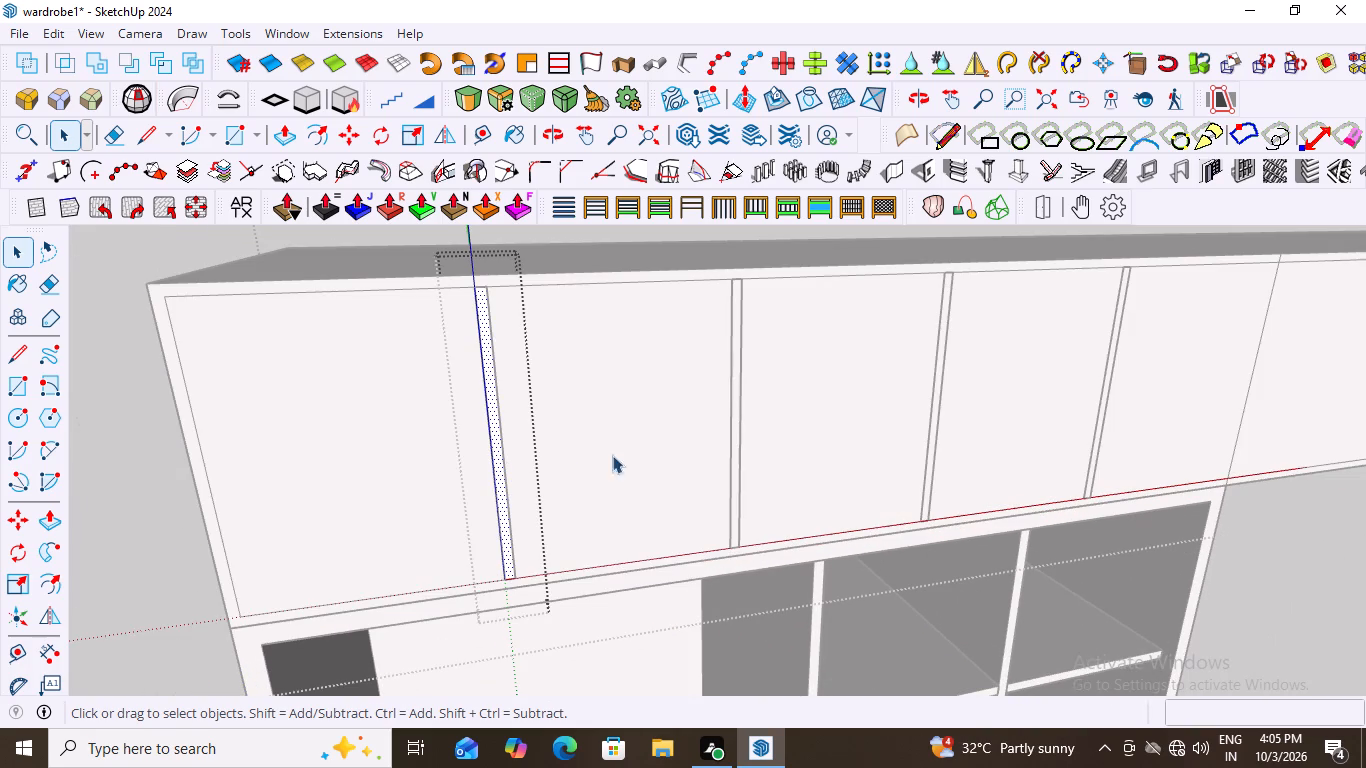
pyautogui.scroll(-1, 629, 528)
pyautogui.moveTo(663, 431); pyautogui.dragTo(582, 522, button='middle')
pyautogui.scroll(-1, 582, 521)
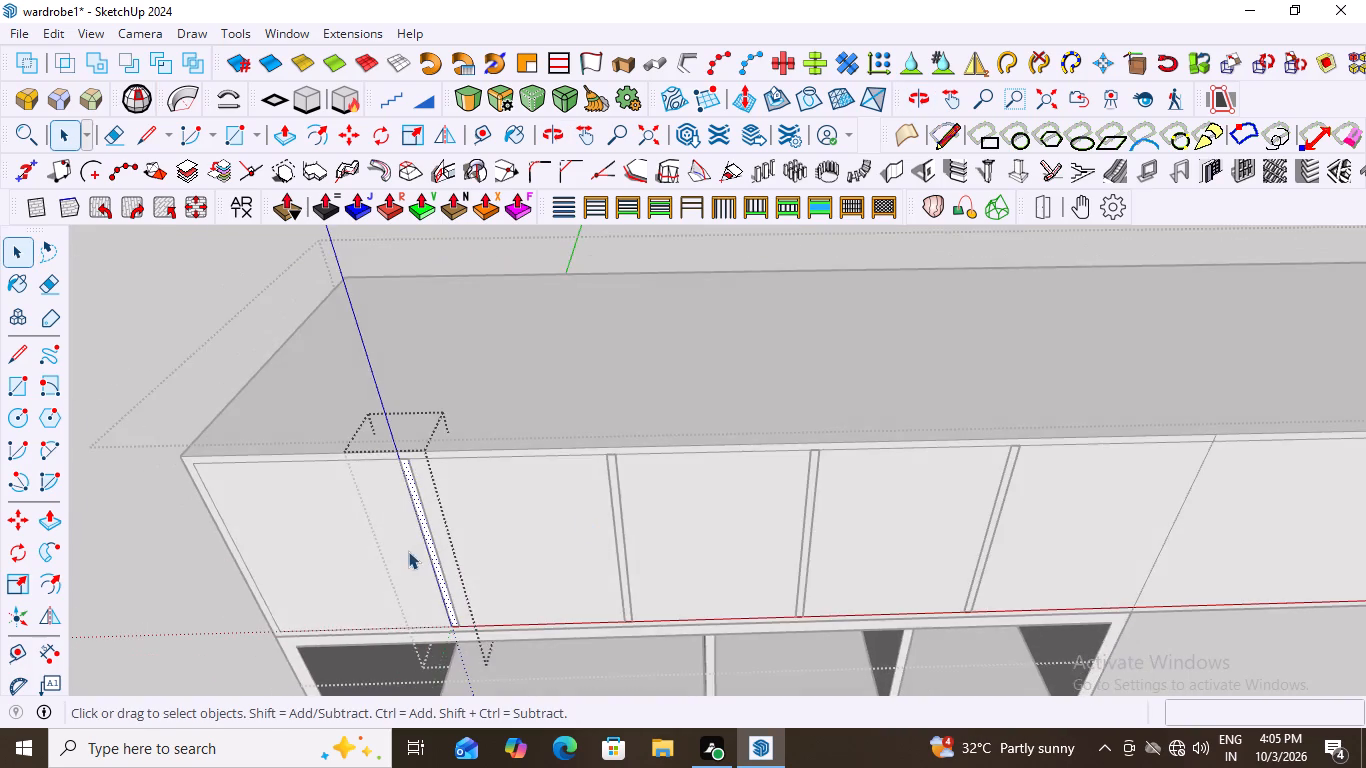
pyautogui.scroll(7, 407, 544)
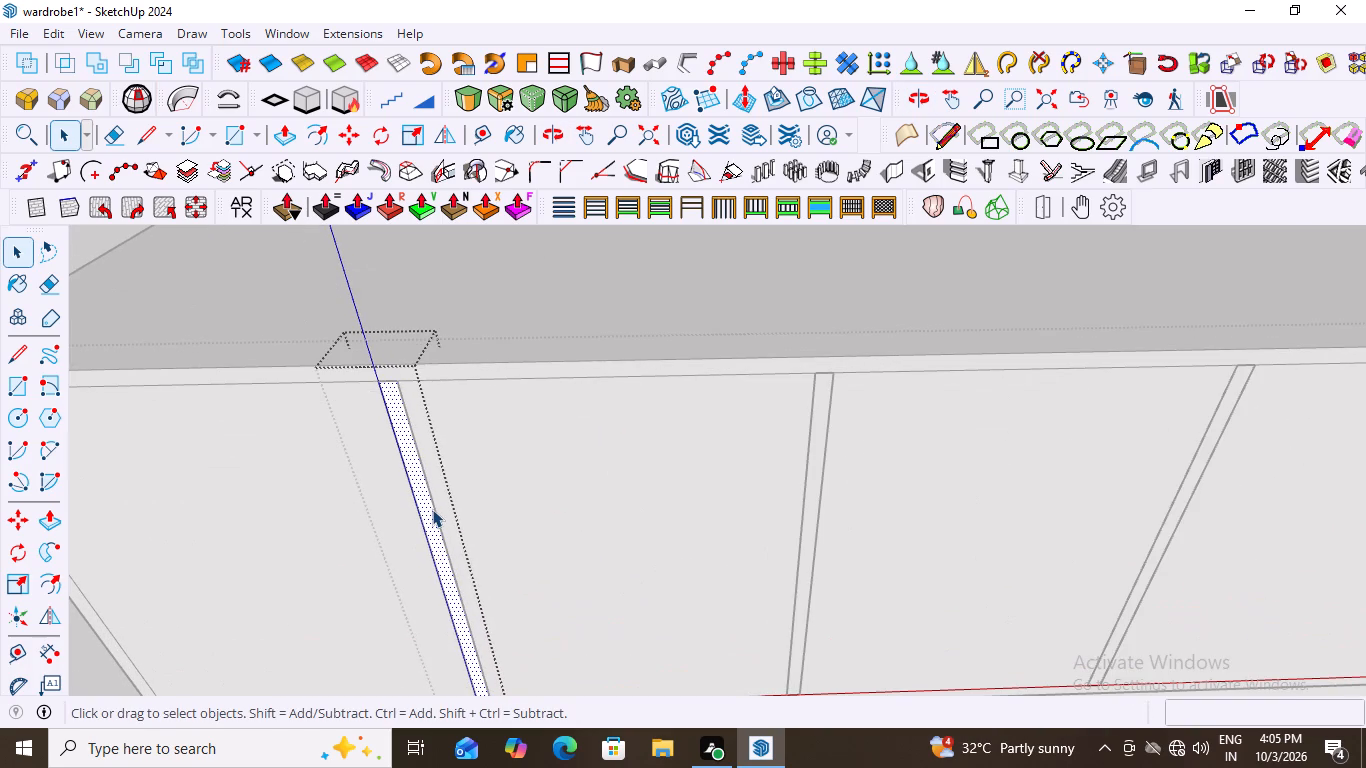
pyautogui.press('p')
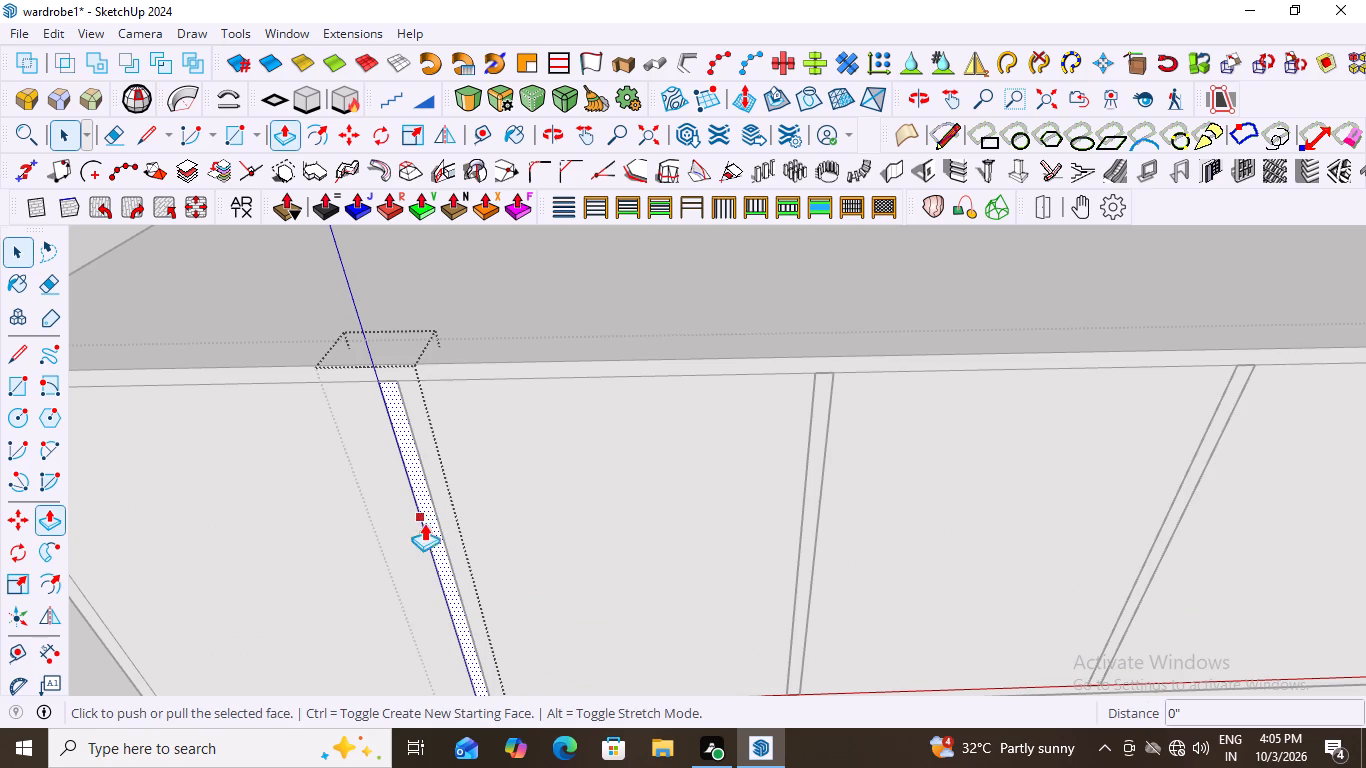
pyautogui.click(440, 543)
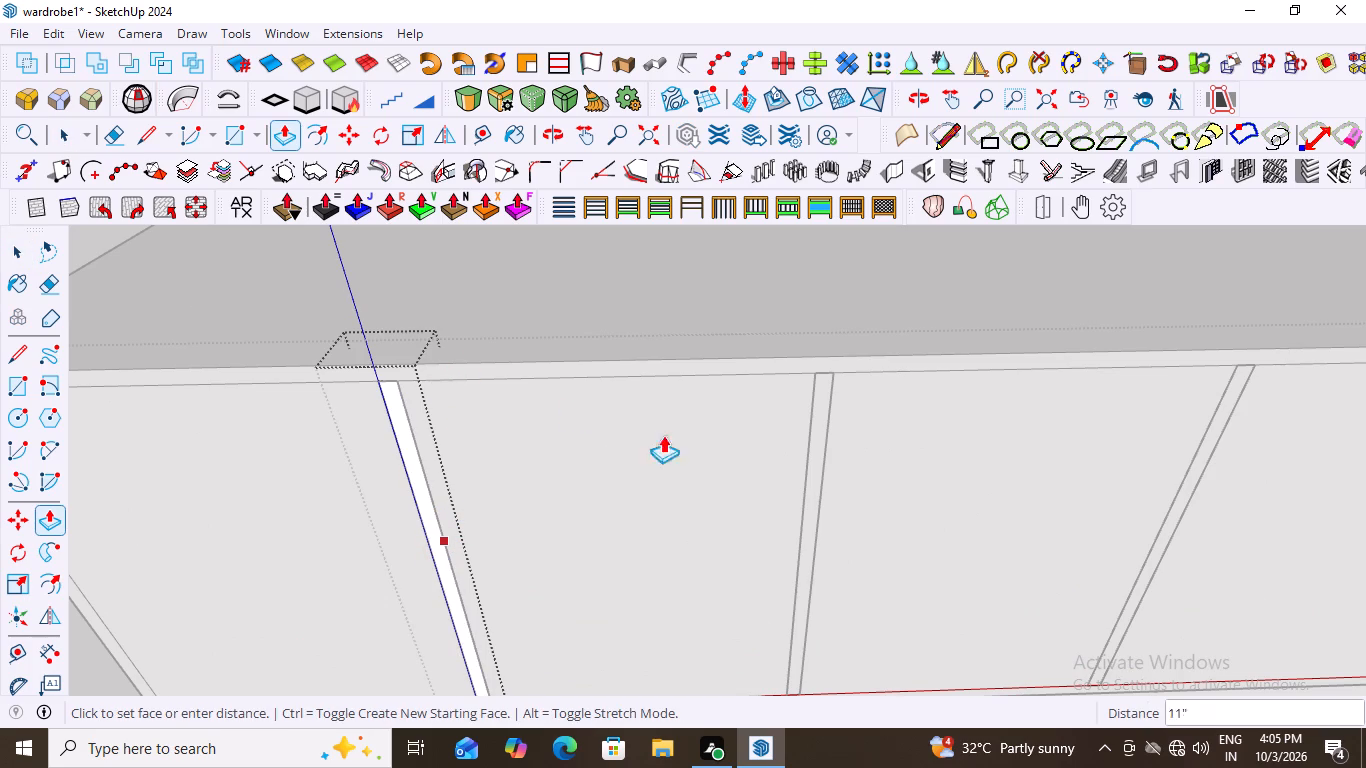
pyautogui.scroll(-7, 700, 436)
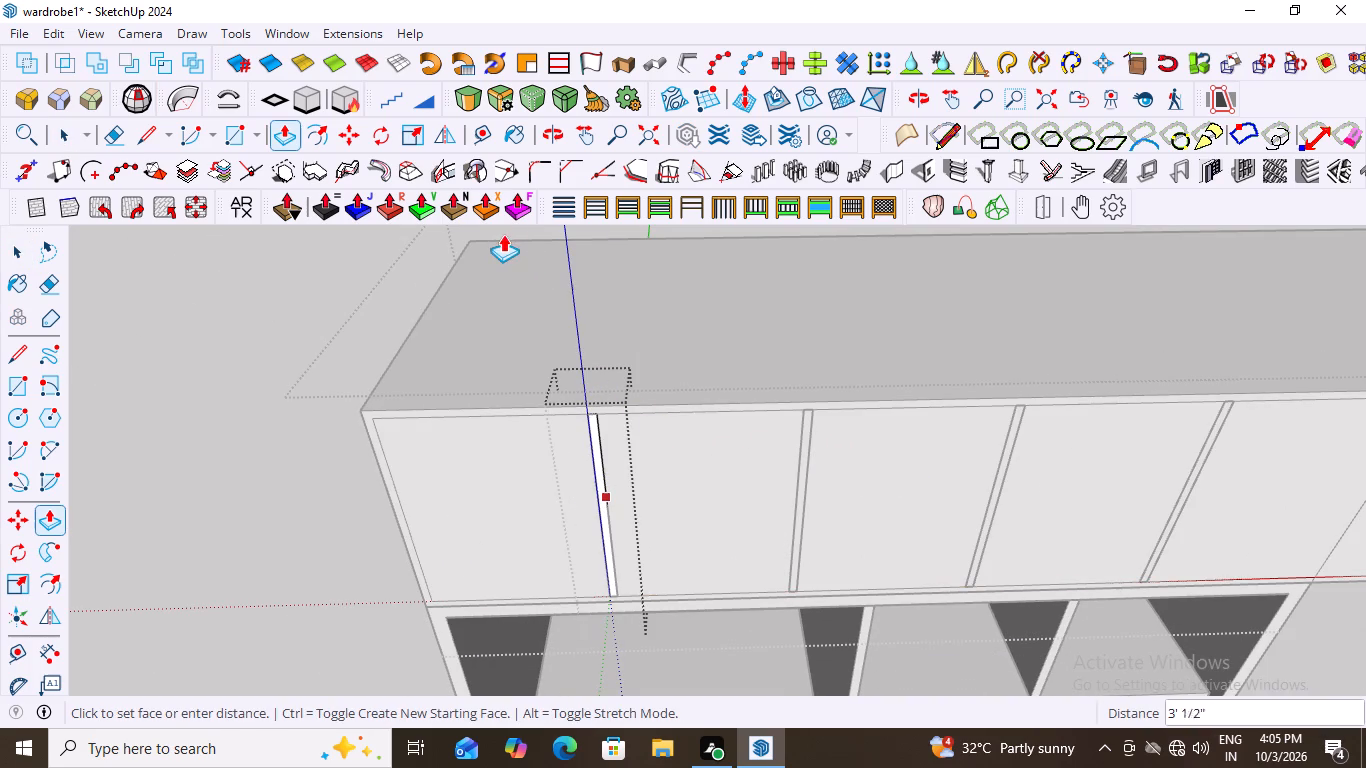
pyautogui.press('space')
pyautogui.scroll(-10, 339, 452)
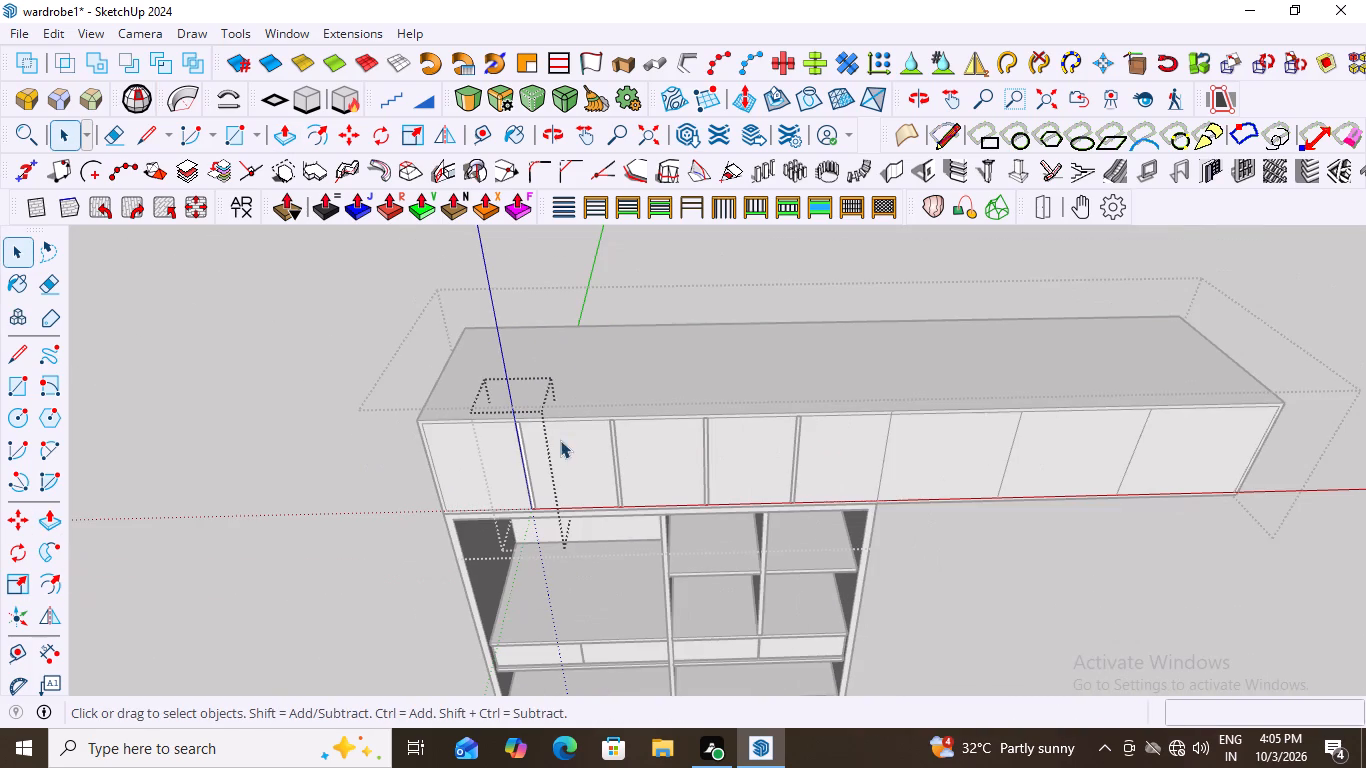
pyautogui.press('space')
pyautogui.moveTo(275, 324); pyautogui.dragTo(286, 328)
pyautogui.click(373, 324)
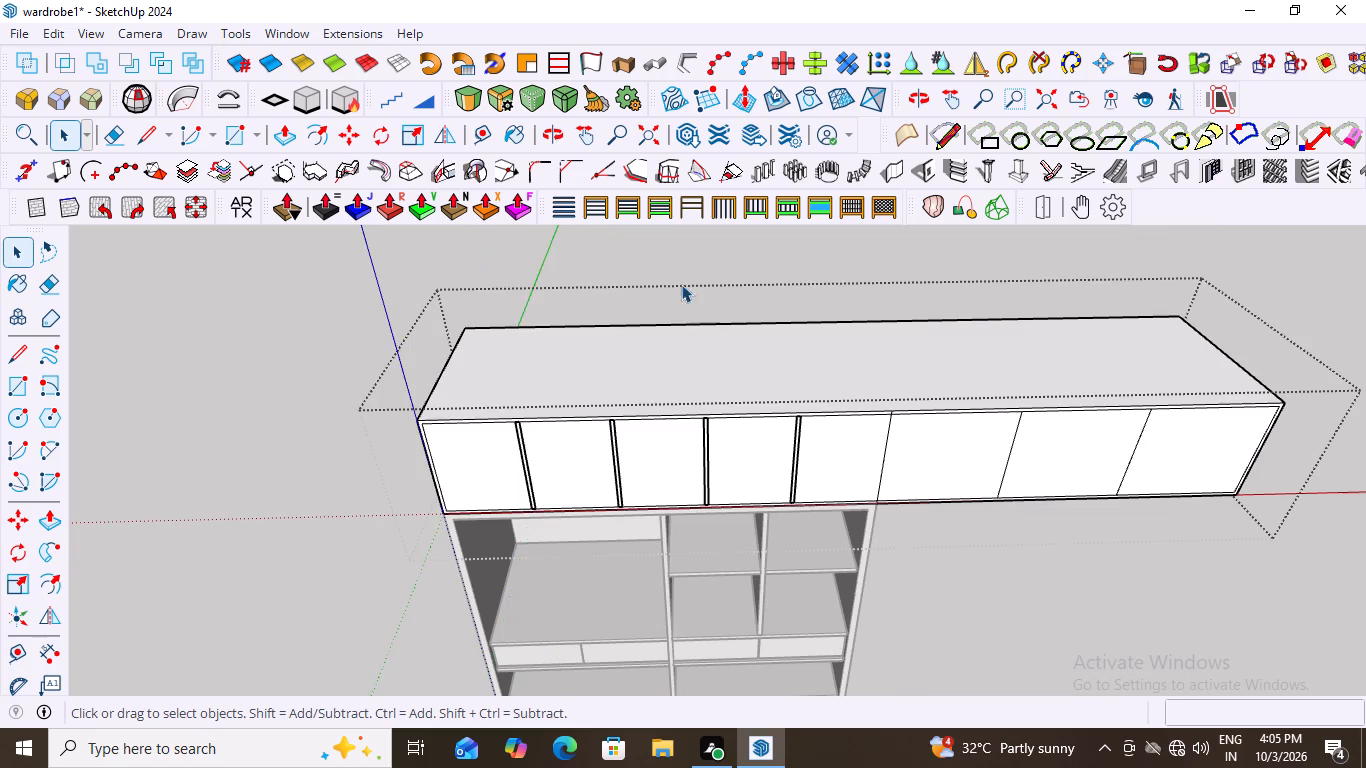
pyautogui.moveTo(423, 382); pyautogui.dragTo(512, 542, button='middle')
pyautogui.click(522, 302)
# Open the top cabinet group and place a guide 18 mm in from the top face's rear edge, then close the group.
pyautogui.moveTo(566, 516); pyautogui.dragTo(466, 443, button='middle')
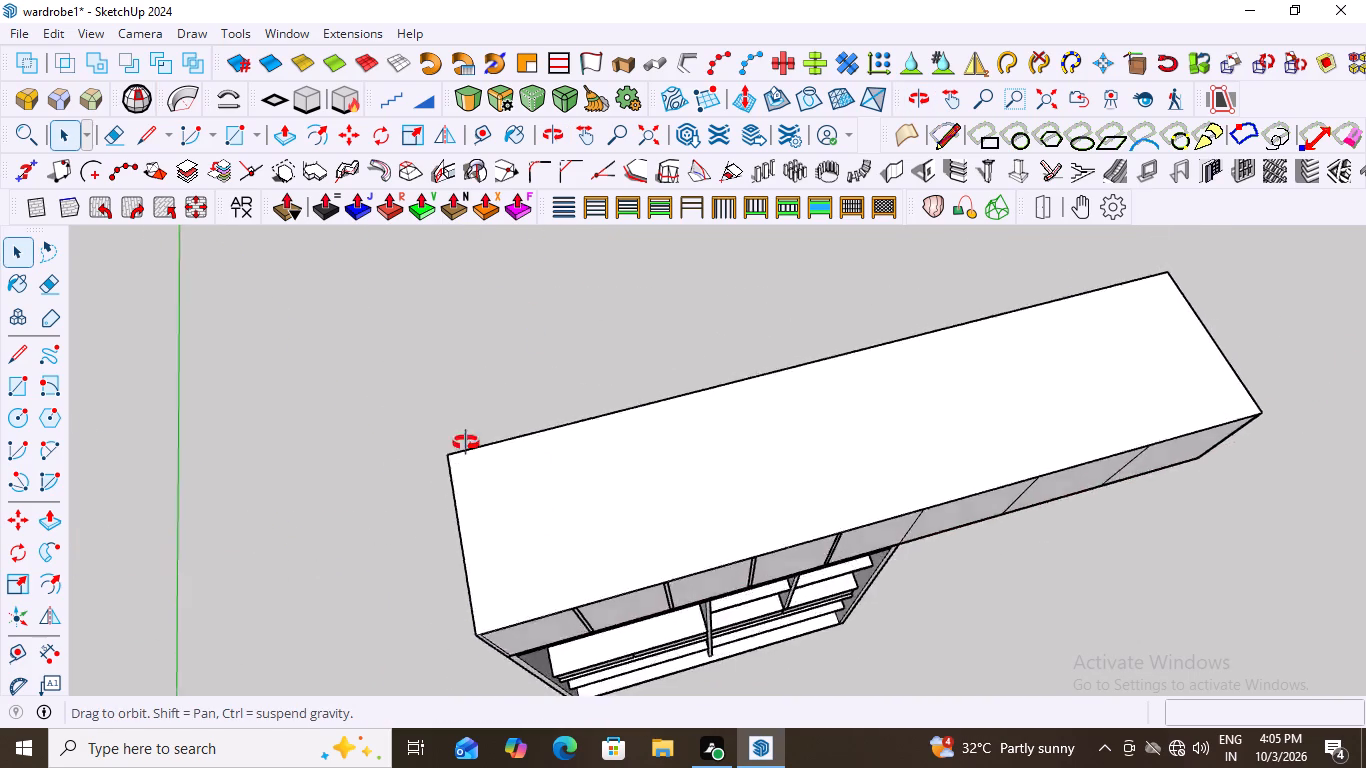
pyautogui.moveTo(466, 443); pyautogui.dragTo(474, 428, button='middle')
pyautogui.scroll(6, 452, 313)
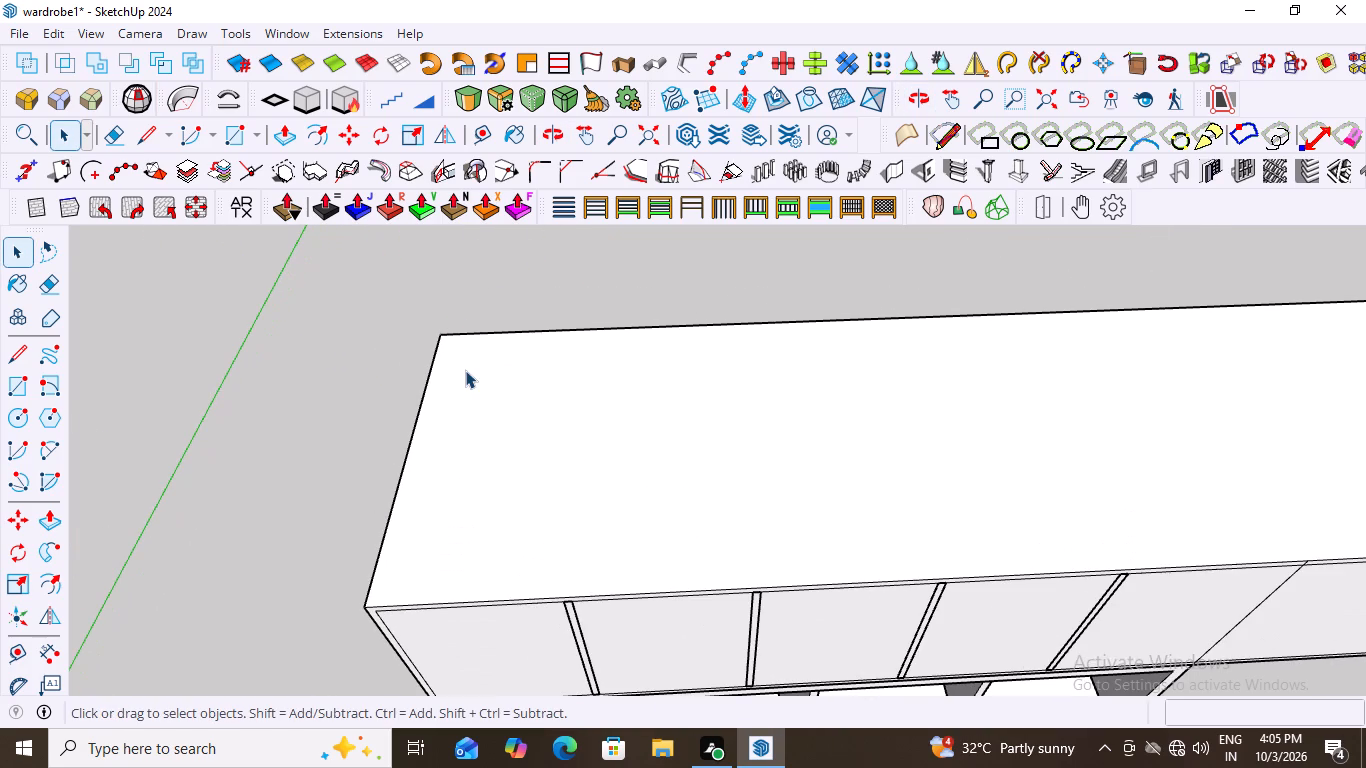
pyautogui.click(558, 402)
pyautogui.doubleClick(559, 404)
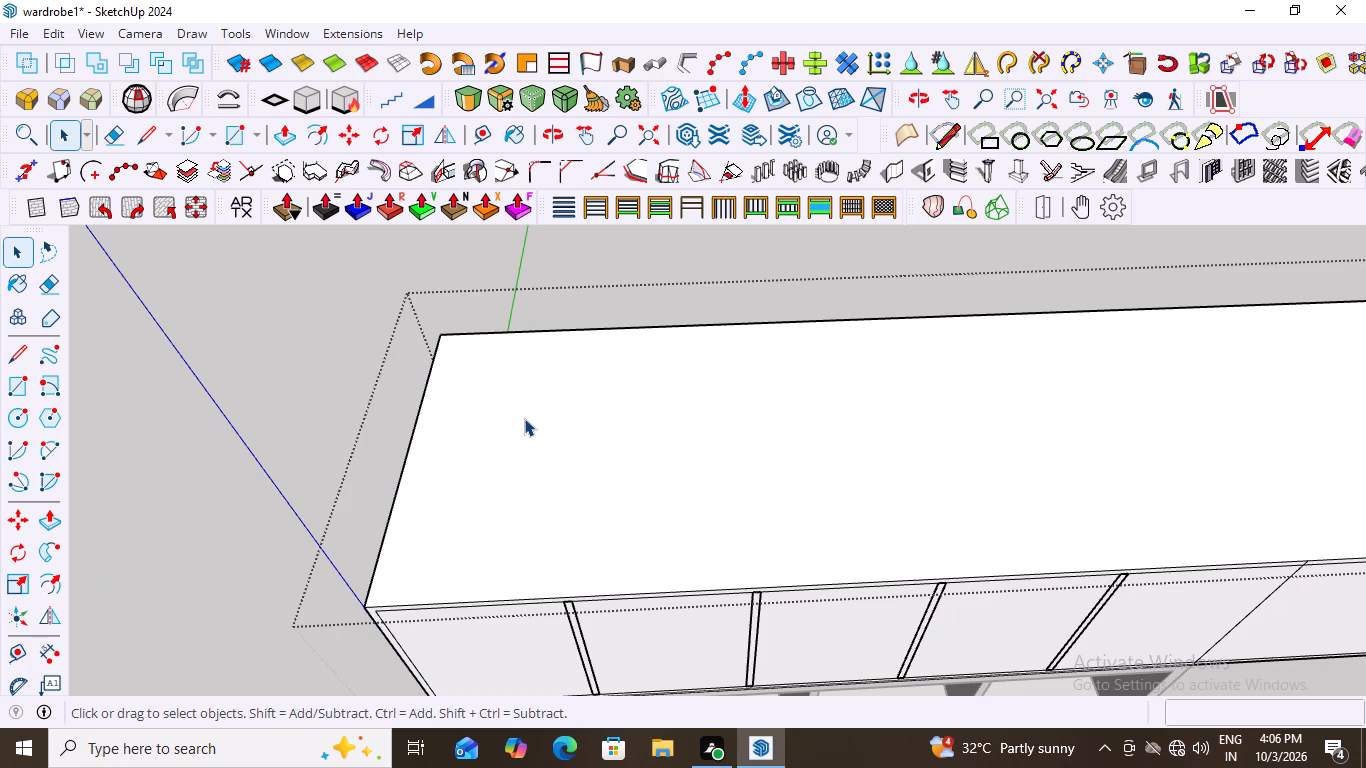
pyautogui.press('t')
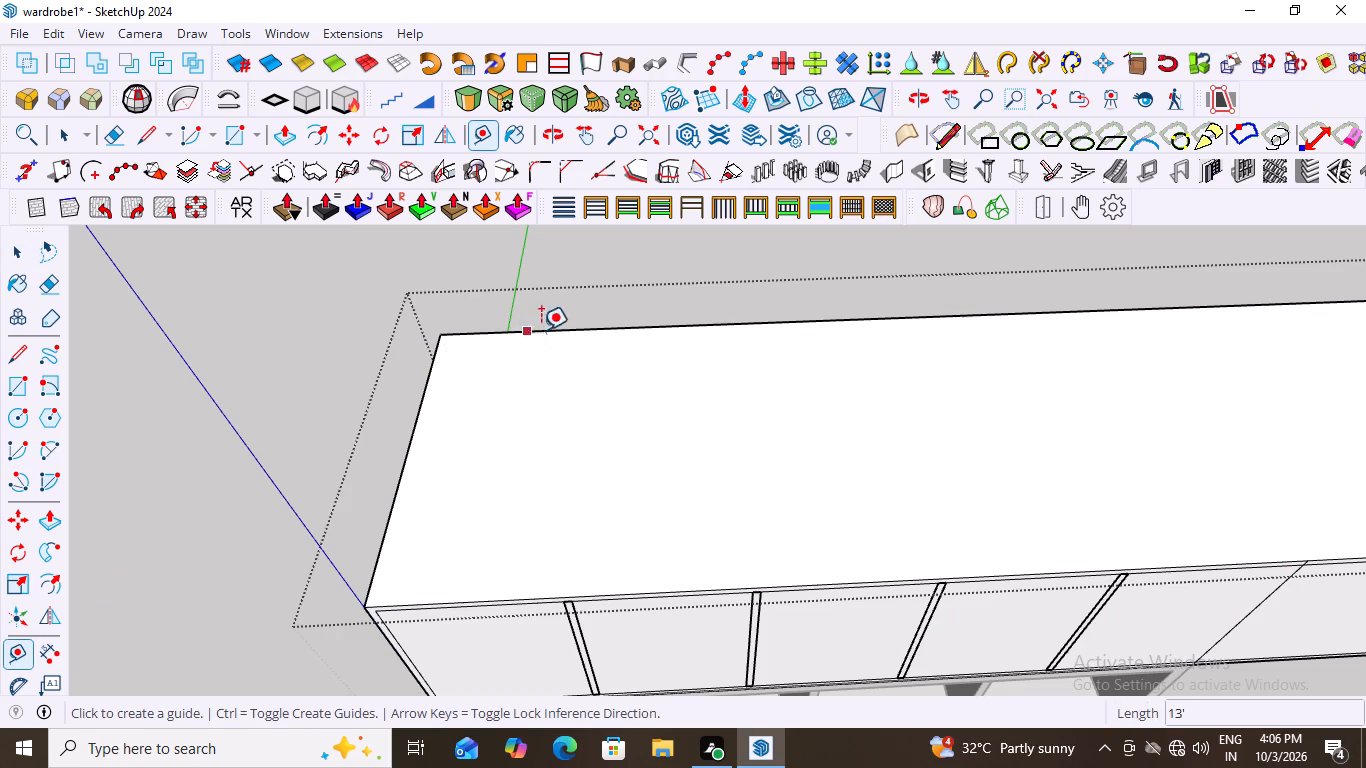
pyautogui.click(580, 330)
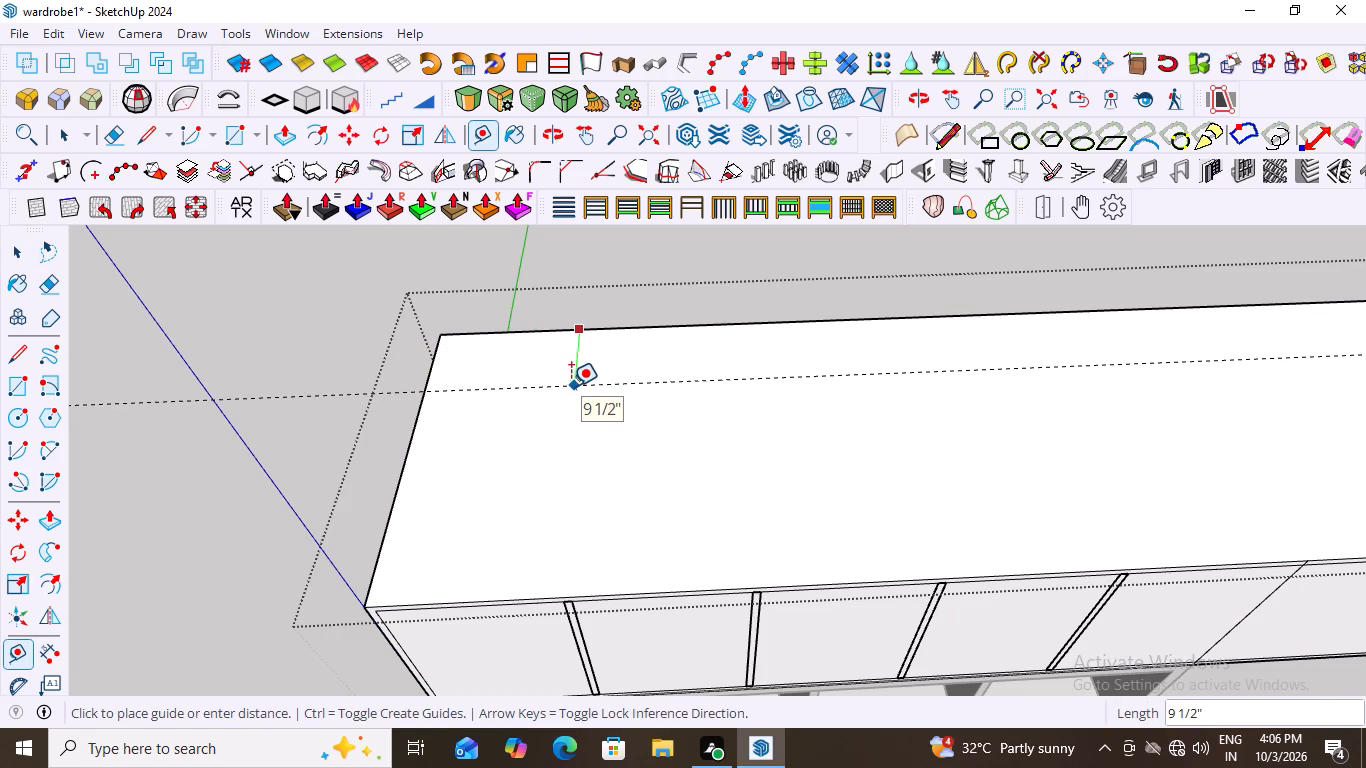
pyautogui.press('1')
pyautogui.press('8')
pyautogui.write('mm')
pyautogui.press('Return')
pyautogui.scroll(-5, 510, 409)
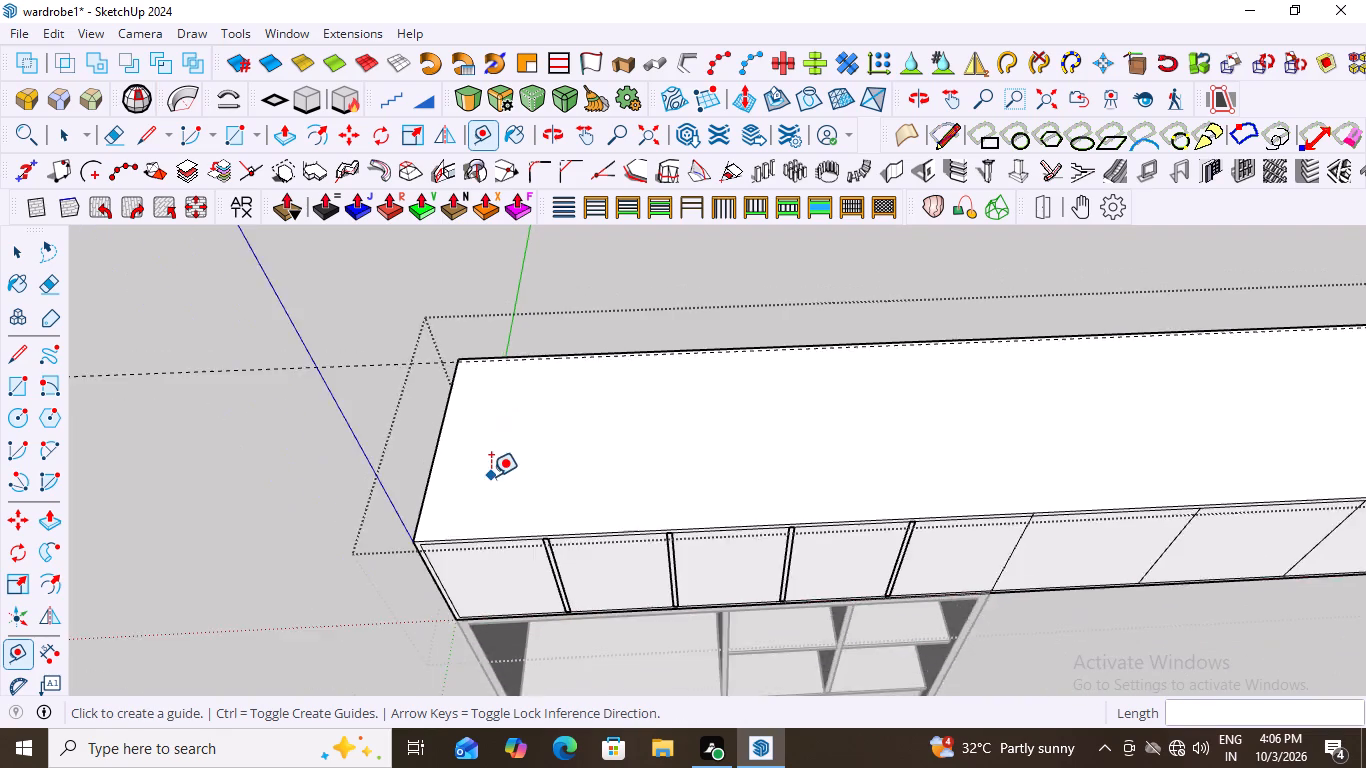
pyautogui.scroll(-9, 491, 476)
pyautogui.press('space')
pyautogui.click(707, 294)
# Examine the guide along the top cabinet's rear edge from several angles.
pyautogui.scroll(4, 409, 415)
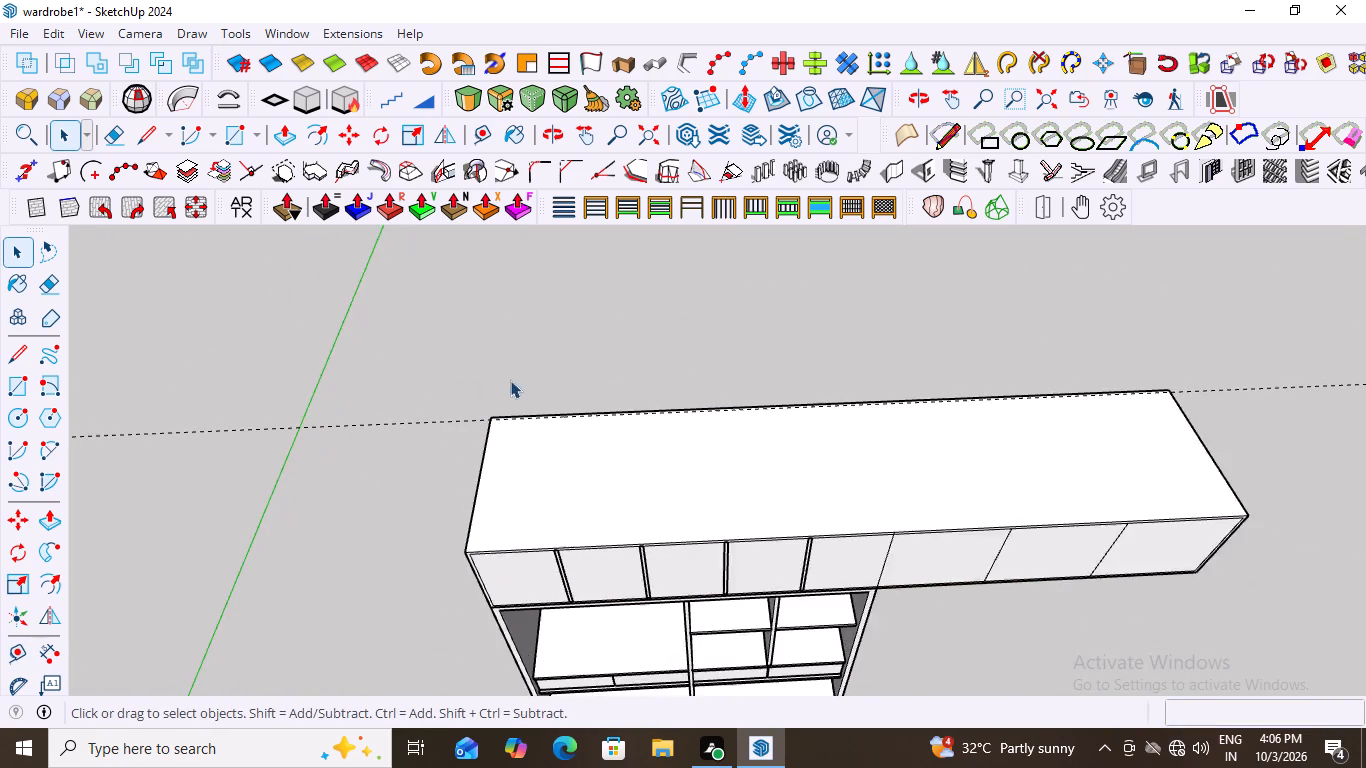
pyautogui.scroll(4, 510, 380)
pyautogui.moveTo(629, 405); pyautogui.dragTo(742, 403, button='middle')
pyautogui.scroll(3, 600, 490)
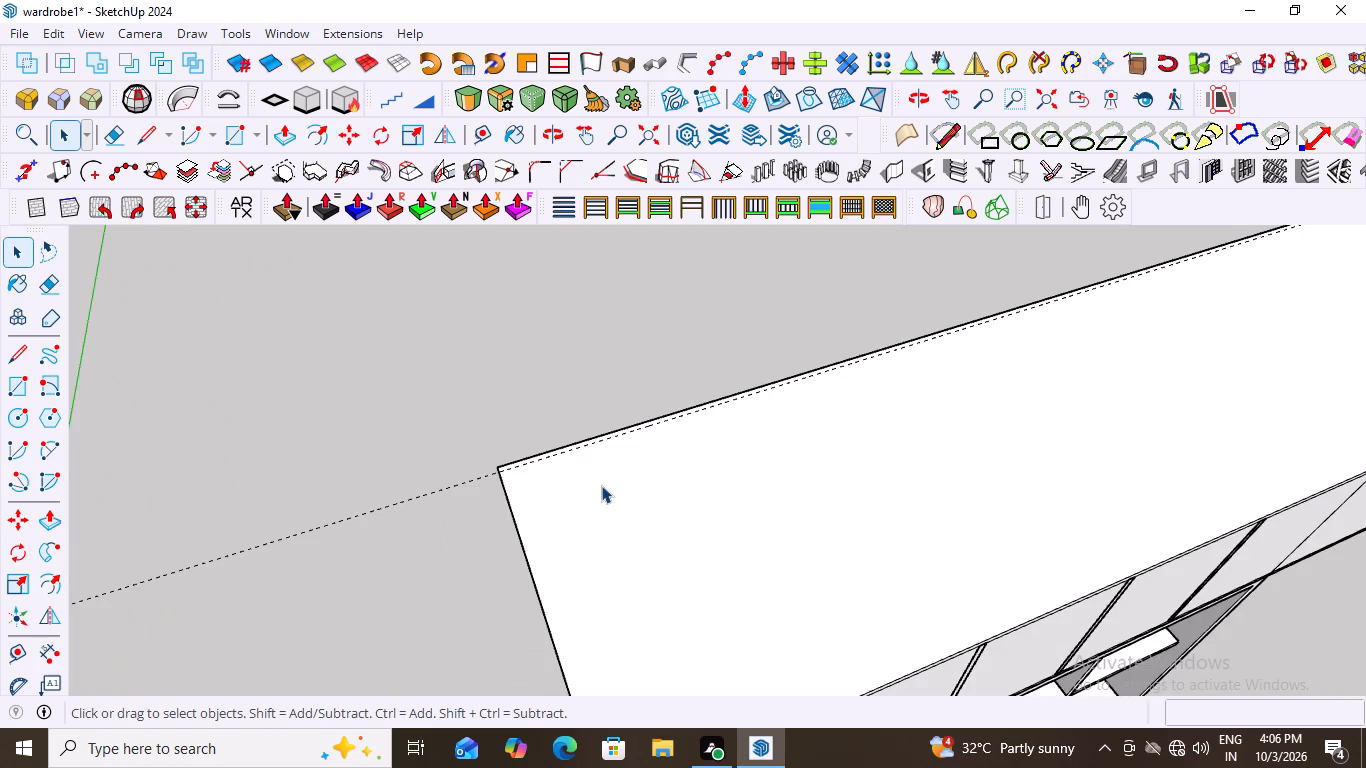
pyautogui.scroll(-13, 504, 416)
pyautogui.moveTo(591, 398); pyautogui.dragTo(525, 451, button='middle')
pyautogui.moveTo(462, 478); pyautogui.dragTo(418, 478, button='middle')
pyautogui.scroll(10, 573, 337)
pyautogui.moveTo(469, 402); pyautogui.dragTo(524, 429, button='middle')
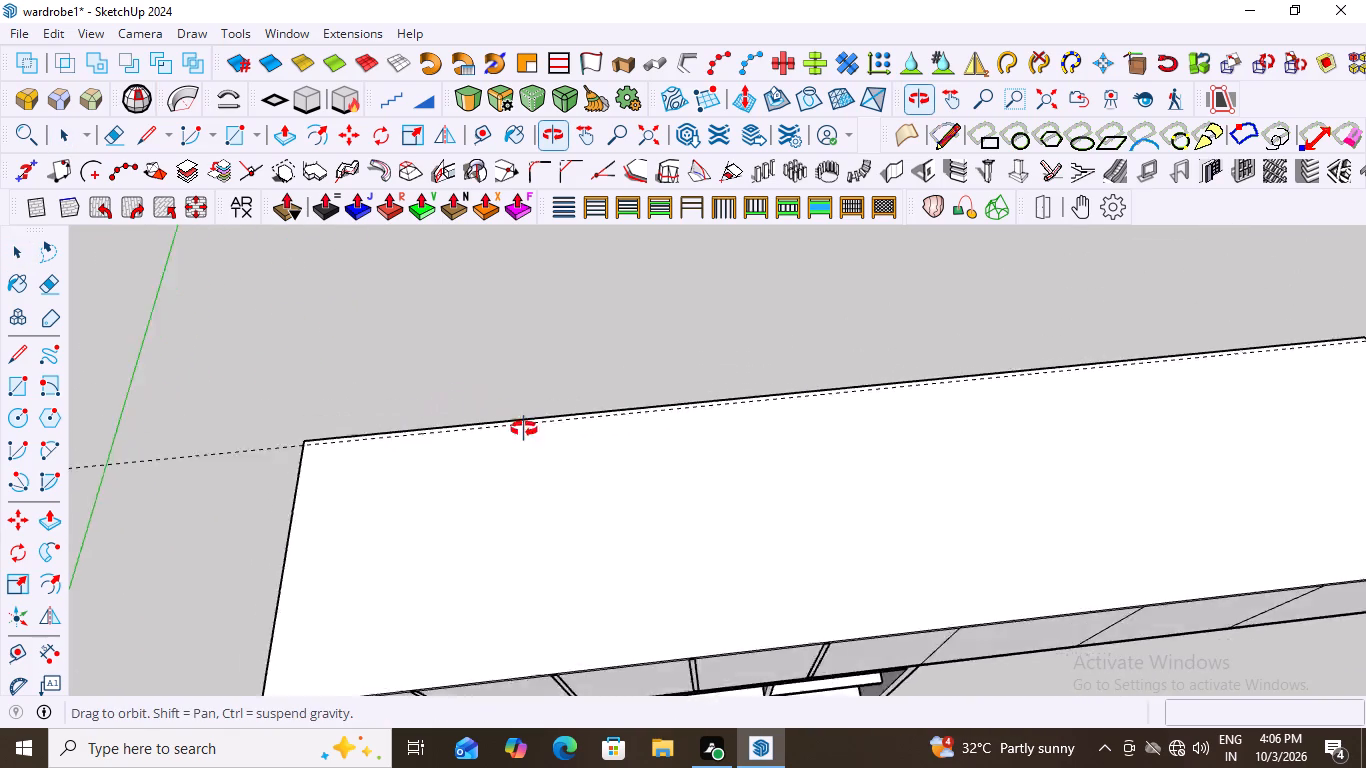
pyautogui.moveTo(524, 429); pyautogui.dragTo(597, 433, button='middle')
pyautogui.middleClick(684, 337)
pyautogui.scroll(-9, 576, 409)
pyautogui.moveTo(645, 488); pyautogui.dragTo(343, 438, button='middle')
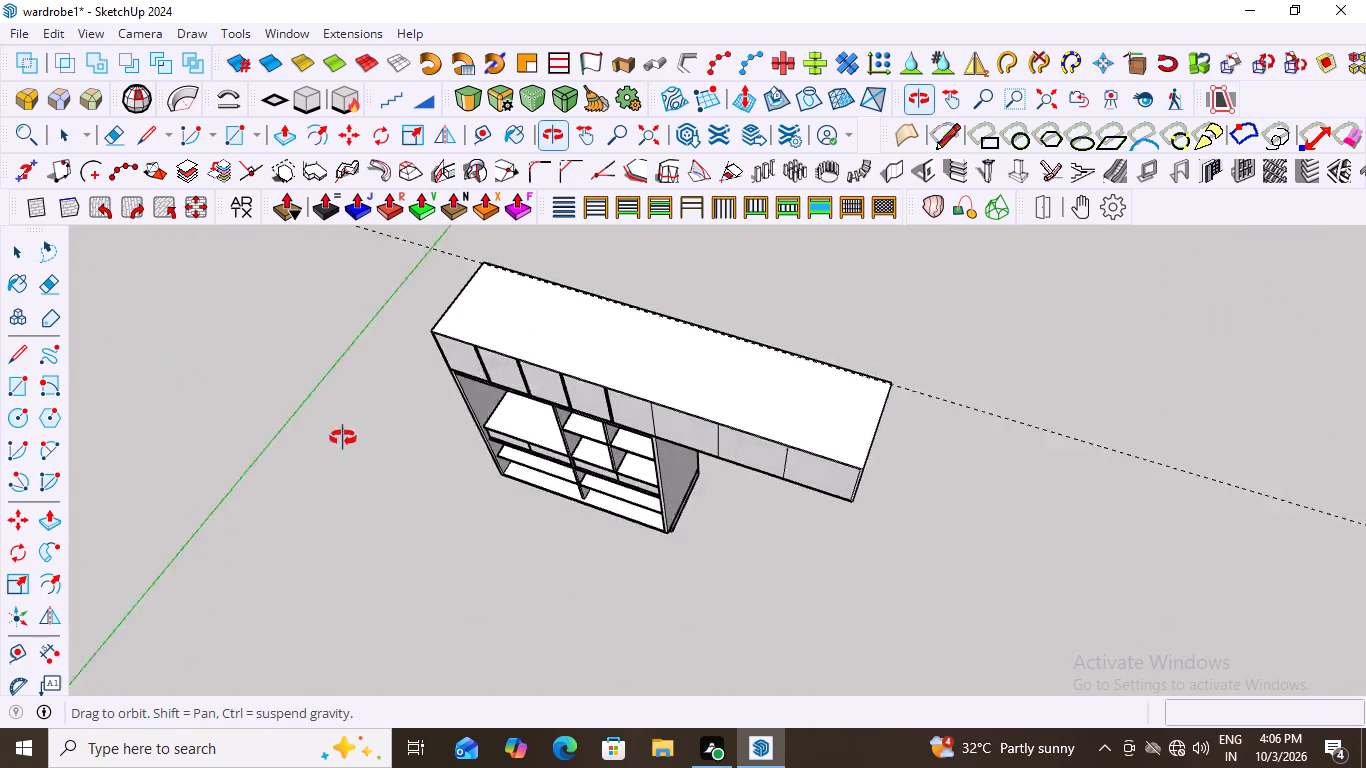
pyautogui.moveTo(343, 438); pyautogui.dragTo(570, 471, button='middle')
pyautogui.moveTo(590, 472); pyautogui.dragTo(604, 470, button='middle')
pyautogui.scroll(6, 381, 394)
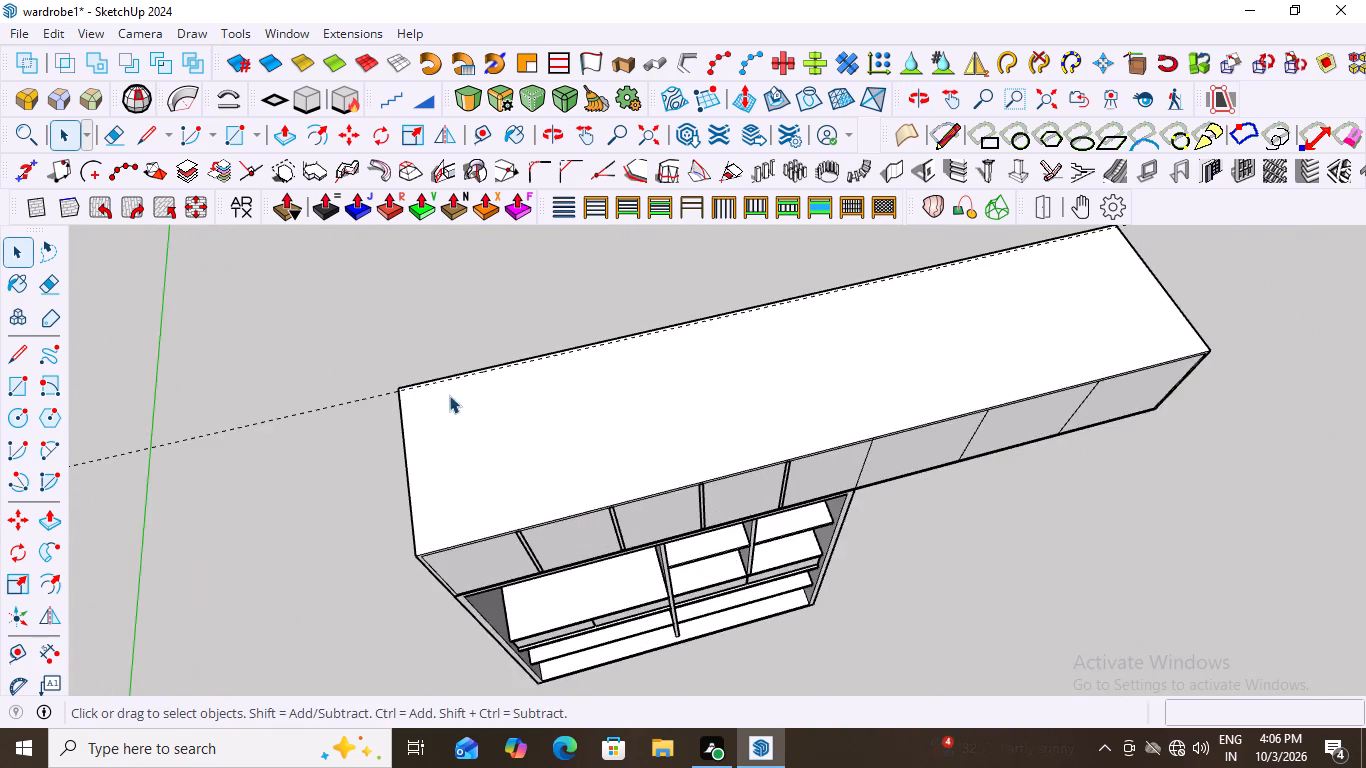
pyautogui.scroll(9, 449, 395)
pyautogui.scroll(-17, 419, 355)
pyautogui.moveTo(500, 542); pyautogui.dragTo(500, 541, button='middle')
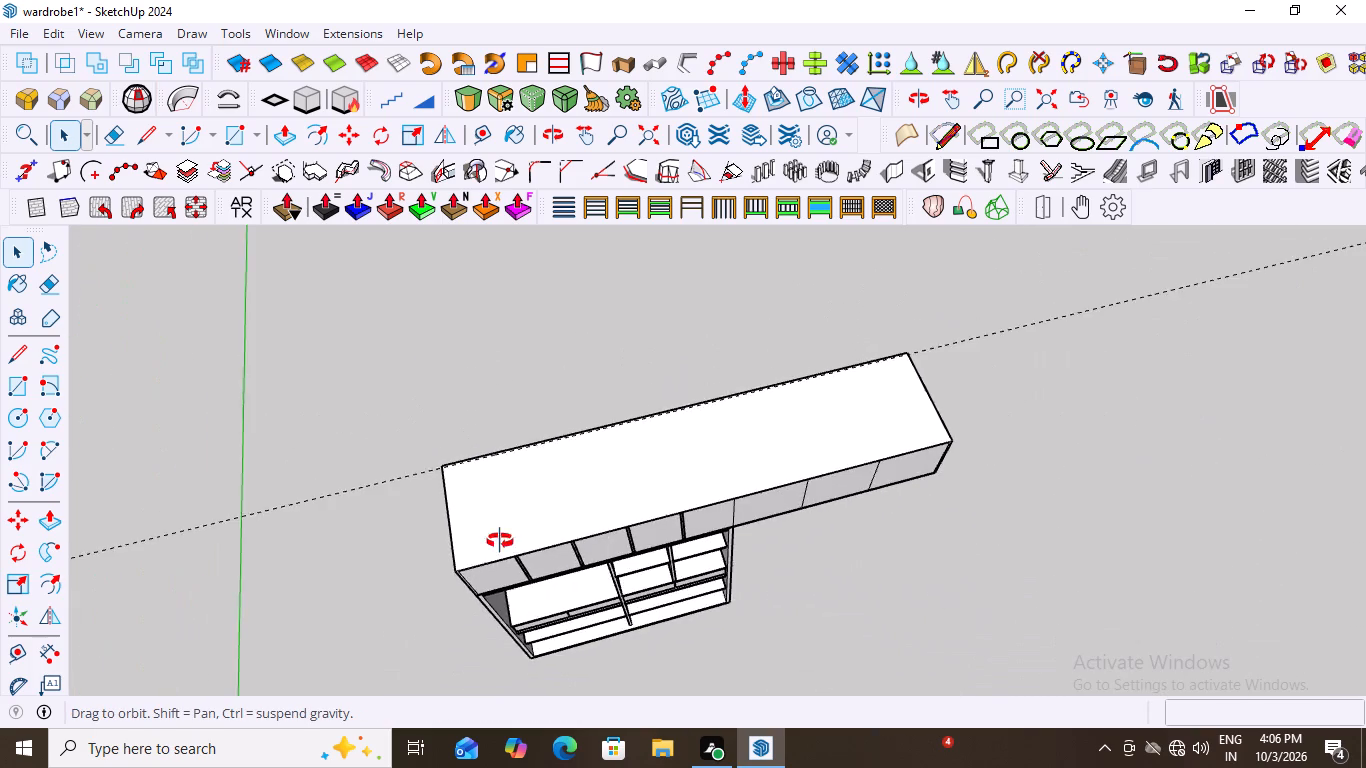
# Open the first divider strip of the top cabinet, push/pull it about 2' 11 1/2" back to the rear-edge guide, and close its group.
pyautogui.moveTo(500, 541); pyautogui.dragTo(519, 396, button='middle')
pyautogui.scroll(5, 531, 480)
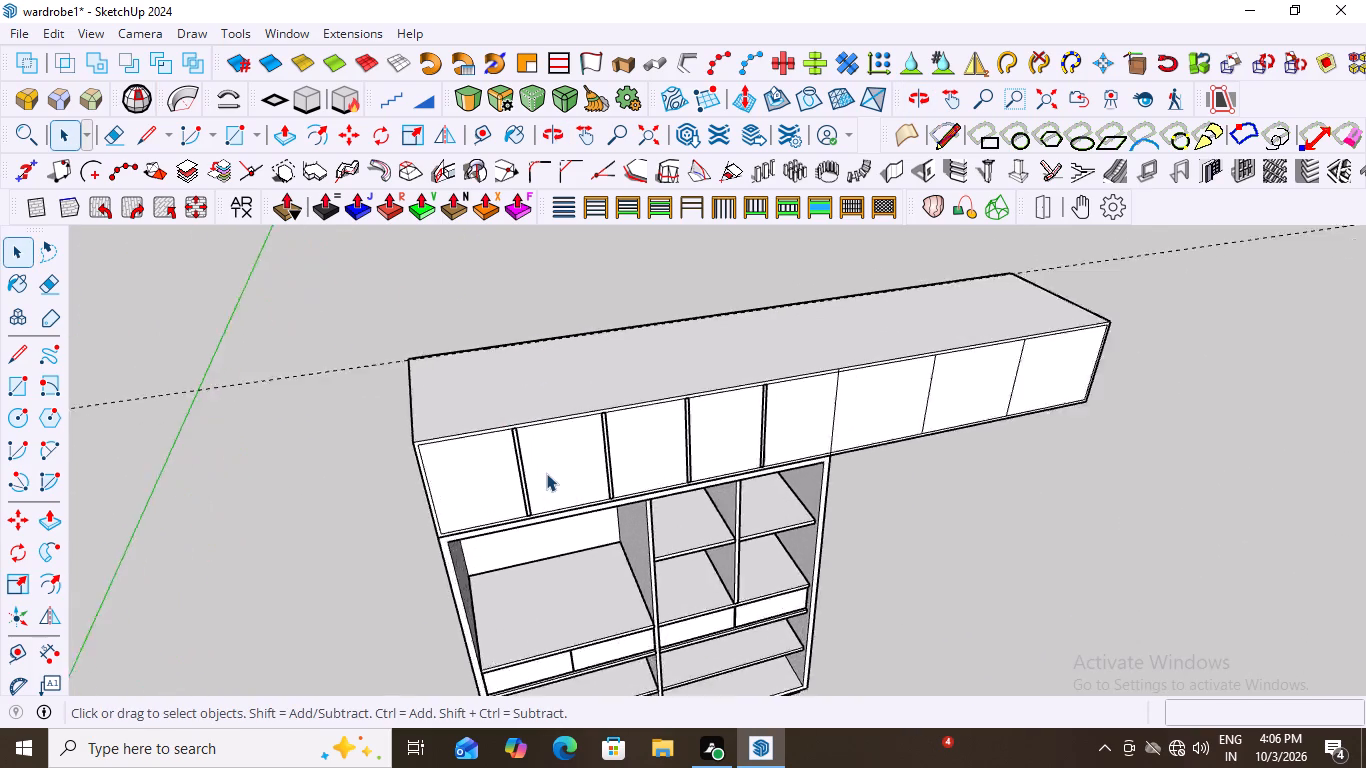
pyautogui.scroll(6, 546, 473)
pyautogui.scroll(-3, 510, 436)
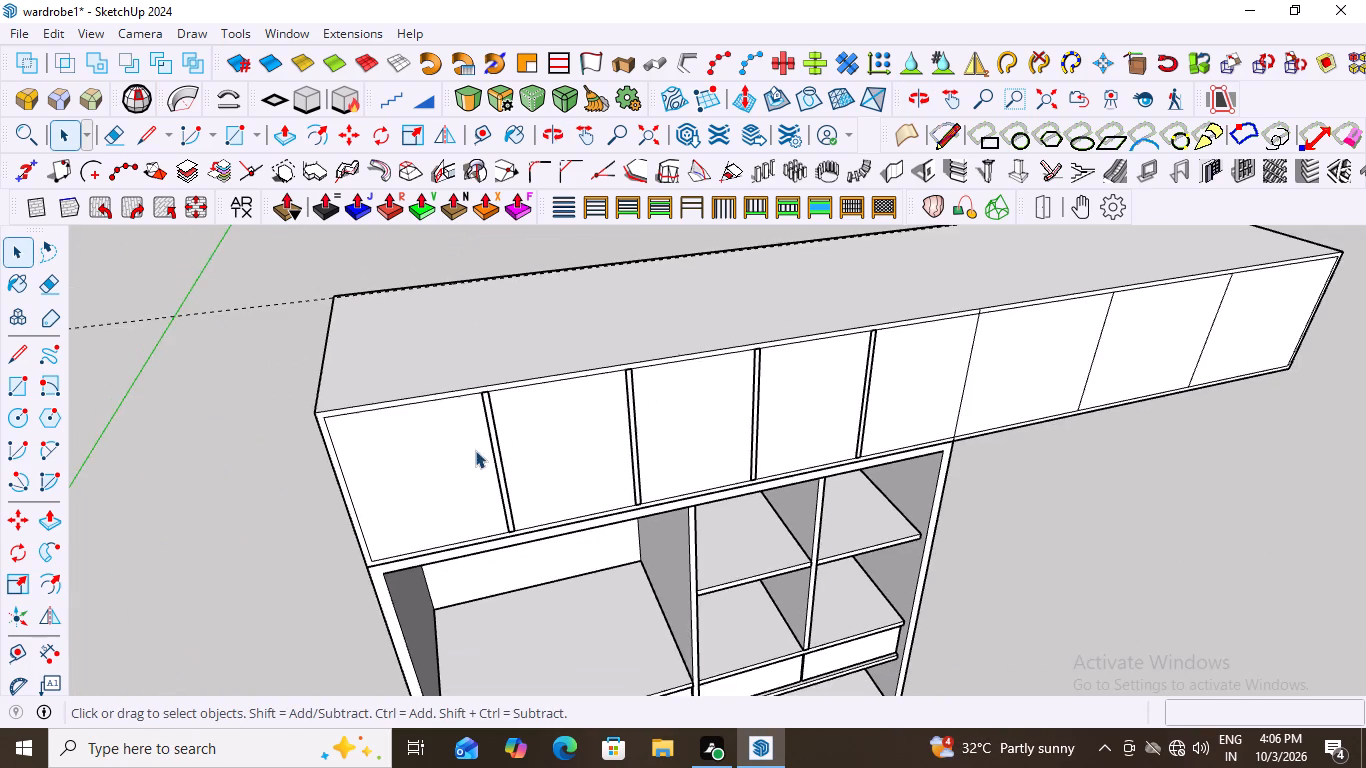
pyautogui.scroll(7, 498, 467)
pyautogui.click(498, 460)
pyautogui.doubleClick(498, 460)
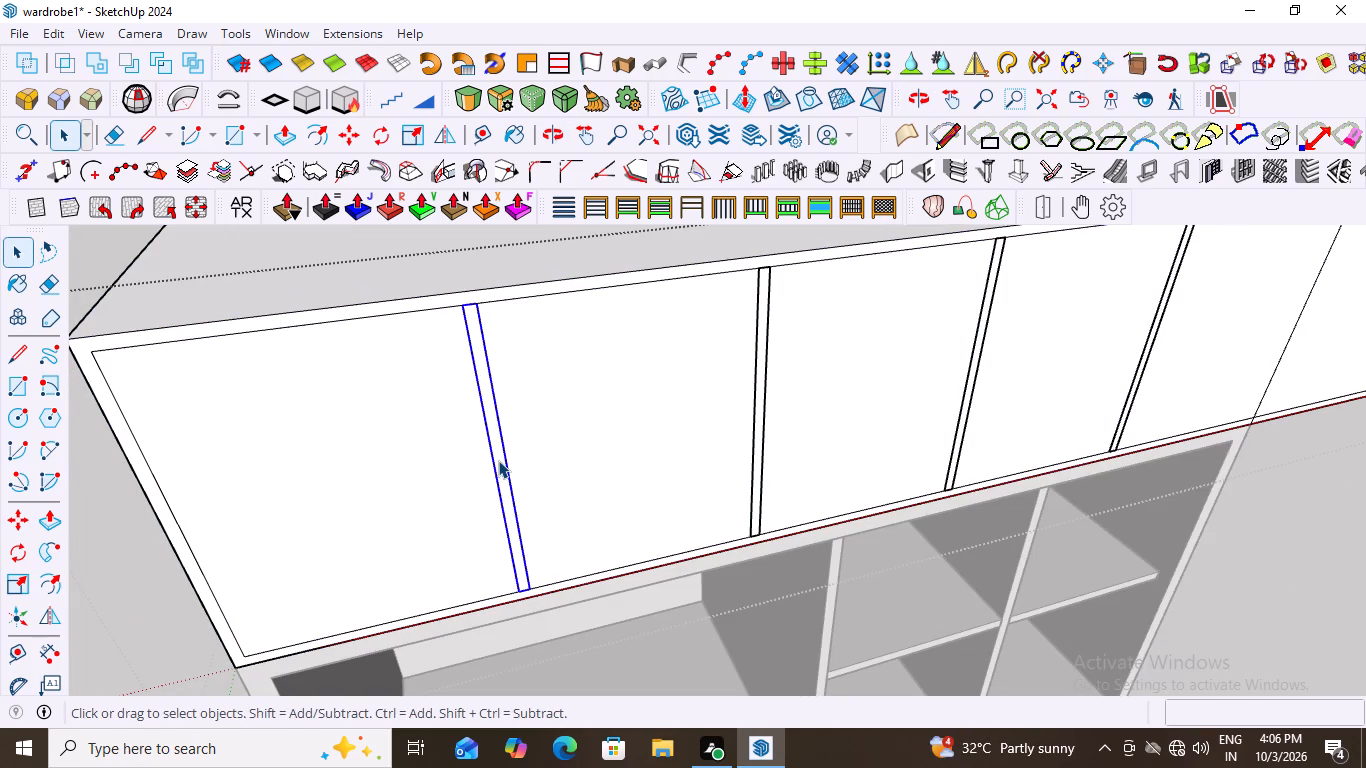
pyautogui.click(500, 460)
pyautogui.scroll(2, 470, 514)
pyautogui.click(514, 481)
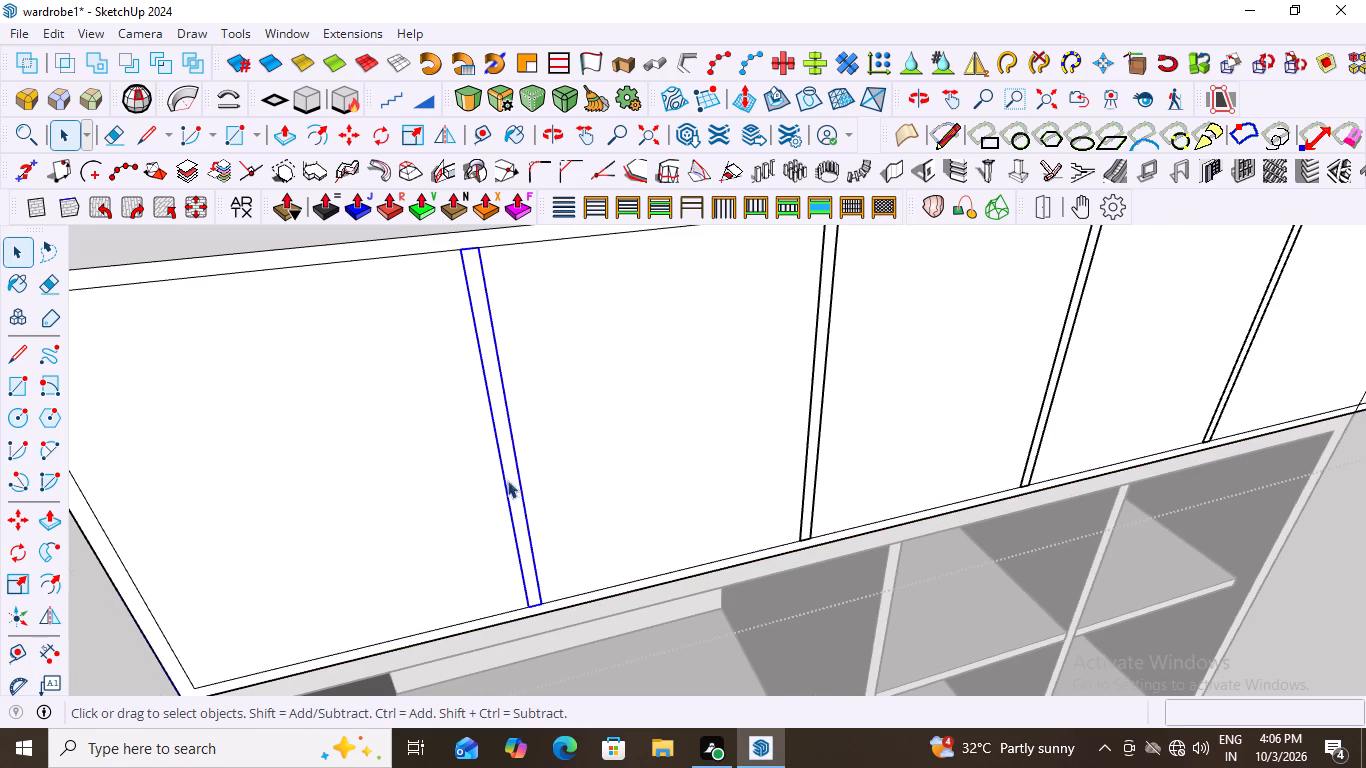
pyautogui.doubleClick(511, 482)
pyautogui.click(511, 482)
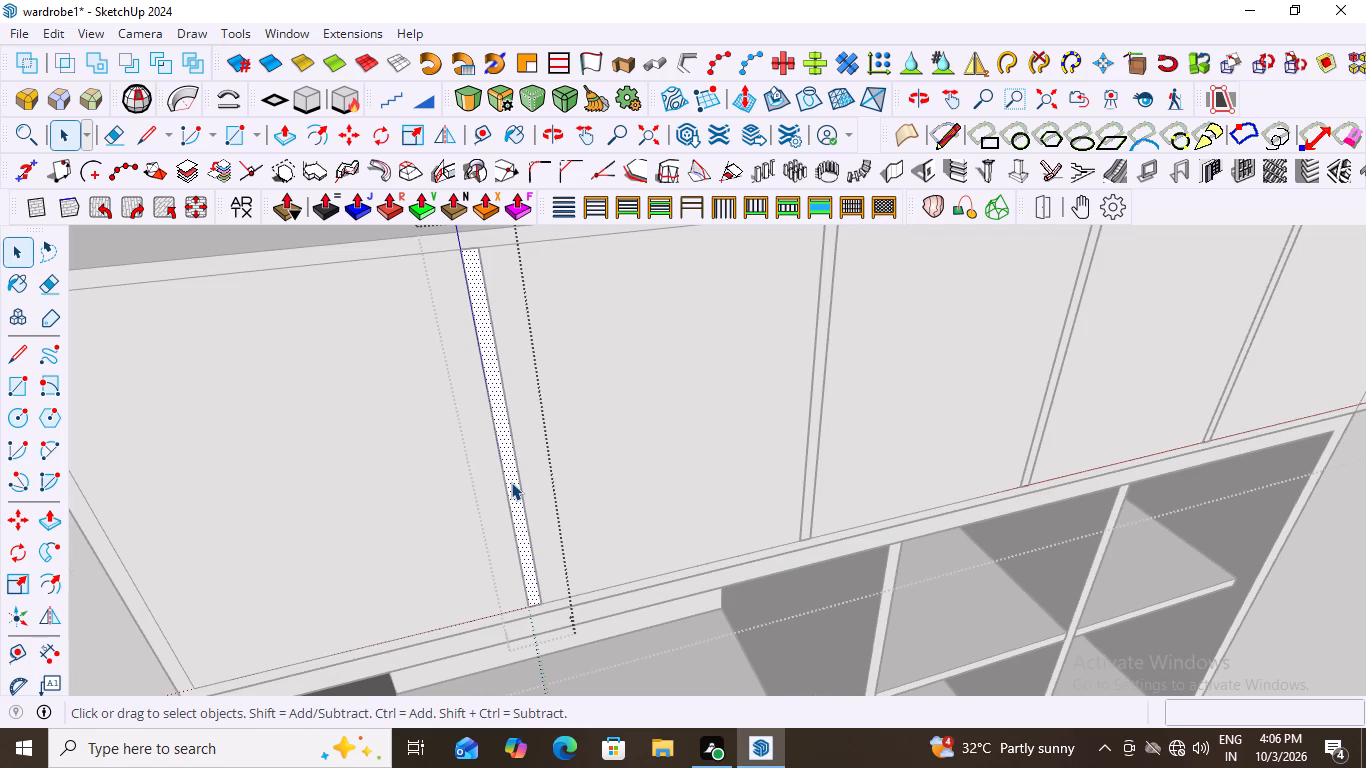
pyautogui.press('p')
pyautogui.click(511, 482)
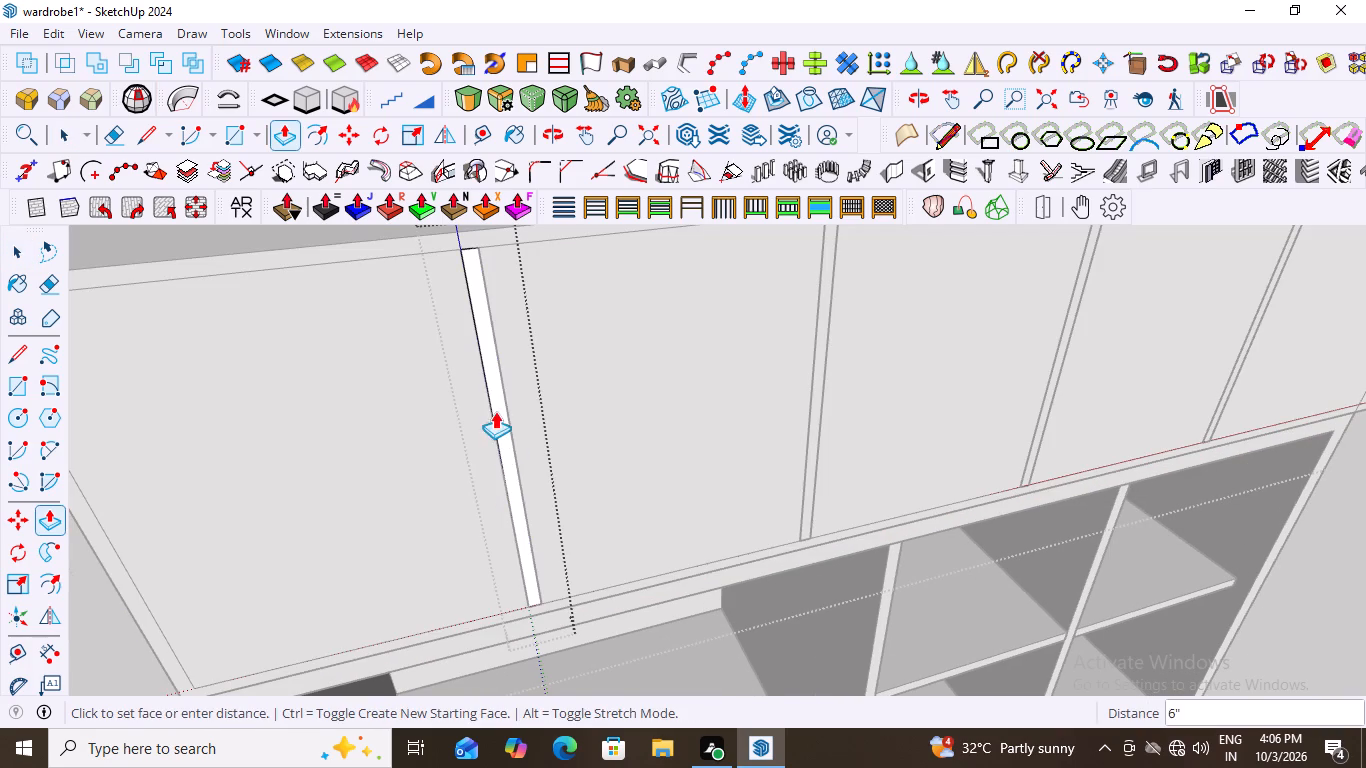
pyautogui.moveTo(423, 390); pyautogui.dragTo(427, 551, button='middle')
pyautogui.scroll(-7, 431, 550)
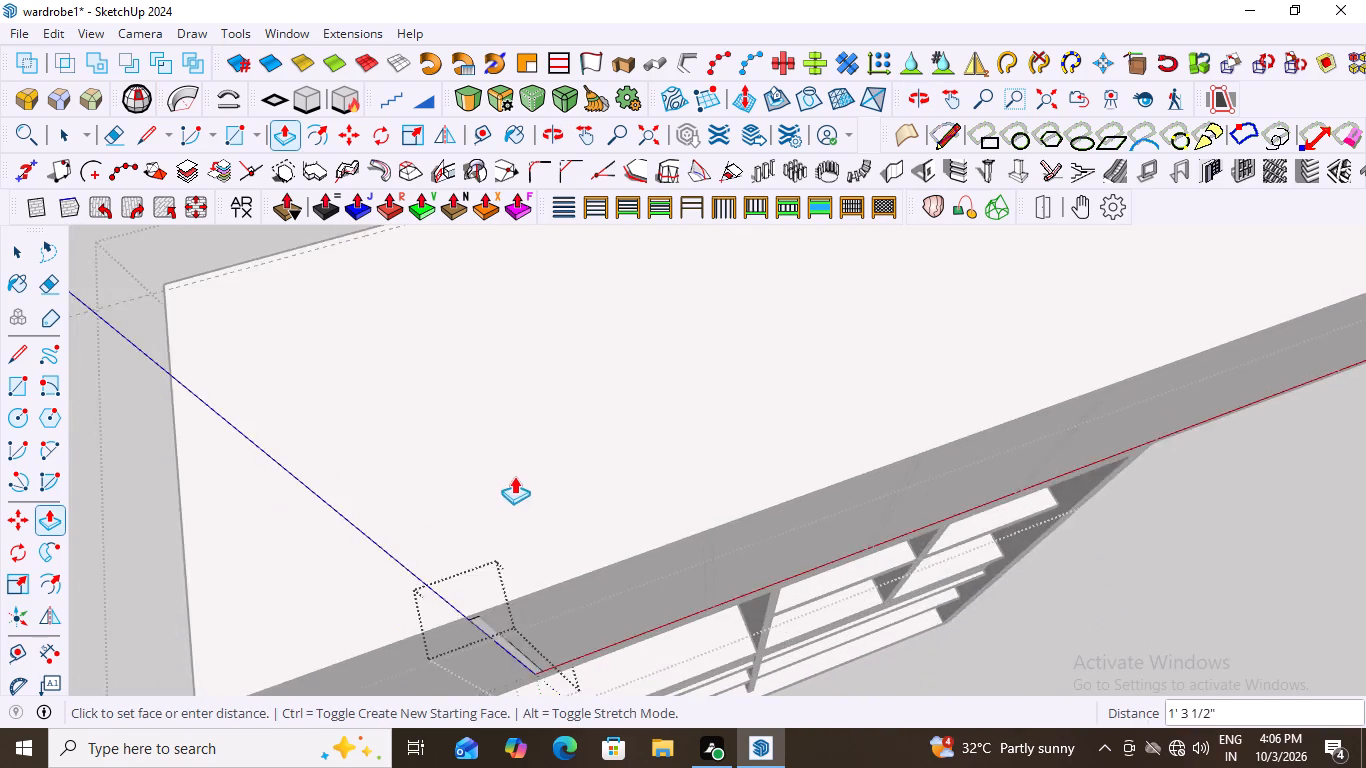
pyautogui.scroll(-6, 514, 476)
pyautogui.scroll(3, 408, 349)
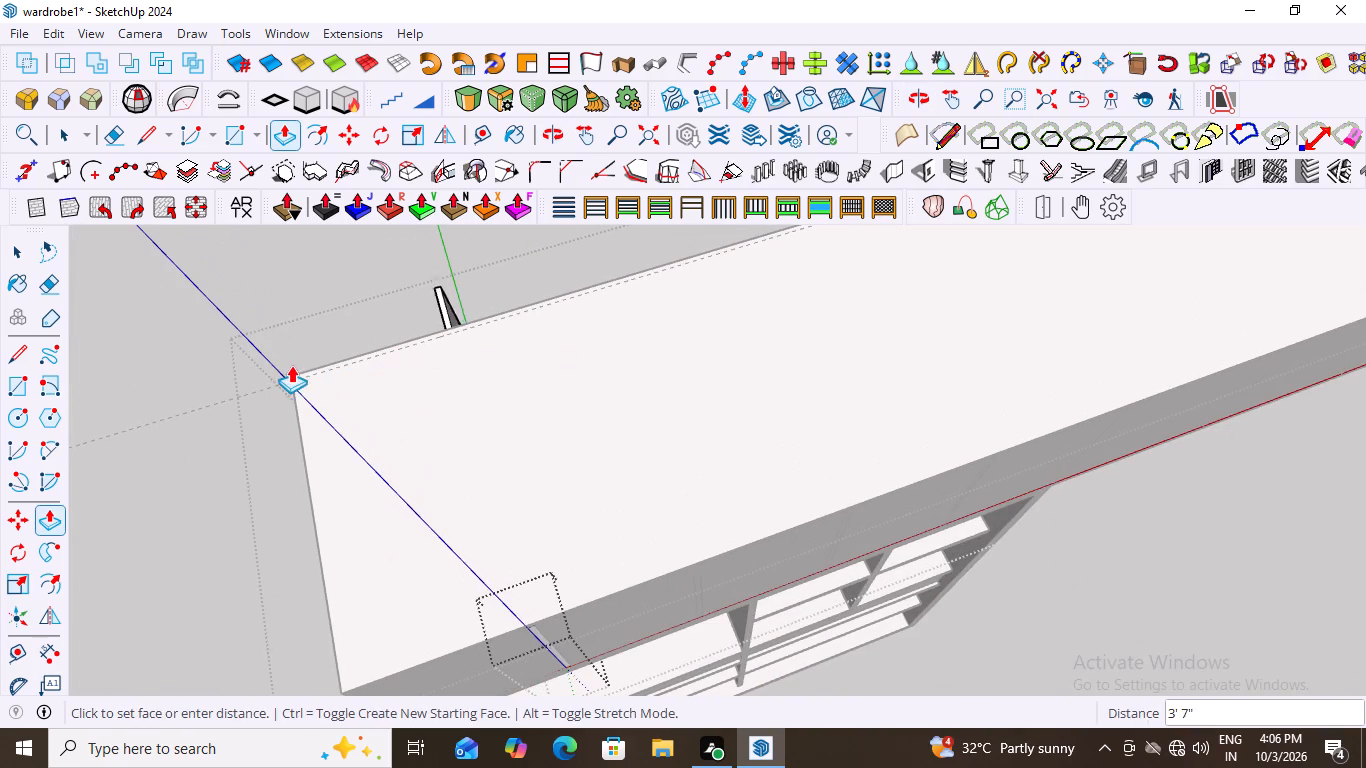
pyautogui.scroll(14, 293, 382)
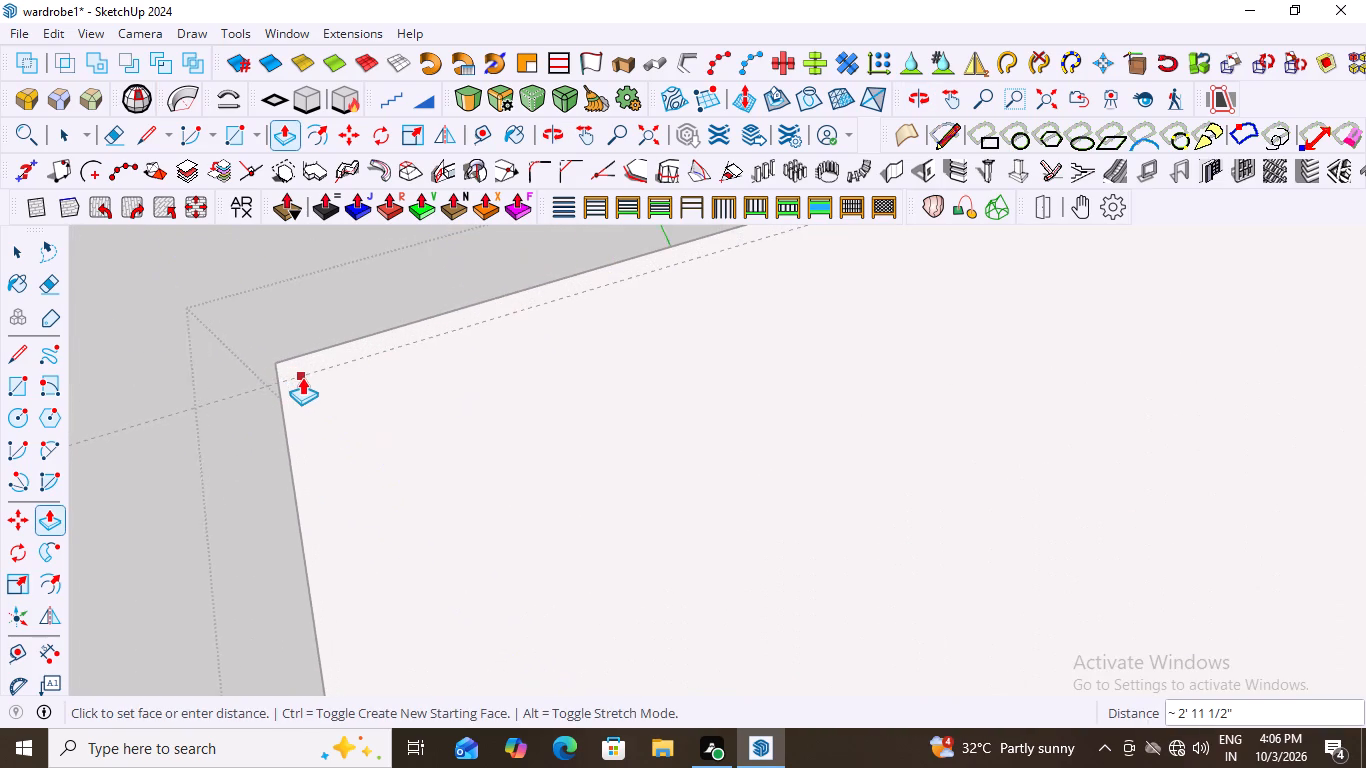
pyautogui.scroll(2, 302, 377)
pyautogui.click(278, 384)
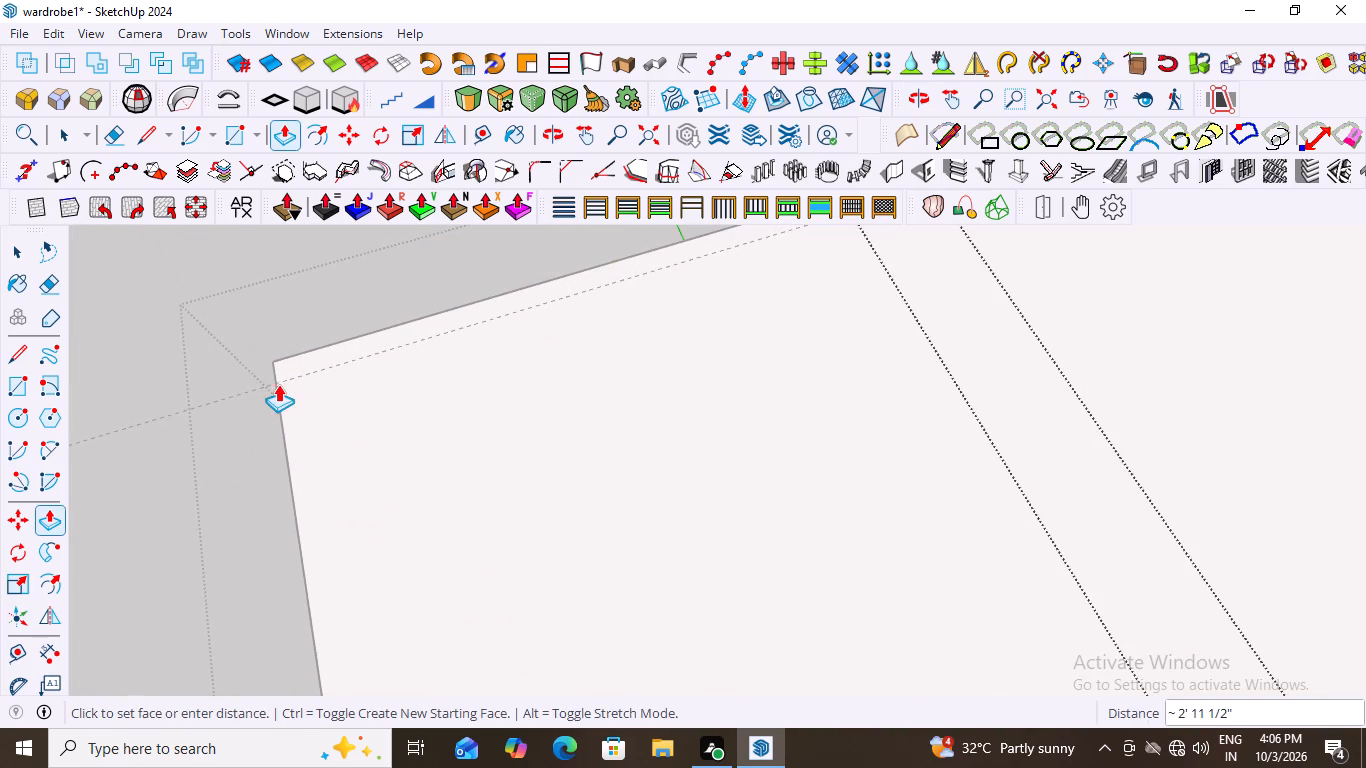
pyautogui.scroll(-20, 162, 410)
pyautogui.scroll(-4, 162, 410)
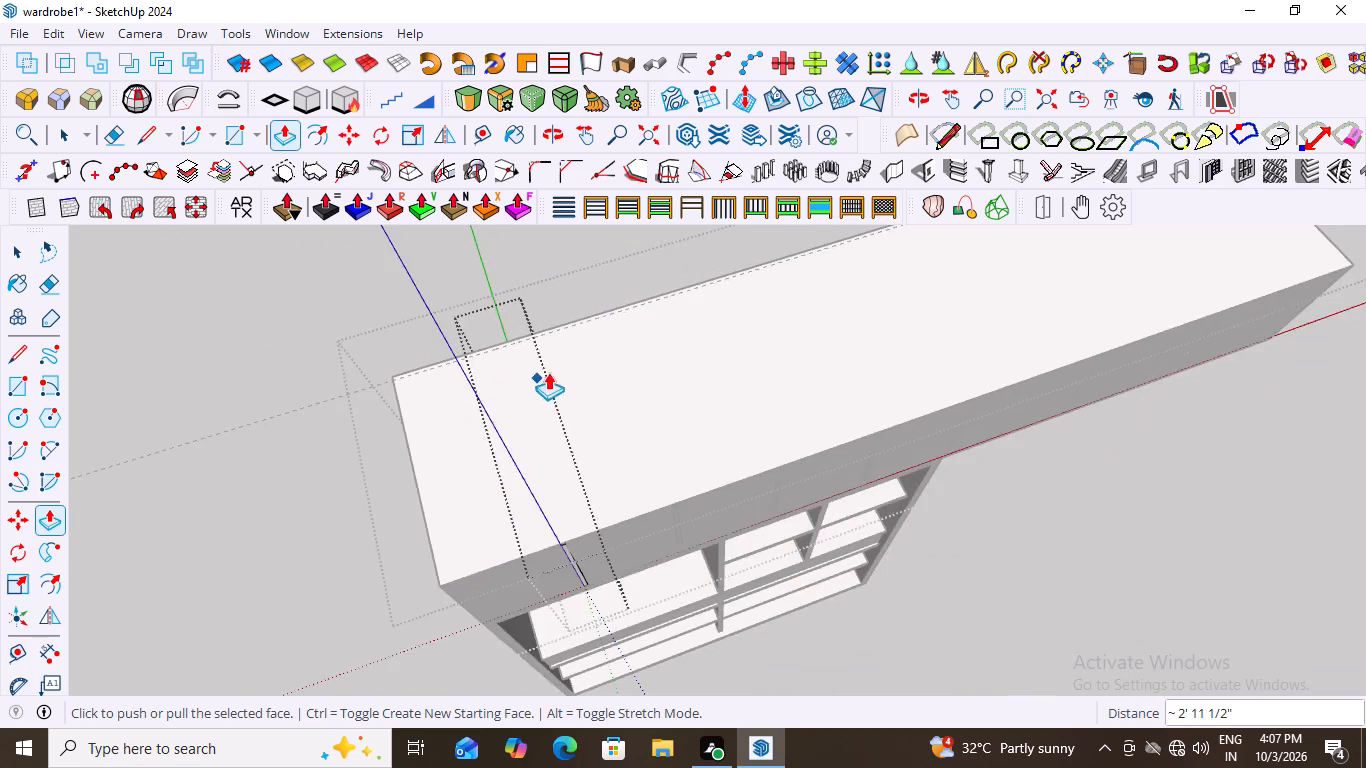
pyautogui.scroll(-12, 548, 372)
pyautogui.scroll(-3, 603, 548)
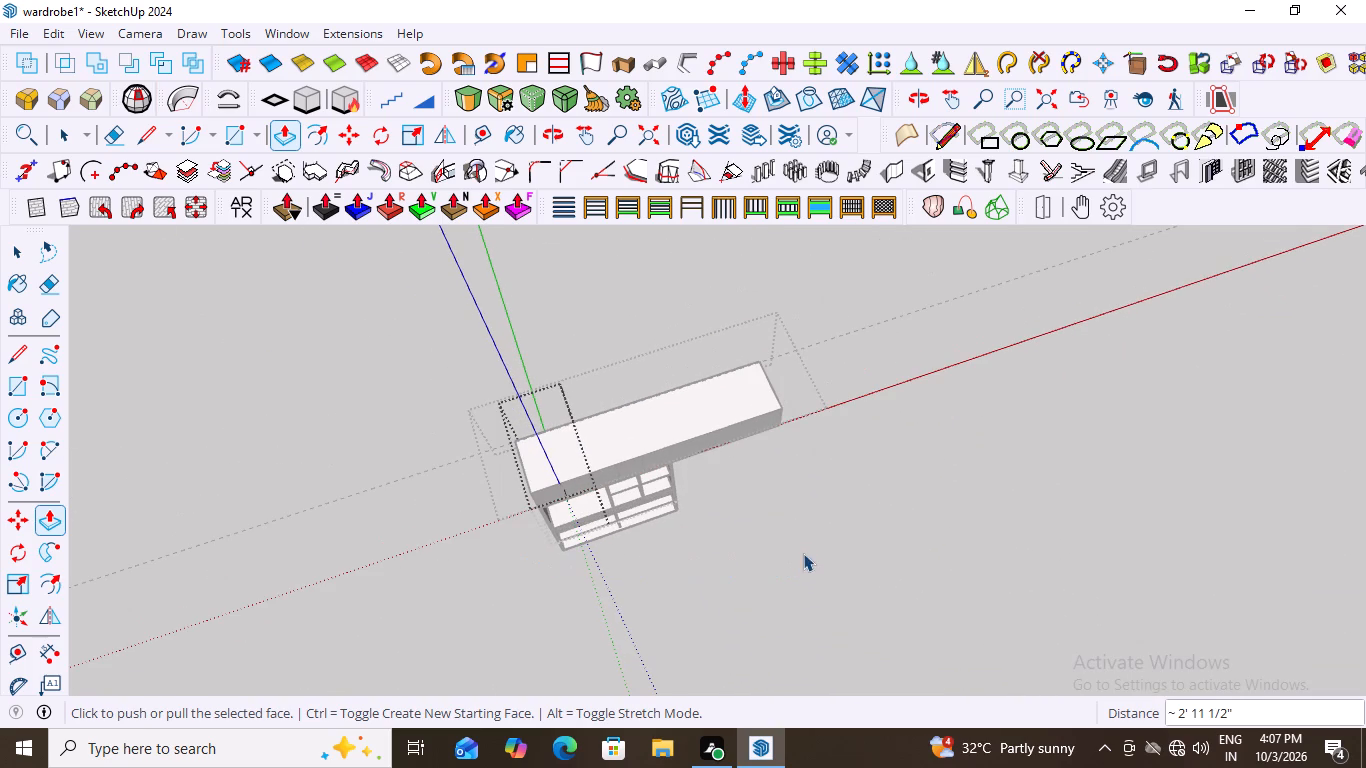
pyautogui.press('space')
pyautogui.click(807, 557)
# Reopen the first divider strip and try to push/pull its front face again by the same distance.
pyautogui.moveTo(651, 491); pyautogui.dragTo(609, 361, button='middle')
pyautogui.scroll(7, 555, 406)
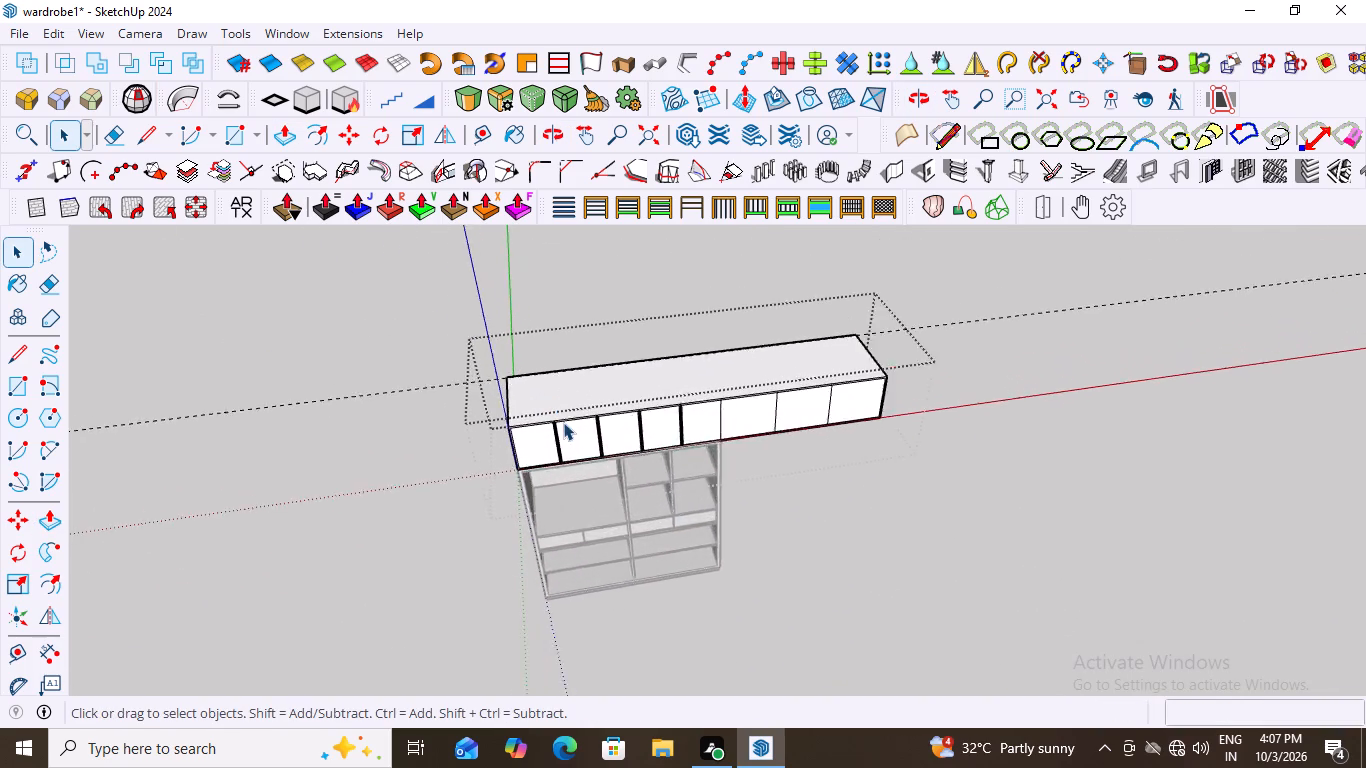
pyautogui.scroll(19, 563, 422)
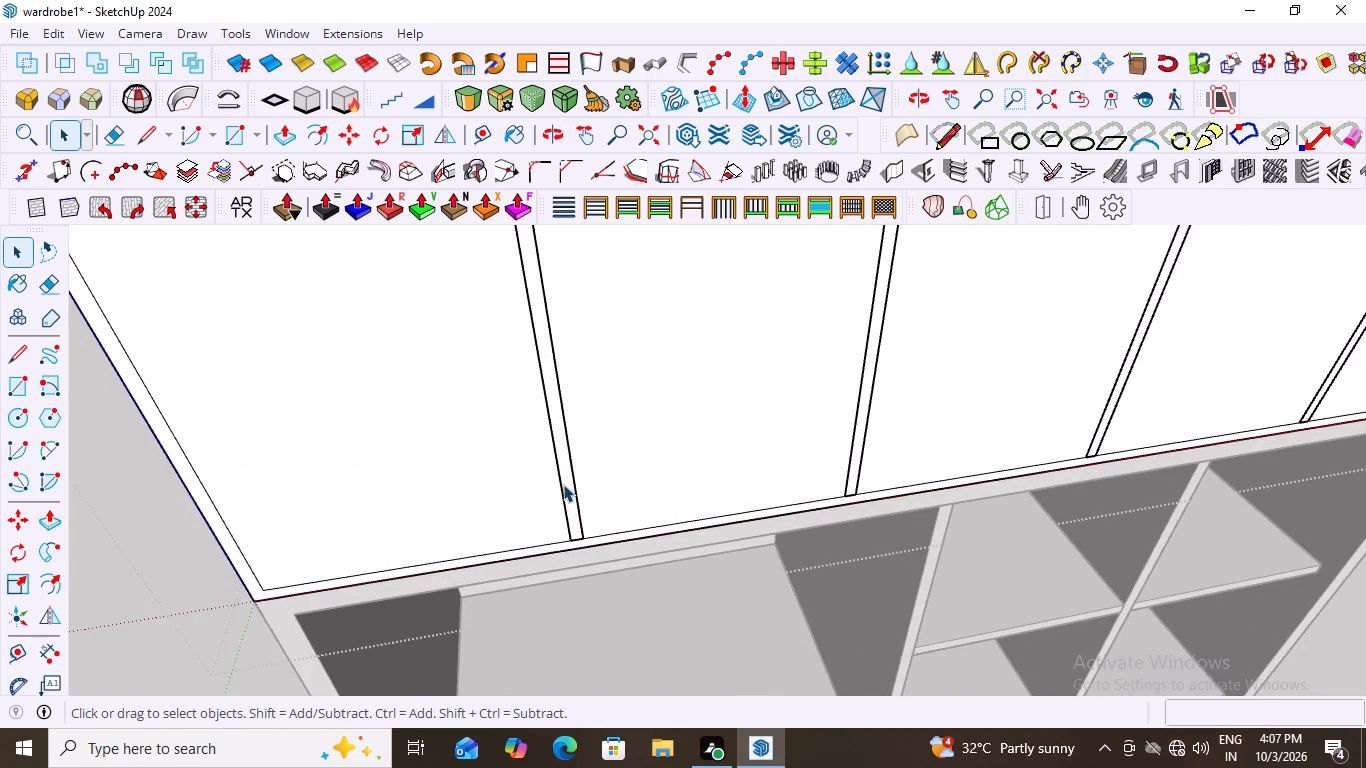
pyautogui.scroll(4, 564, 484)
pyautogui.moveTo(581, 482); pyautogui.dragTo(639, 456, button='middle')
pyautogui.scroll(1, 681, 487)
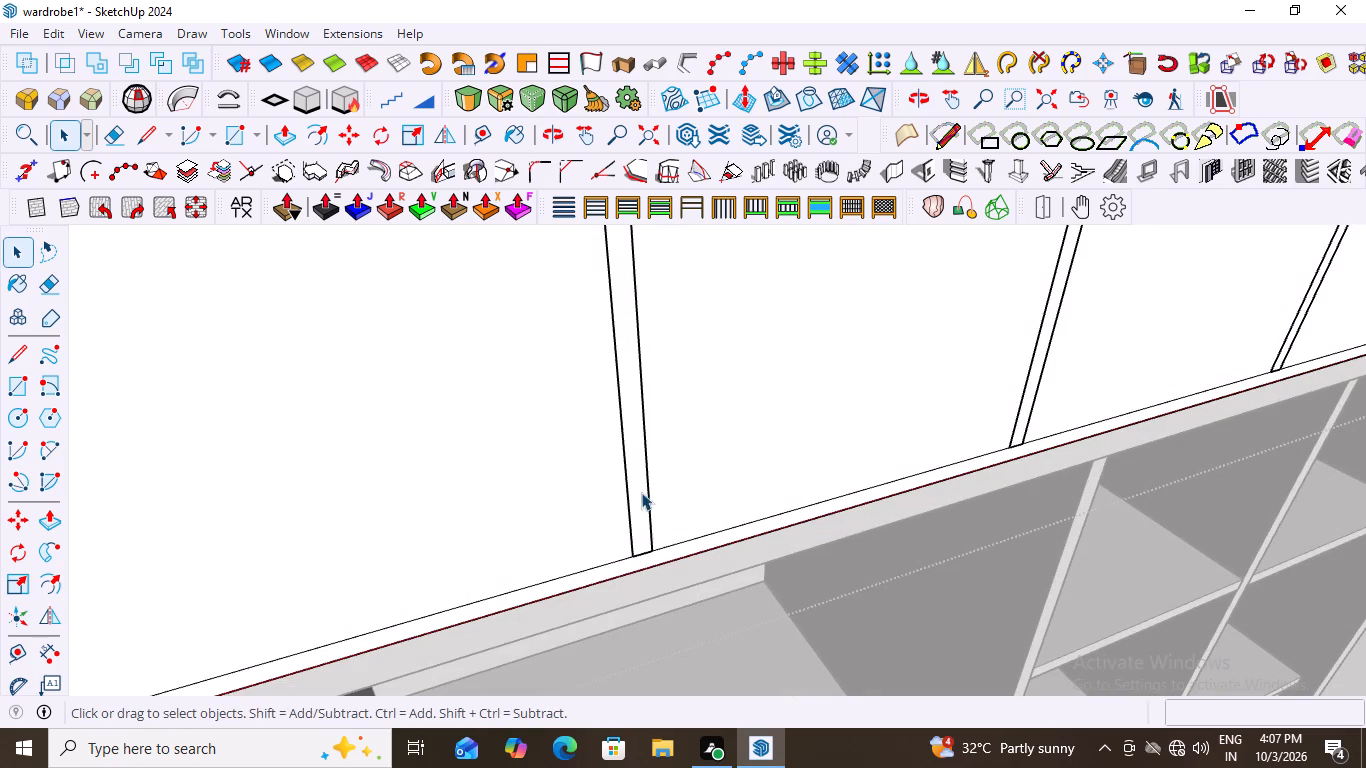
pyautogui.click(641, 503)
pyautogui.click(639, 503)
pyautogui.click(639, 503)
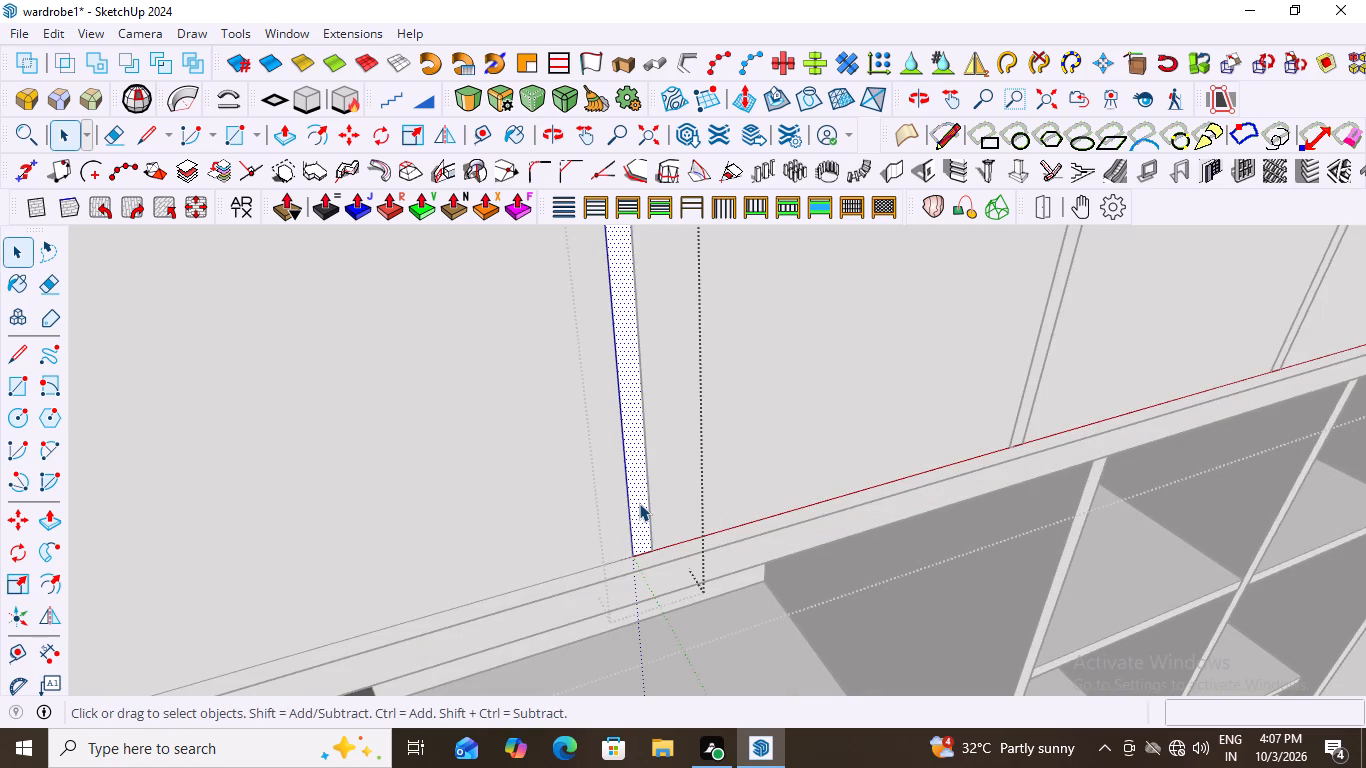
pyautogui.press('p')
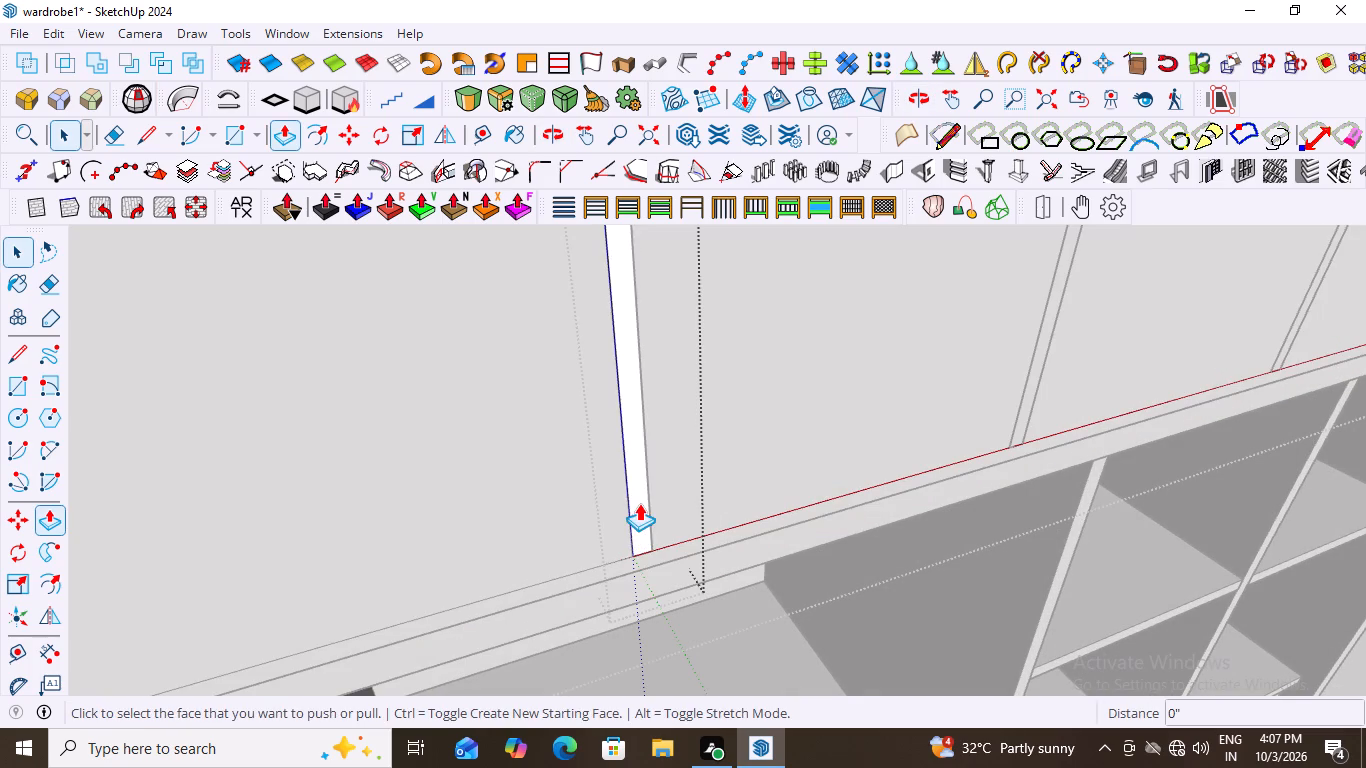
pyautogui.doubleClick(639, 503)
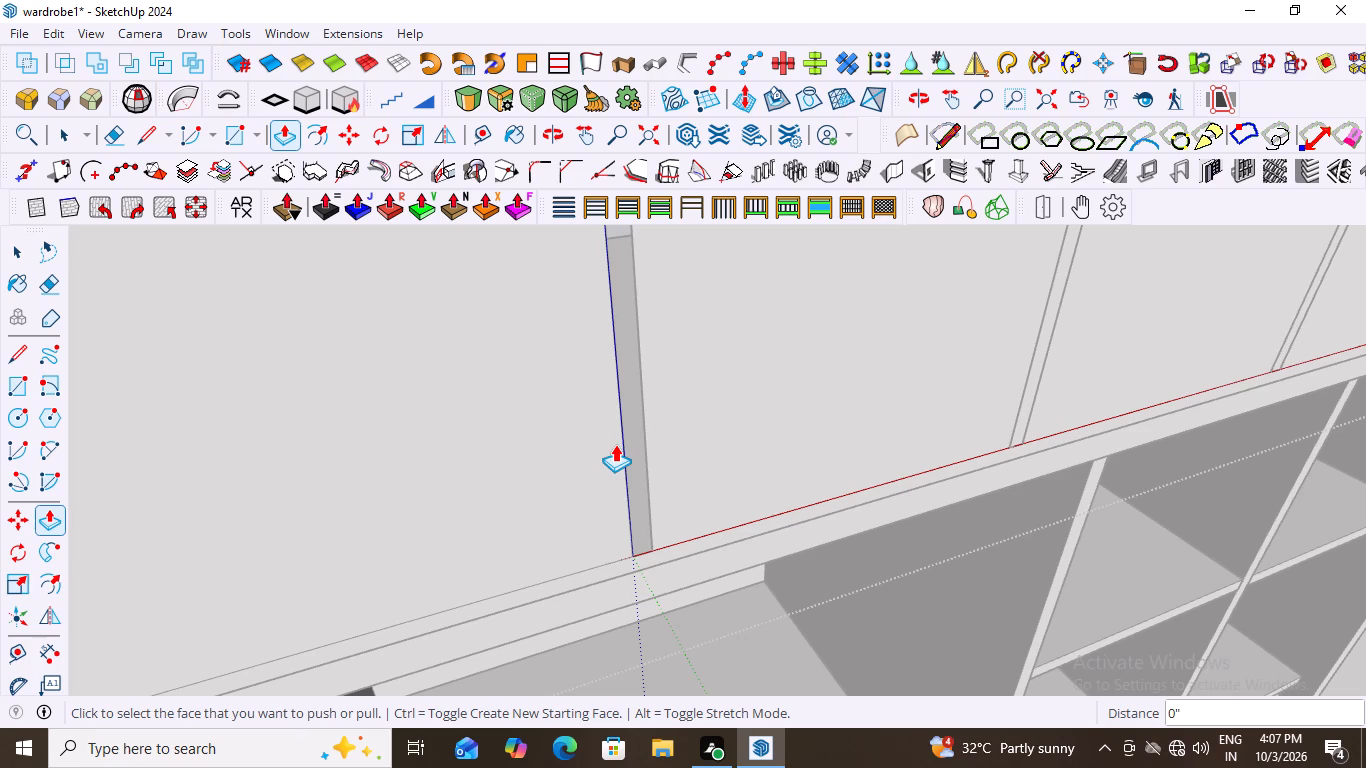
# Examine the first divider's pushed face from above and in front, closing its group to compare it with the other strips.
pyautogui.scroll(-5, 555, 421)
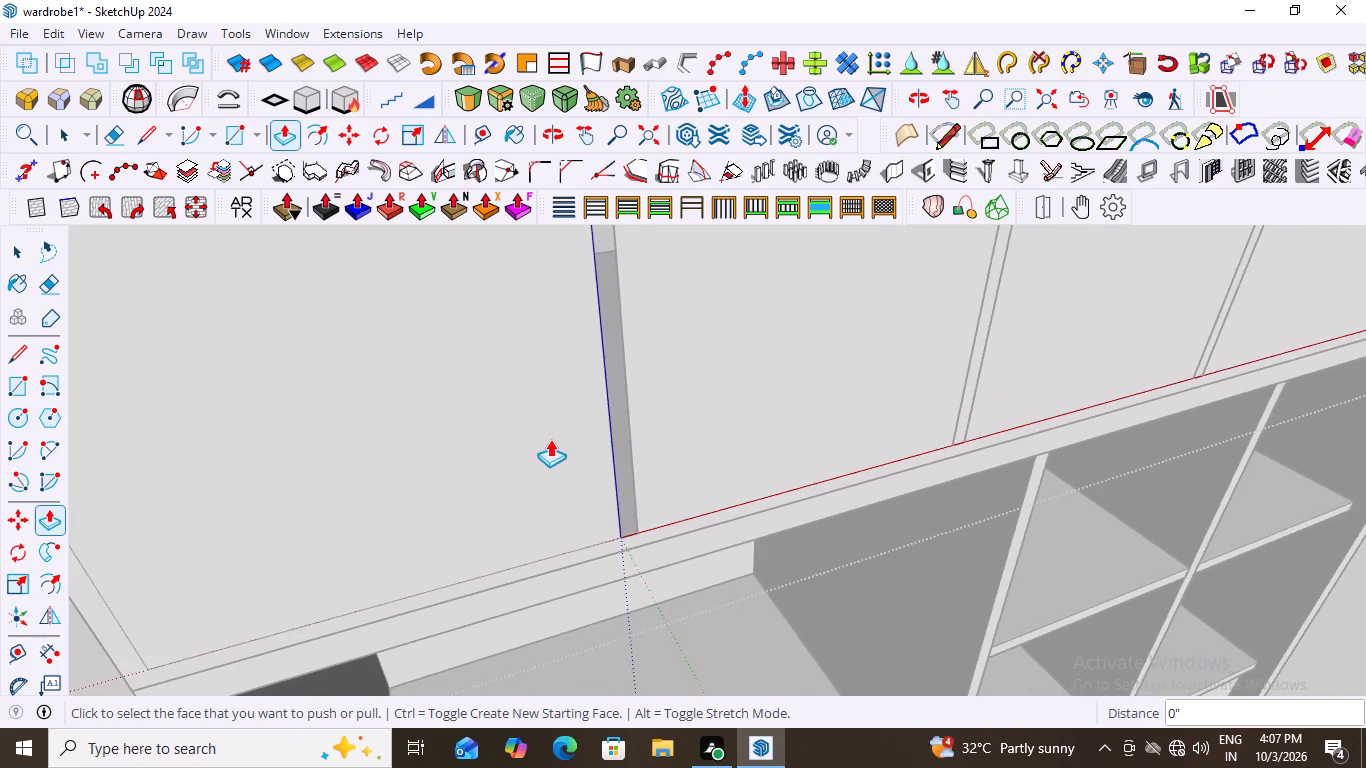
pyautogui.scroll(-13, 550, 439)
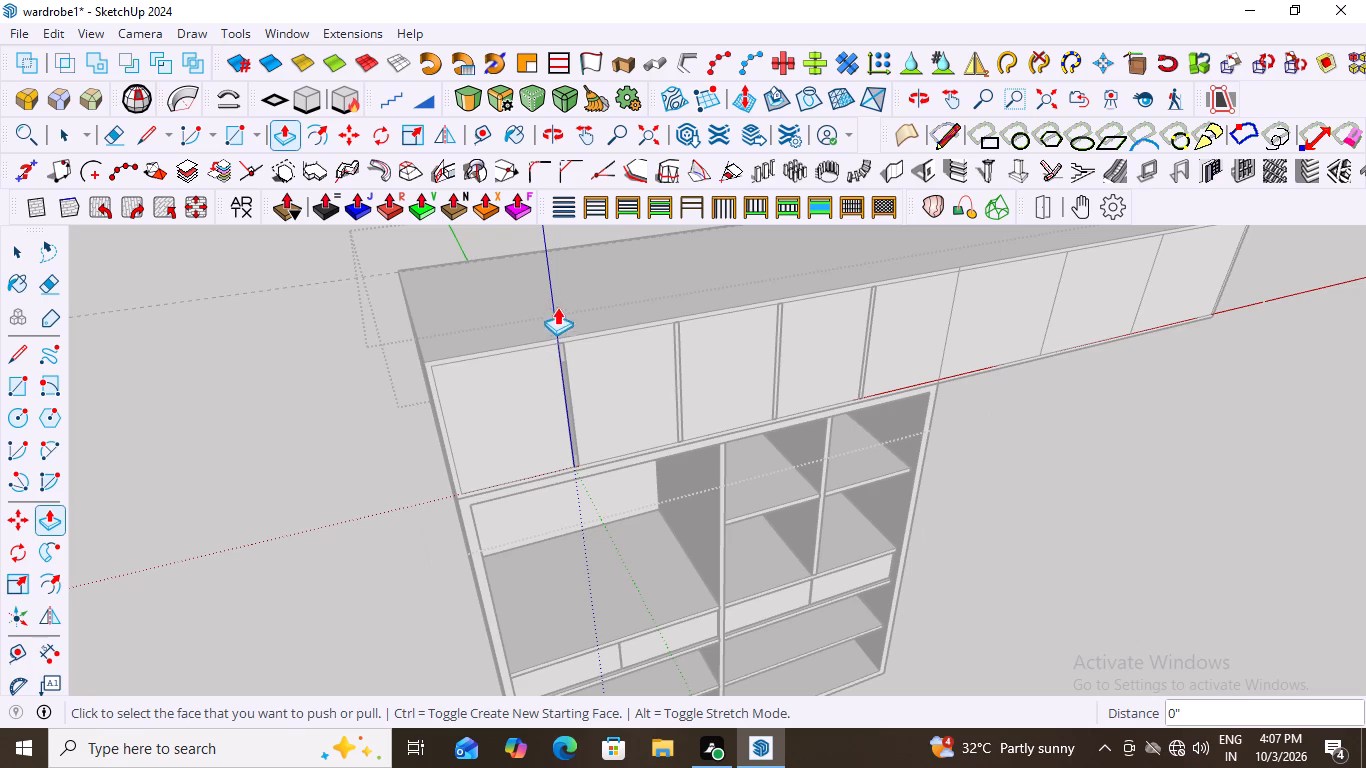
pyautogui.moveTo(516, 252); pyautogui.dragTo(487, 377, button='middle')
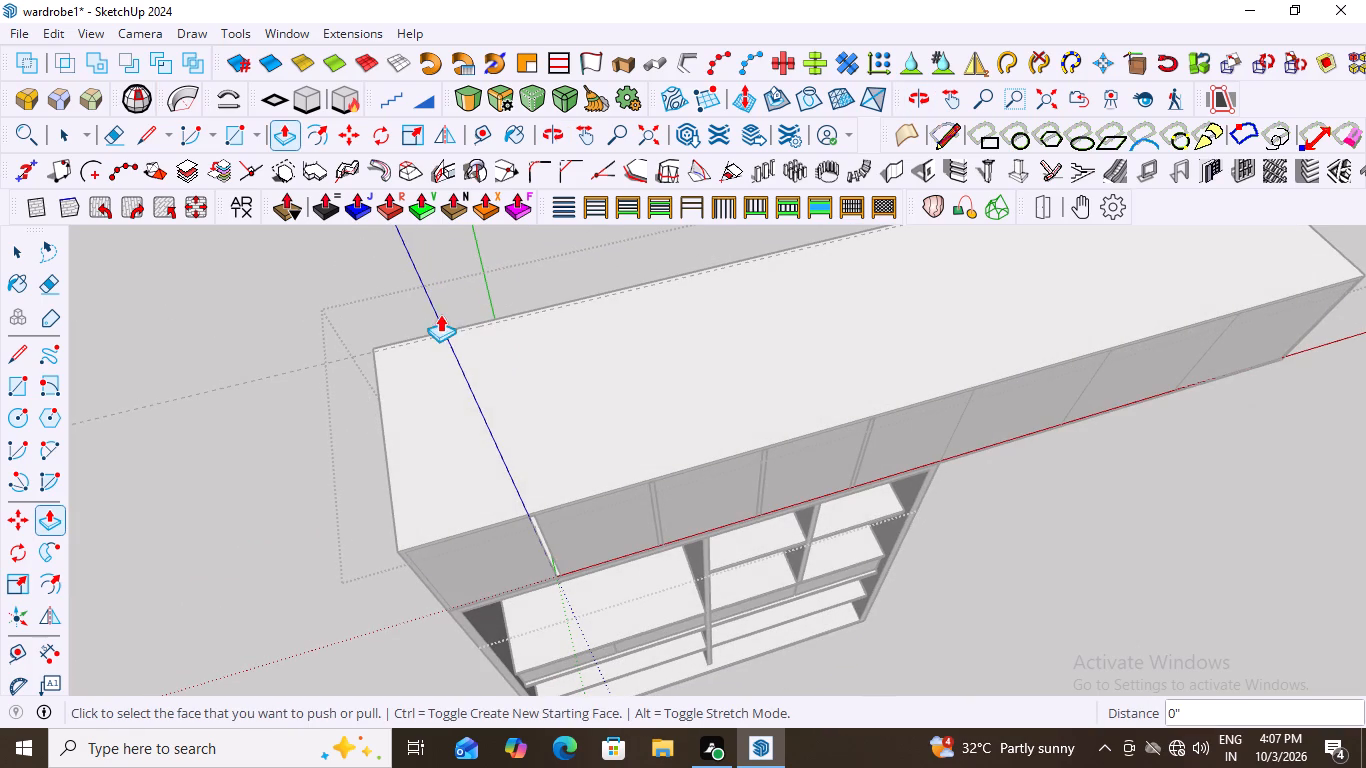
pyautogui.moveTo(489, 364); pyautogui.dragTo(581, 252, button='middle')
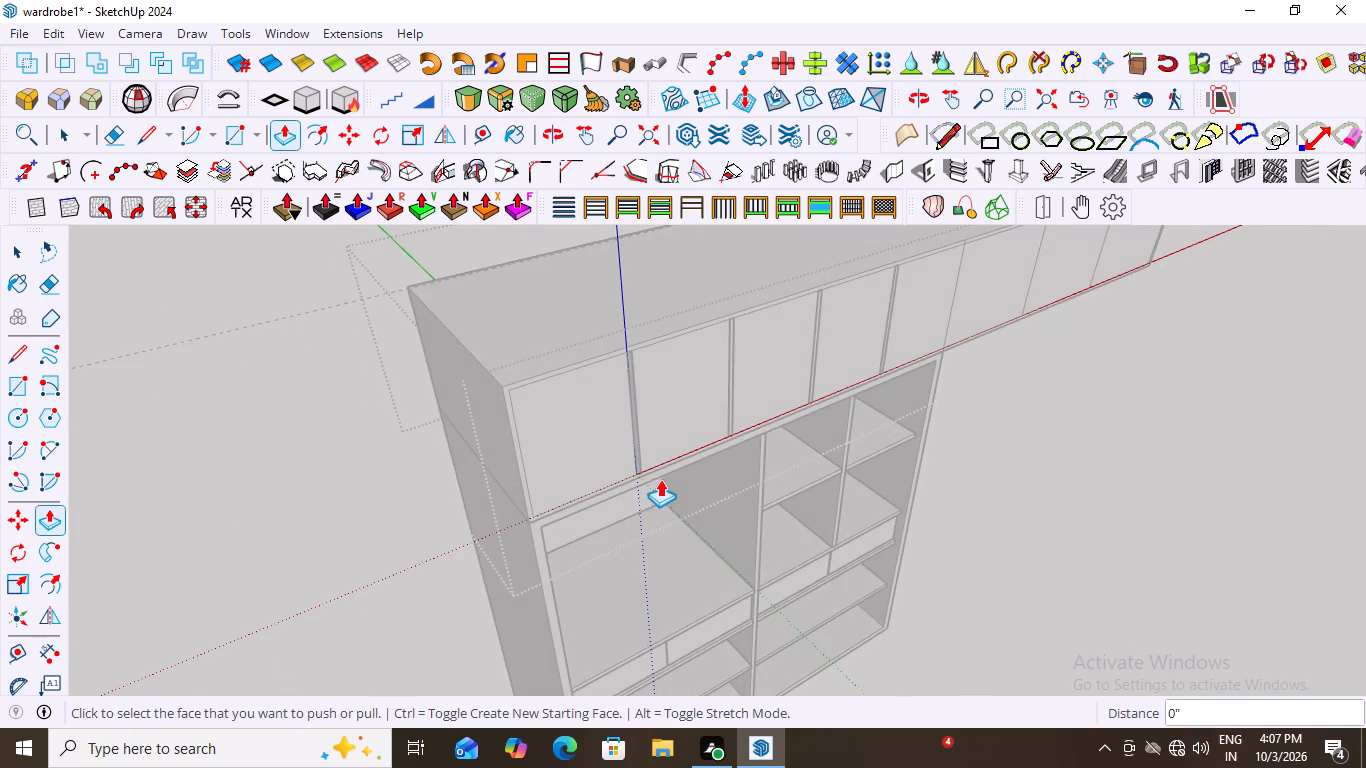
pyautogui.scroll(7, 660, 480)
pyautogui.moveTo(700, 450); pyautogui.dragTo(666, 453, button='middle')
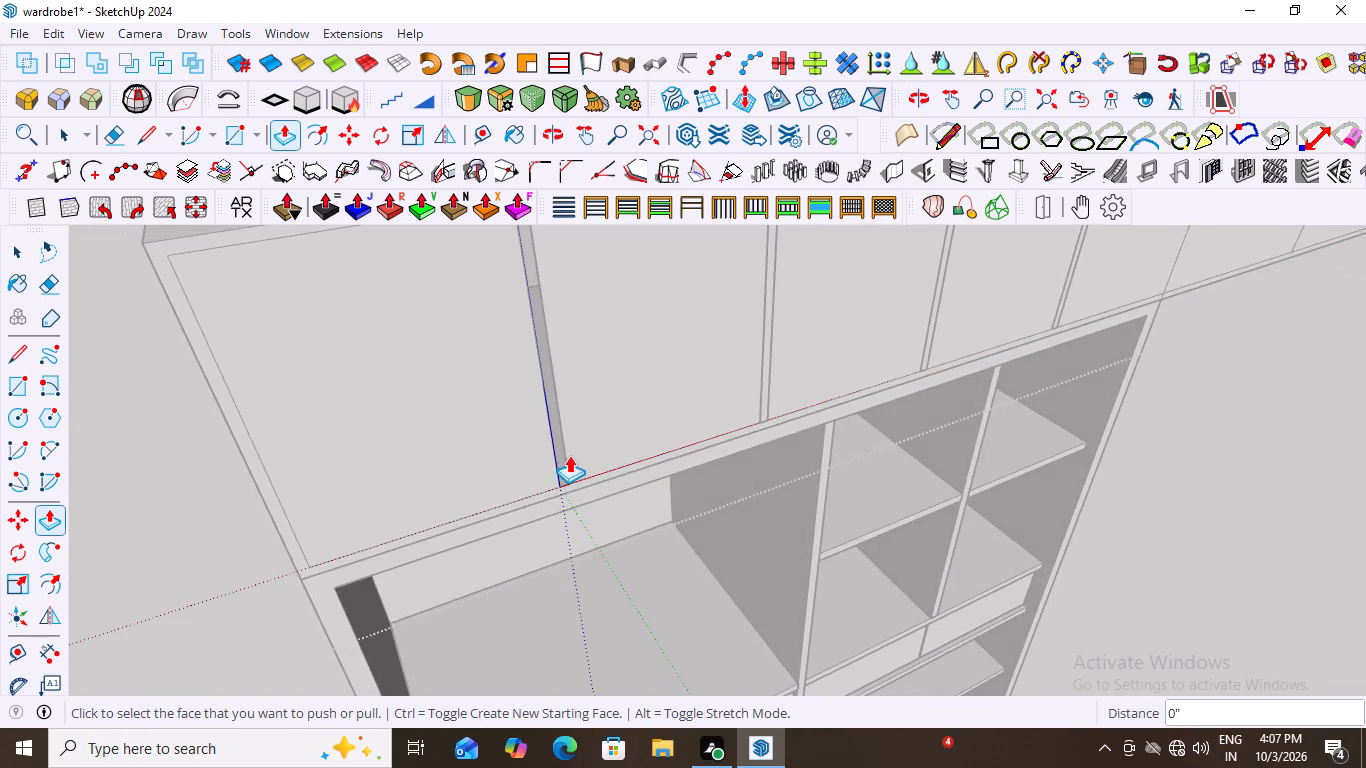
pyautogui.scroll(8, 568, 454)
pyautogui.press('space')
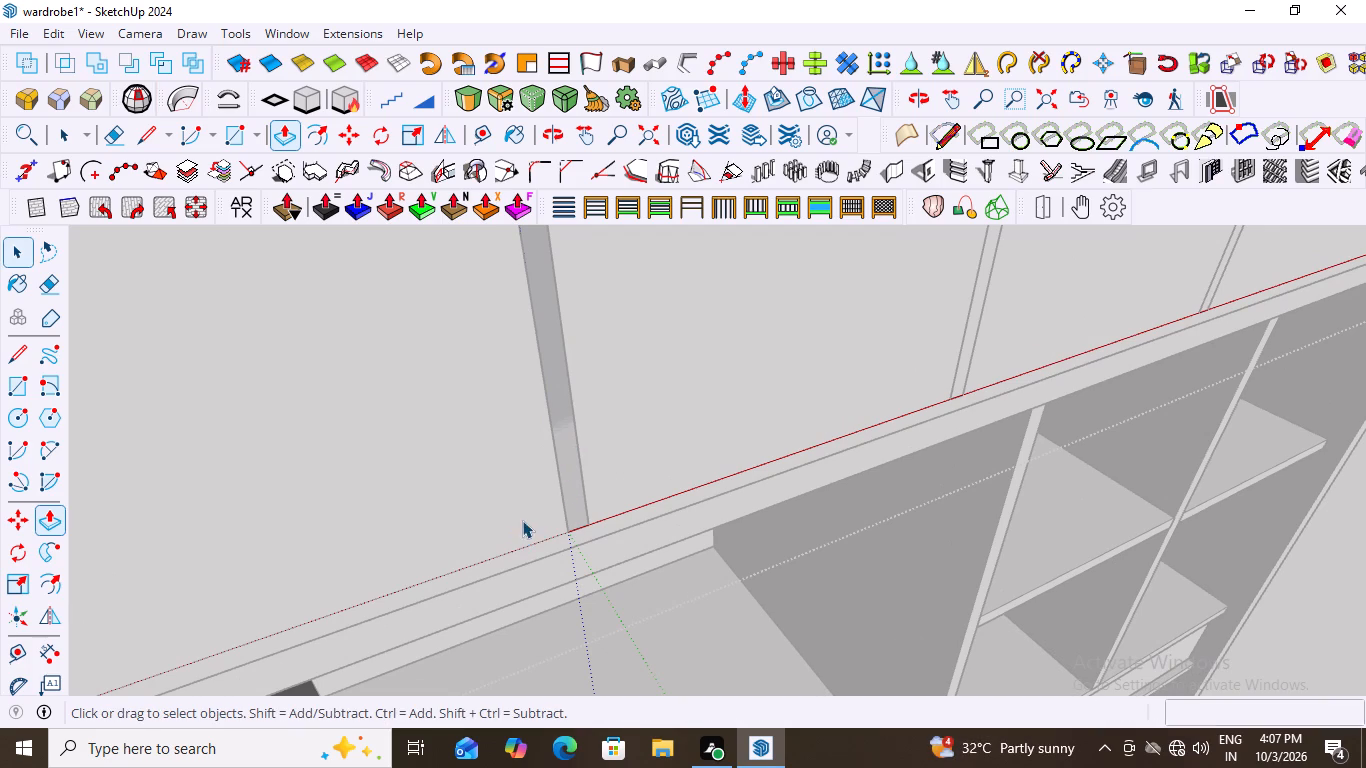
pyautogui.scroll(-20, 453, 450)
pyautogui.scroll(-3, 453, 450)
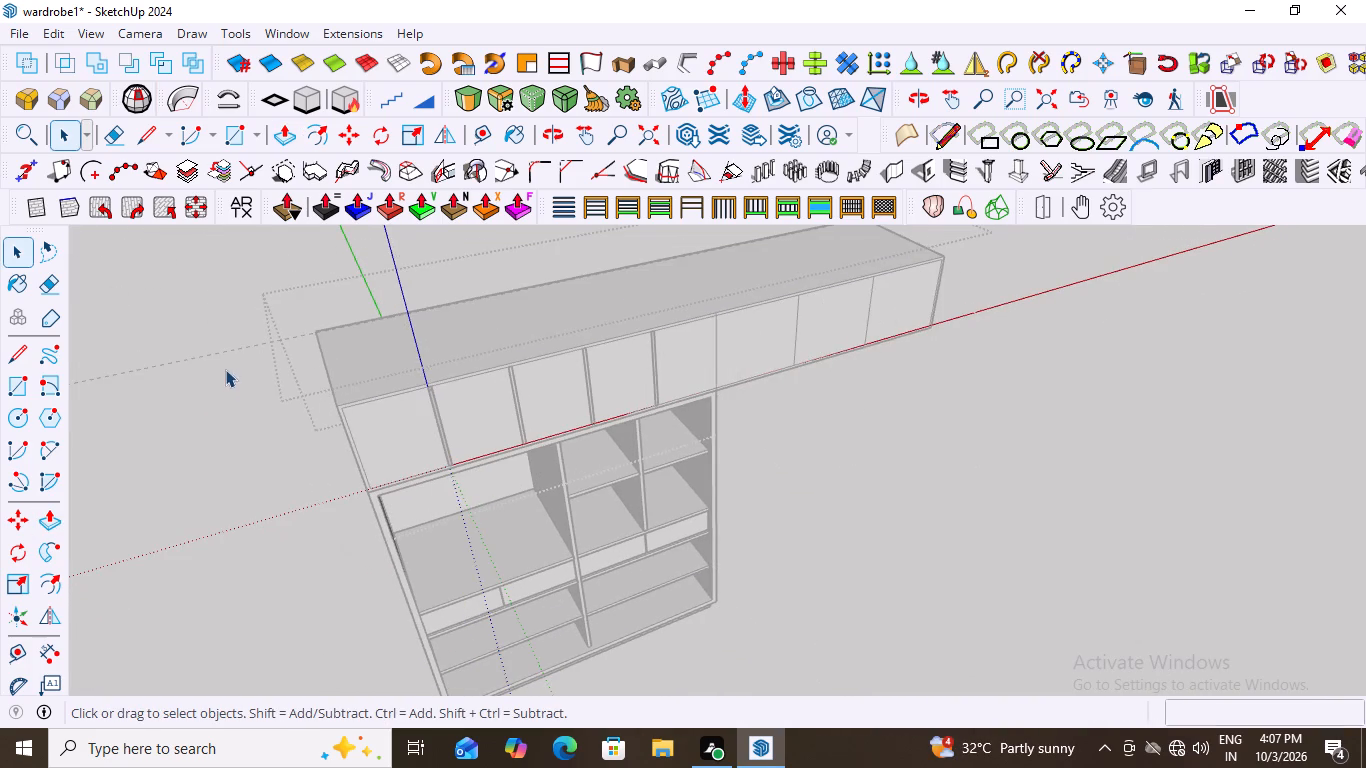
pyautogui.click(225, 369)
pyautogui.scroll(9, 463, 426)
pyautogui.moveTo(466, 421); pyautogui.dragTo(455, 408, button='middle')
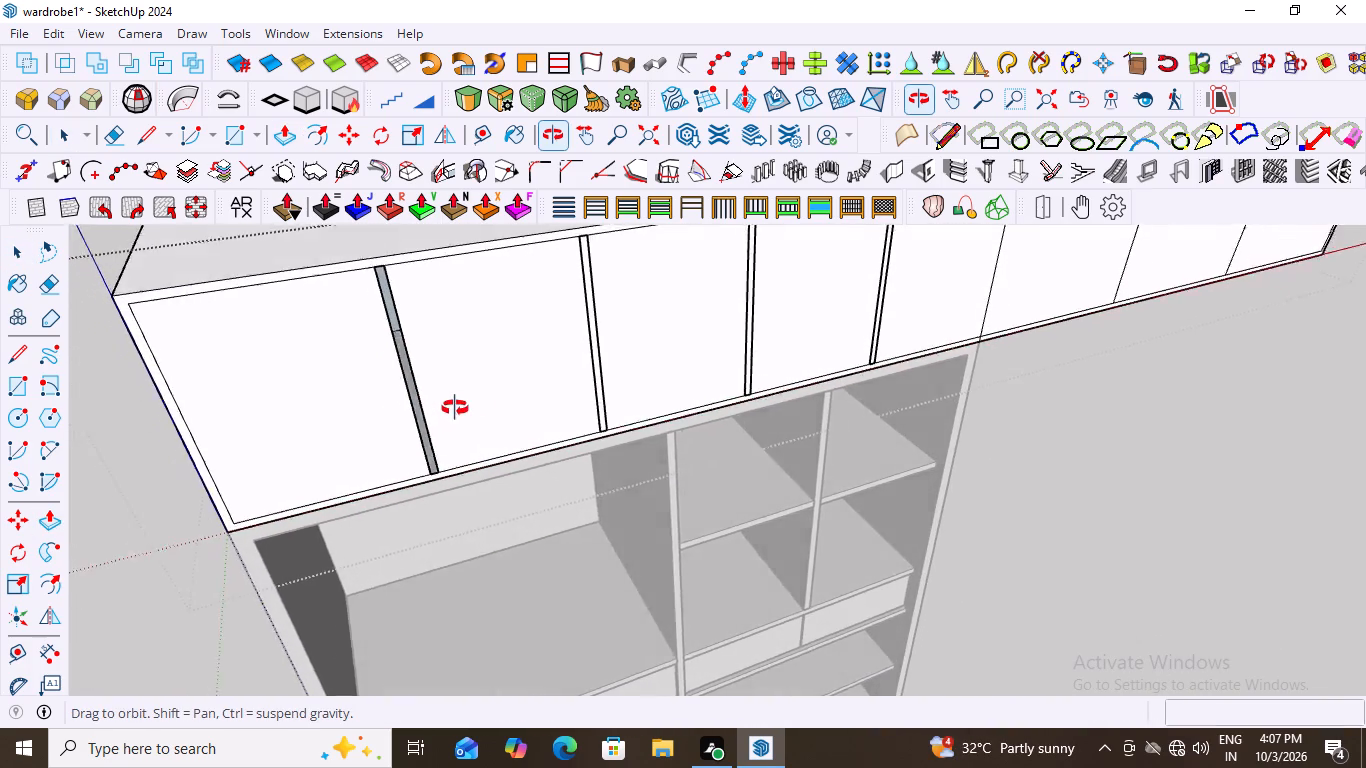
pyautogui.moveTo(455, 408); pyautogui.dragTo(466, 402, button='middle')
pyautogui.scroll(9, 439, 410)
pyautogui.click(426, 369)
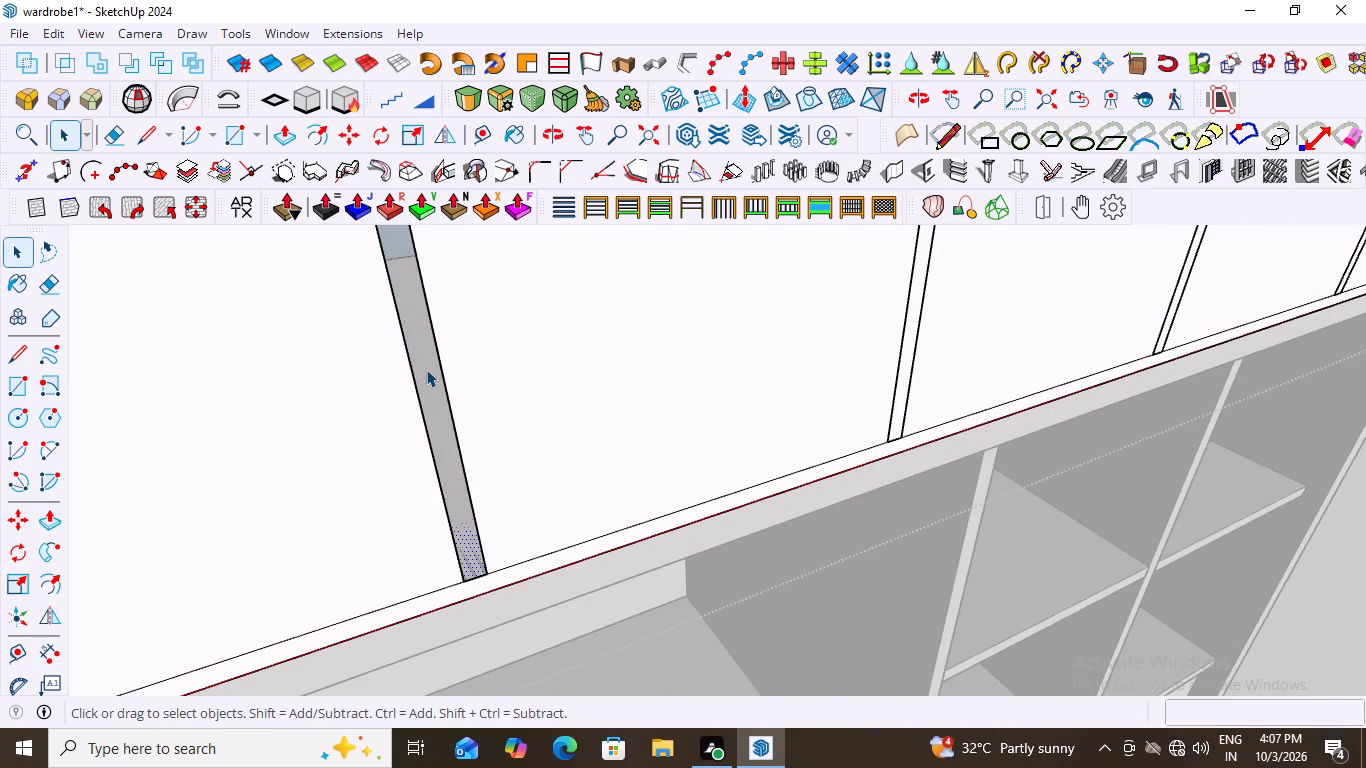
pyautogui.scroll(-20, 406, 387)
pyautogui.scroll(-4, 406, 387)
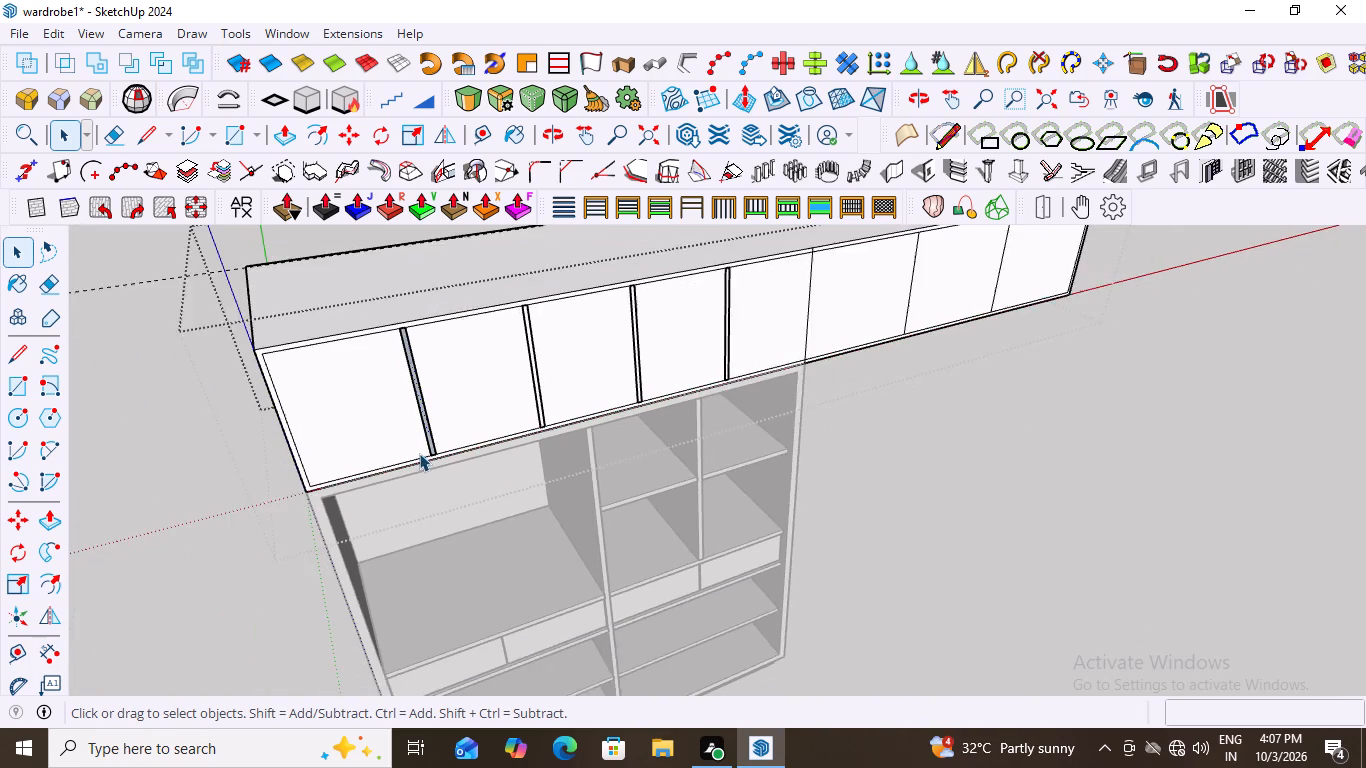
pyautogui.scroll(-3, 419, 453)
pyautogui.press('space')
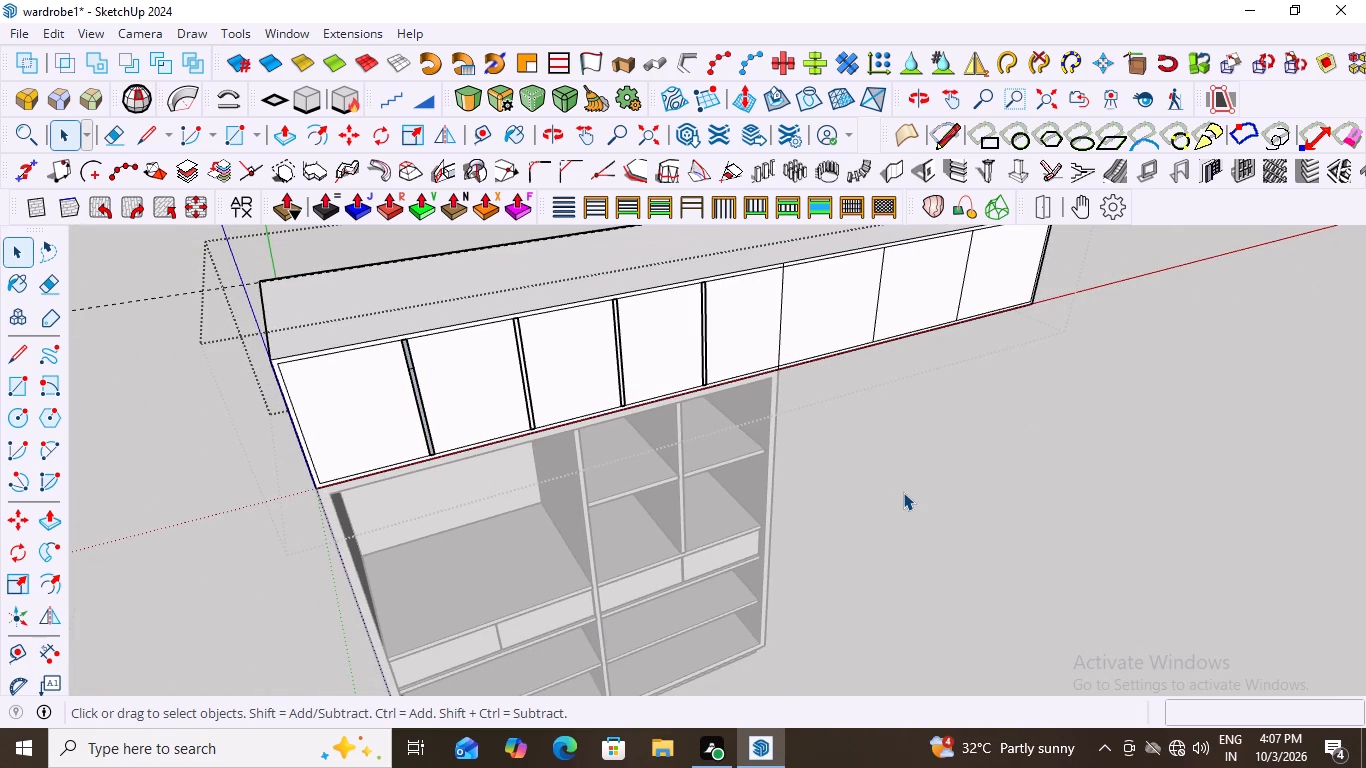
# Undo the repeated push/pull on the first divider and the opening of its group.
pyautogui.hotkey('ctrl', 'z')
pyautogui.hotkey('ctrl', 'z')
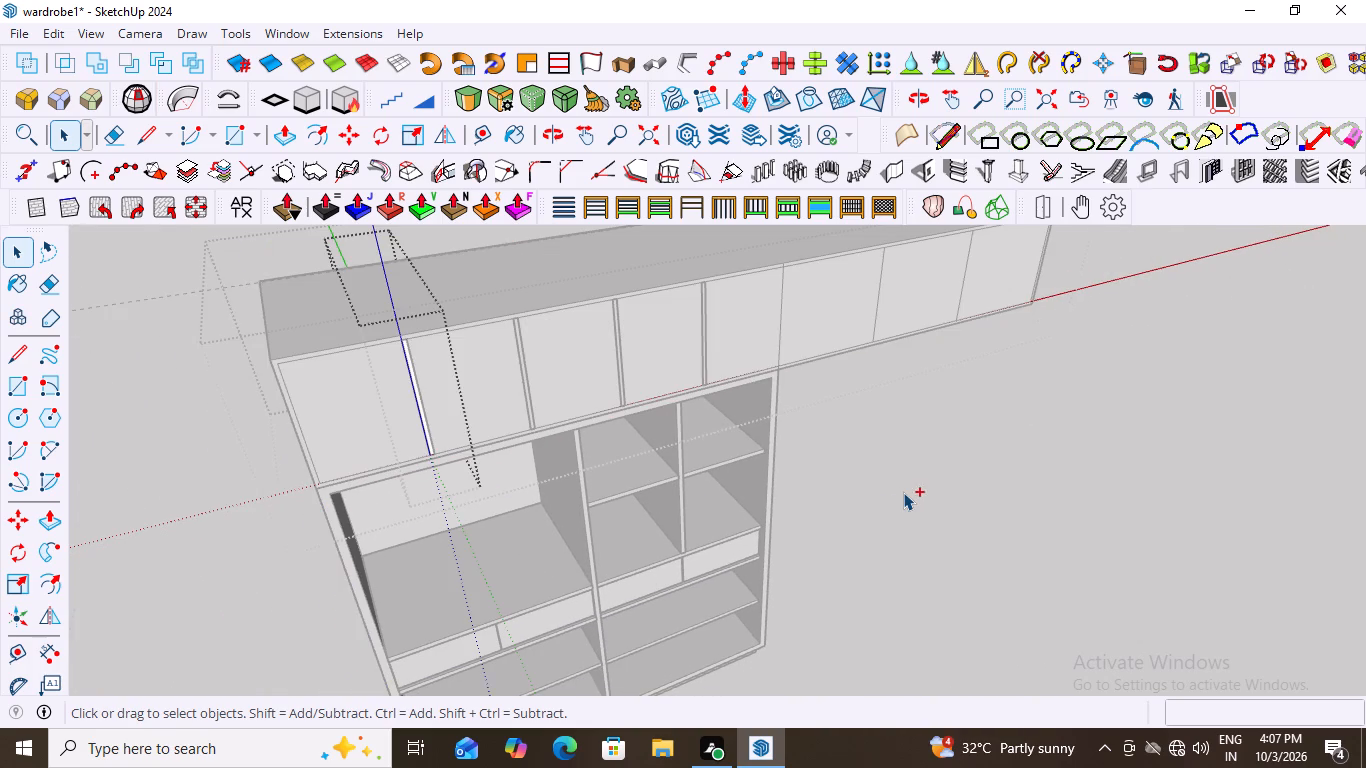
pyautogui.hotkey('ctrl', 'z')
# Examine the first divider and the remaining divider strips on the top cabinet's front from several angles.
pyautogui.scroll(-9, 498, 433)
pyautogui.moveTo(698, 446); pyautogui.dragTo(476, 318, button='middle')
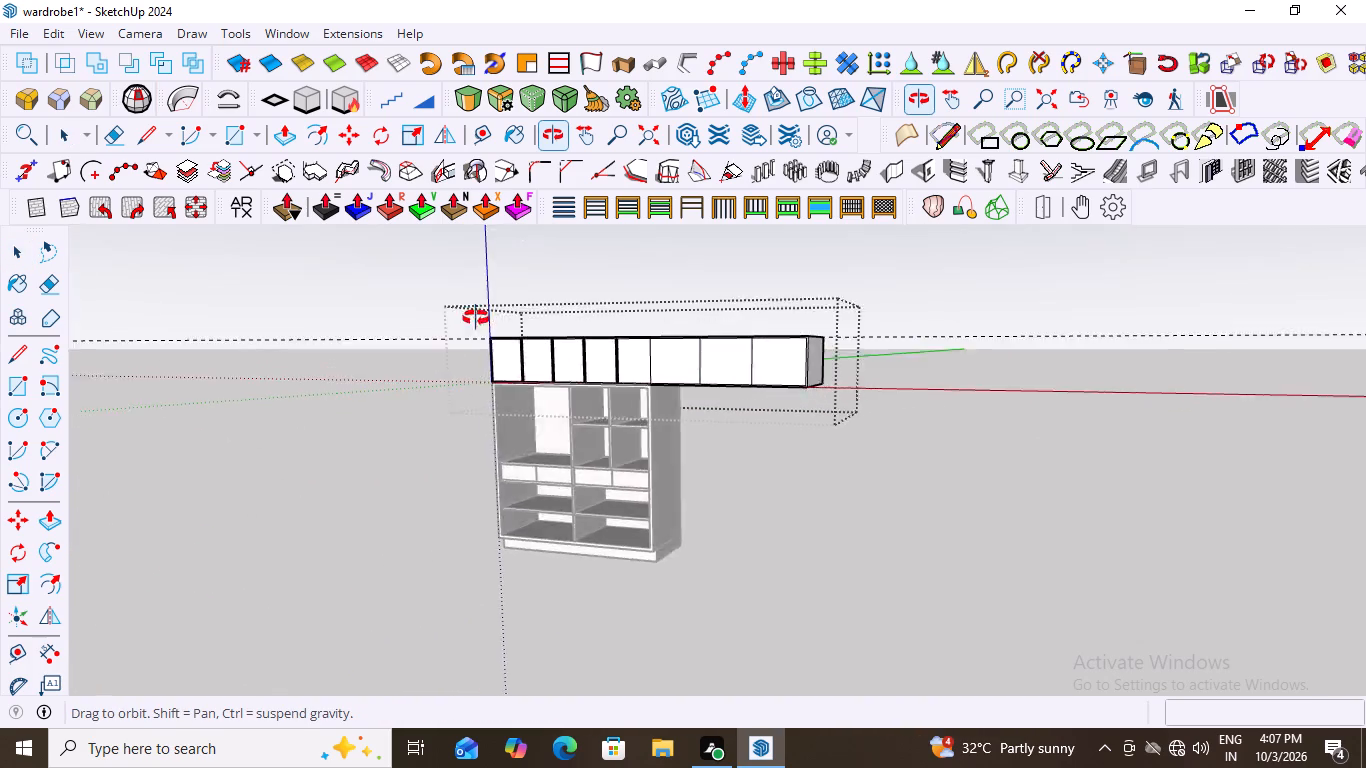
pyautogui.moveTo(476, 318); pyautogui.dragTo(786, 367, button='middle')
pyautogui.scroll(13, 475, 354)
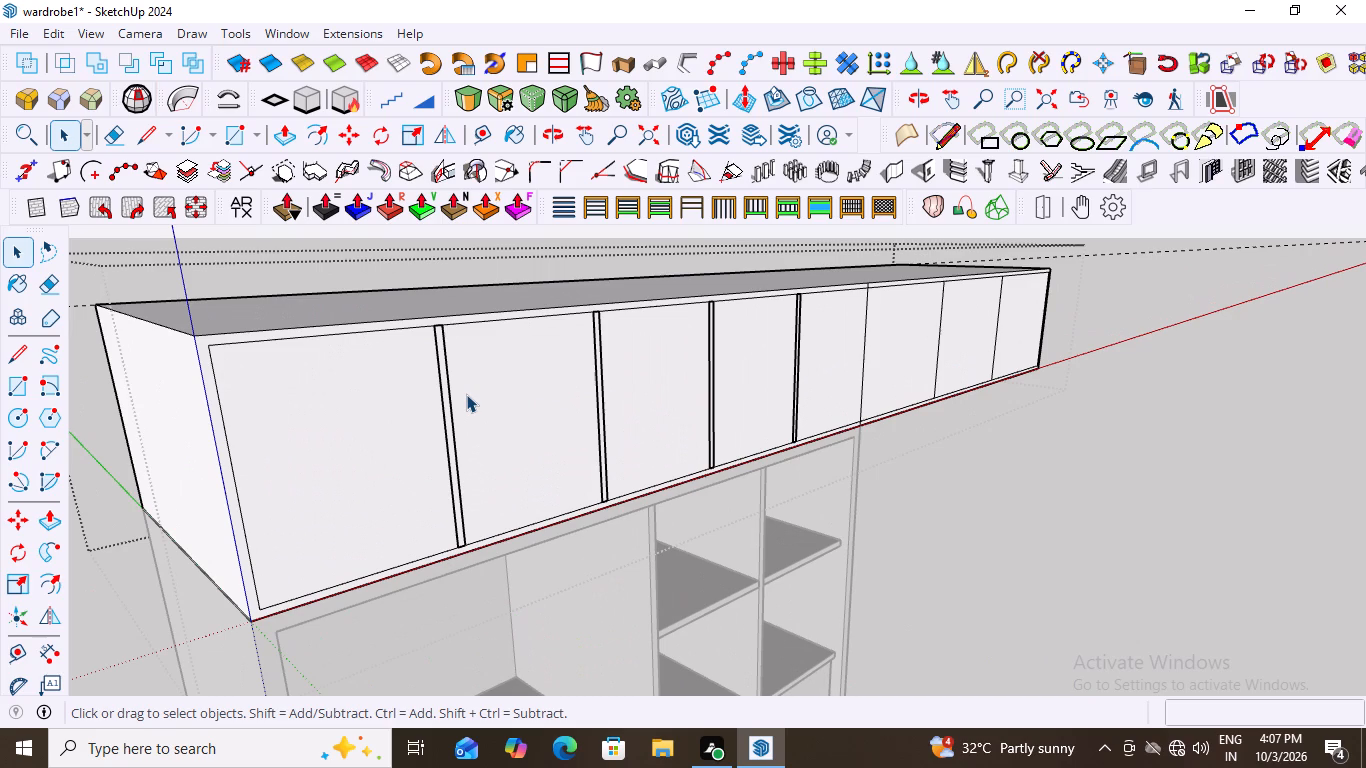
pyautogui.scroll(9, 451, 489)
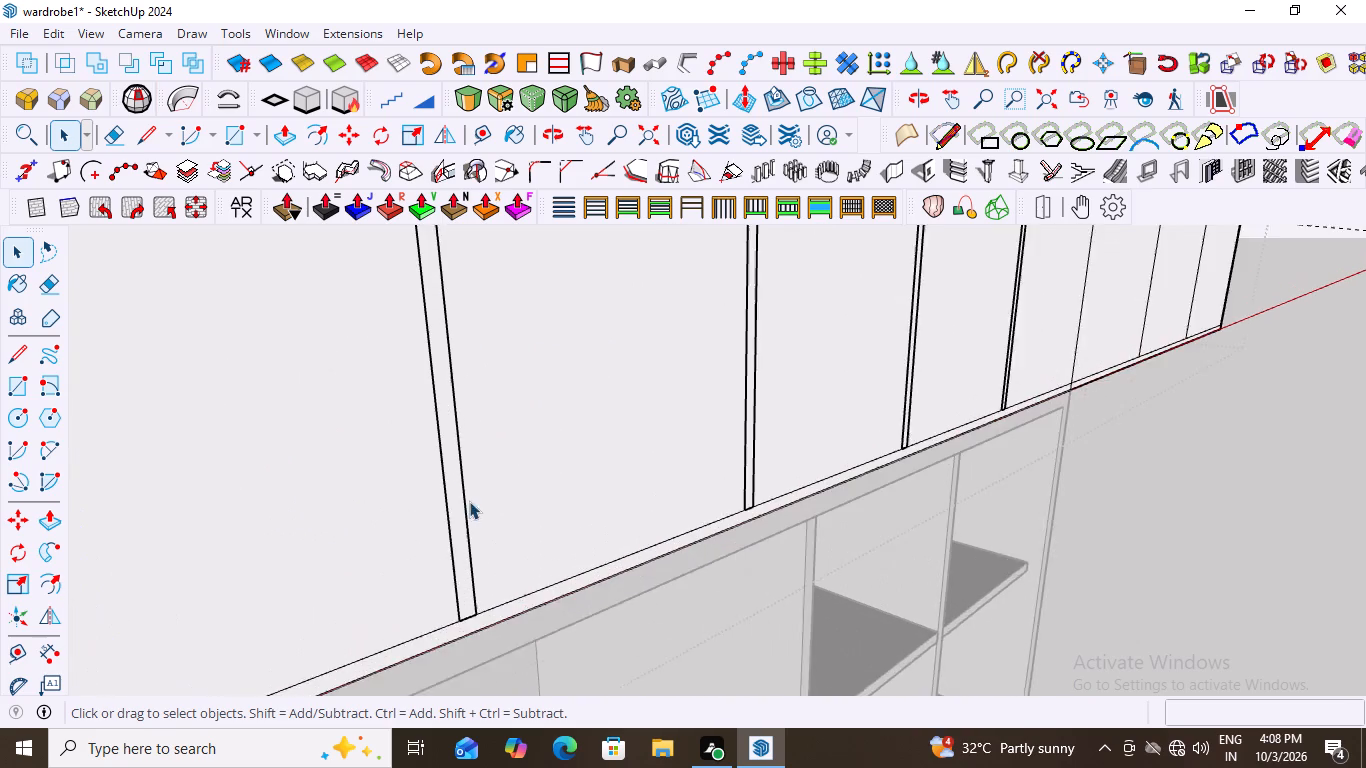
pyautogui.scroll(1, 469, 501)
pyautogui.scroll(-4, 510, 446)
pyautogui.scroll(-5, 417, 447)
pyautogui.moveTo(580, 414); pyautogui.dragTo(513, 449, button='middle')
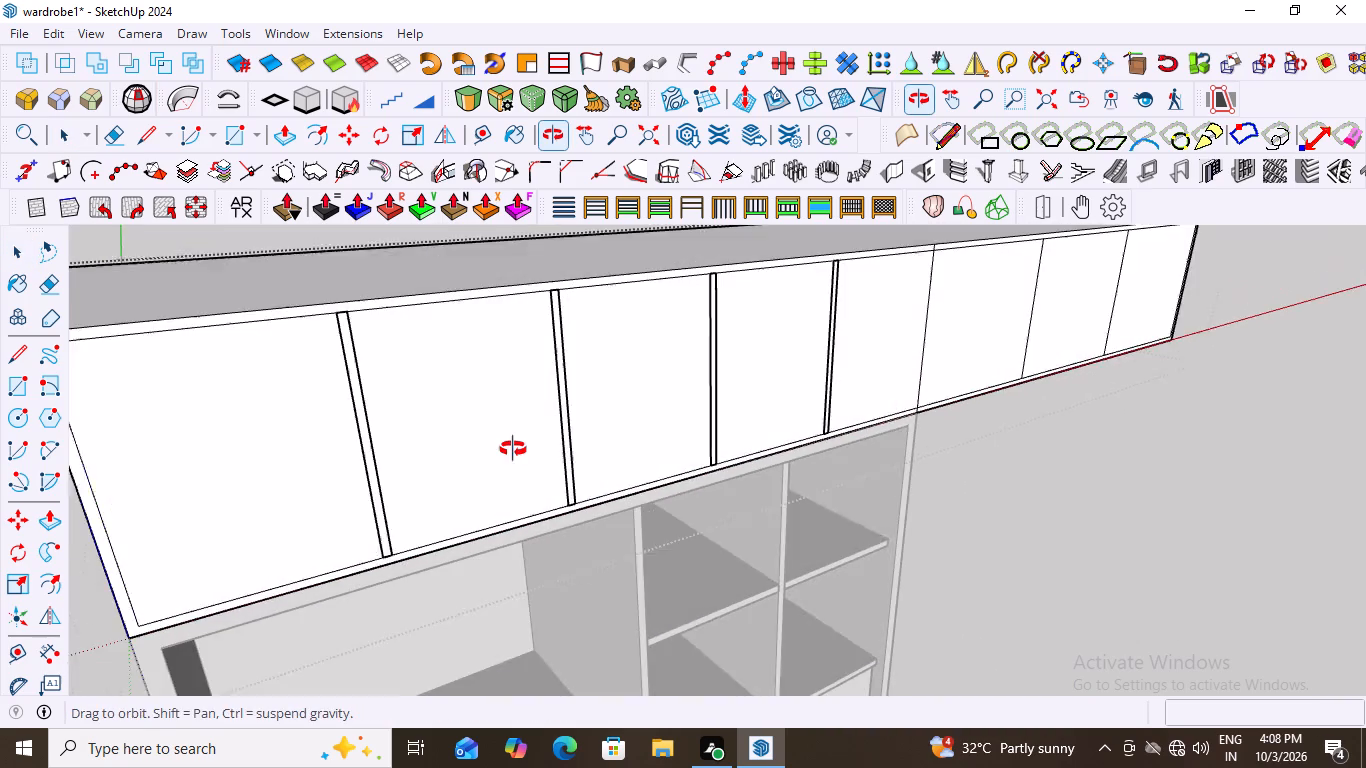
# Open the first divider strip's group on the top cabinet and select its front face with the bounding edges.
pyautogui.moveTo(513, 449); pyautogui.dragTo(512, 450, button='middle')
pyautogui.scroll(11, 364, 524)
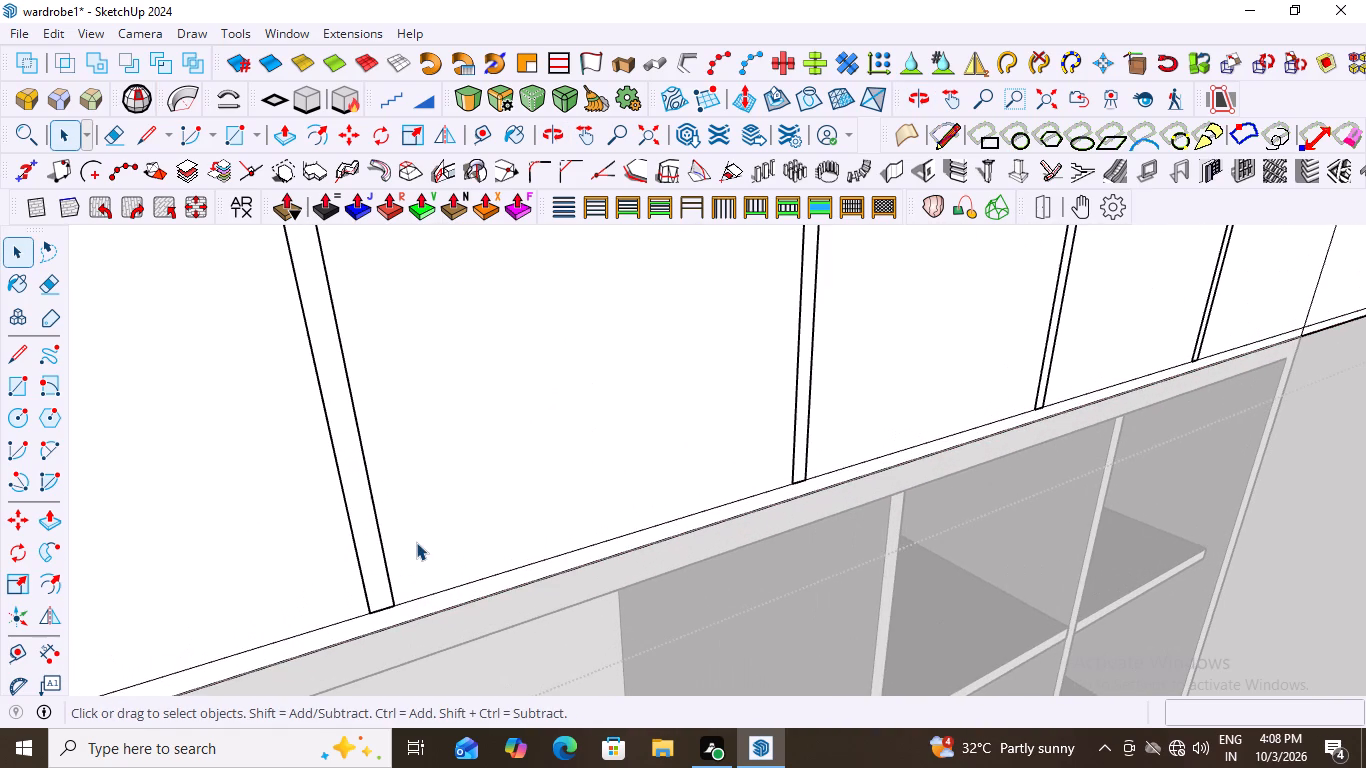
pyautogui.doubleClick(361, 532)
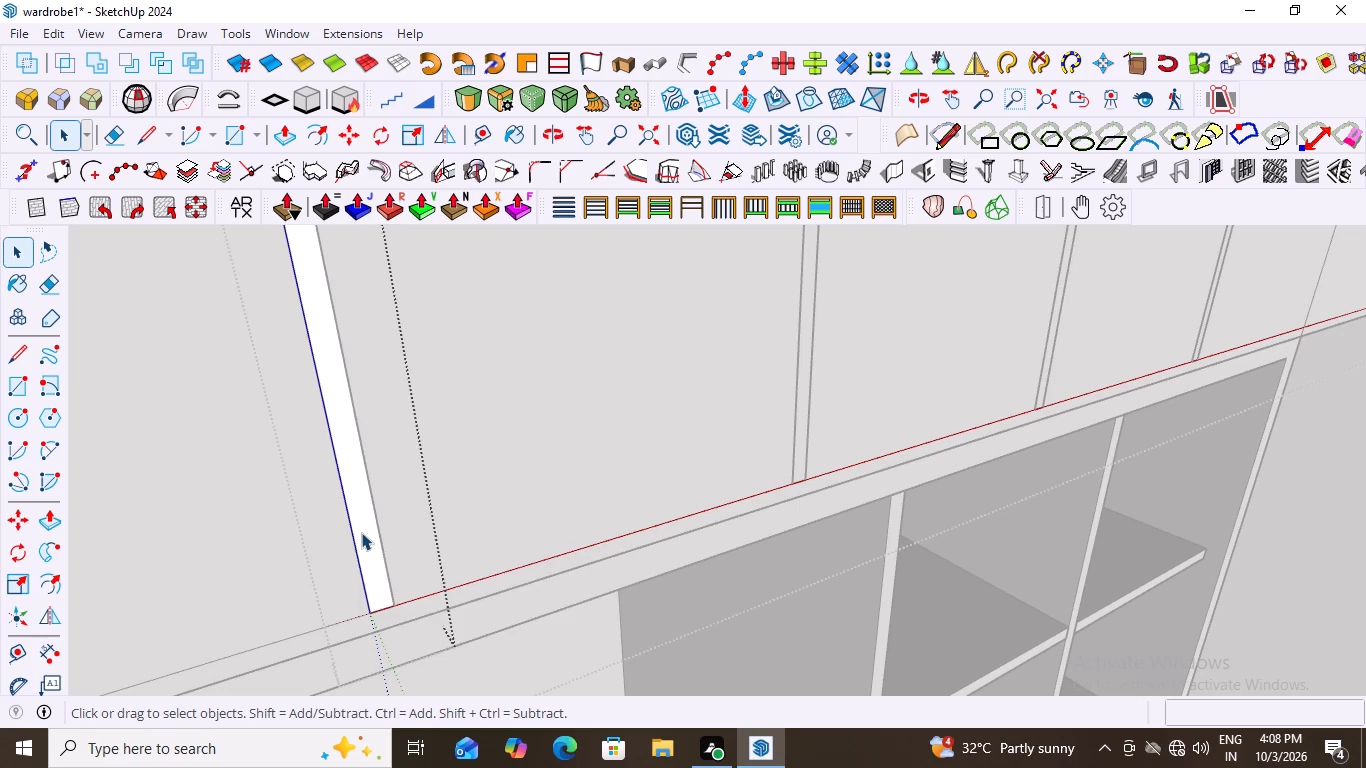
pyautogui.doubleClick(361, 532)
pyautogui.rightClick(361, 532)
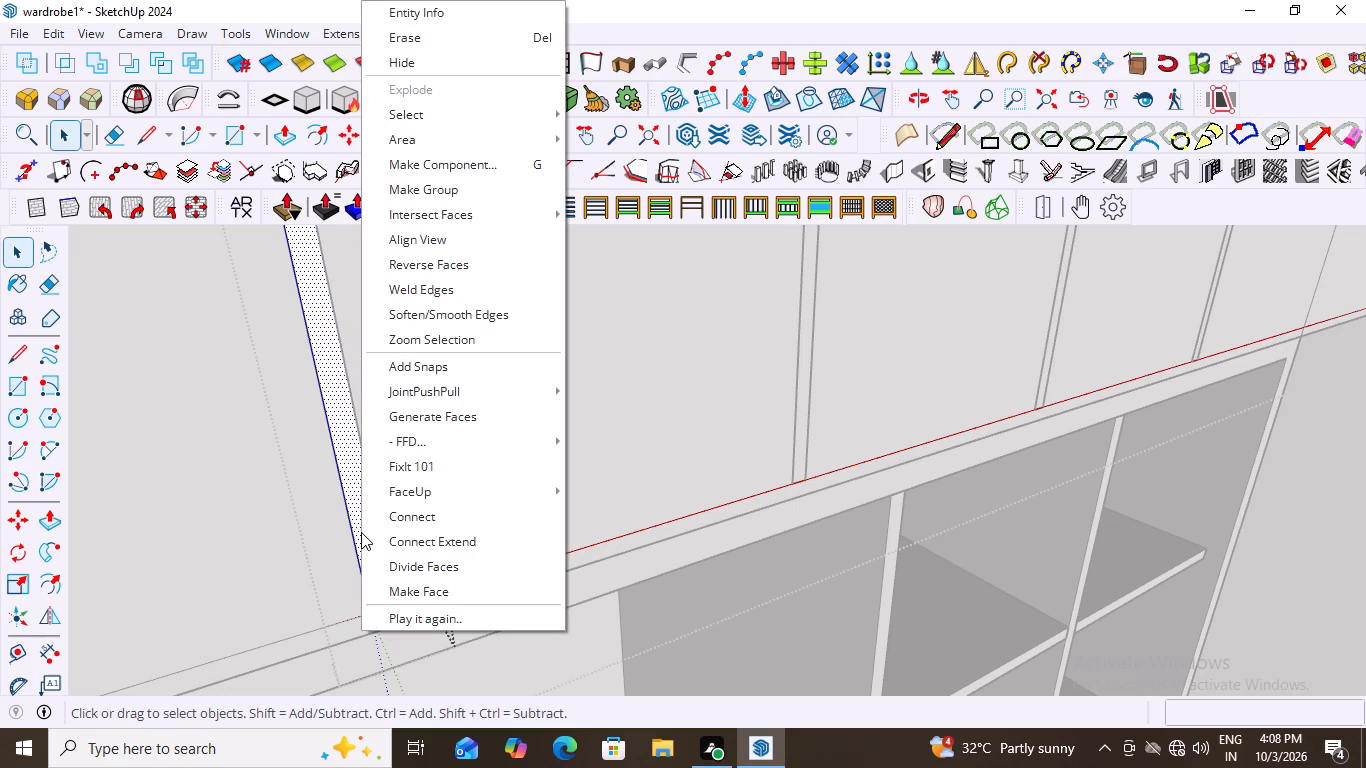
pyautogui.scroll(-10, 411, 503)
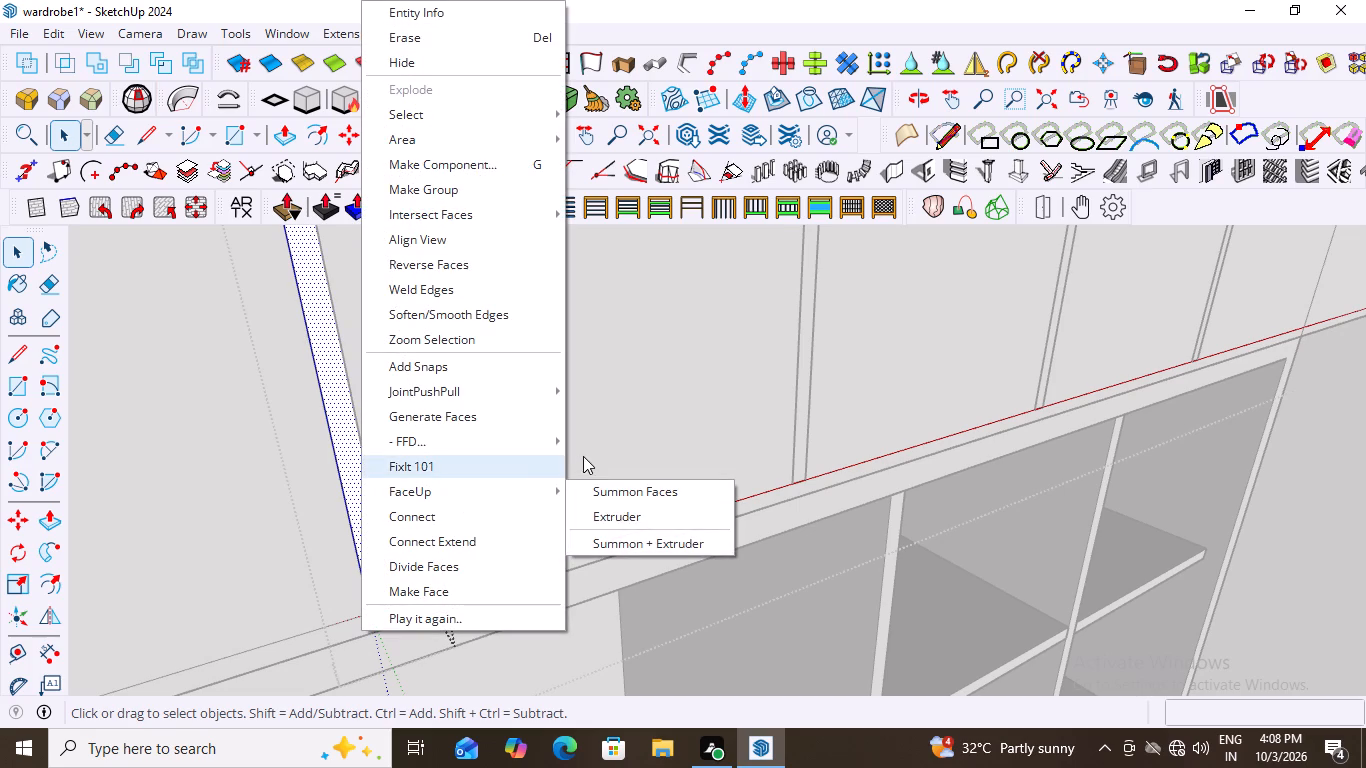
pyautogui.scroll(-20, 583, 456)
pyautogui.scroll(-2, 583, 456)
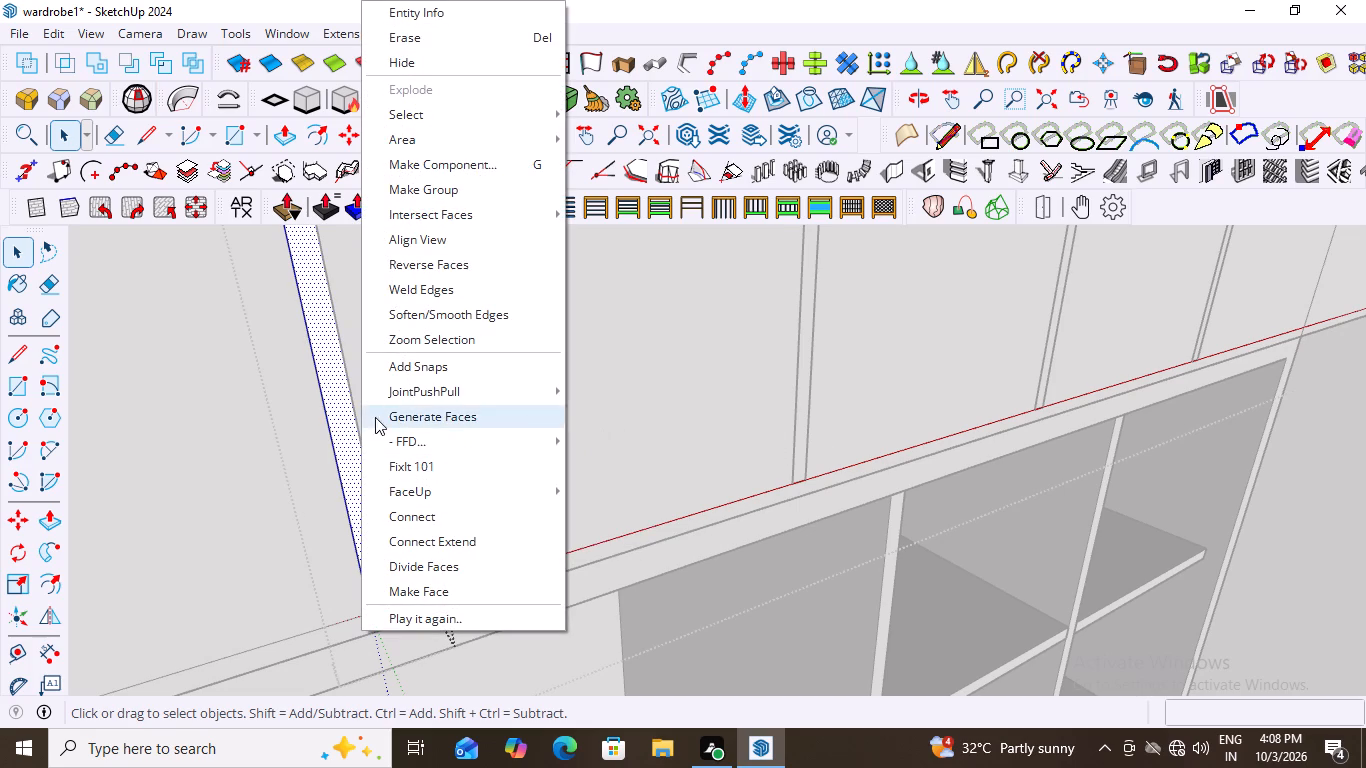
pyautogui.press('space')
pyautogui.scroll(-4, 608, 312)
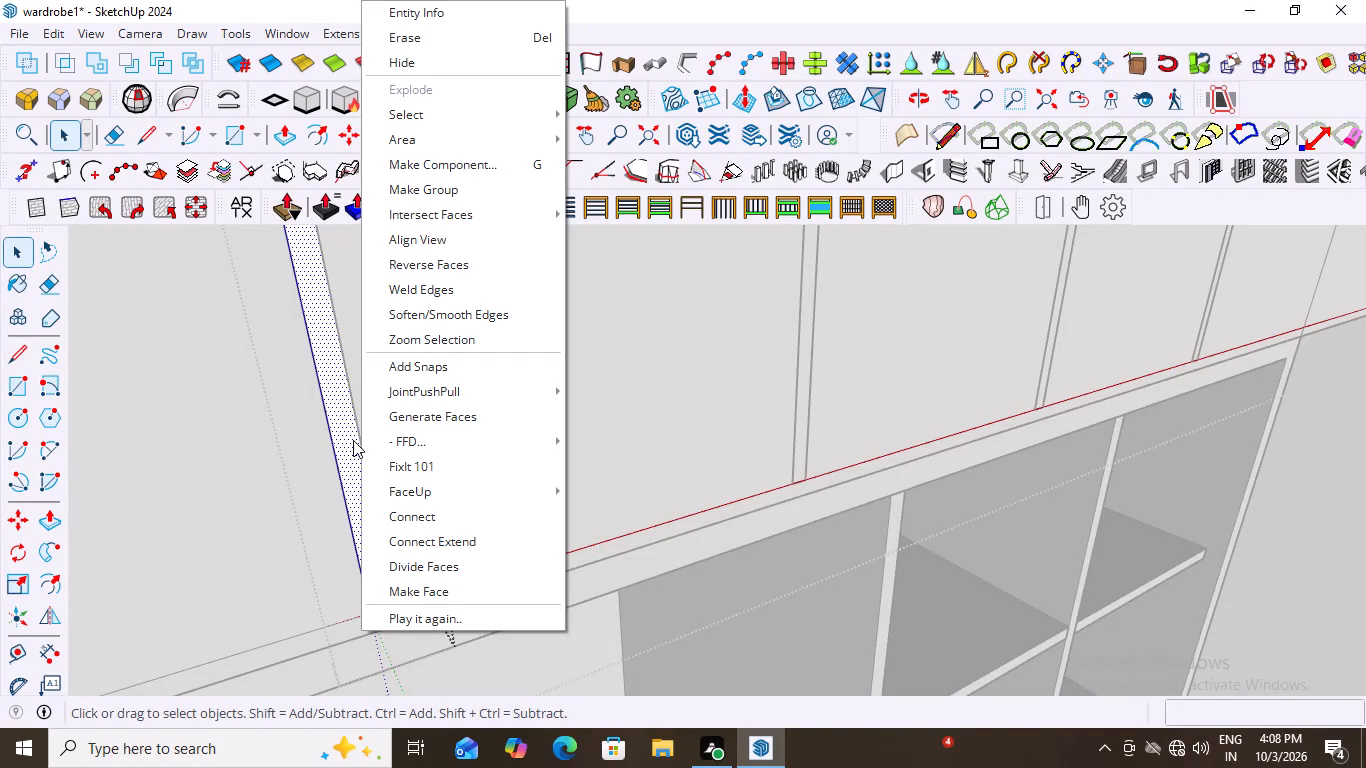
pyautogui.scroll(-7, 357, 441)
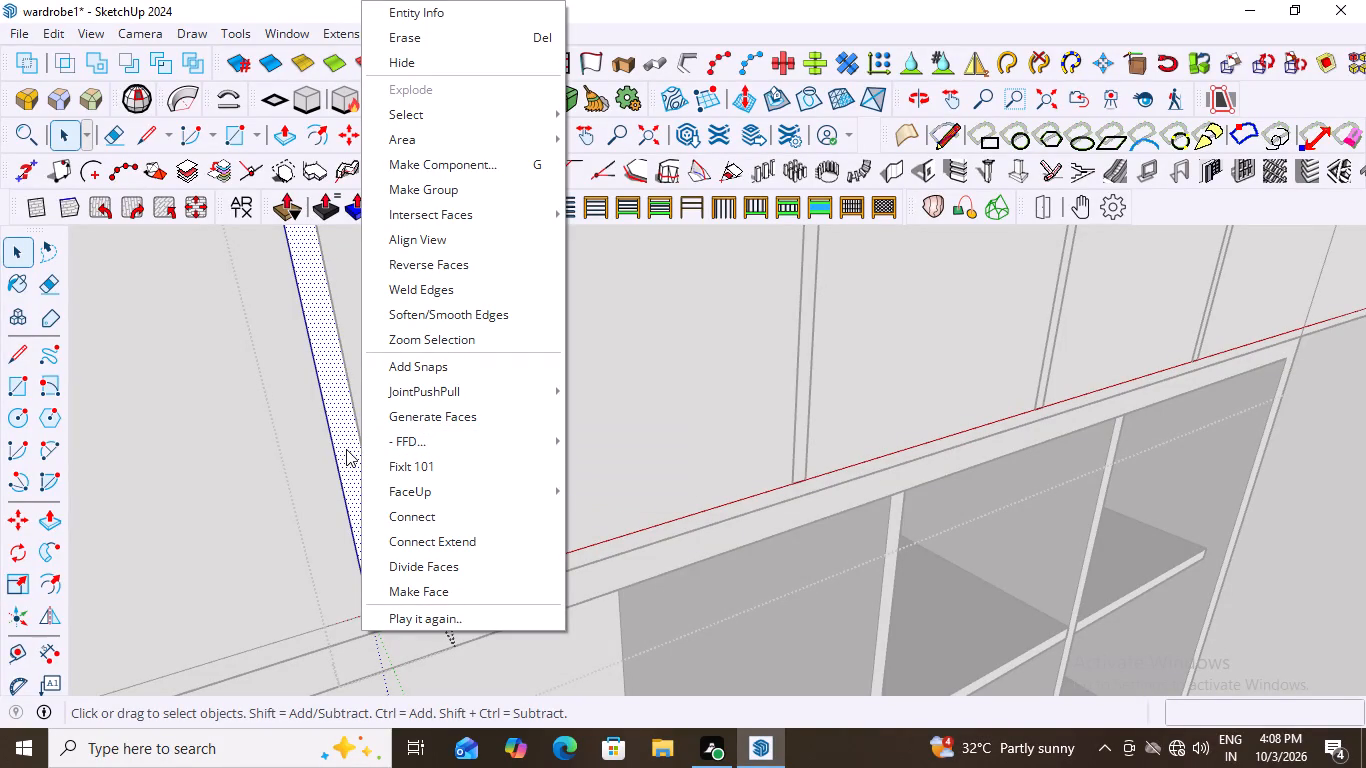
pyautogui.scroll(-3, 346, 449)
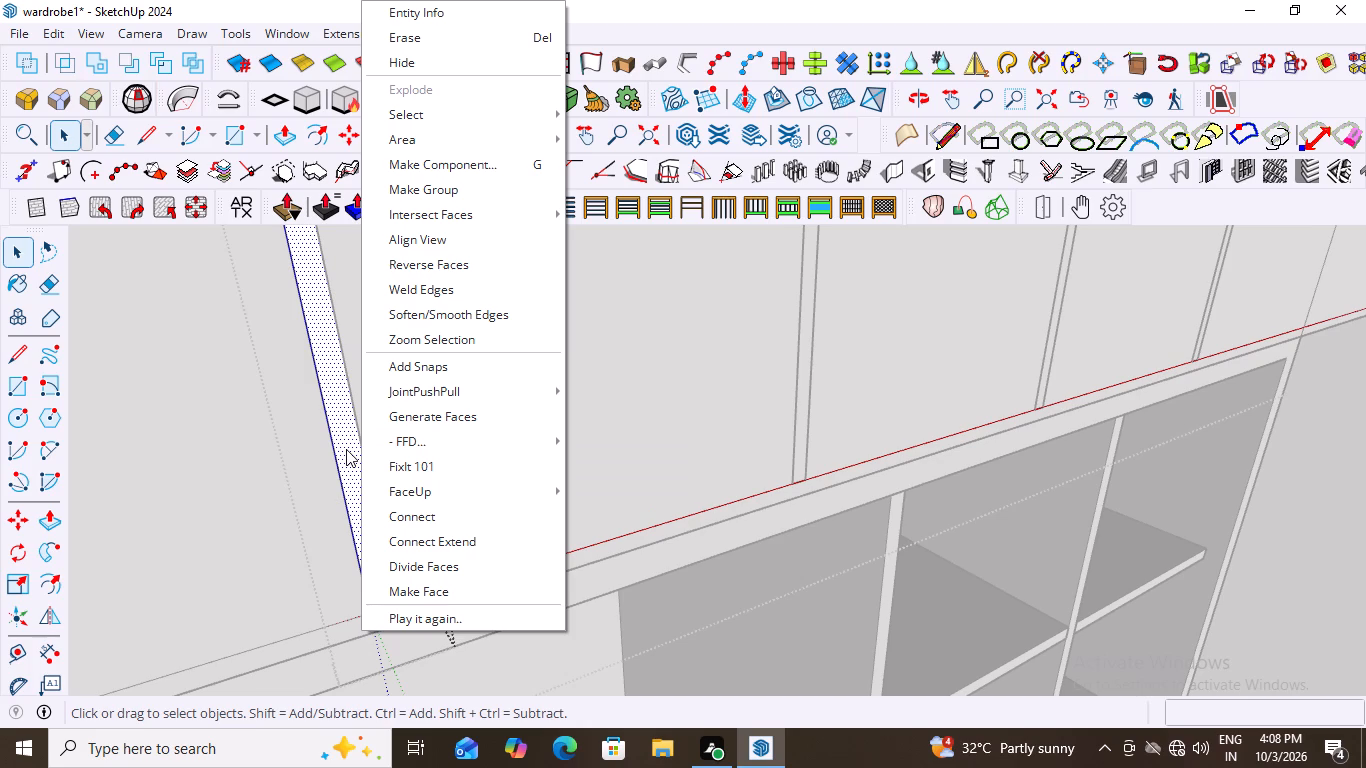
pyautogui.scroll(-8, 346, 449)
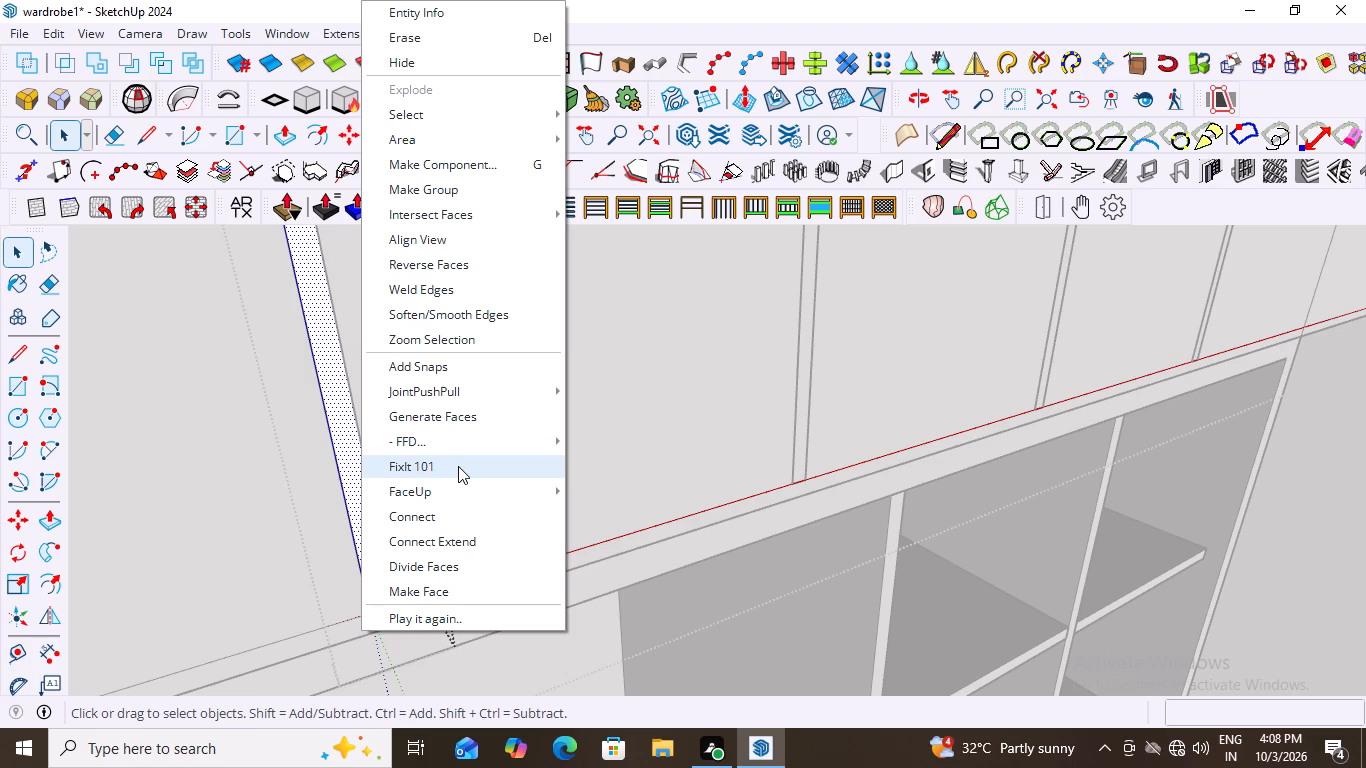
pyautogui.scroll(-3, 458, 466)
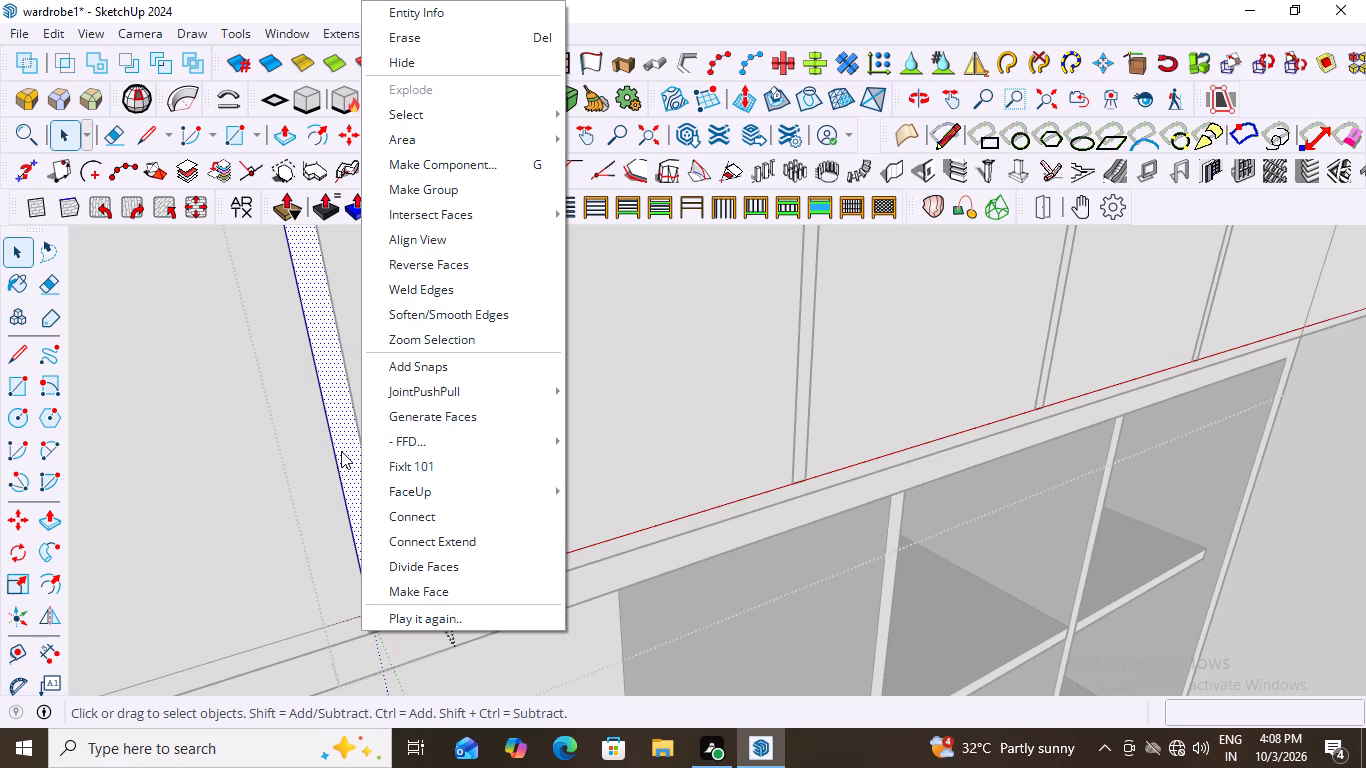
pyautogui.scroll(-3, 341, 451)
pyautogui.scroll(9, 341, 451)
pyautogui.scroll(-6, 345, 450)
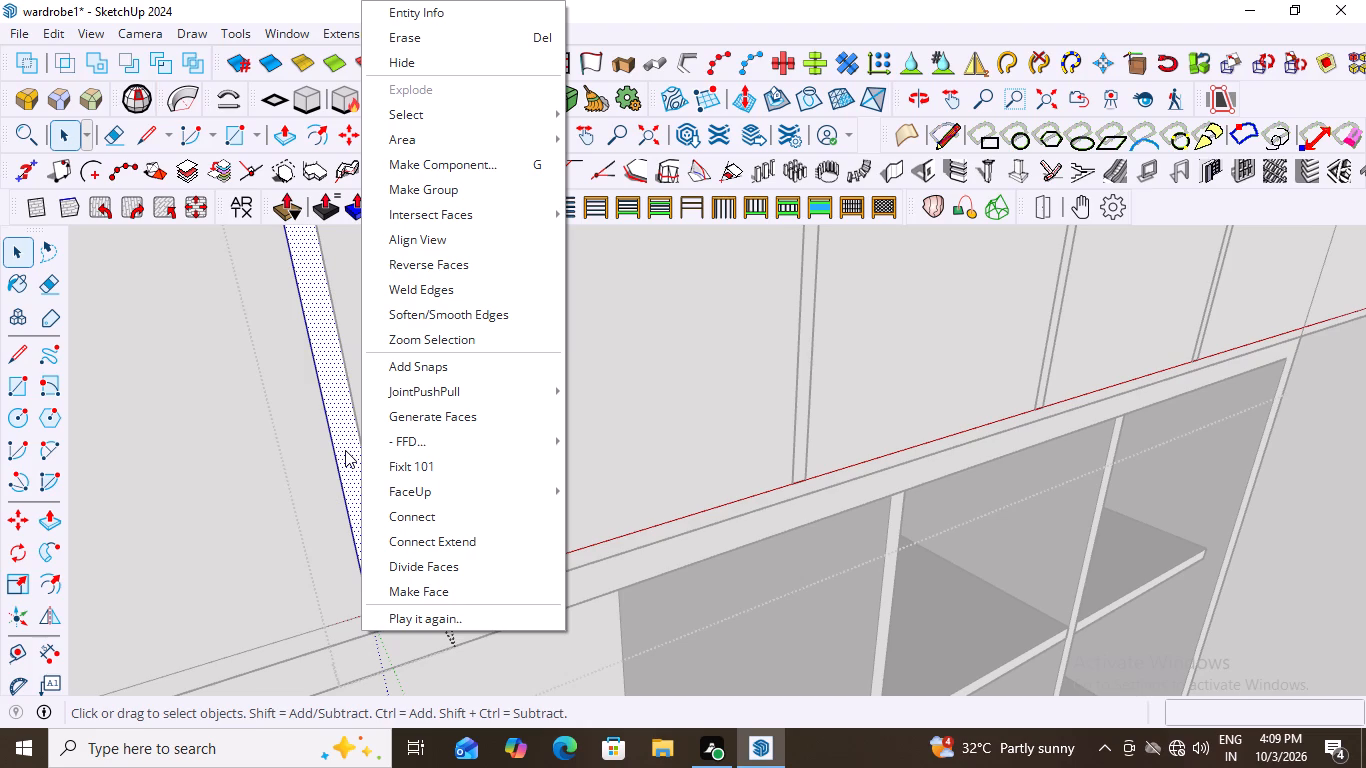
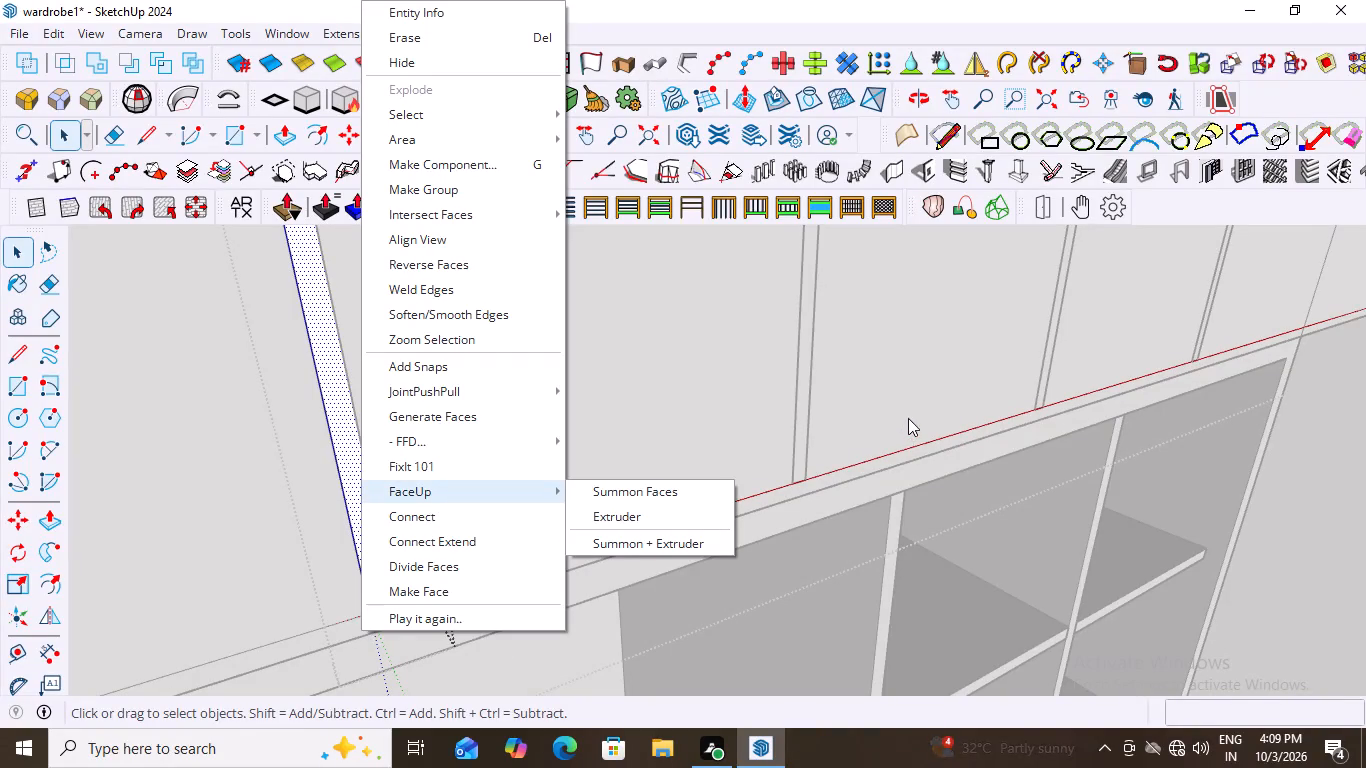
# Dismiss the options for the selected divider face and close the divider and top cabinet groups.
pyautogui.scroll(-20, 681, 478)
pyautogui.scroll(-4, 681, 478)
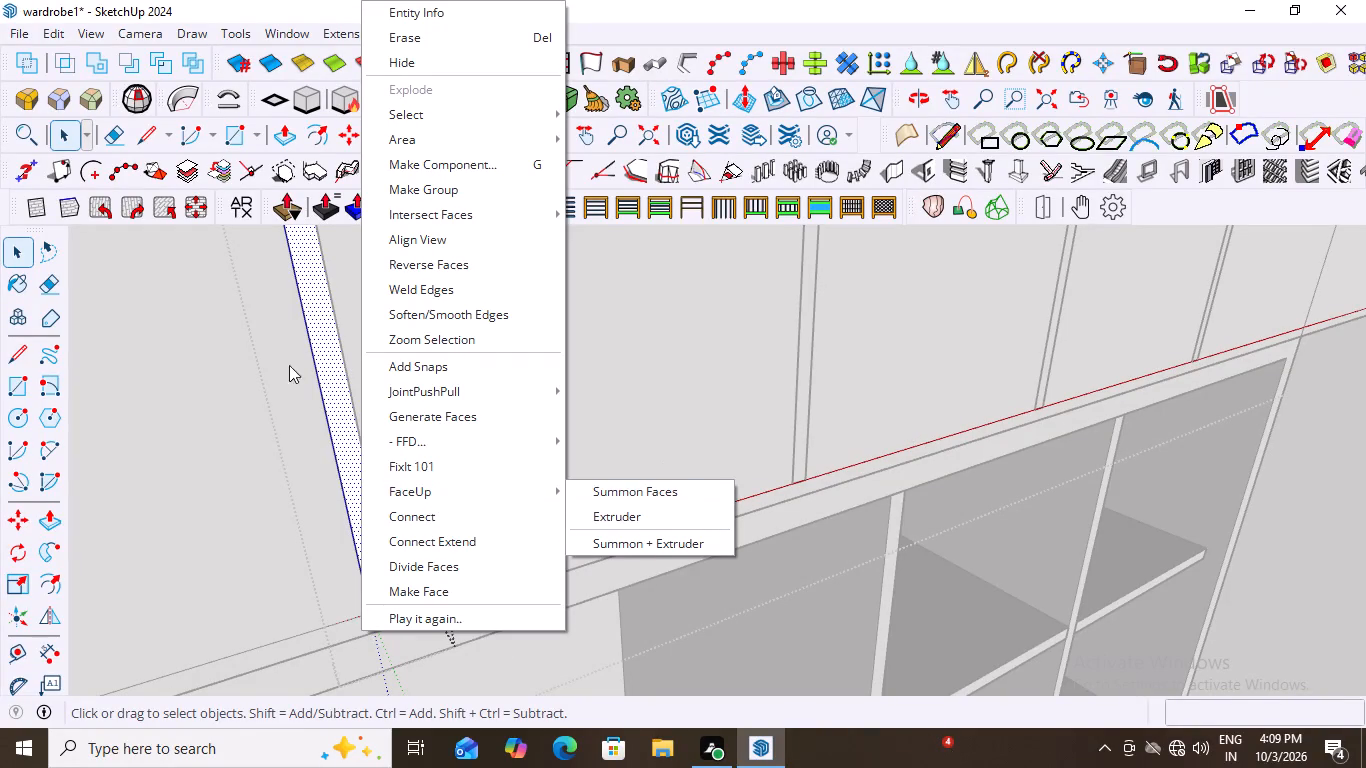
pyautogui.click(184, 320)
pyautogui.scroll(-17, 413, 412)
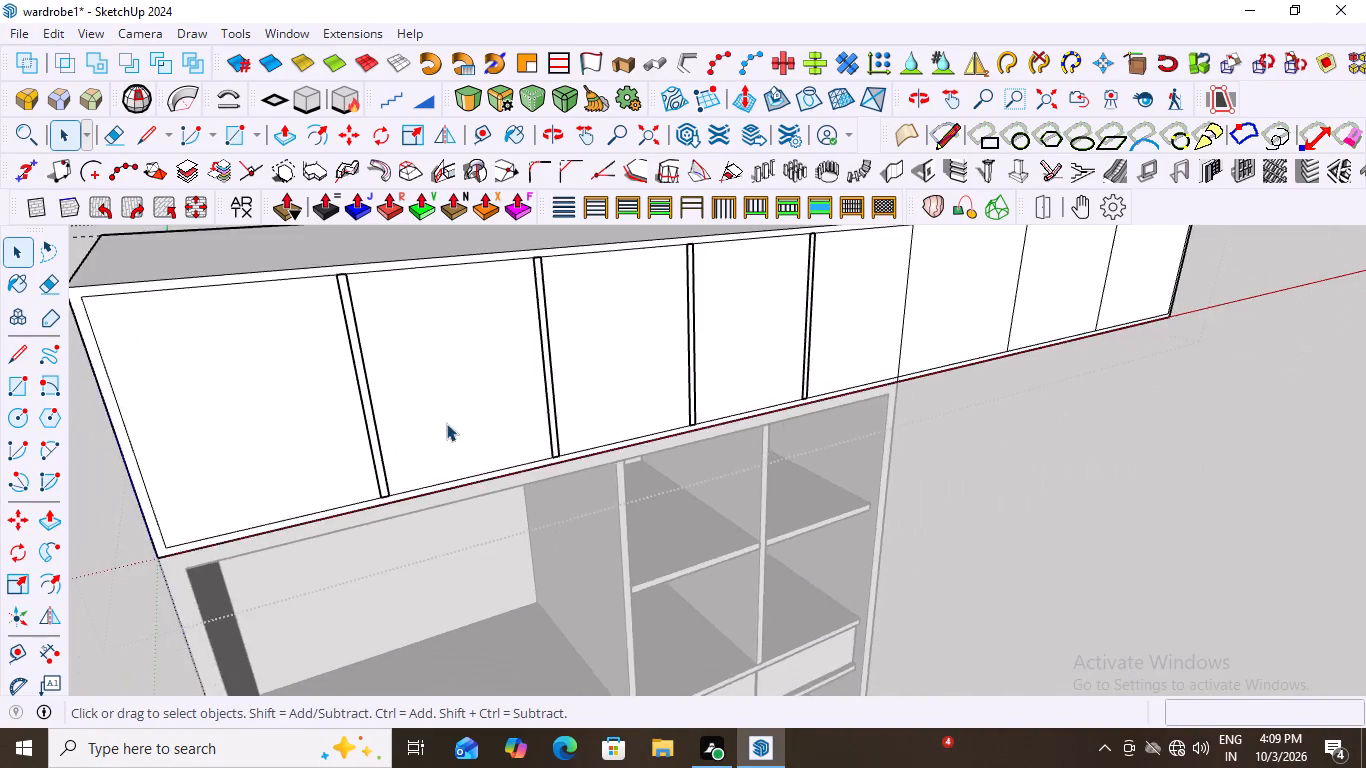
pyautogui.scroll(-9, 446, 423)
pyautogui.click(966, 381)
# Examine the top cabinet's front, comparing the divider strips above the wardrobe with the division lines on the overhang.
pyautogui.scroll(3, 462, 431)
pyautogui.scroll(20, 490, 424)
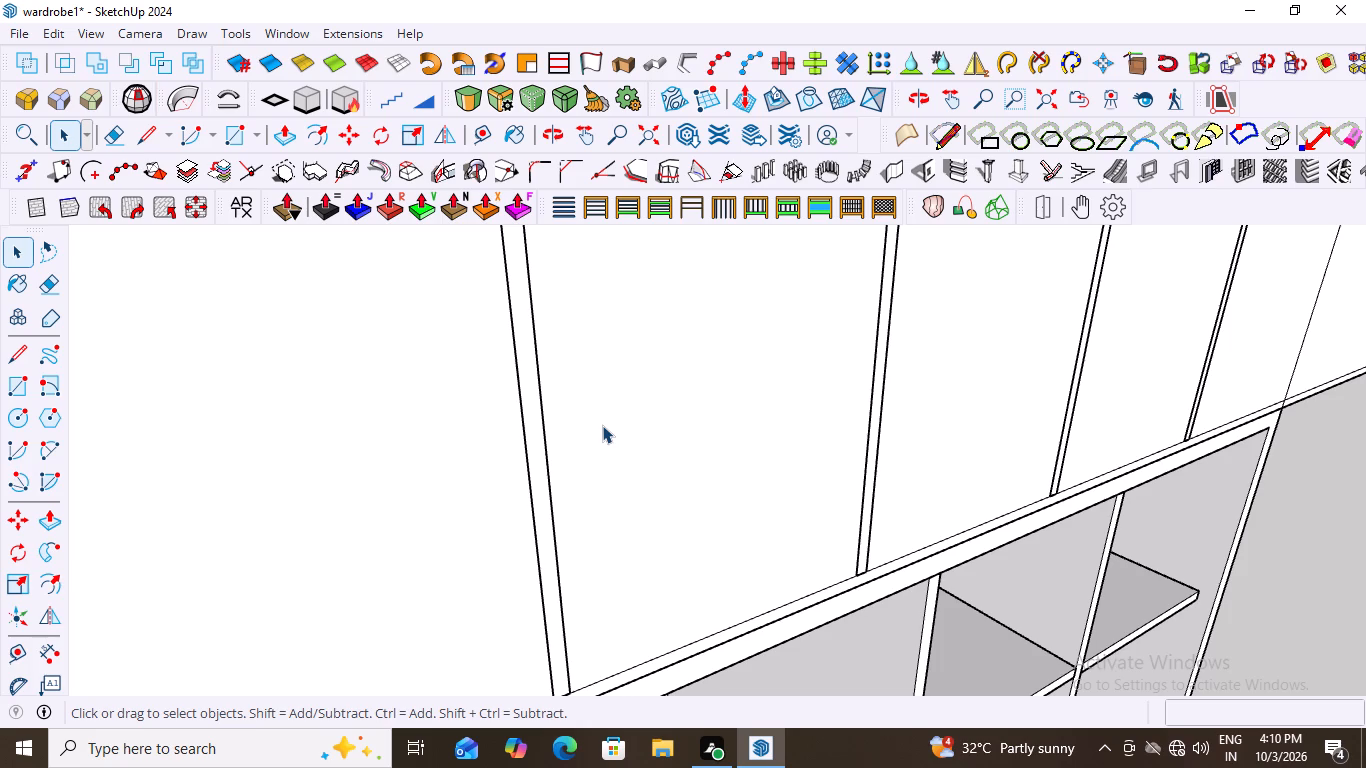
pyautogui.scroll(-12, 594, 439)
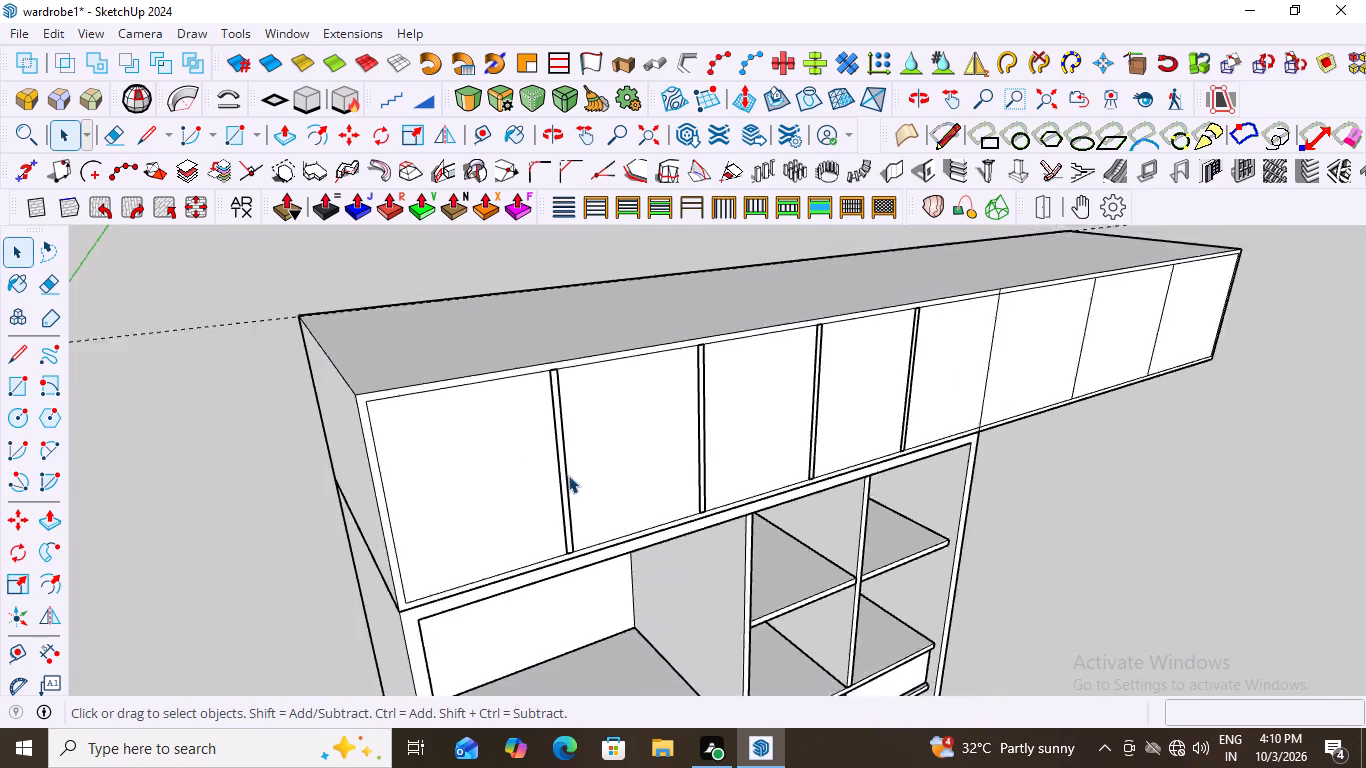
pyautogui.scroll(-6, 568, 475)
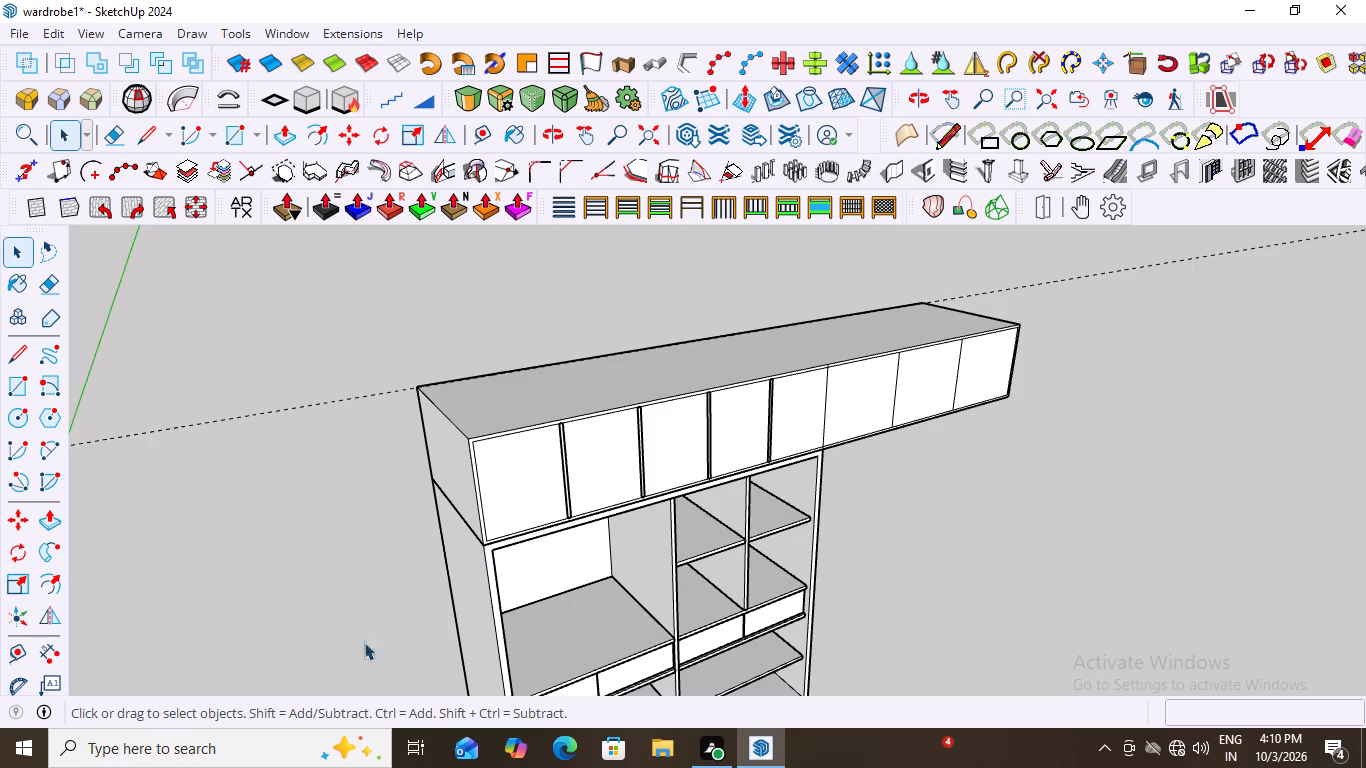
pyautogui.scroll(-5, 871, 491)
pyautogui.scroll(1, 851, 453)
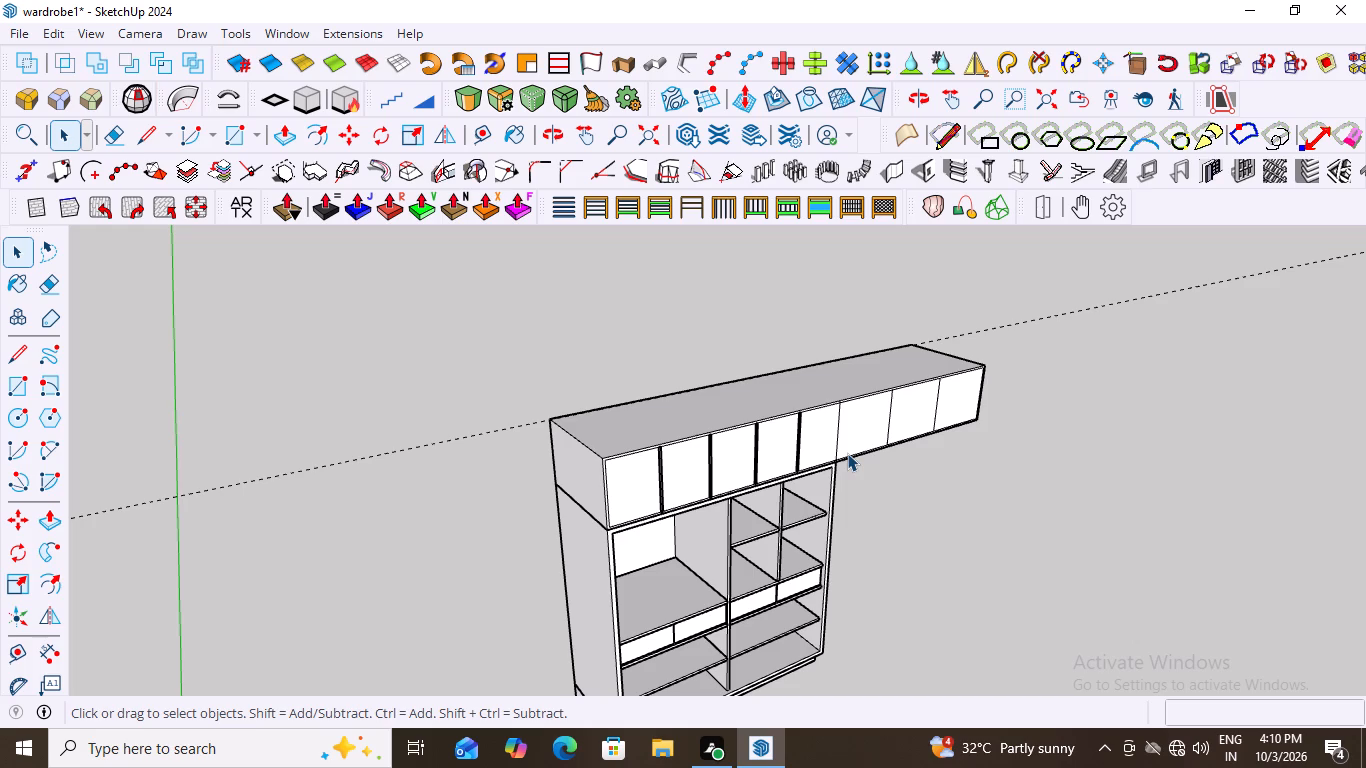
pyautogui.moveTo(906, 412); pyautogui.dragTo(852, 416, button='middle')
pyautogui.scroll(3, 874, 457)
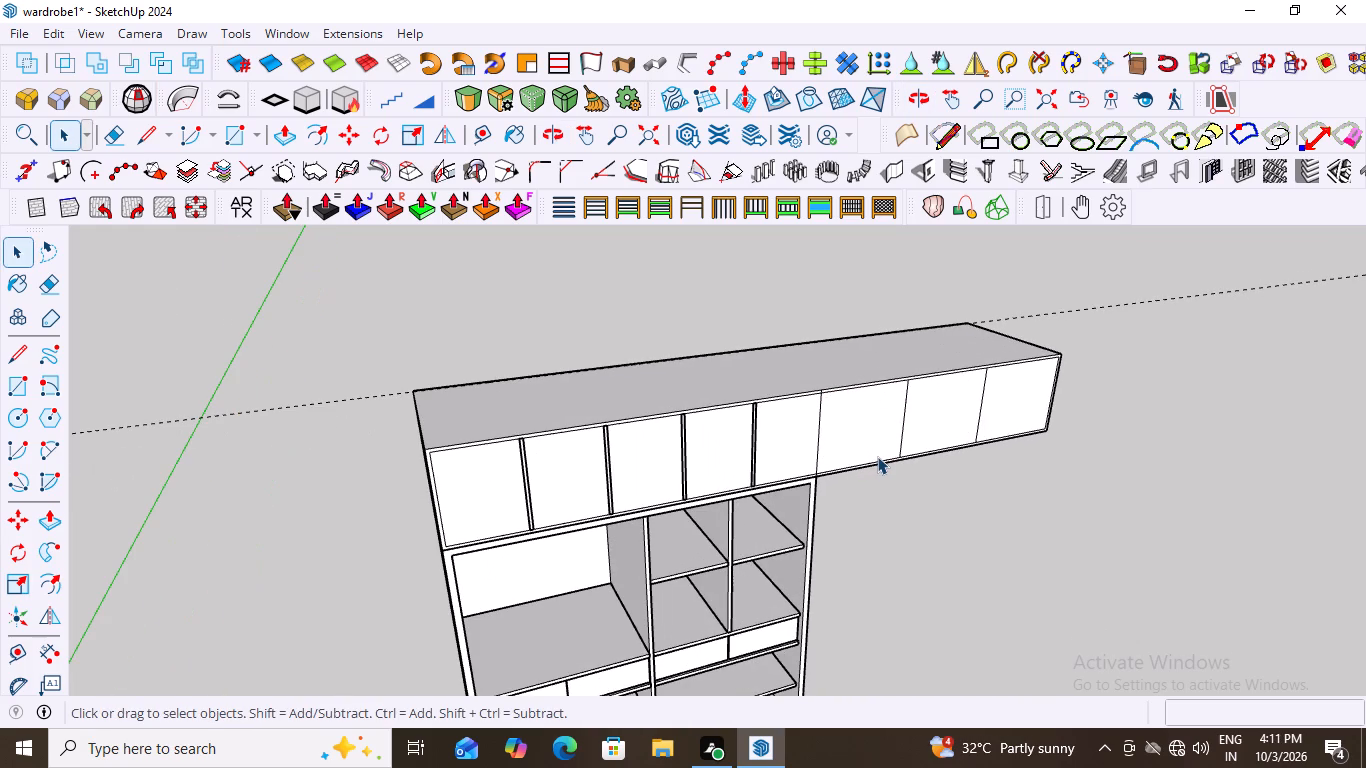
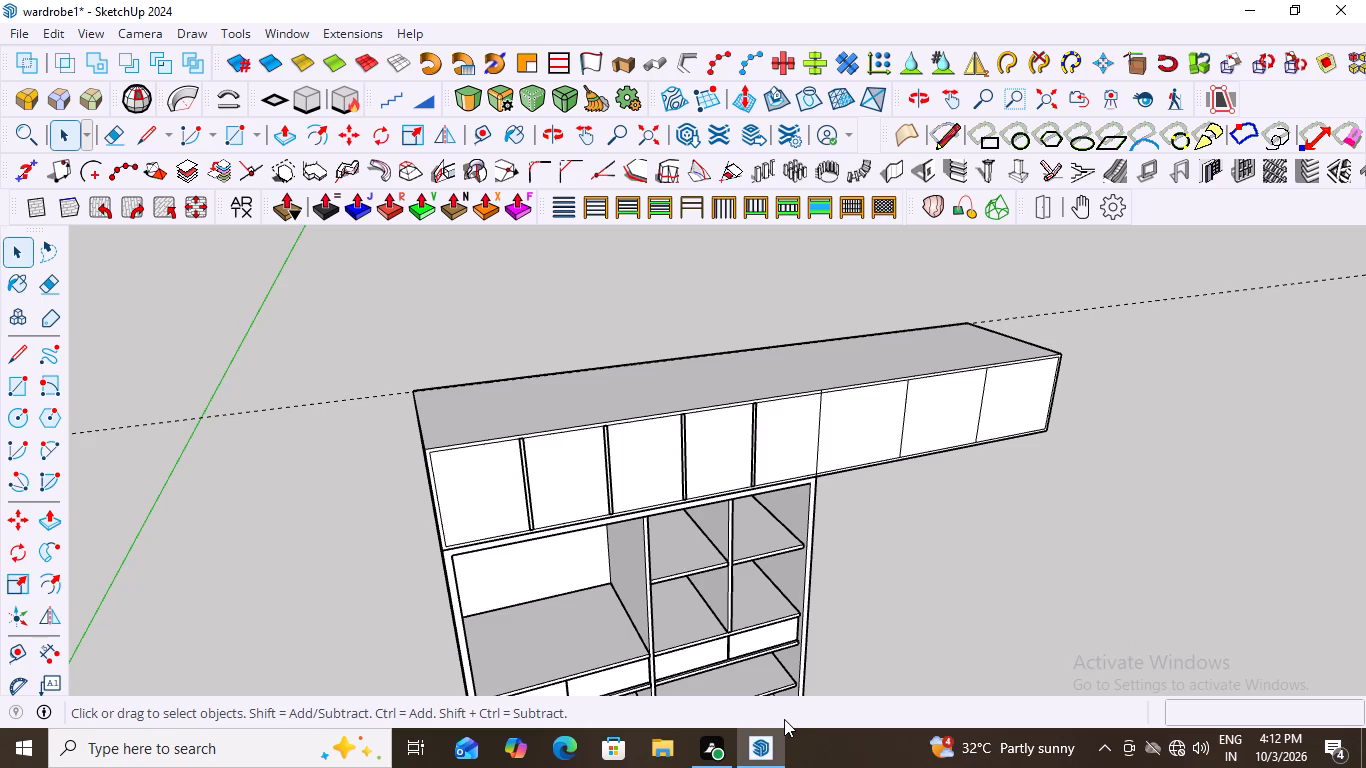
# Examine the top cabinet's front and its divider strips above the wardrobe from several angles and distances.
pyautogui.scroll(-9, 738, 444)
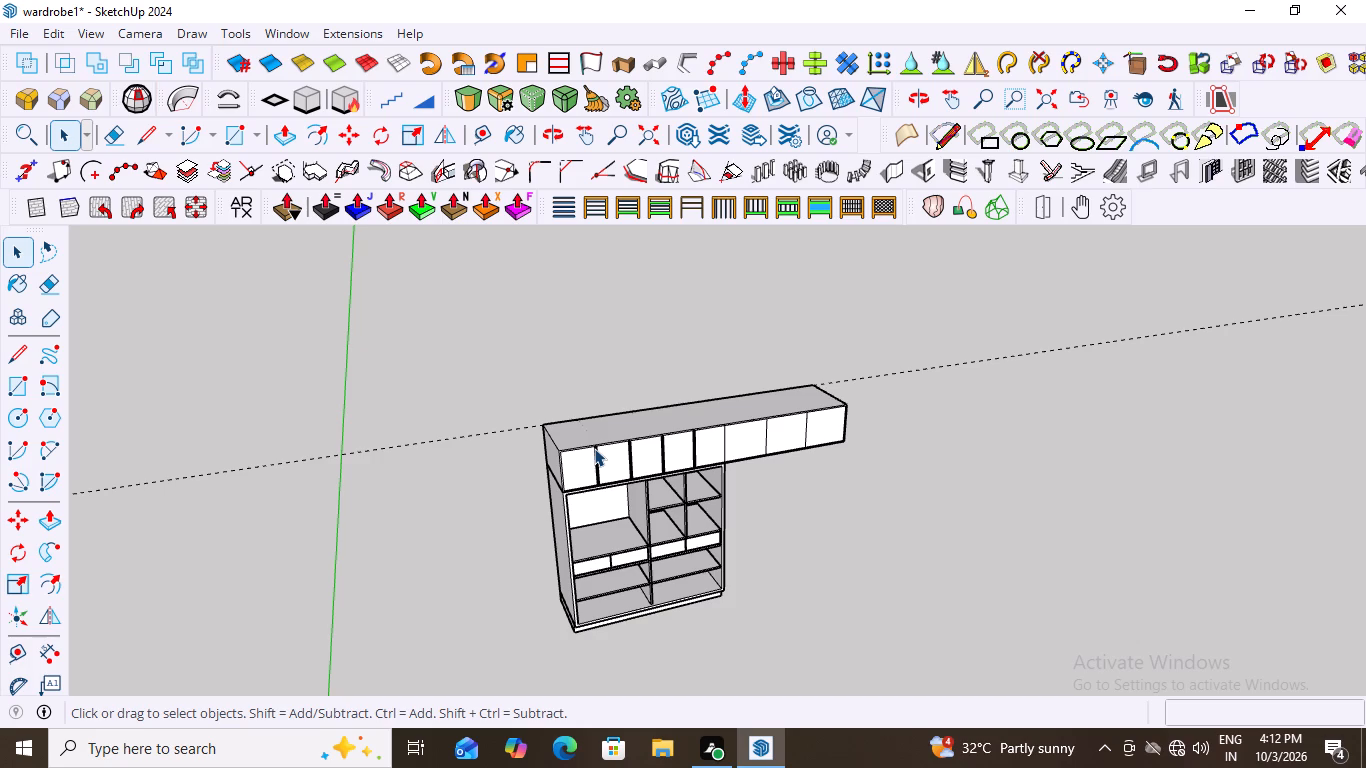
pyautogui.scroll(-9, 612, 412)
pyautogui.moveTo(727, 478); pyautogui.dragTo(591, 411, button='middle')
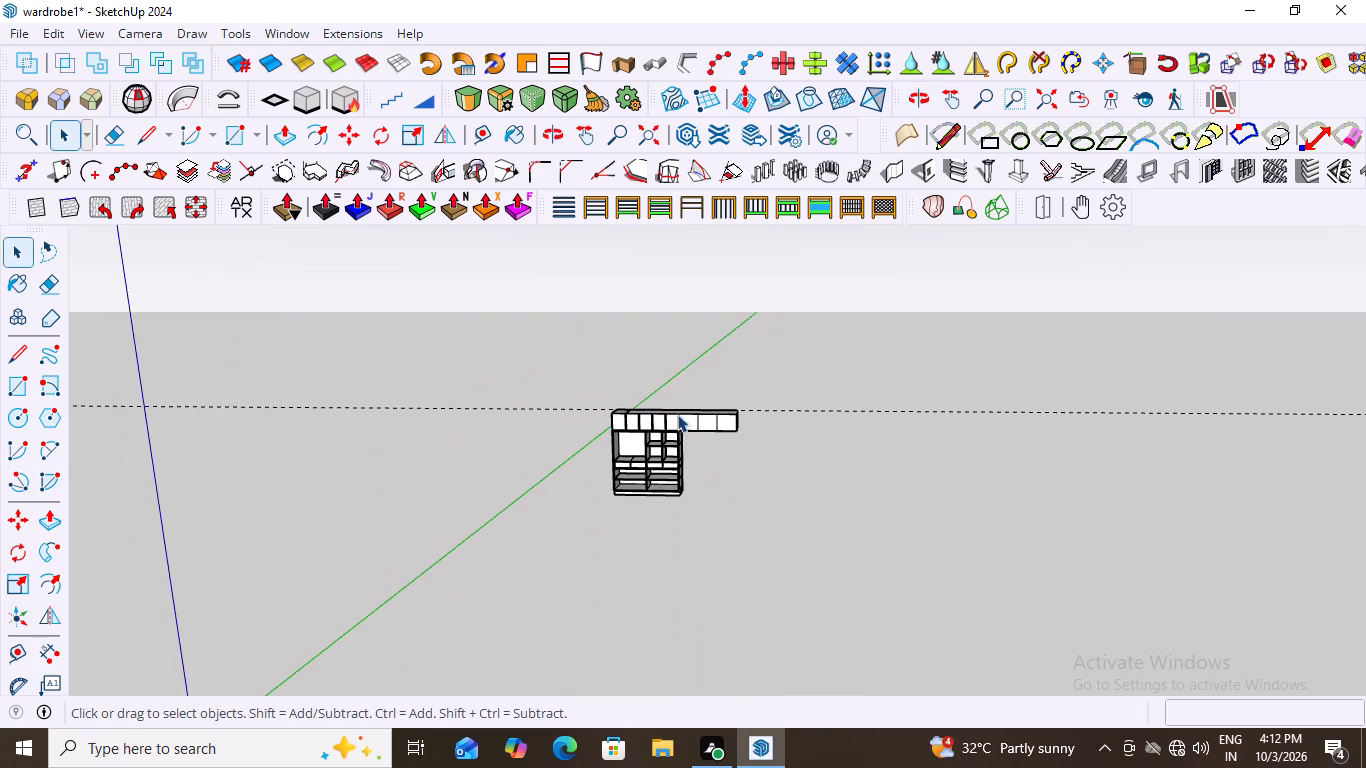
pyautogui.scroll(8, 627, 422)
pyautogui.moveTo(743, 445); pyautogui.dragTo(799, 455, button='middle')
pyautogui.scroll(8, 580, 388)
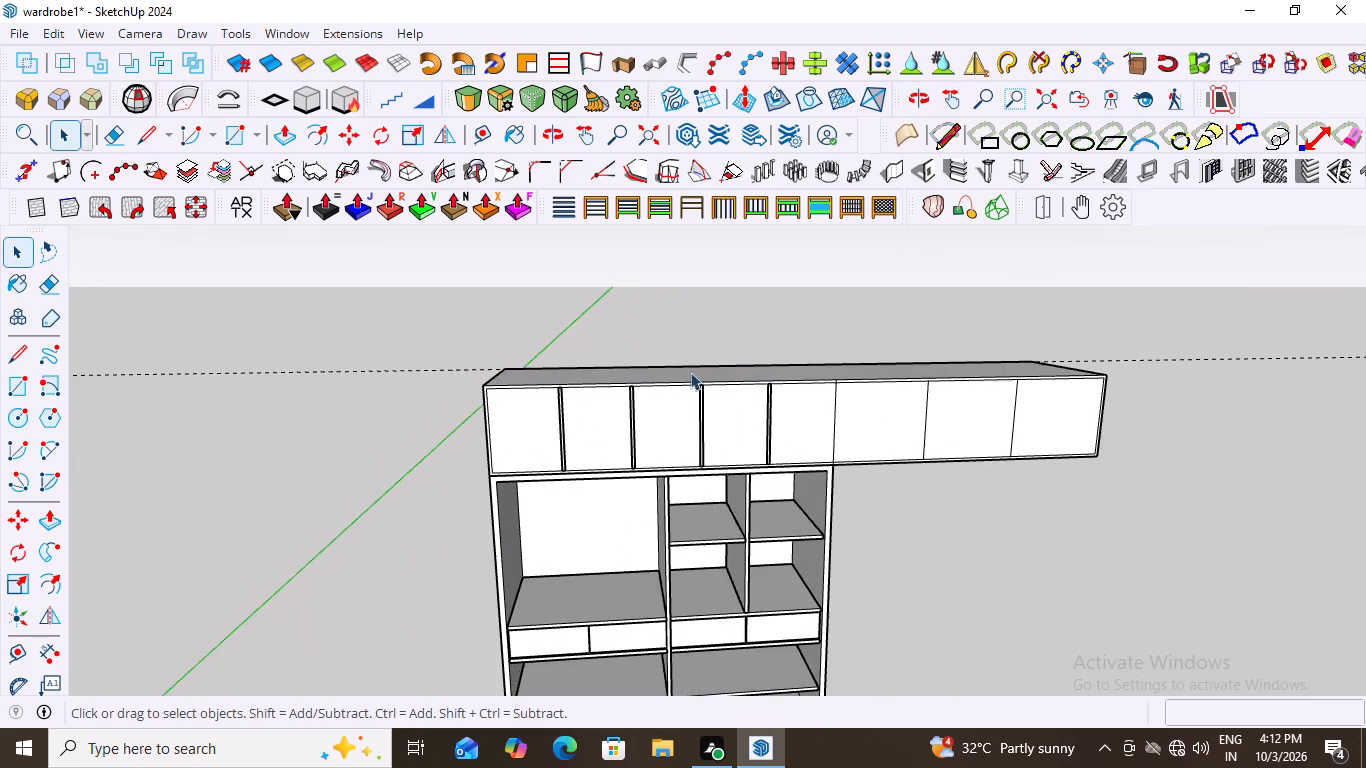
pyautogui.moveTo(747, 355); pyautogui.dragTo(757, 416, button='middle')
pyautogui.scroll(-12, 742, 405)
pyautogui.moveTo(729, 468); pyautogui.dragTo(707, 430, button='middle')
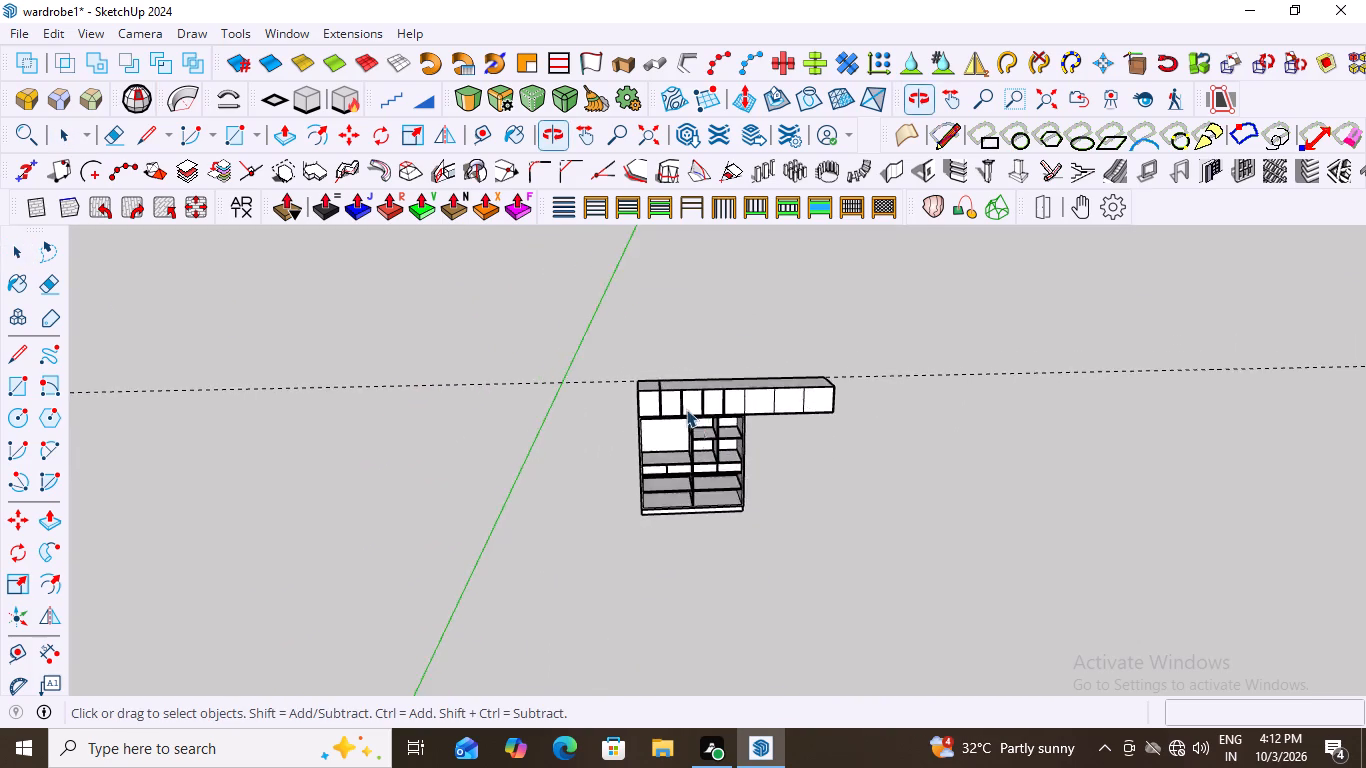
pyautogui.scroll(8, 682, 401)
pyautogui.scroll(8, 546, 460)
pyautogui.scroll(2, 731, 322)
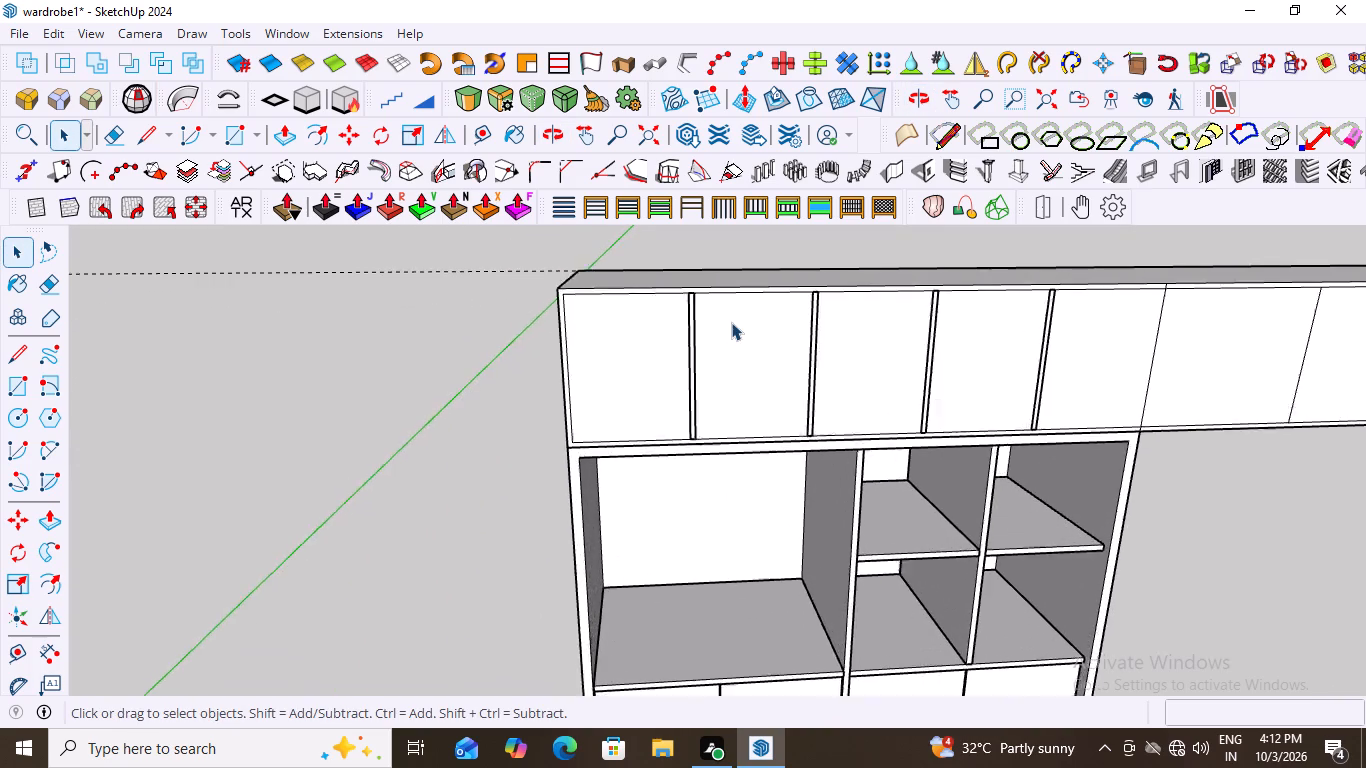
pyautogui.scroll(2, 731, 322)
pyautogui.click(679, 383)
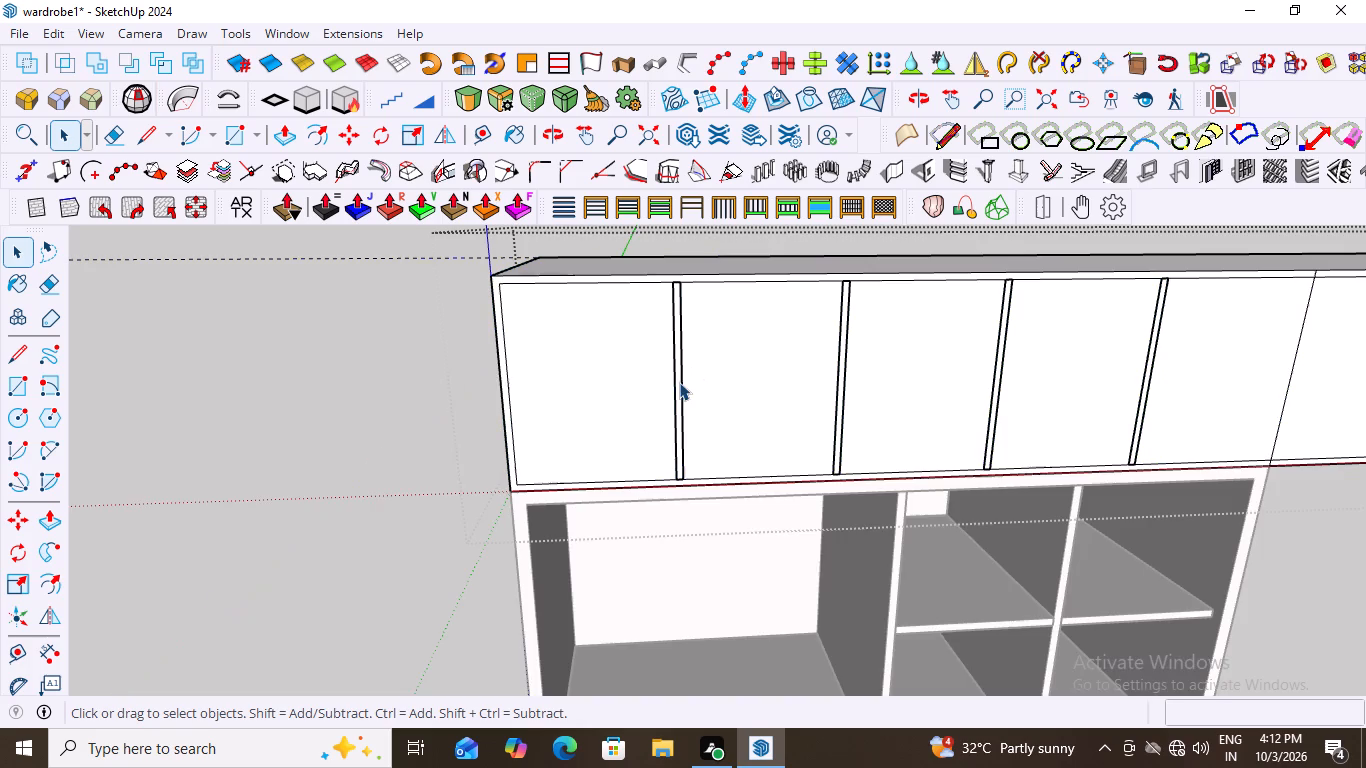
pyautogui.click(679, 382)
pyautogui.scroll(-14, 412, 367)
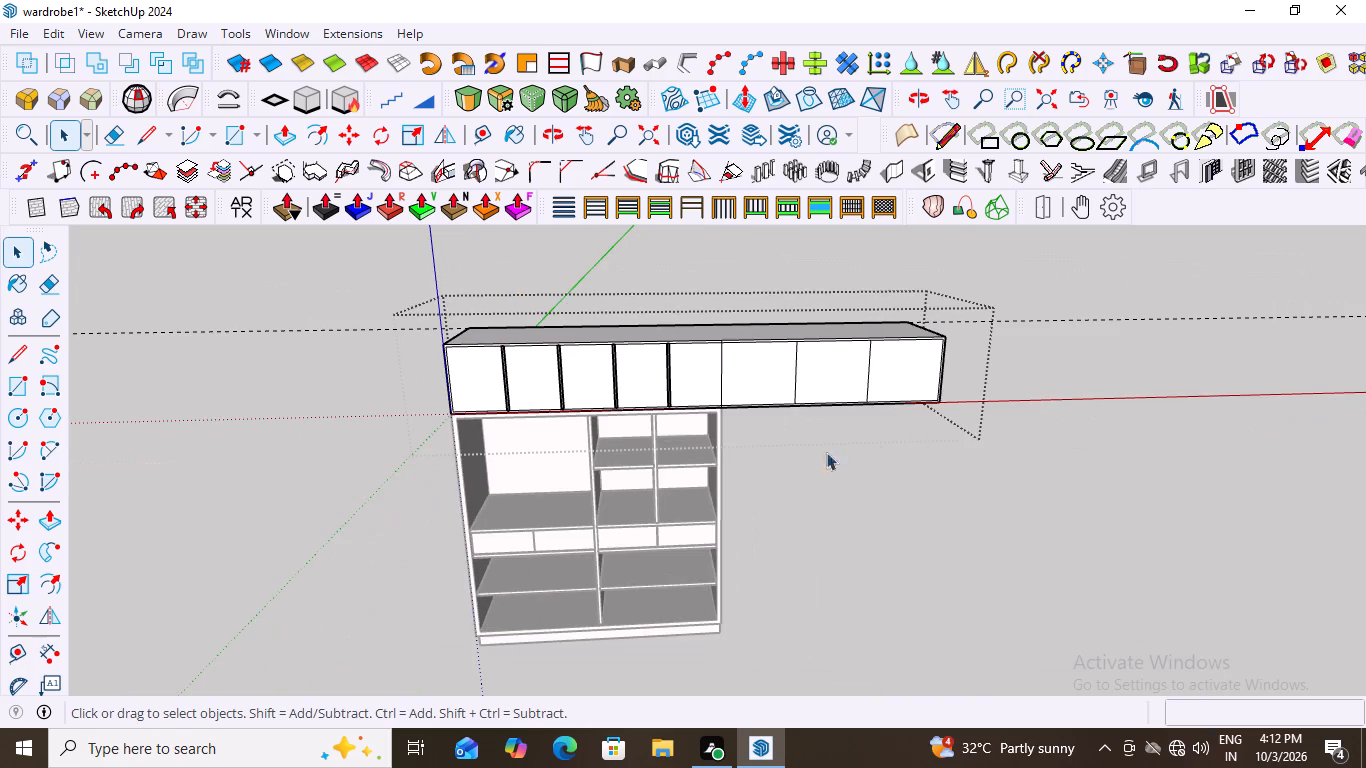
pyautogui.click(996, 439)
pyautogui.moveTo(453, 380); pyautogui.dragTo(513, 394, button='middle')
pyautogui.scroll(7, 532, 389)
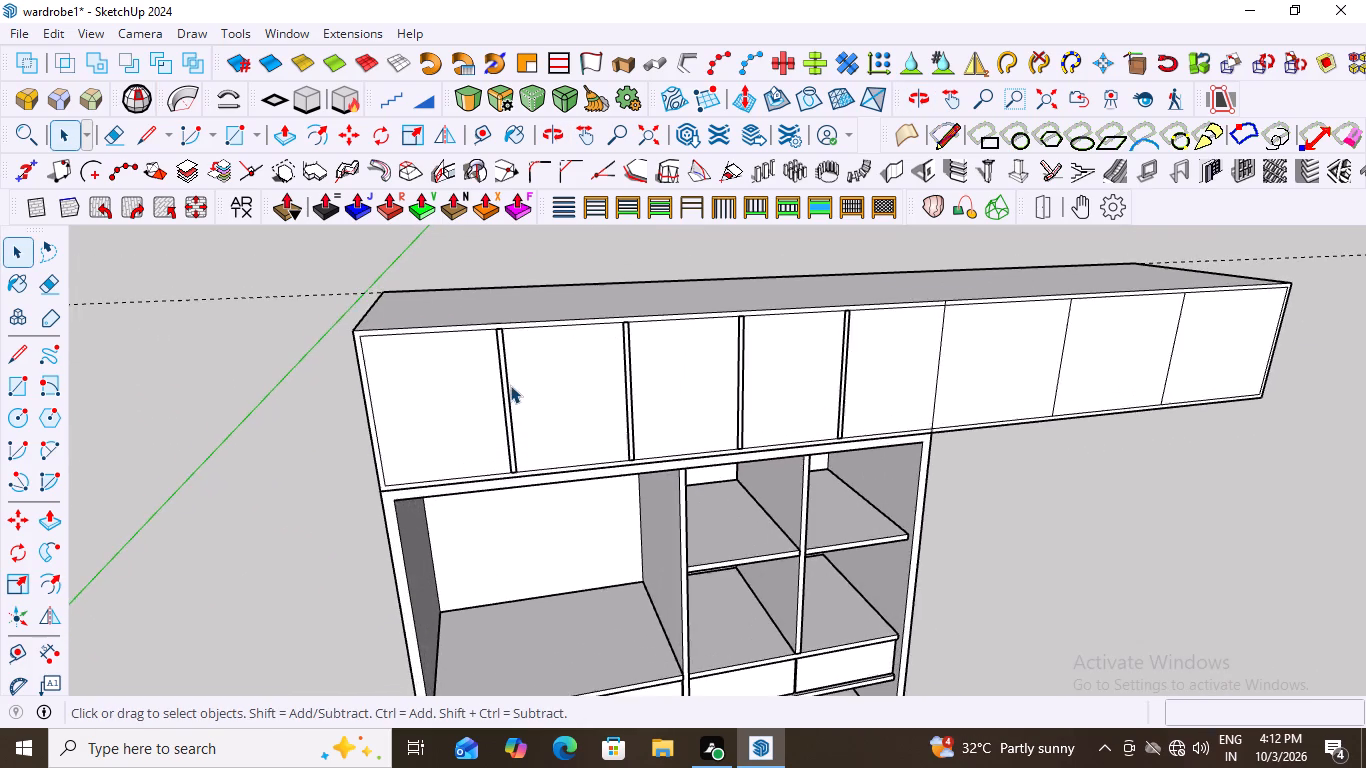
pyautogui.scroll(7, 510, 385)
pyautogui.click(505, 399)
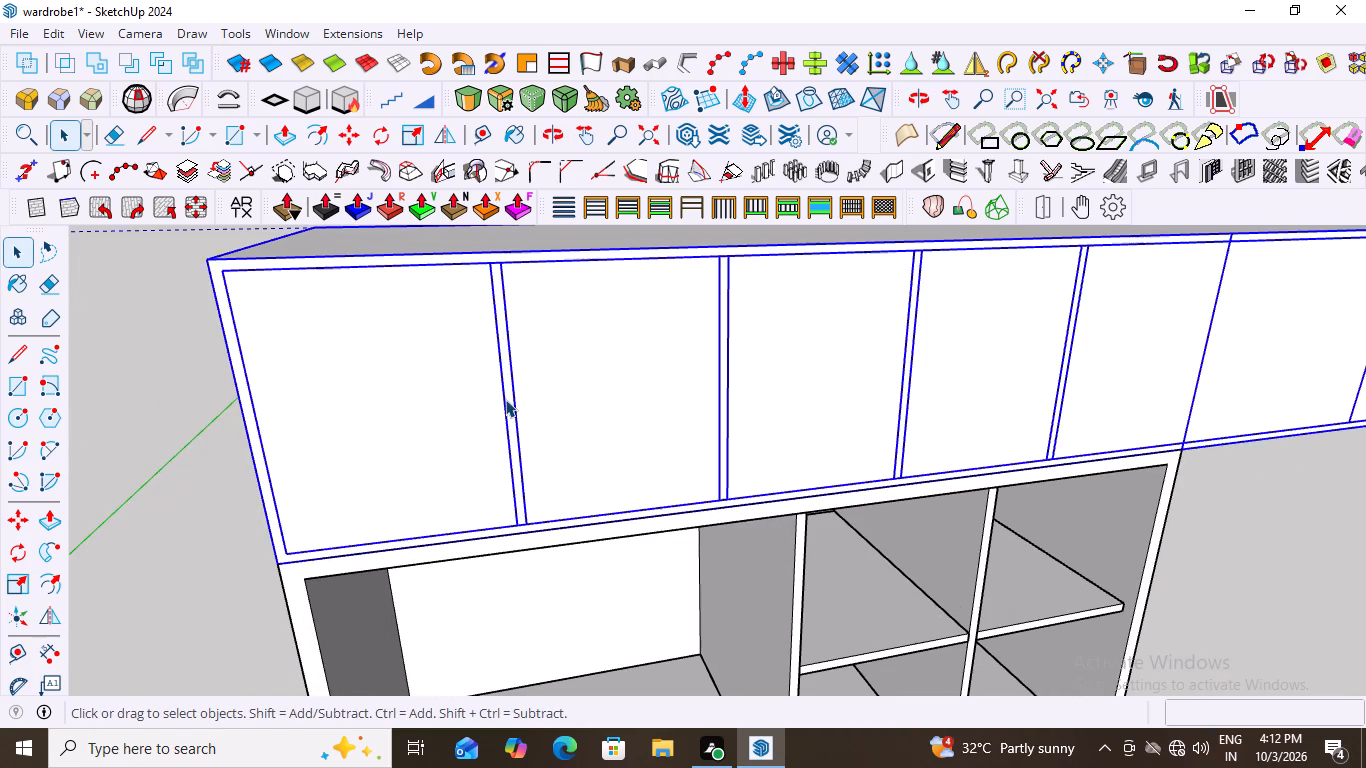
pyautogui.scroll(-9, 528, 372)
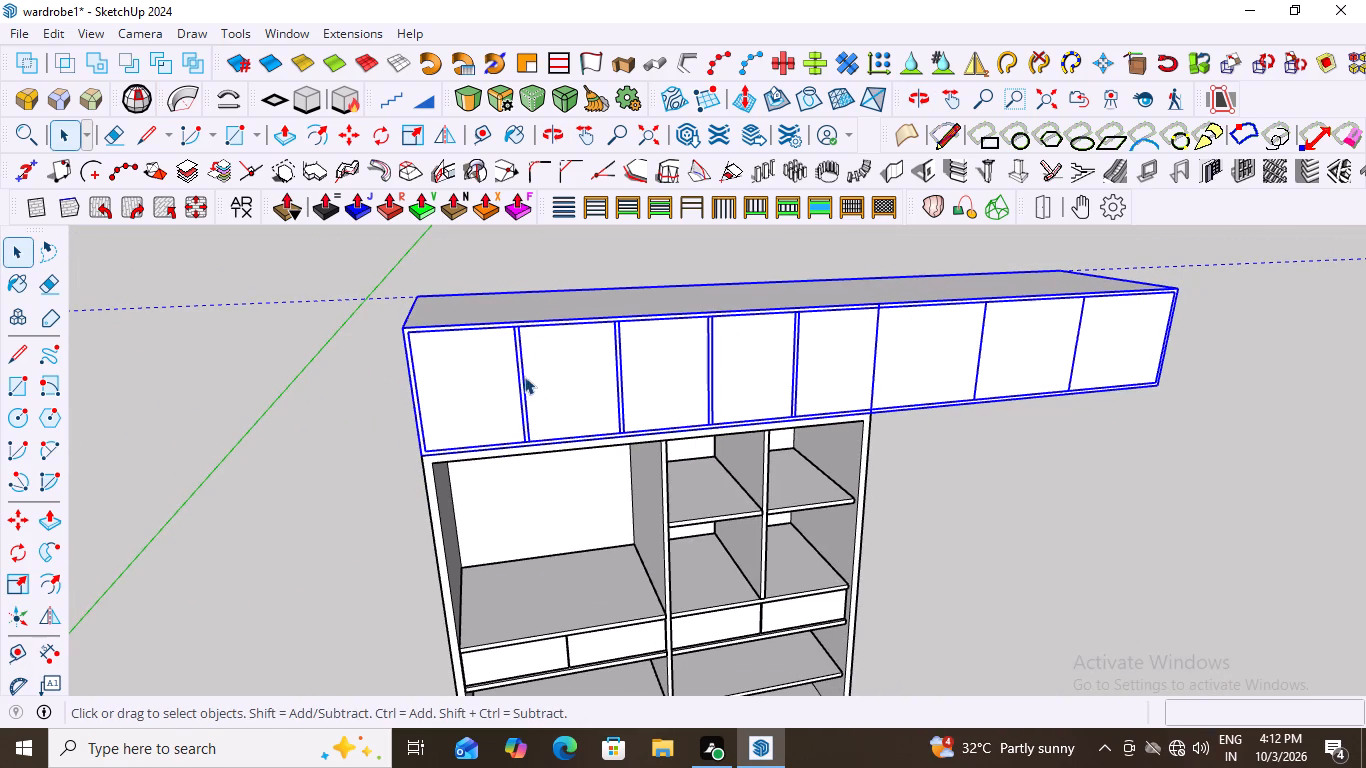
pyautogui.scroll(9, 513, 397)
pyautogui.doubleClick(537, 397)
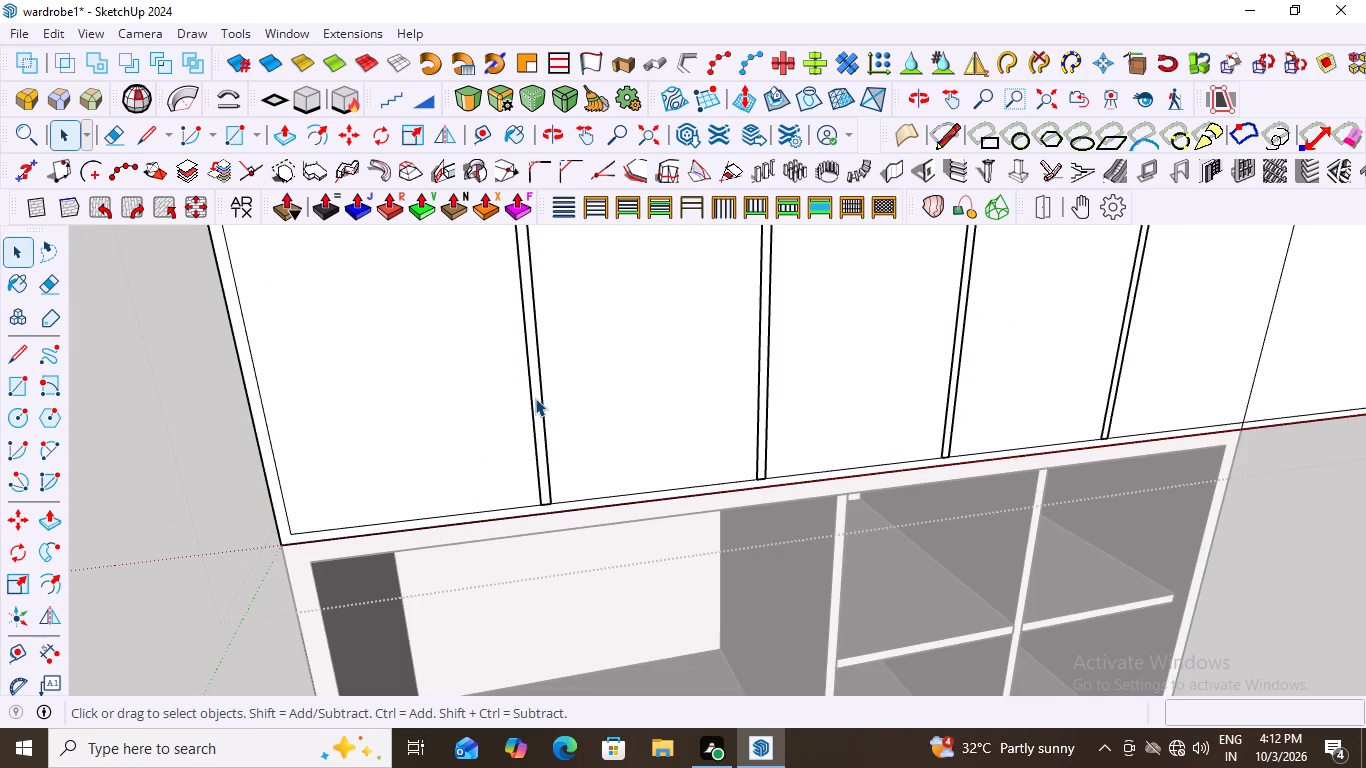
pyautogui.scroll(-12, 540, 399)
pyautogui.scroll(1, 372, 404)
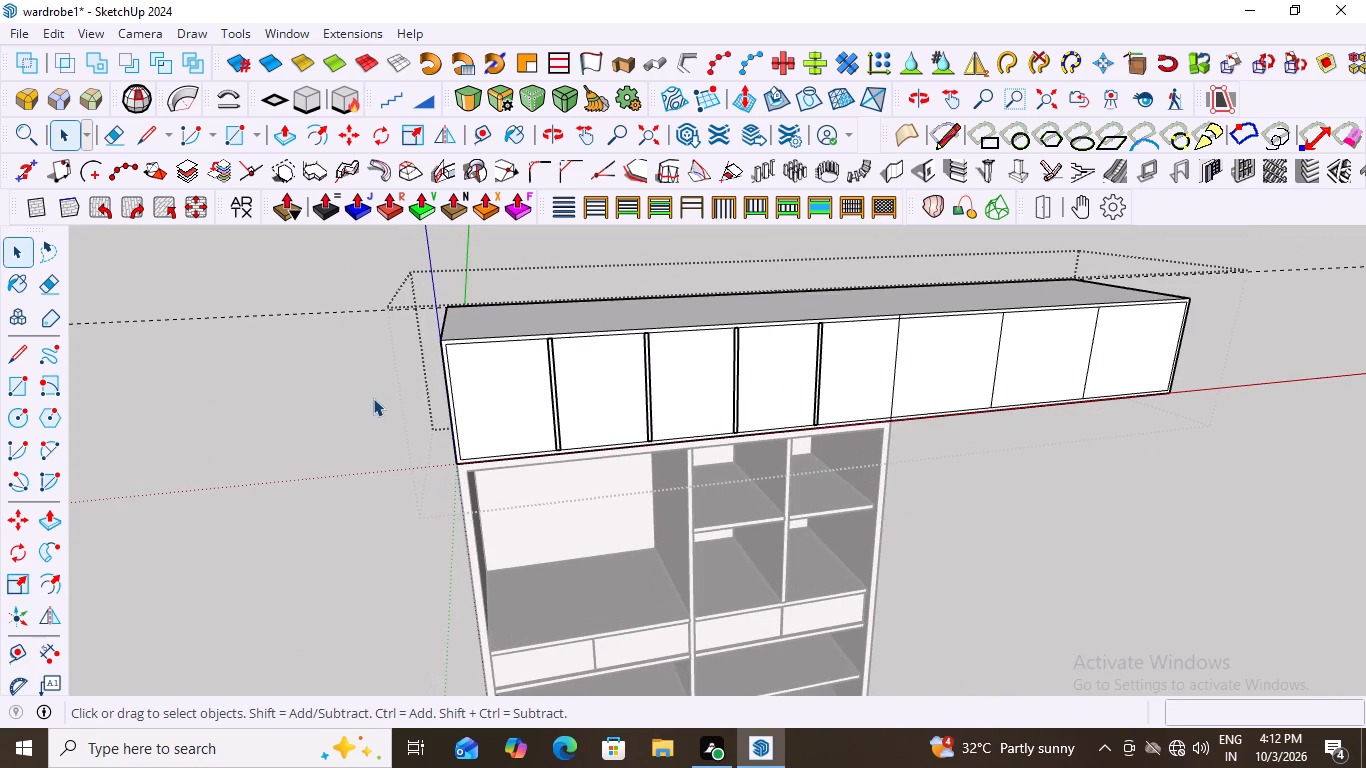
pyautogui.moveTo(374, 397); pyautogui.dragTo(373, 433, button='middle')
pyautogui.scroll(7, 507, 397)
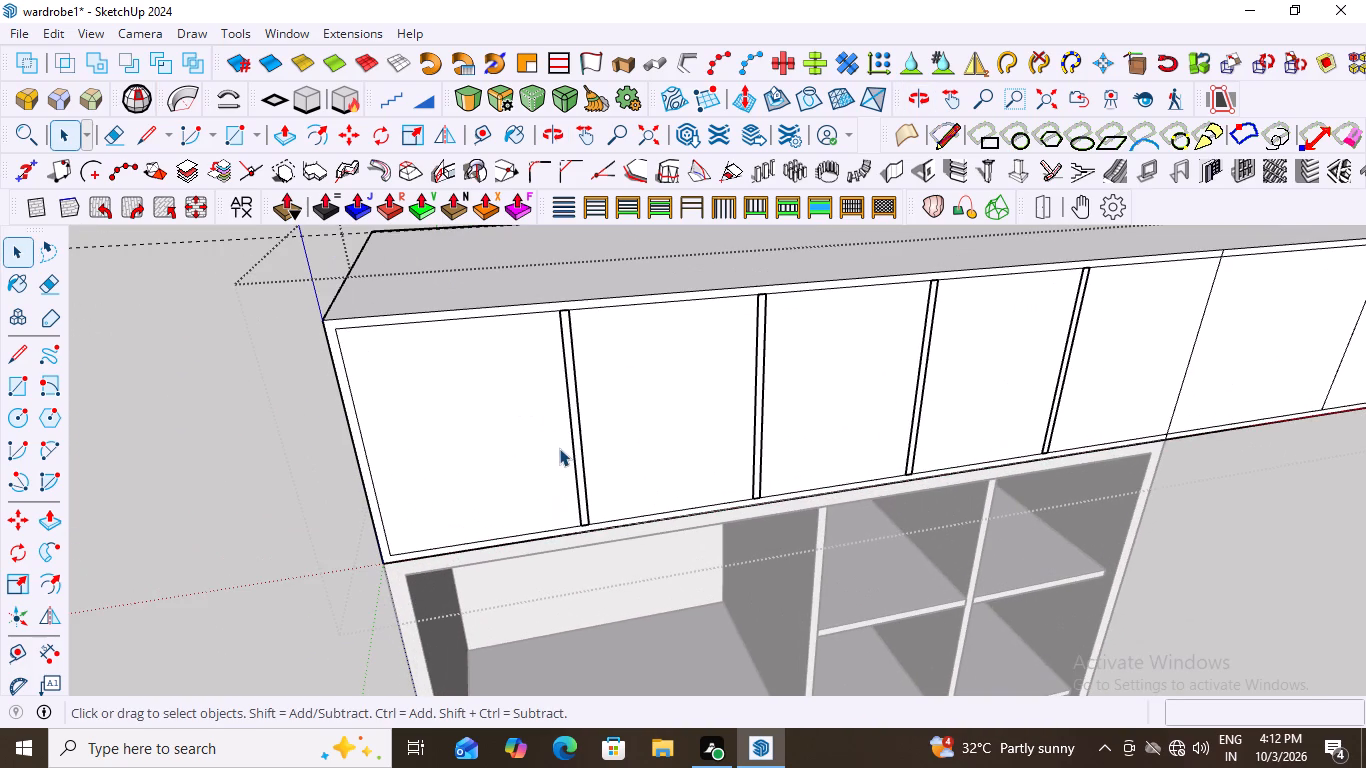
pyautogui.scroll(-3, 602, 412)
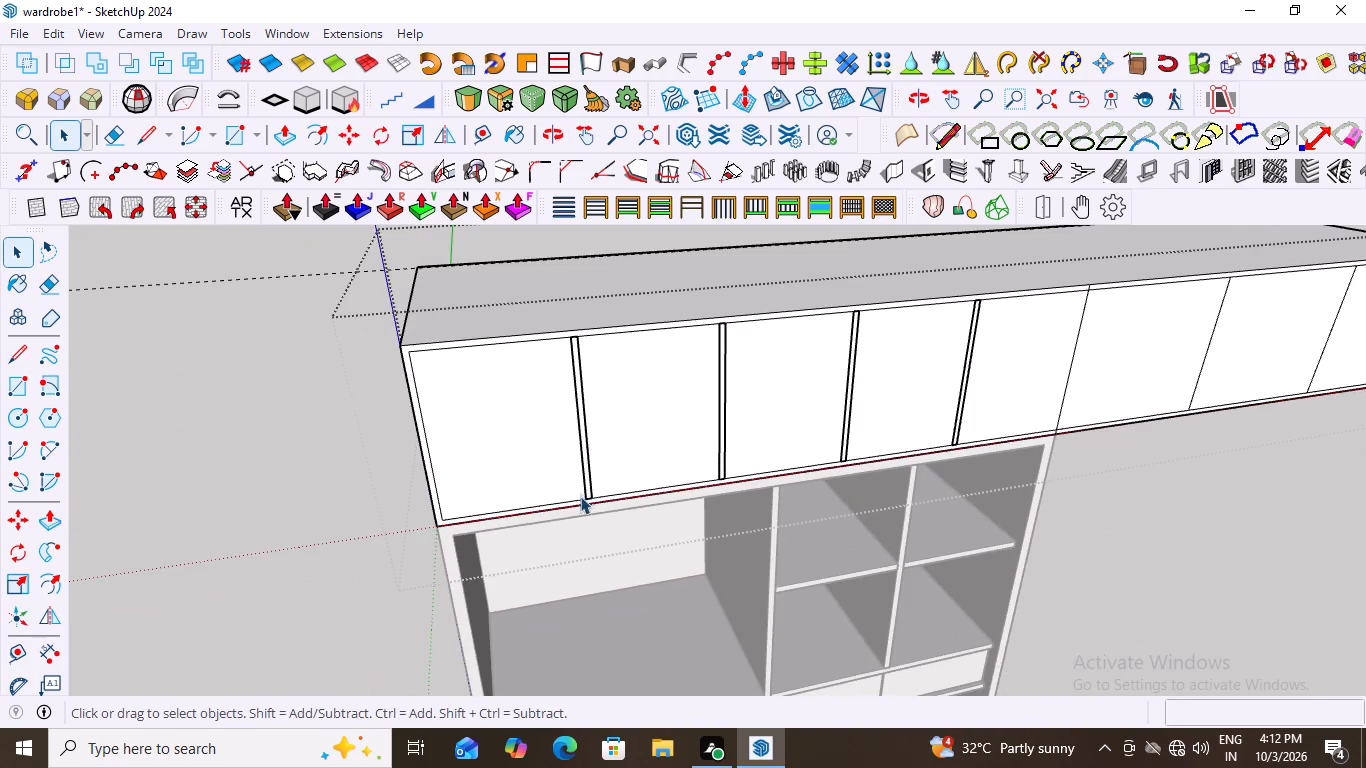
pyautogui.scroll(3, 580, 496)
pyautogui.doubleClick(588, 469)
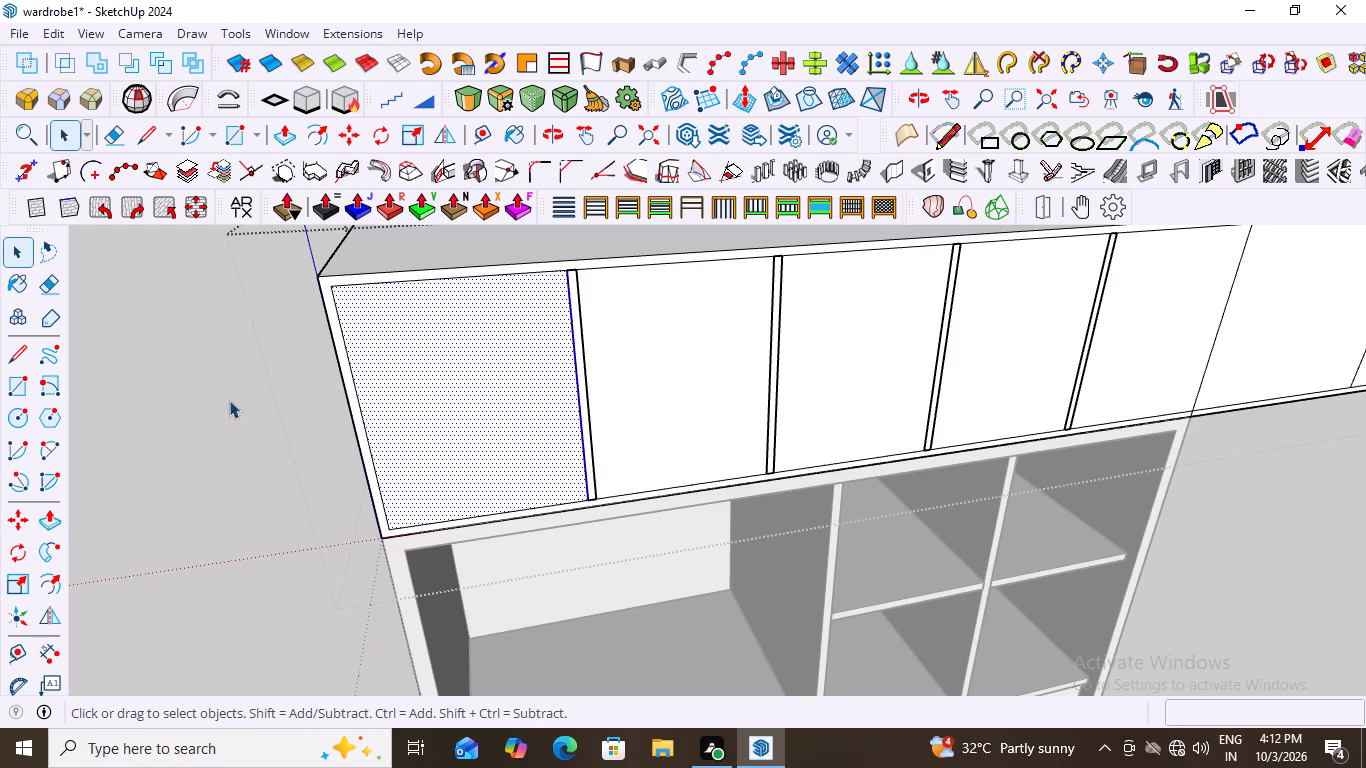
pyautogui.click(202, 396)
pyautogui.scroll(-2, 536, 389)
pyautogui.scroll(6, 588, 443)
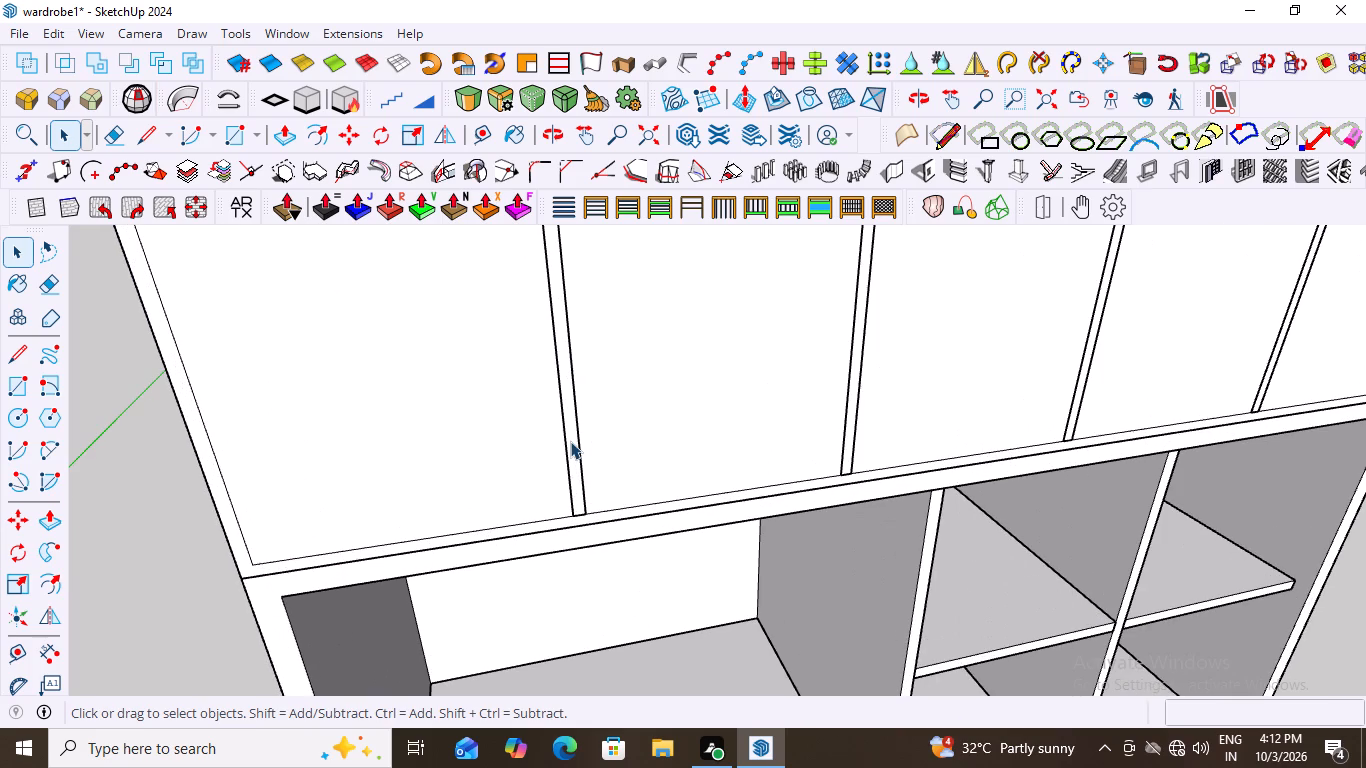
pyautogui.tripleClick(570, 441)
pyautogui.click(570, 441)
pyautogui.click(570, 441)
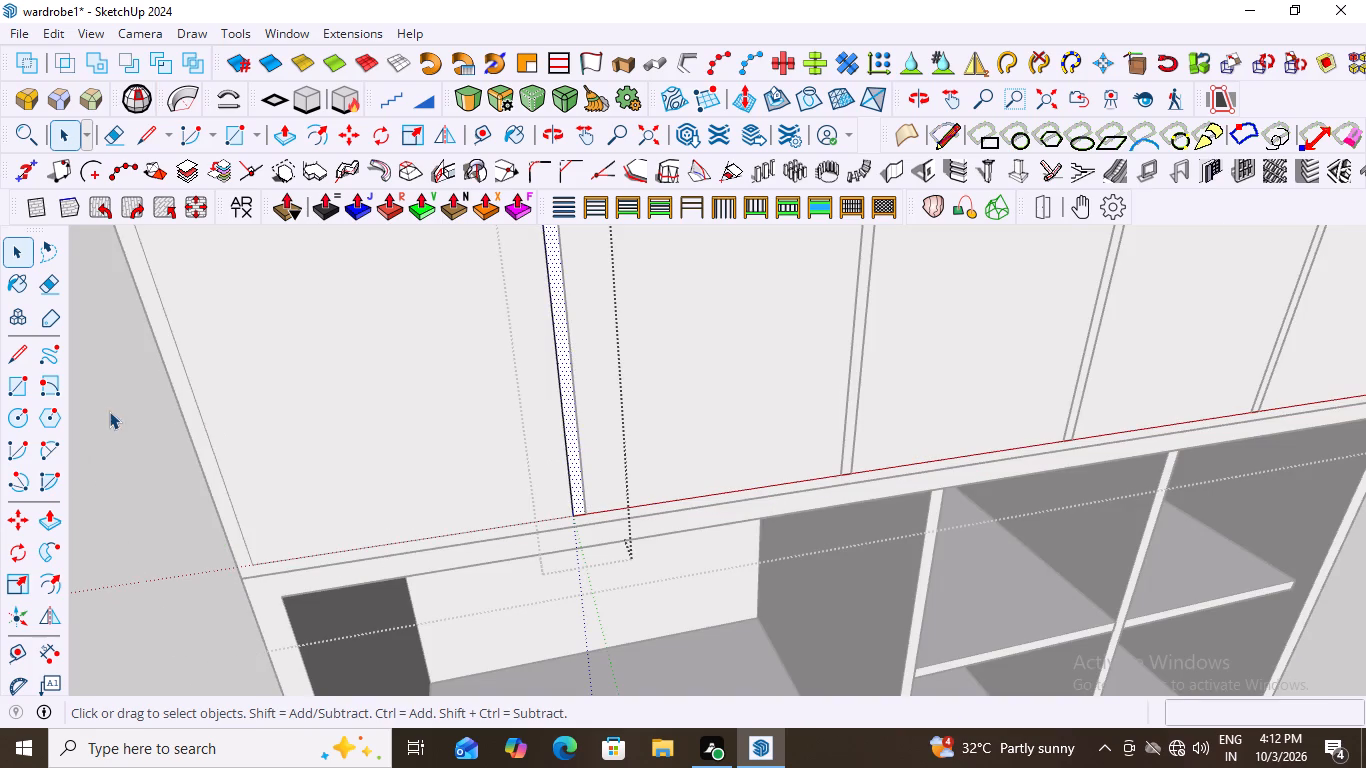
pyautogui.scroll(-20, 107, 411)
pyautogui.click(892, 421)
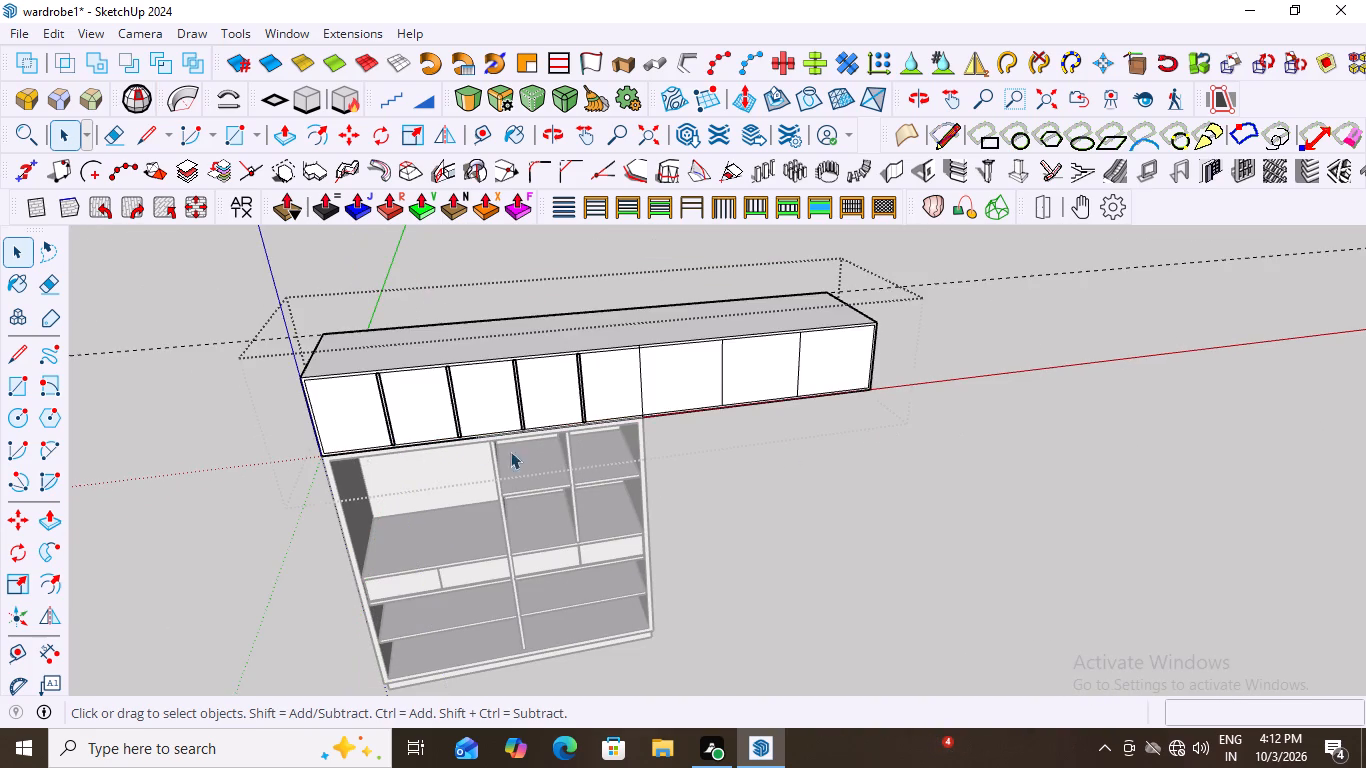
# Open the divider farthest from the overhang, examine its front face against the neighbouring sections, and close its group.
pyautogui.scroll(6, 371, 412)
pyautogui.moveTo(379, 407); pyautogui.dragTo(406, 395, button='middle')
pyautogui.scroll(7, 406, 395)
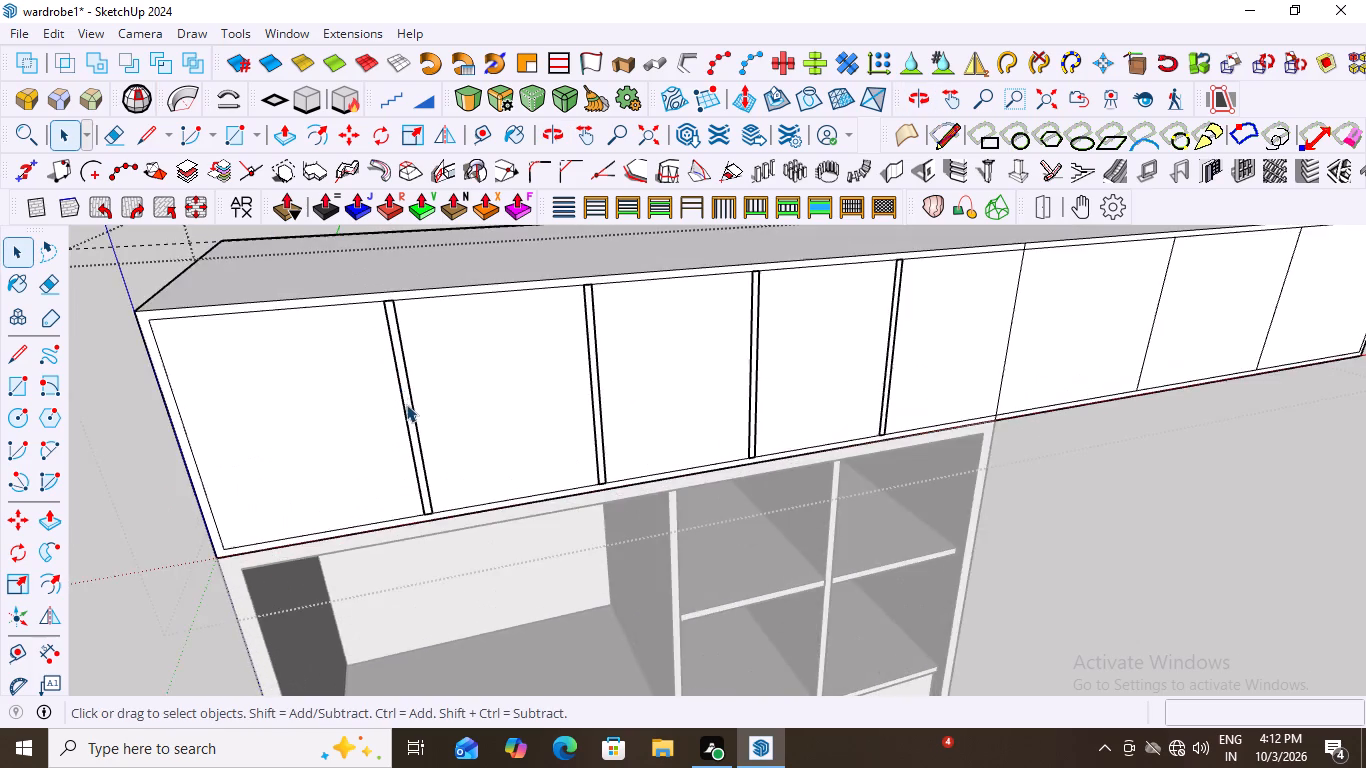
pyautogui.scroll(7, 406, 404)
pyautogui.tripleClick(406, 402)
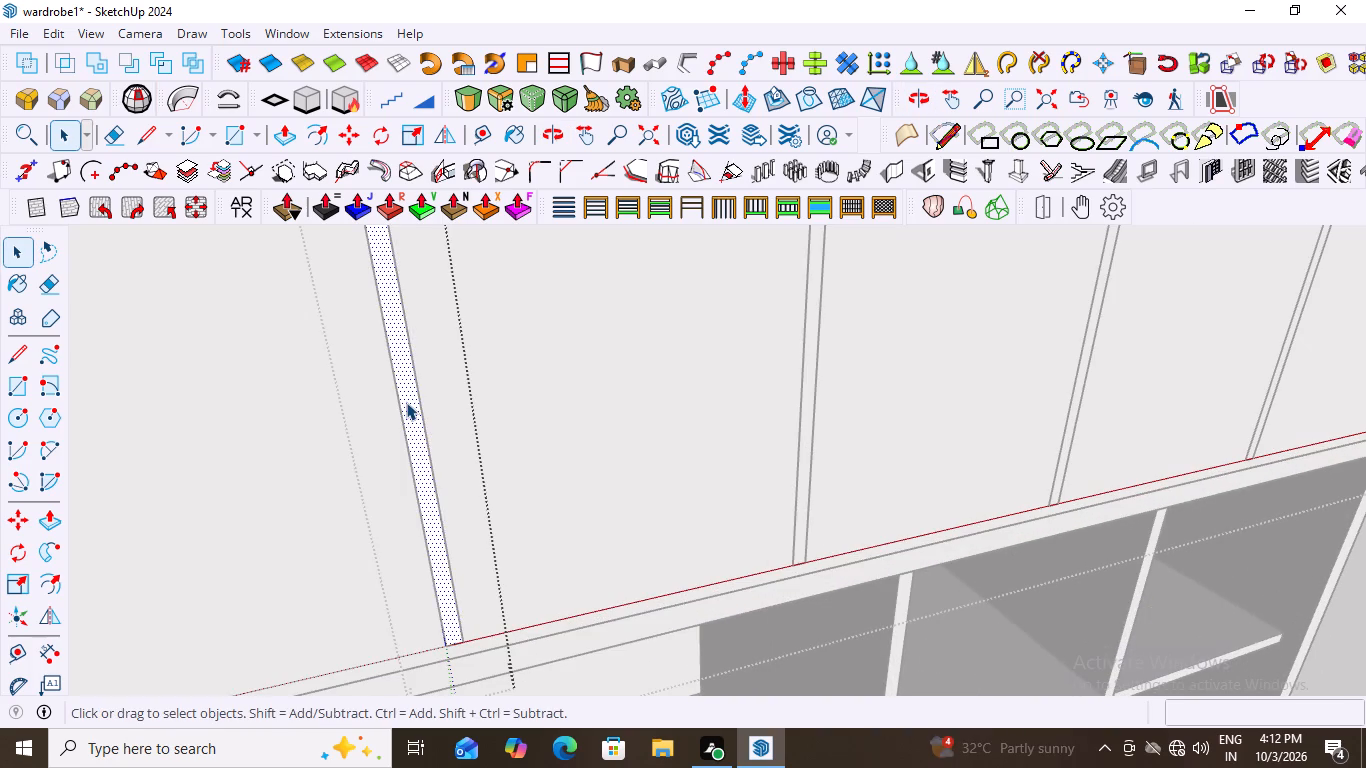
pyautogui.scroll(-16, 406, 402)
pyautogui.scroll(5, 412, 440)
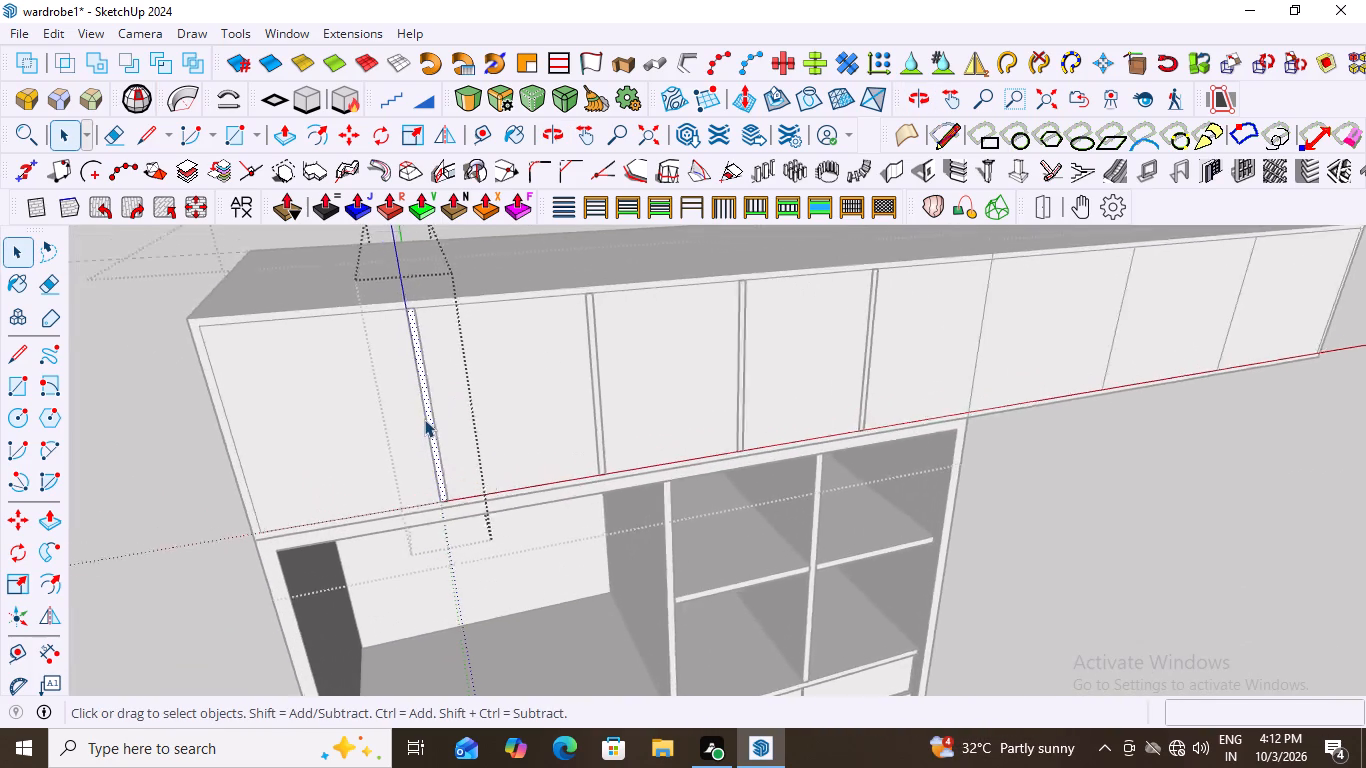
pyautogui.scroll(4, 424, 419)
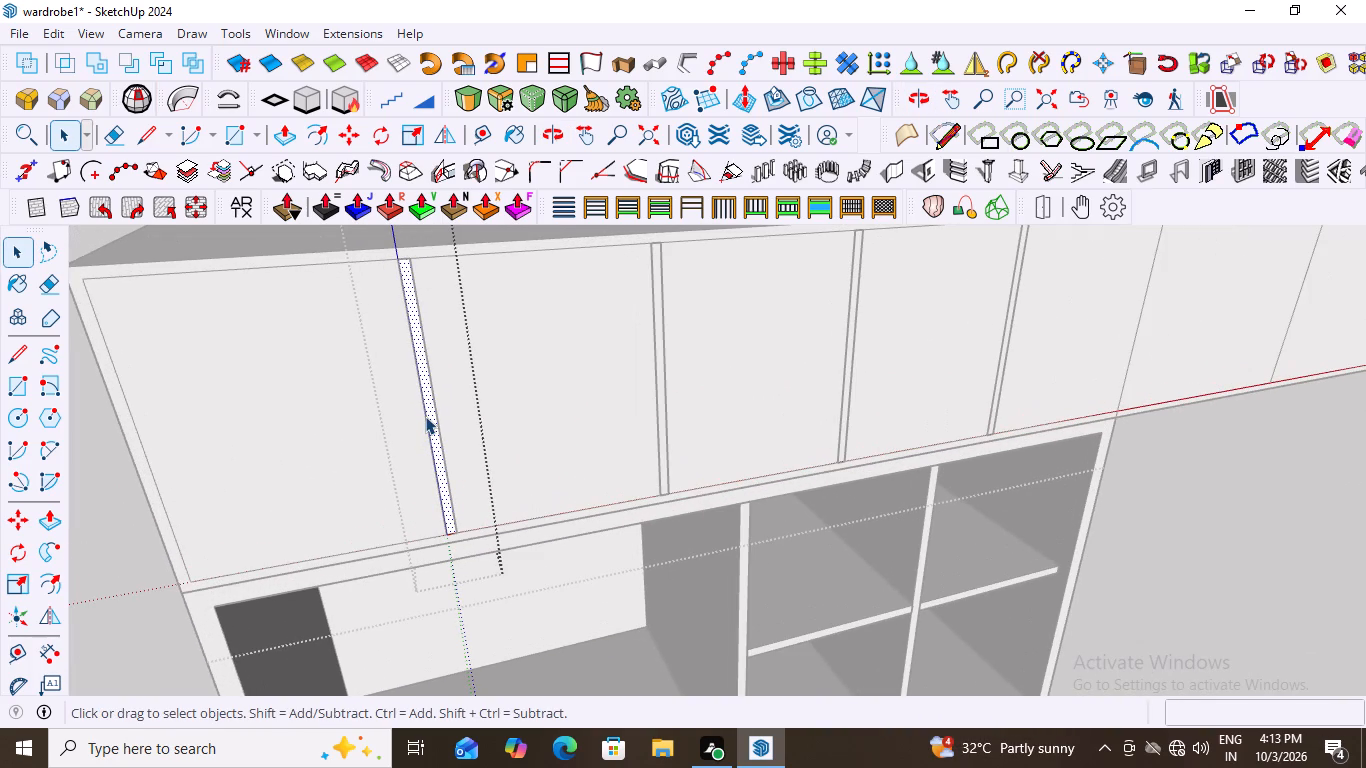
pyautogui.scroll(-20, 425, 416)
pyautogui.scroll(-1, 425, 416)
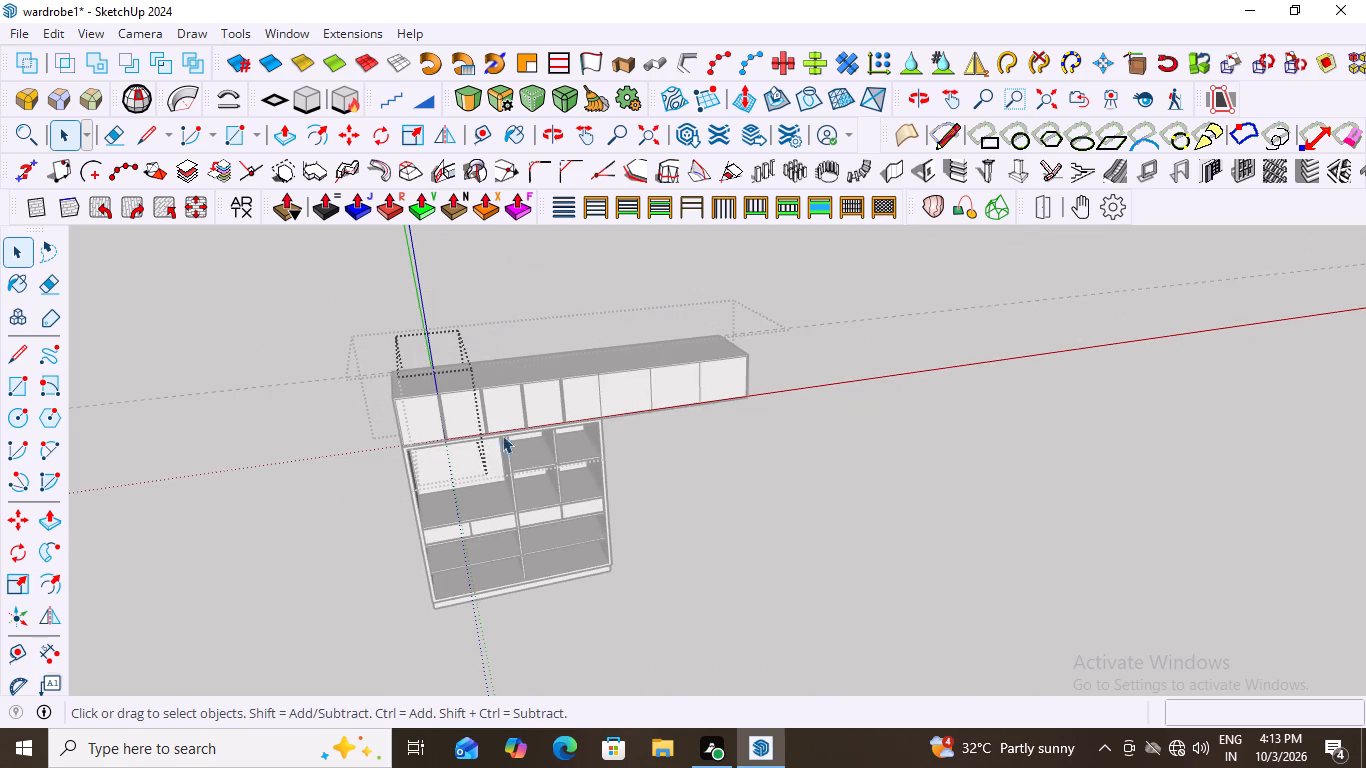
pyautogui.middleClick(734, 471)
pyautogui.scroll(2, 524, 394)
pyautogui.scroll(7, 445, 432)
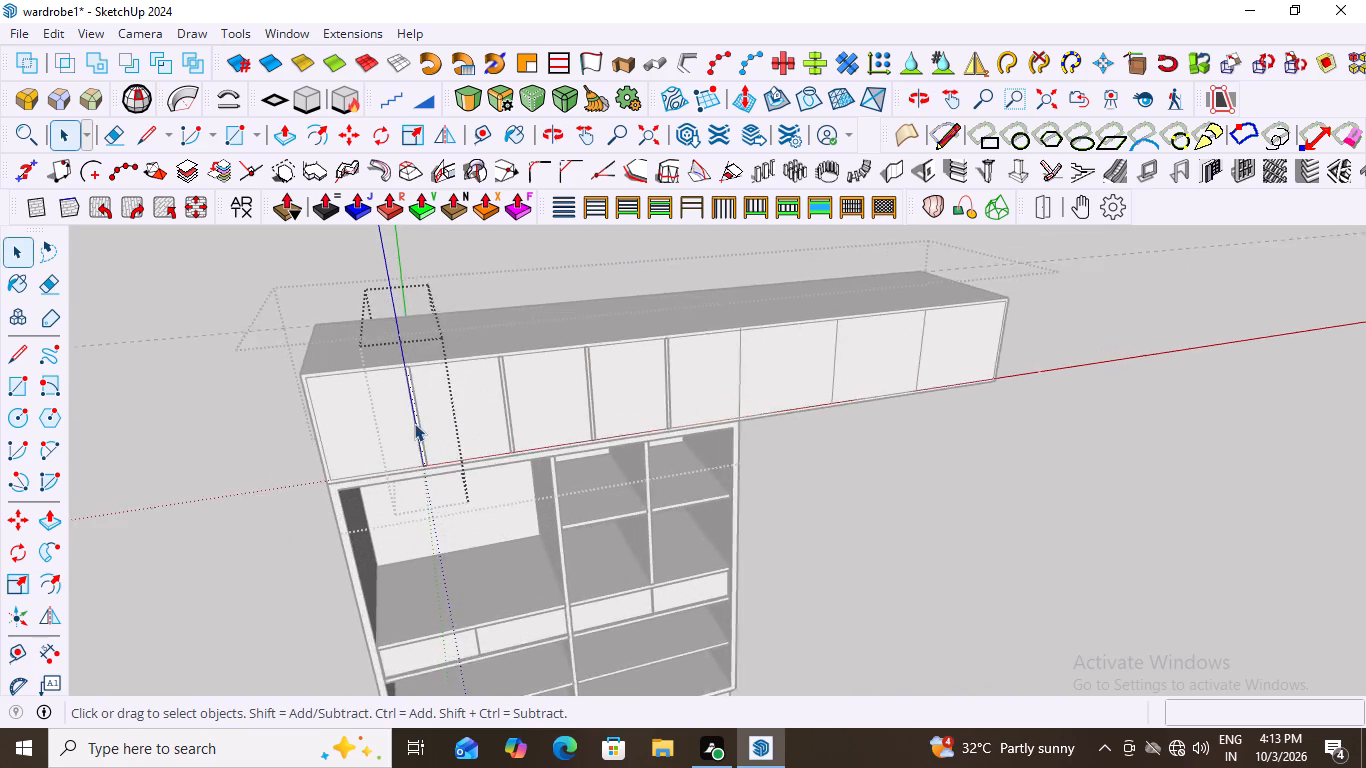
pyautogui.scroll(8, 409, 425)
pyautogui.scroll(-9, 487, 383)
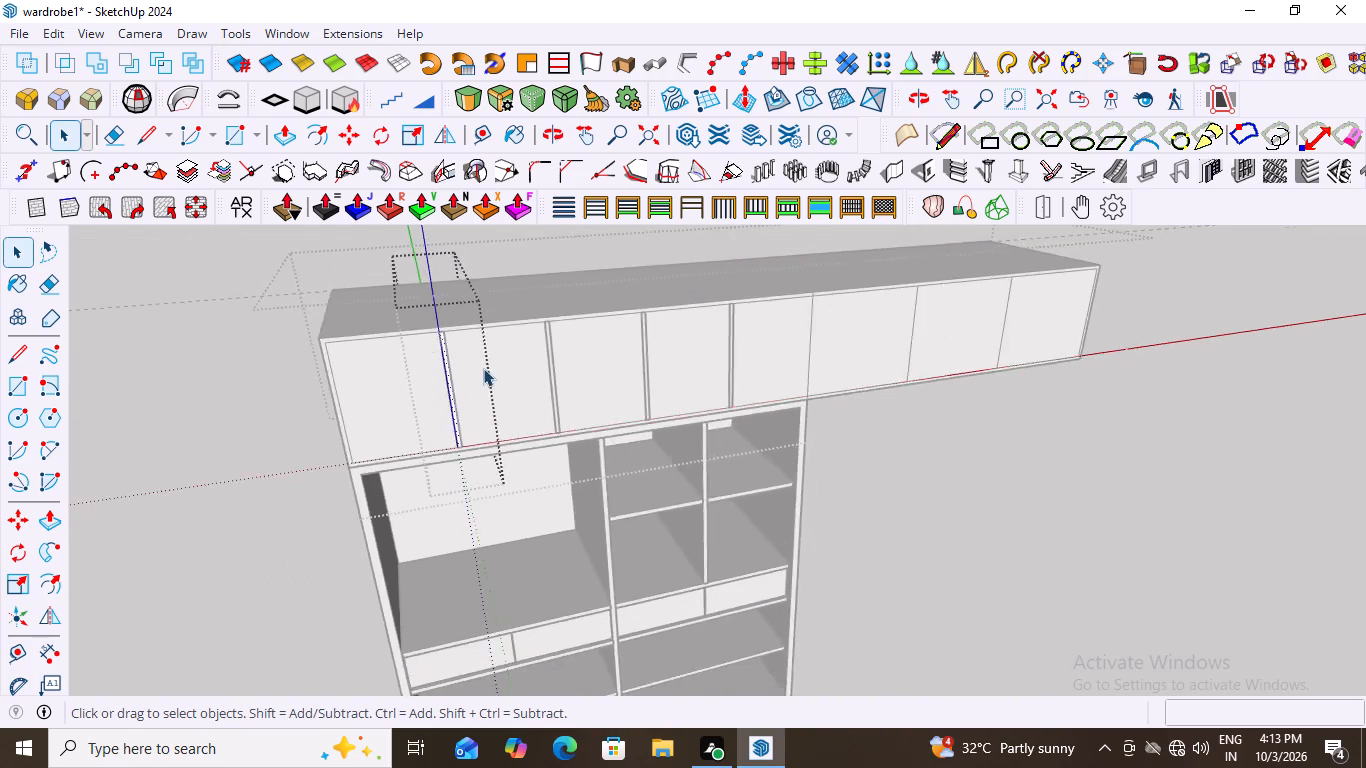
pyautogui.scroll(-8, 483, 368)
pyautogui.scroll(9, 369, 408)
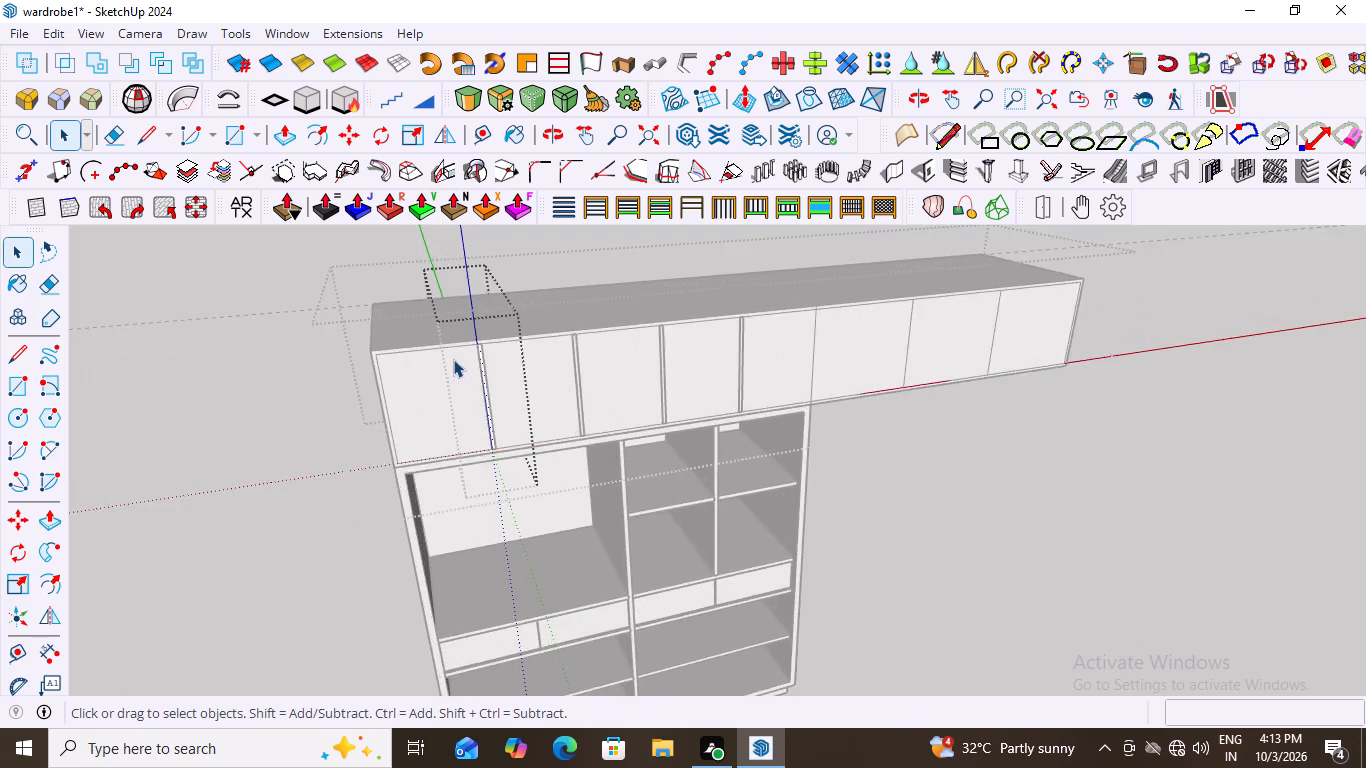
pyautogui.scroll(12, 453, 359)
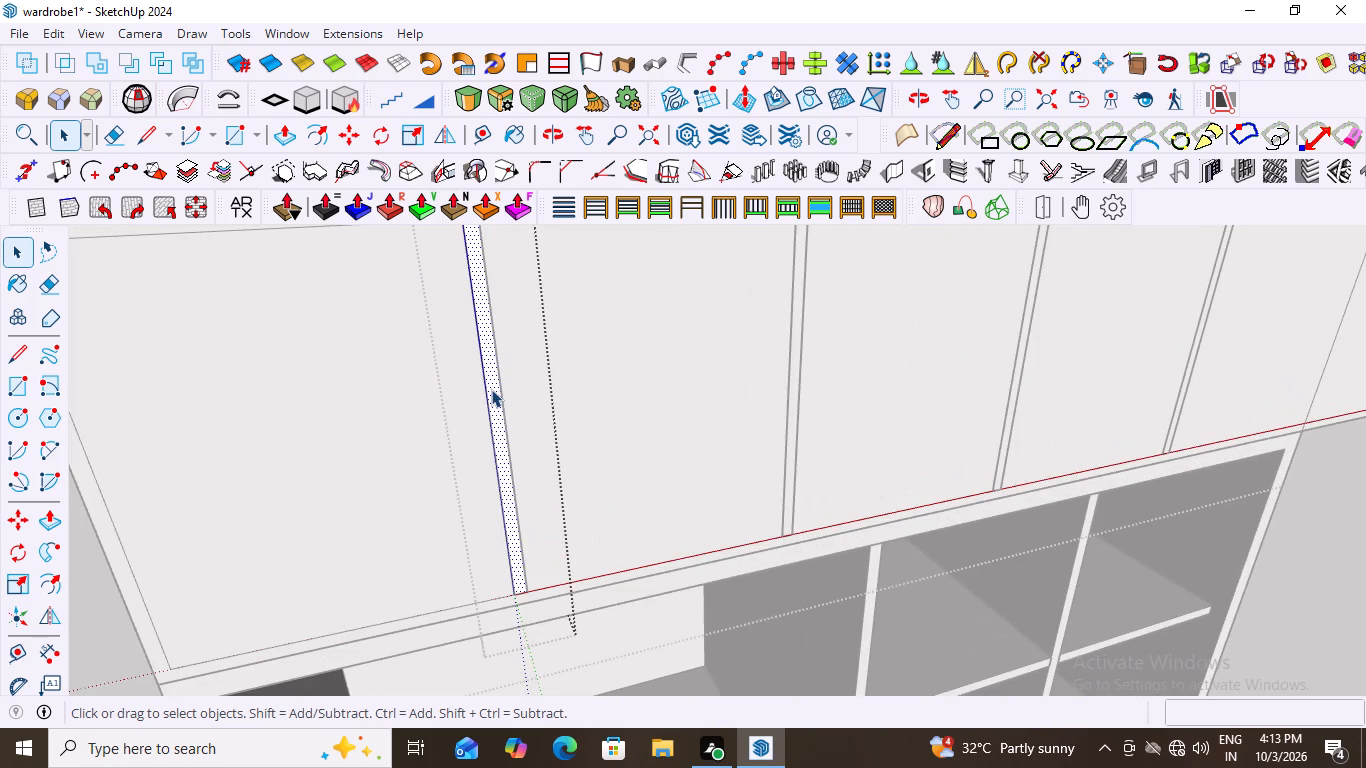
pyautogui.click(491, 389)
pyautogui.scroll(-20, 490, 396)
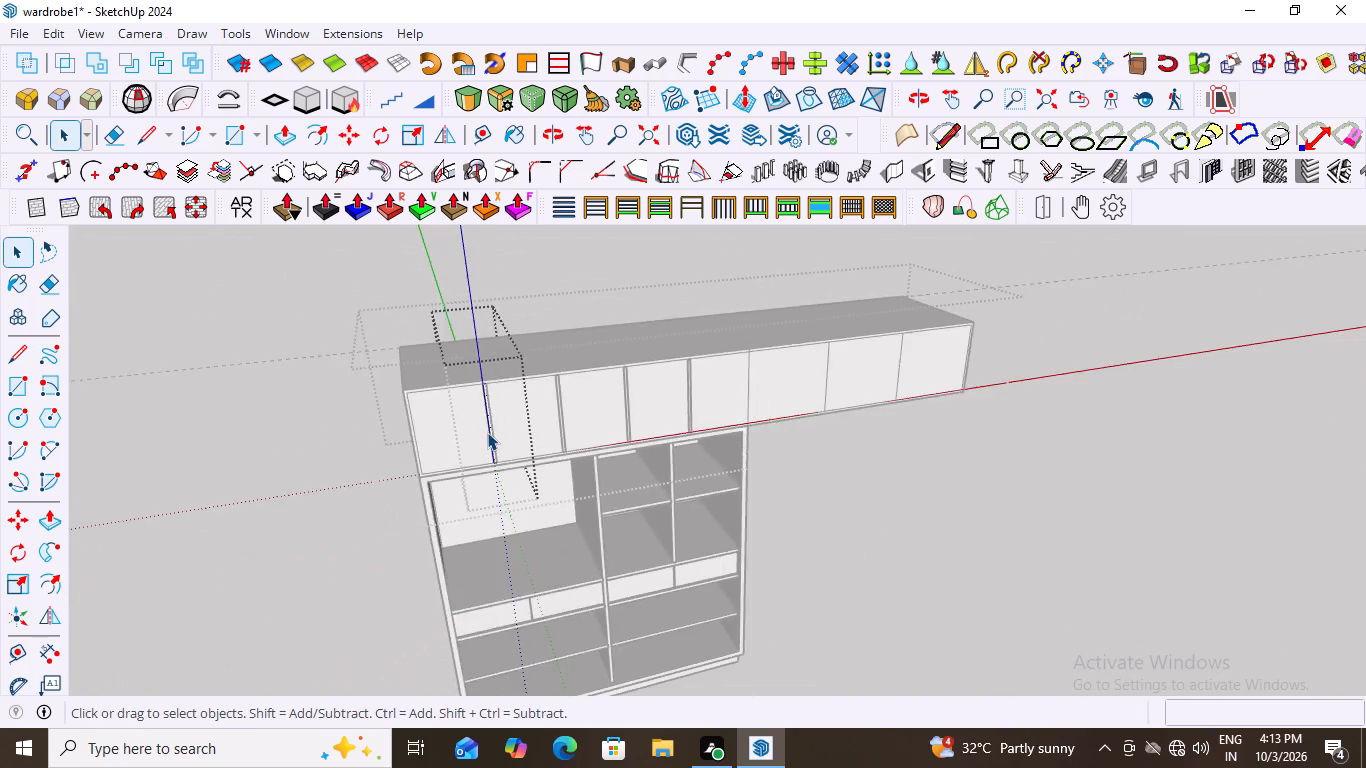
pyautogui.scroll(-8, 487, 432)
pyautogui.click(813, 448)
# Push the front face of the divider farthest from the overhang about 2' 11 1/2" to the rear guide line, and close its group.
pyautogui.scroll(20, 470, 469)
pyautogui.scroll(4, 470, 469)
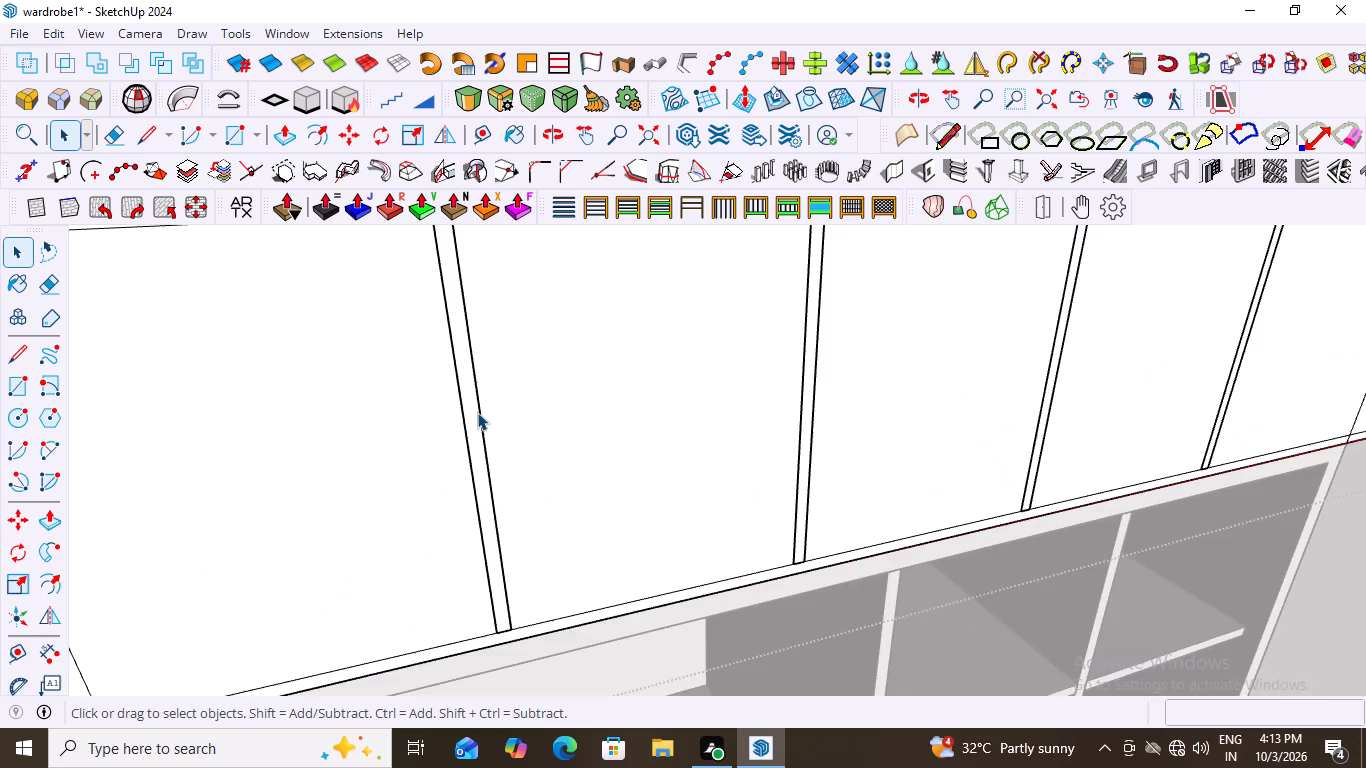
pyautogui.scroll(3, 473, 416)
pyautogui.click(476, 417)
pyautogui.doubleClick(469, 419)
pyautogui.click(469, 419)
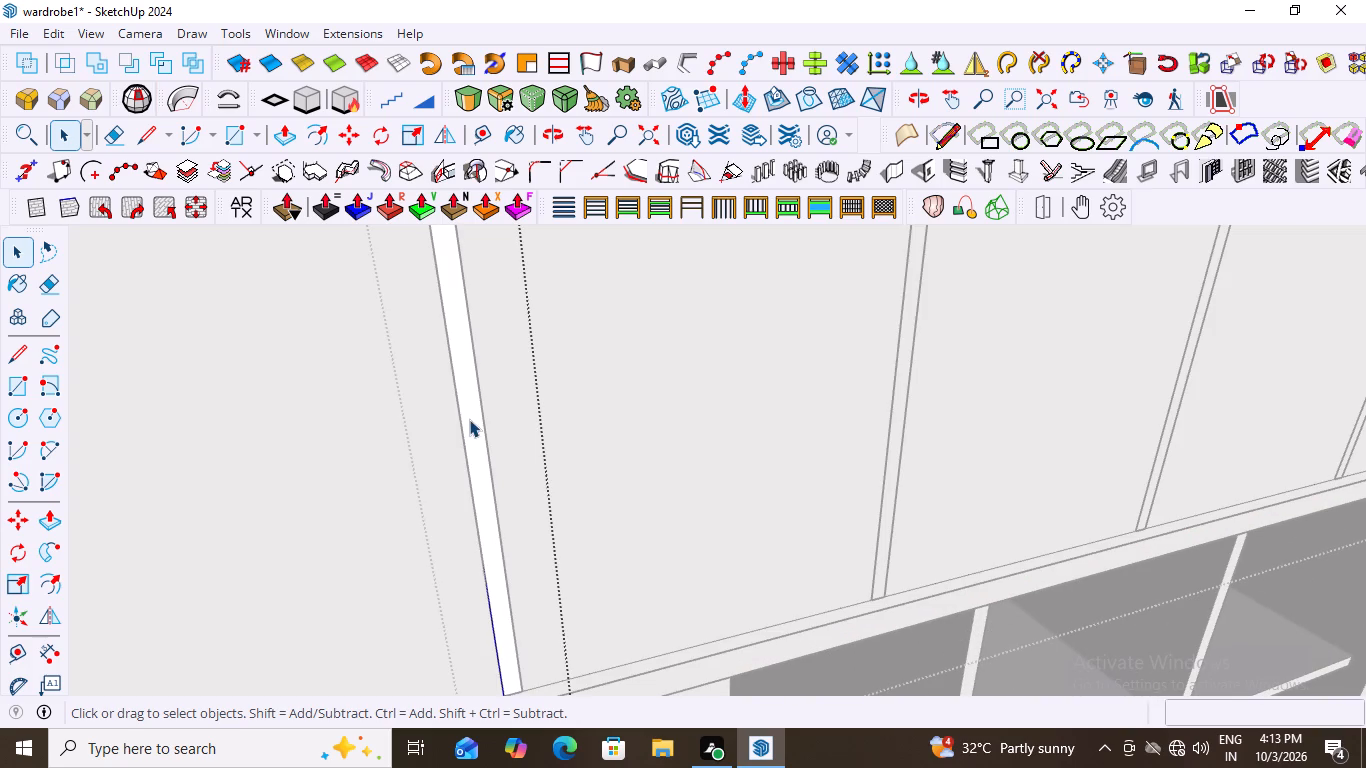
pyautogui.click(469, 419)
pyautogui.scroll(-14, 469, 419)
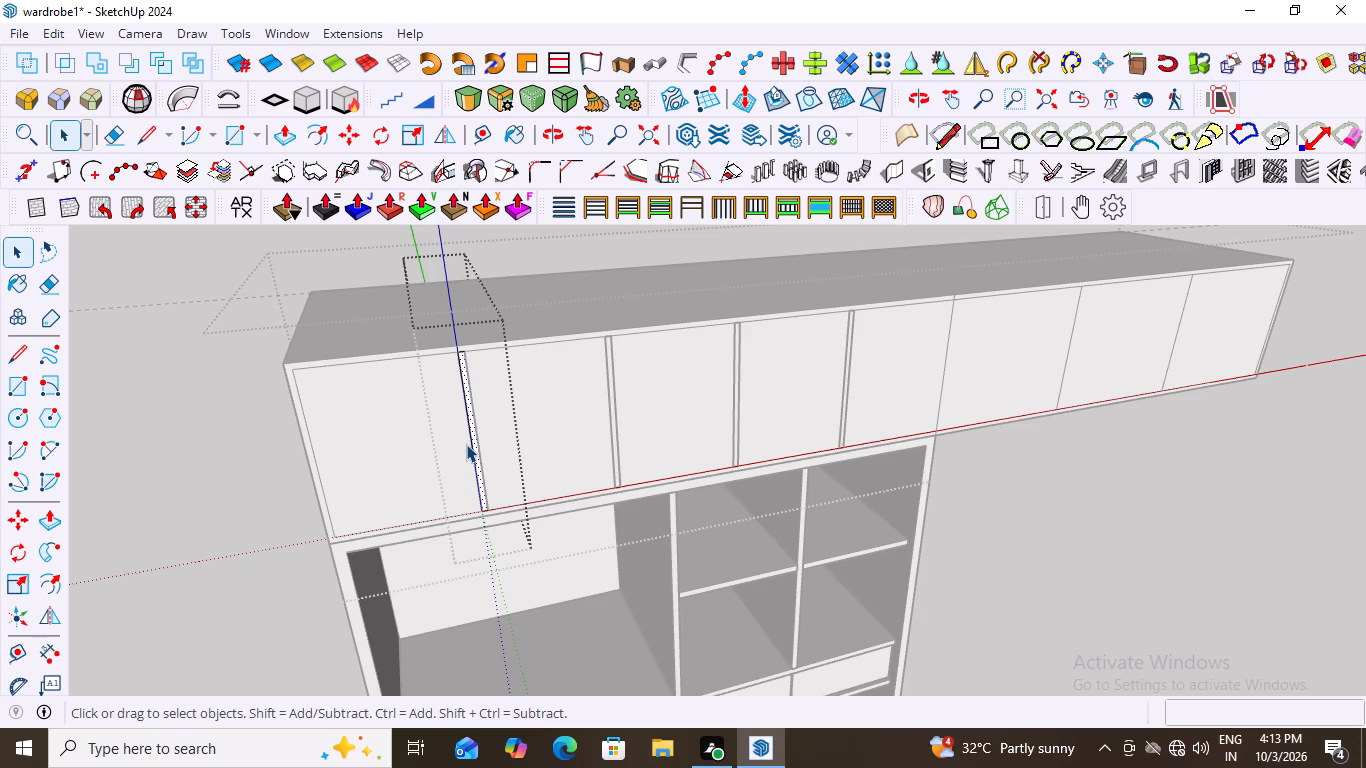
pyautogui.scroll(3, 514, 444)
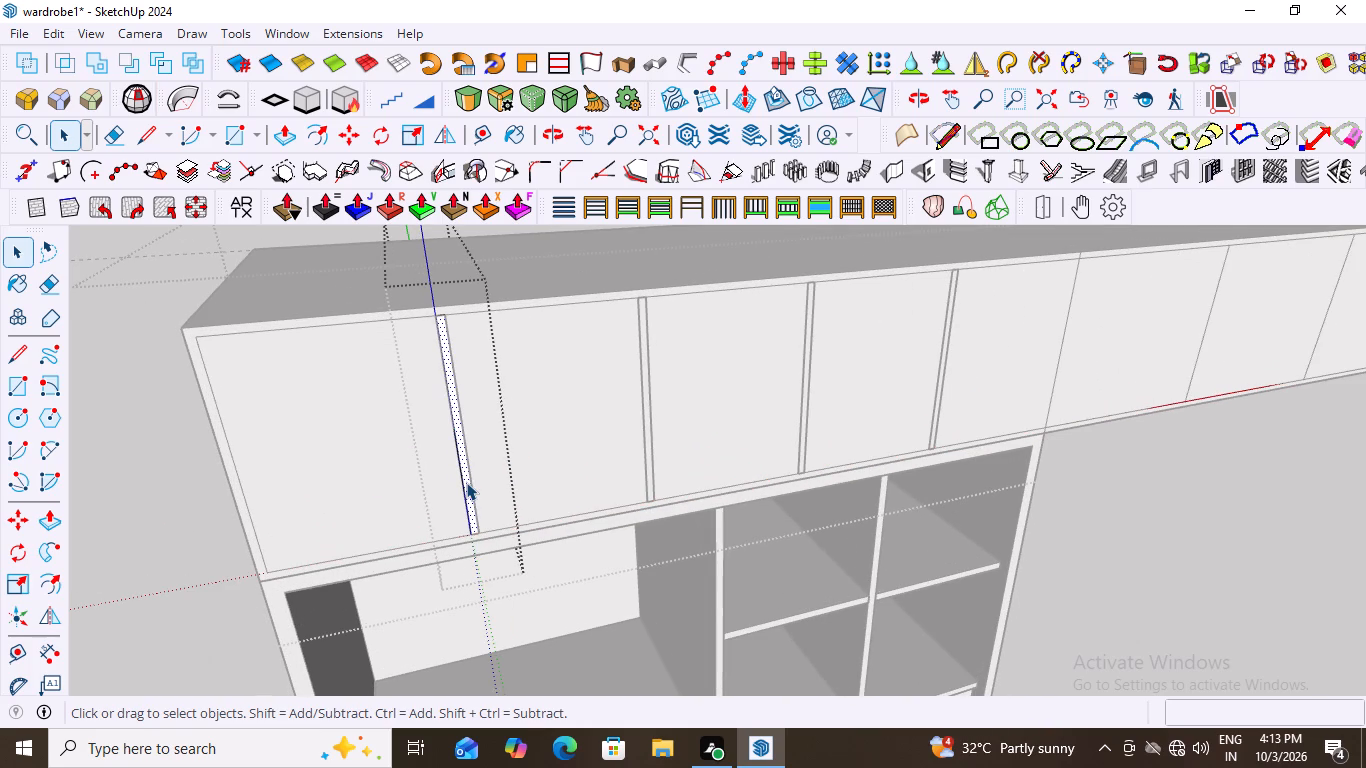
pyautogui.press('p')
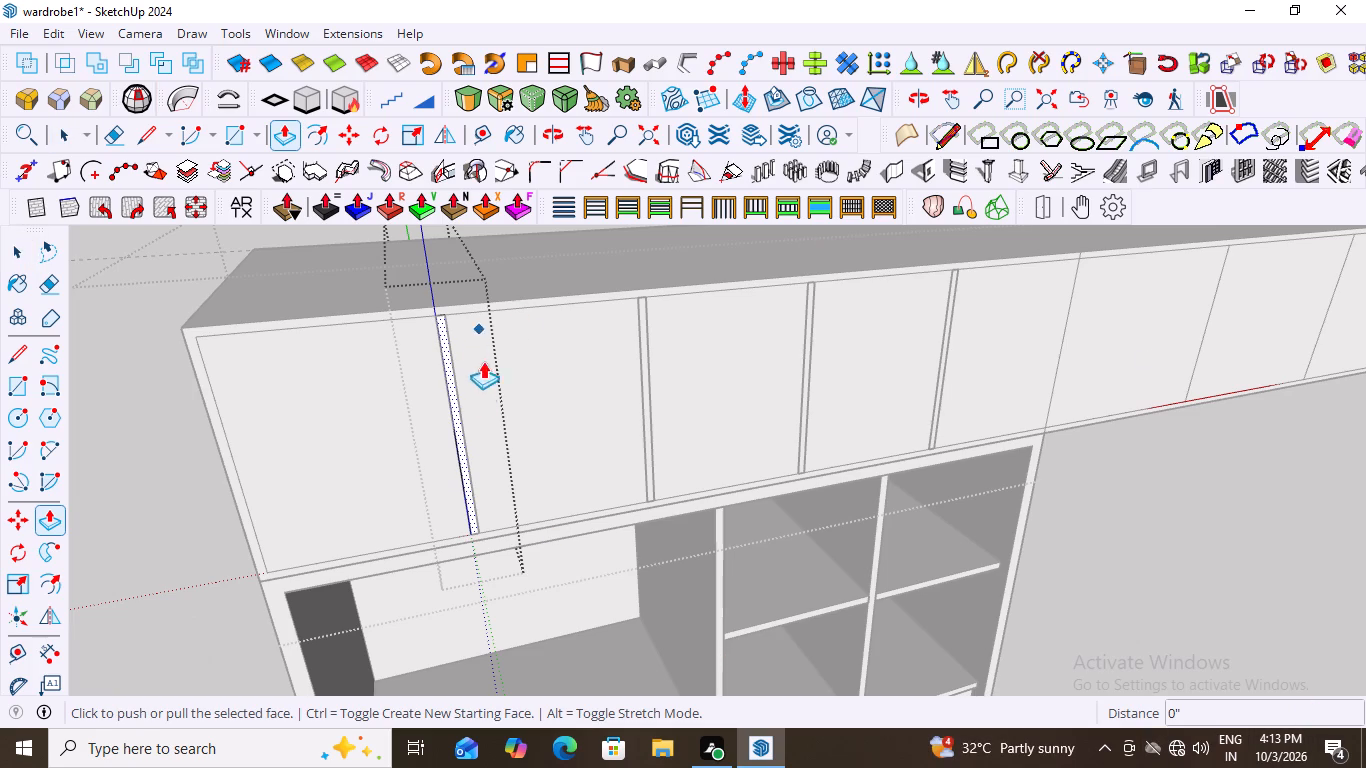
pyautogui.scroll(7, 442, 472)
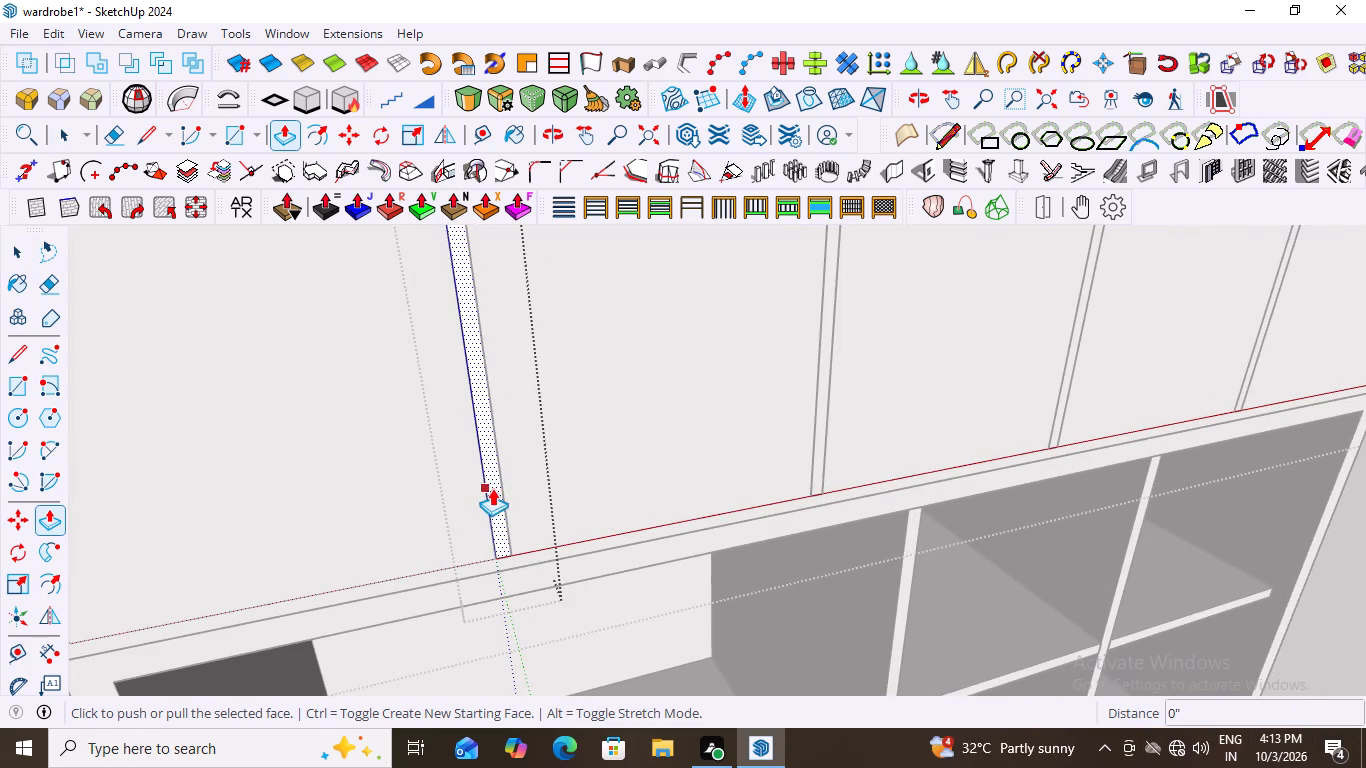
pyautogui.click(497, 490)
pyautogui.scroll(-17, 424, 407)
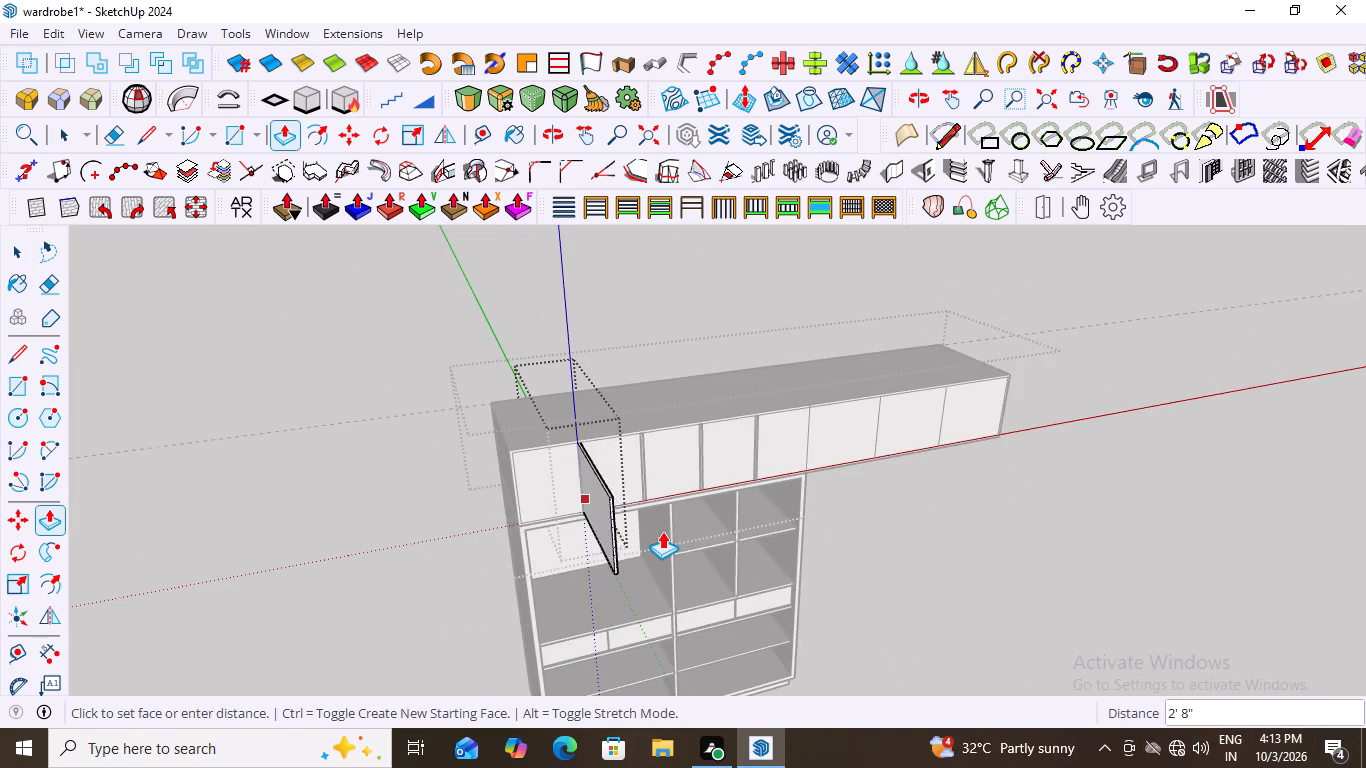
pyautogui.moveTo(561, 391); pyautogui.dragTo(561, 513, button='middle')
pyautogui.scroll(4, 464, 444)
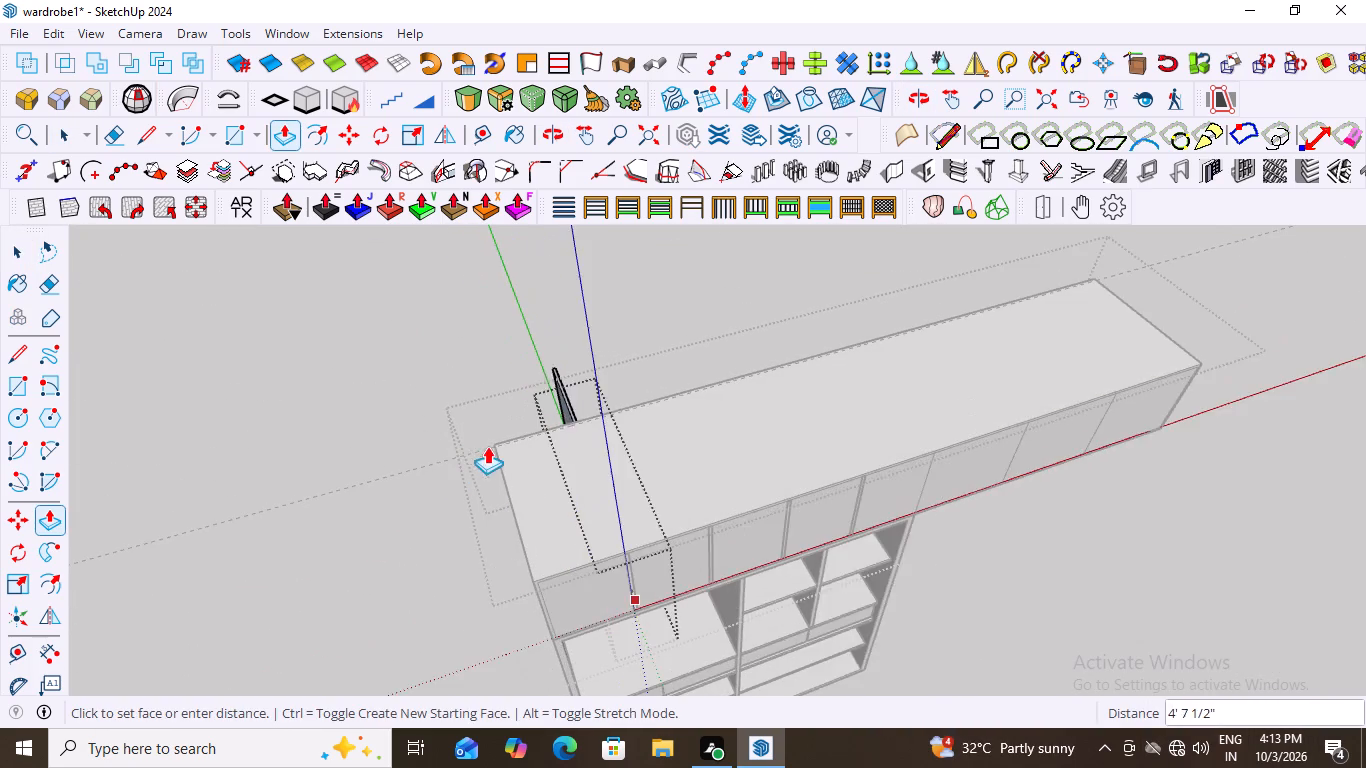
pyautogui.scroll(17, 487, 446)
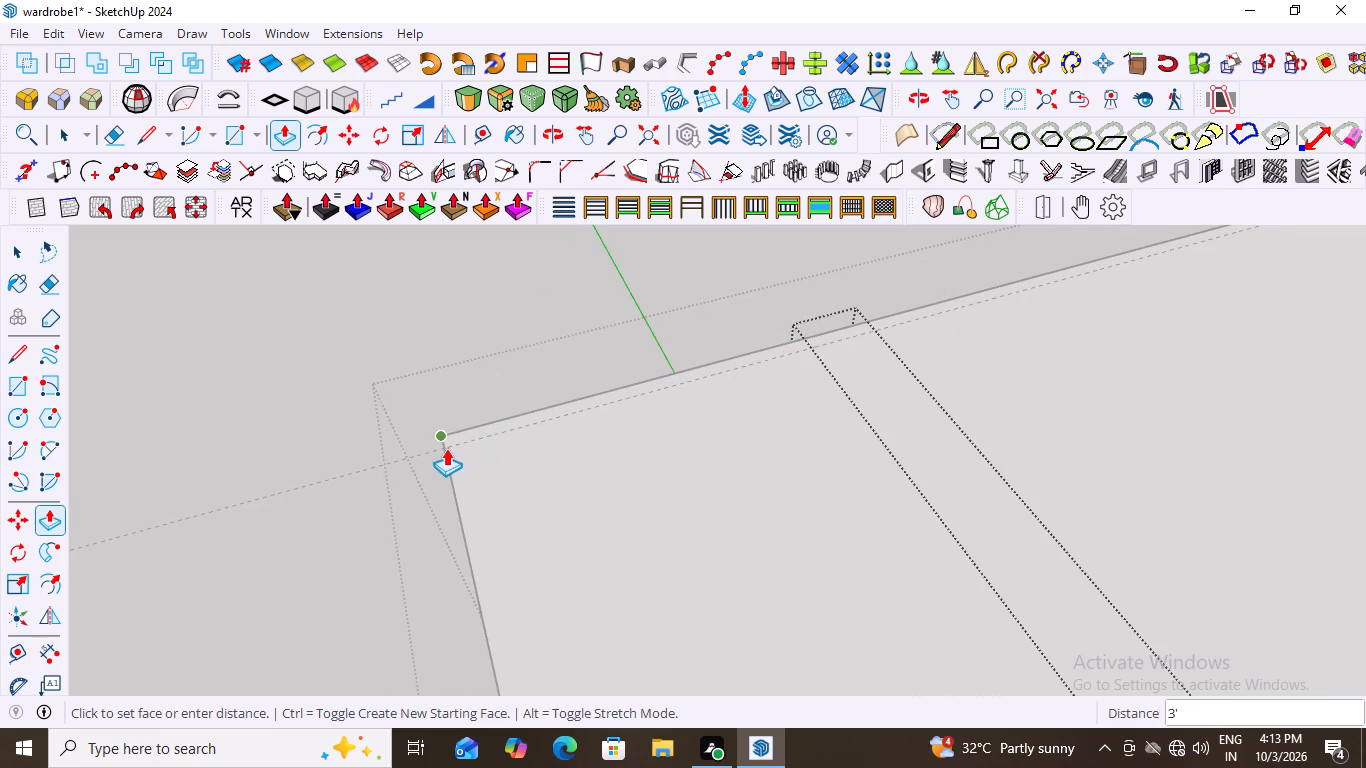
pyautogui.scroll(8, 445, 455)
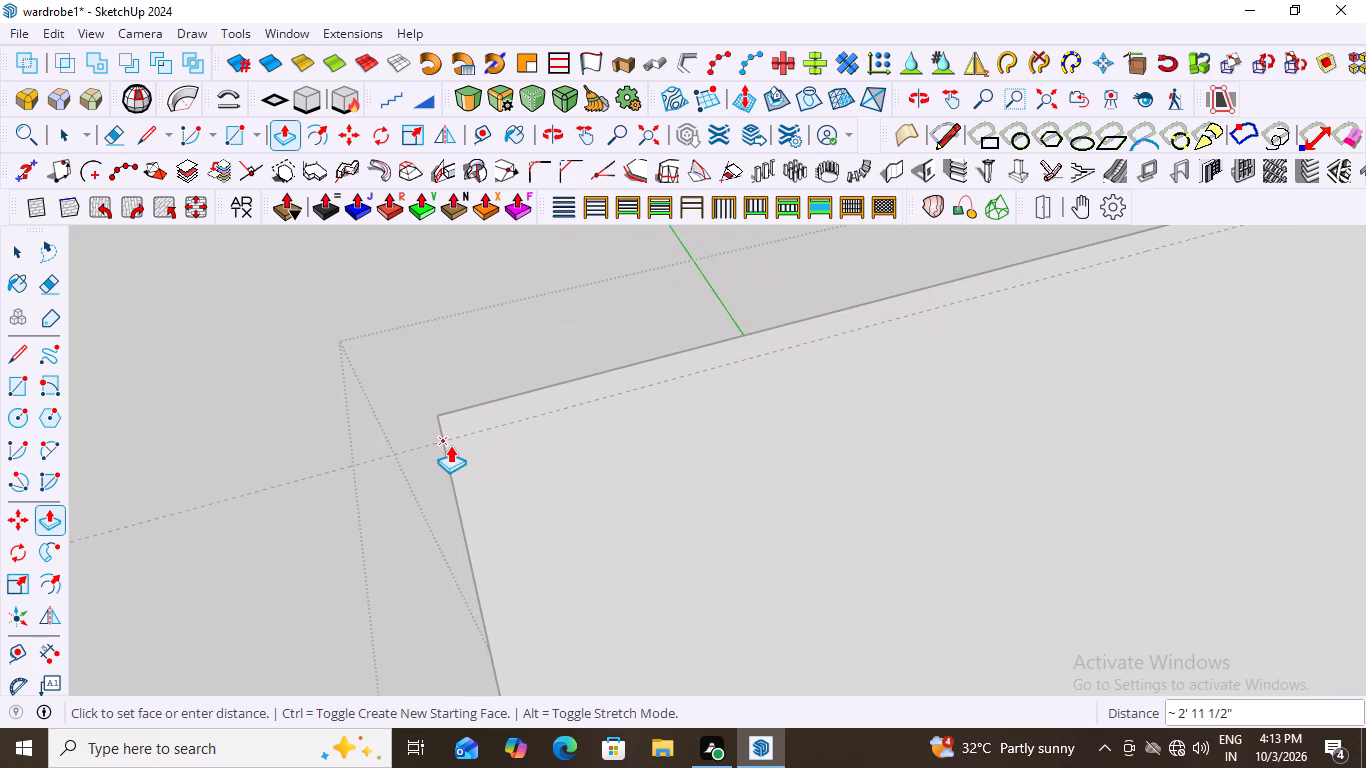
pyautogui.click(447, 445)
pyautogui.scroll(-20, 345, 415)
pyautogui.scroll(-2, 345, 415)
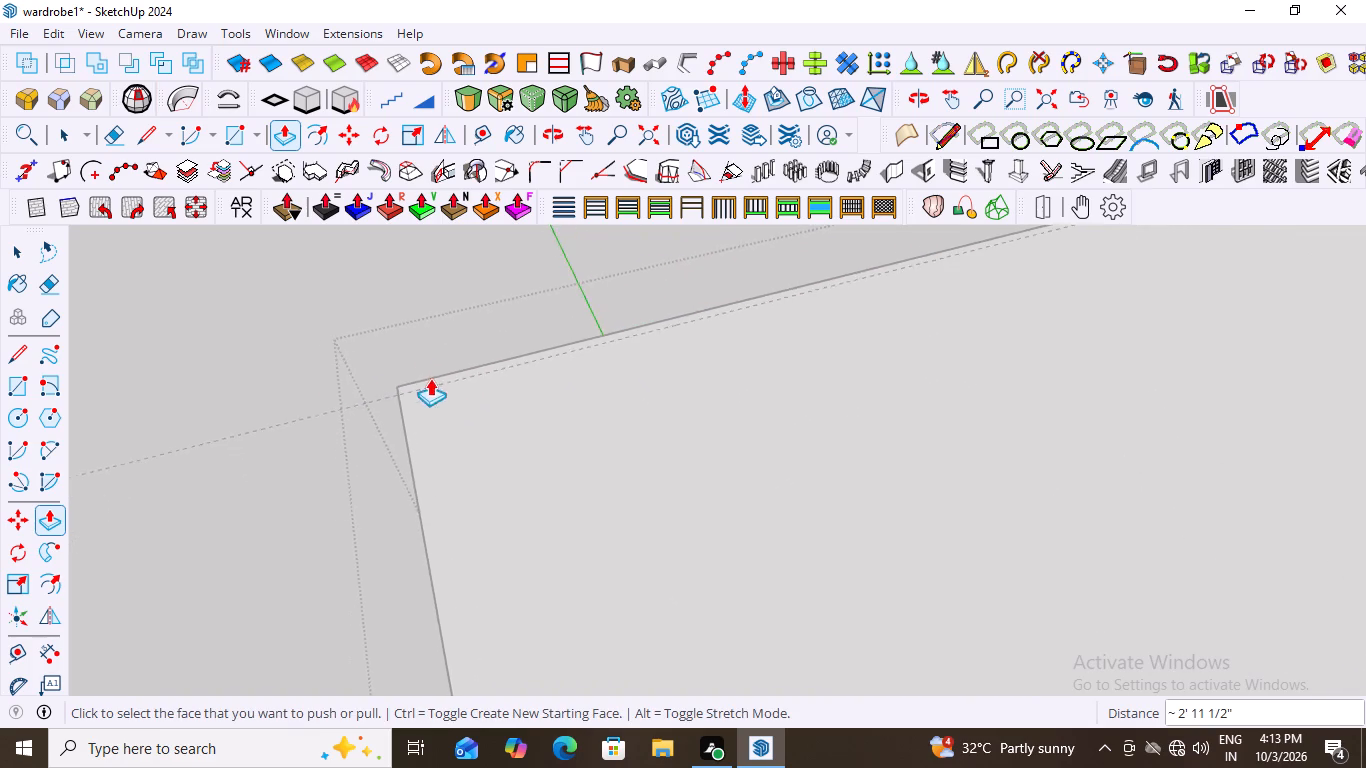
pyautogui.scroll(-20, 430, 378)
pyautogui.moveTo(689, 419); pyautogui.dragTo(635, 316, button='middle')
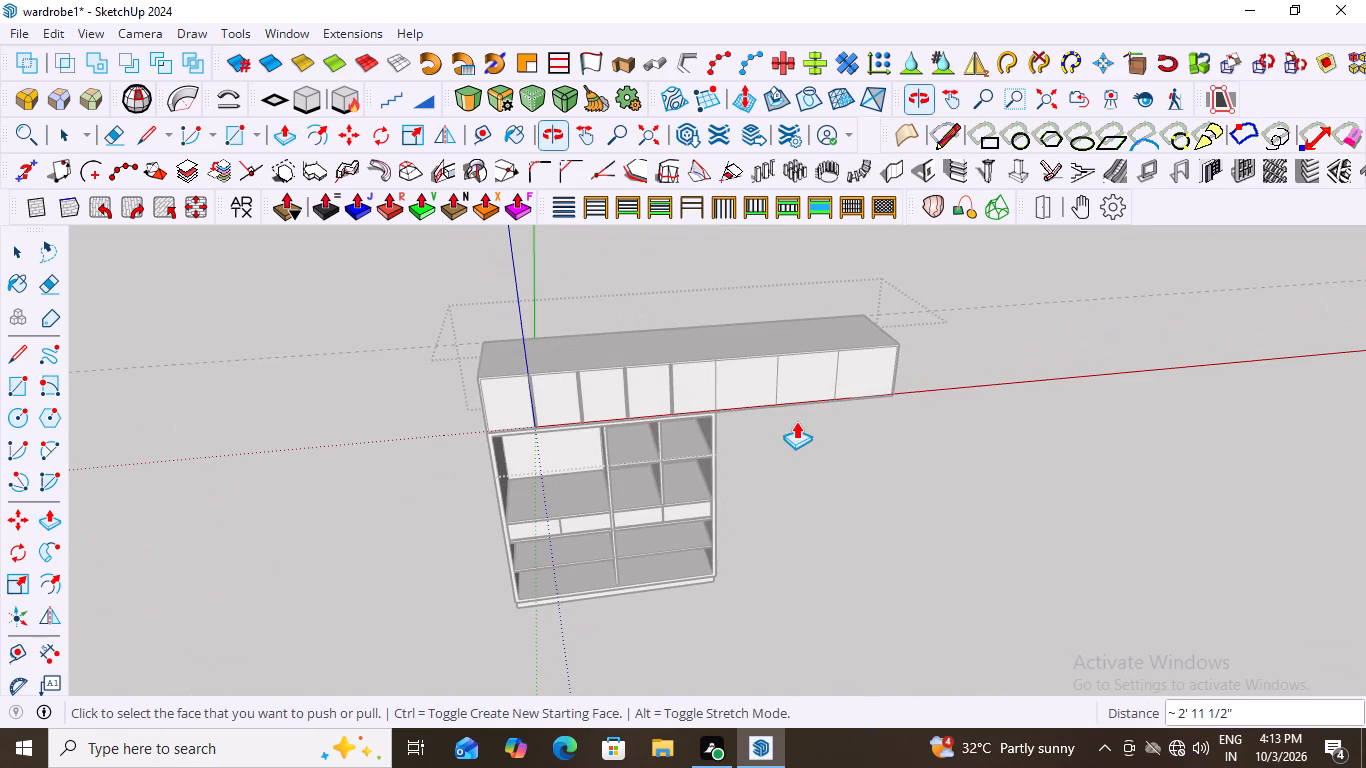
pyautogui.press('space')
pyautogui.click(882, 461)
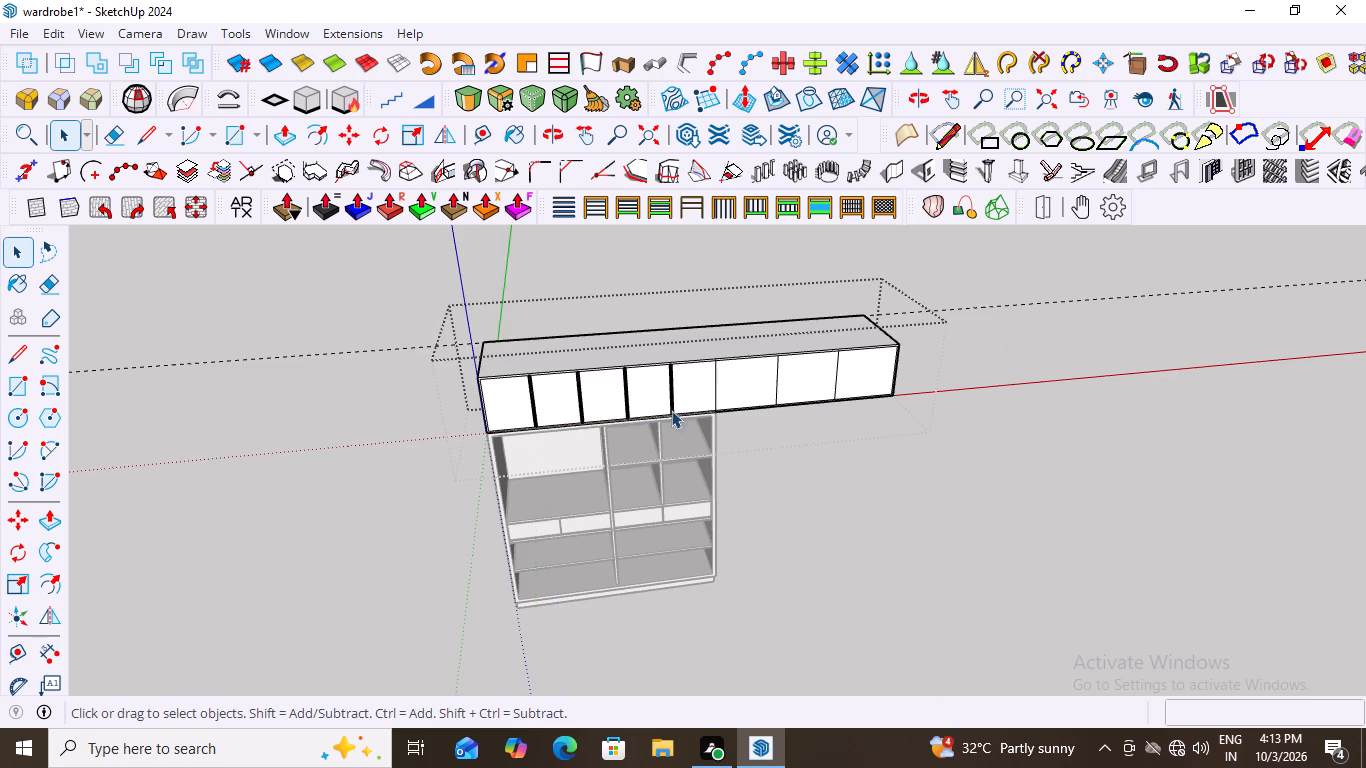
# Examine the pushed divider against the neighbouring divider strips from several angles and distances.
pyautogui.scroll(8, 406, 349)
pyautogui.scroll(8, 517, 355)
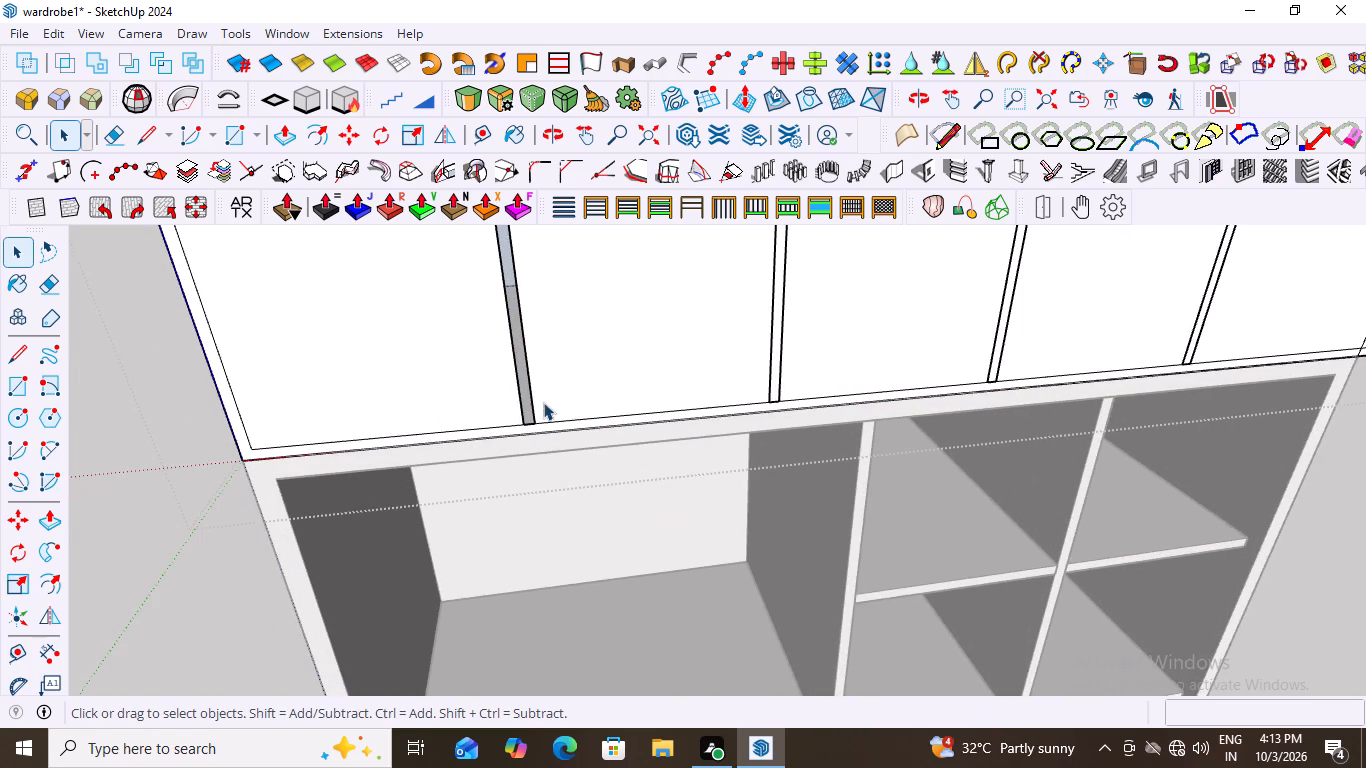
pyautogui.moveTo(545, 413); pyautogui.dragTo(514, 456, button='middle')
pyautogui.moveTo(480, 356); pyautogui.dragTo(514, 349, button='middle')
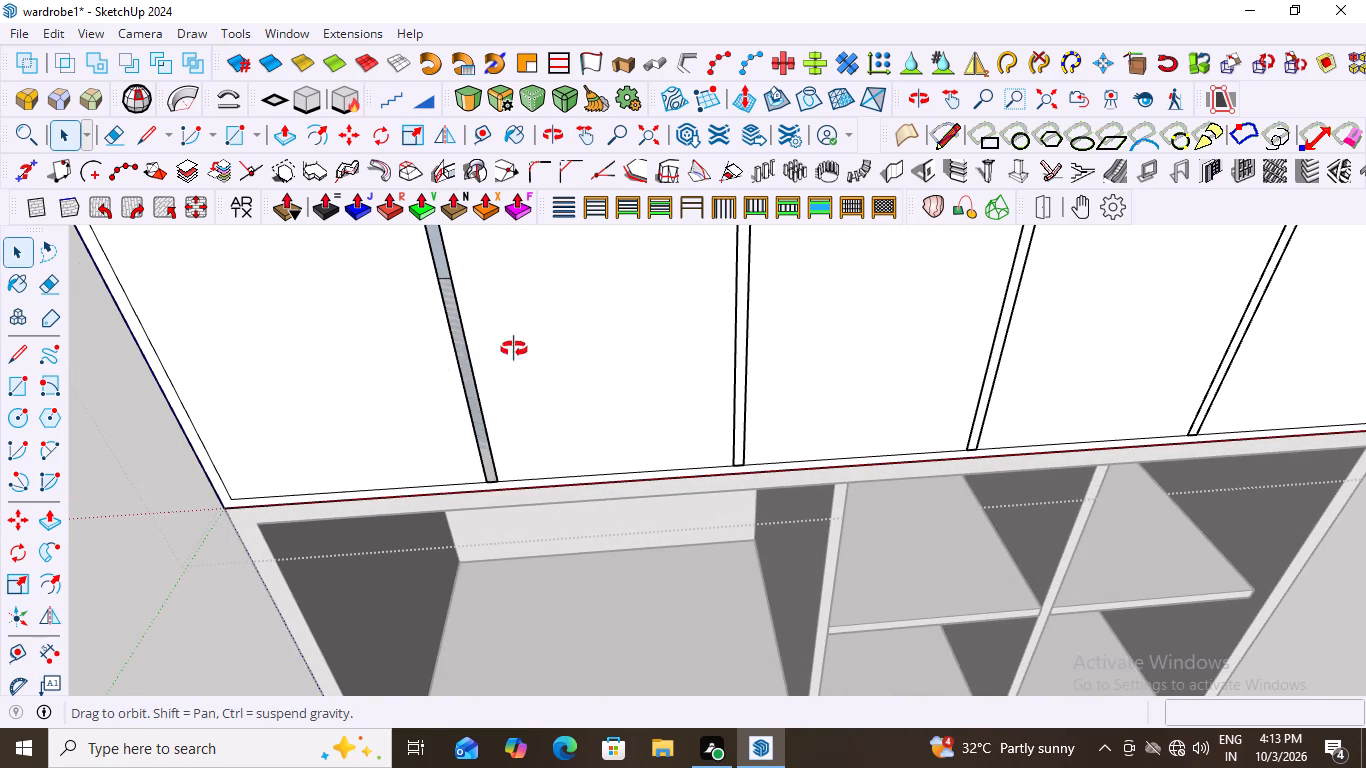
pyautogui.moveTo(514, 349); pyautogui.dragTo(544, 348, button='middle')
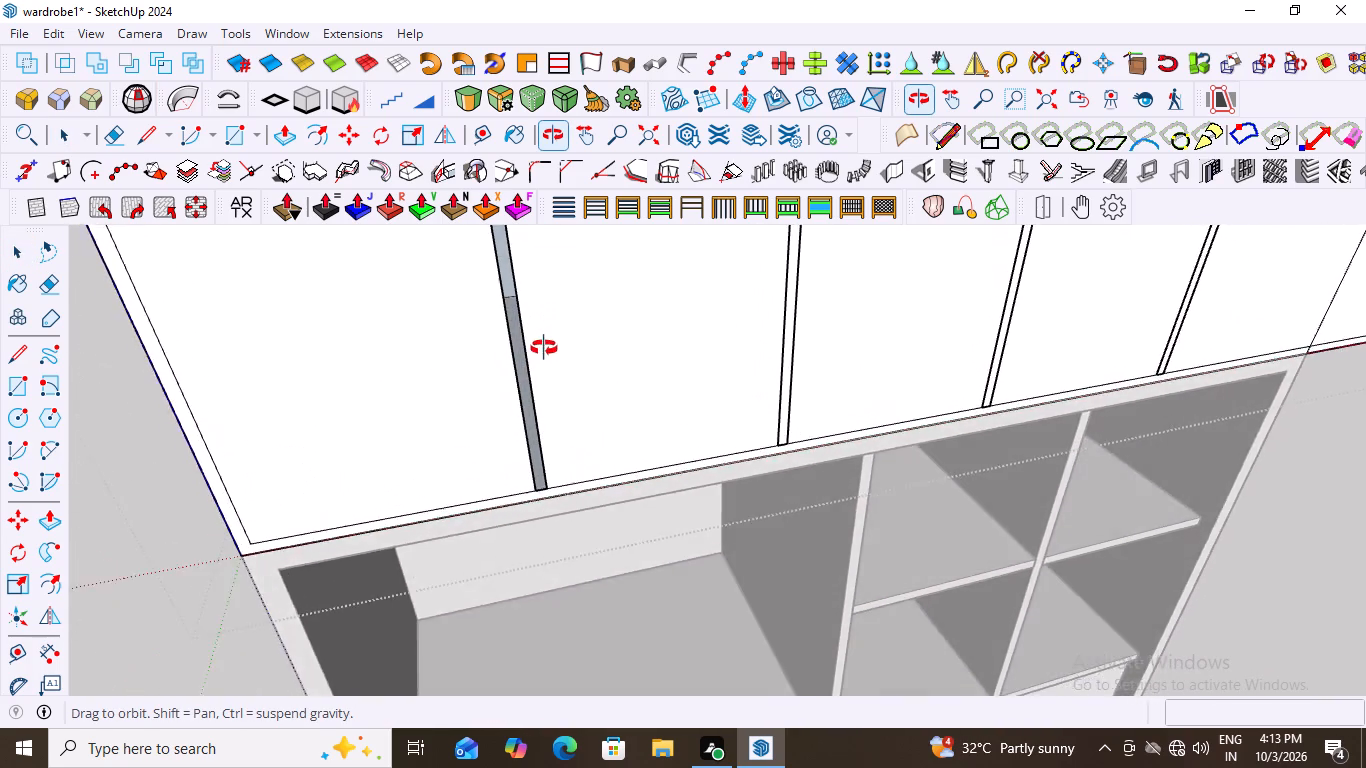
pyautogui.moveTo(544, 348); pyautogui.dragTo(525, 312, button='middle')
pyautogui.scroll(-5, 520, 301)
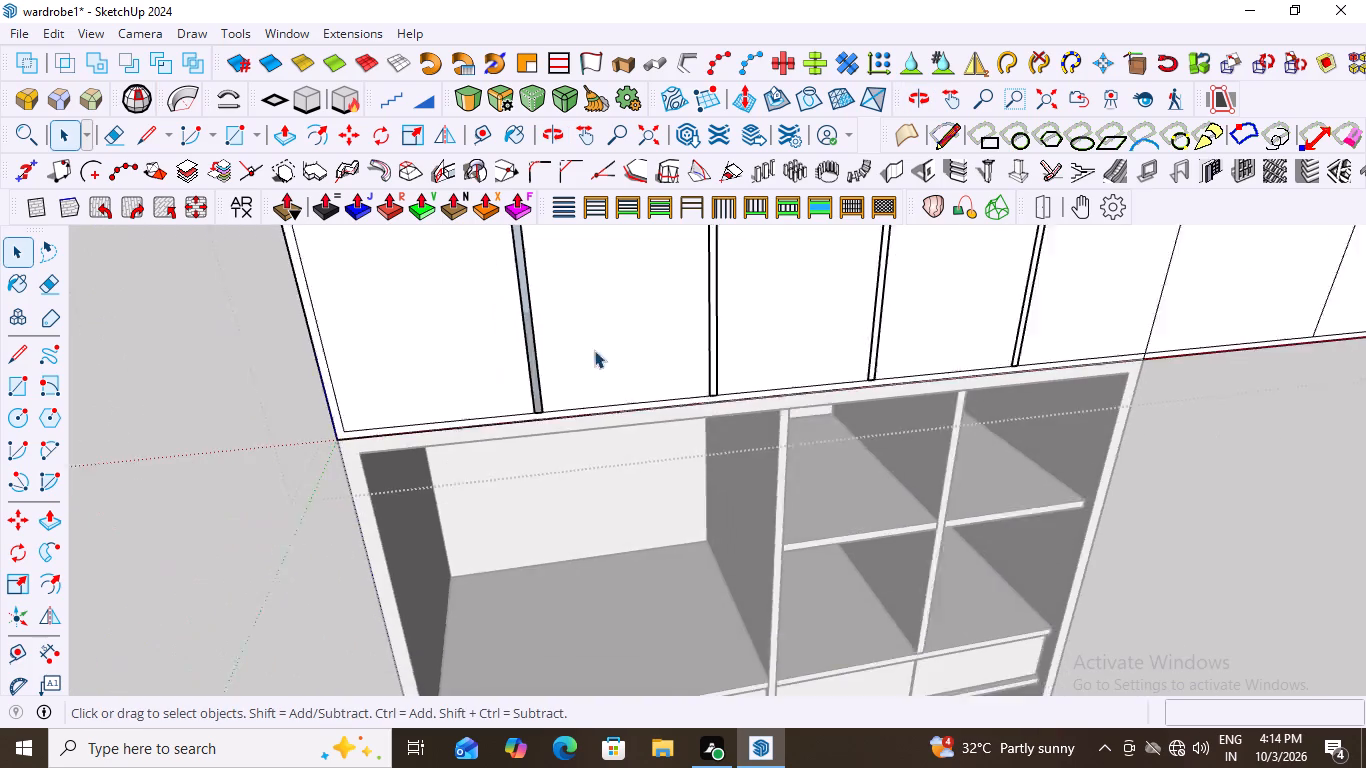
pyautogui.scroll(-11, 594, 350)
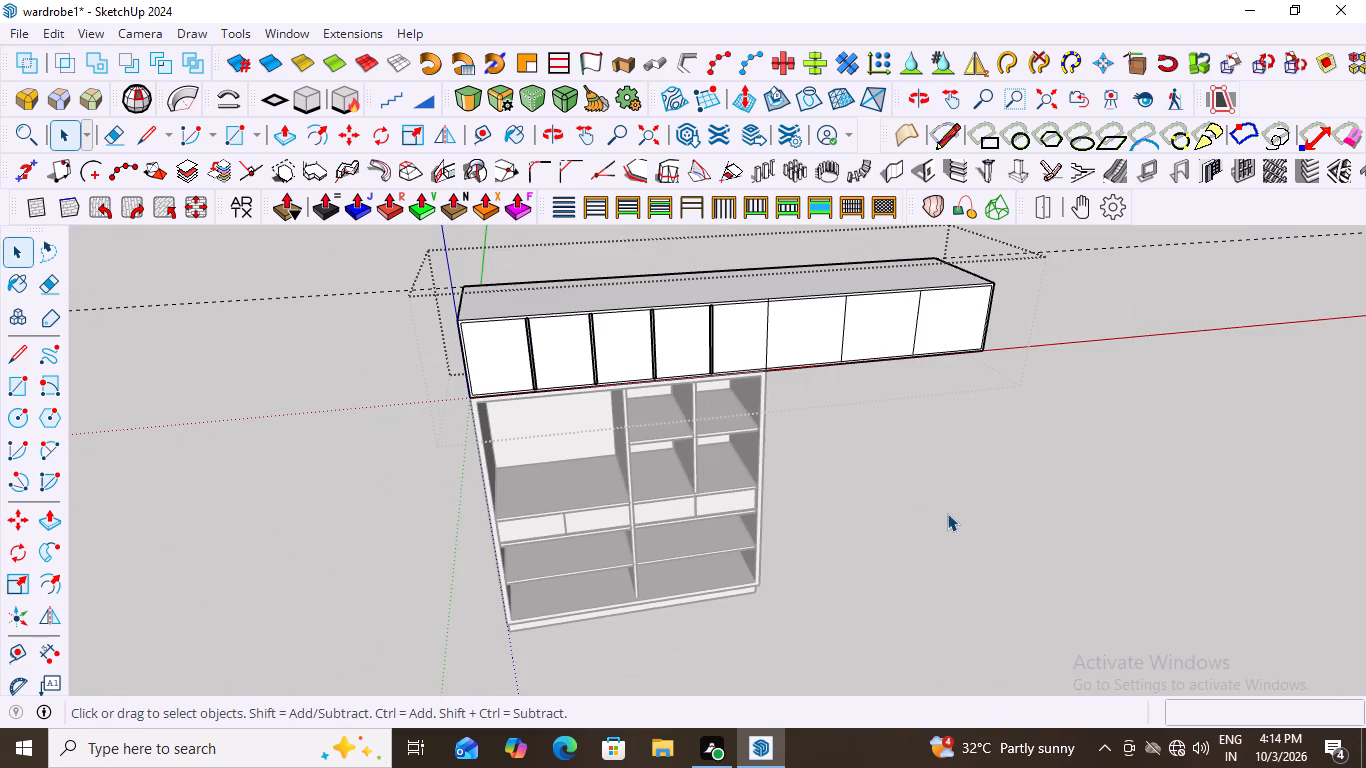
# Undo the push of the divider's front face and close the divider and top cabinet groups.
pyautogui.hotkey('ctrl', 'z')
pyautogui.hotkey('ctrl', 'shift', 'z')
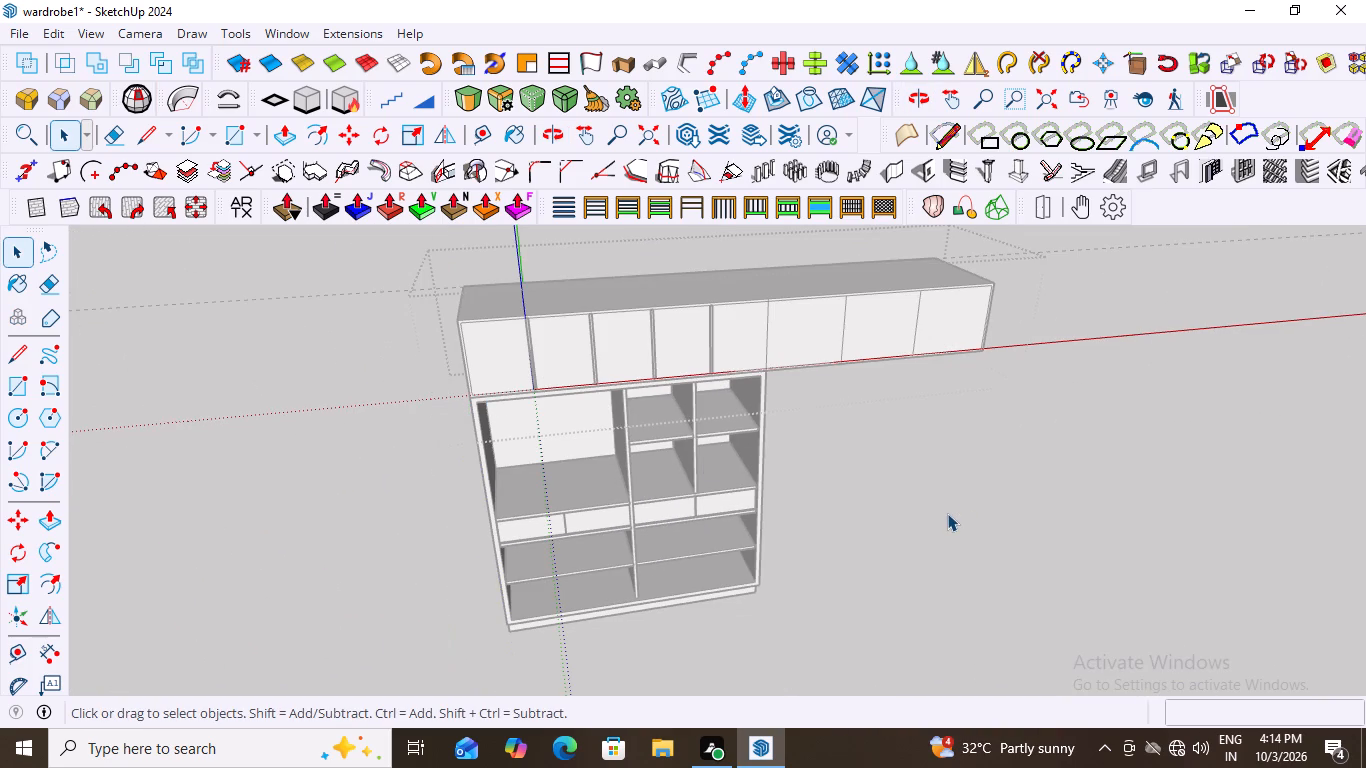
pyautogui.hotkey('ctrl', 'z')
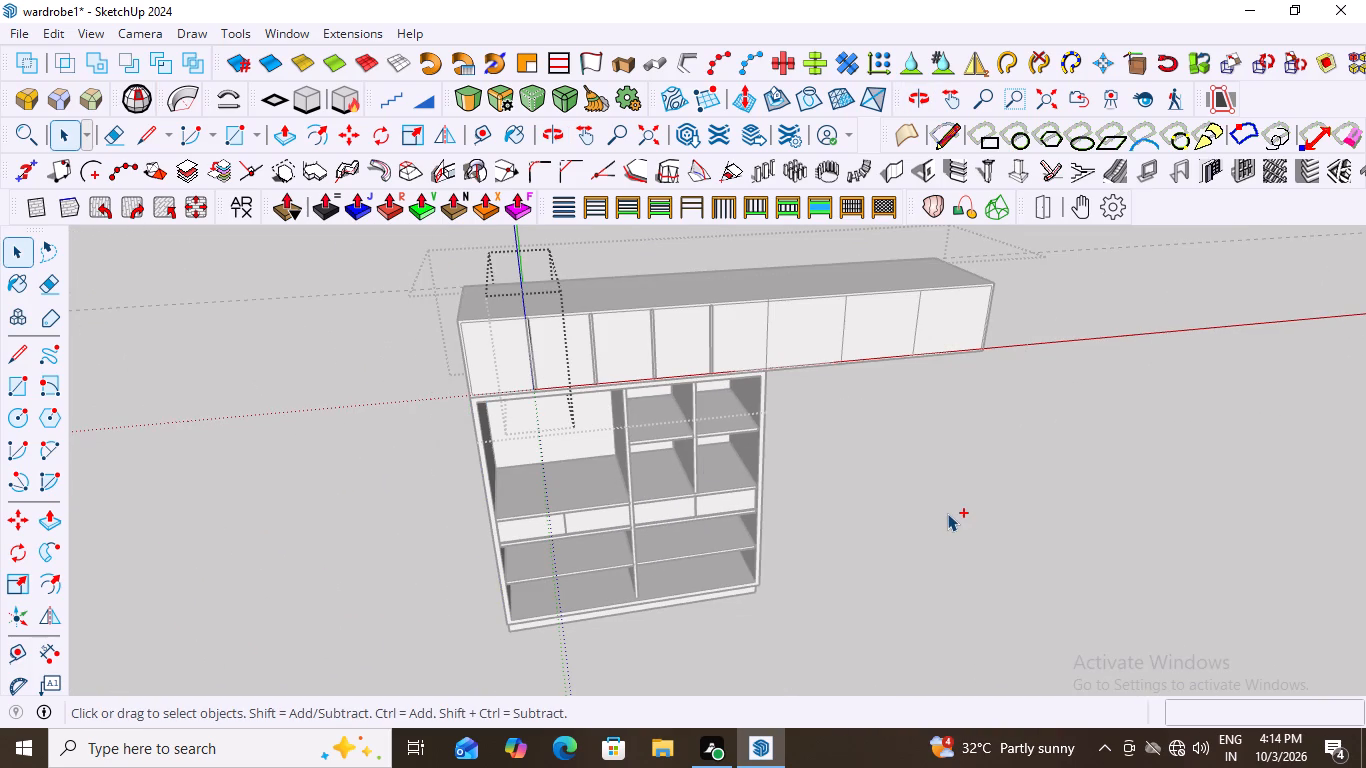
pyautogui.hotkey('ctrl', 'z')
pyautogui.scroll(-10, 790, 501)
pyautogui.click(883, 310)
# Examine the top cabinet and its divider strips above the wardrobe from several angles, briefly selecting the whole cabinet group.
pyautogui.scroll(3, 805, 490)
pyautogui.scroll(2, 669, 411)
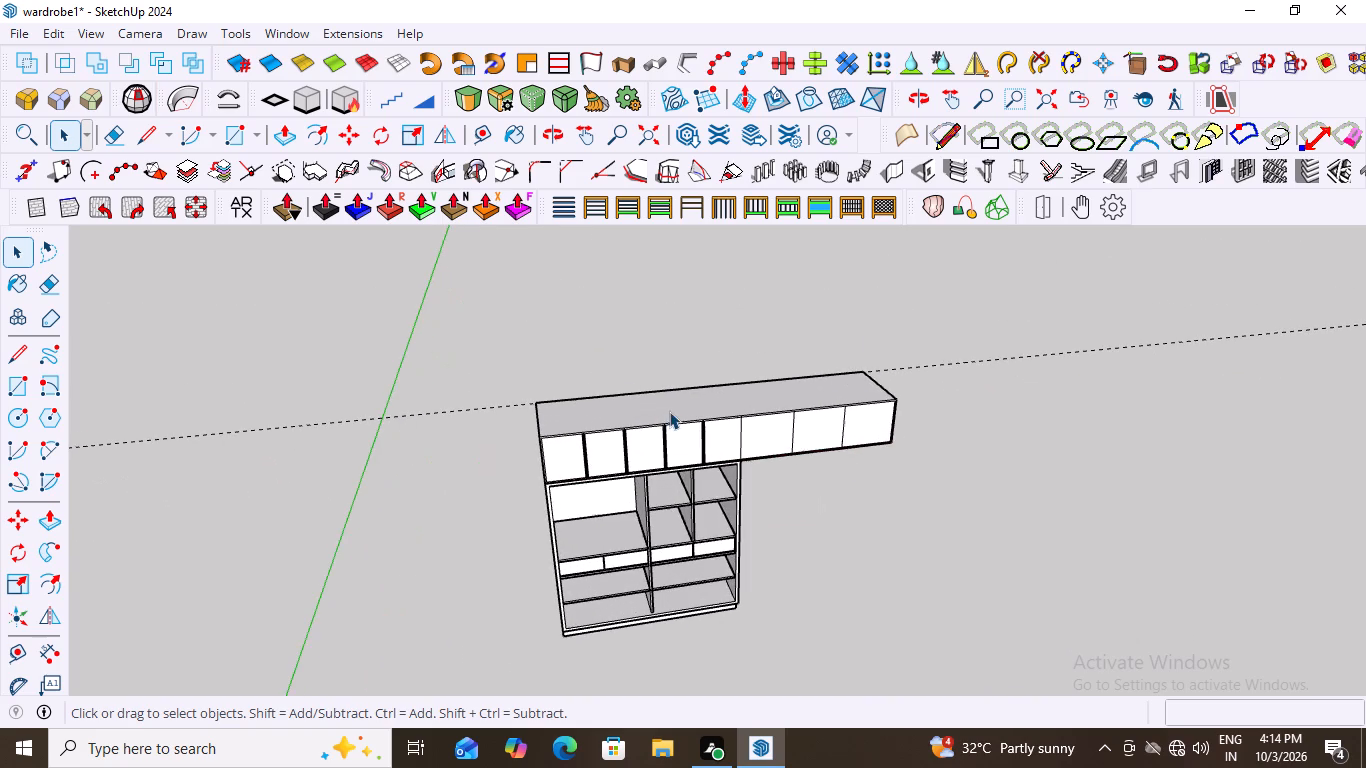
pyautogui.scroll(-3, 667, 437)
pyautogui.moveTo(782, 470); pyautogui.dragTo(665, 483, button='middle')
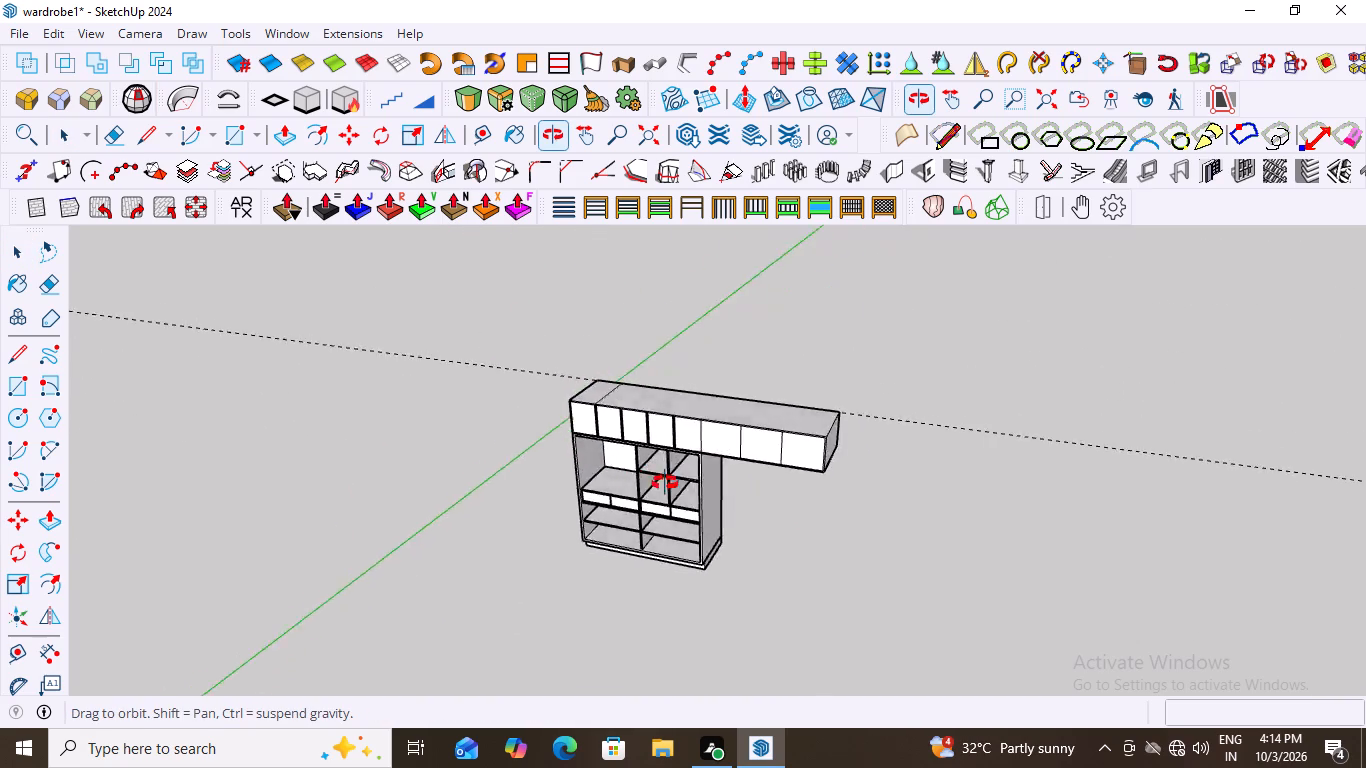
pyautogui.moveTo(665, 483); pyautogui.dragTo(801, 486, button='middle')
pyautogui.scroll(8, 615, 454)
pyautogui.moveTo(728, 432); pyautogui.dragTo(671, 409, button='middle')
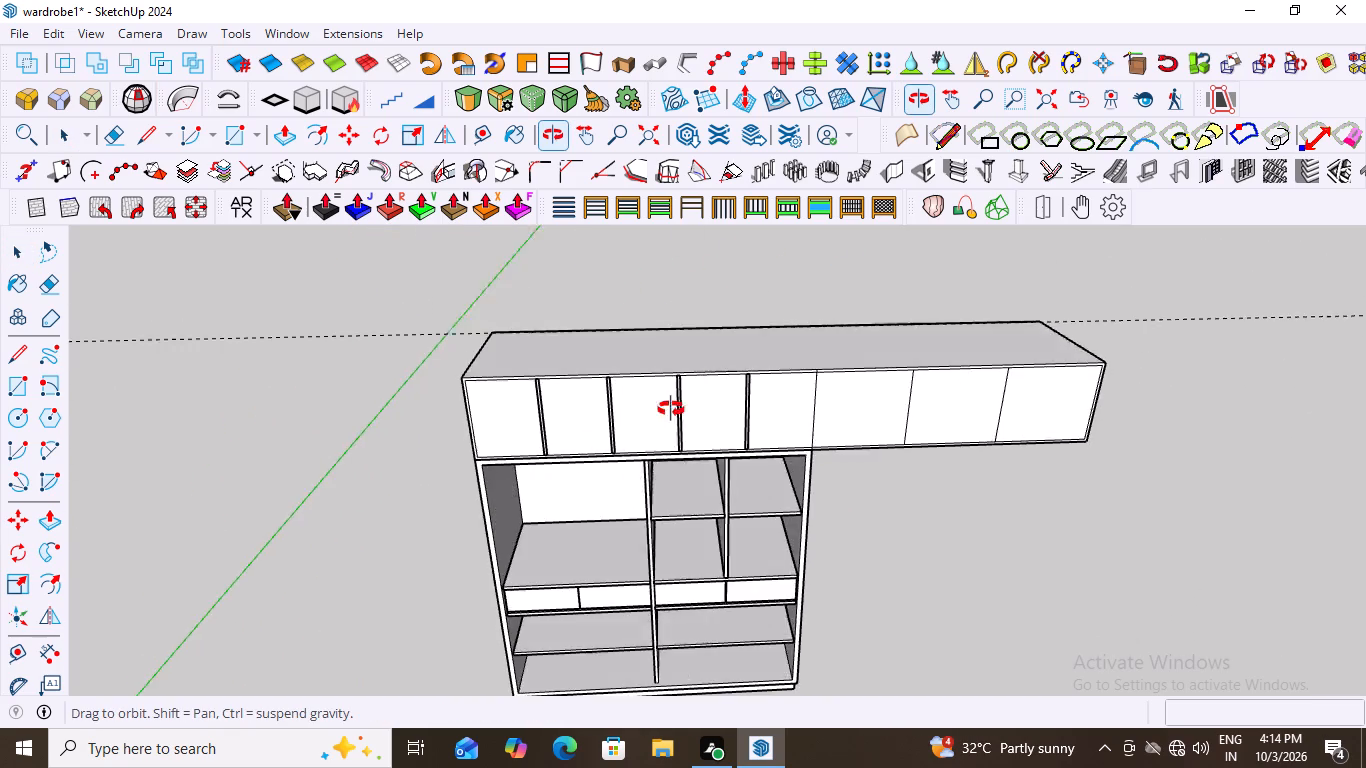
pyautogui.moveTo(671, 409); pyautogui.dragTo(719, 393, button='middle')
pyautogui.scroll(1, 719, 393)
pyautogui.scroll(10, 460, 436)
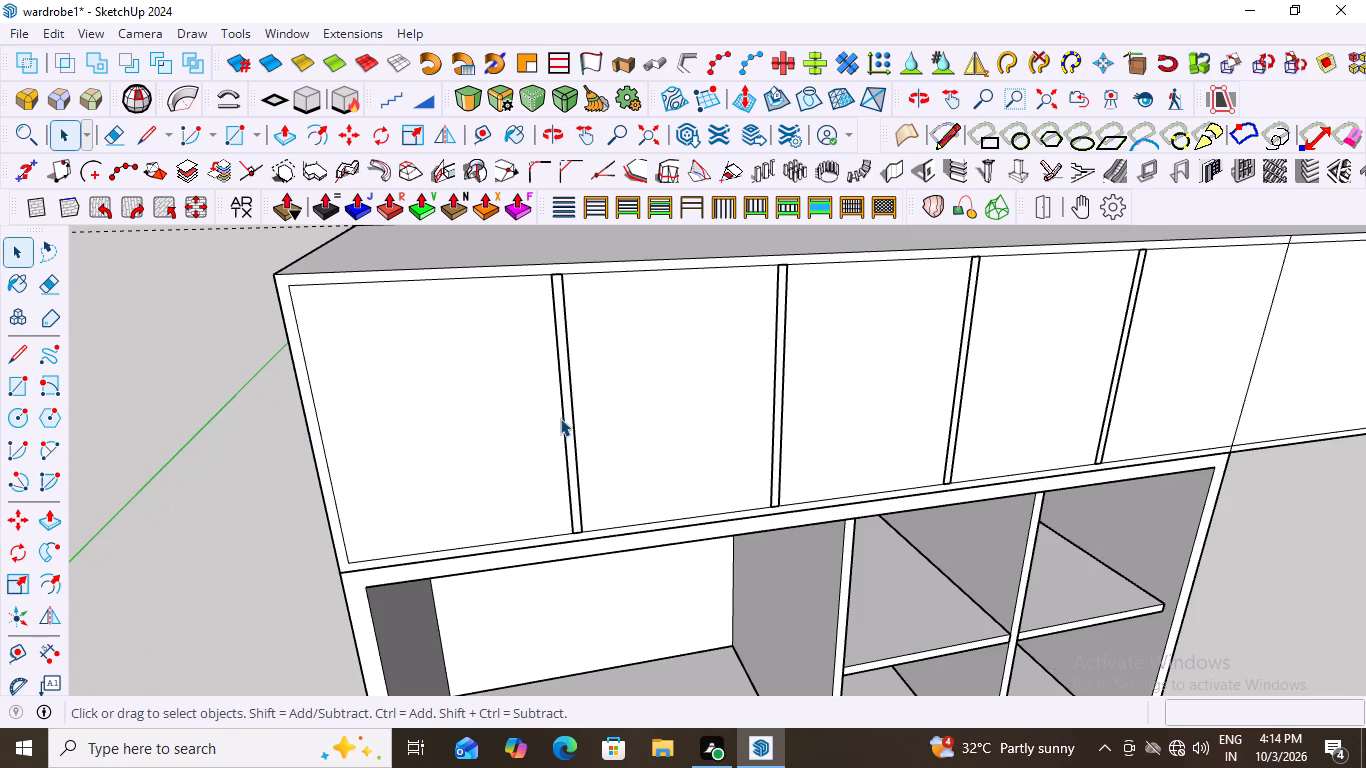
pyautogui.click(566, 422)
pyautogui.scroll(-15, 519, 430)
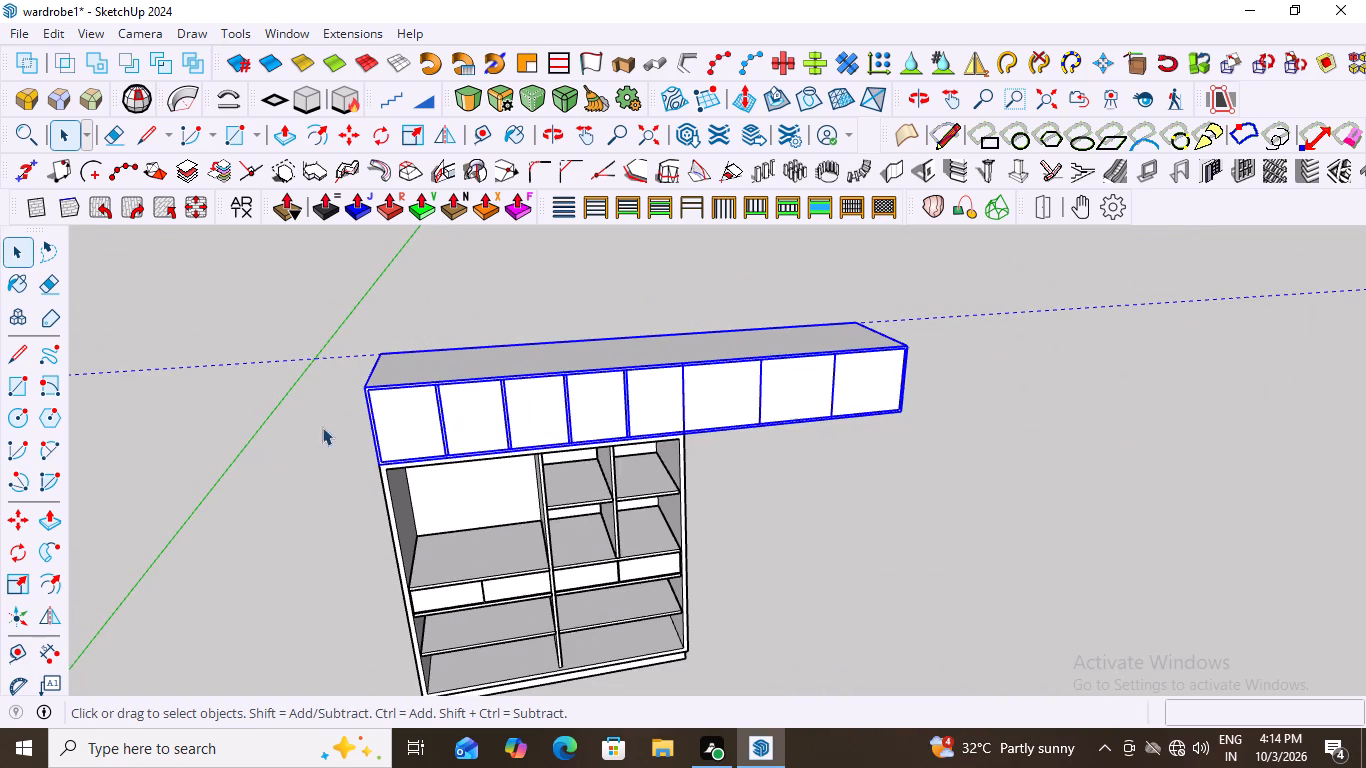
pyautogui.scroll(-7, 797, 399)
pyautogui.click(812, 494)
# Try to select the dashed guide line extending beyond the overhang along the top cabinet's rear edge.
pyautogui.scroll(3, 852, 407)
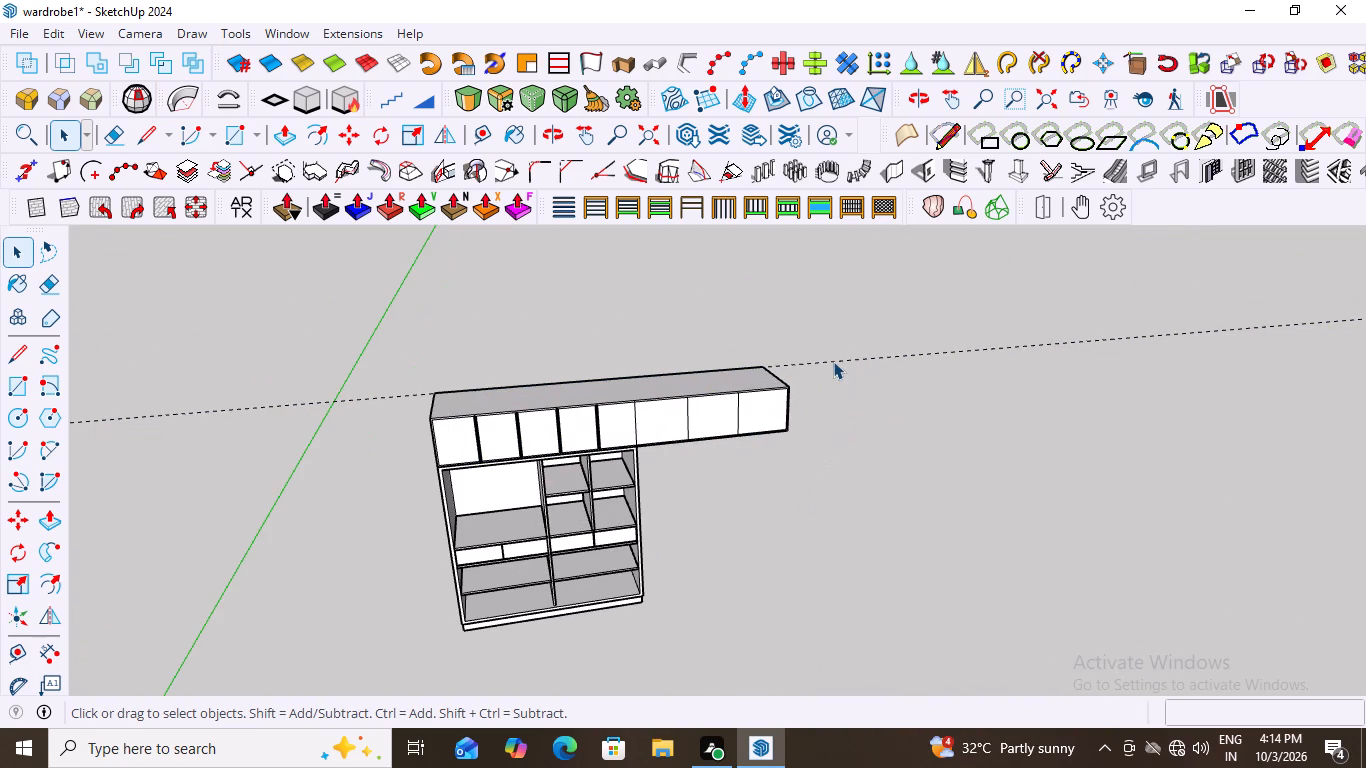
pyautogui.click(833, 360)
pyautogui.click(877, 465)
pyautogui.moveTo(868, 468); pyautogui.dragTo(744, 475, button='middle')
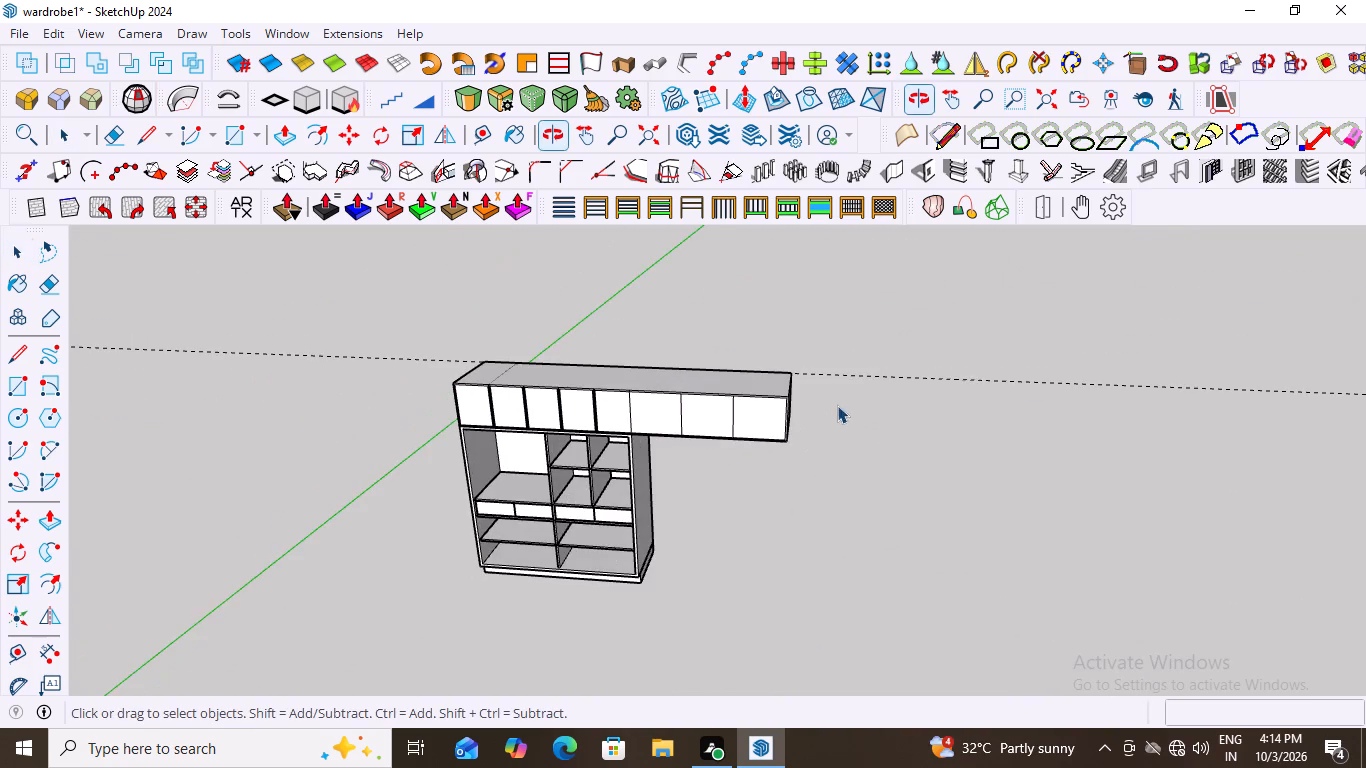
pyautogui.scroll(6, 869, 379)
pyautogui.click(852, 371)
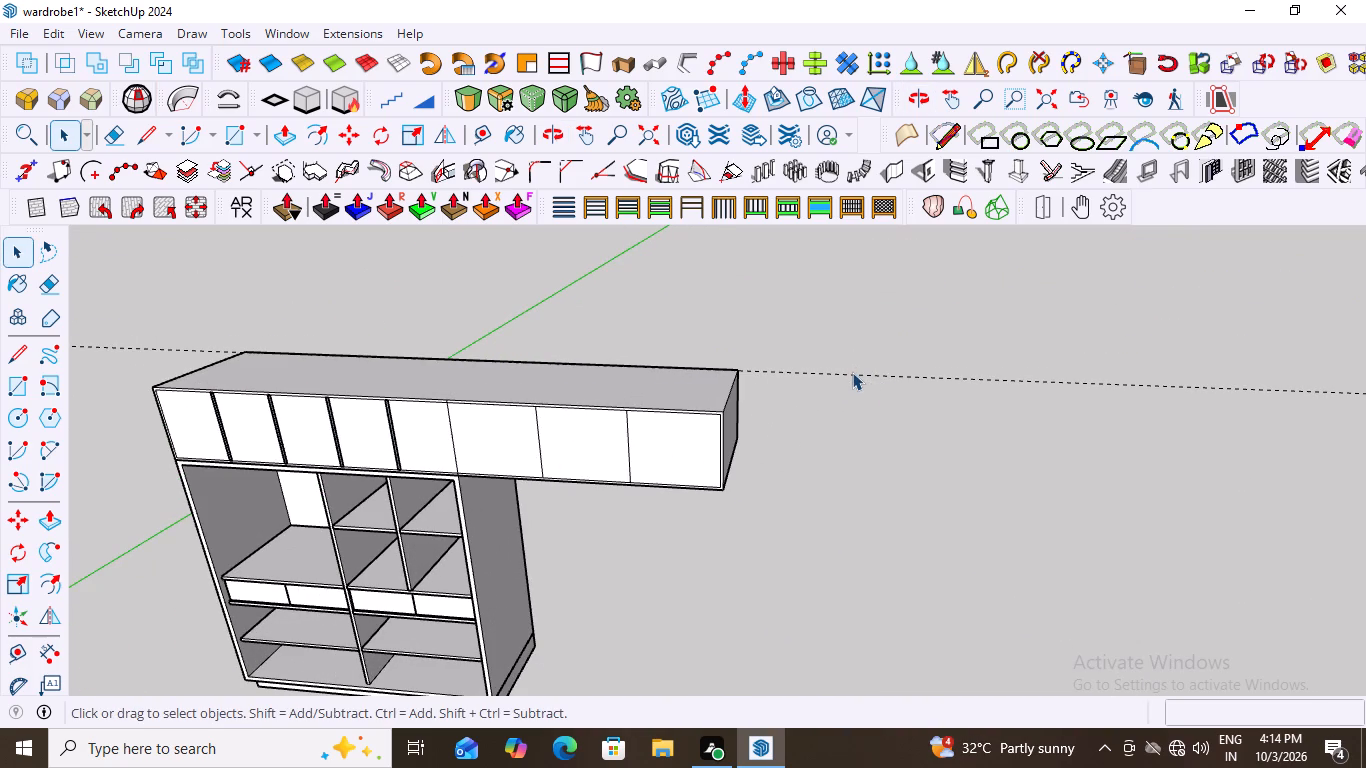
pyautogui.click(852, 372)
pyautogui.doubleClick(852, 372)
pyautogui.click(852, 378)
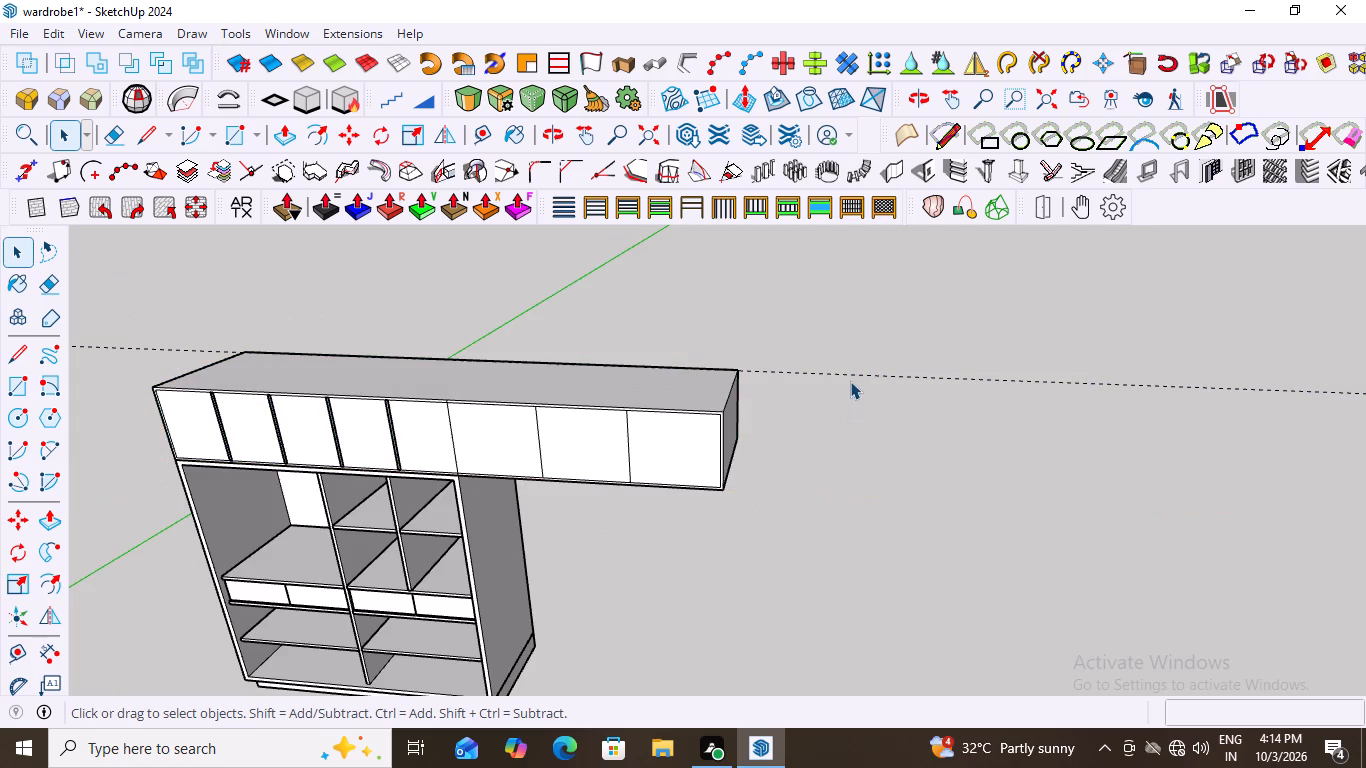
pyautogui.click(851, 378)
# Examine where the dashed guide line meets the top cabinet's rear corners at both ends.
pyautogui.scroll(3, 850, 378)
pyautogui.scroll(4, 720, 372)
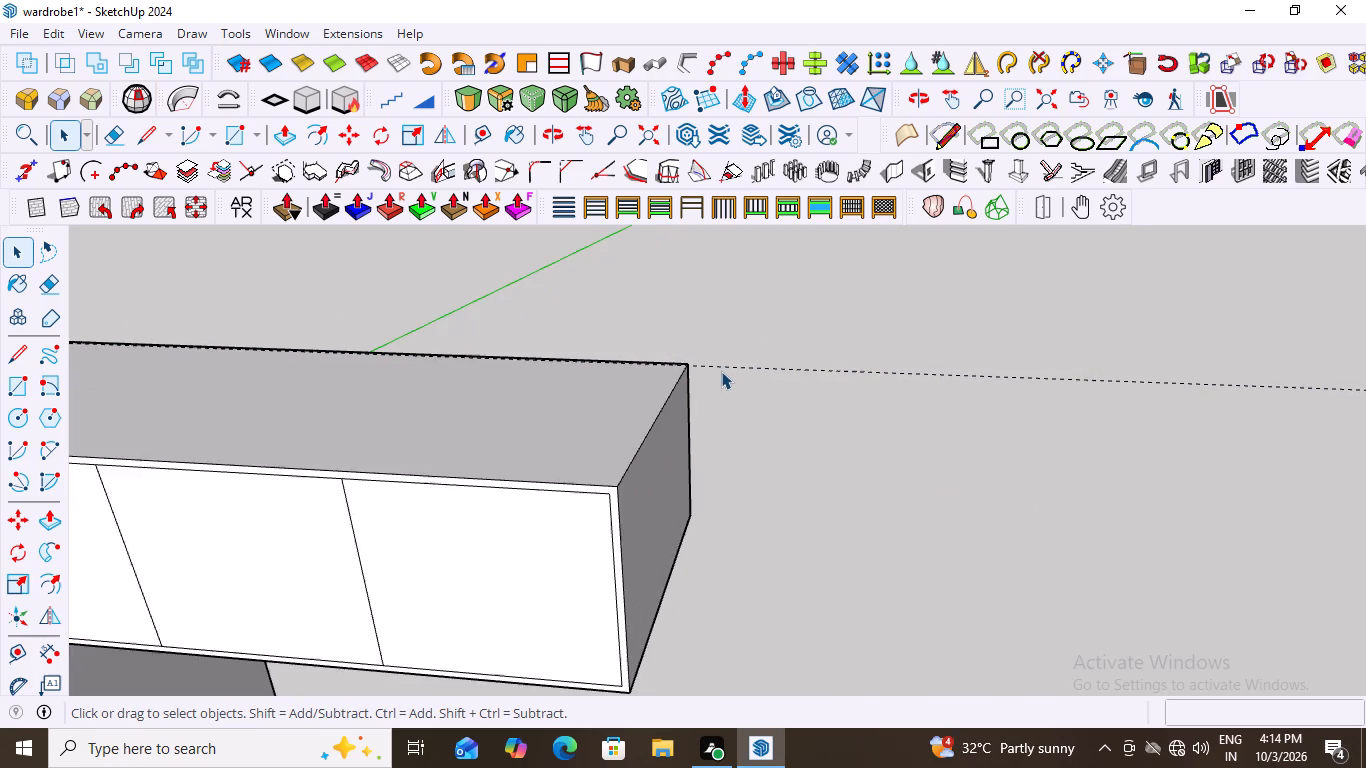
pyautogui.scroll(12, 721, 371)
pyautogui.scroll(-12, 724, 384)
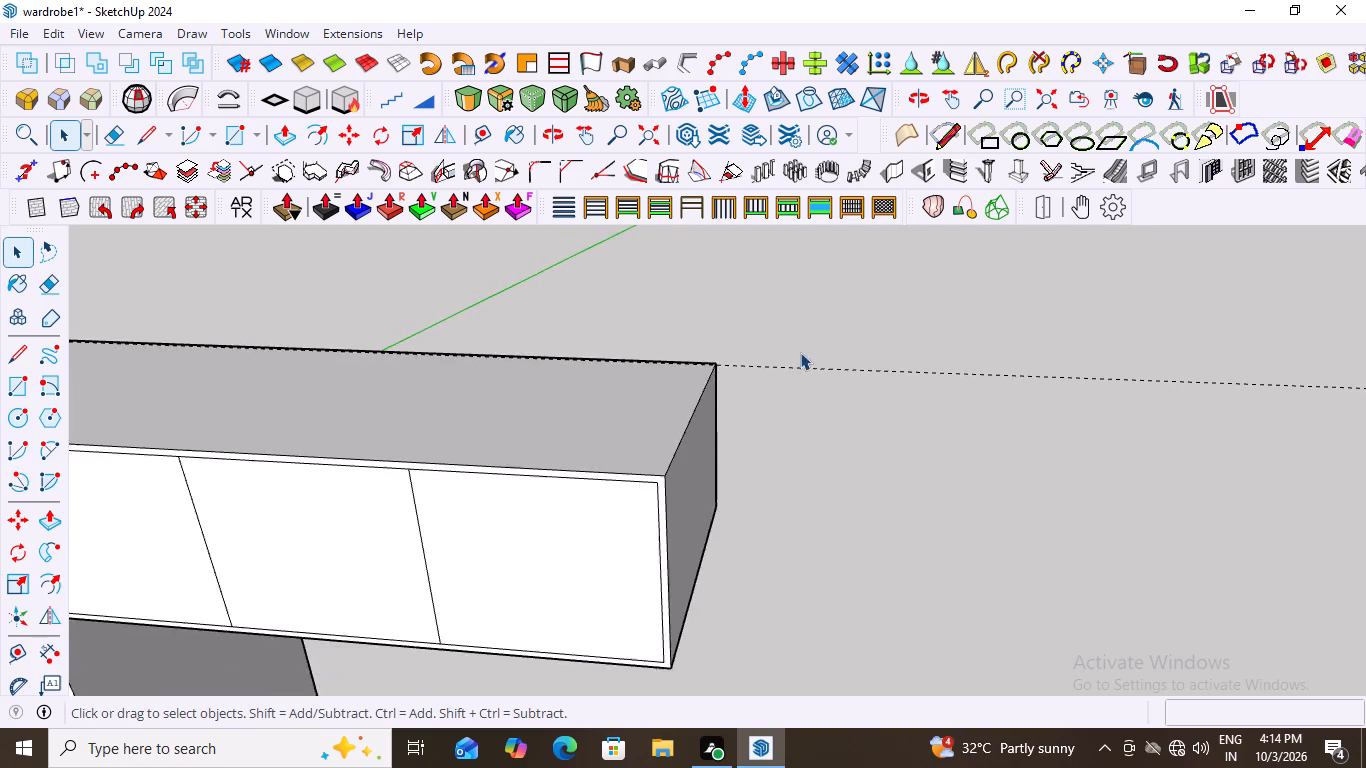
pyautogui.scroll(-20, 800, 352)
pyautogui.scroll(-1, 800, 352)
pyautogui.moveTo(651, 467); pyautogui.dragTo(642, 465, button='middle')
pyautogui.moveTo(807, 487); pyautogui.dragTo(1006, 528, button='middle')
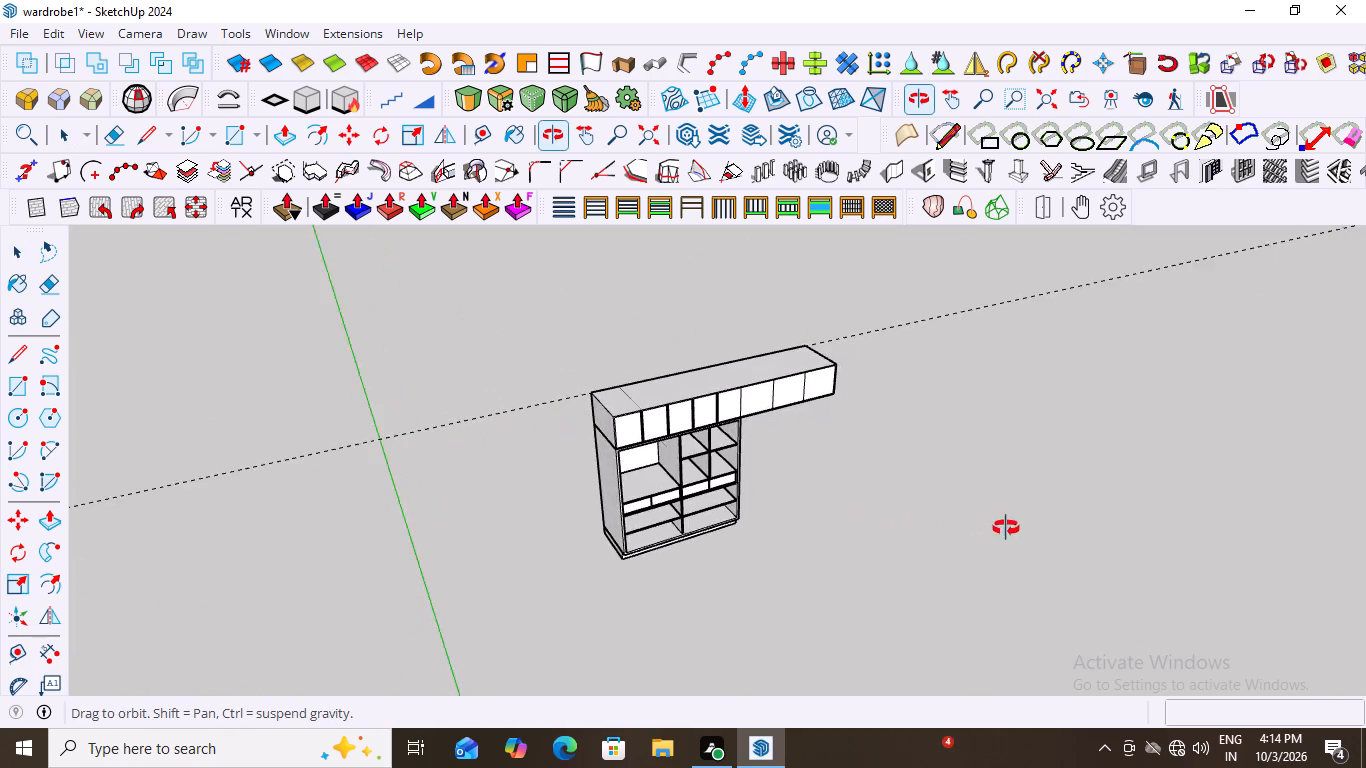
pyautogui.moveTo(1006, 528); pyautogui.dragTo(1036, 510, button='middle')
pyautogui.scroll(17, 501, 419)
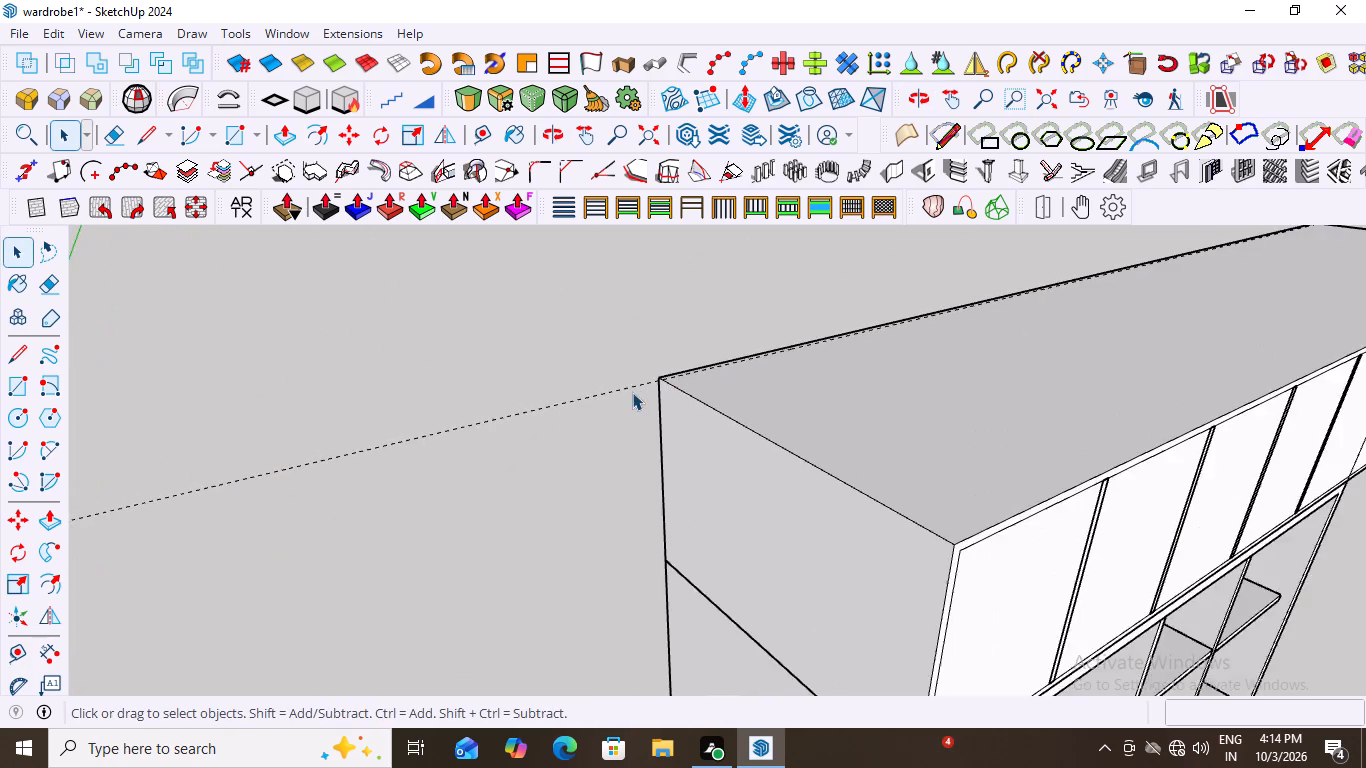
pyautogui.scroll(3, 632, 392)
pyautogui.scroll(-18, 566, 395)
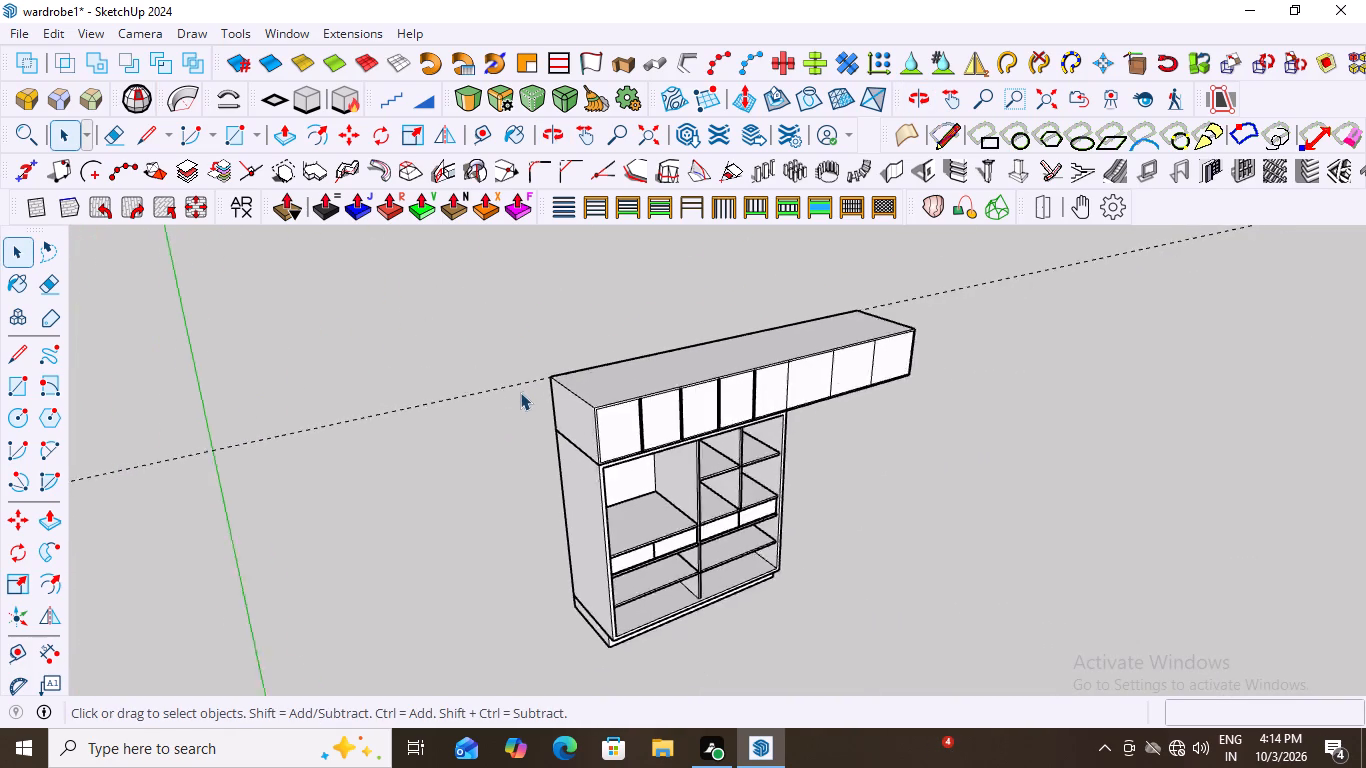
# Examine the dashed guide line along the top cabinet's rear edge from several angles, checking both the overhang end and the wardrobe end.
pyautogui.scroll(-2, 520, 392)
pyautogui.moveTo(866, 387); pyautogui.dragTo(449, 399, button='middle')
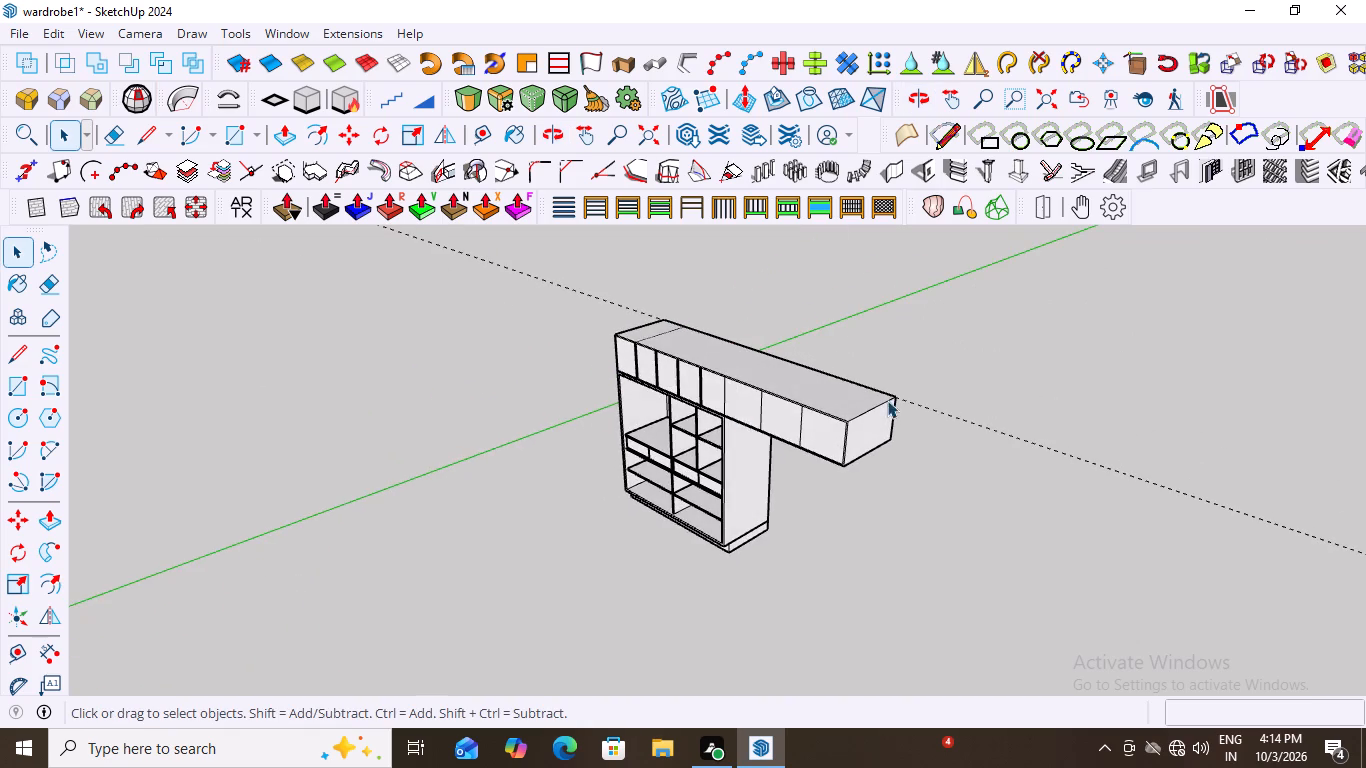
pyautogui.scroll(12, 890, 398)
pyautogui.moveTo(912, 424); pyautogui.dragTo(1051, 387, button='middle')
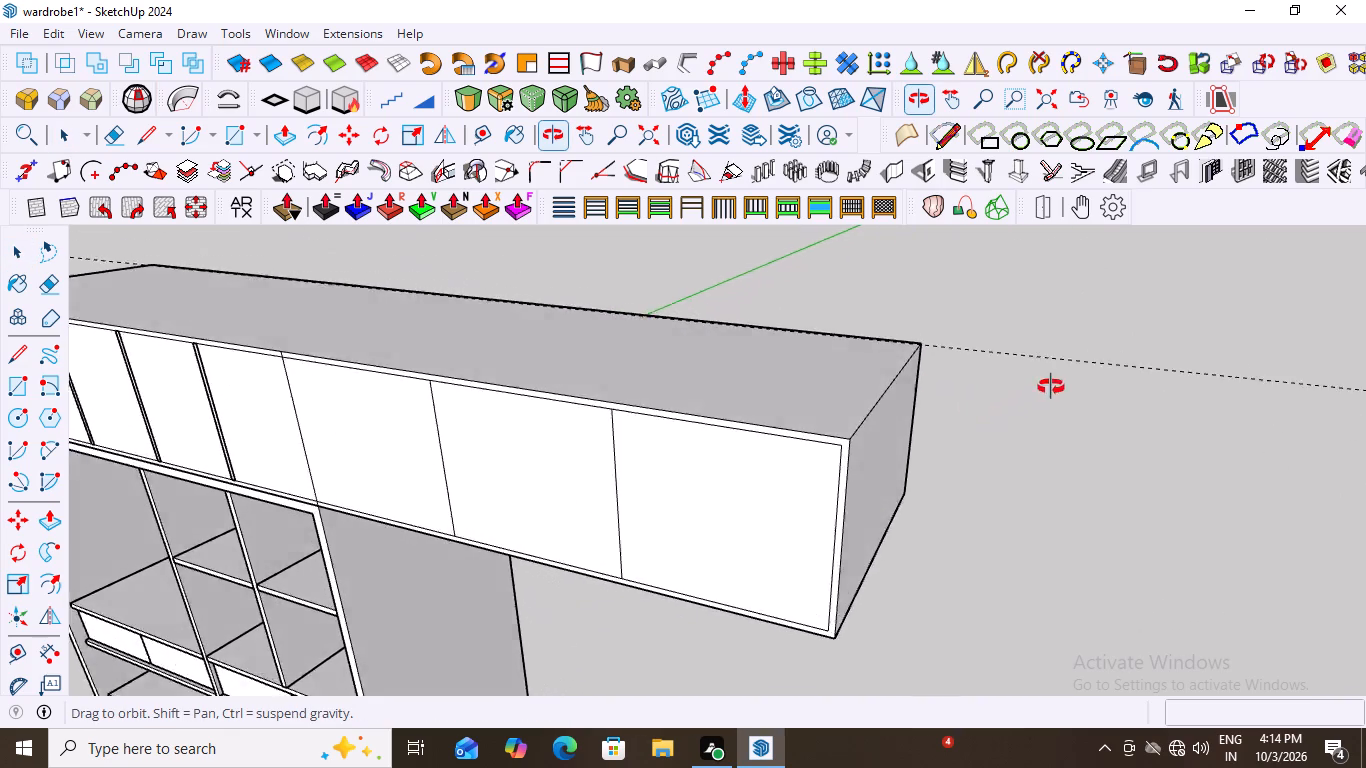
pyautogui.moveTo(1051, 387); pyautogui.dragTo(1123, 368, button='middle')
pyautogui.scroll(-16, 957, 346)
pyautogui.moveTo(790, 449); pyautogui.dragTo(841, 437, button='middle')
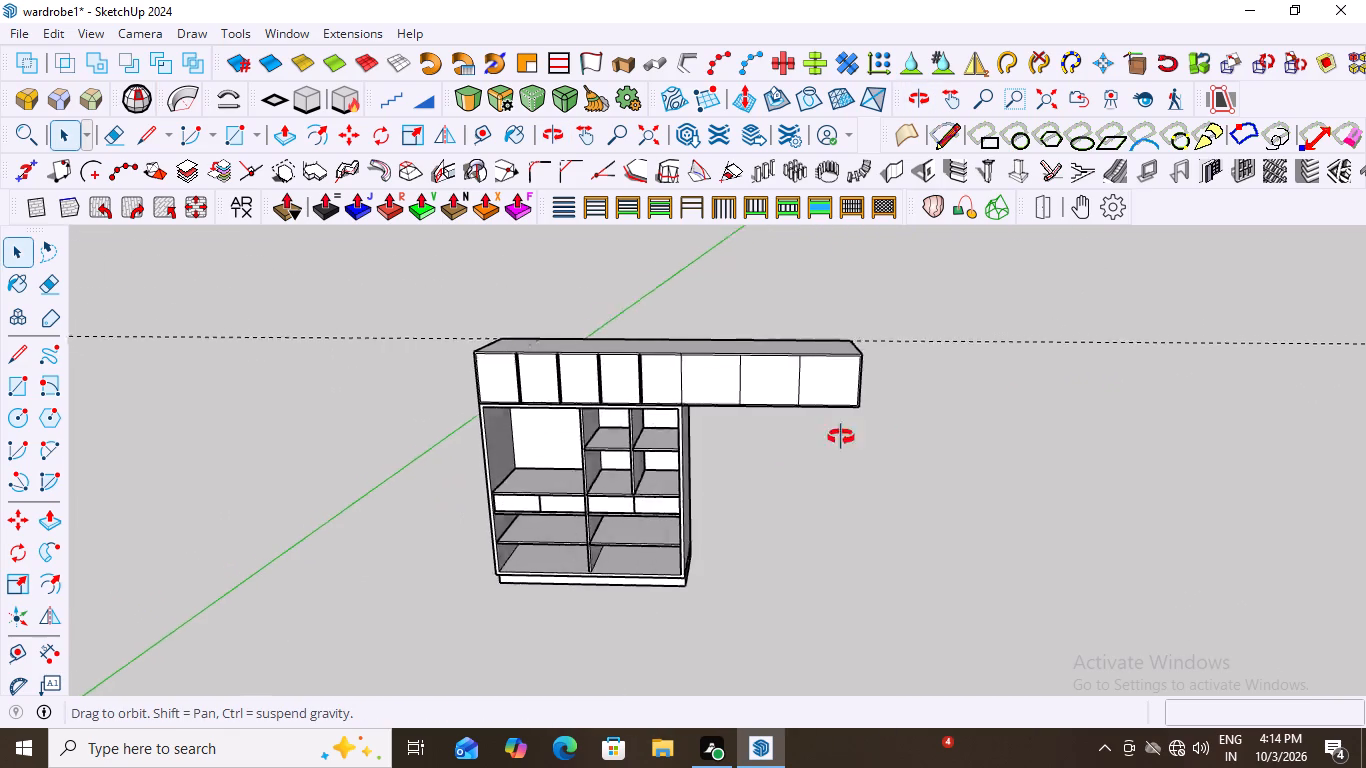
pyautogui.moveTo(841, 437); pyautogui.dragTo(803, 607, button='middle')
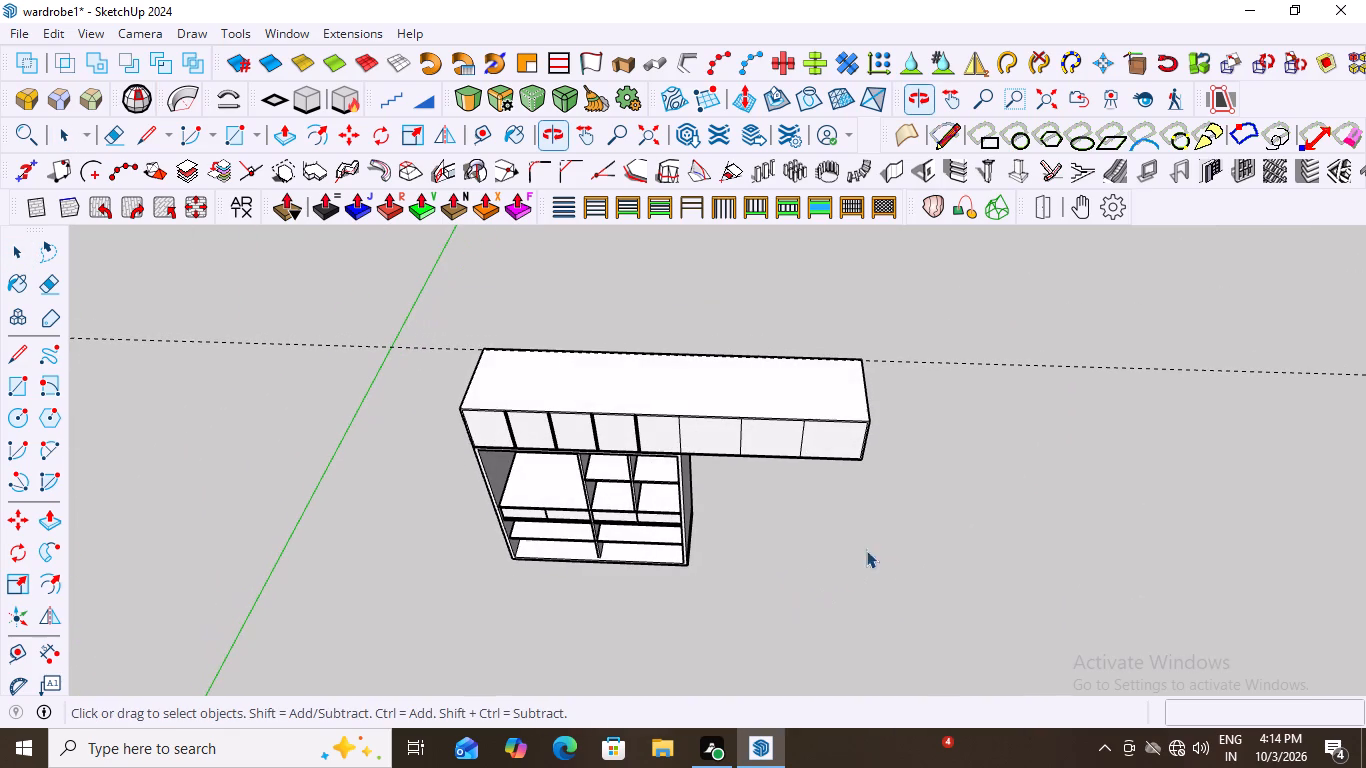
pyautogui.scroll(8, 840, 344)
pyautogui.moveTo(869, 338); pyautogui.dragTo(884, 365, button='middle')
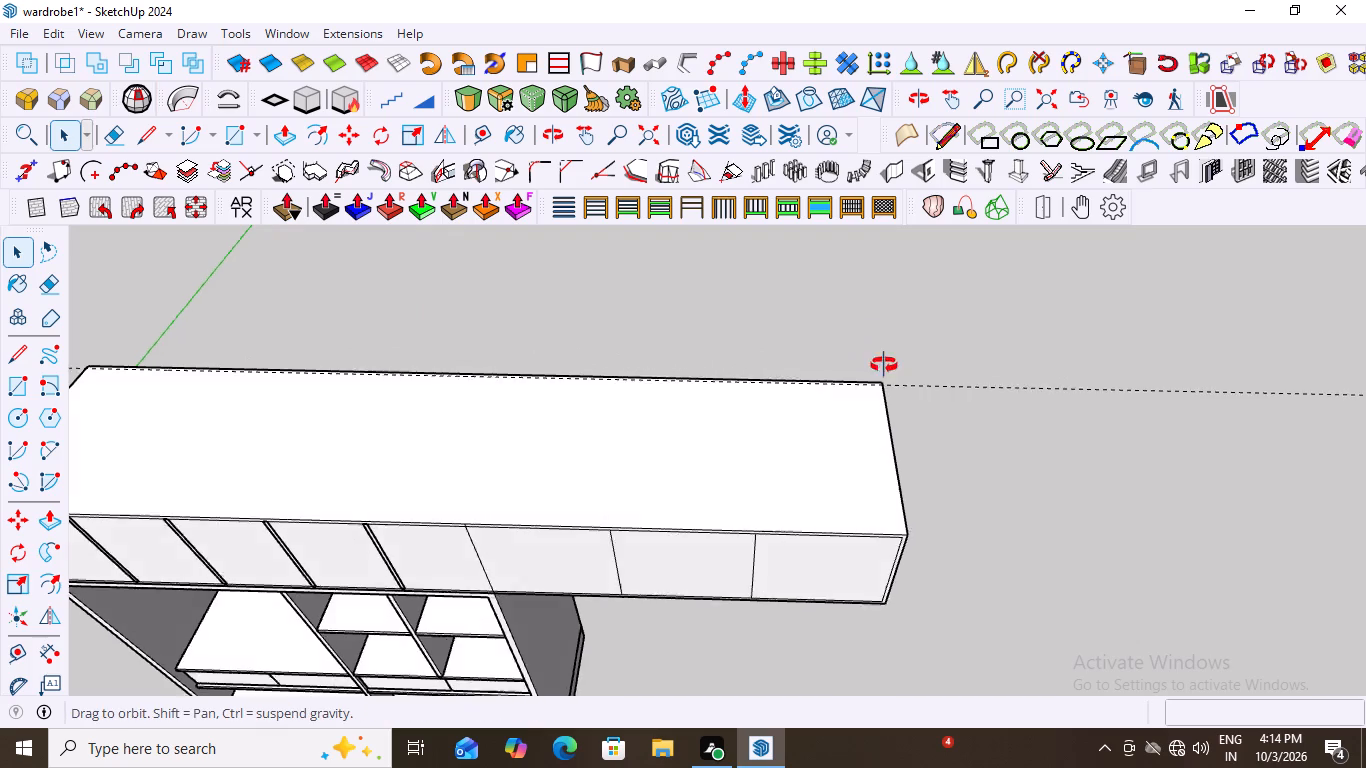
pyautogui.moveTo(884, 365); pyautogui.dragTo(897, 413, button='middle')
pyautogui.scroll(11, 872, 407)
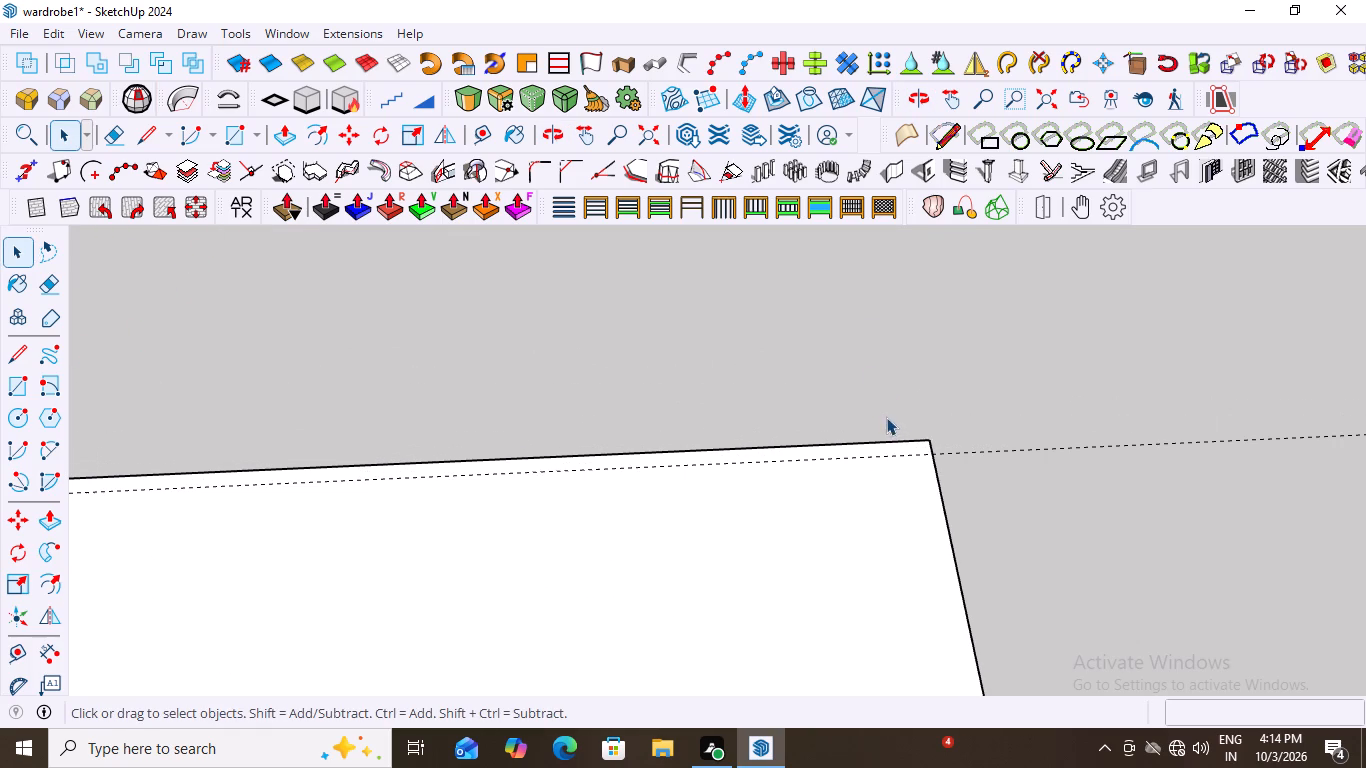
pyautogui.scroll(1, 791, 446)
pyautogui.scroll(-16, 730, 391)
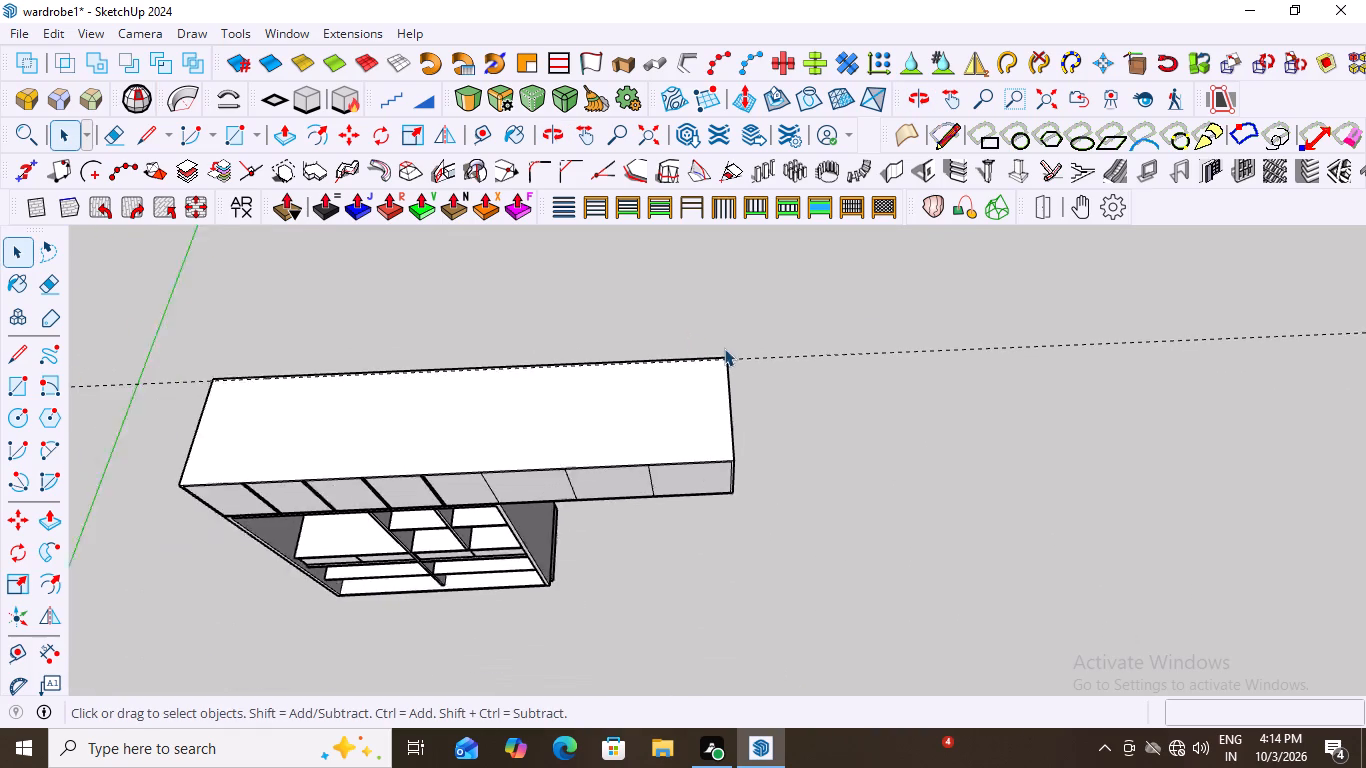
pyautogui.scroll(-2, 724, 348)
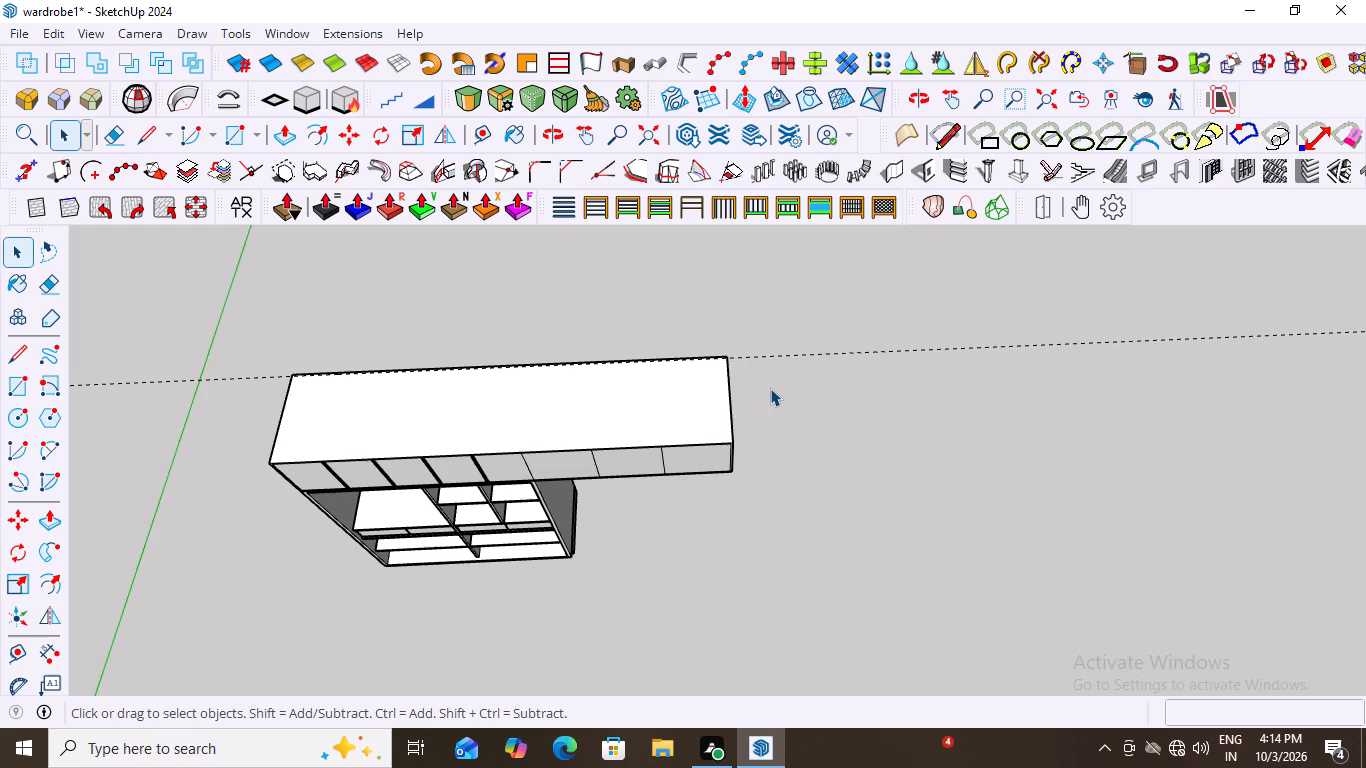
pyautogui.scroll(-4, 762, 366)
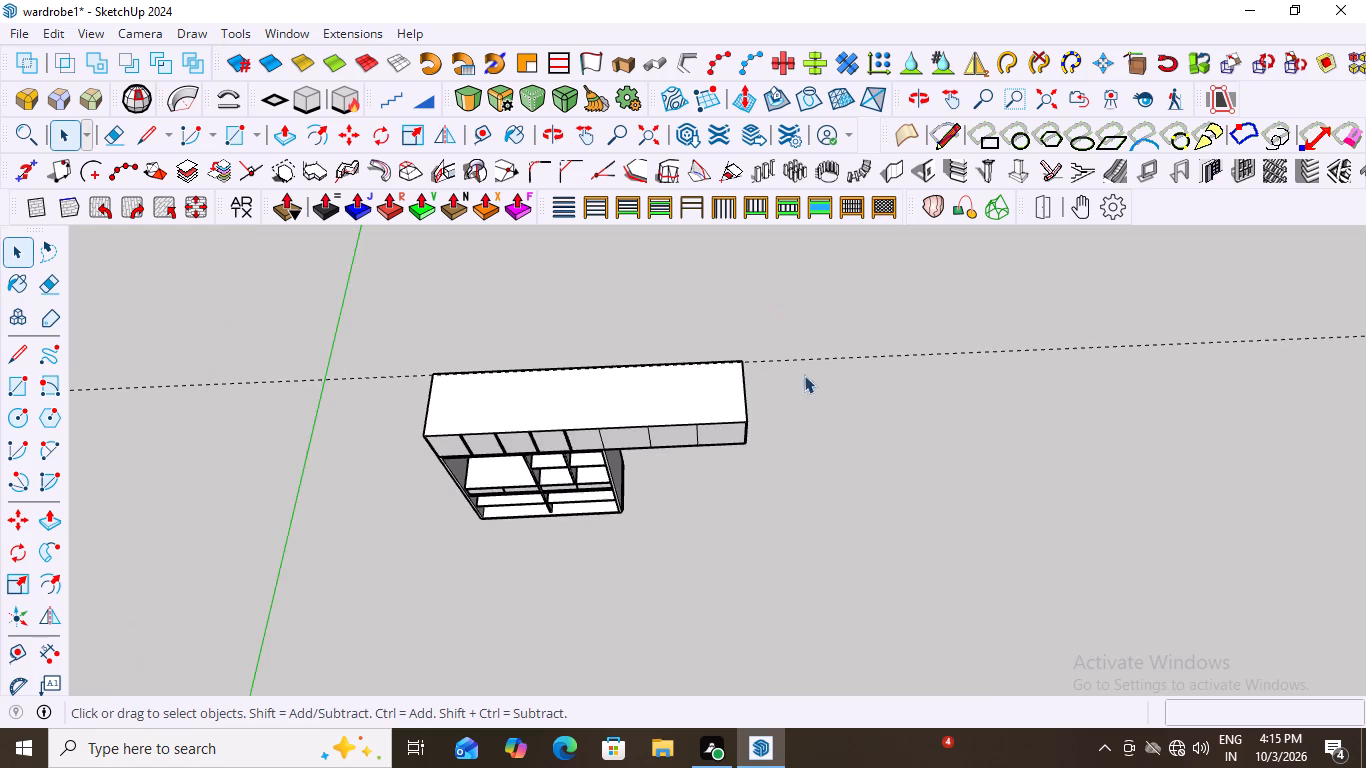
pyautogui.scroll(-2, 804, 375)
pyautogui.scroll(3, 389, 434)
pyautogui.scroll(11, 503, 376)
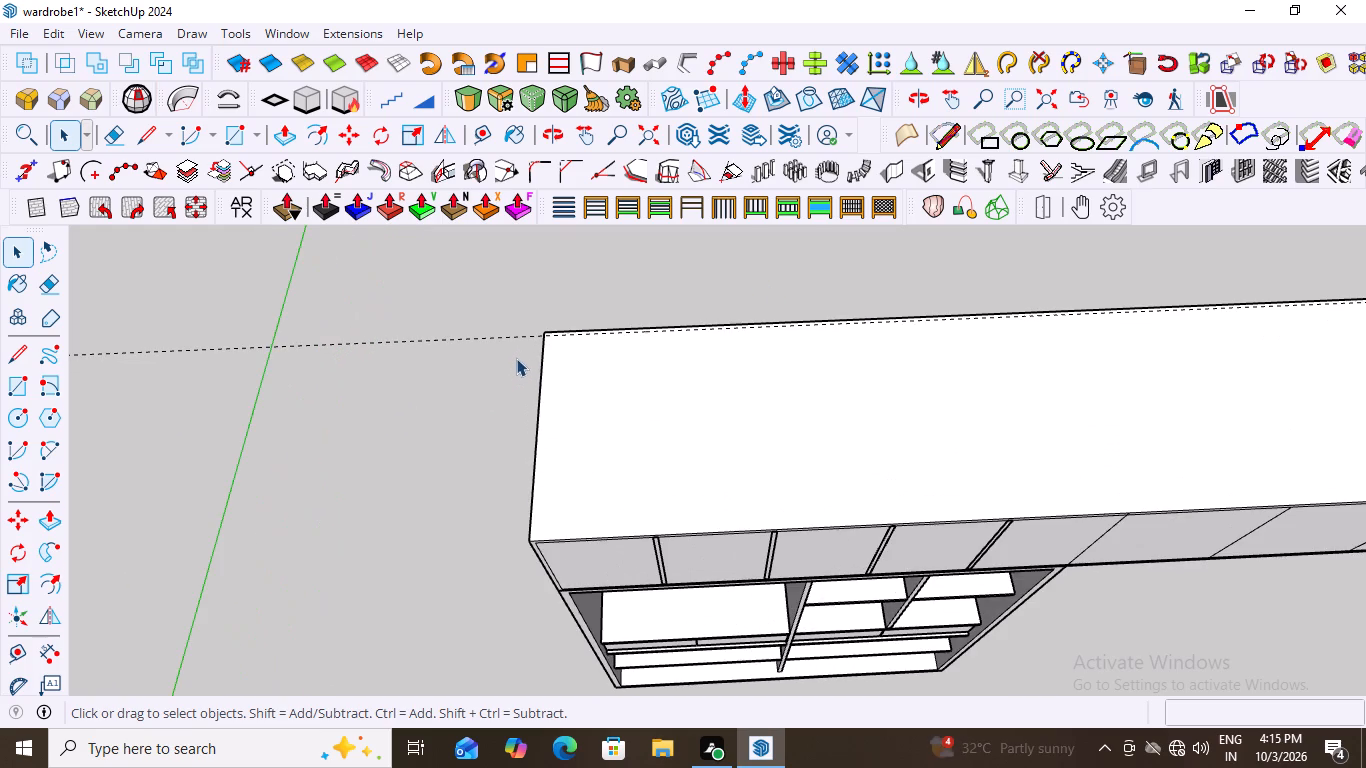
pyautogui.moveTo(539, 366); pyautogui.dragTo(538, 257, button='middle')
pyautogui.scroll(-12, 460, 335)
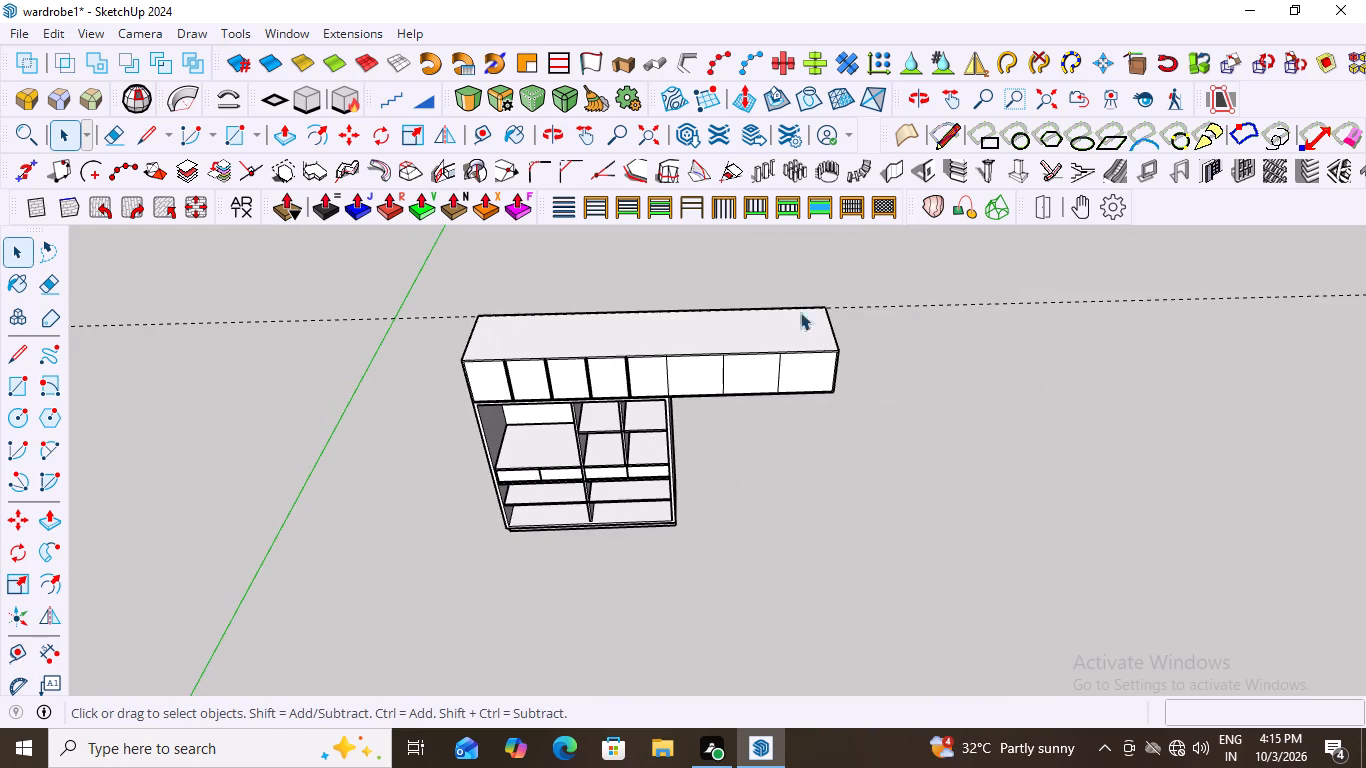
pyautogui.moveTo(982, 299); pyautogui.dragTo(655, 398, button='middle')
pyautogui.scroll(4, 809, 492)
pyautogui.moveTo(784, 472); pyautogui.dragTo(832, 472, button='middle')
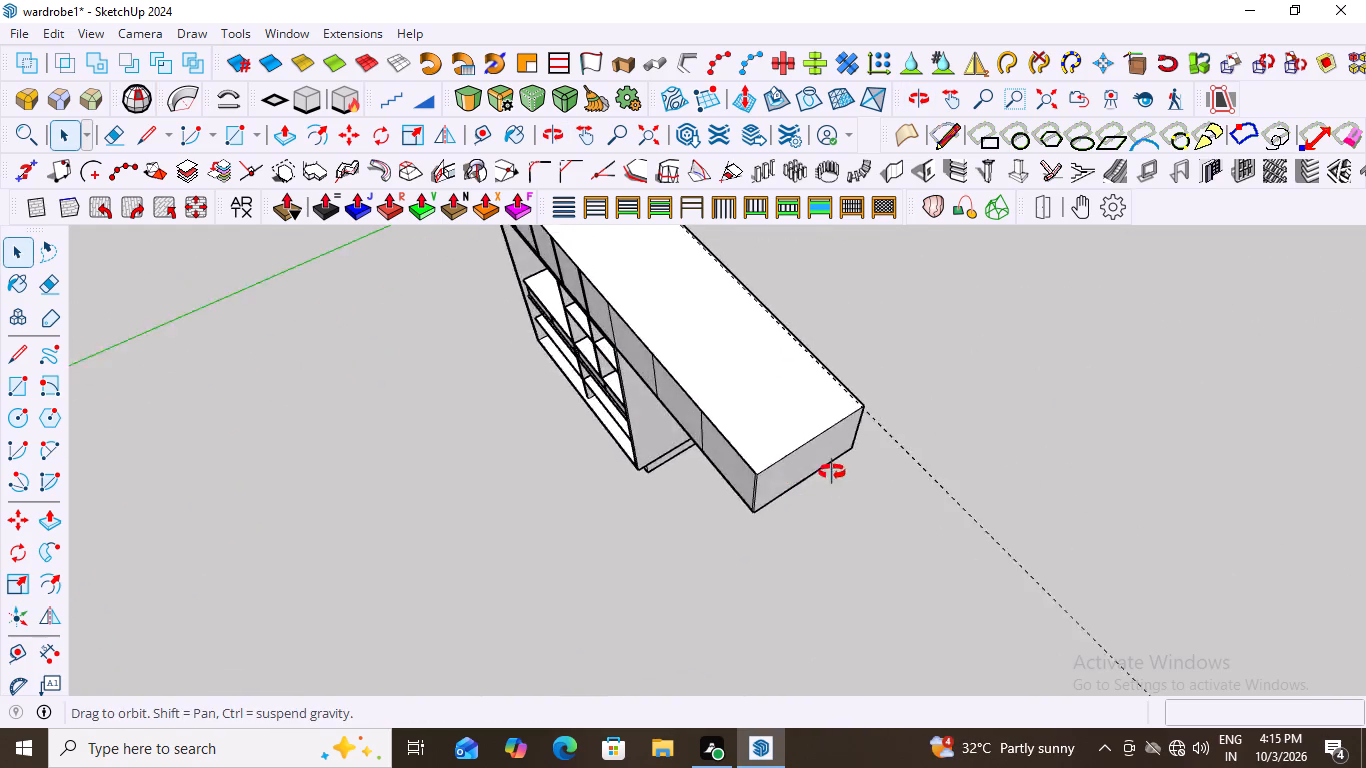
pyautogui.moveTo(832, 472); pyautogui.dragTo(935, 461, button='middle')
pyautogui.scroll(-9, 782, 443)
pyautogui.moveTo(845, 468); pyautogui.dragTo(1007, 414, button='middle')
pyautogui.scroll(7, 367, 390)
pyautogui.moveTo(635, 353); pyautogui.dragTo(681, 456, button='middle')
pyautogui.scroll(4, 533, 417)
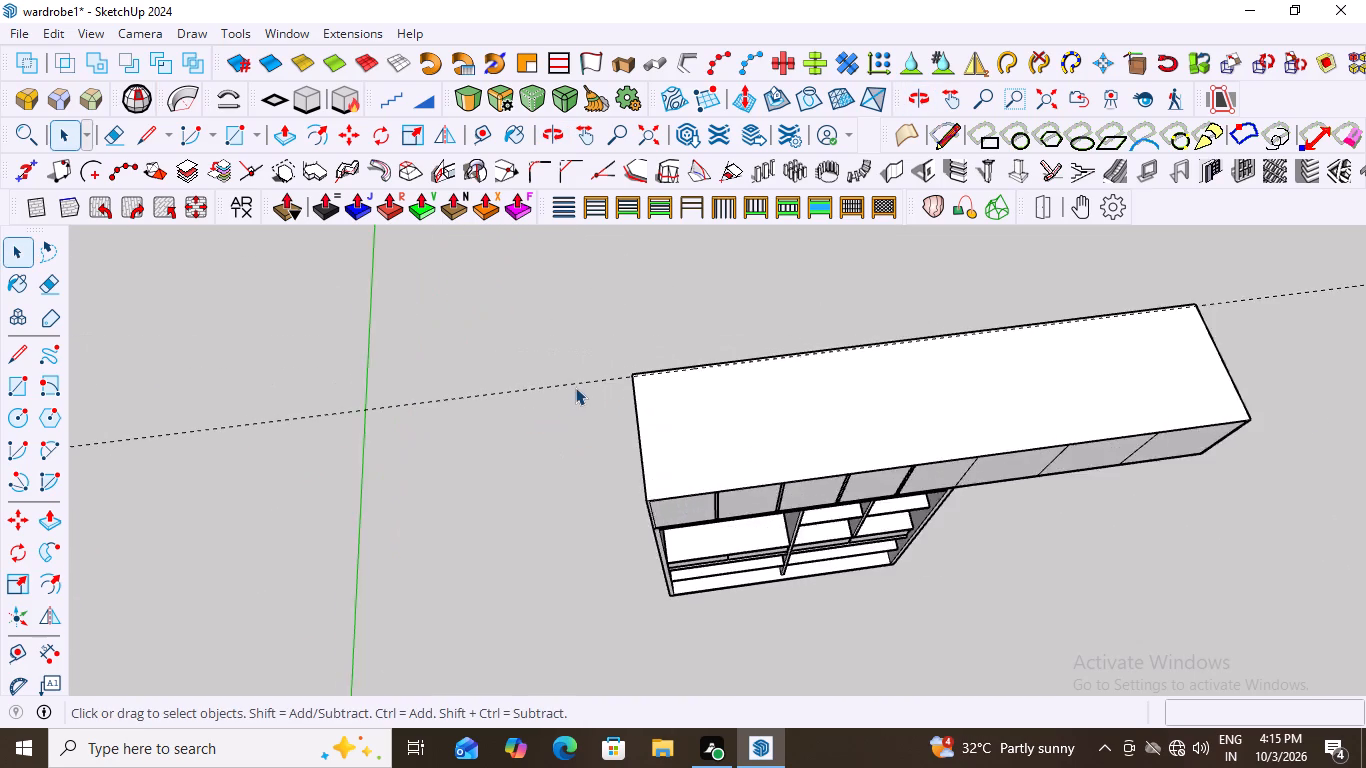
pyautogui.scroll(9, 575, 387)
pyautogui.scroll(-15, 560, 342)
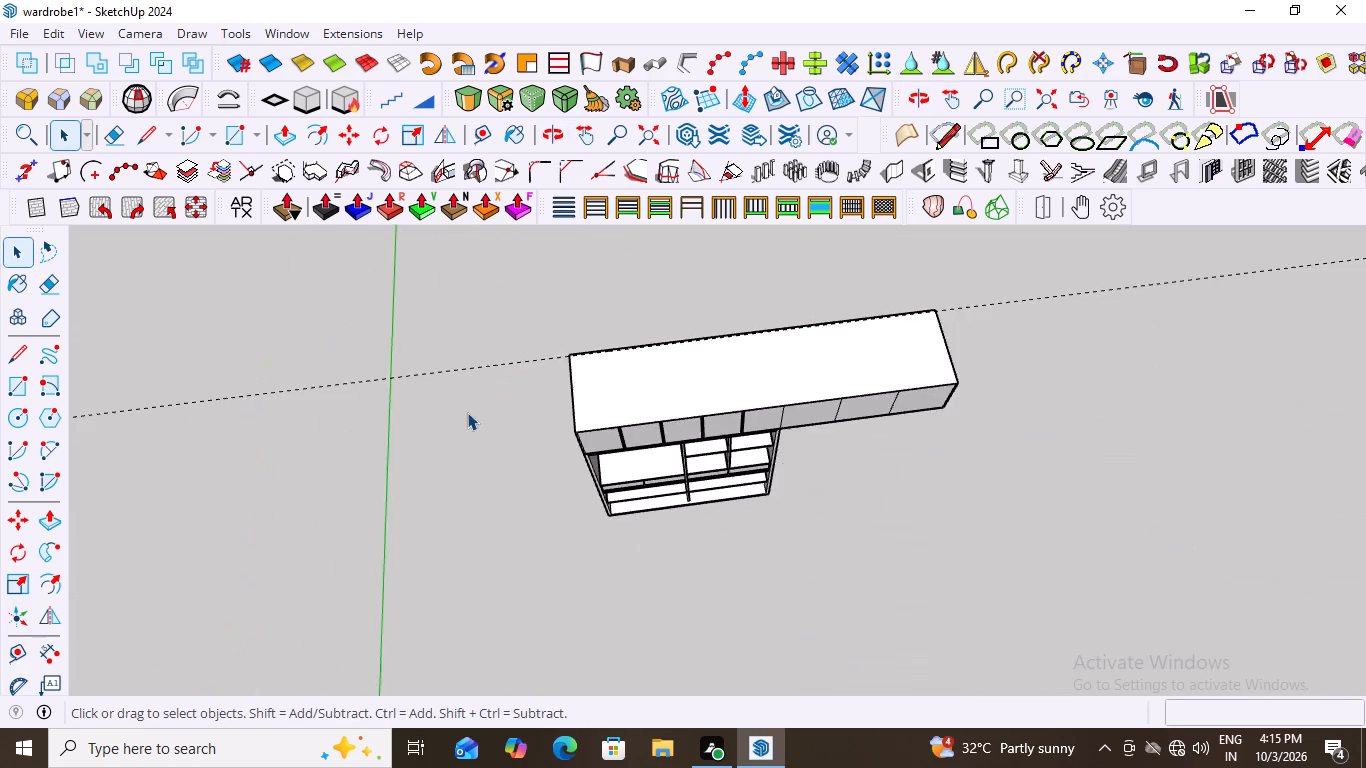
pyautogui.scroll(-5, 467, 412)
pyautogui.moveTo(975, 422); pyautogui.dragTo(617, 319, button='middle')
pyautogui.scroll(2, 845, 459)
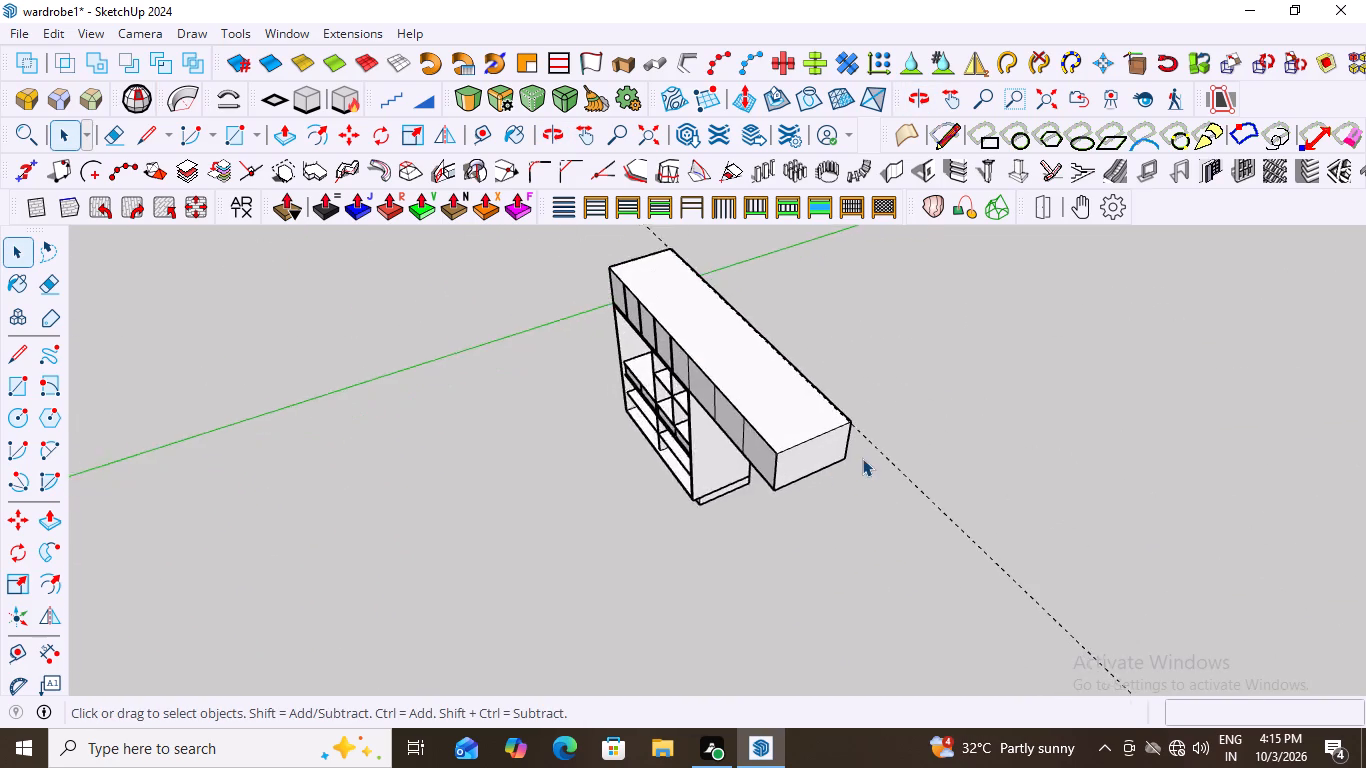
pyautogui.scroll(7, 862, 458)
pyautogui.moveTo(777, 487); pyautogui.dragTo(980, 493, button='middle')
pyautogui.scroll(-9, 868, 402)
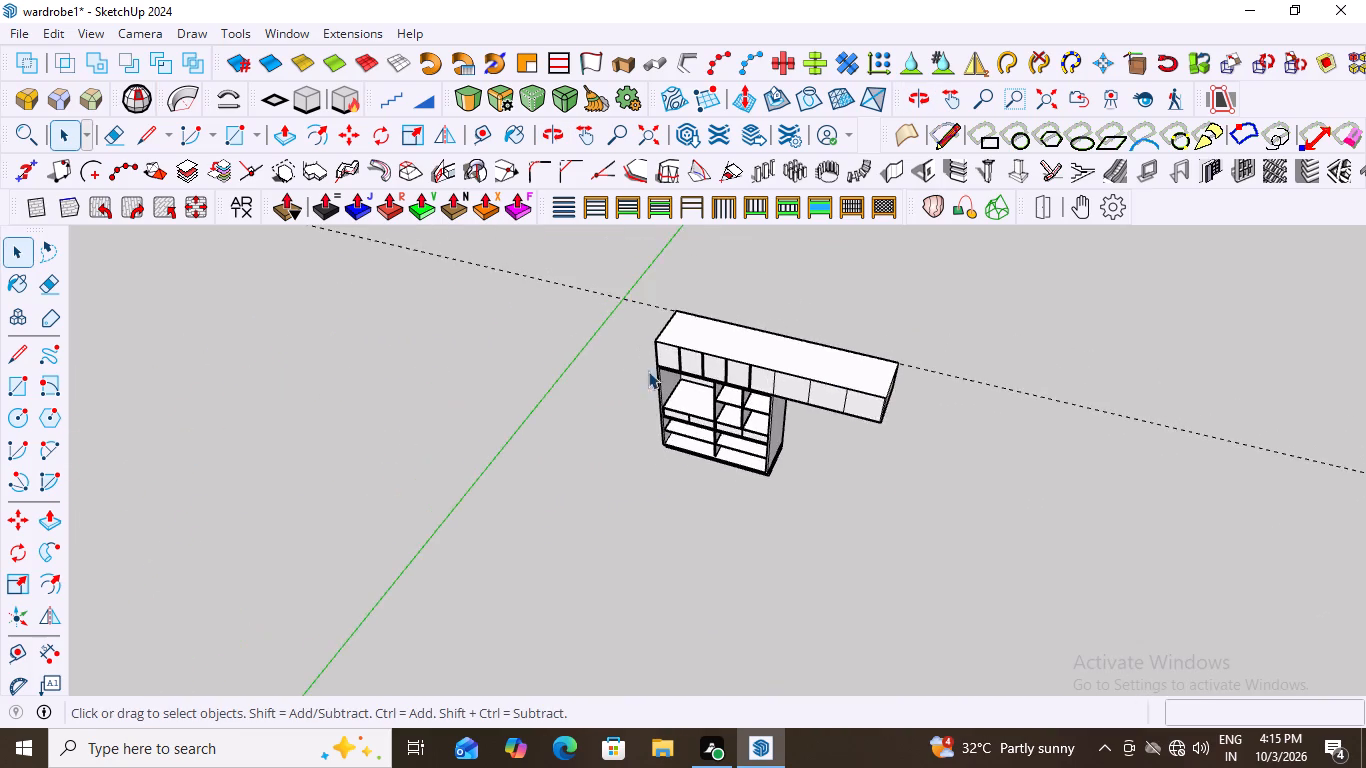
pyautogui.scroll(-4, 648, 371)
pyautogui.moveTo(725, 430); pyautogui.dragTo(923, 522, button='middle')
# Inspect up close how the dashed guide line meets the top cabinet's rear corner at the wardrobe end.
pyautogui.scroll(4, 478, 333)
pyautogui.scroll(2, 716, 360)
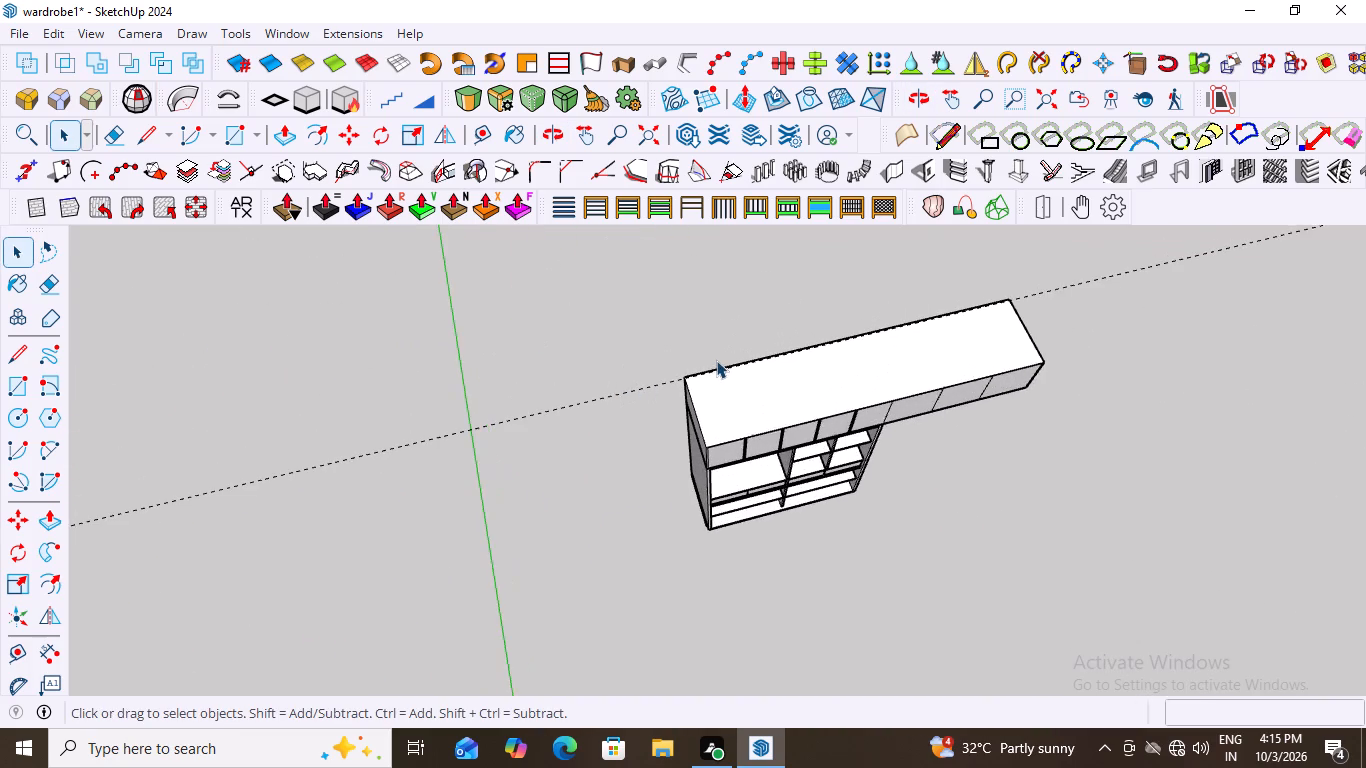
pyautogui.scroll(16, 716, 360)
pyautogui.moveTo(545, 375); pyautogui.dragTo(556, 435, button='middle')
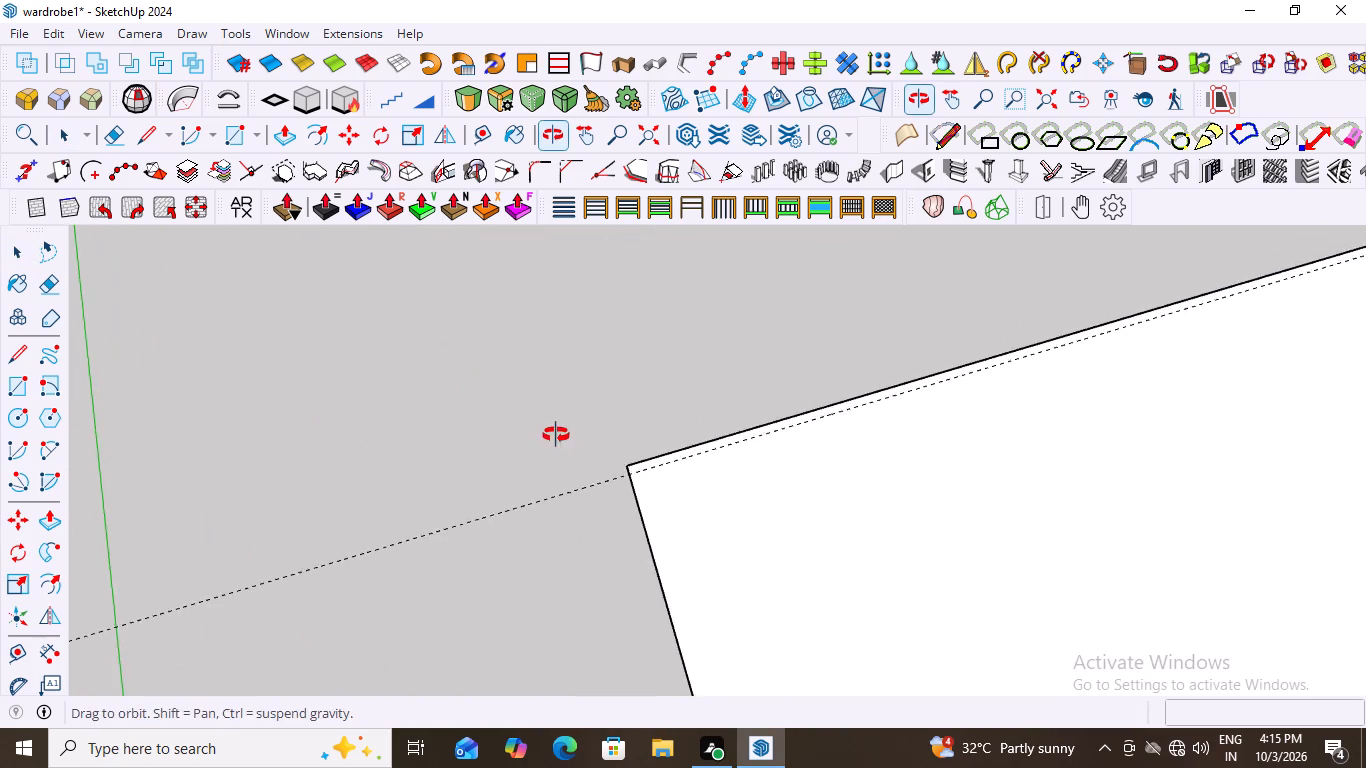
pyautogui.scroll(8, 646, 463)
pyautogui.scroll(-10, 597, 429)
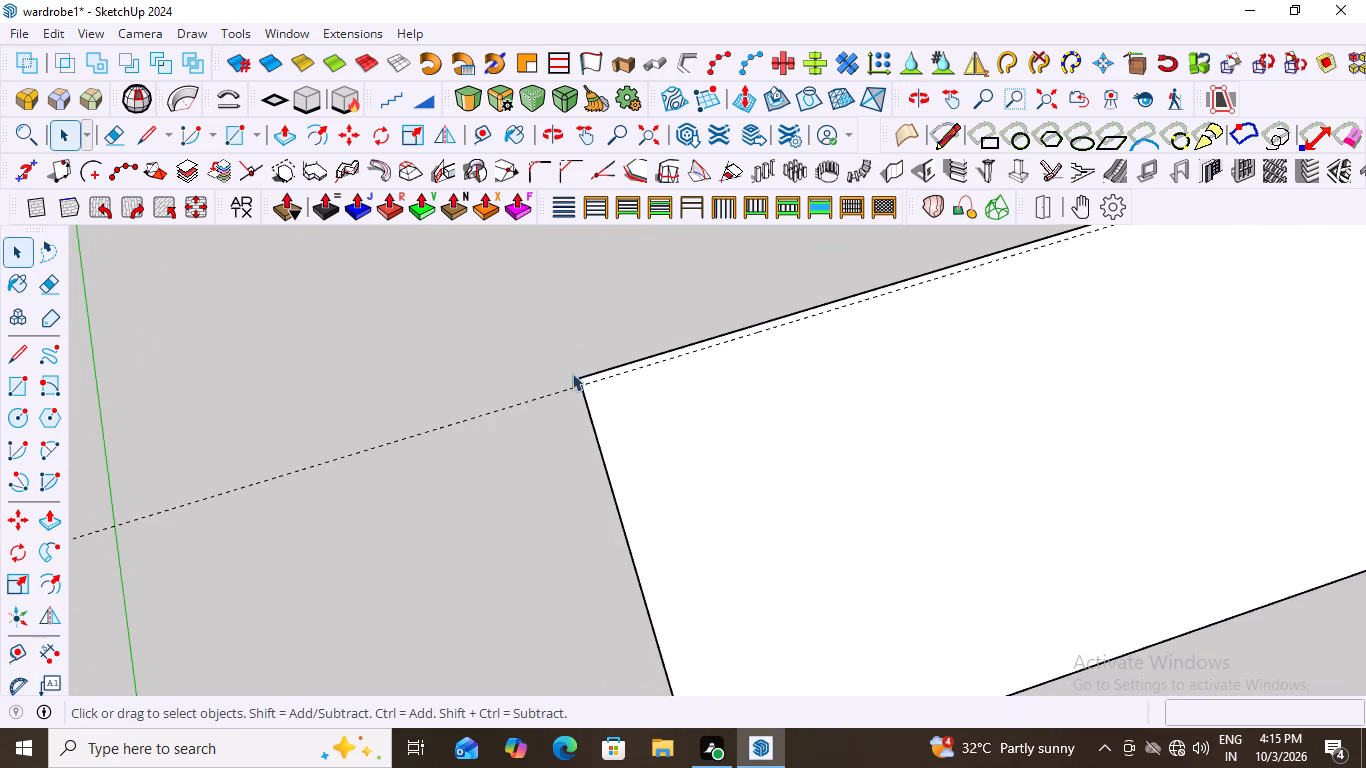
pyautogui.moveTo(560, 395); pyautogui.dragTo(552, 321, button='middle')
pyautogui.scroll(-9, 547, 319)
pyautogui.scroll(5, 578, 250)
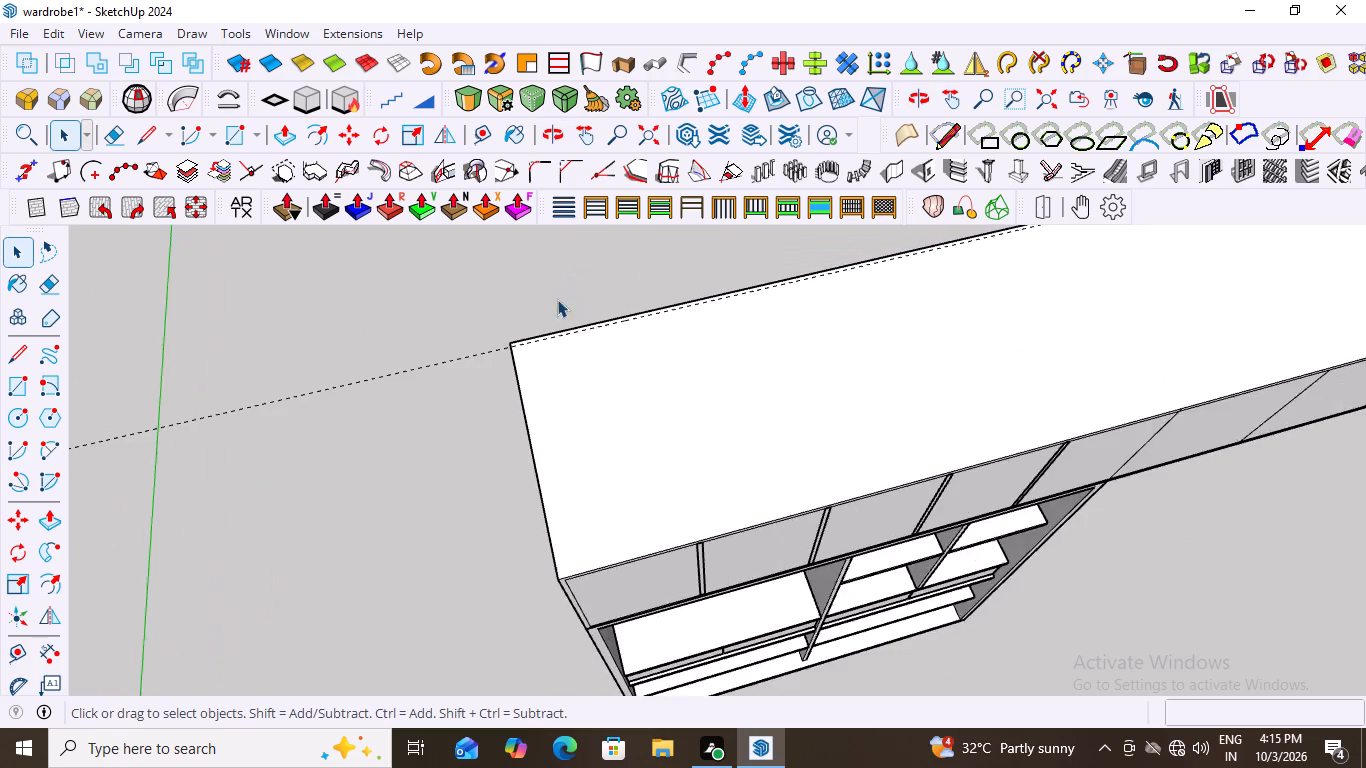
pyautogui.scroll(12, 488, 353)
pyautogui.scroll(3, 617, 341)
pyautogui.scroll(-2, 538, 322)
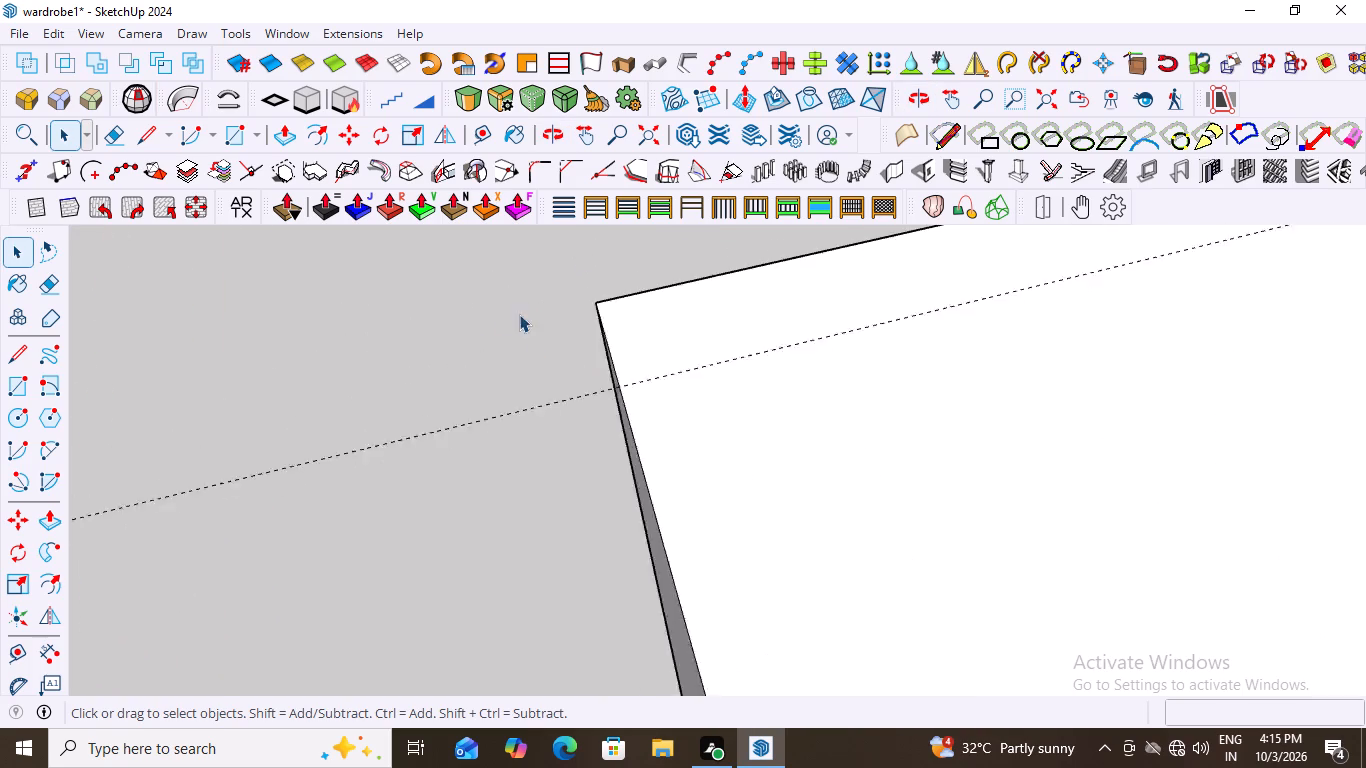
pyautogui.scroll(-3, 519, 314)
pyautogui.scroll(3, 558, 355)
pyautogui.scroll(2, 413, 300)
pyautogui.moveTo(469, 375); pyautogui.dragTo(554, 330, button='middle')
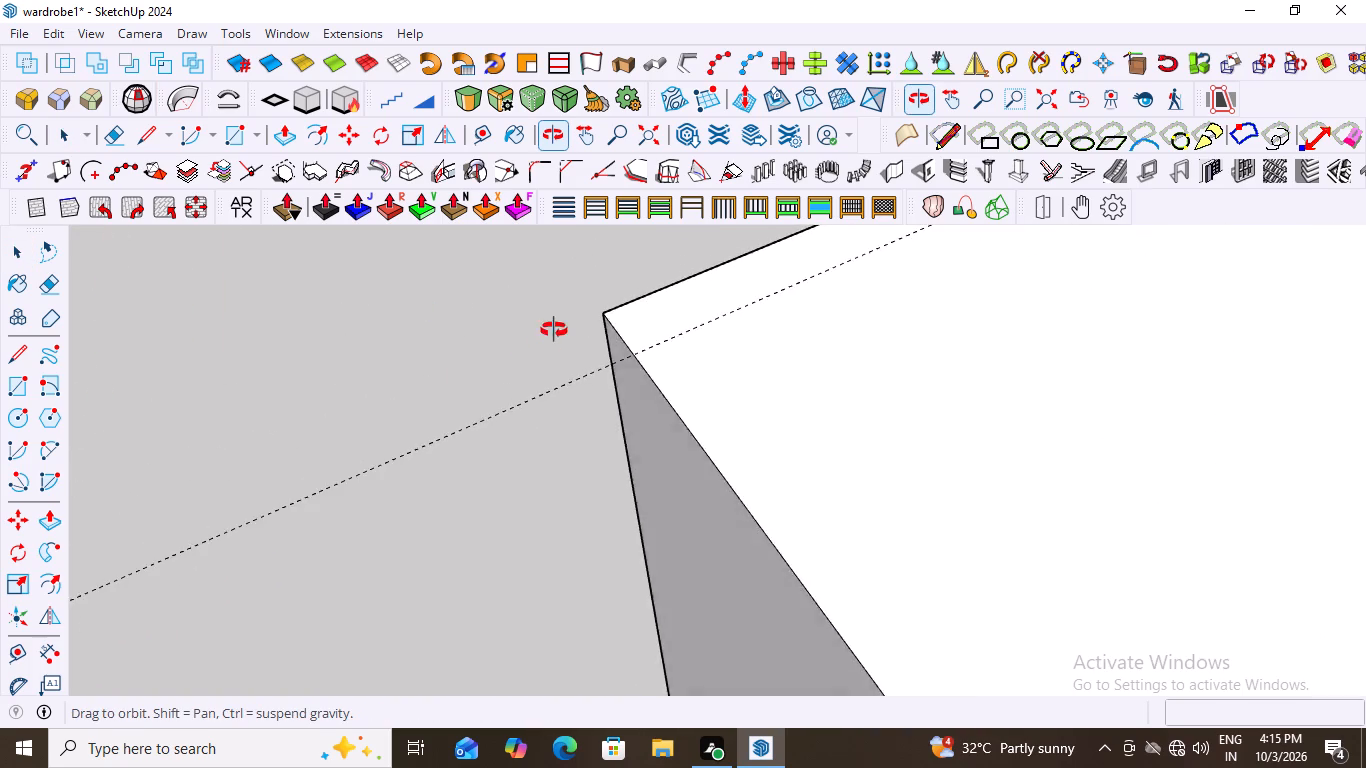
pyautogui.moveTo(554, 330); pyautogui.dragTo(614, 269, button='middle')
pyautogui.moveTo(604, 430); pyautogui.dragTo(469, 303, button='middle')
pyautogui.scroll(4, 650, 355)
pyautogui.scroll(4, 551, 365)
pyautogui.scroll(-6, 528, 359)
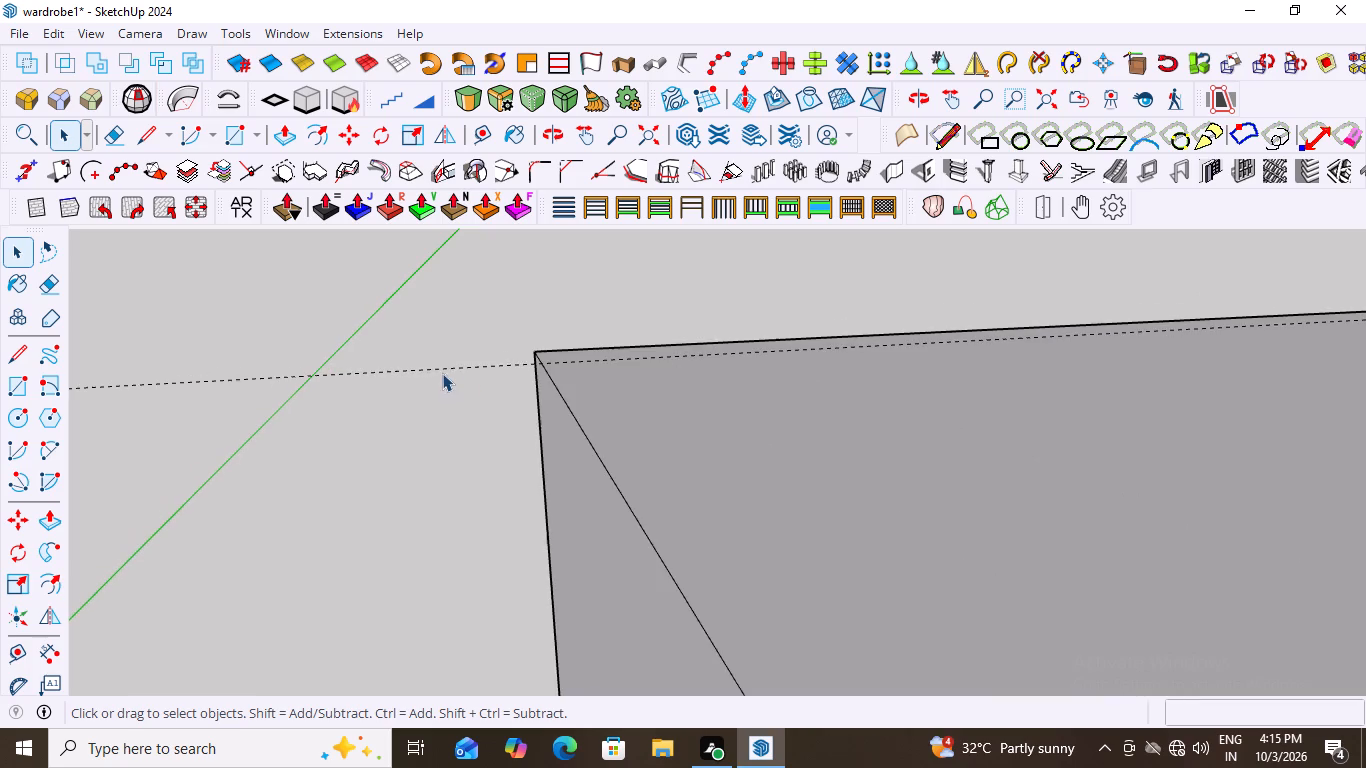
pyautogui.scroll(-3, 442, 373)
pyautogui.moveTo(502, 372); pyautogui.dragTo(478, 479, button='middle')
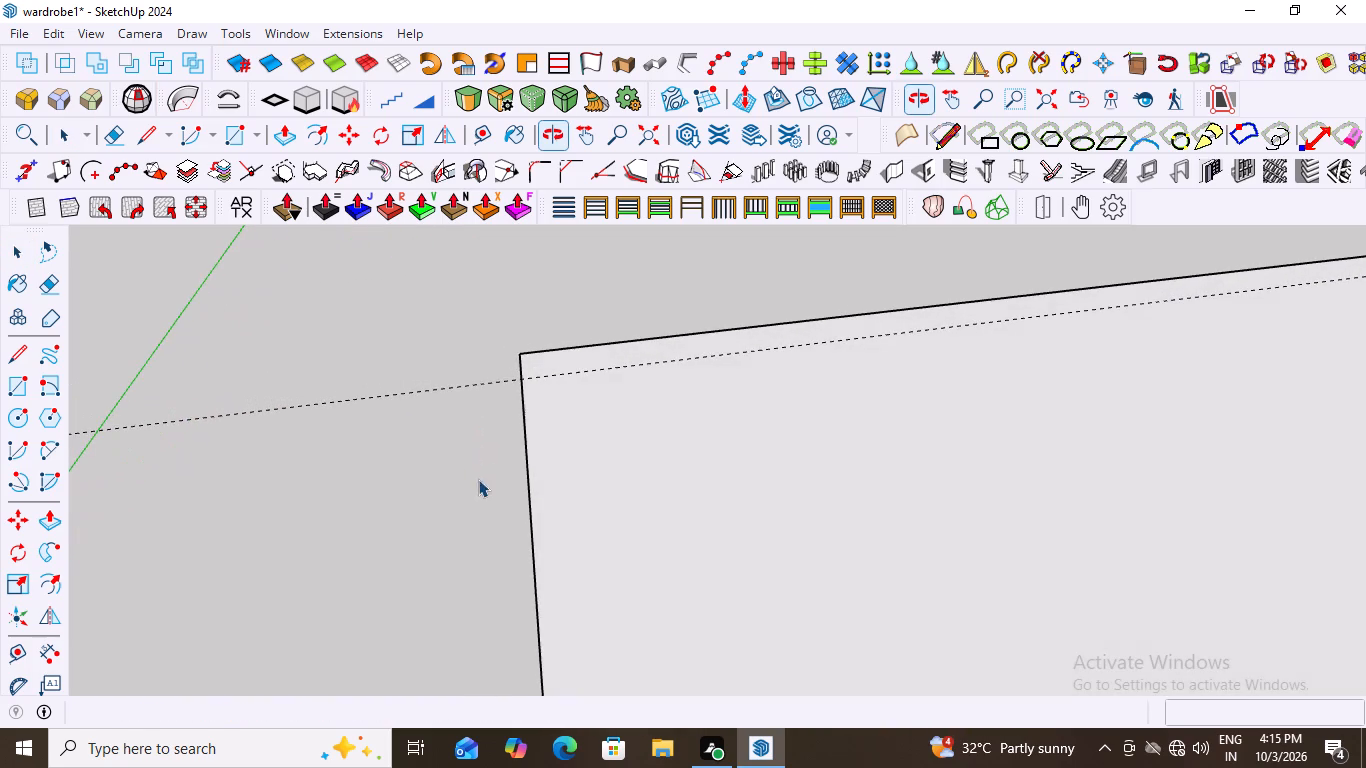
pyautogui.moveTo(500, 366); pyautogui.dragTo(440, 530, button='middle')
pyautogui.moveTo(466, 332); pyautogui.dragTo(465, 462, button='middle')
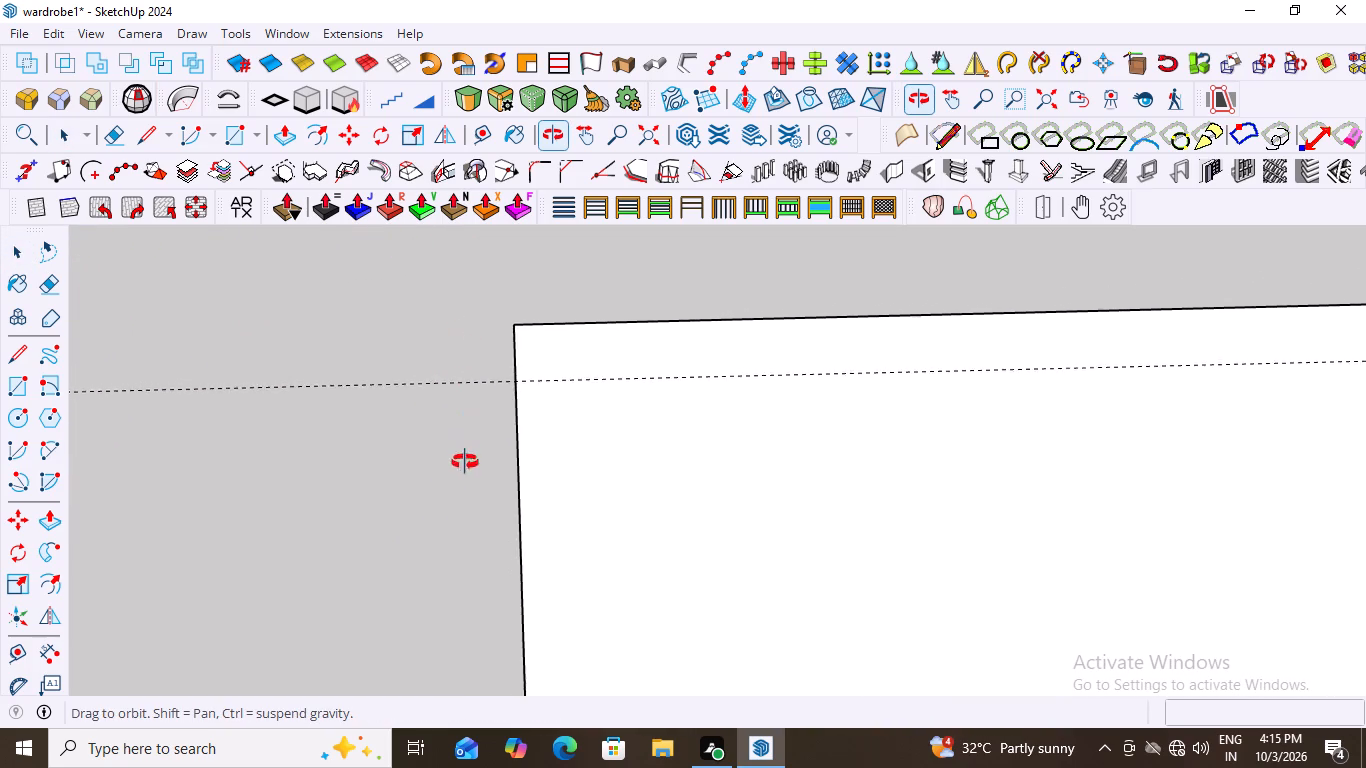
pyautogui.moveTo(465, 462); pyautogui.dragTo(448, 218, button='middle')
pyautogui.scroll(-20, 527, 319)
pyautogui.scroll(-5, 527, 319)
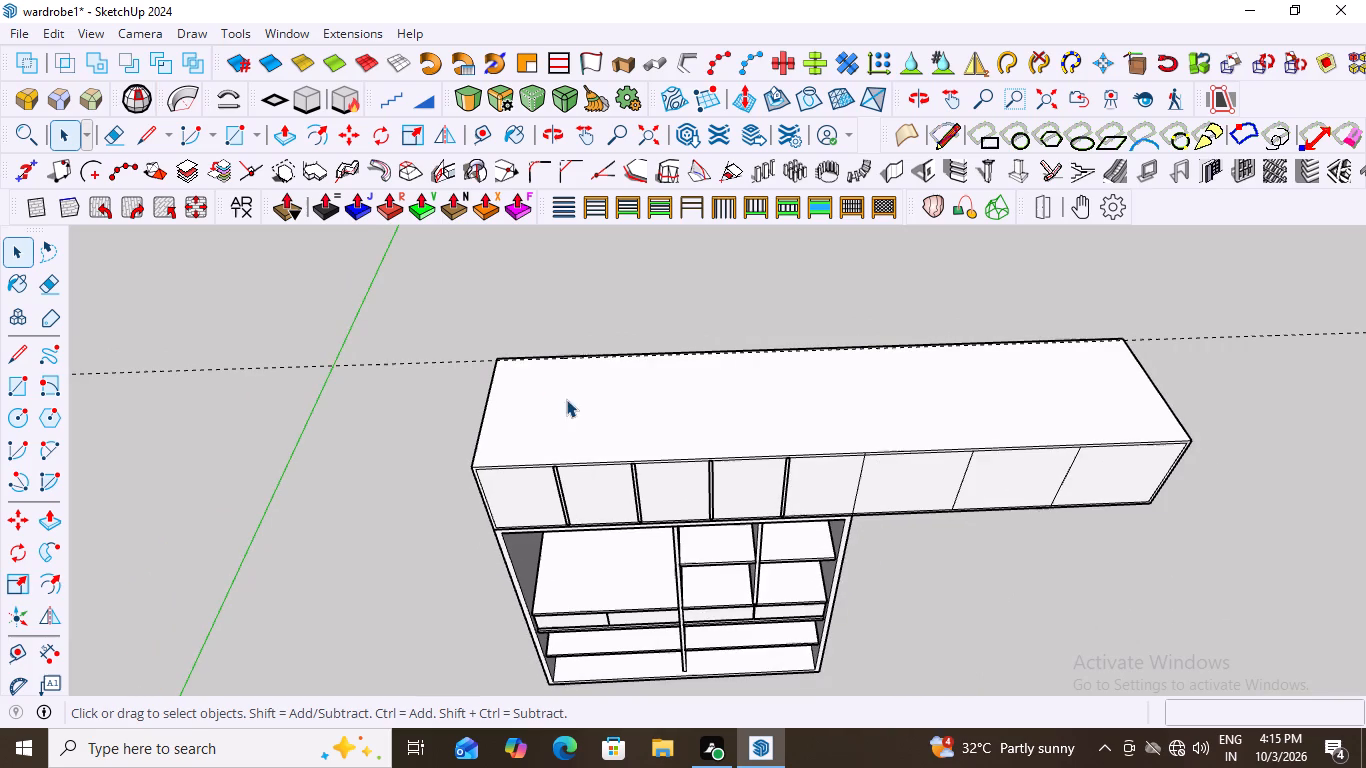
pyautogui.scroll(6, 431, 386)
pyautogui.moveTo(482, 376); pyautogui.dragTo(484, 375, button='middle')
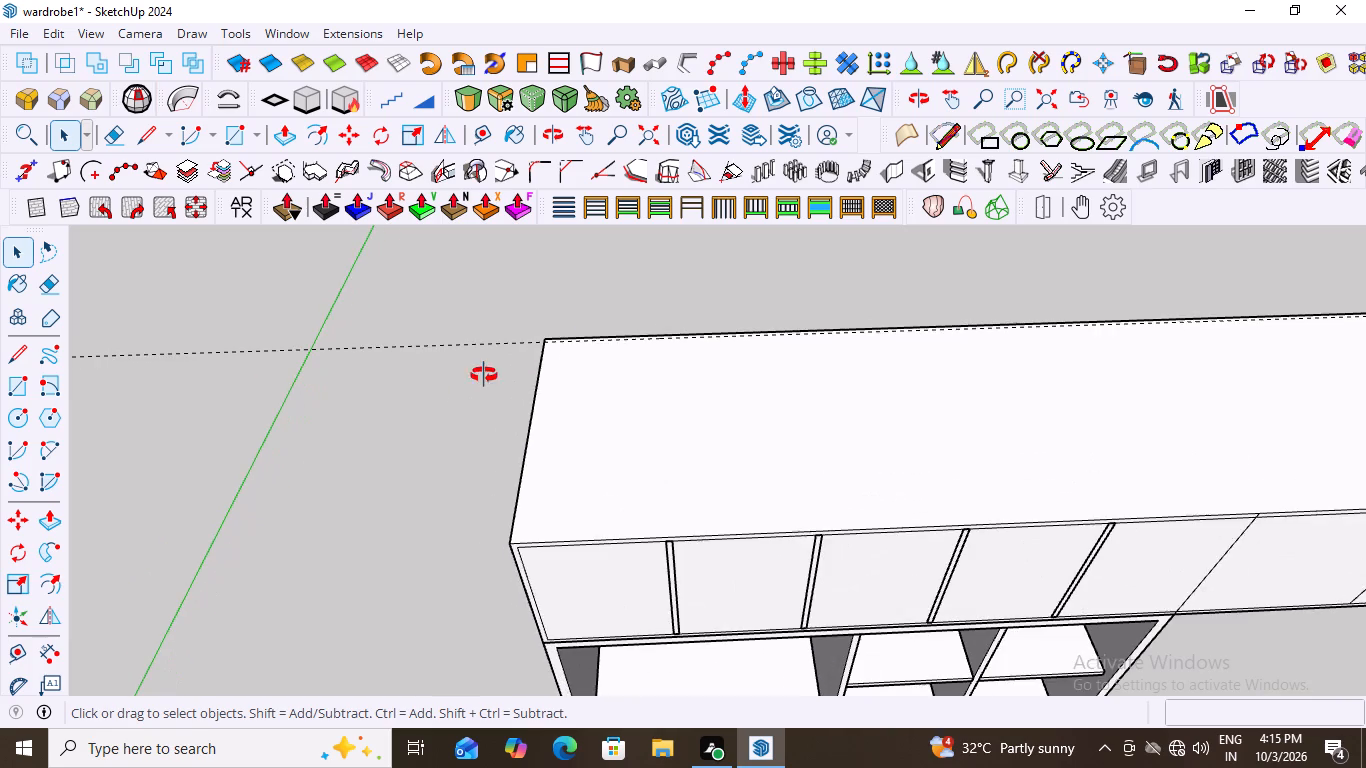
pyautogui.moveTo(484, 375); pyautogui.dragTo(535, 318, button='middle')
pyautogui.scroll(9, 590, 293)
pyautogui.scroll(-3, 470, 338)
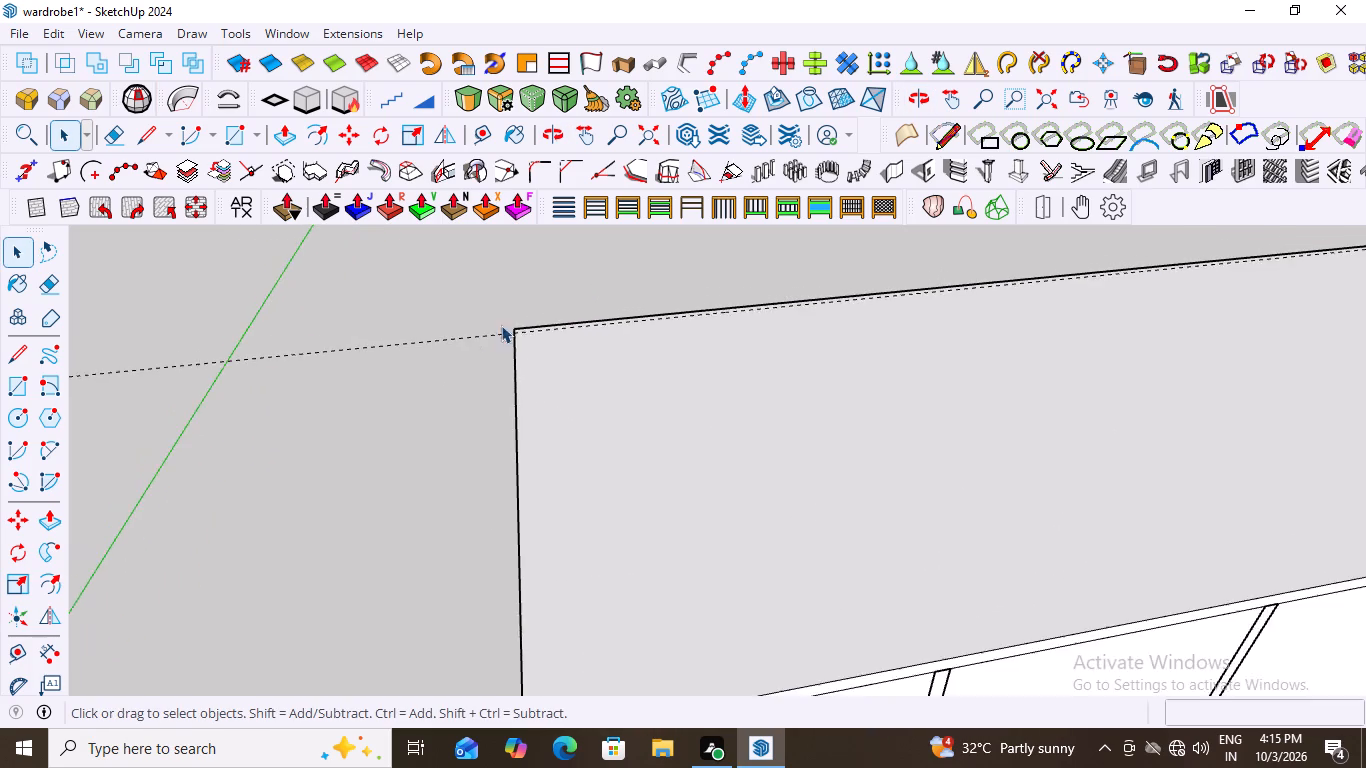
pyautogui.scroll(-4, 501, 325)
pyautogui.scroll(4, 407, 350)
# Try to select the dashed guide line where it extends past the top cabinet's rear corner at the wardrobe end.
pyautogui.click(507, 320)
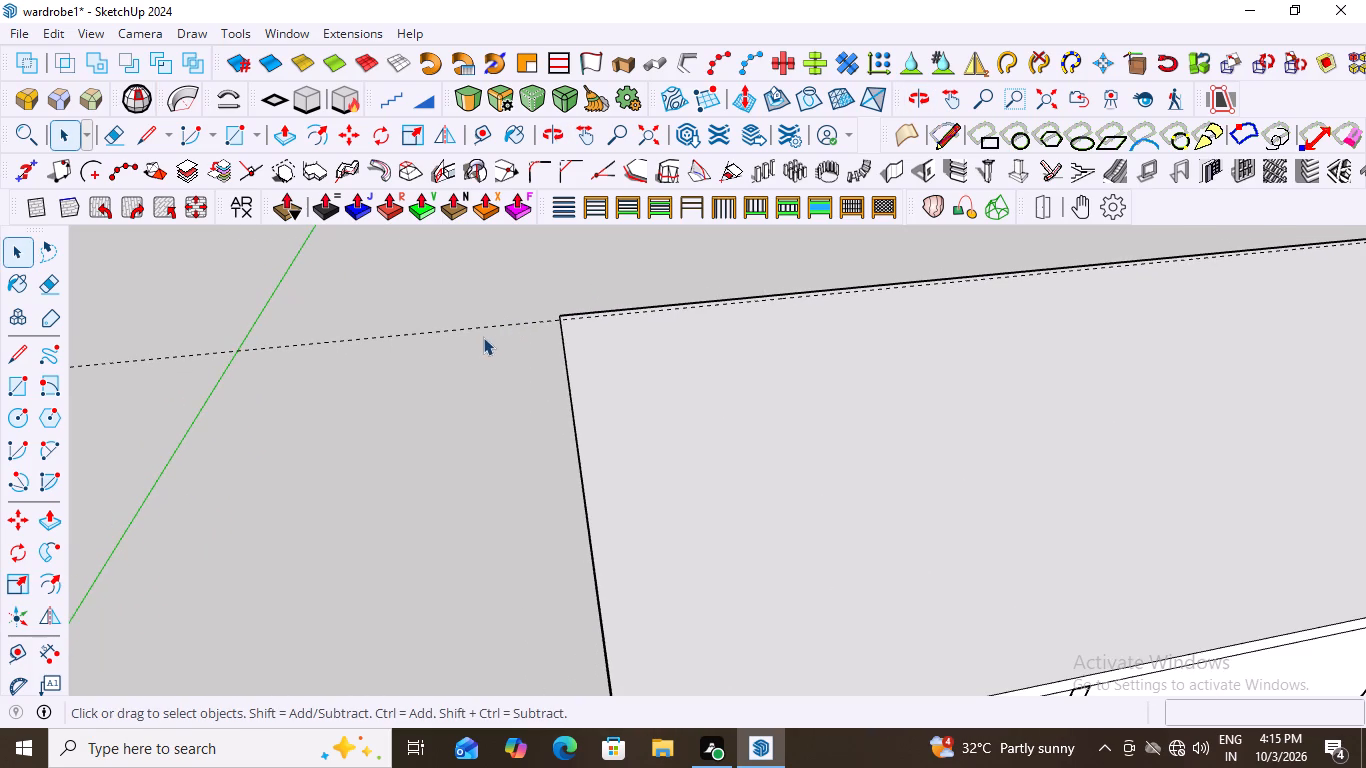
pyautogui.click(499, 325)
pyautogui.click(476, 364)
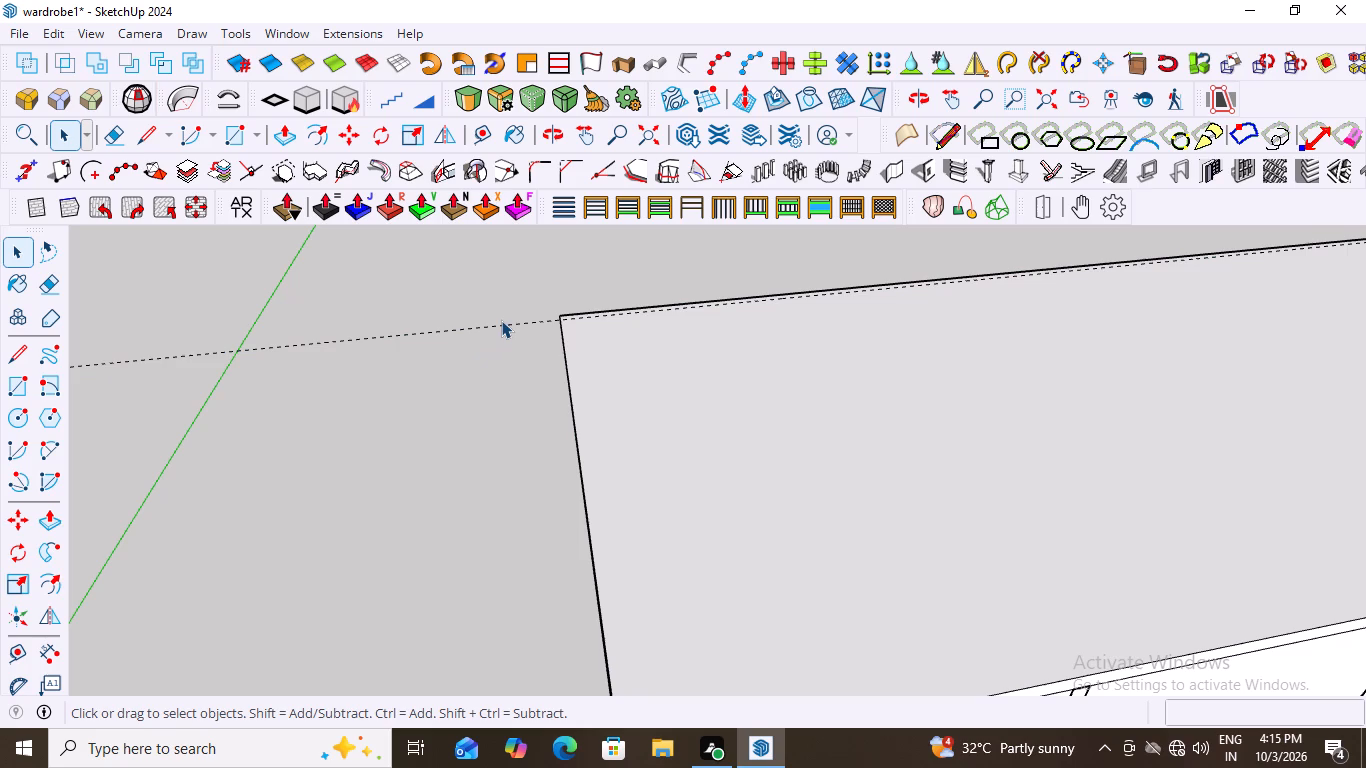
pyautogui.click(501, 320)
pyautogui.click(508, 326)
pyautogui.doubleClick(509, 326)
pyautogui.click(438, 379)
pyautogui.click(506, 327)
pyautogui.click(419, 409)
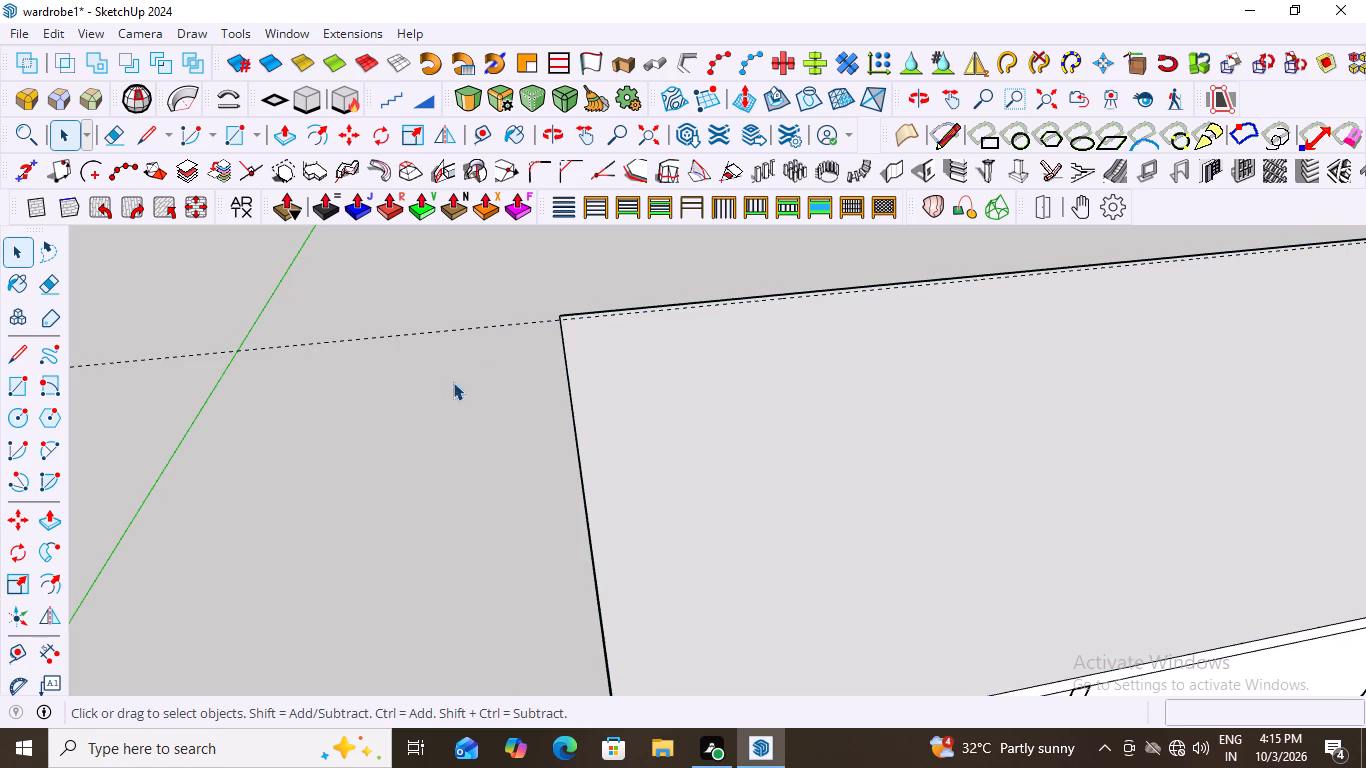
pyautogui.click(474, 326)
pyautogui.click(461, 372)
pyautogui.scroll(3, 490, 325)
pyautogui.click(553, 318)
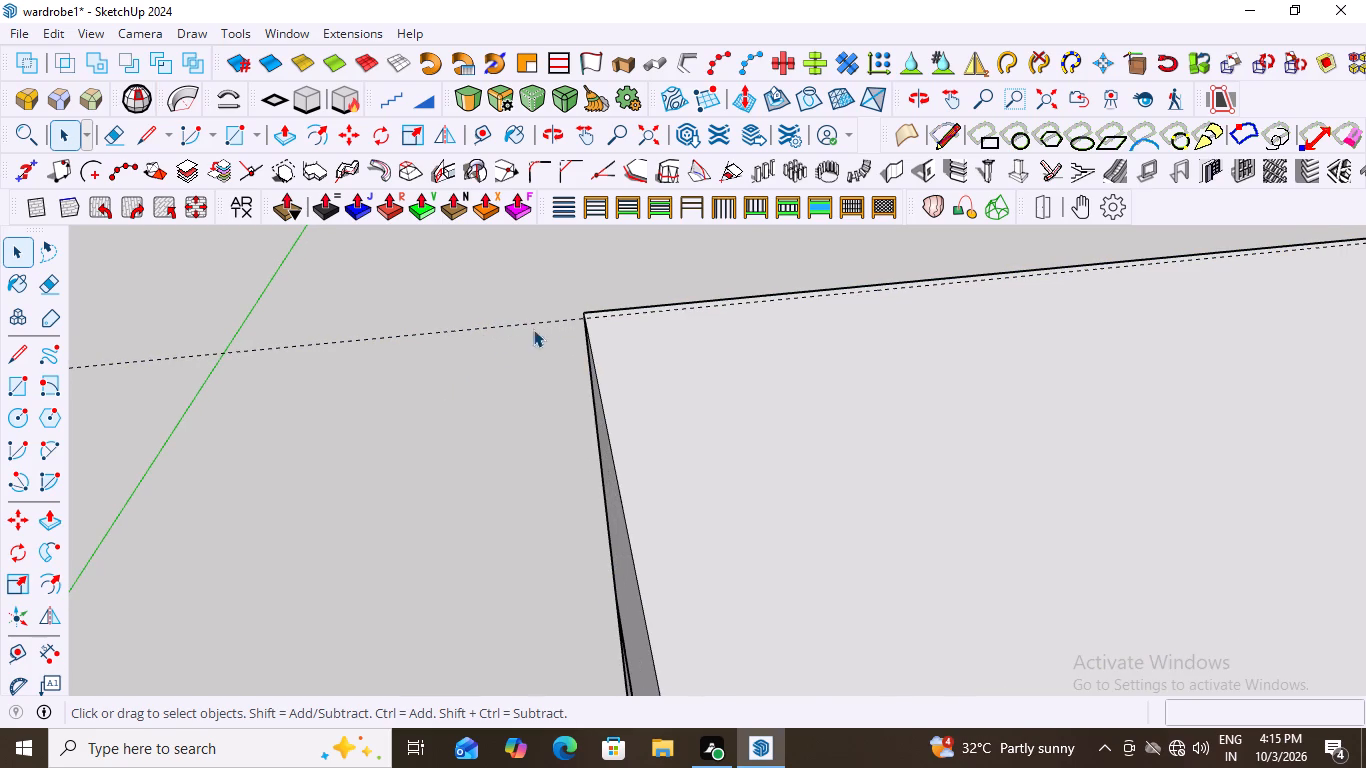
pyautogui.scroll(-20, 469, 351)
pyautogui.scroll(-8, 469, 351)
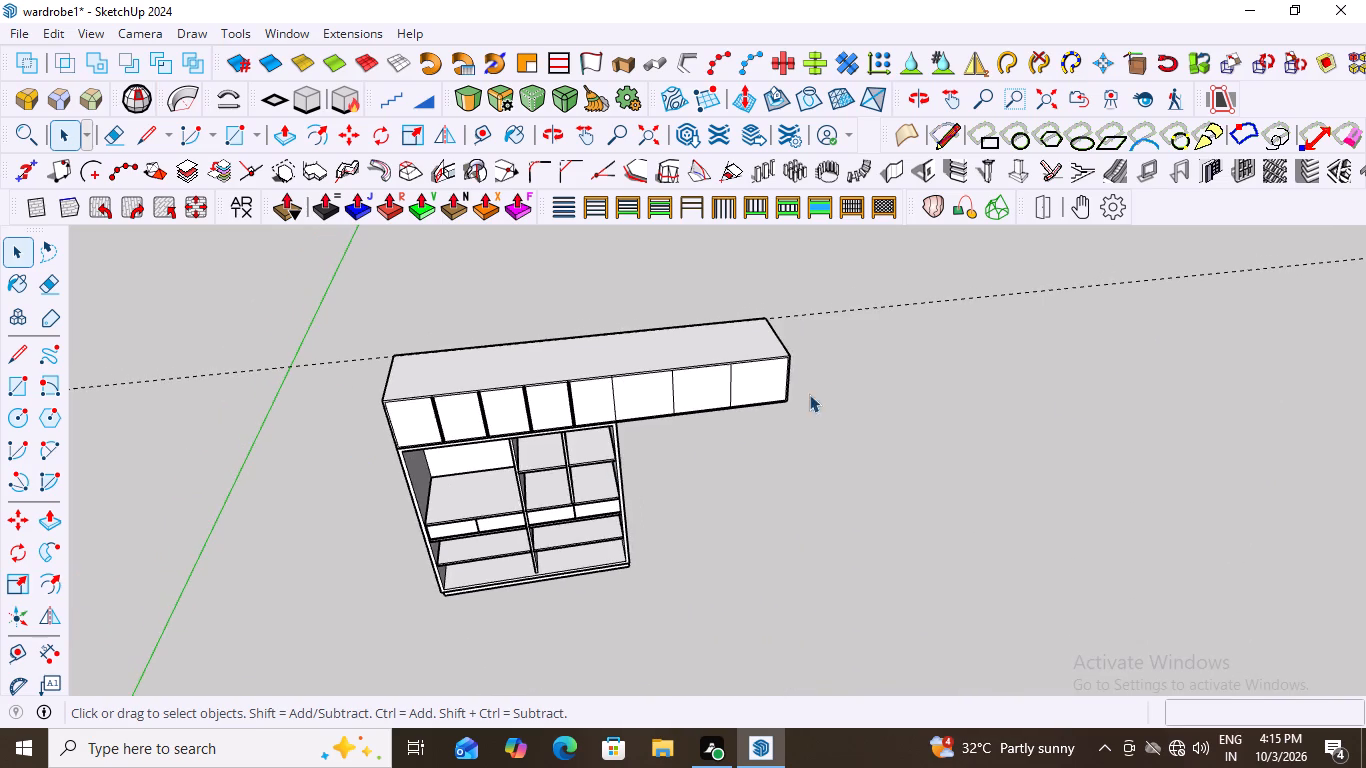
# Inspect how the dashed guide line meets the top cabinet's rear corner at the overhang end, from above and from the side.
pyautogui.moveTo(832, 377); pyautogui.dragTo(502, 482, button='middle')
pyautogui.scroll(14, 816, 409)
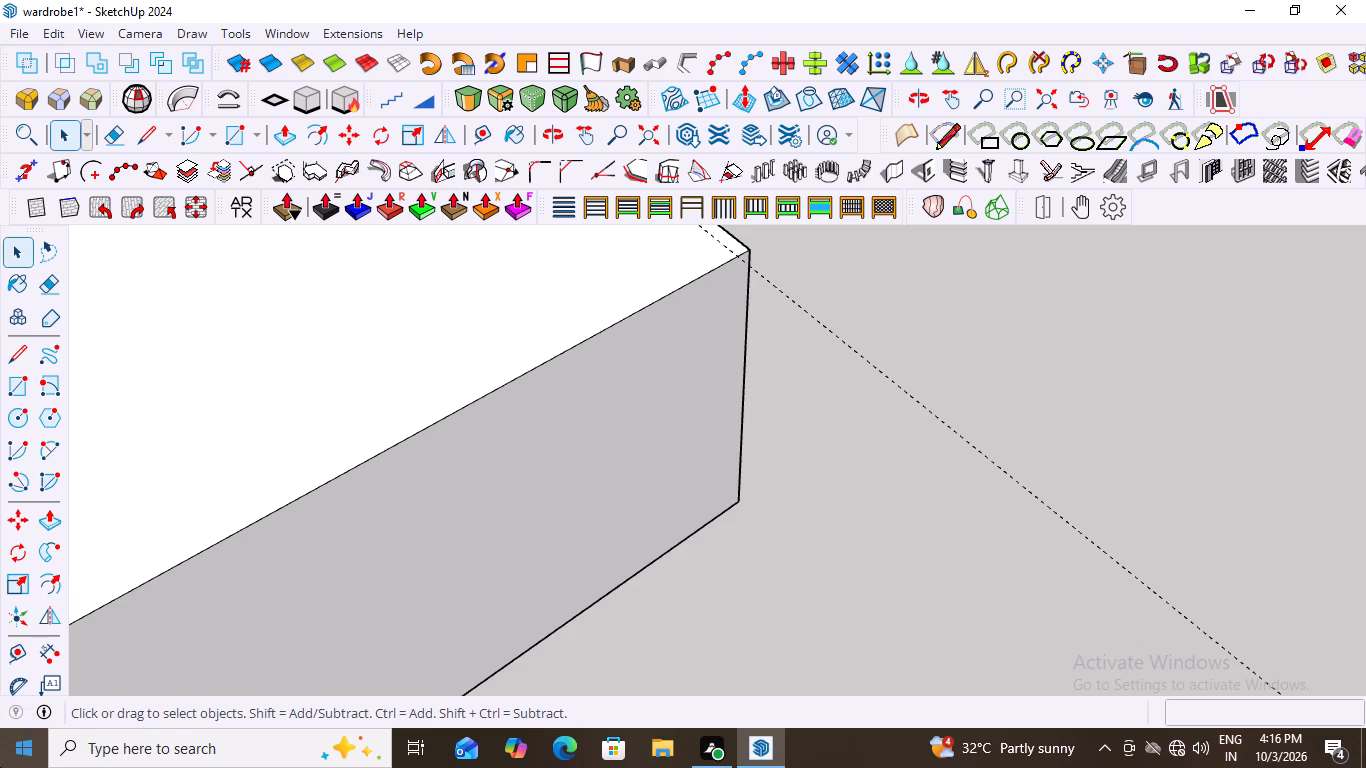
pyautogui.scroll(1, 0, 767)
pyautogui.scroll(-2, 115, 766)
pyautogui.scroll(-7, 36, 696)
pyautogui.scroll(-8, 627, 550)
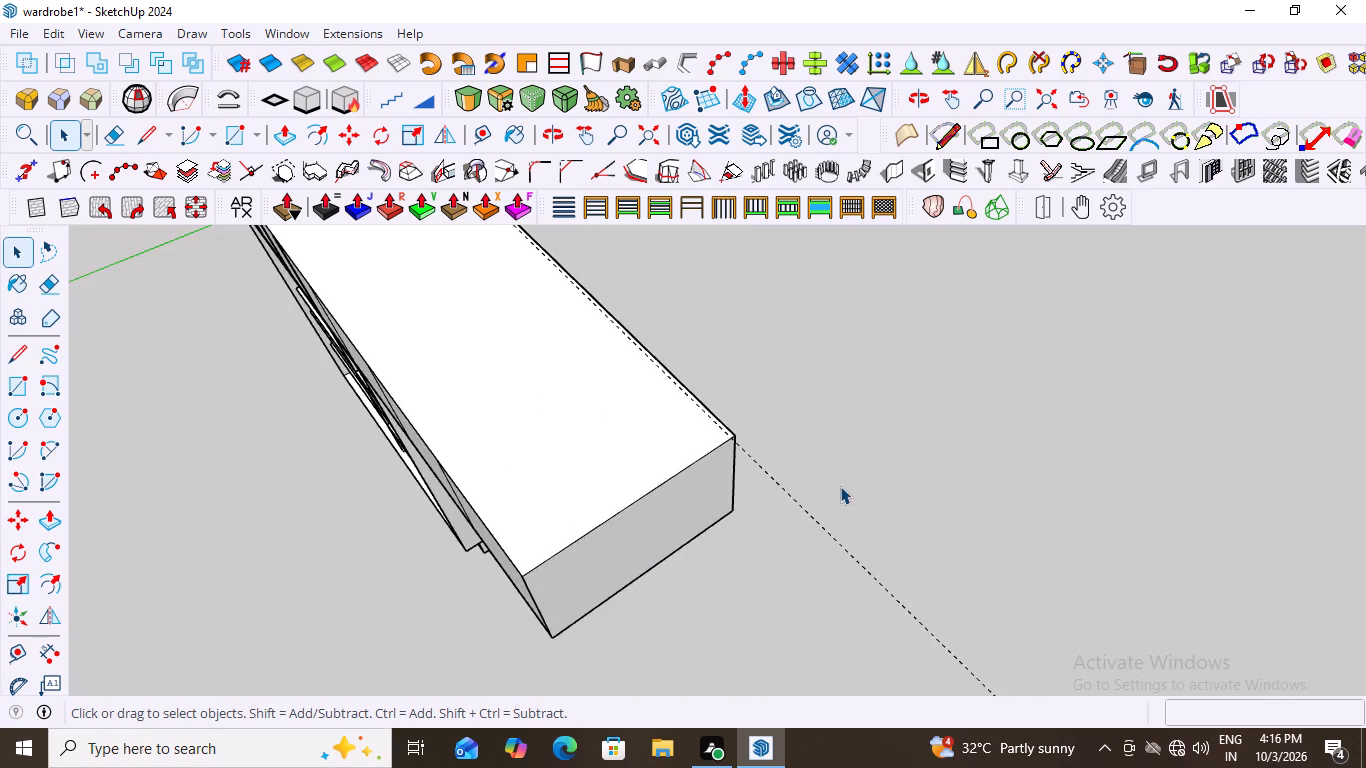
pyautogui.scroll(-5, 850, 480)
pyautogui.moveTo(789, 527); pyautogui.dragTo(1075, 428, button='middle')
pyautogui.scroll(8, 895, 268)
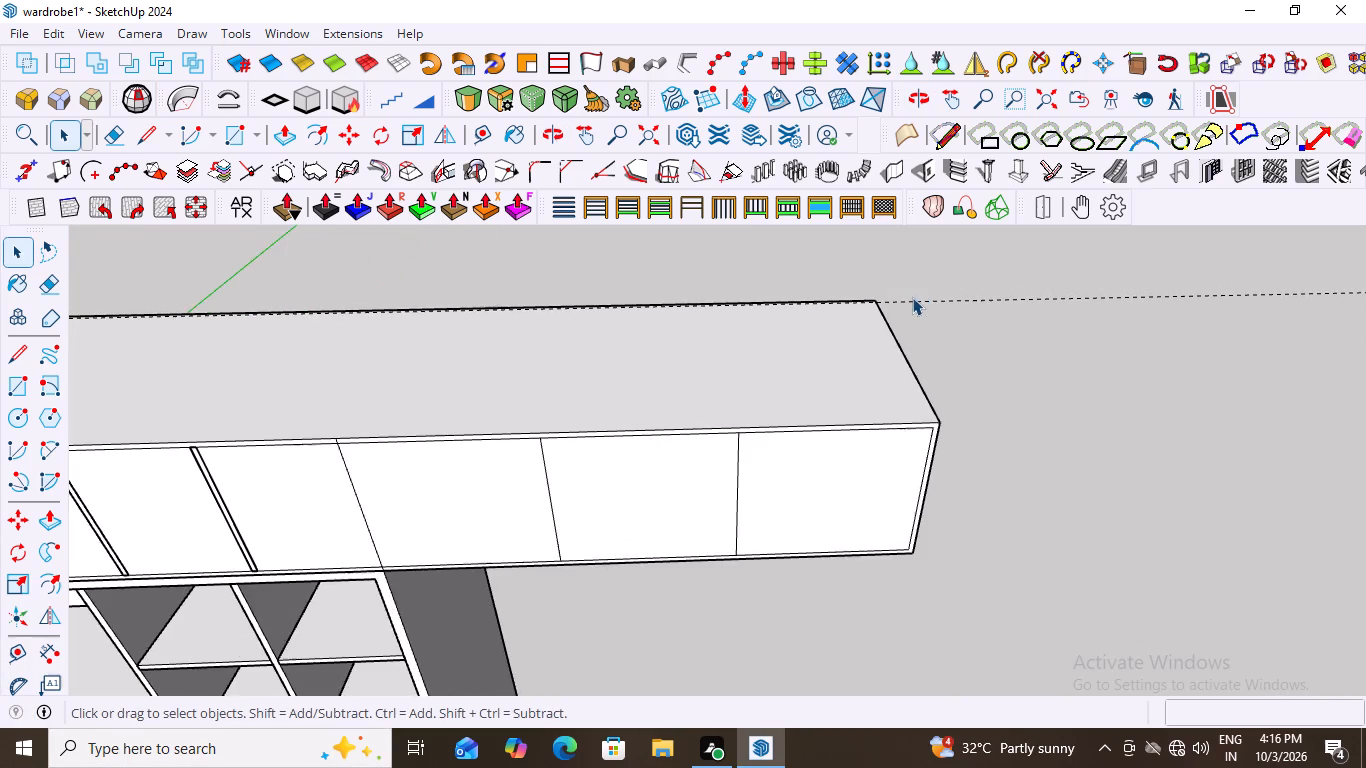
pyautogui.scroll(1, 912, 297)
pyautogui.moveTo(923, 295); pyautogui.dragTo(938, 396, button='middle')
pyautogui.scroll(11, 843, 354)
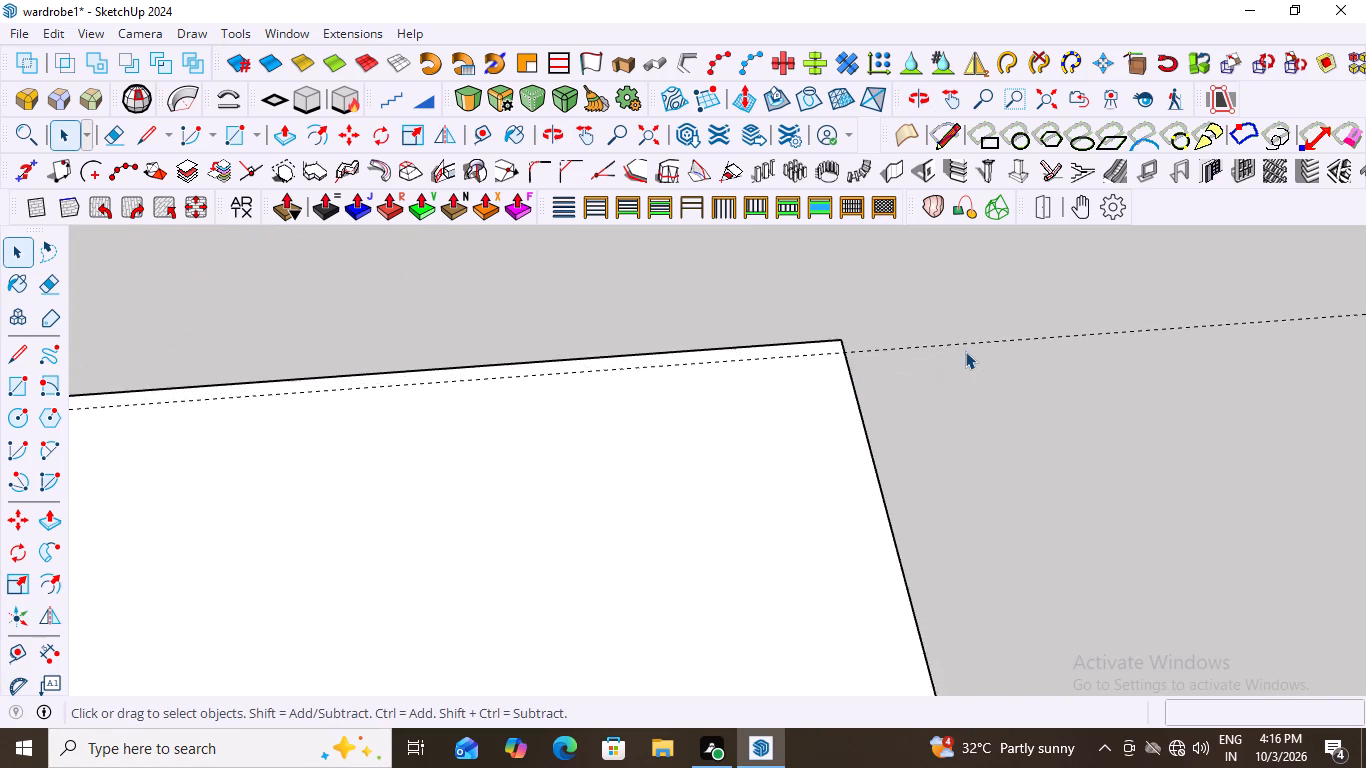
pyautogui.moveTo(1010, 360); pyautogui.dragTo(655, 272, button='middle')
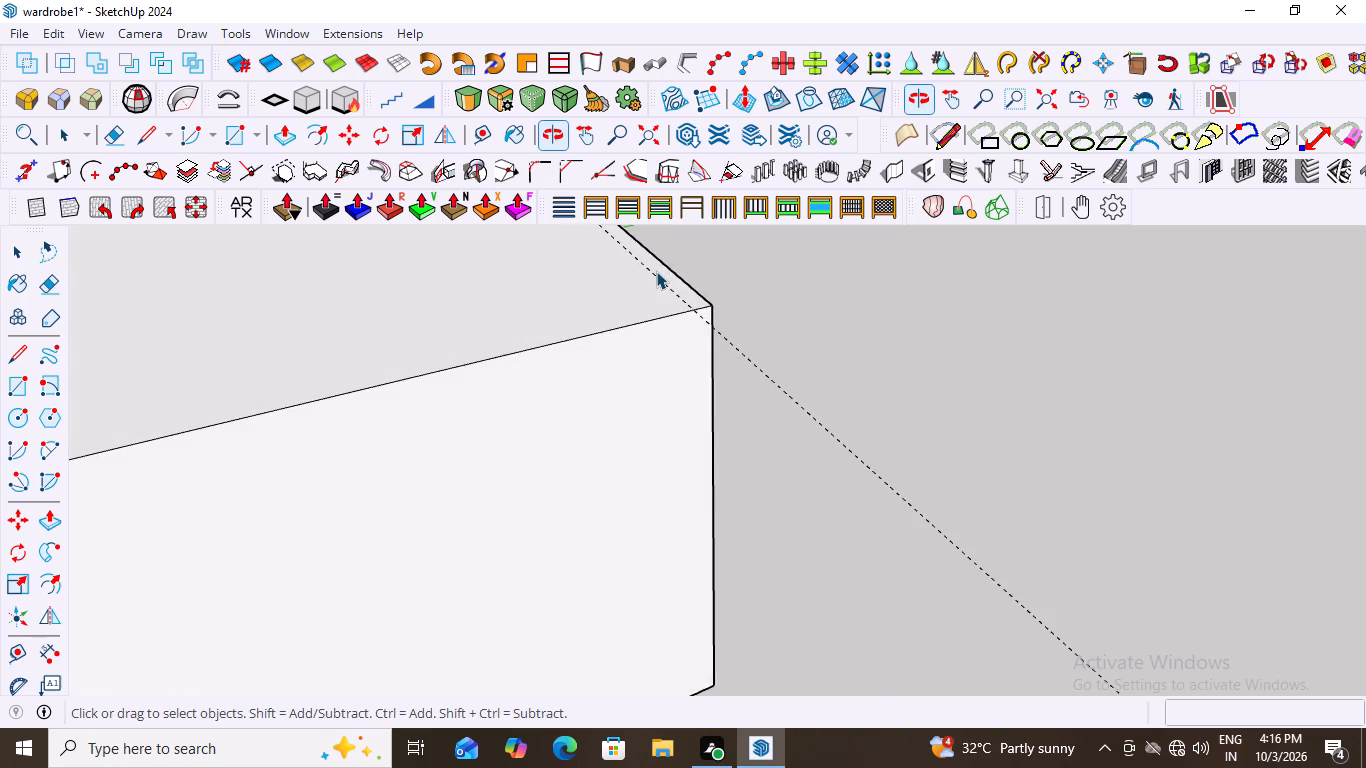
pyautogui.scroll(8, 701, 327)
pyautogui.scroll(-11, 827, 323)
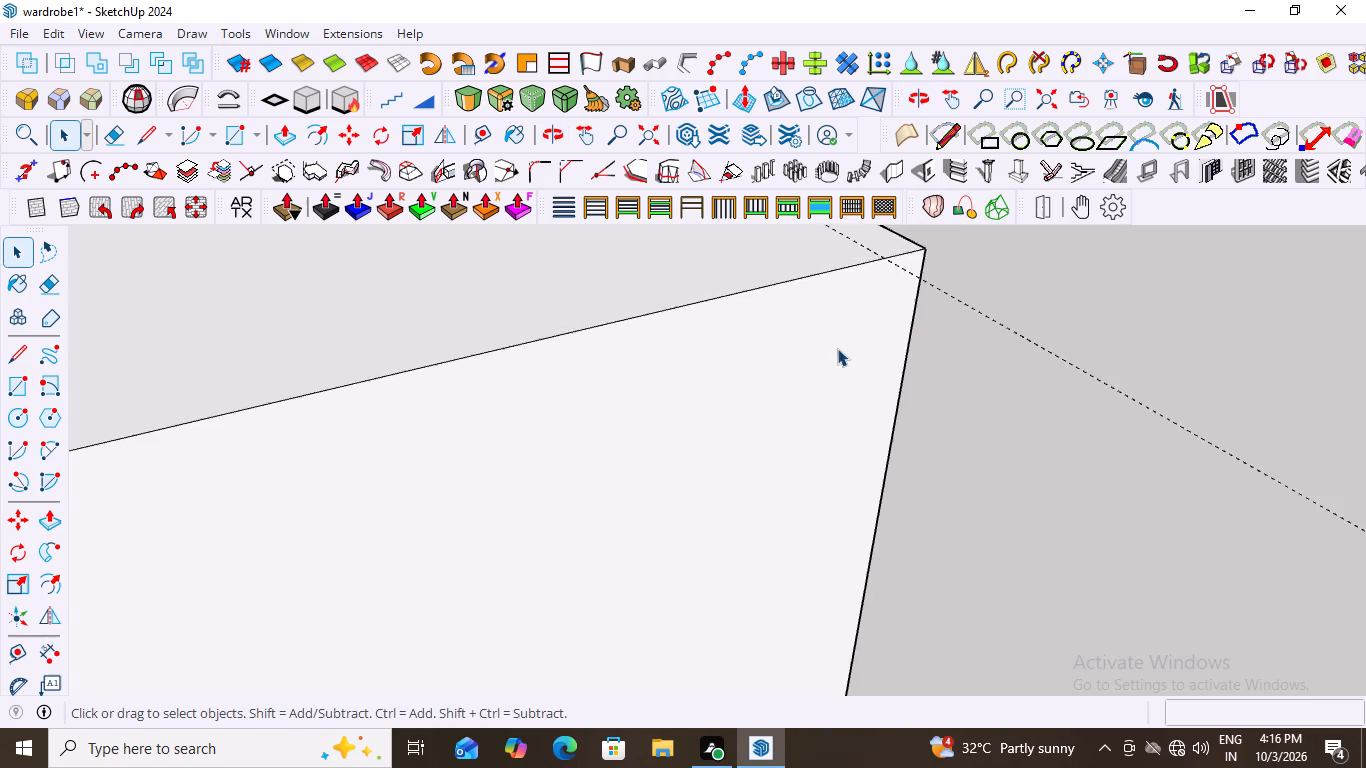
pyautogui.scroll(-17, 837, 348)
pyautogui.scroll(-2, 750, 451)
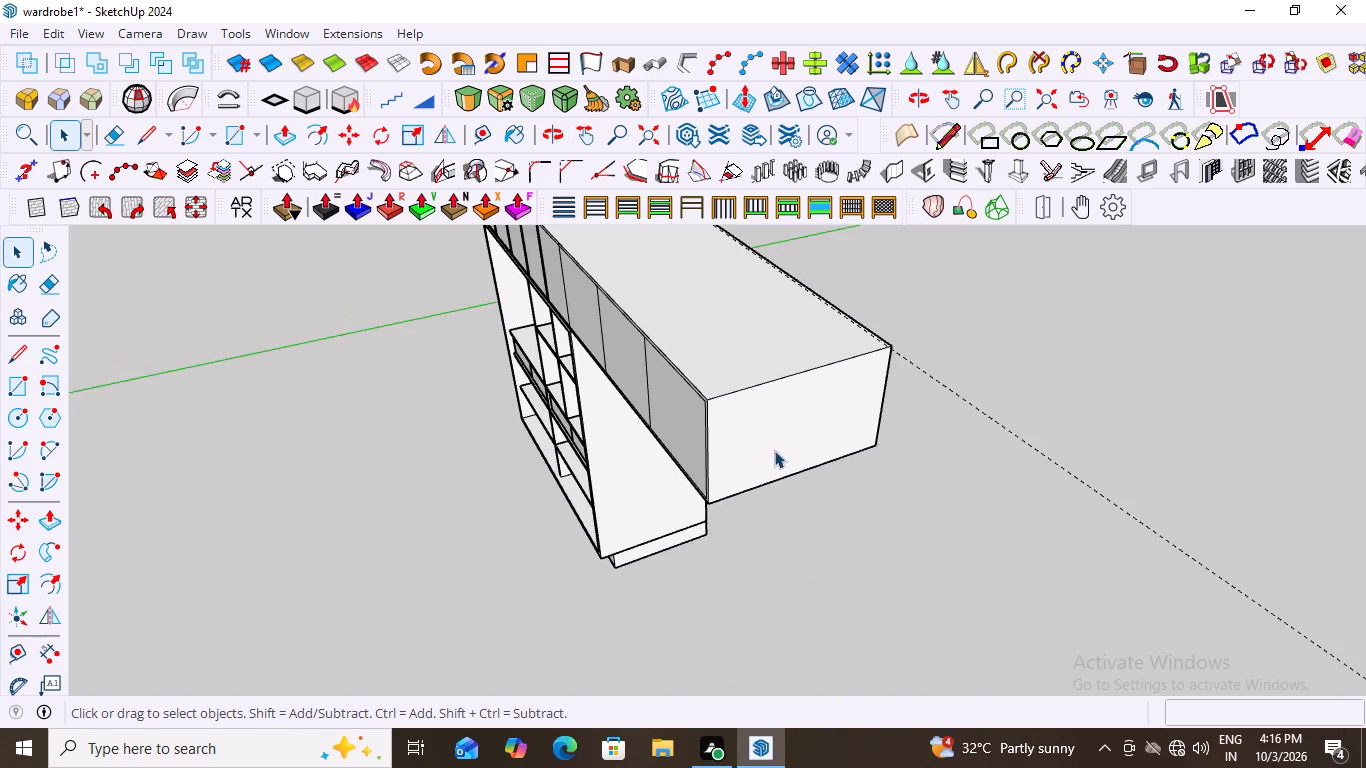
# Examine the dashed guide line along the top cabinet's rear edge up to the rear corner at the wardrobe end.
pyautogui.moveTo(774, 450); pyautogui.dragTo(727, 443, button='middle')
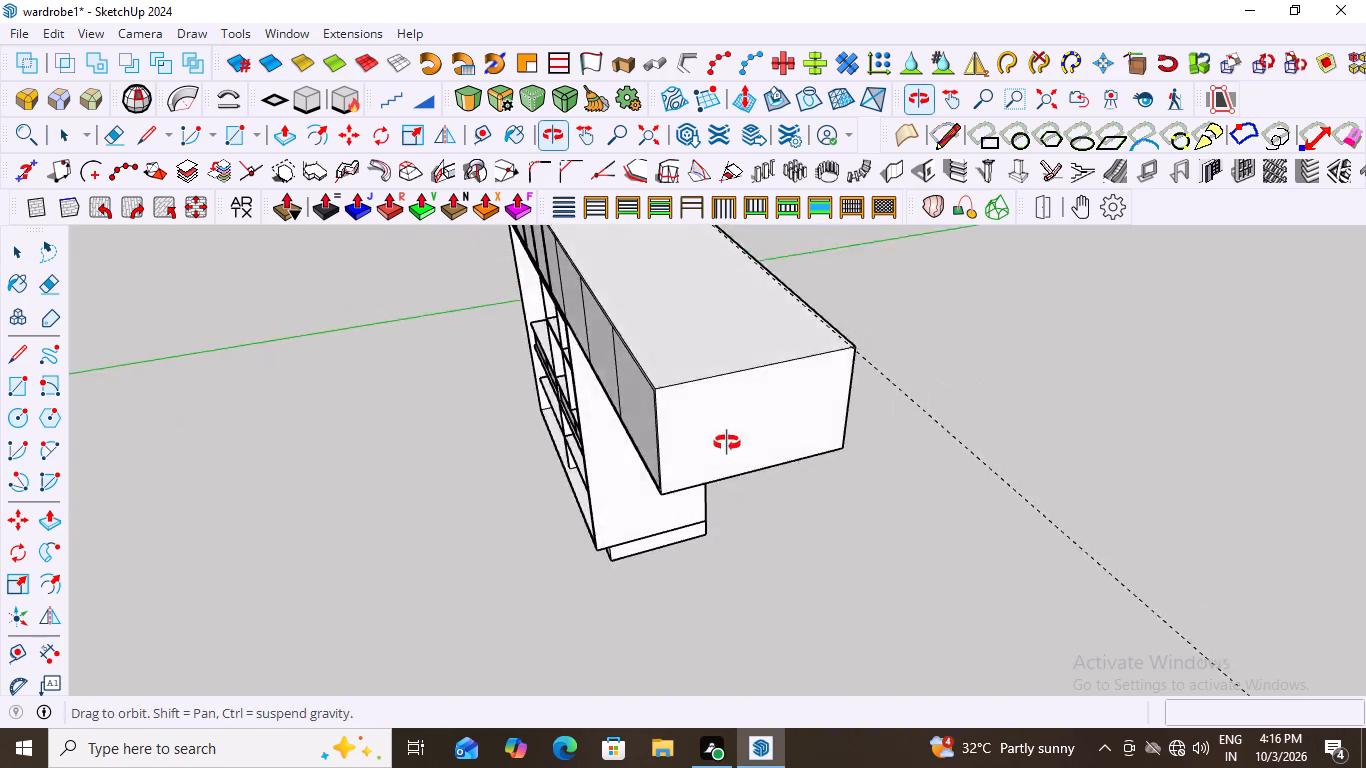
pyautogui.moveTo(727, 443); pyautogui.dragTo(695, 427, button='middle')
pyautogui.scroll(4, 790, 366)
pyautogui.scroll(-8, 725, 396)
pyautogui.scroll(-1, 613, 432)
pyautogui.moveTo(640, 437); pyautogui.dragTo(674, 447, button='middle')
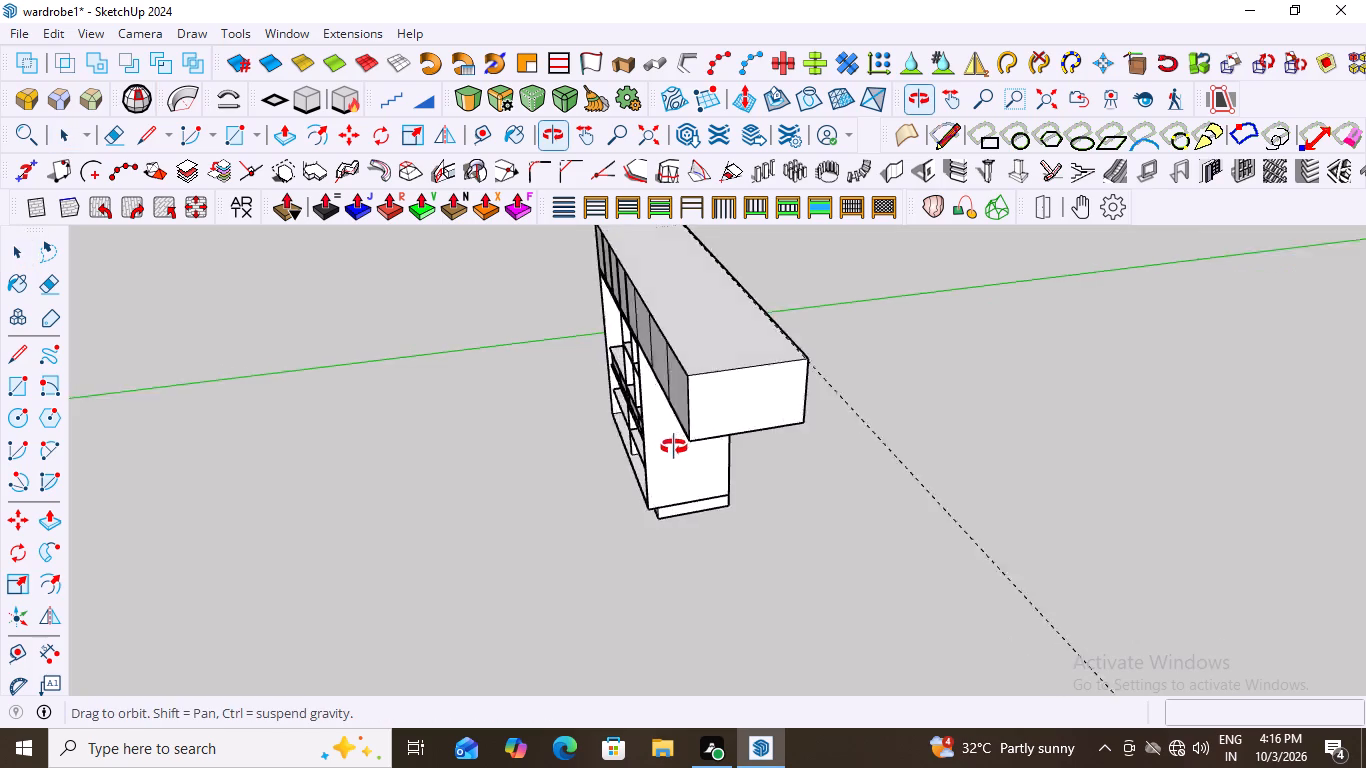
pyautogui.moveTo(674, 447); pyautogui.dragTo(903, 489, button='middle')
pyautogui.scroll(-1, 935, 489)
pyautogui.scroll(3, 821, 395)
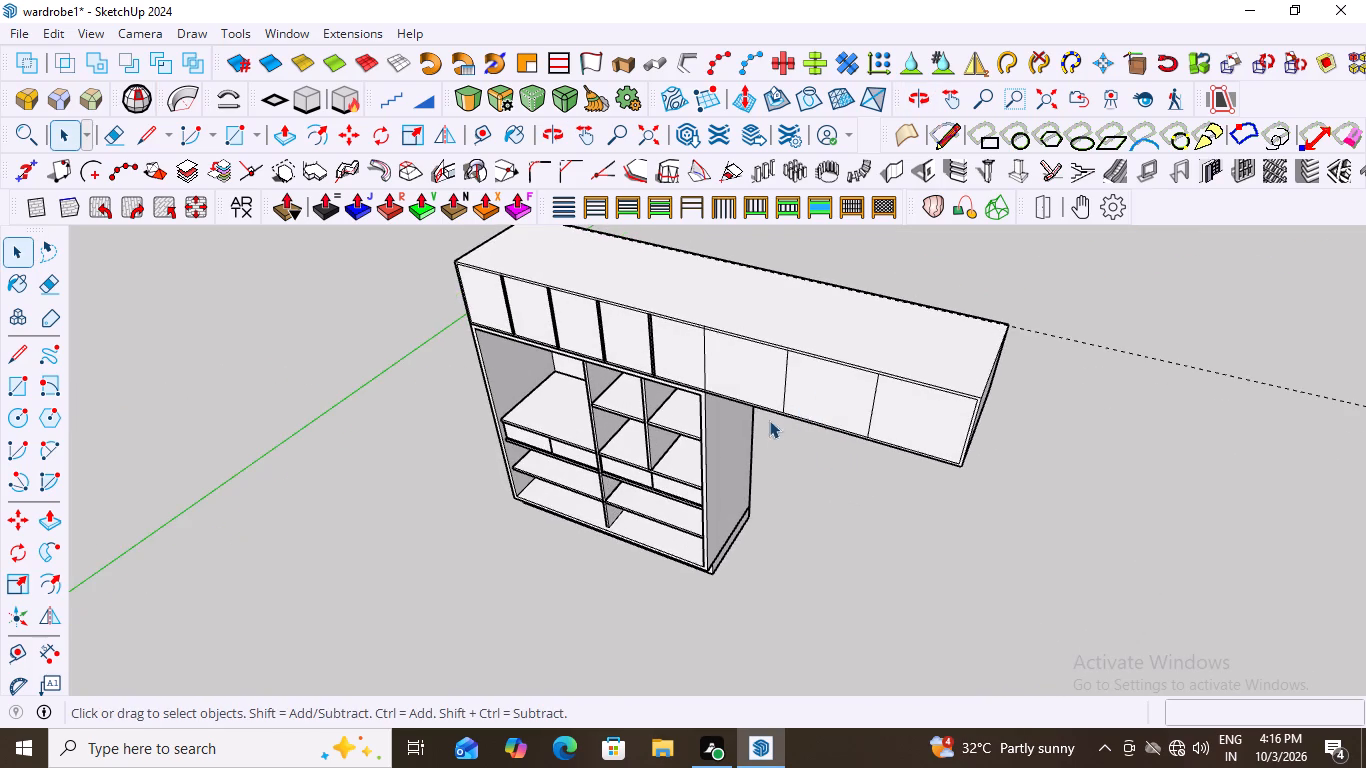
pyautogui.moveTo(769, 420); pyautogui.dragTo(963, 515, button='middle')
pyautogui.scroll(-2, 823, 456)
pyautogui.scroll(6, 506, 385)
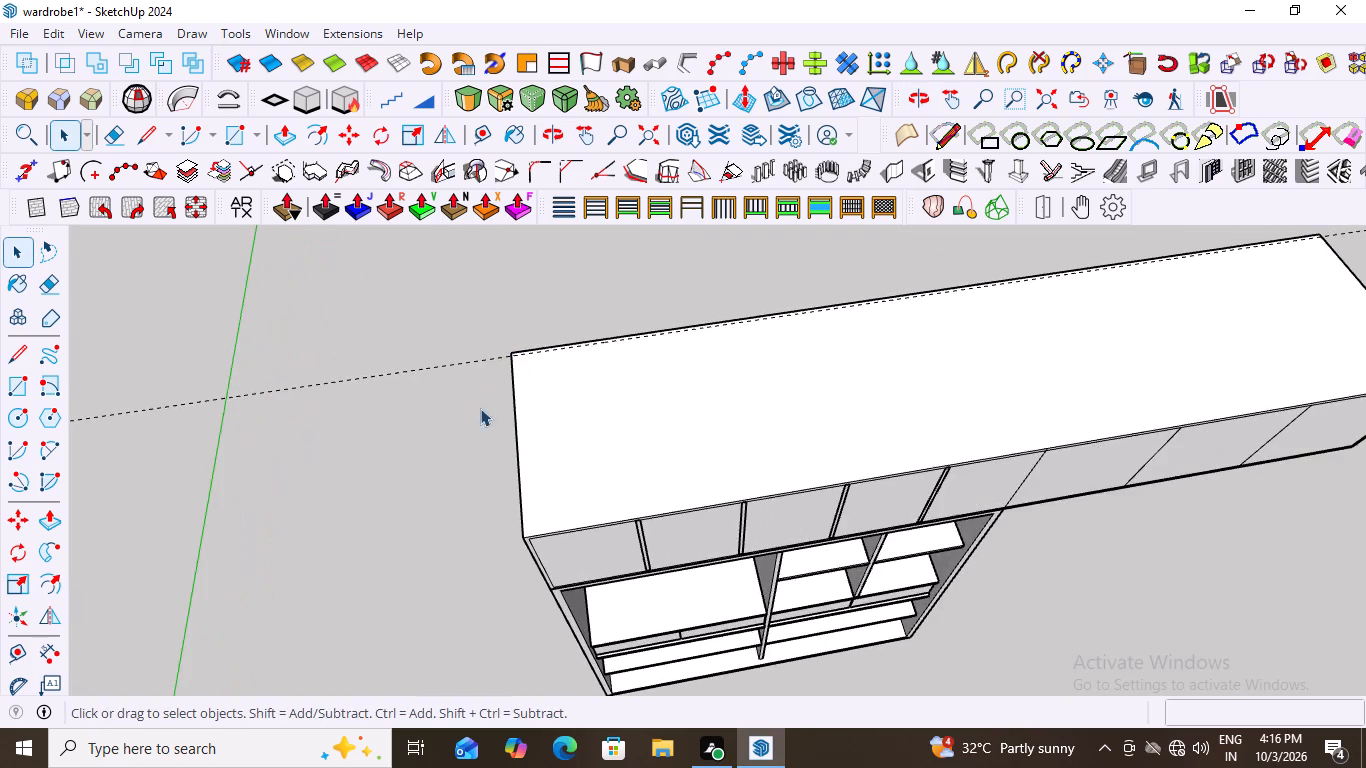
pyautogui.moveTo(482, 414); pyautogui.dragTo(495, 466, button='middle')
pyautogui.scroll(15, 498, 415)
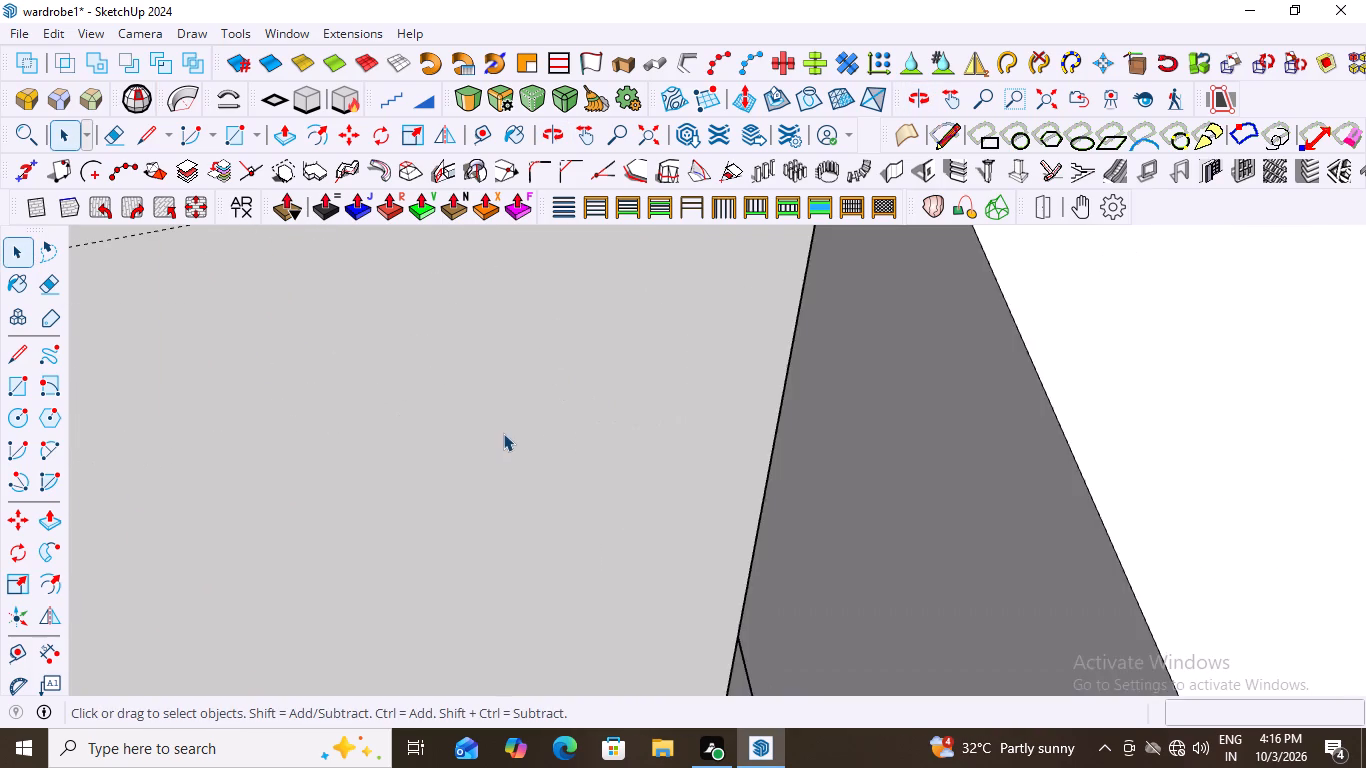
pyautogui.scroll(-5, 521, 424)
pyautogui.moveTo(532, 429); pyautogui.dragTo(667, 285, button='middle')
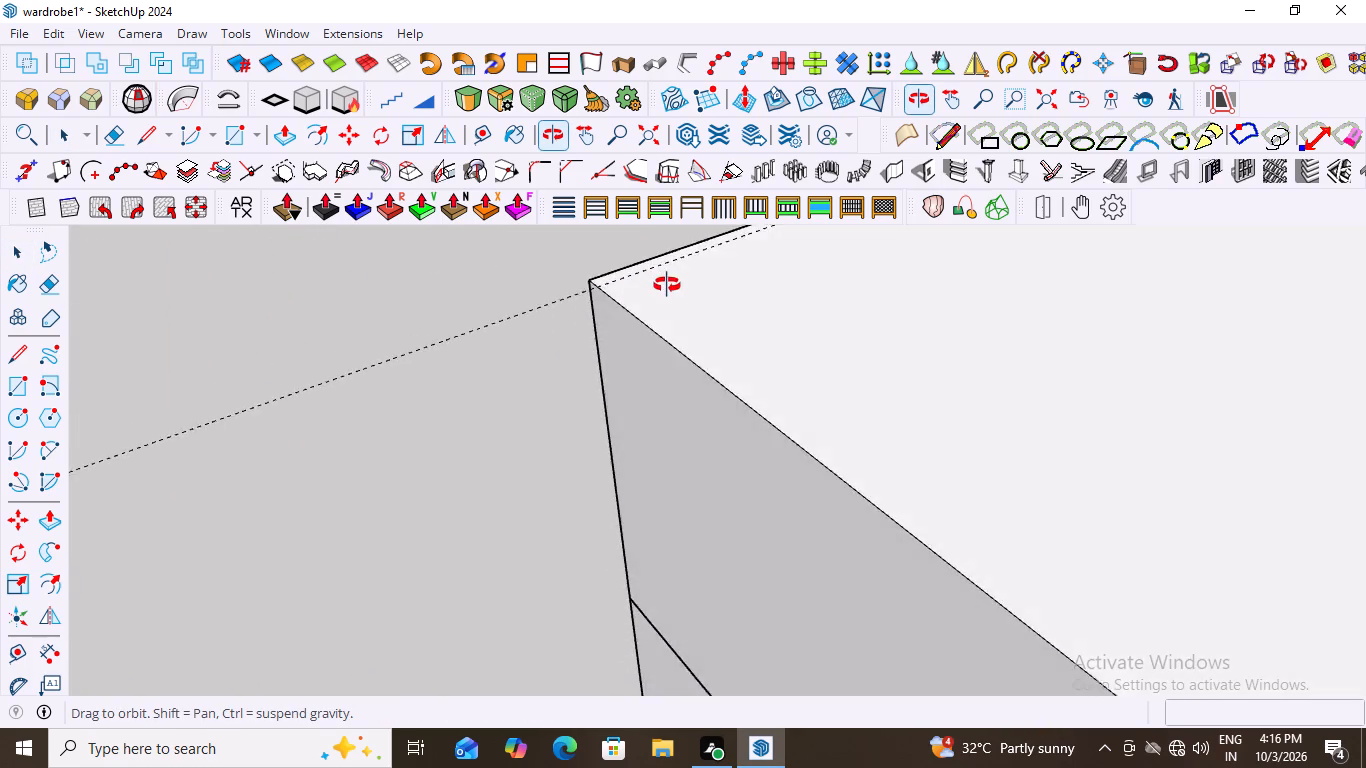
pyautogui.moveTo(667, 285); pyautogui.dragTo(323, 320, button='middle')
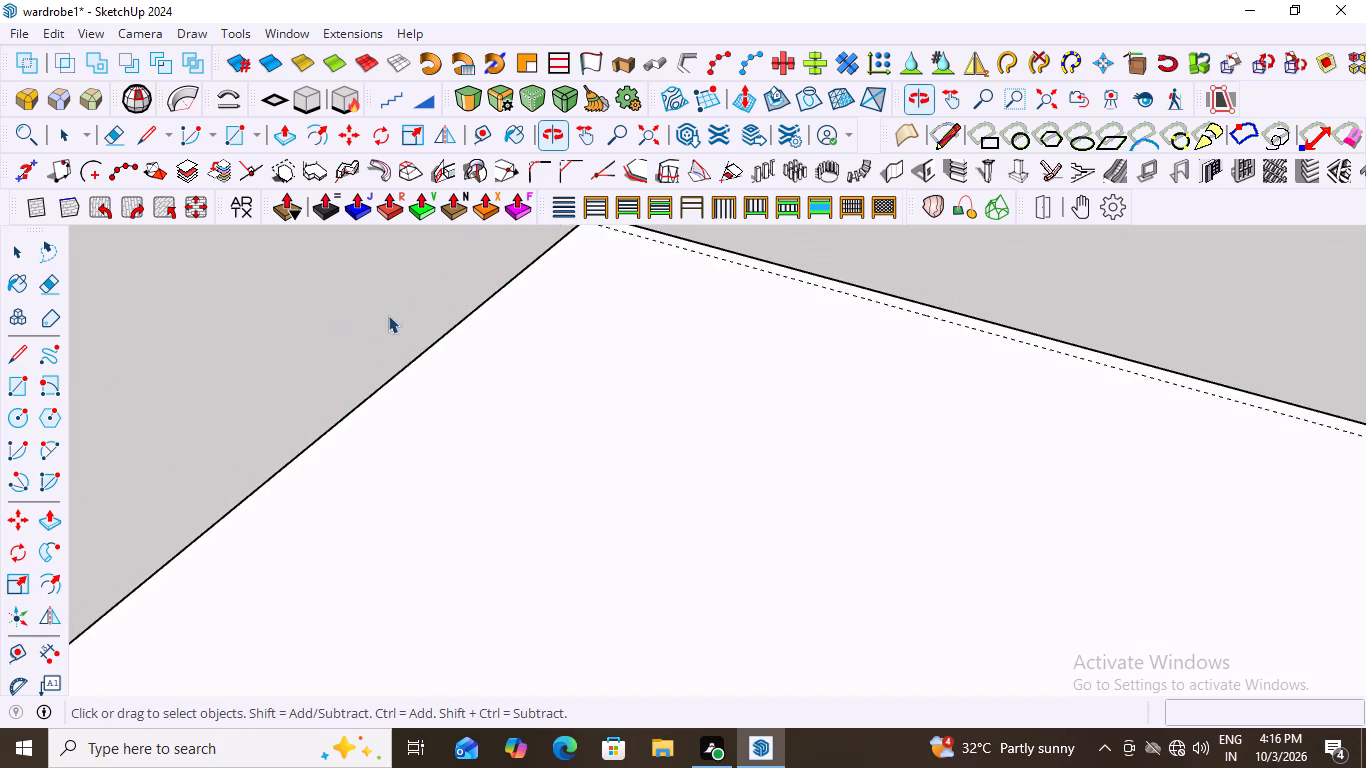
pyautogui.scroll(-20, 389, 315)
pyautogui.scroll(-9, 389, 315)
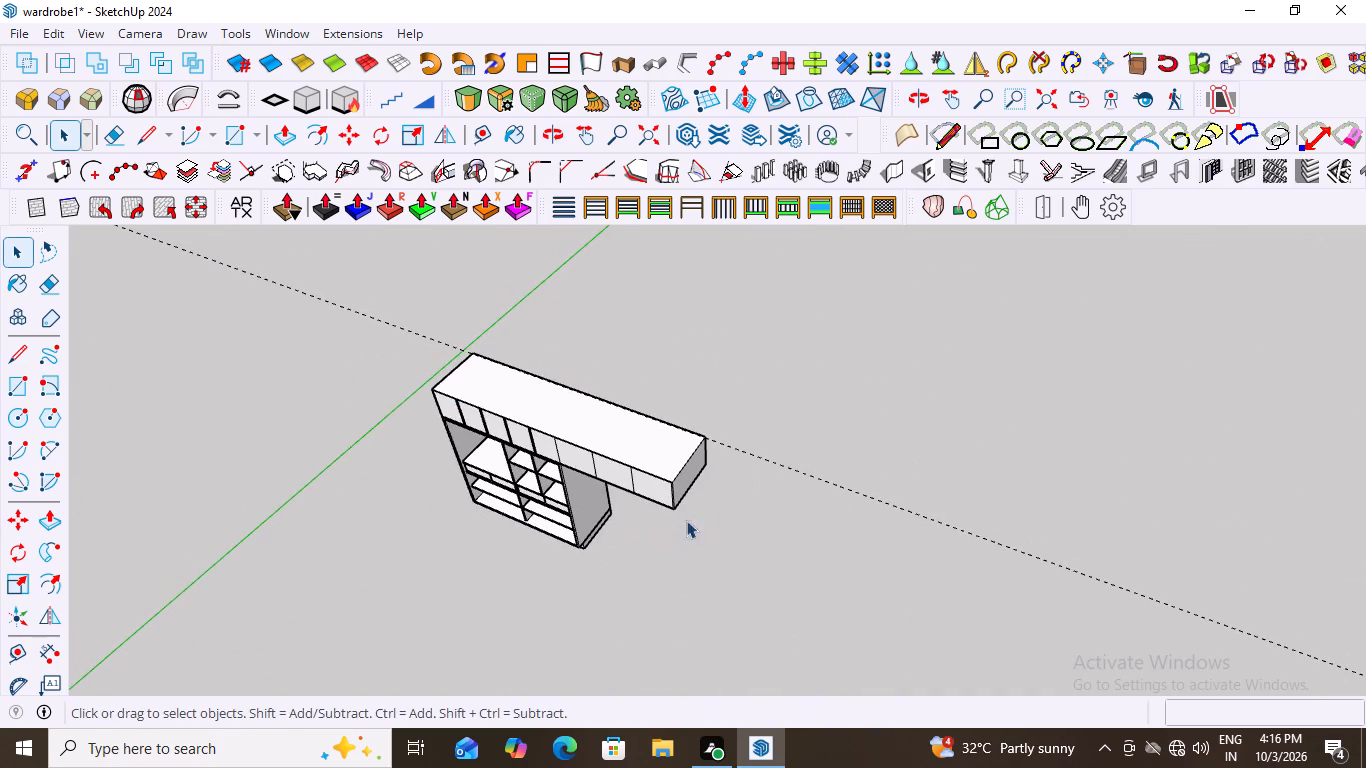
# Recheck the offset between the dashed guide line and the top cabinet's rear edge at the overhang end.
pyautogui.moveTo(732, 483); pyautogui.dragTo(626, 465, button='middle')
pyautogui.scroll(19, 649, 439)
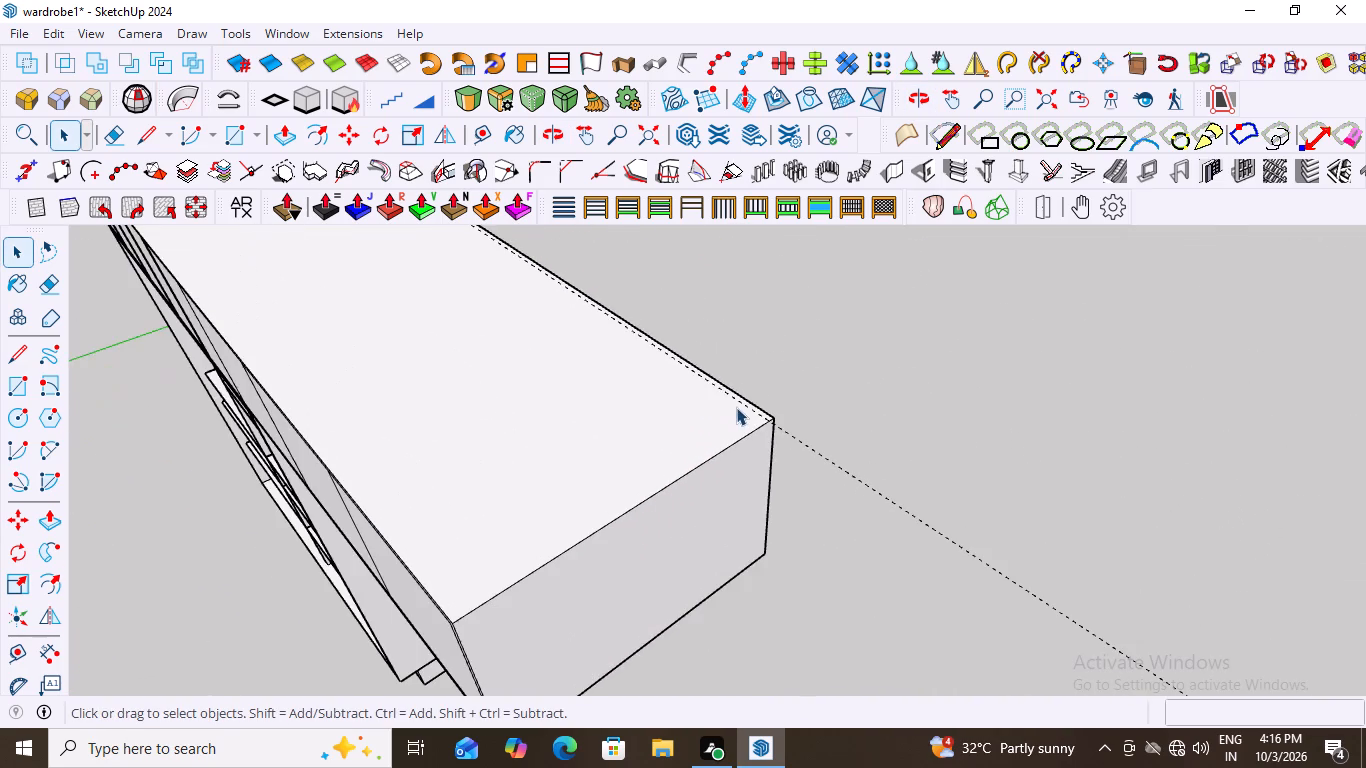
pyautogui.scroll(5, 736, 407)
pyautogui.moveTo(796, 436); pyautogui.dragTo(819, 423, button='middle')
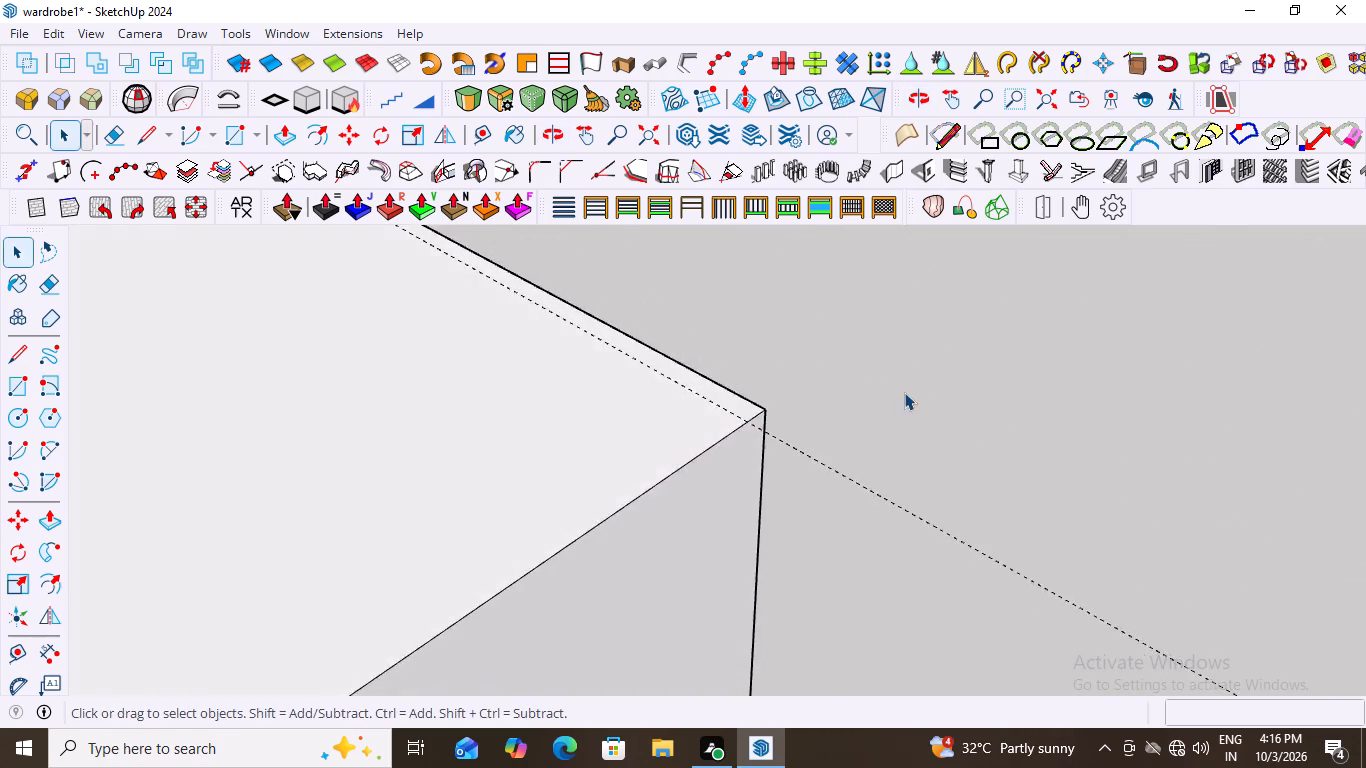
pyautogui.scroll(-7, 904, 392)
pyautogui.scroll(-6, 623, 484)
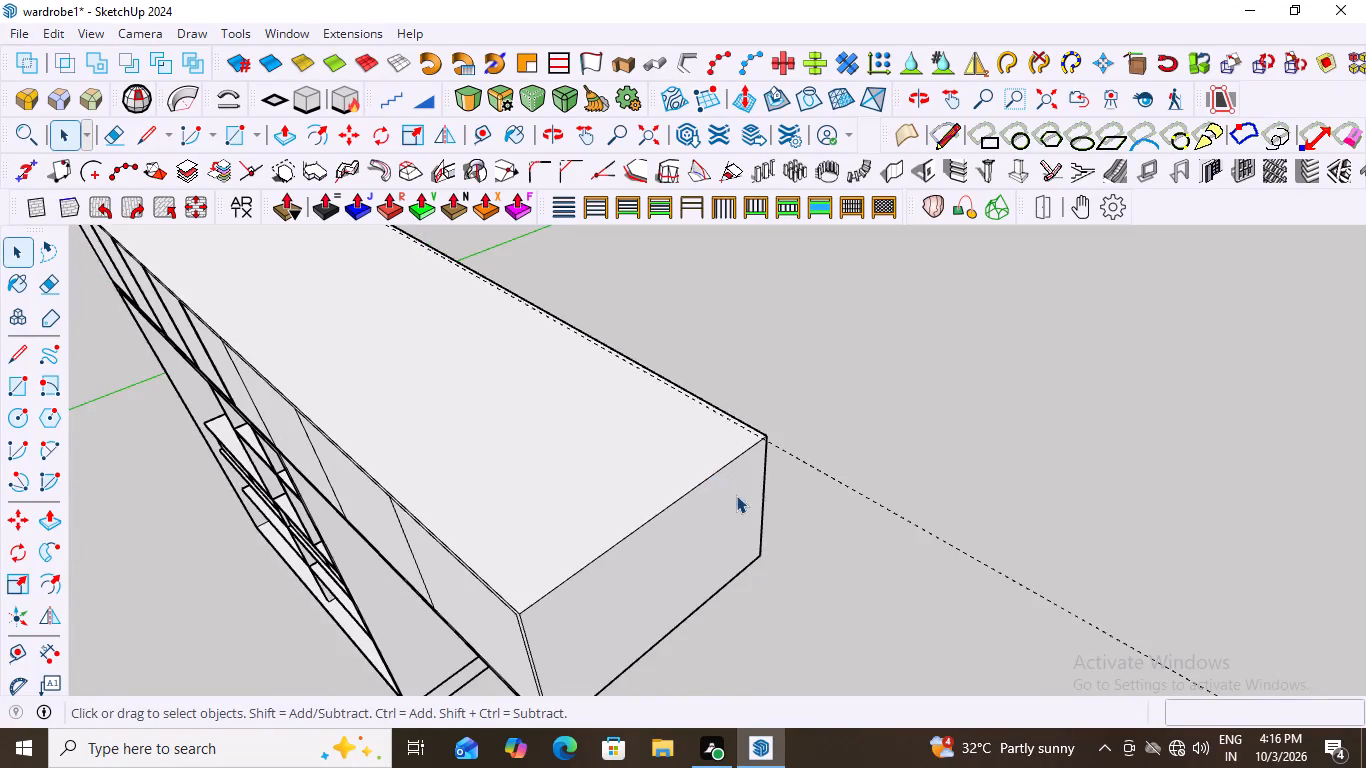
pyautogui.moveTo(731, 526); pyautogui.dragTo(940, 460, button='middle')
pyautogui.scroll(-12, 941, 460)
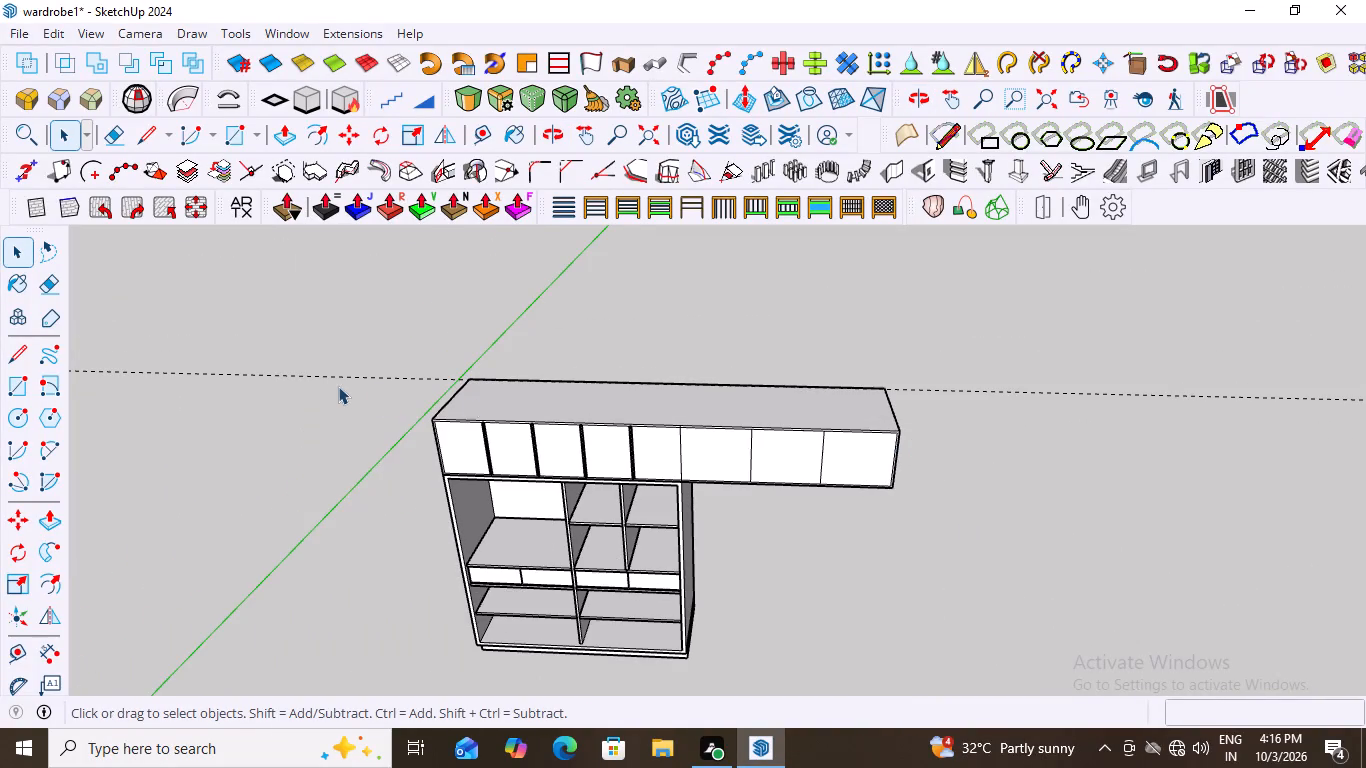
# Inspect up close where the dashed guide line crosses the top cabinet's rear corner at the wardrobe end.
pyautogui.scroll(2, 481, 400)
pyautogui.moveTo(438, 396); pyautogui.dragTo(535, 492, button='middle')
pyautogui.scroll(9, 425, 435)
pyautogui.moveTo(489, 456); pyautogui.dragTo(482, 510, button='middle')
pyautogui.scroll(10, 482, 510)
pyautogui.moveTo(484, 543); pyautogui.dragTo(547, 529, button='middle')
pyautogui.moveTo(569, 522); pyautogui.dragTo(627, 495, button='middle')
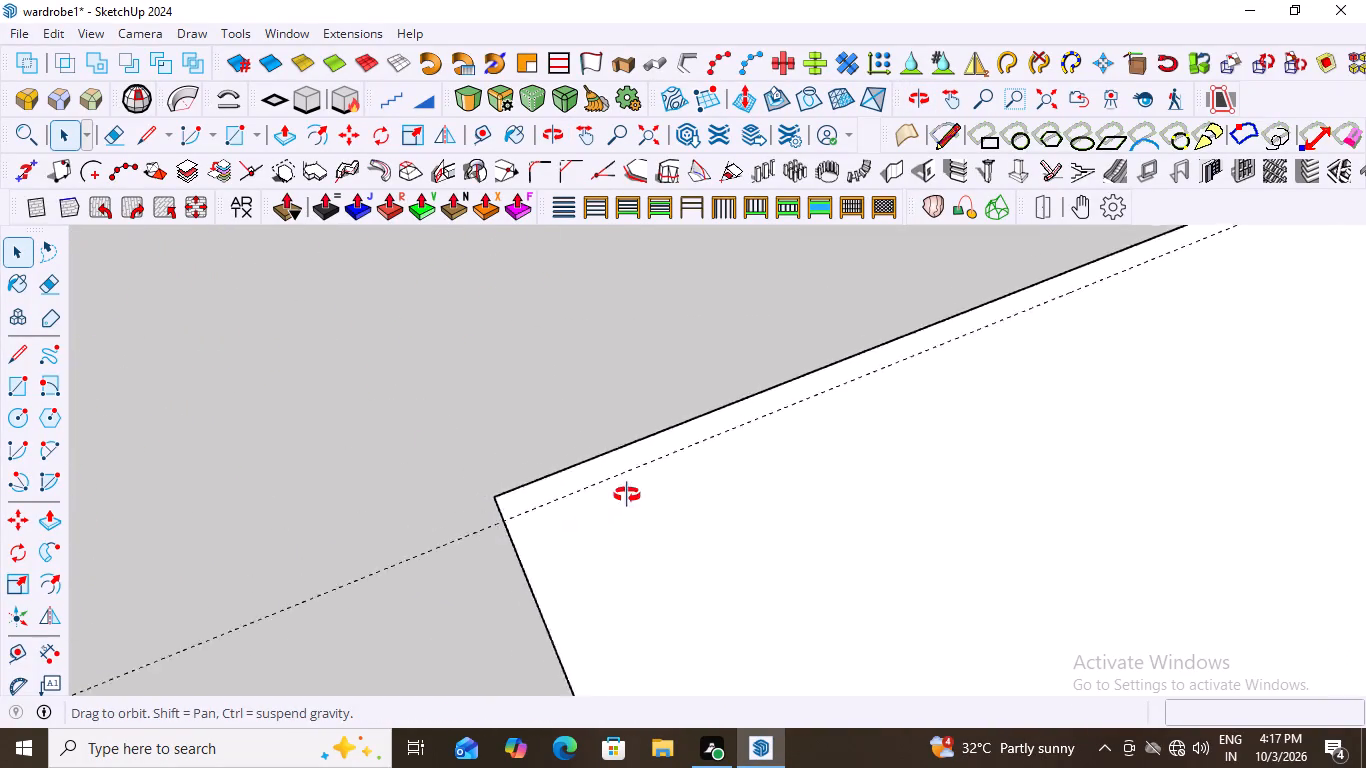
pyautogui.moveTo(627, 495); pyautogui.dragTo(658, 320, button='middle')
pyautogui.scroll(-9, 483, 525)
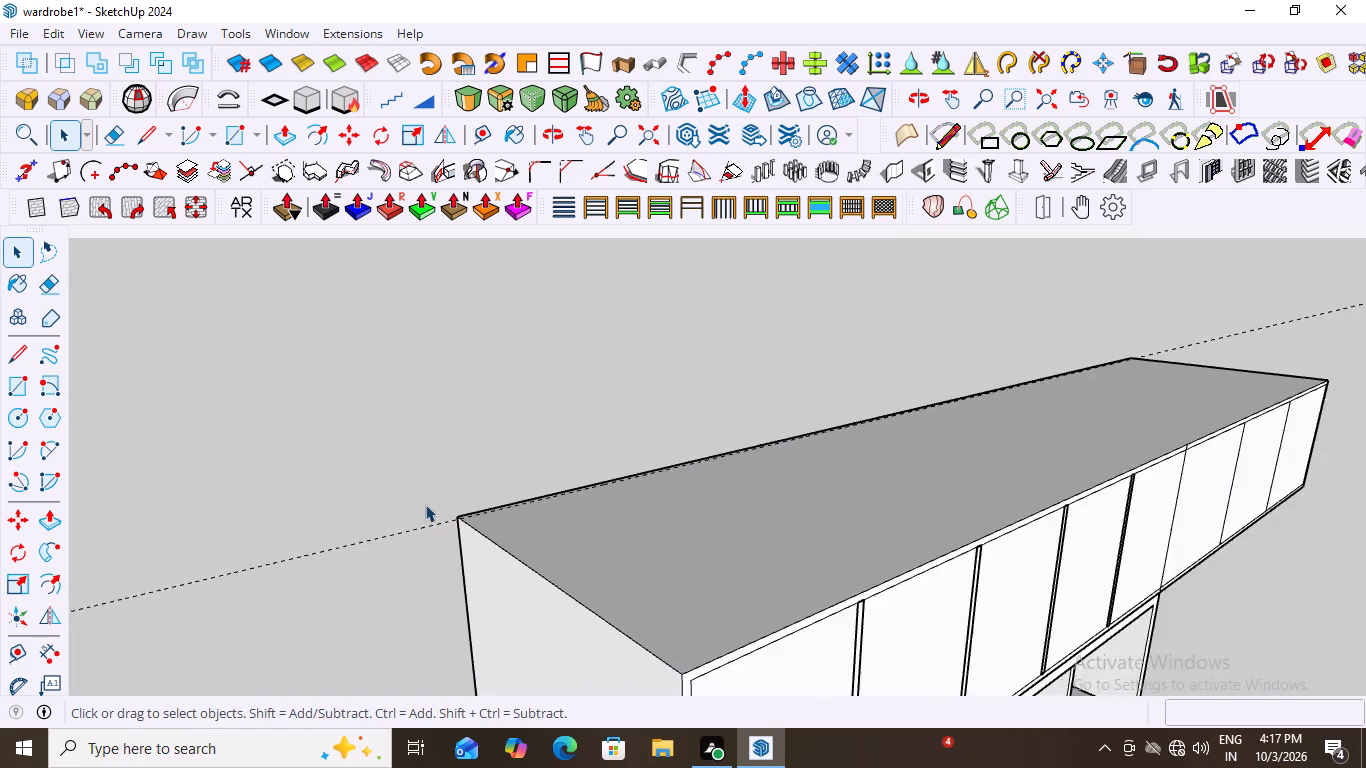
pyautogui.scroll(-7, 425, 504)
pyautogui.scroll(-1, 689, 537)
pyautogui.scroll(-7, 497, 503)
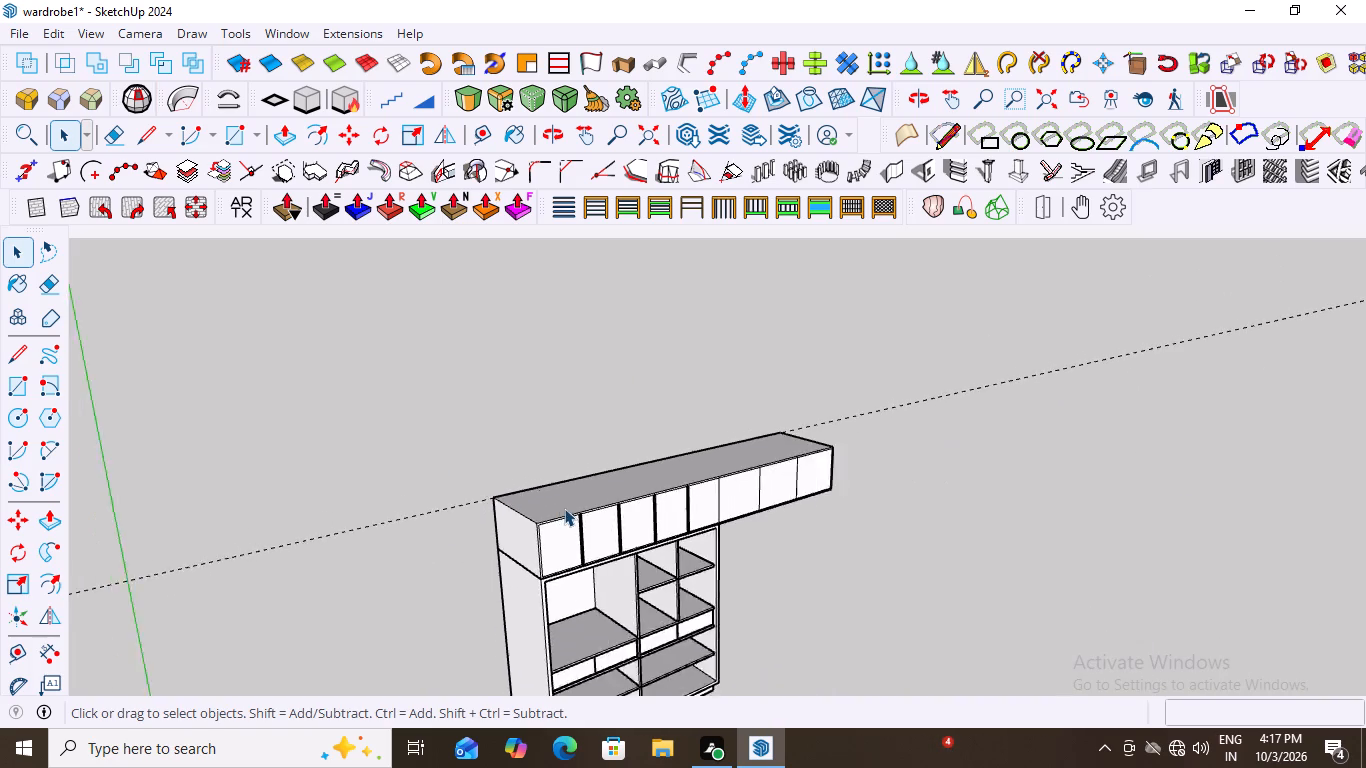
pyautogui.scroll(-2, 564, 508)
pyautogui.scroll(-3, 712, 524)
# Examine the dashed guide line against the top cabinet's rear corner at the overhang end from above.
pyautogui.moveTo(757, 492); pyautogui.dragTo(367, 558, button='middle')
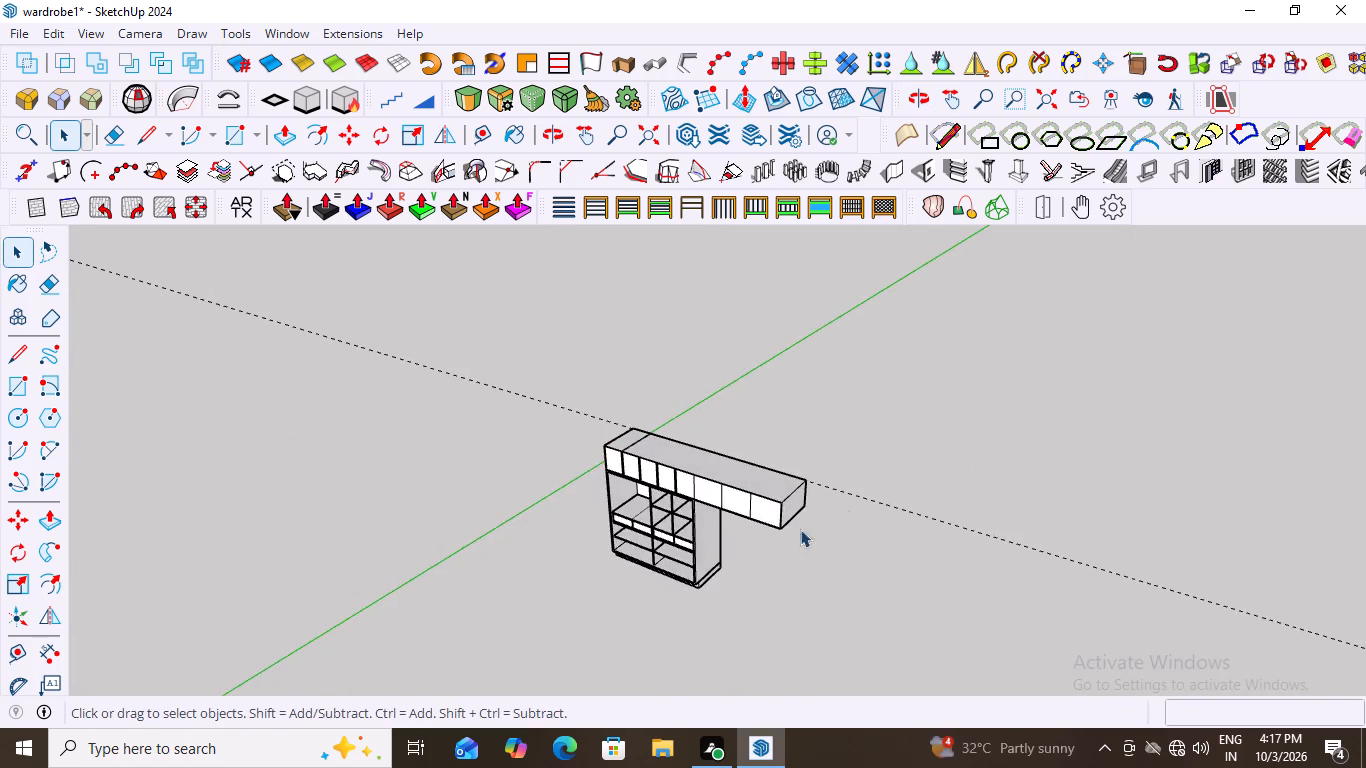
pyautogui.scroll(7, 840, 503)
pyautogui.moveTo(849, 496); pyautogui.dragTo(878, 597, button='middle')
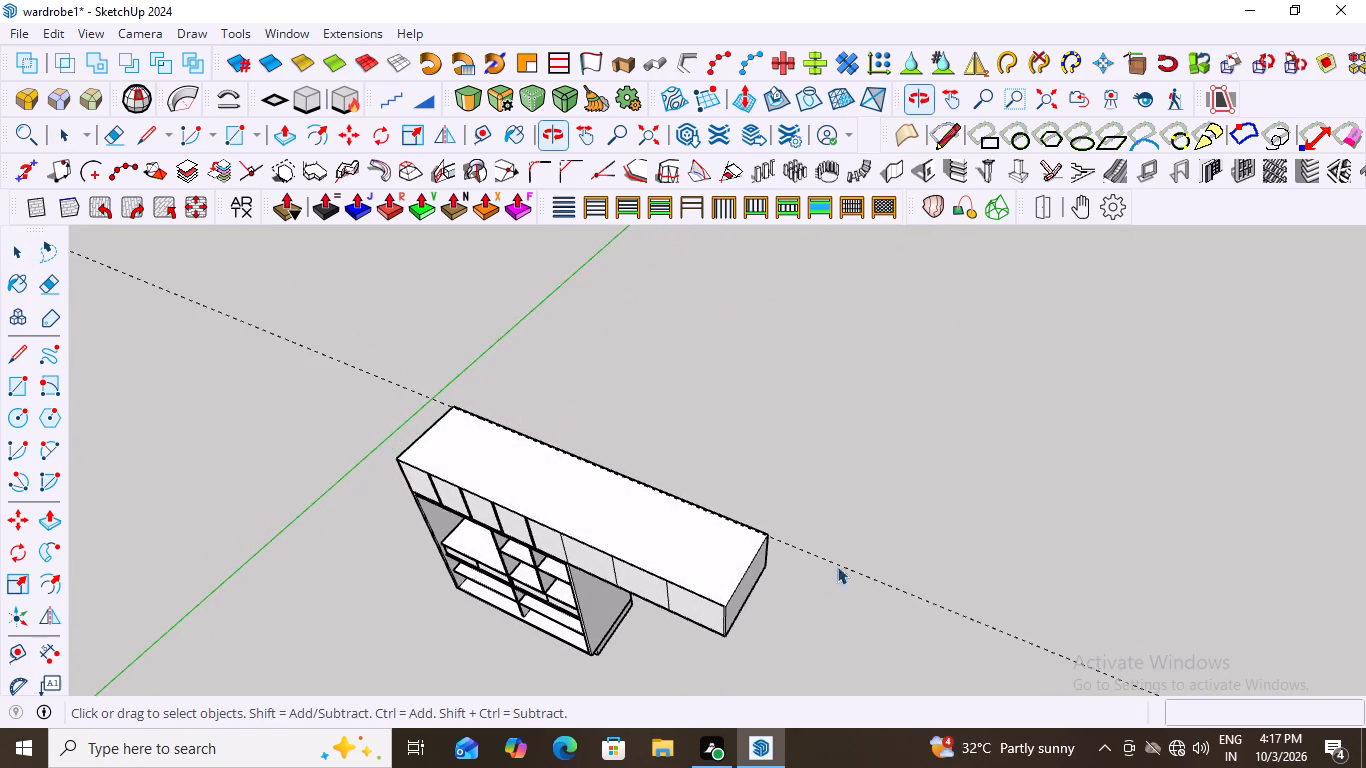
pyautogui.scroll(10, 743, 562)
pyautogui.scroll(-11, 671, 500)
pyautogui.moveTo(709, 568); pyautogui.dragTo(721, 568, button='middle')
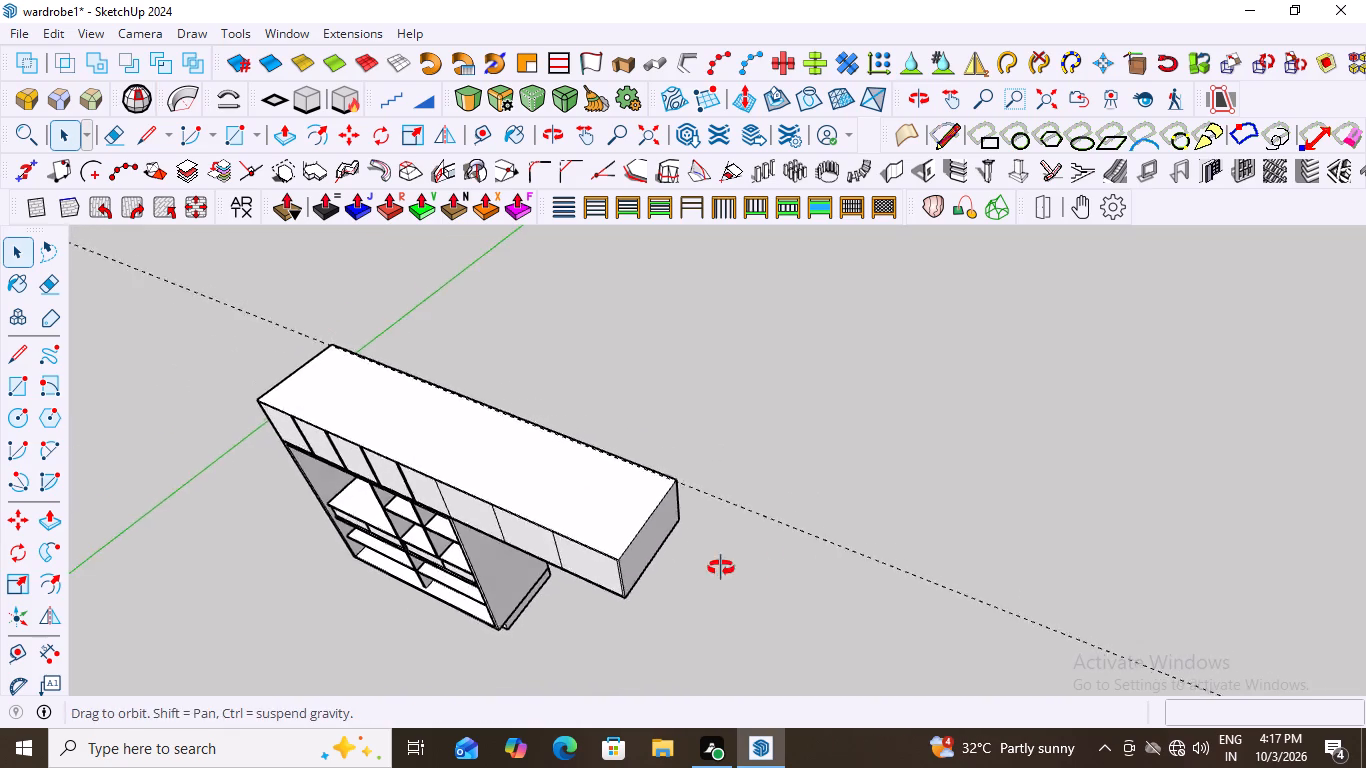
pyautogui.moveTo(721, 568); pyautogui.dragTo(856, 540, button='middle')
pyautogui.scroll(7, 725, 478)
pyautogui.moveTo(806, 467); pyautogui.dragTo(795, 553, button='middle')
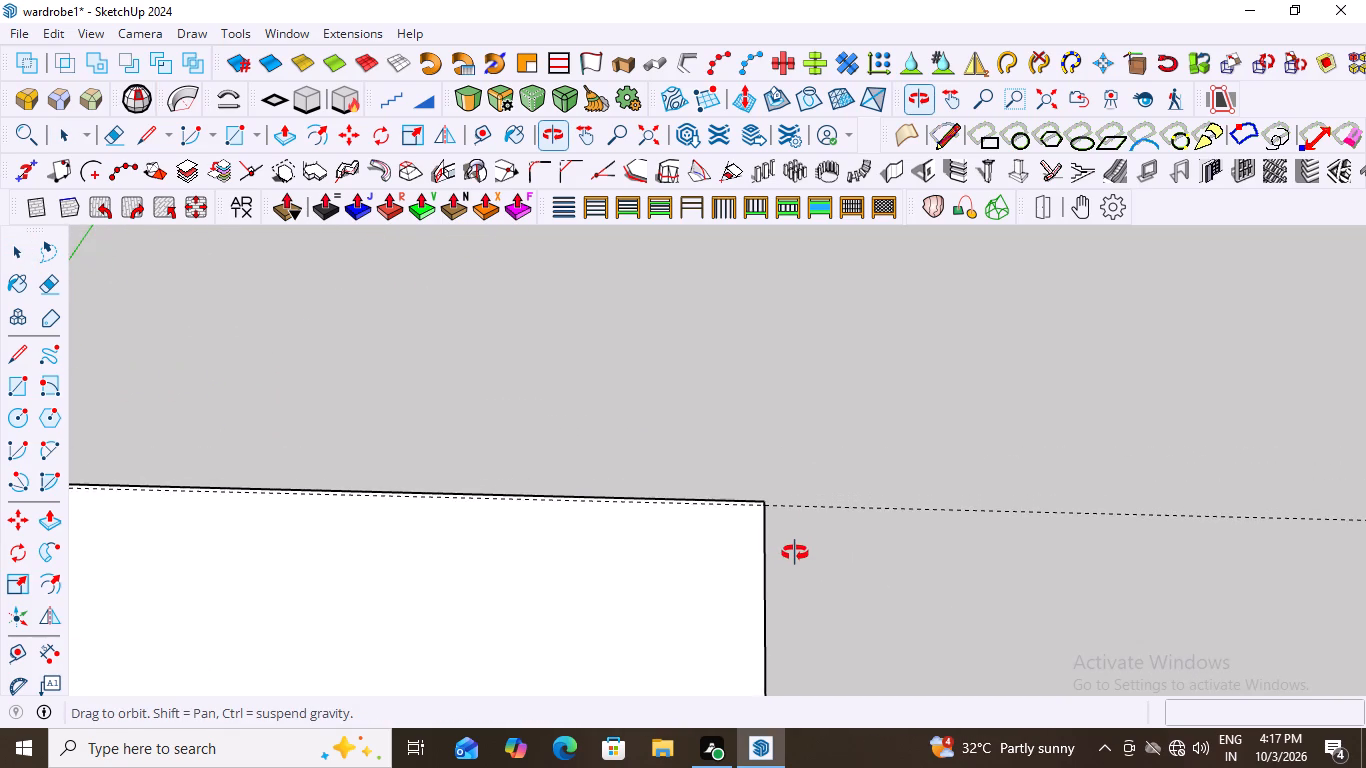
pyautogui.moveTo(795, 553); pyautogui.dragTo(813, 490, button='middle')
pyautogui.scroll(9, 812, 490)
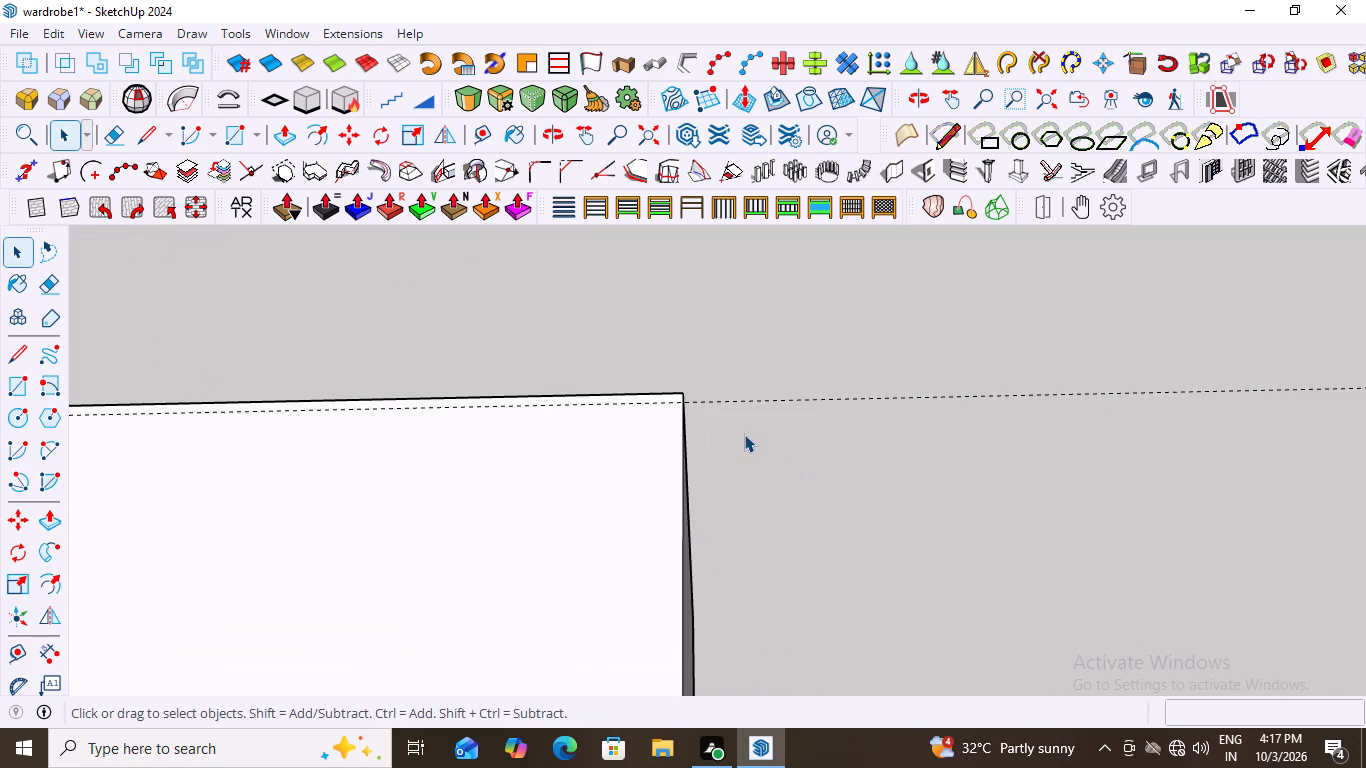
pyautogui.scroll(3, 744, 434)
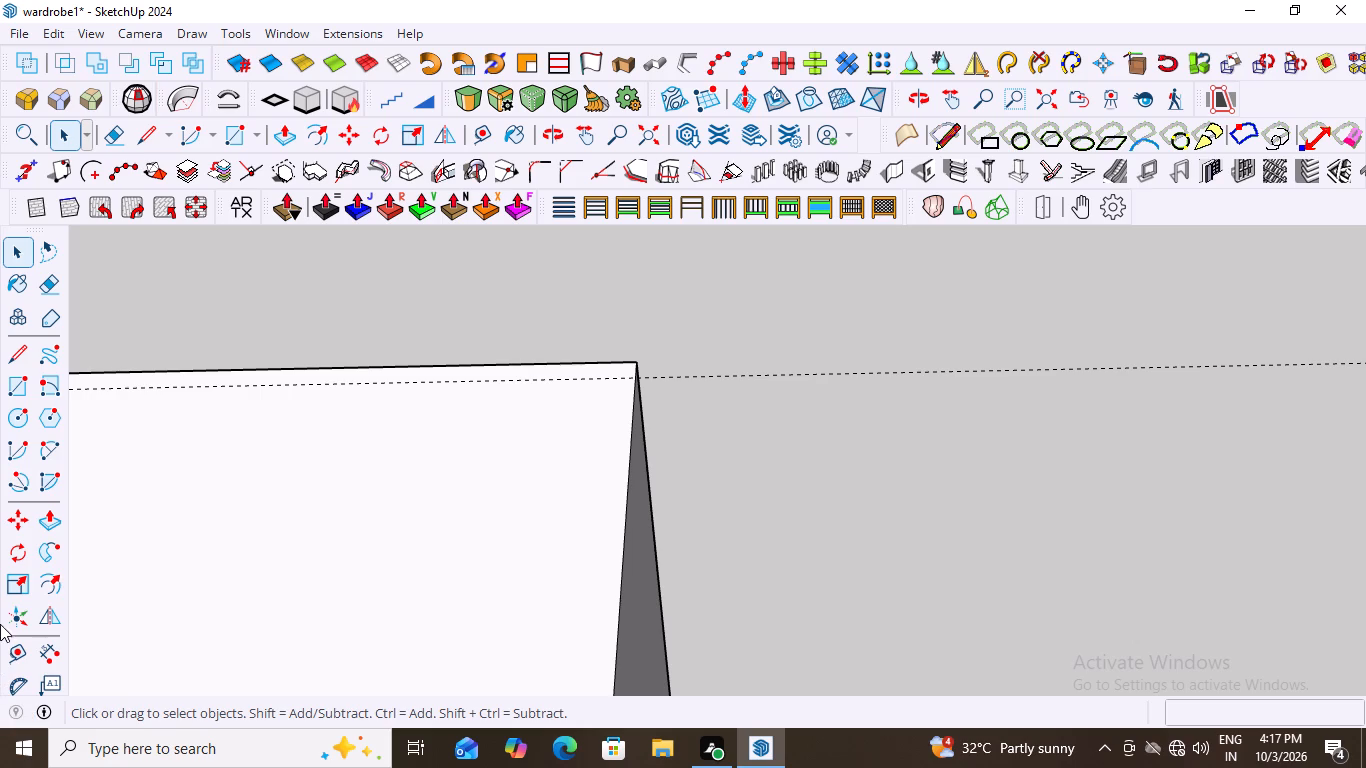
pyautogui.scroll(-20, 428, 537)
pyautogui.scroll(-7, 428, 537)
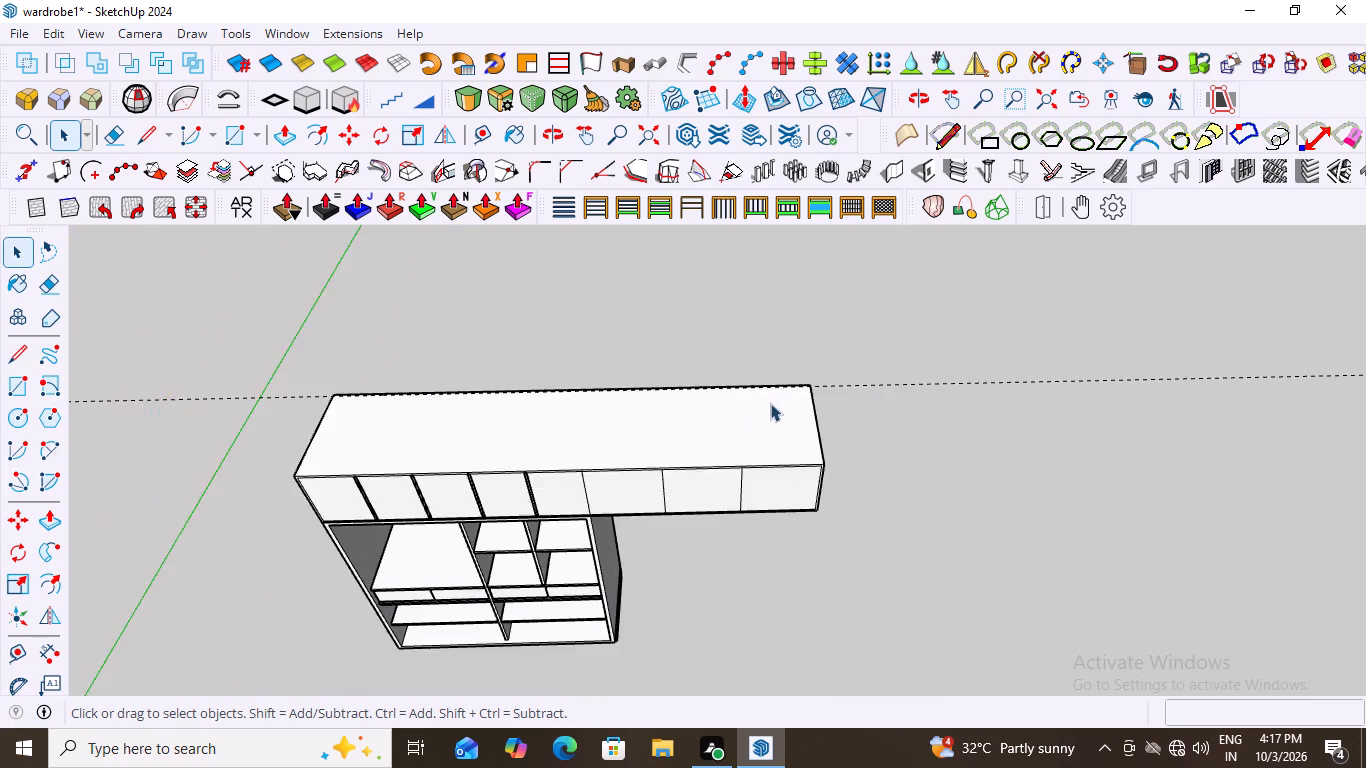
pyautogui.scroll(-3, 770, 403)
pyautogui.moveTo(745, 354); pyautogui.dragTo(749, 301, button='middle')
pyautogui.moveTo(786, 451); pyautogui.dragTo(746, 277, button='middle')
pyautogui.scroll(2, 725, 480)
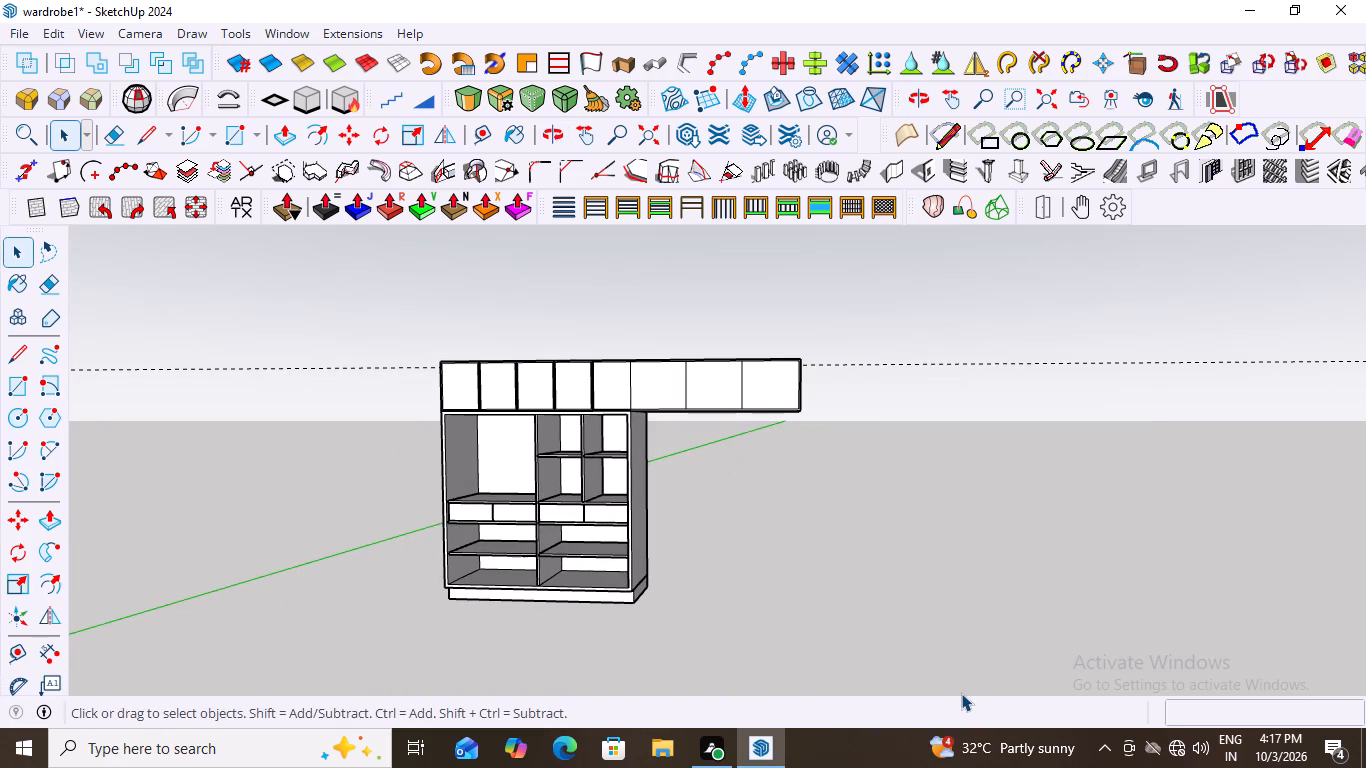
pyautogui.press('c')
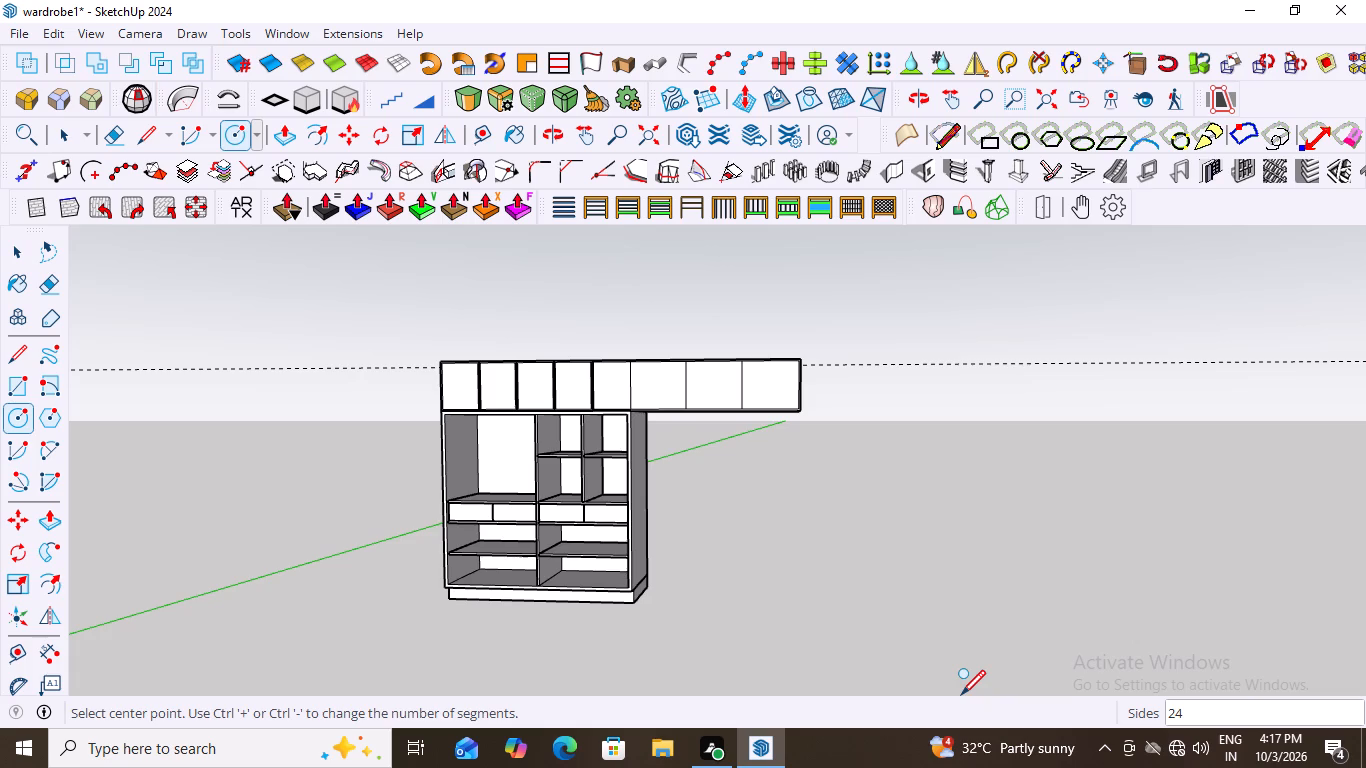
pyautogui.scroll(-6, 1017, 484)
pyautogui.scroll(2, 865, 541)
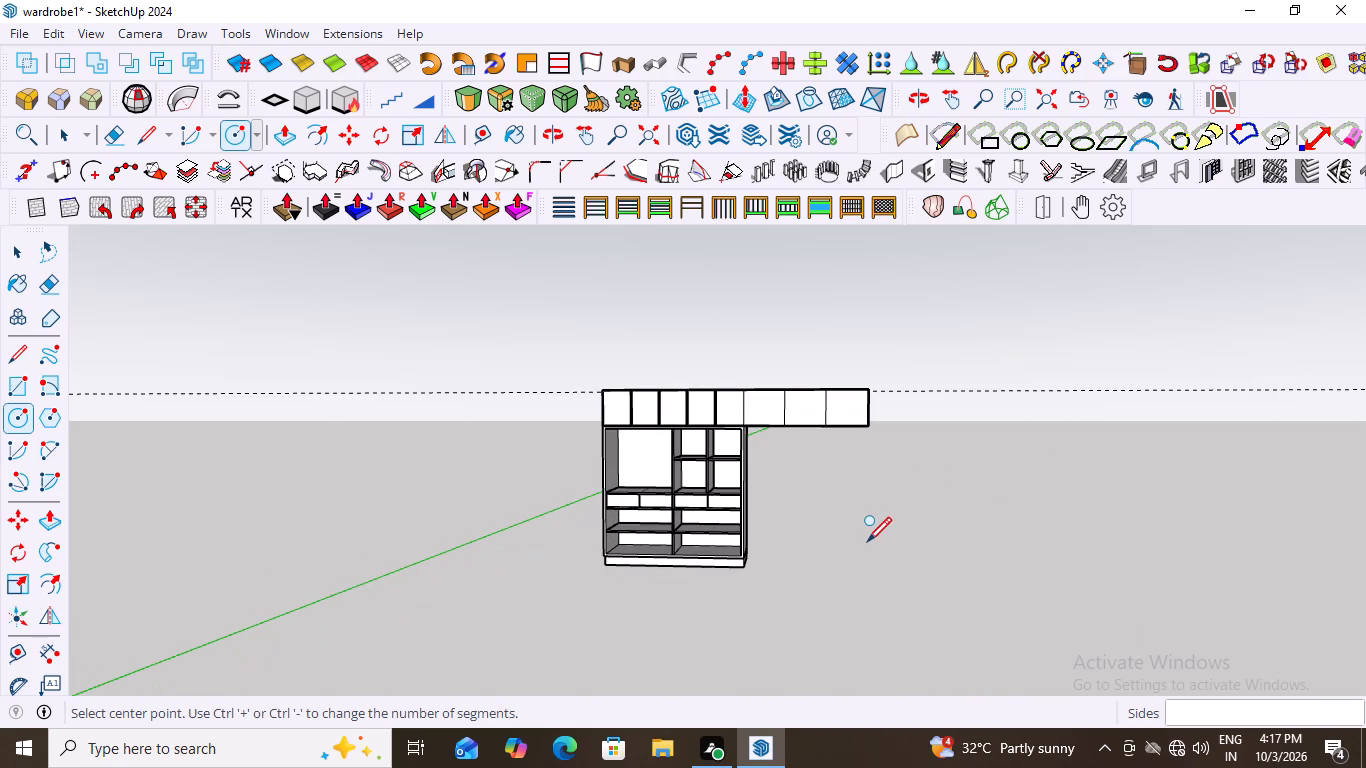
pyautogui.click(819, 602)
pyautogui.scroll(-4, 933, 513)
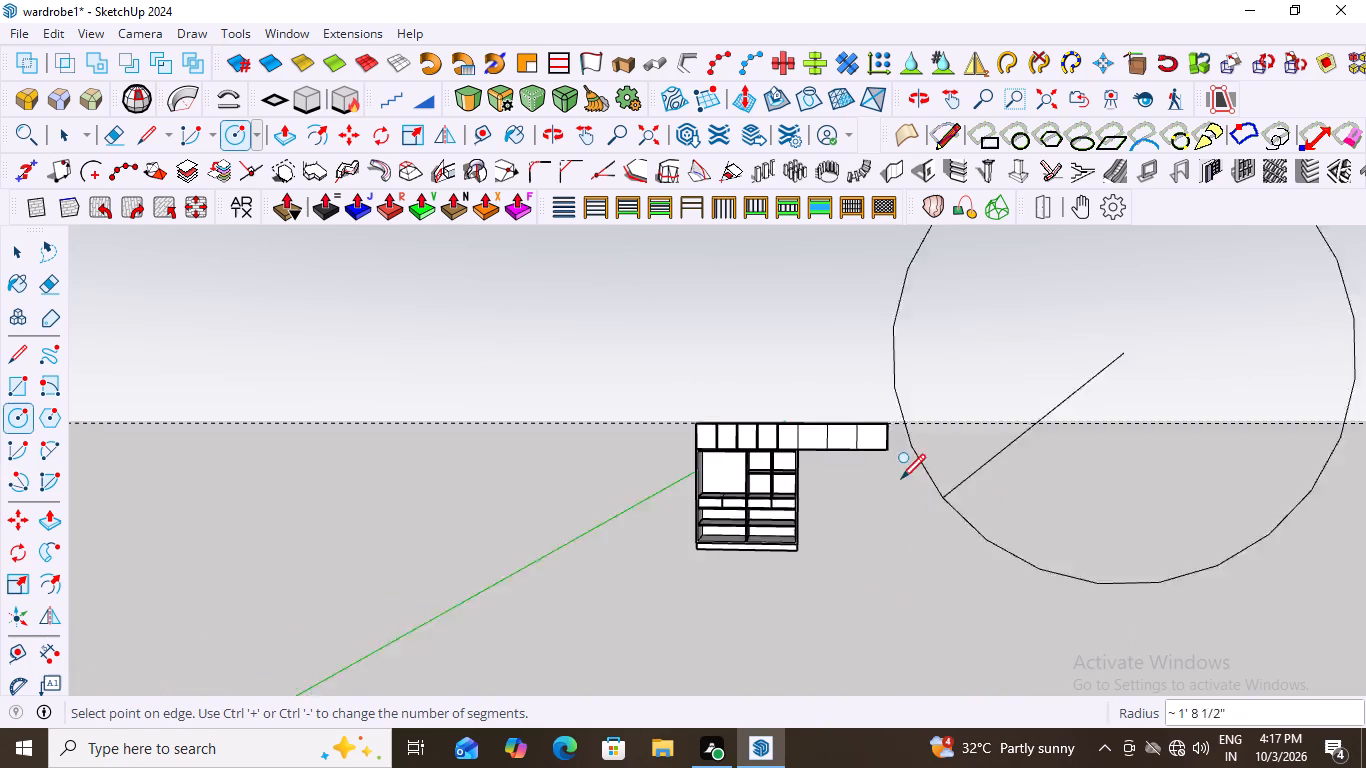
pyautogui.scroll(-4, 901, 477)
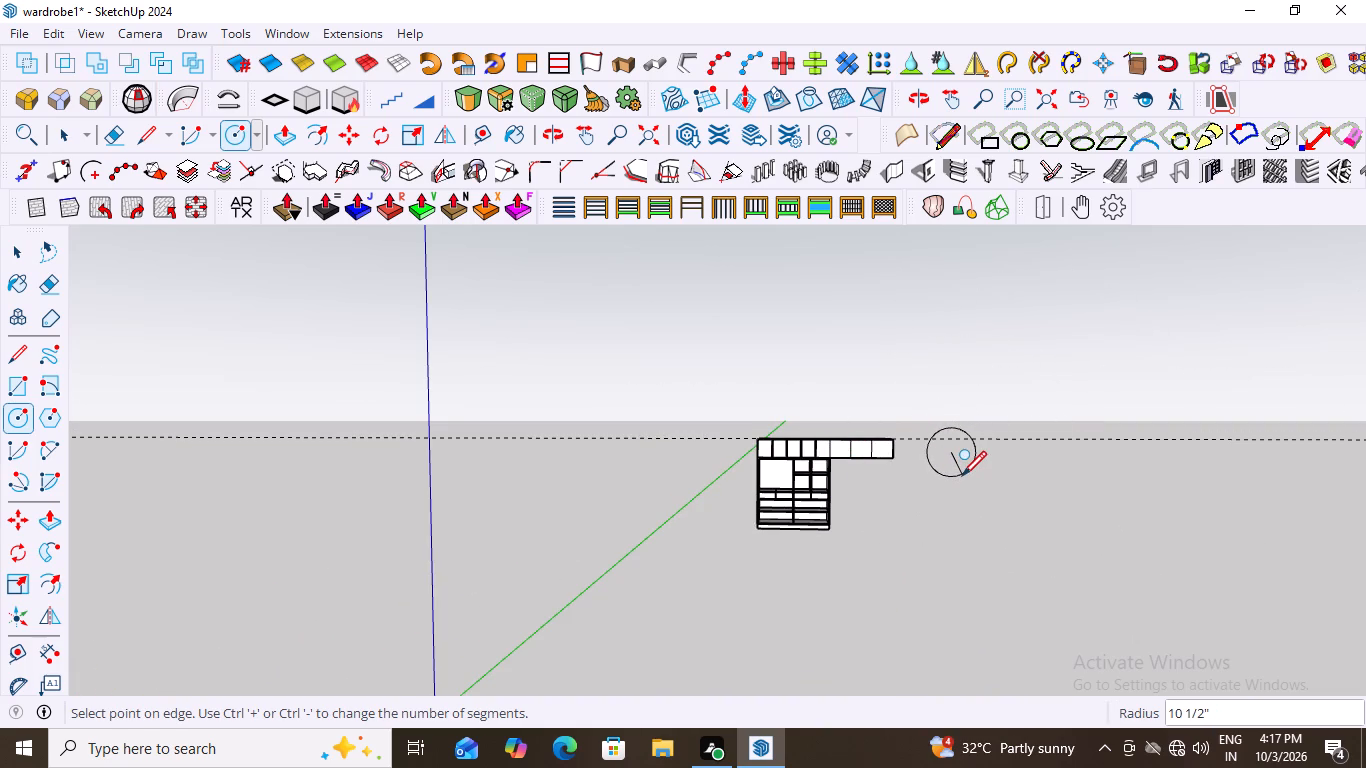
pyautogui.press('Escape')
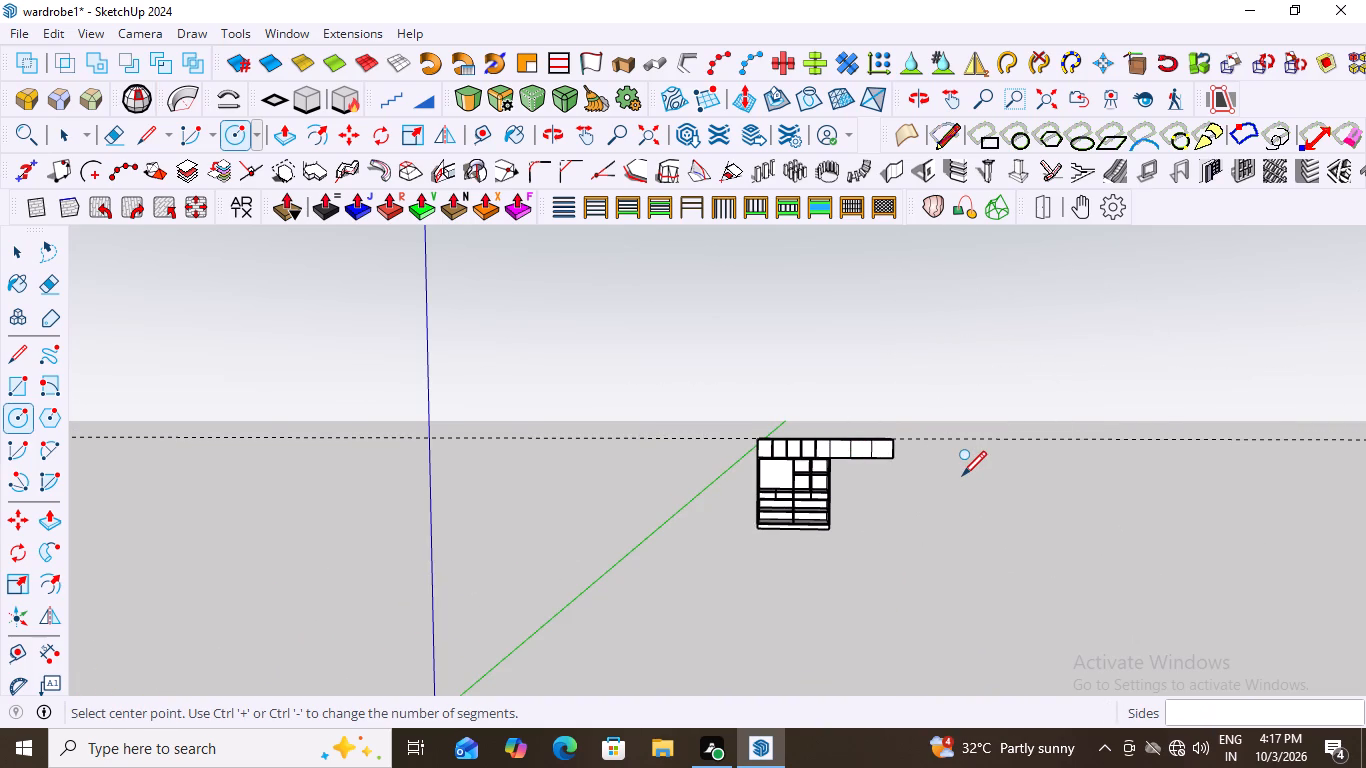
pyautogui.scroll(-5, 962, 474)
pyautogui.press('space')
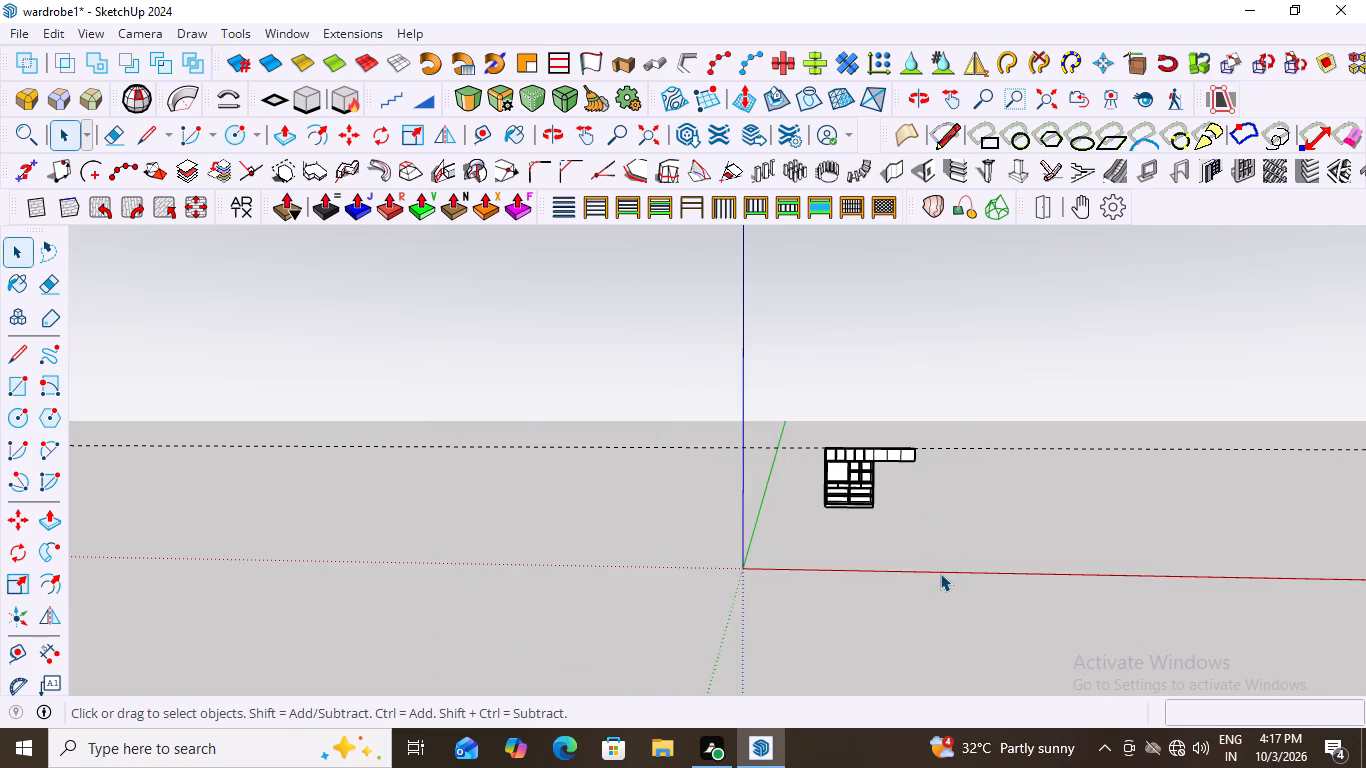
# Draw a circle about 1' 4" in radius on the ground in front of the wardrobe, beside the red axis near the origin.
pyautogui.scroll(8, 758, 574)
pyautogui.scroll(-8, 815, 486)
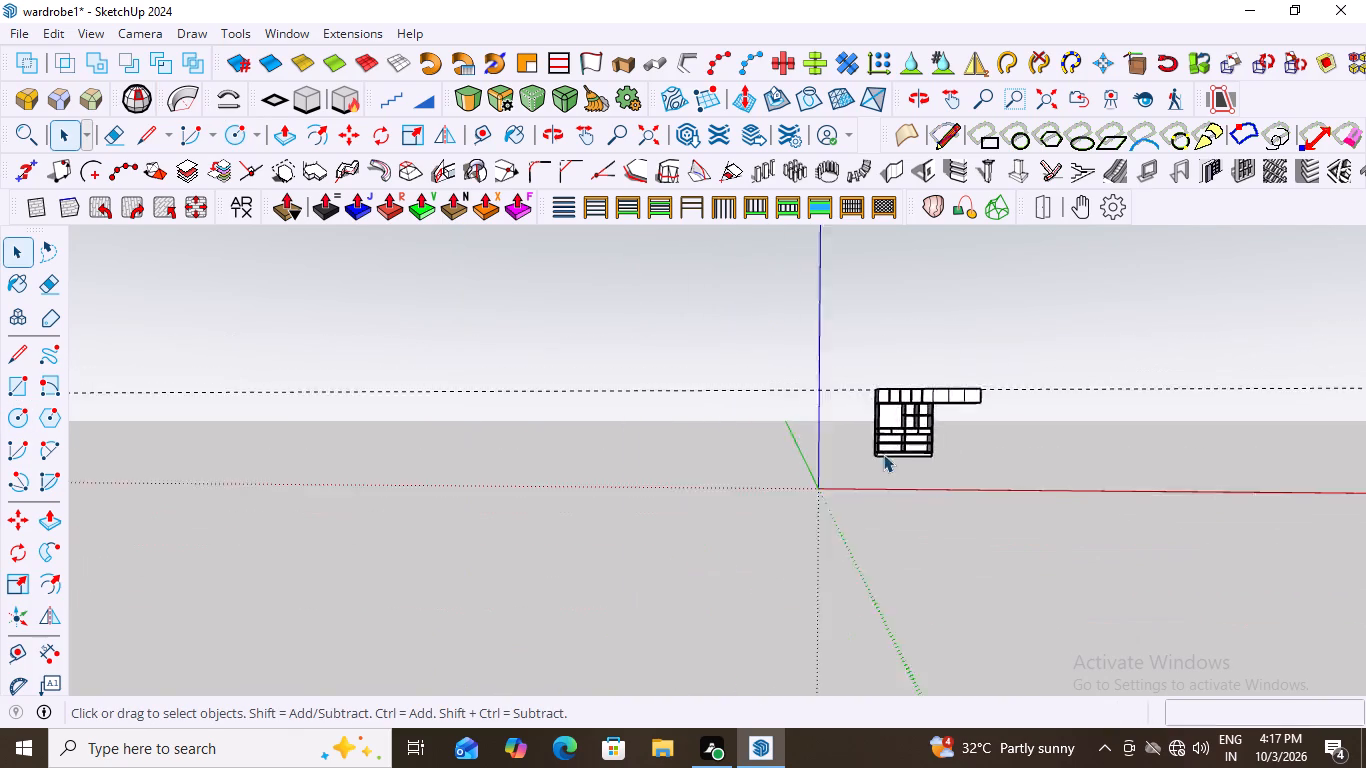
pyautogui.scroll(-2, 883, 454)
pyautogui.moveTo(880, 473); pyautogui.dragTo(875, 568, button='middle')
pyautogui.scroll(3, 873, 611)
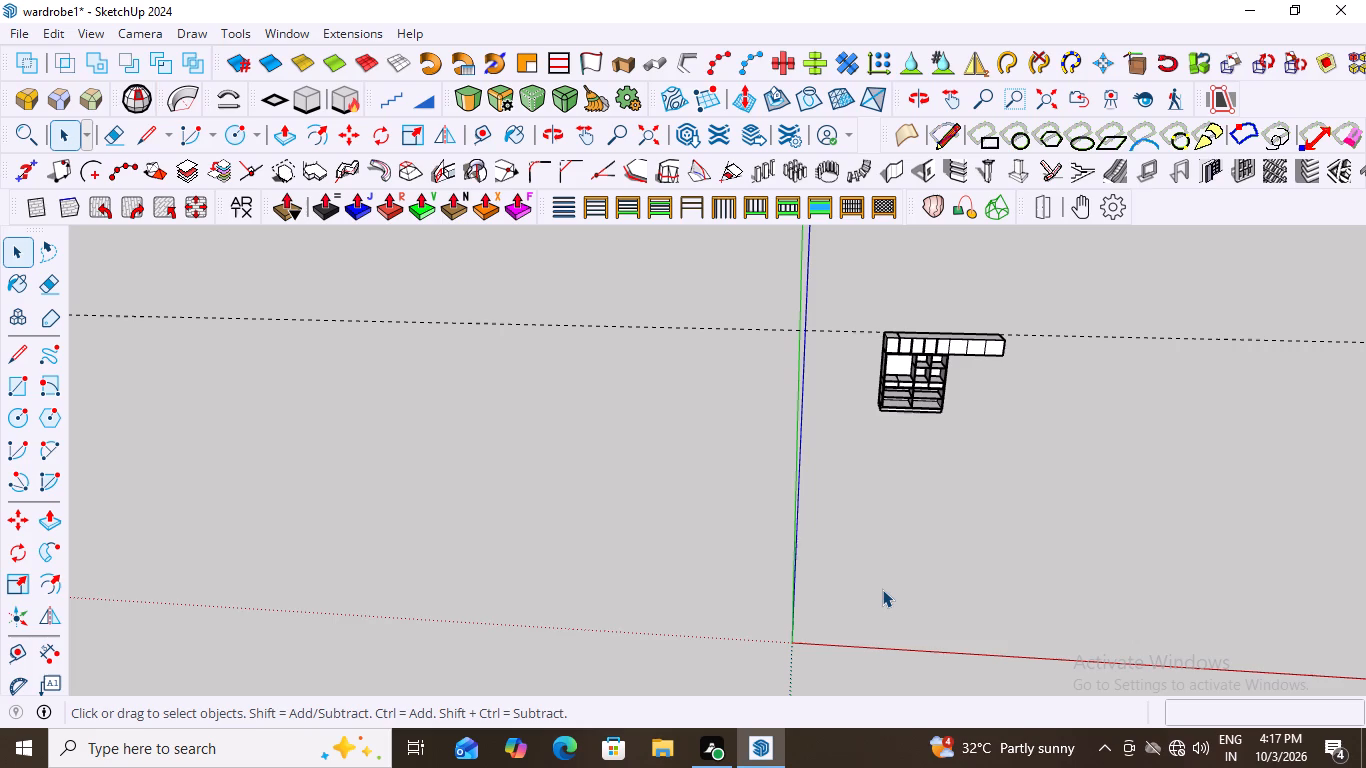
pyautogui.press('c')
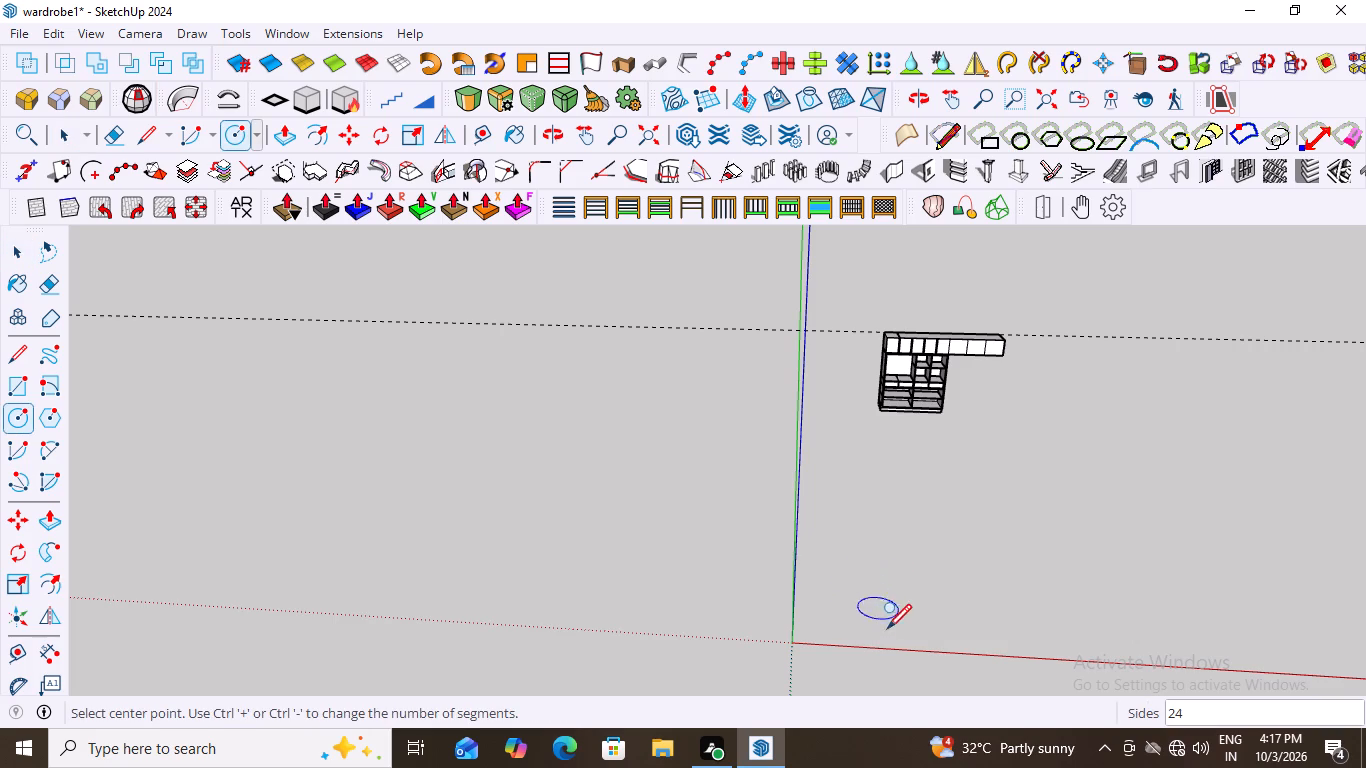
pyautogui.scroll(-3, 922, 583)
pyautogui.scroll(2, 828, 591)
pyautogui.scroll(-2, 763, 557)
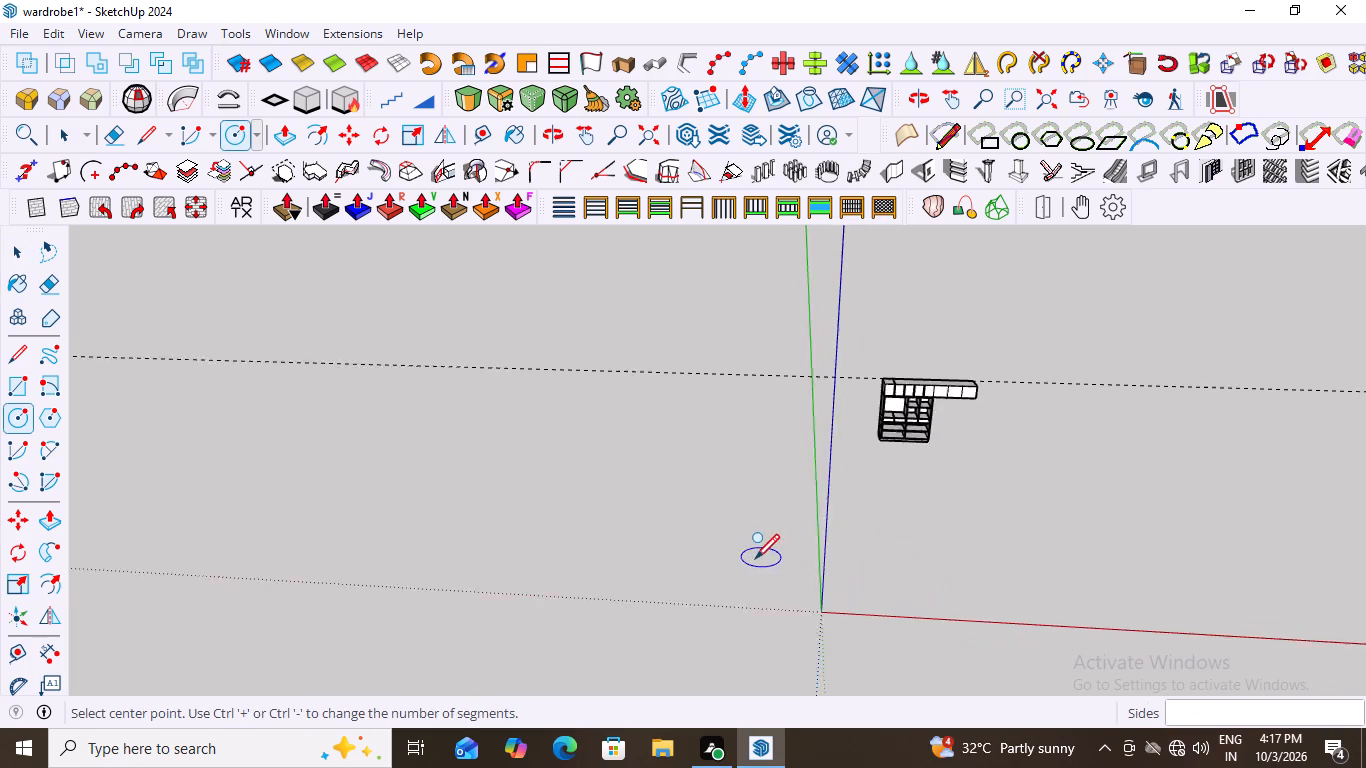
pyautogui.scroll(-3, 755, 557)
pyautogui.scroll(6, 963, 608)
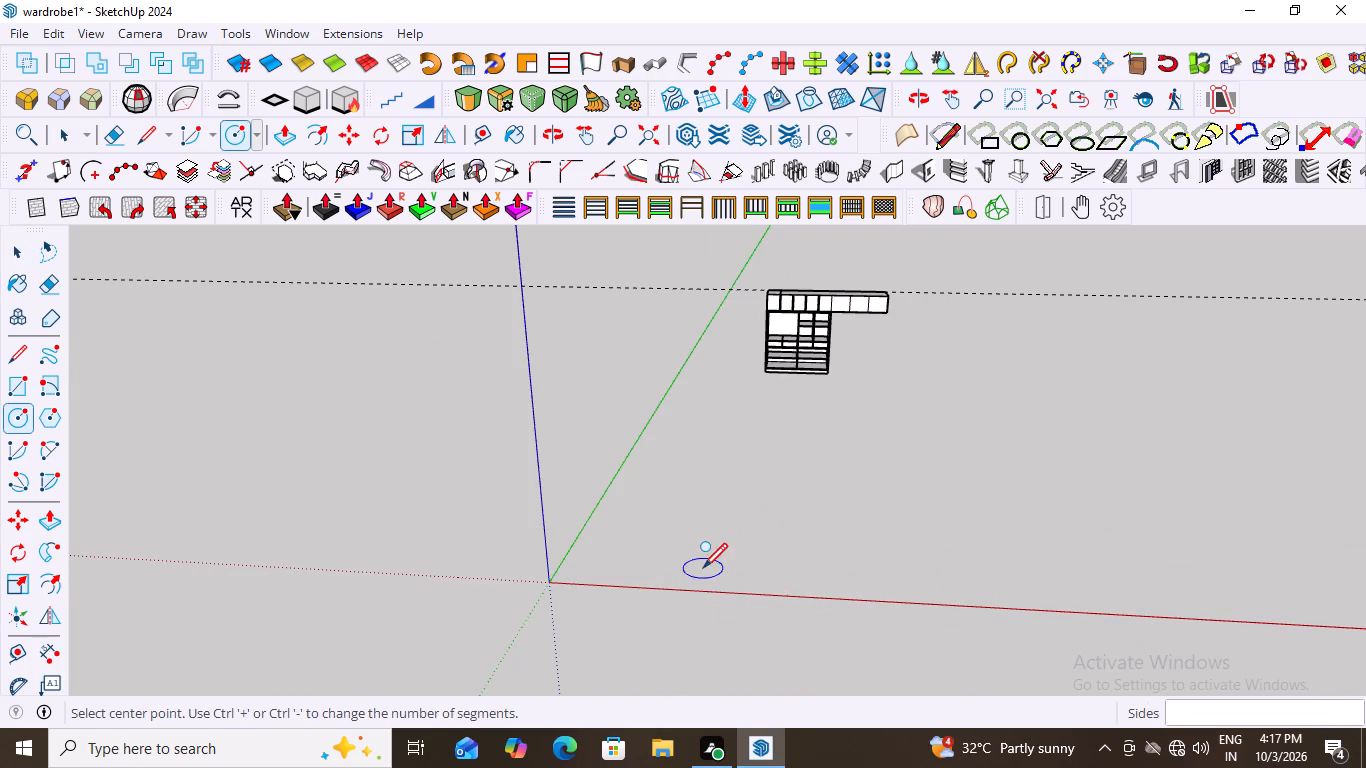
pyautogui.click(703, 566)
pyautogui.click(726, 570)
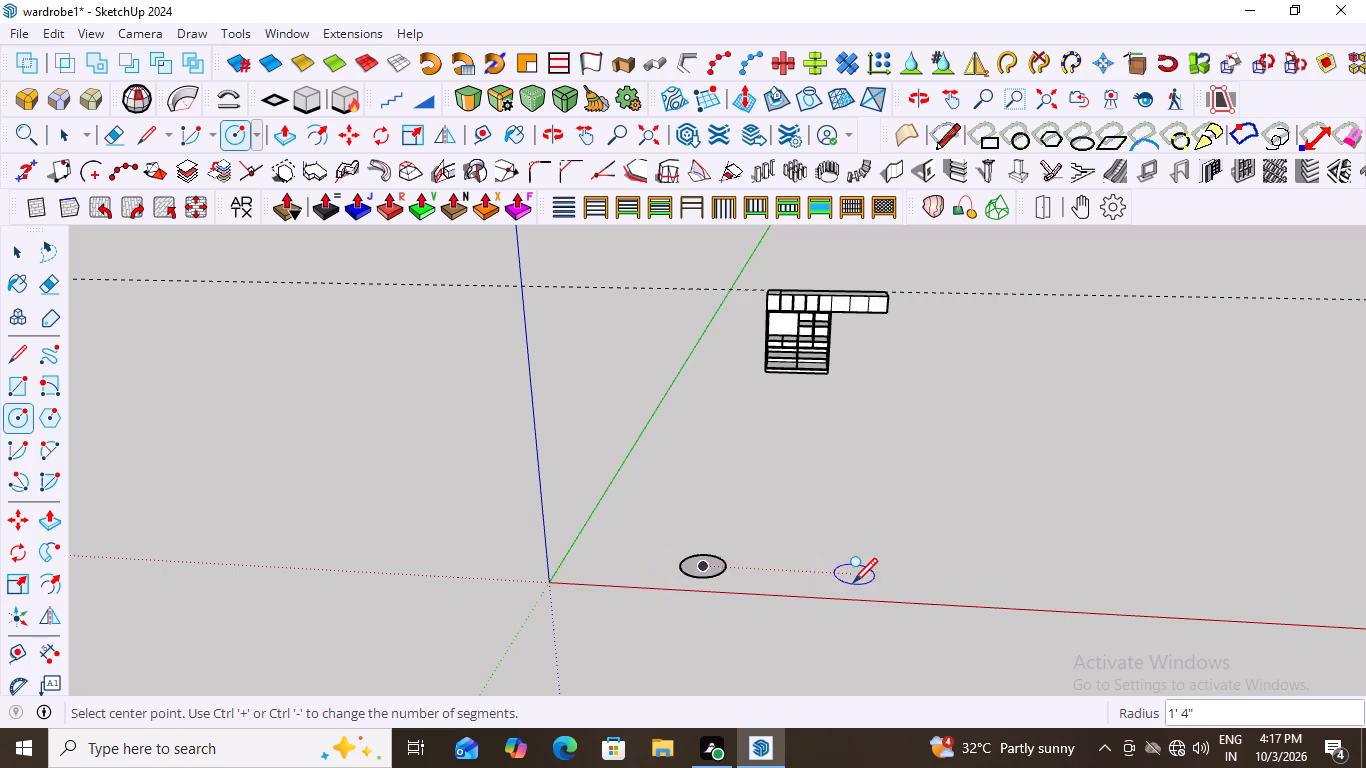
# Draw two more ground circles in line with the first along the red axis, about 1' 6 1/2" and 1' 3 1/2" in radius.
pyautogui.click(778, 579)
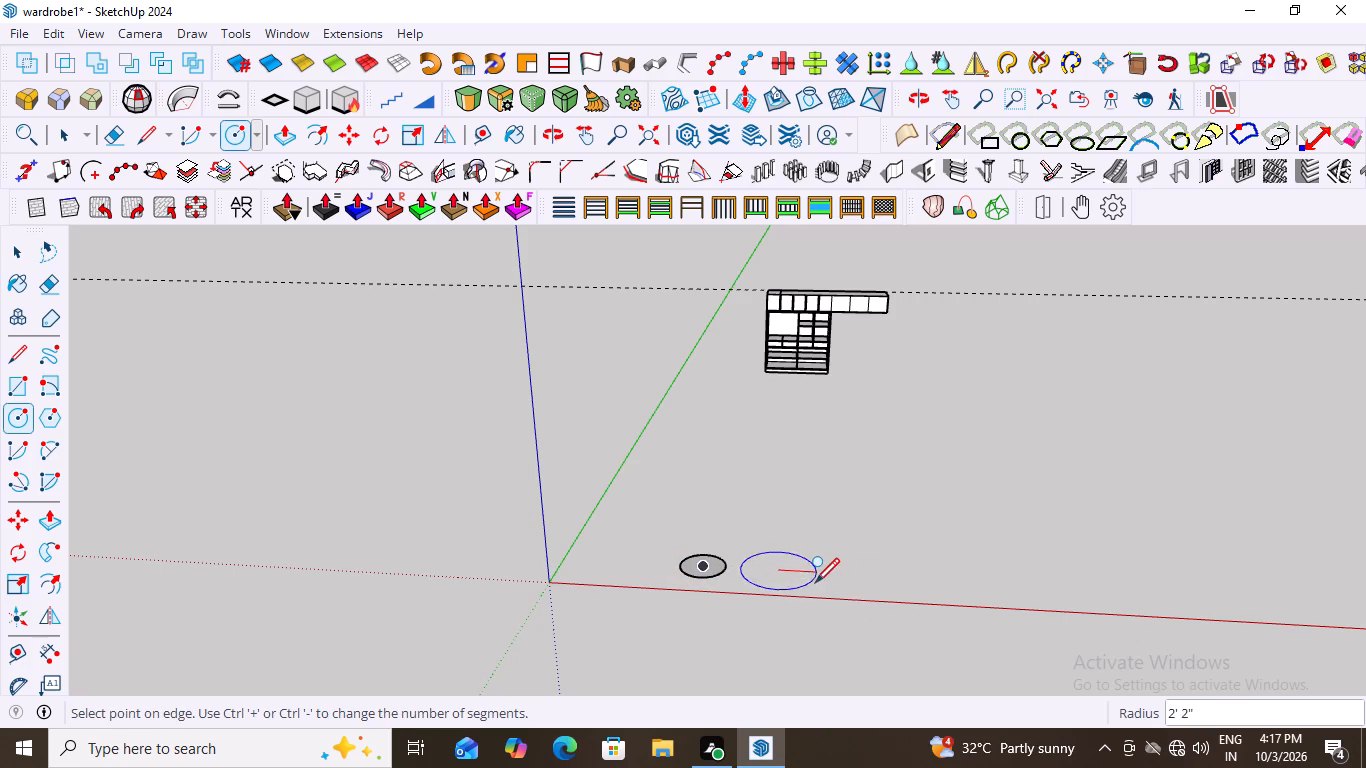
pyautogui.click(805, 582)
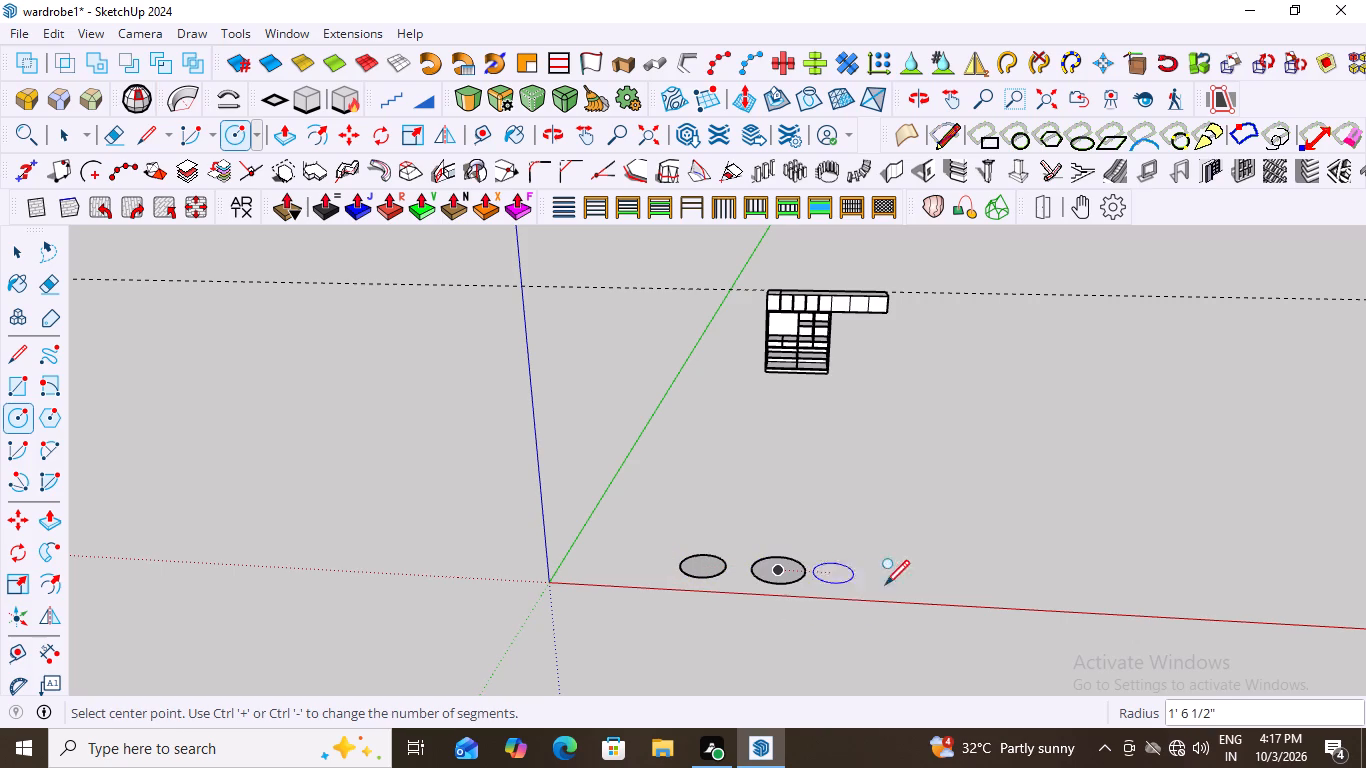
pyautogui.scroll(6, 851, 591)
pyautogui.click(822, 574)
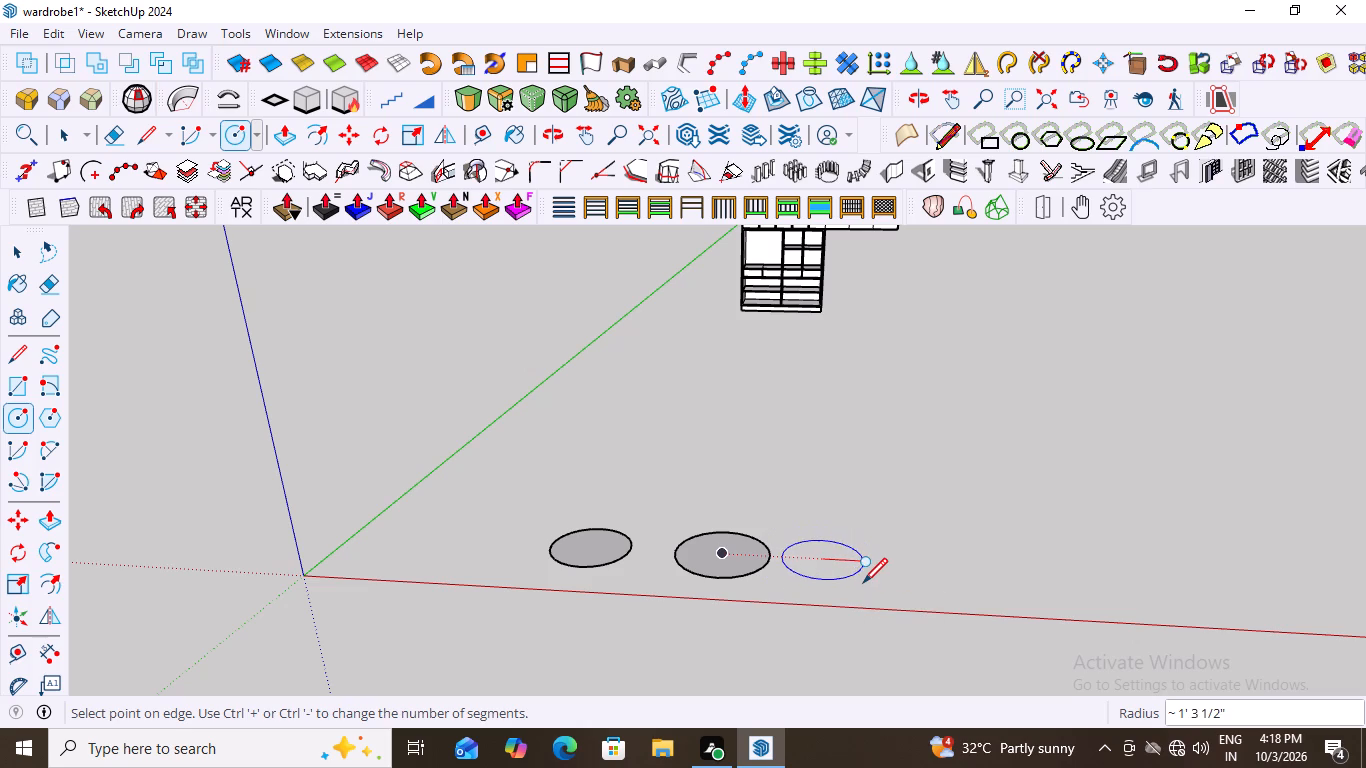
pyautogui.click(866, 581)
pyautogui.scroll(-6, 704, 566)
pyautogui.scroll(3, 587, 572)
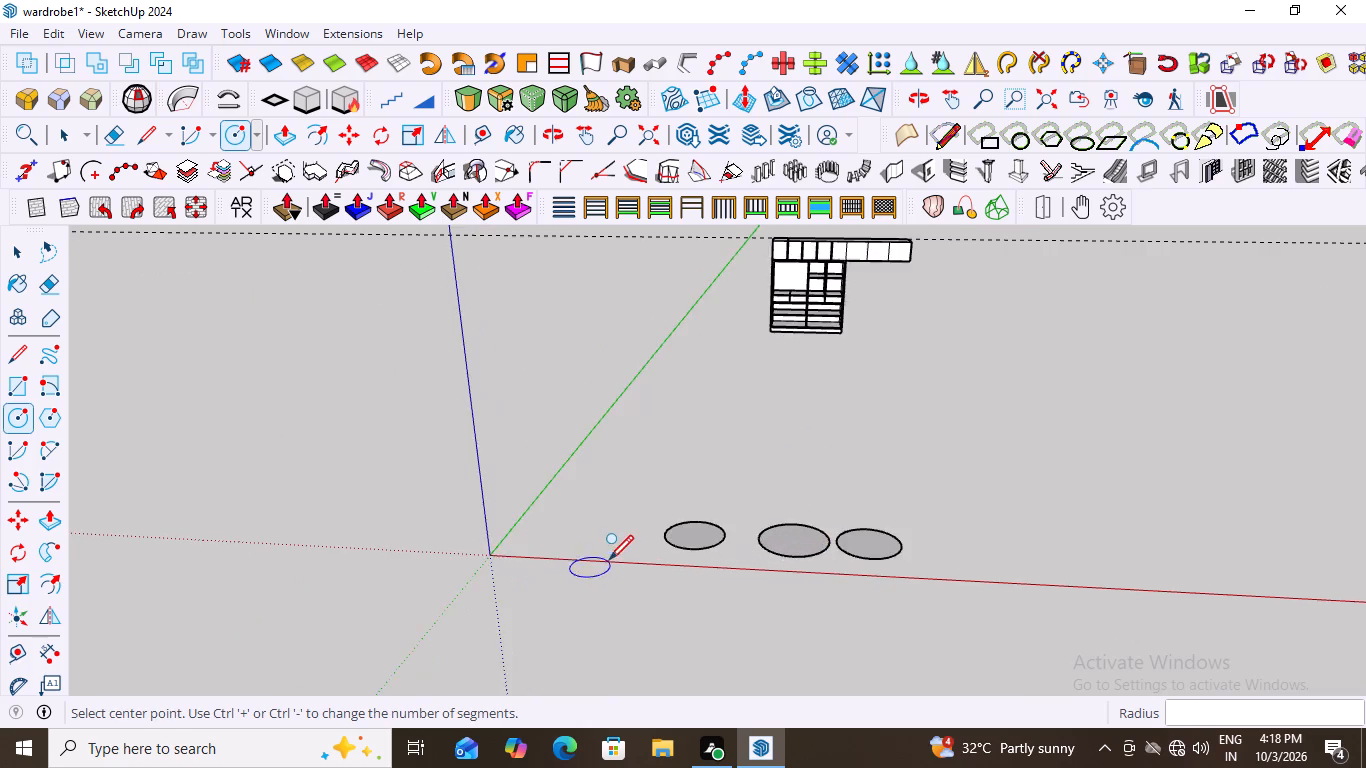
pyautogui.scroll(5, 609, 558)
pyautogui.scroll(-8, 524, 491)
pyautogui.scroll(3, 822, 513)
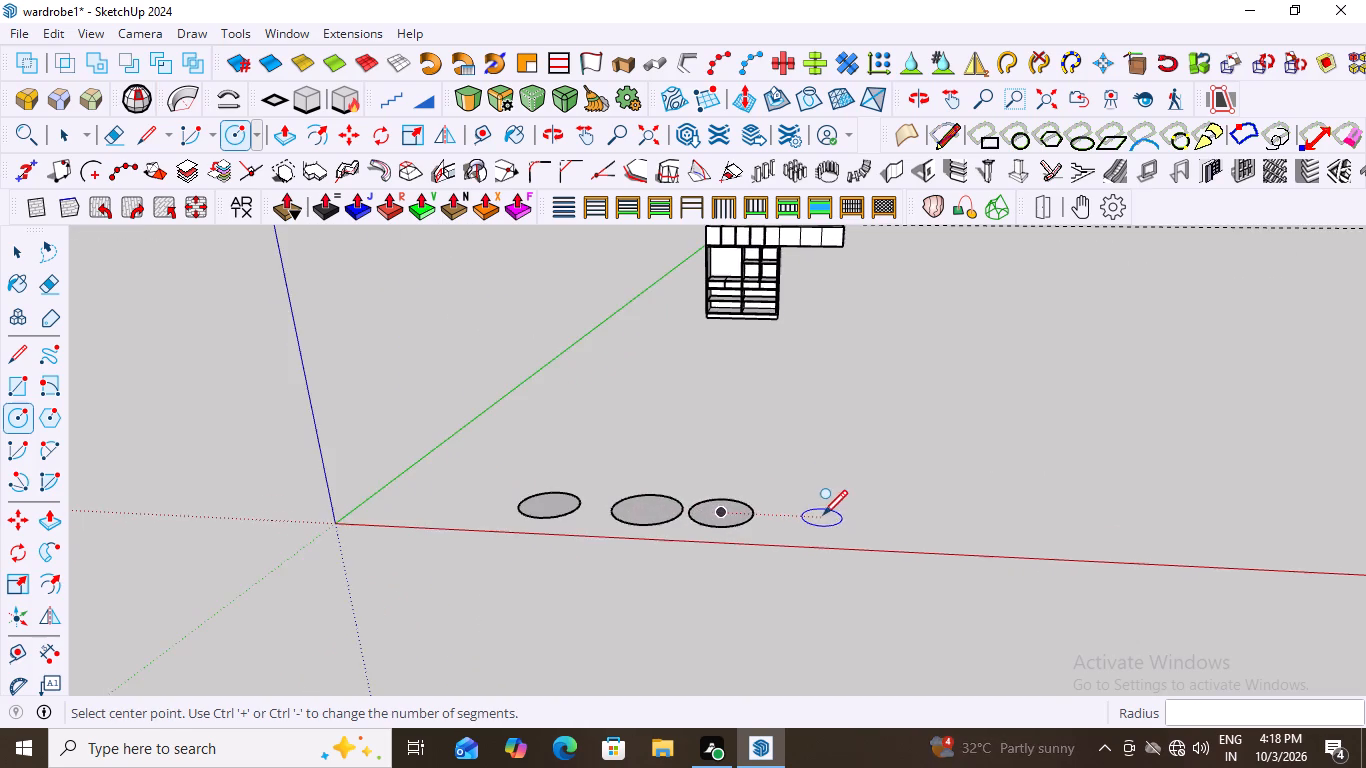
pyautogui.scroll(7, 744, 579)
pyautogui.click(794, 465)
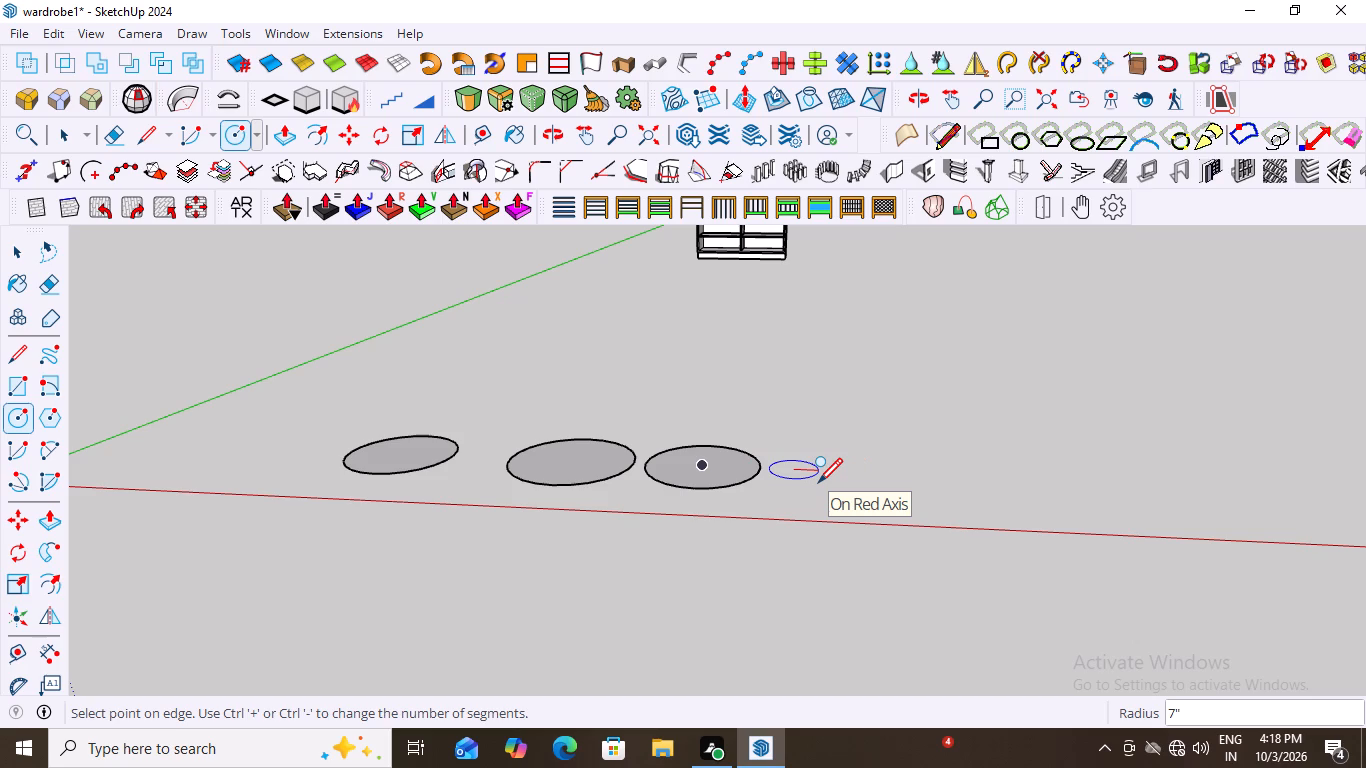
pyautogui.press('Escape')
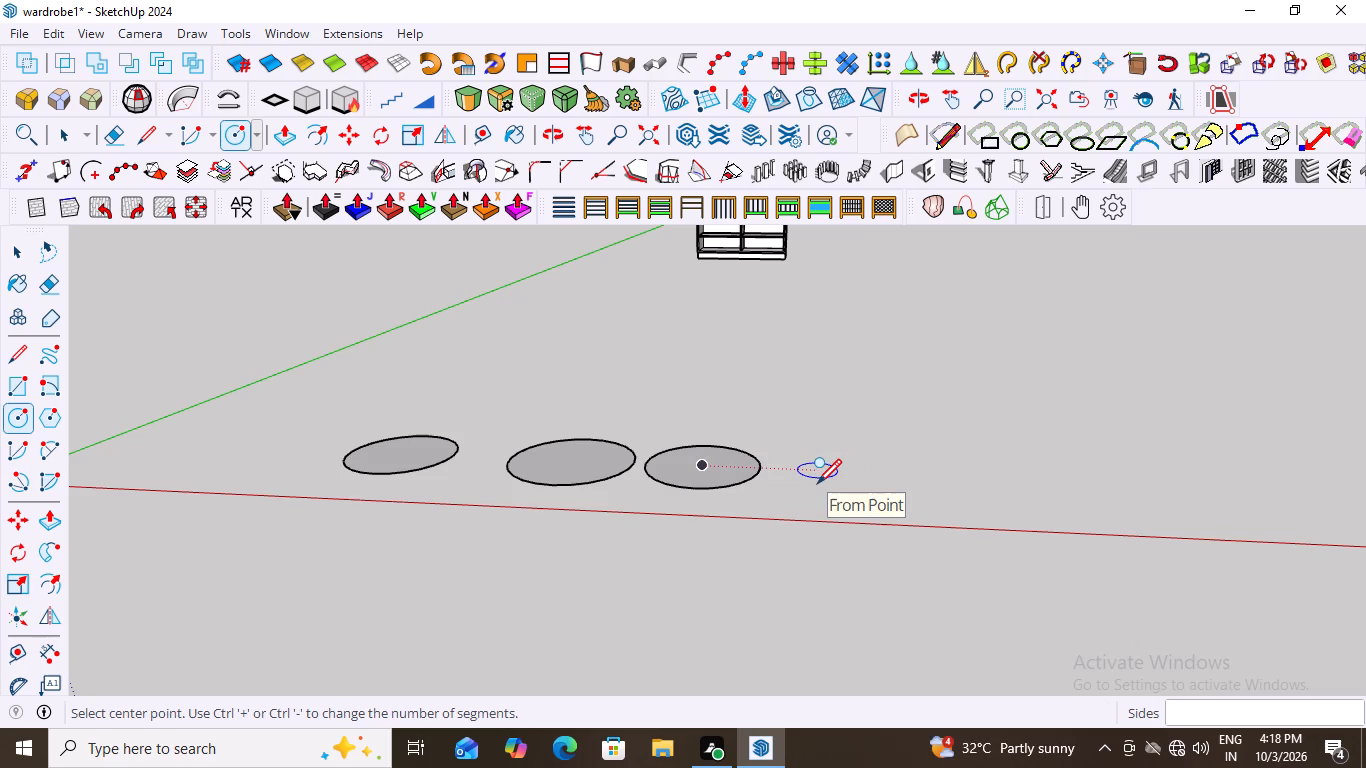
# Draw a fourth ground circle about 1' 4" in radius beyond the third one, continuing the row away from the origin.
pyautogui.scroll(2, 851, 505)
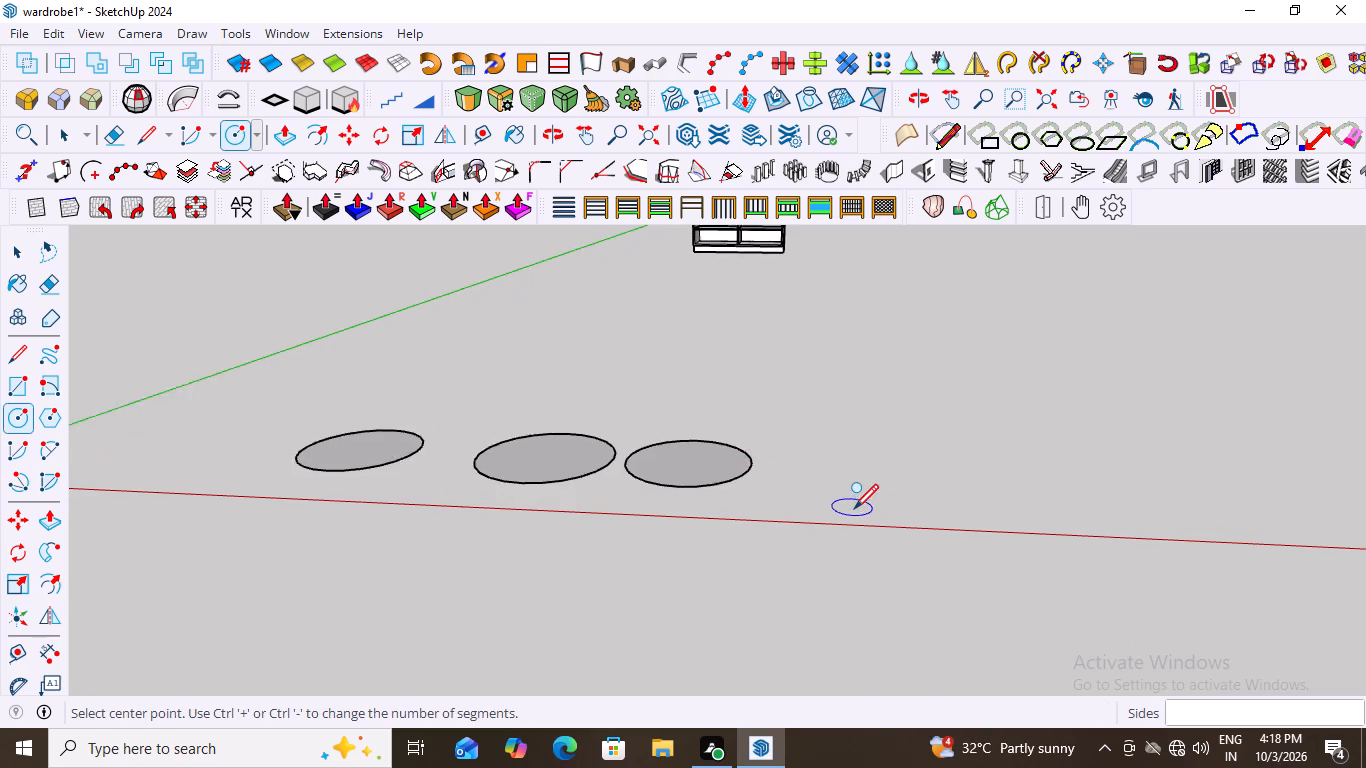
pyautogui.scroll(1, 854, 507)
pyautogui.click(814, 467)
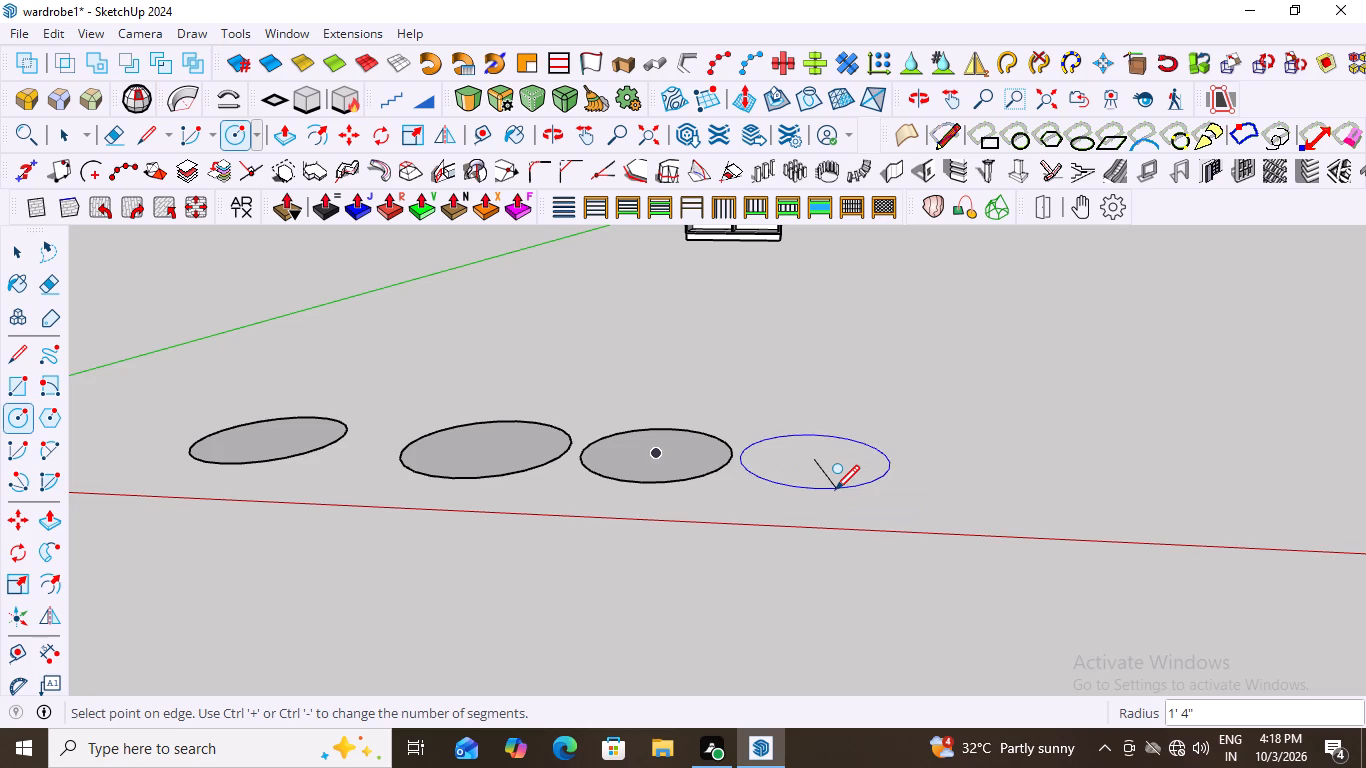
pyautogui.click(832, 488)
# Draw a fifth, smaller ground circle about 11" in radius at the end of the row farthest from the origin.
pyautogui.scroll(-9, 768, 477)
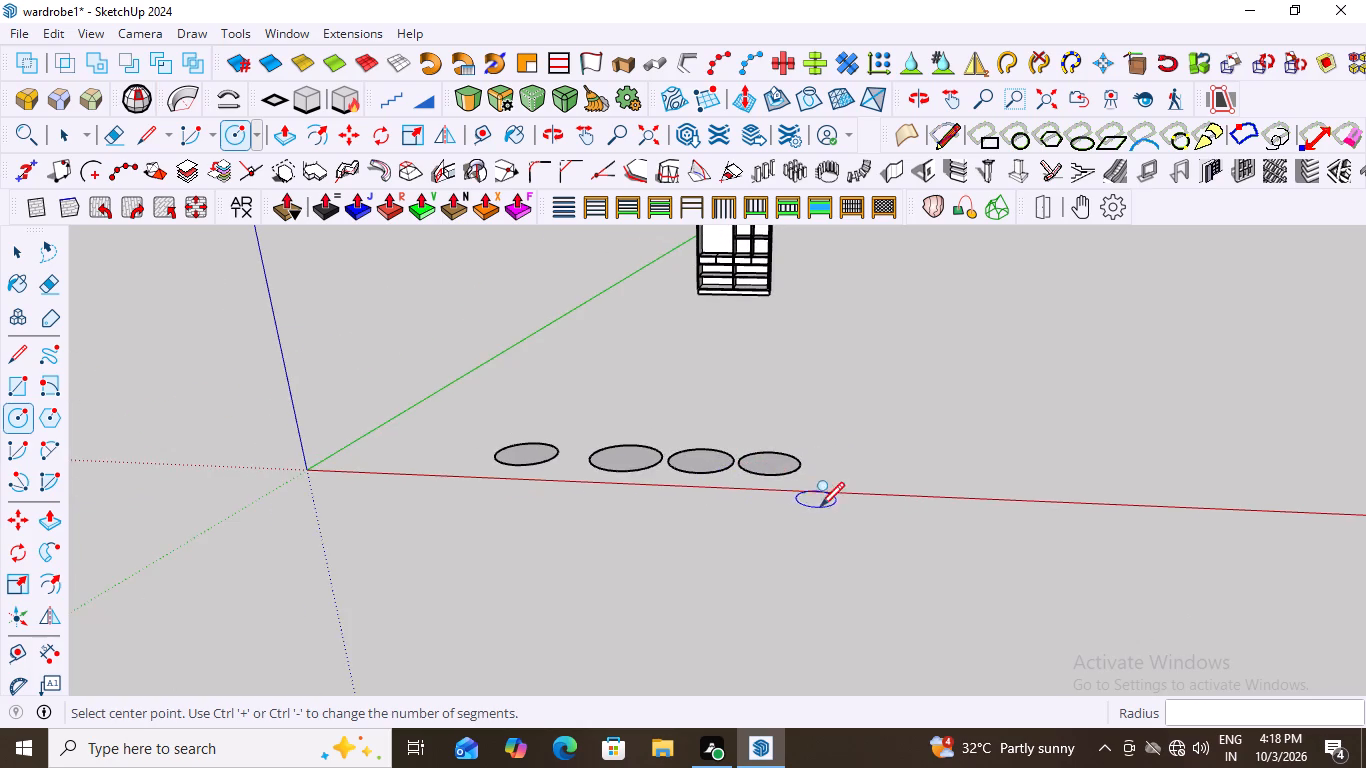
pyautogui.moveTo(808, 511); pyautogui.dragTo(830, 549, button='middle')
pyautogui.scroll(-2, 808, 513)
pyautogui.scroll(4, 776, 540)
pyautogui.scroll(2, 845, 464)
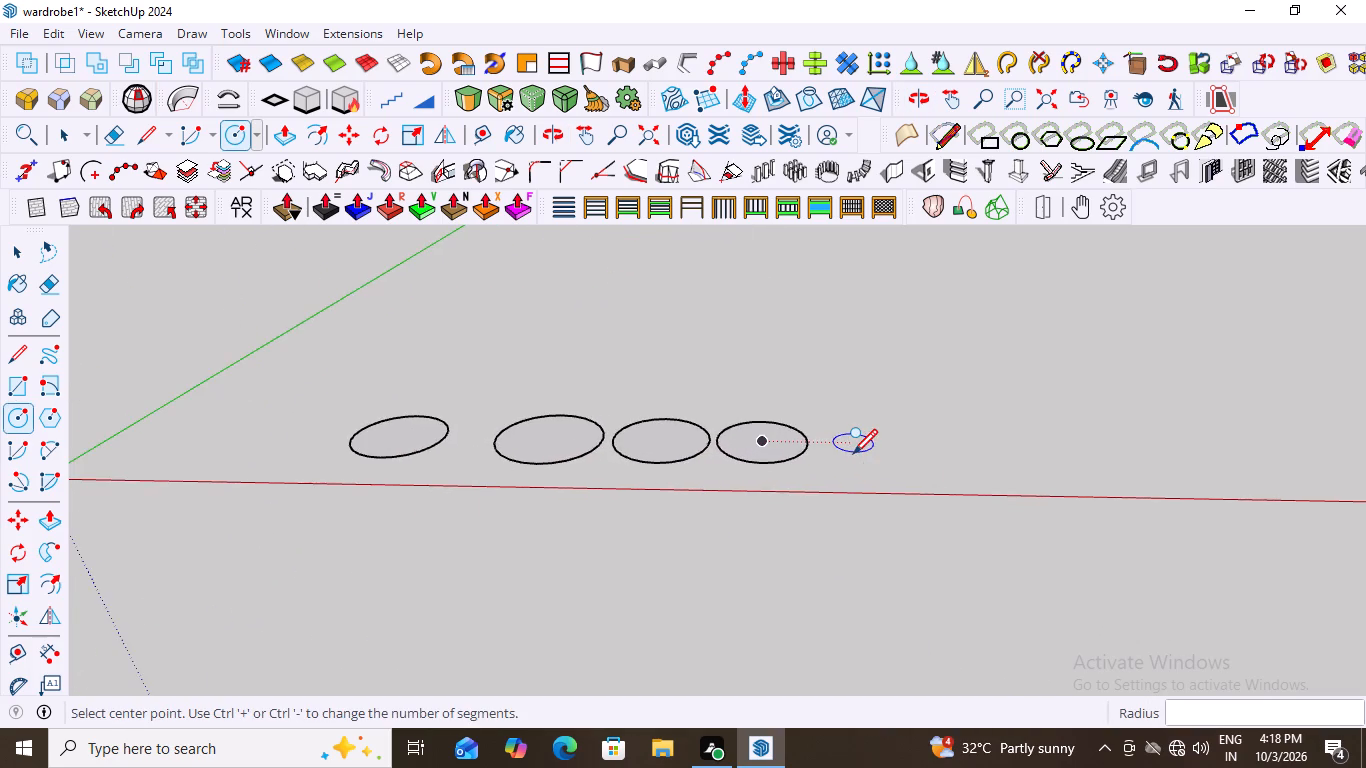
pyautogui.scroll(5, 846, 452)
pyautogui.click(839, 452)
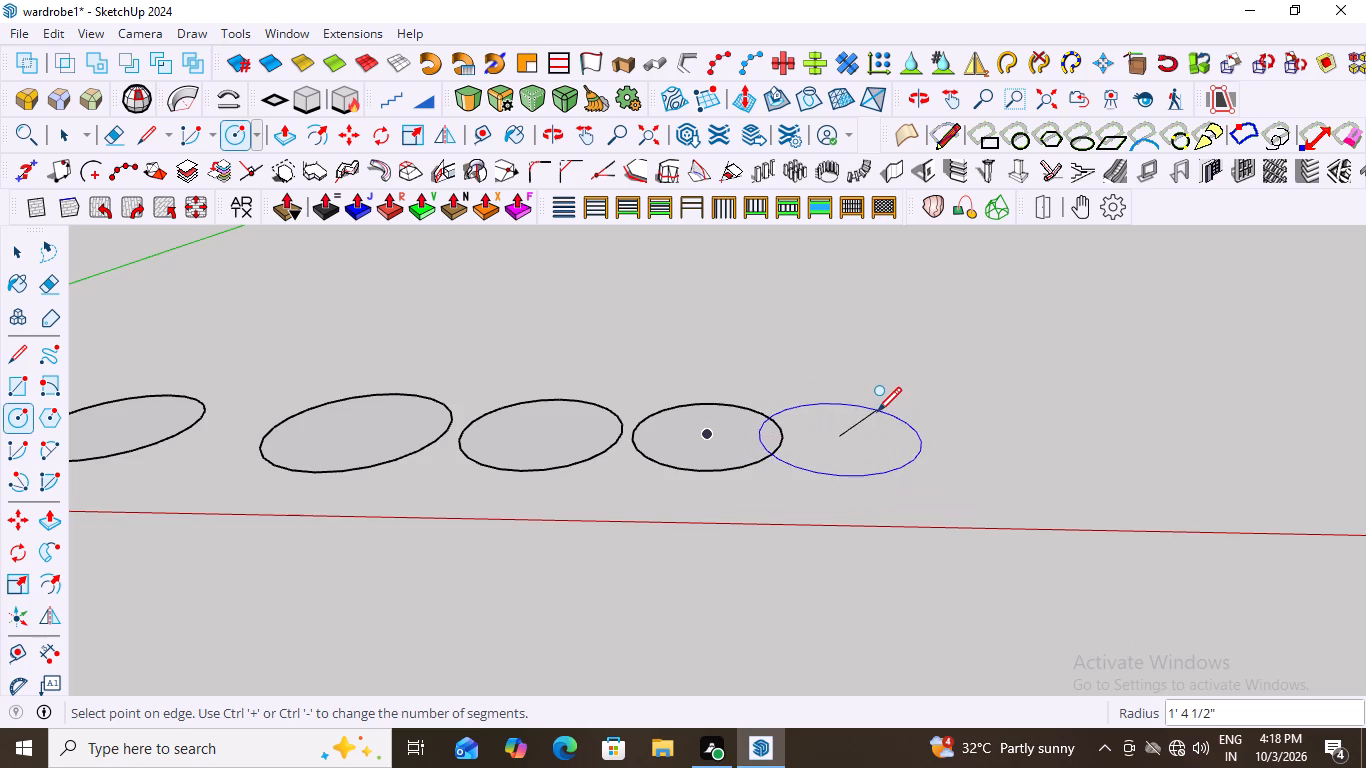
pyautogui.scroll(-11, 865, 437)
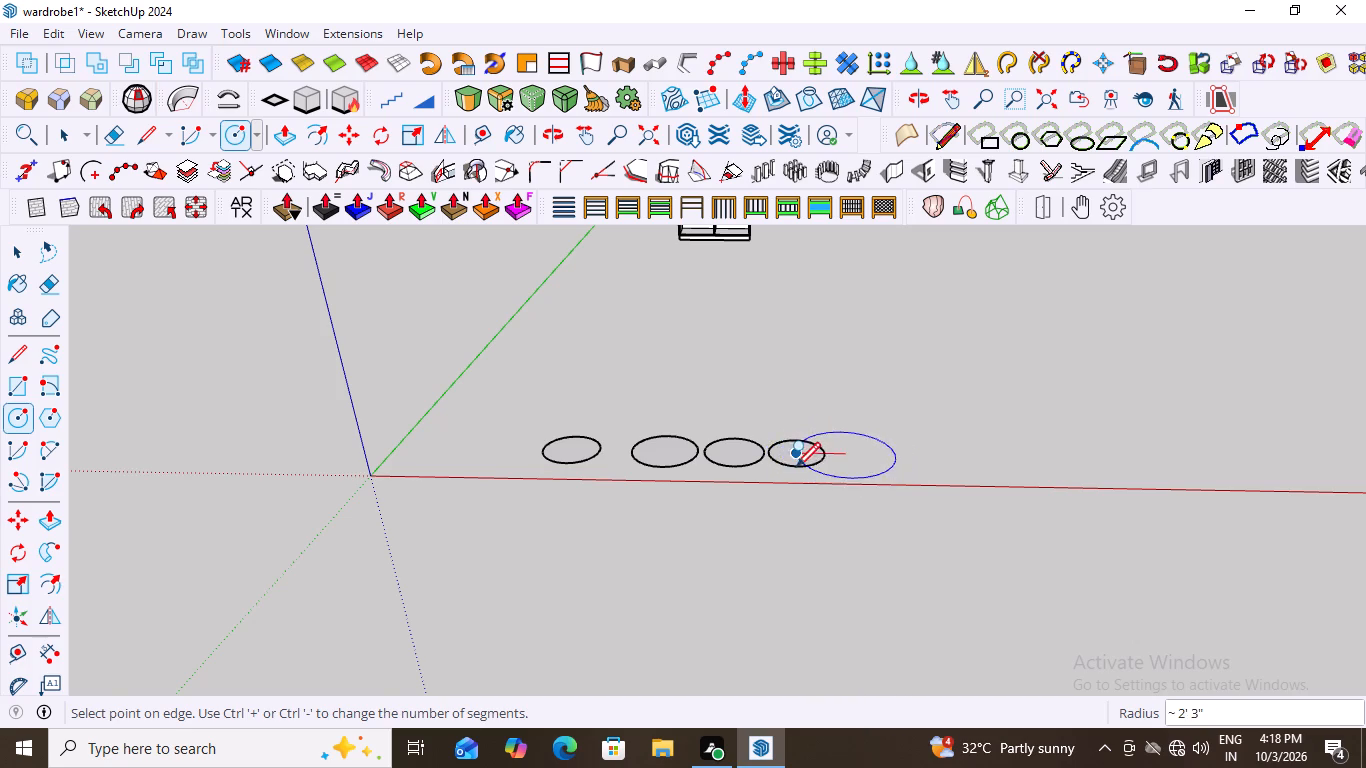
pyautogui.scroll(12, 798, 465)
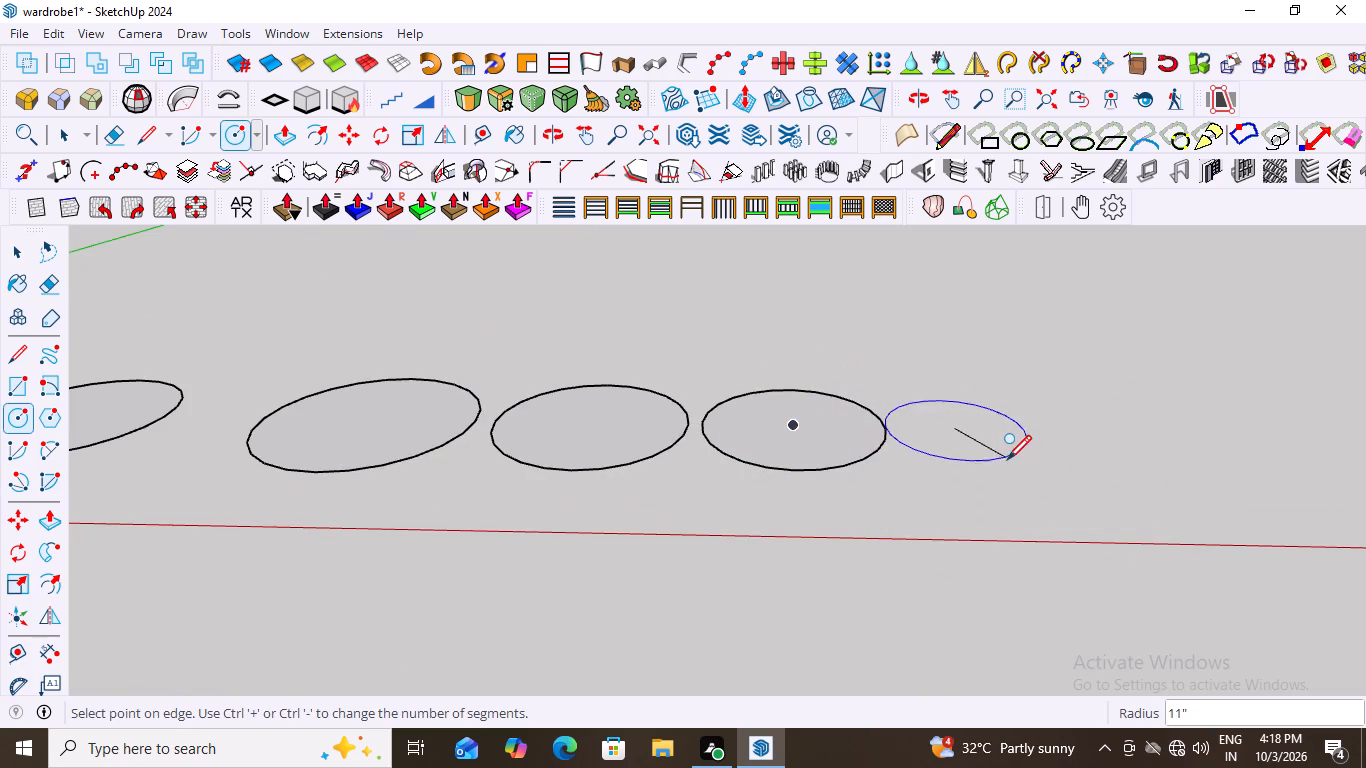
pyautogui.scroll(-14, 1016, 431)
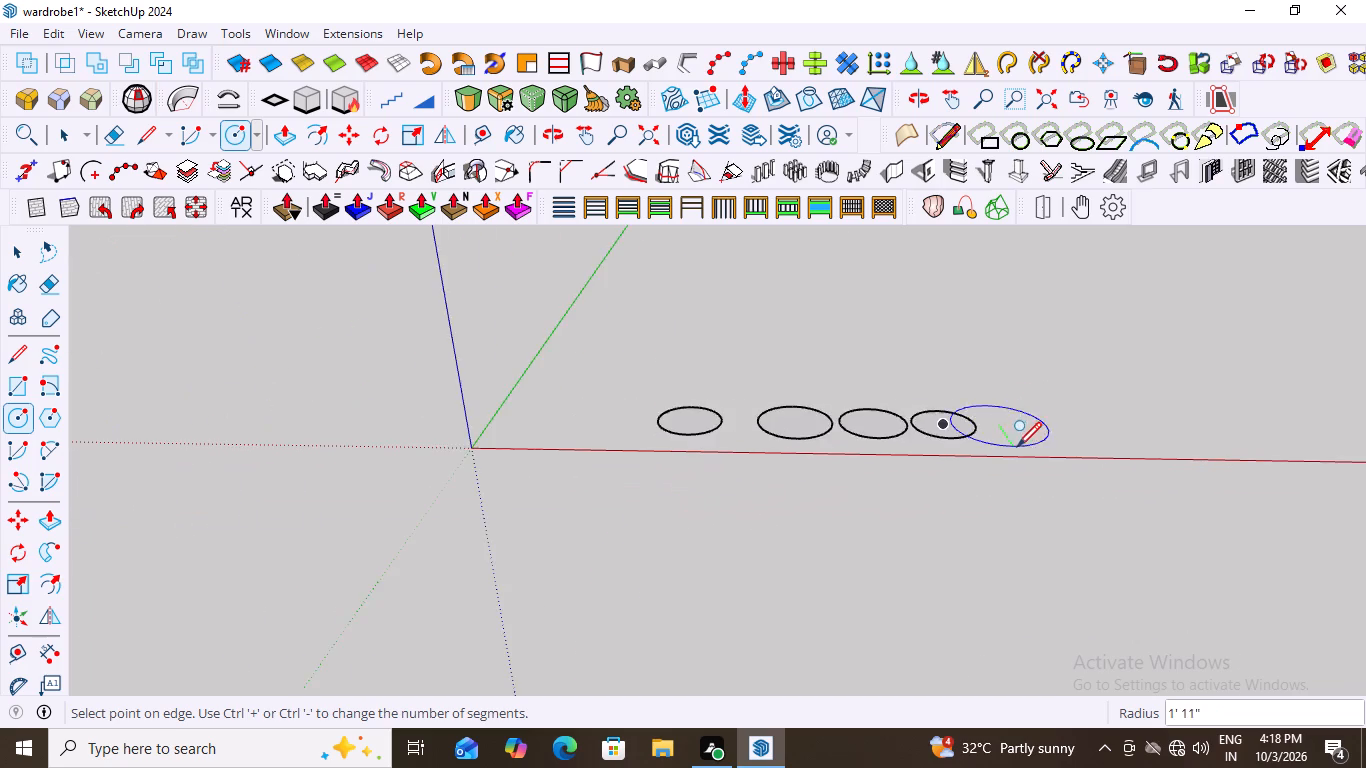
pyautogui.scroll(-2, 1017, 445)
pyautogui.scroll(8, 1007, 430)
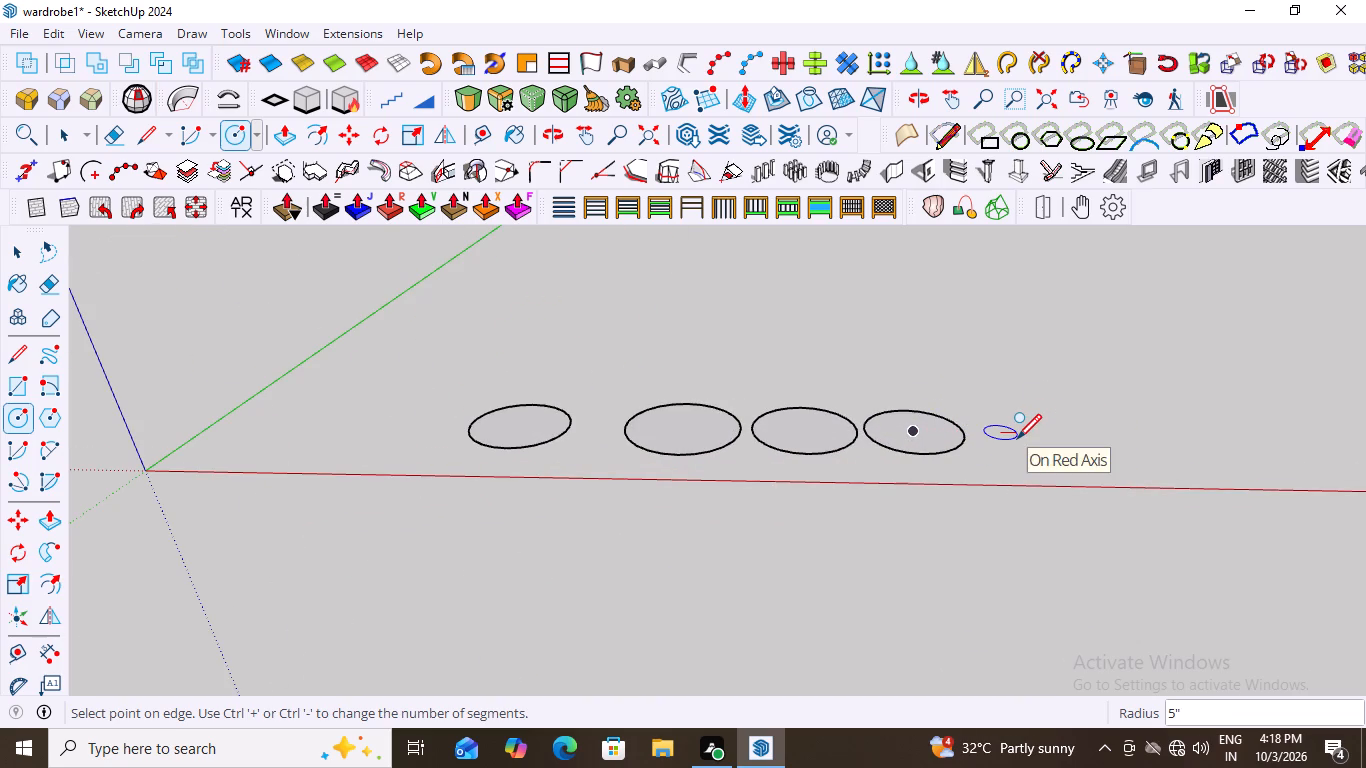
pyautogui.scroll(9, 1021, 420)
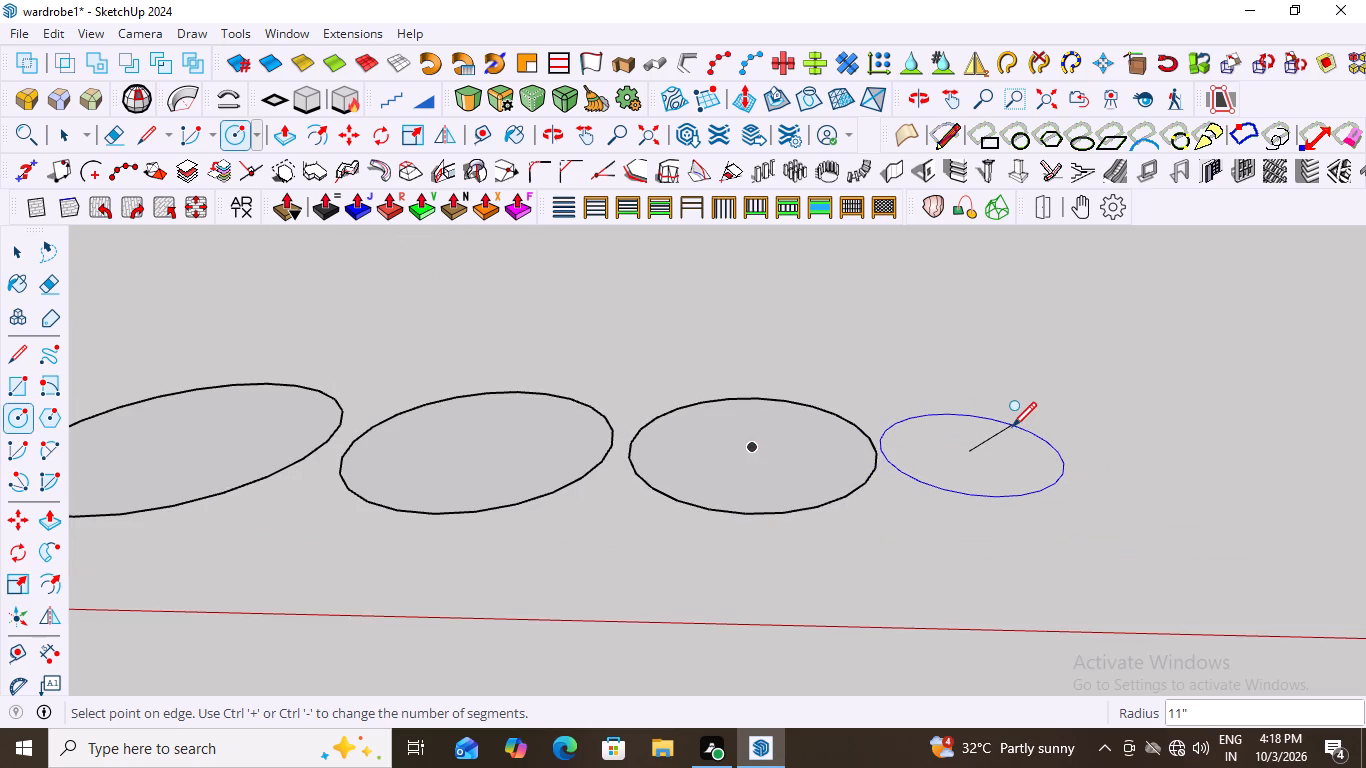
pyautogui.click(1012, 425)
# Draw a small ground circle about 6" in radius next to the first circle of the row, on its origin side.
pyautogui.scroll(-19, 926, 410)
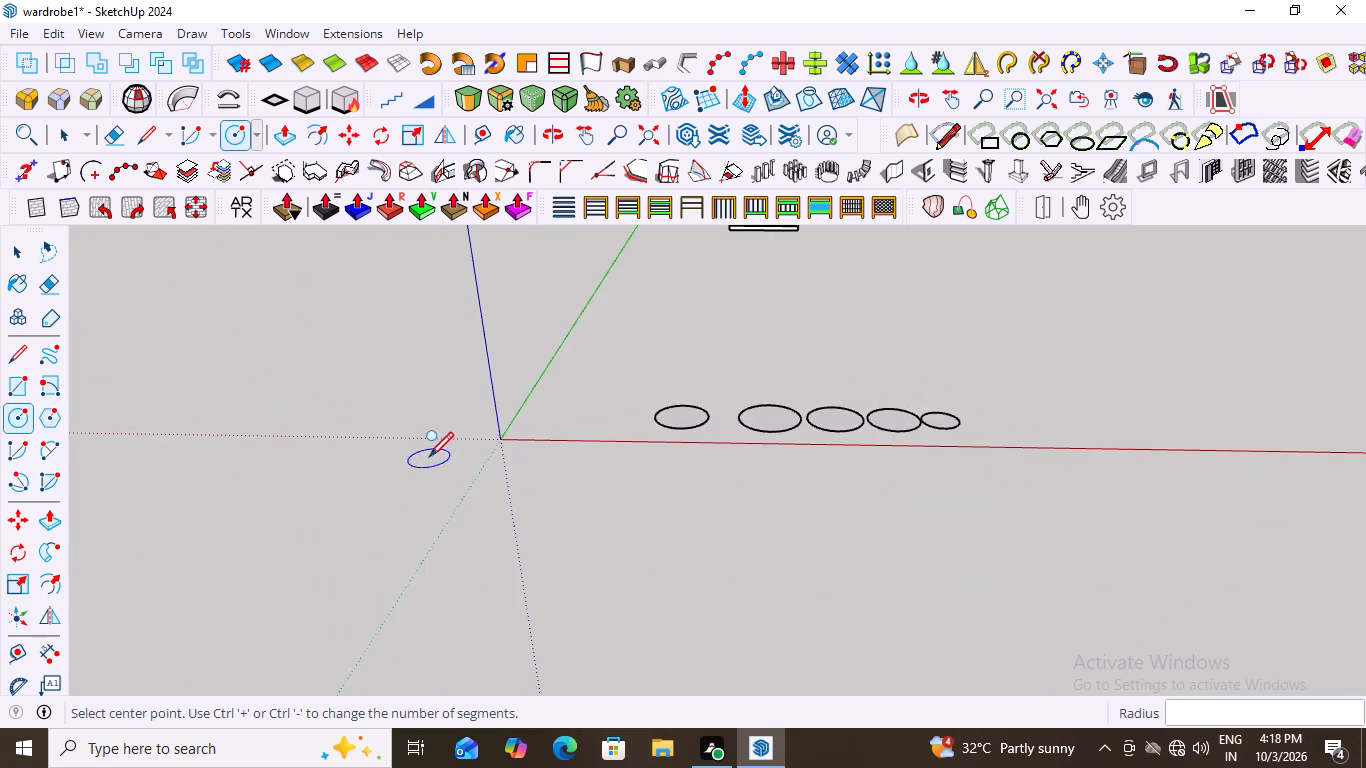
pyautogui.scroll(2, 430, 452)
pyautogui.moveTo(556, 422); pyautogui.dragTo(625, 439, button='middle')
pyautogui.scroll(9, 665, 416)
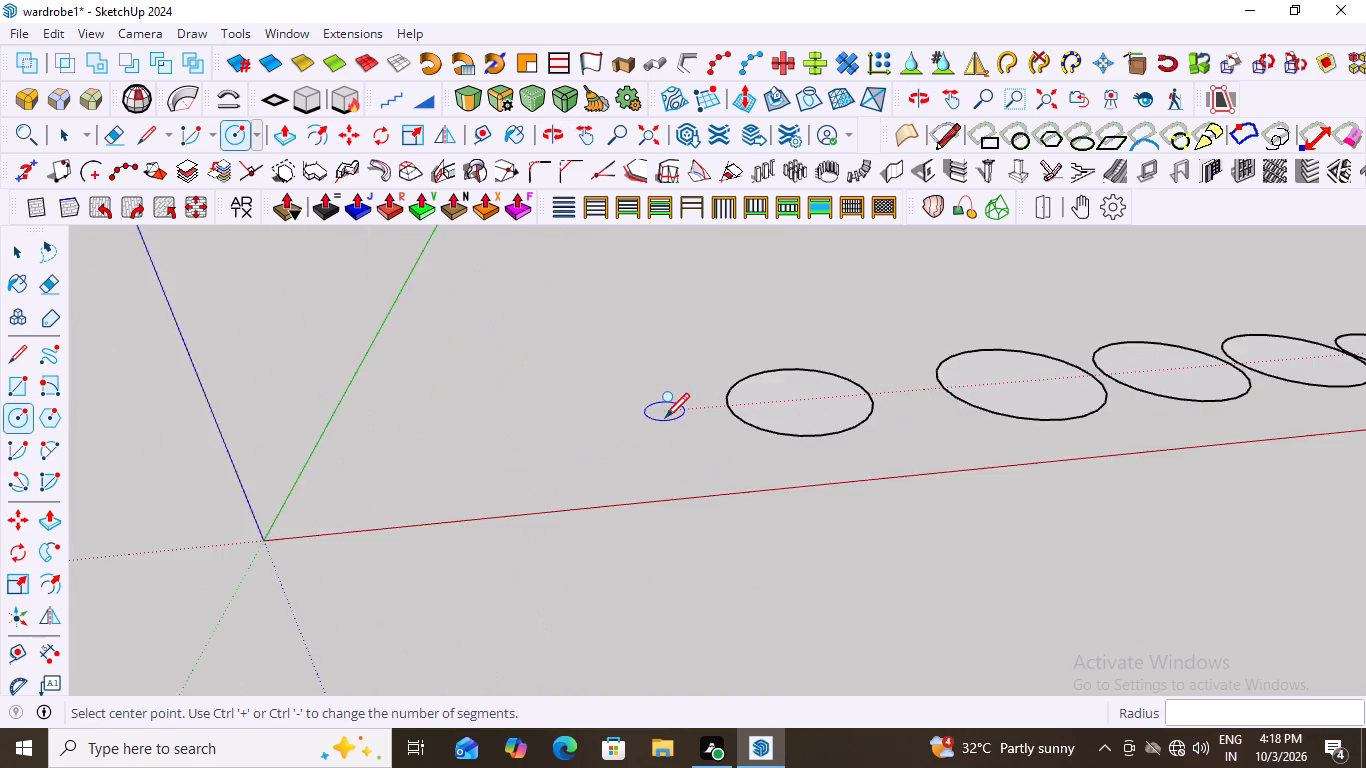
pyautogui.scroll(2, 665, 416)
pyautogui.click(706, 408)
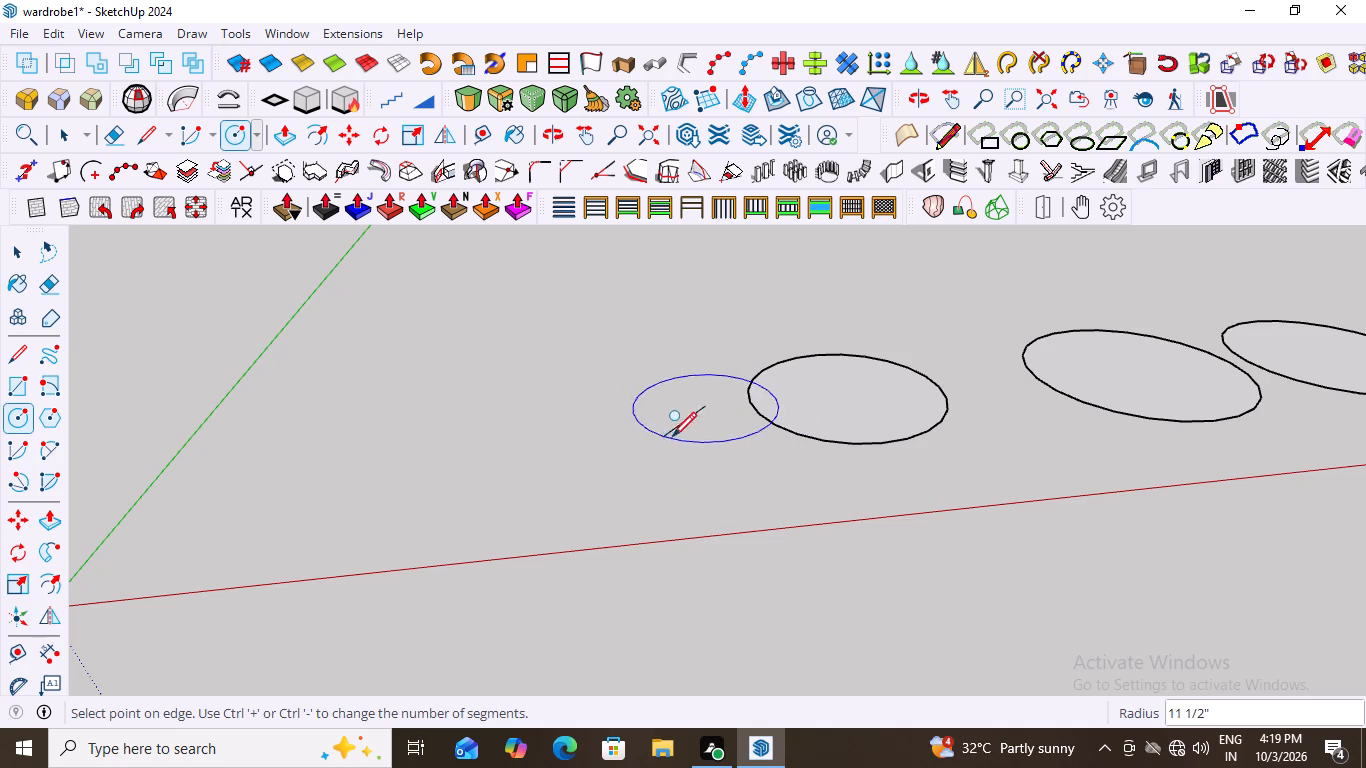
pyautogui.scroll(7, 714, 433)
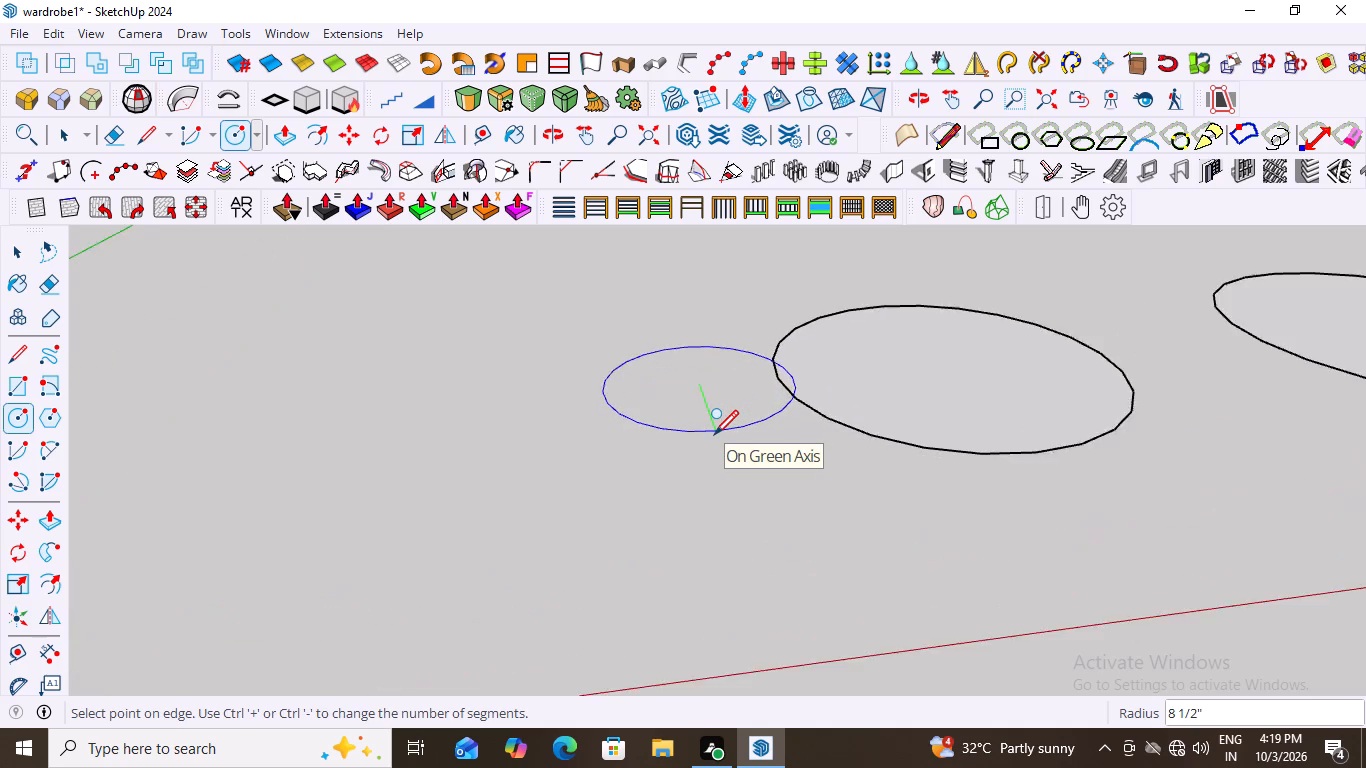
pyautogui.scroll(2, 714, 433)
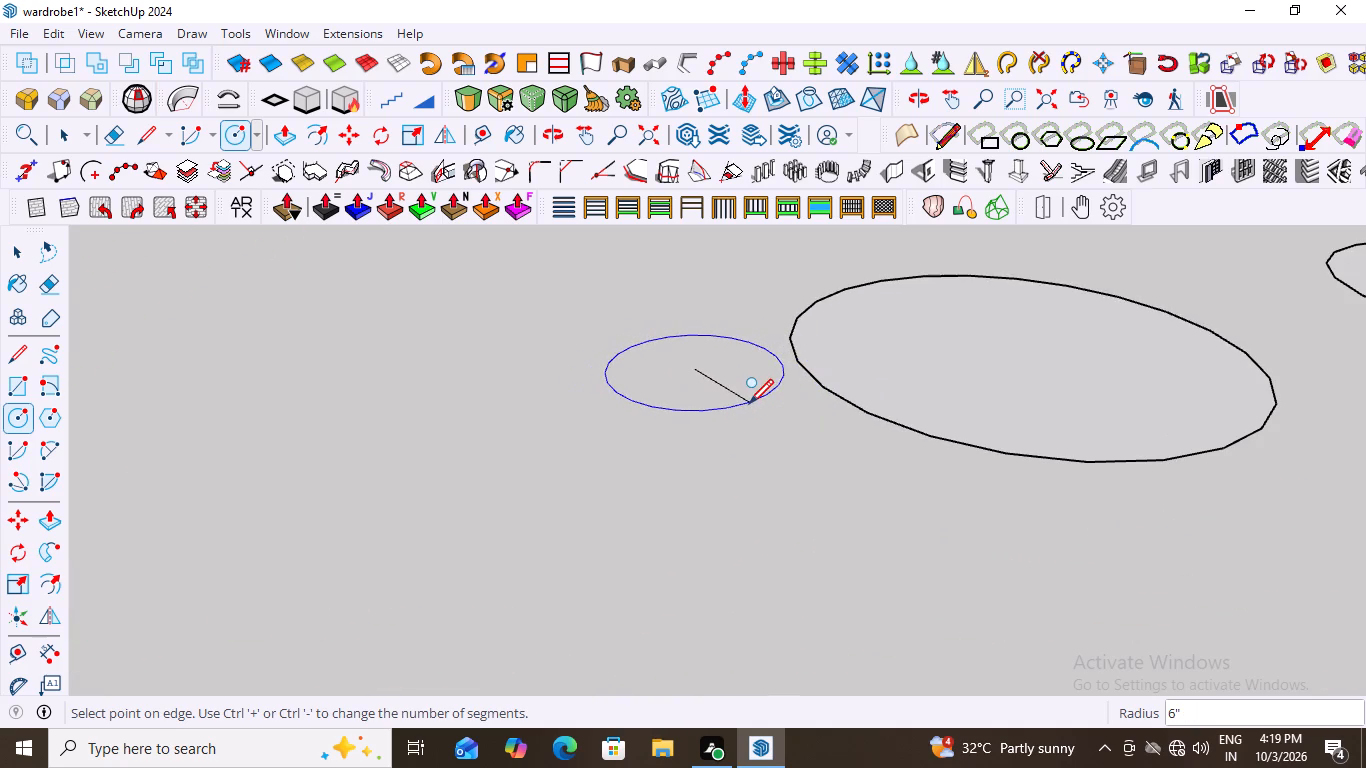
pyautogui.click(751, 406)
# Draw another ground circle about 9 1/2" in radius farther toward the origin, in line with the small circle along the red axis.
pyautogui.scroll(-11, 658, 423)
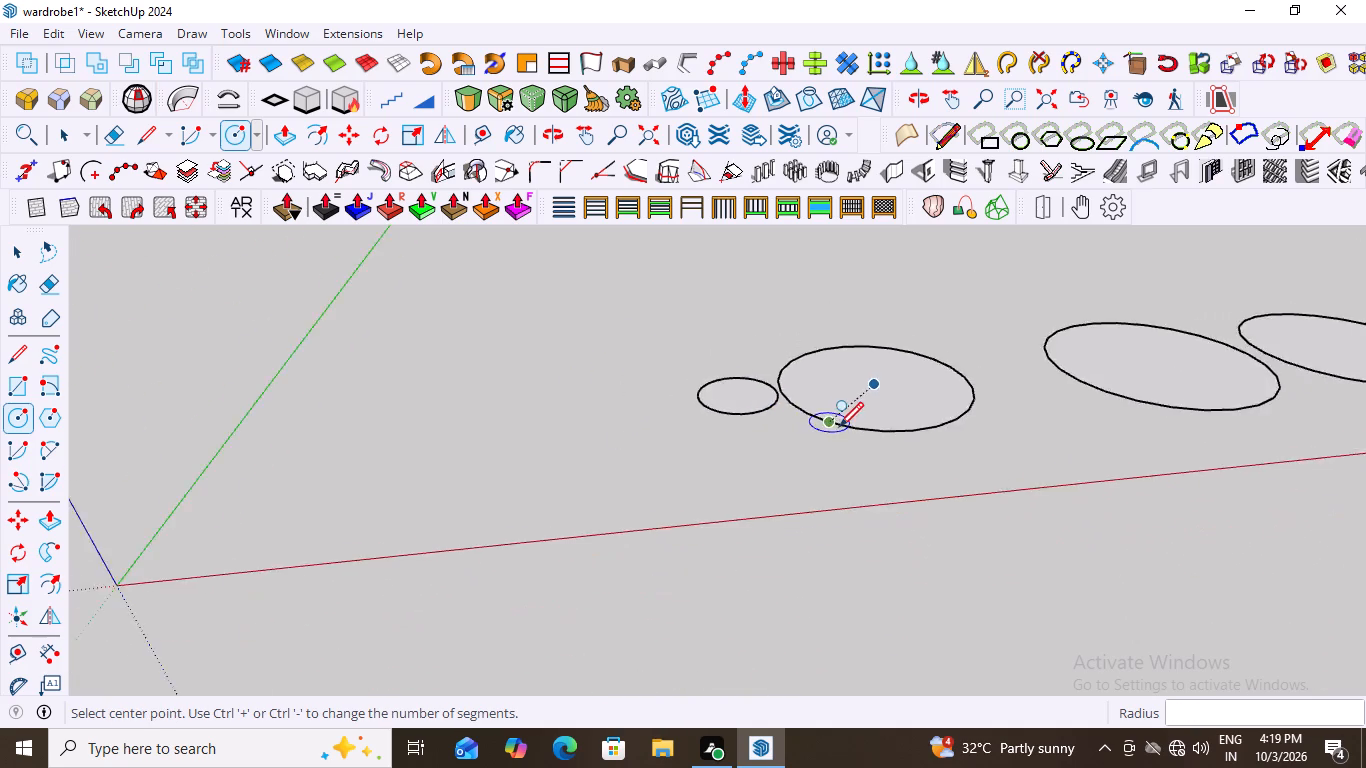
pyautogui.scroll(-2, 839, 425)
pyautogui.scroll(3, 554, 473)
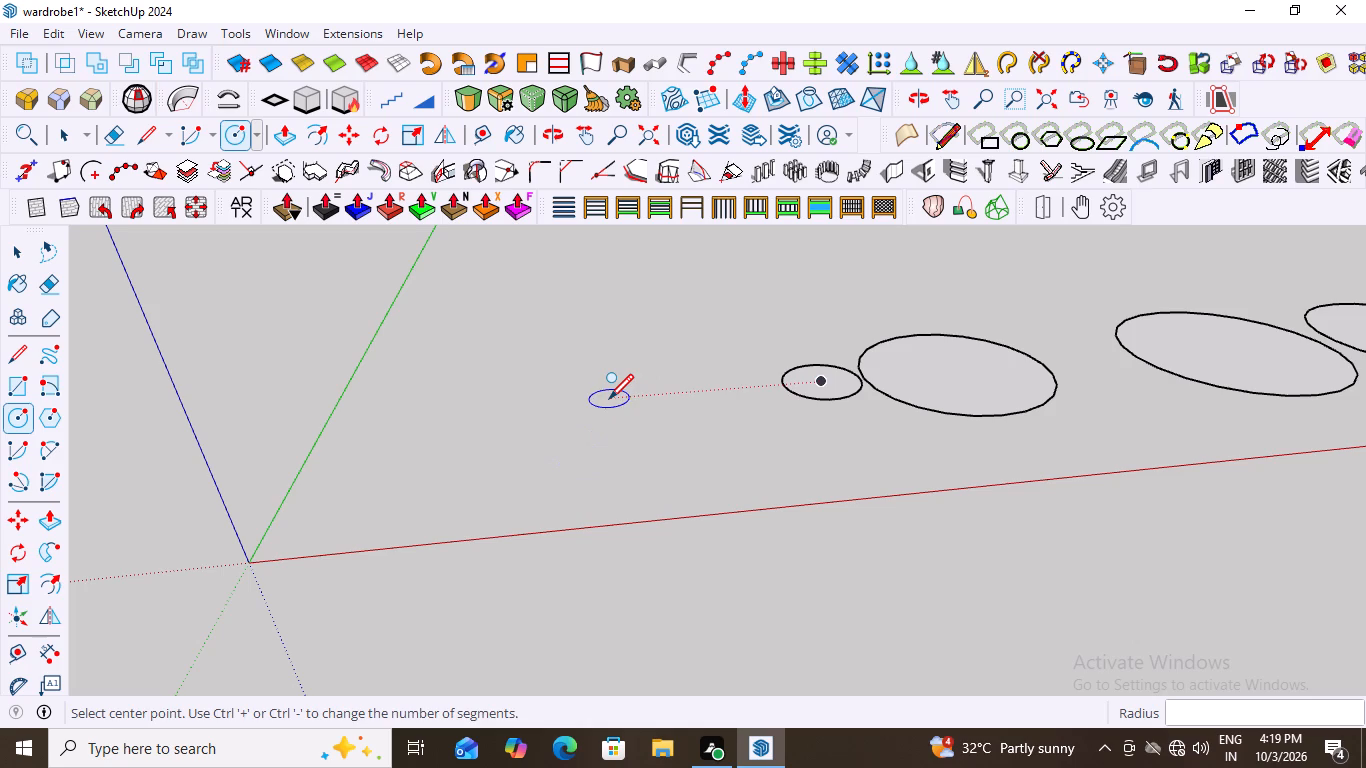
pyautogui.click(609, 397)
pyautogui.click(672, 404)
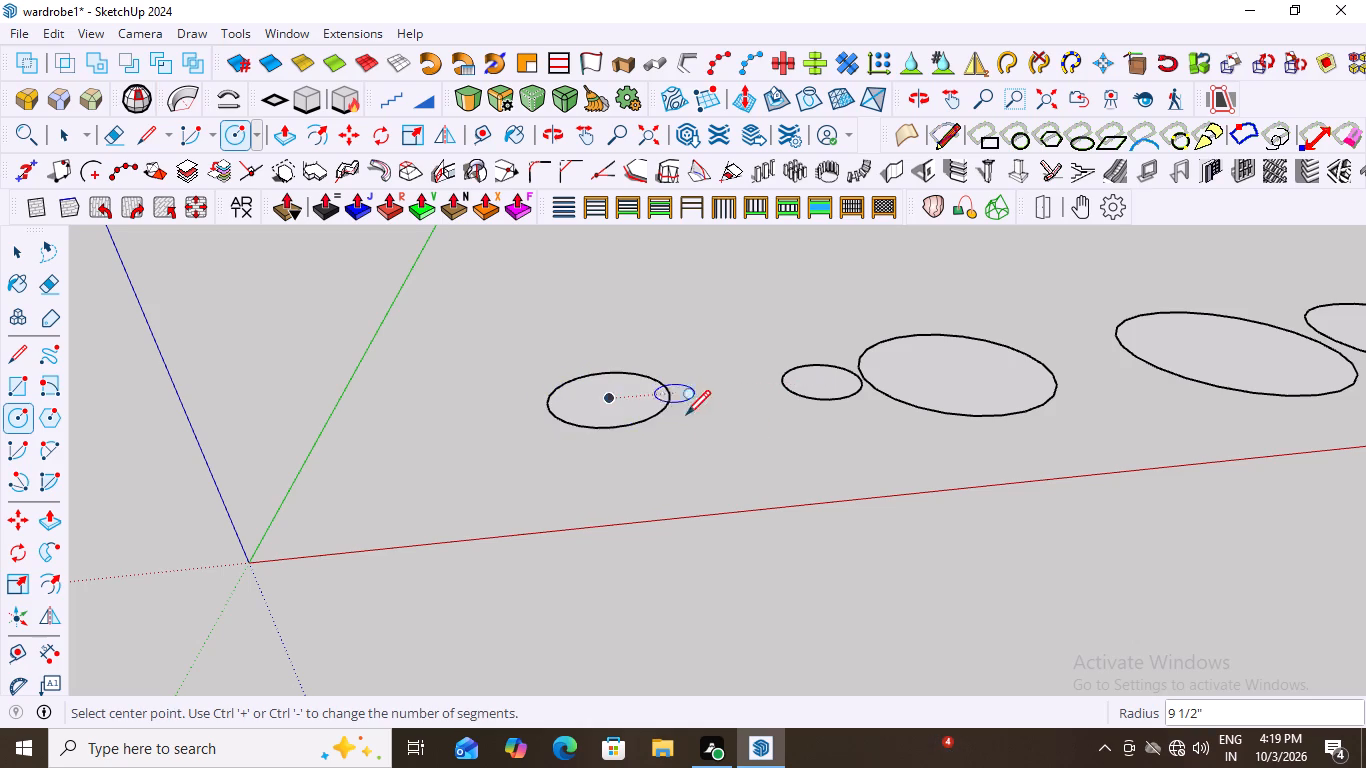
# Draw three ground circles about 6", 5" and 4 1/2" in radius, starting a second row between the circle nearest the origin and the red axis.
pyautogui.scroll(-3, 768, 437)
pyautogui.scroll(3, 629, 475)
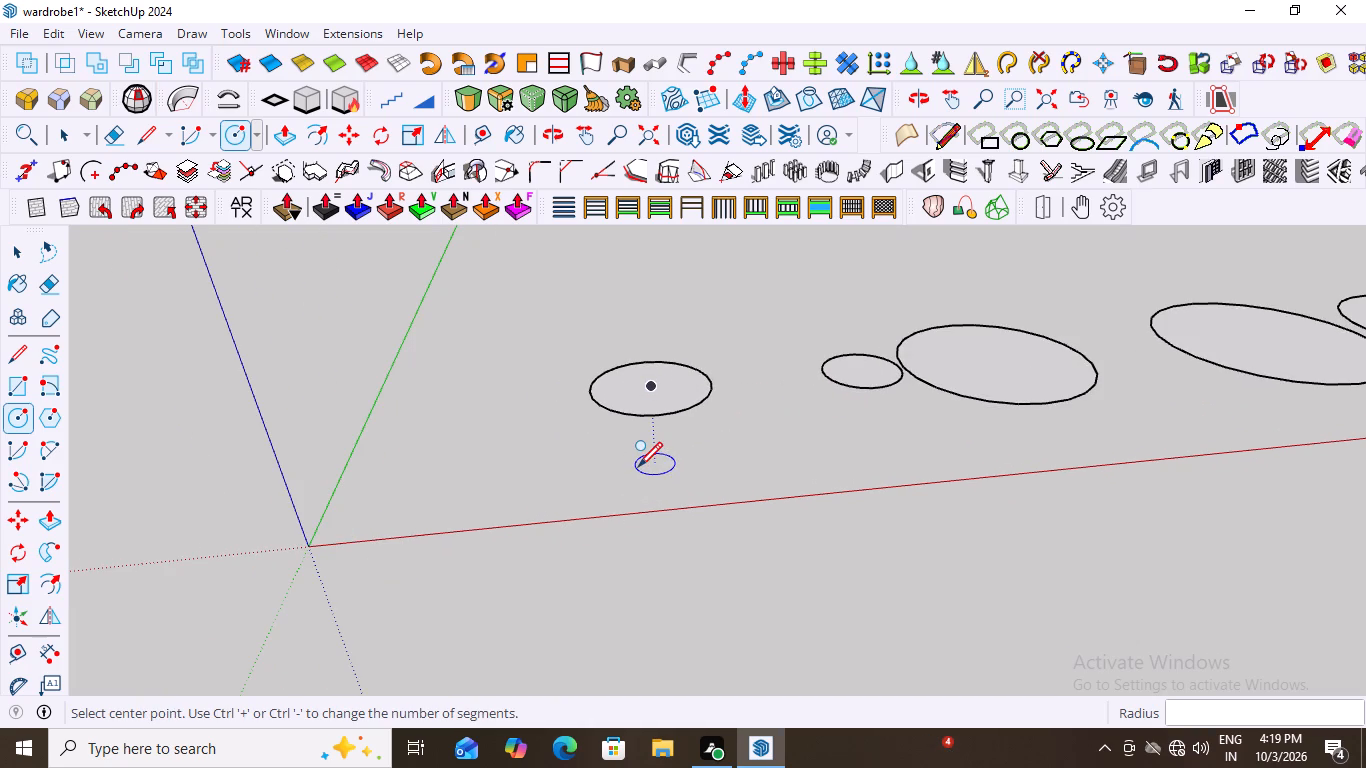
pyautogui.click(645, 459)
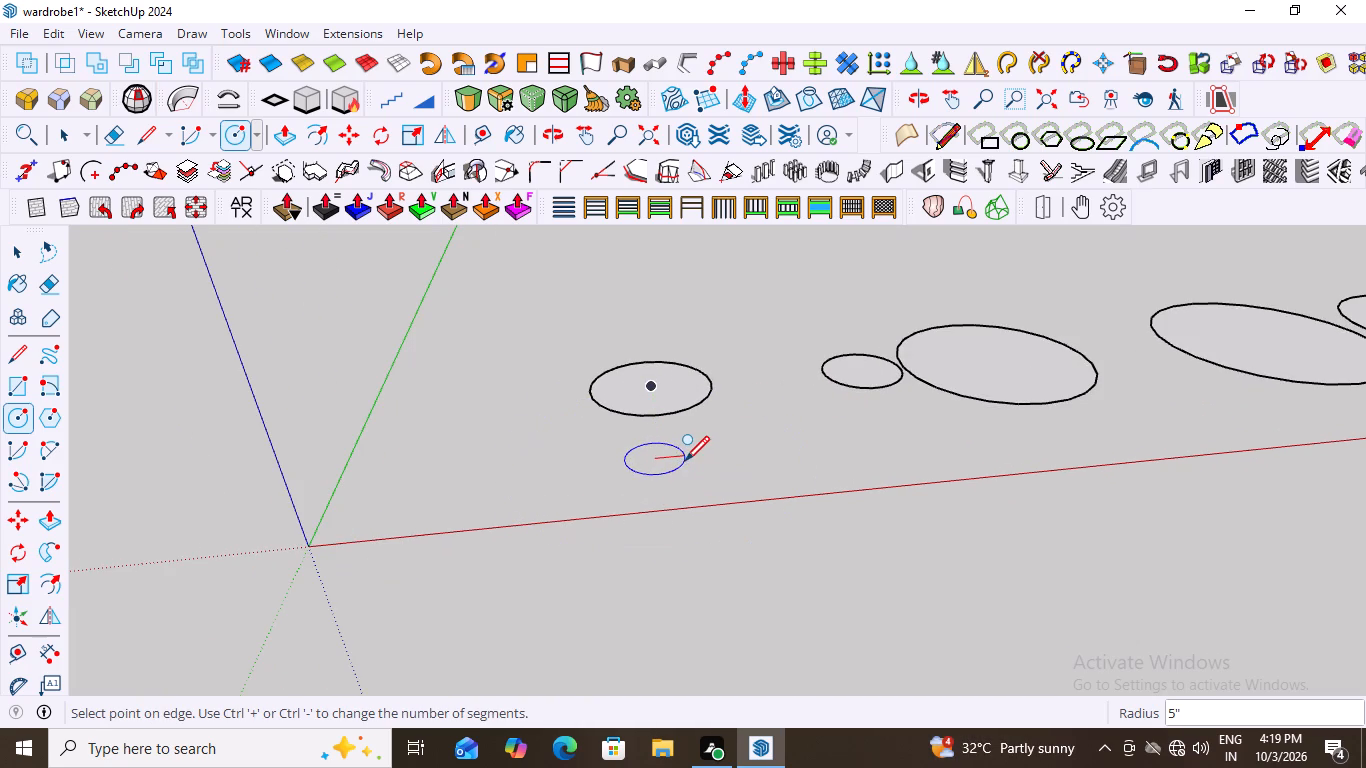
pyautogui.click(691, 461)
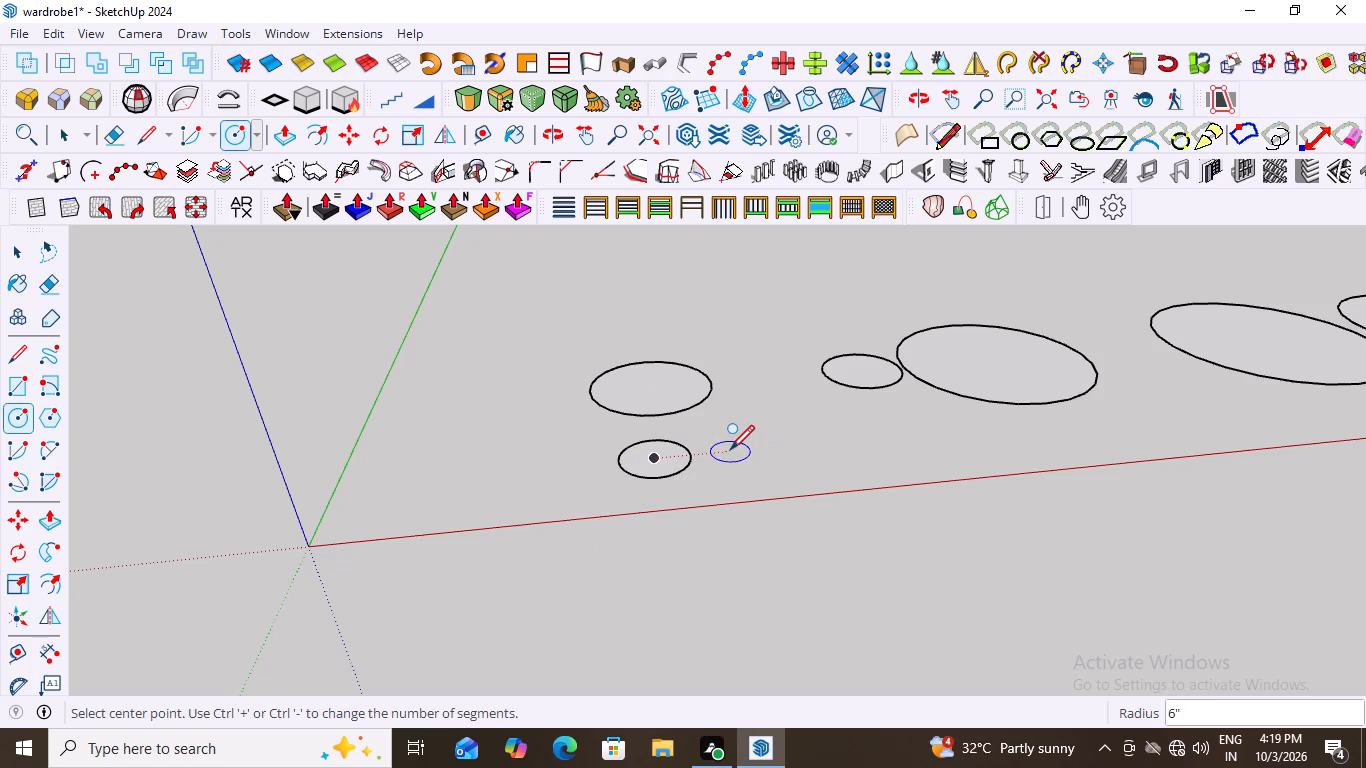
pyautogui.click(730, 448)
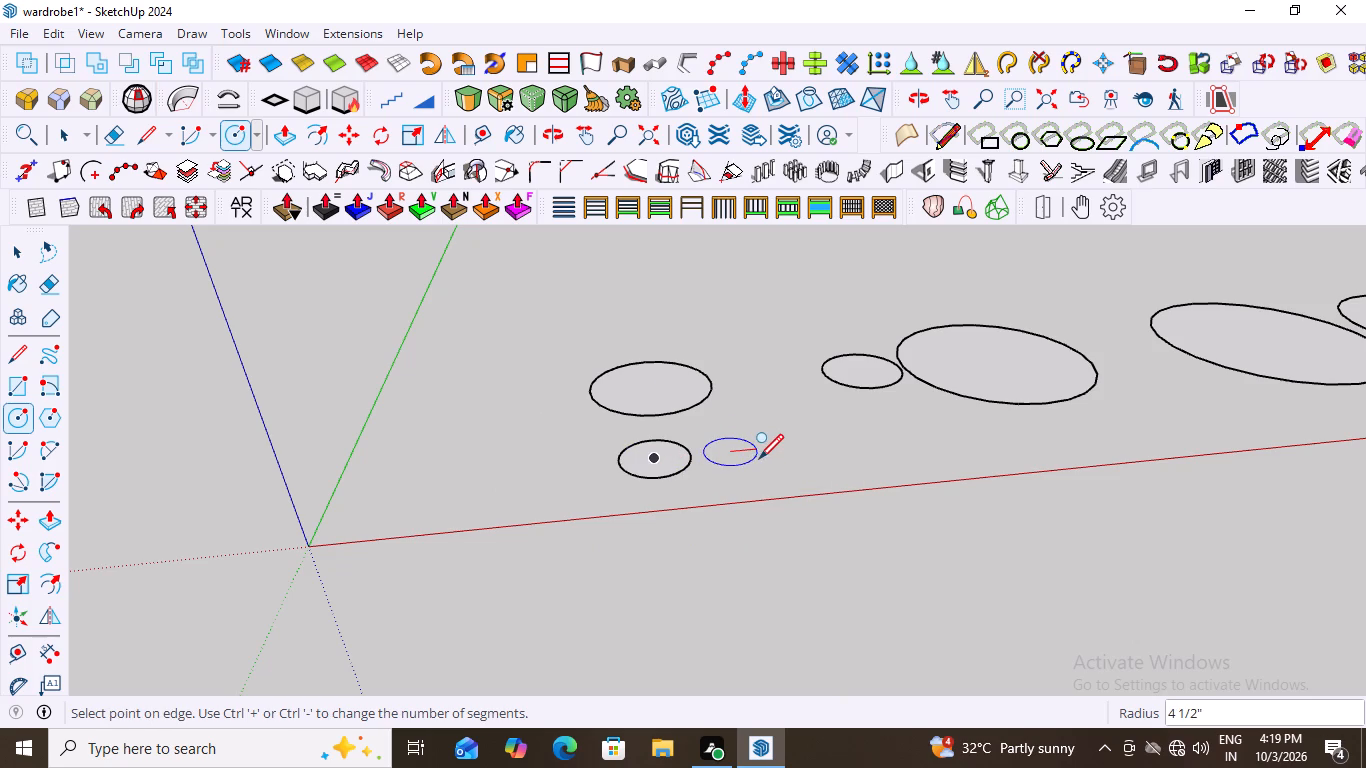
pyautogui.click(760, 458)
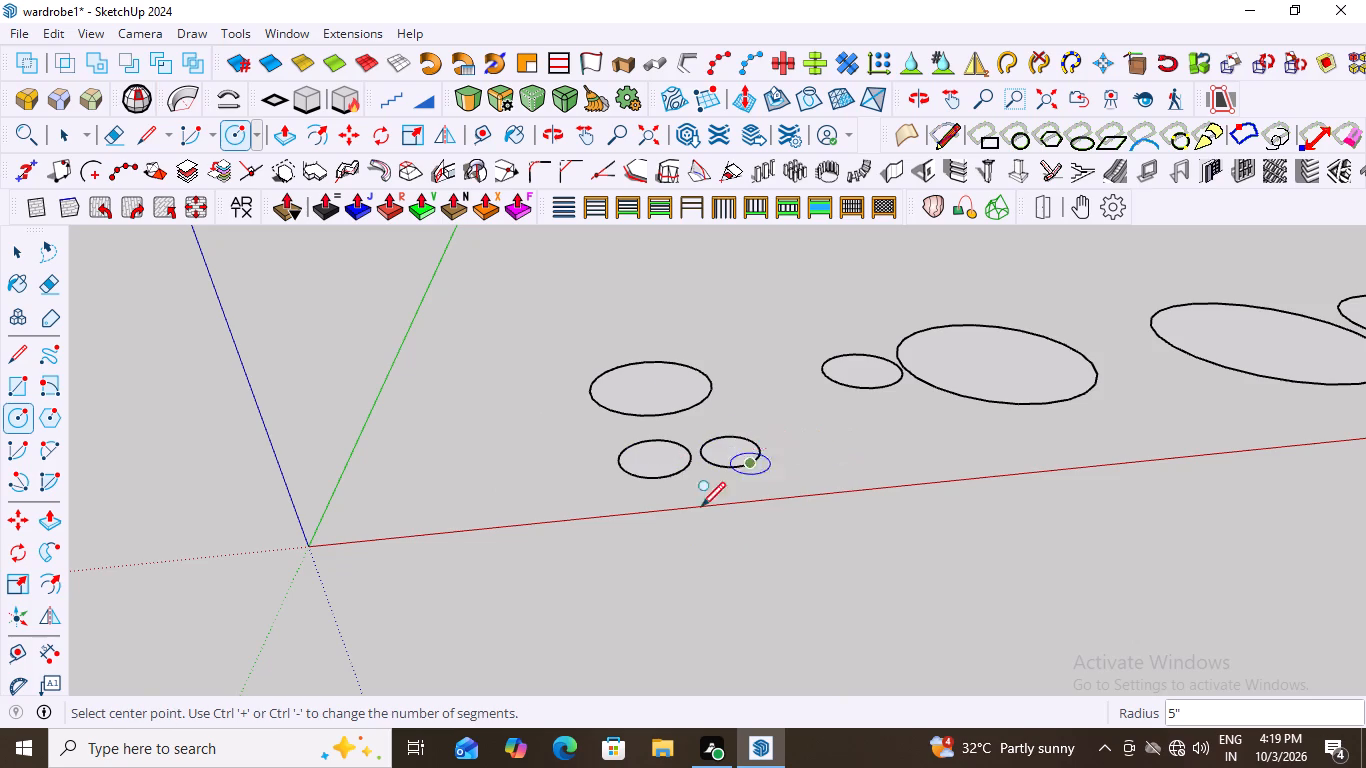
pyautogui.scroll(2, 635, 513)
pyautogui.scroll(-7, 647, 471)
pyautogui.scroll(5, 823, 466)
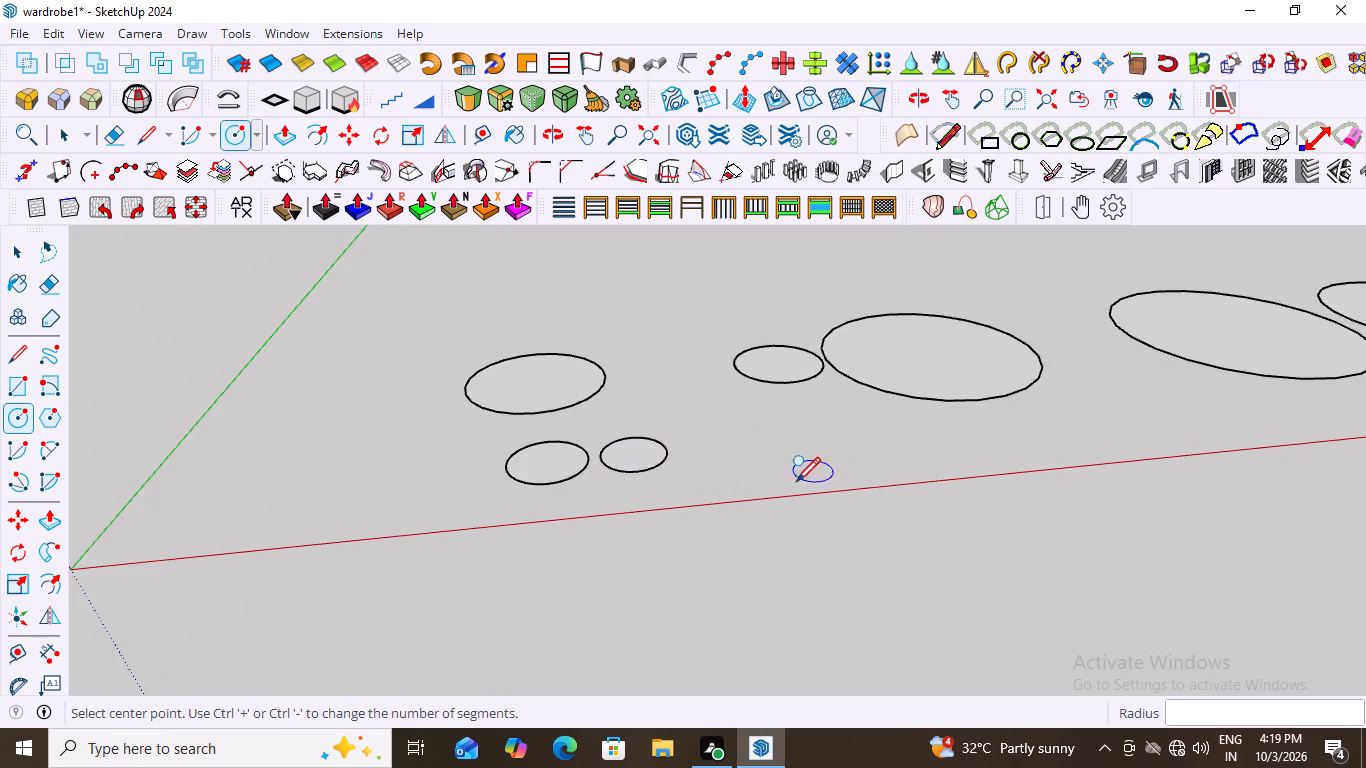
pyautogui.scroll(2, 728, 486)
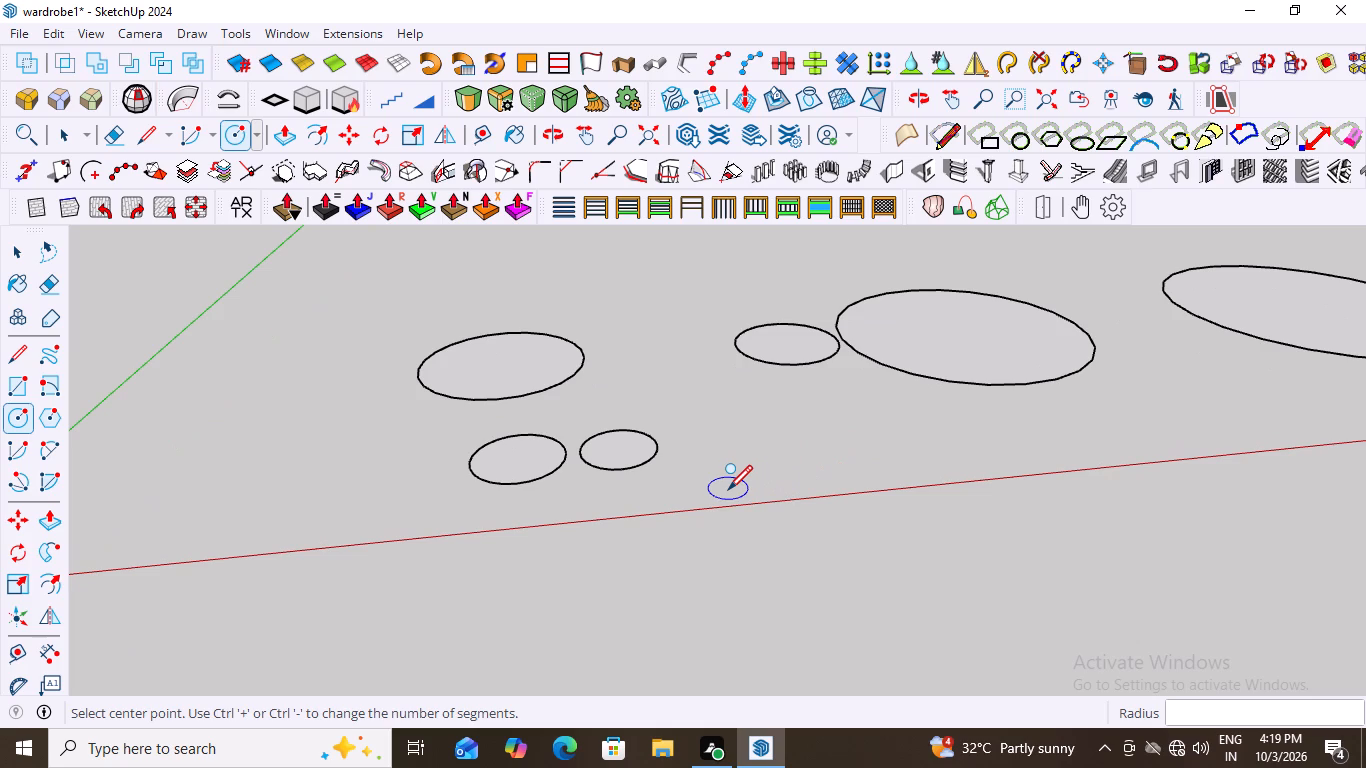
pyautogui.scroll(3, 631, 502)
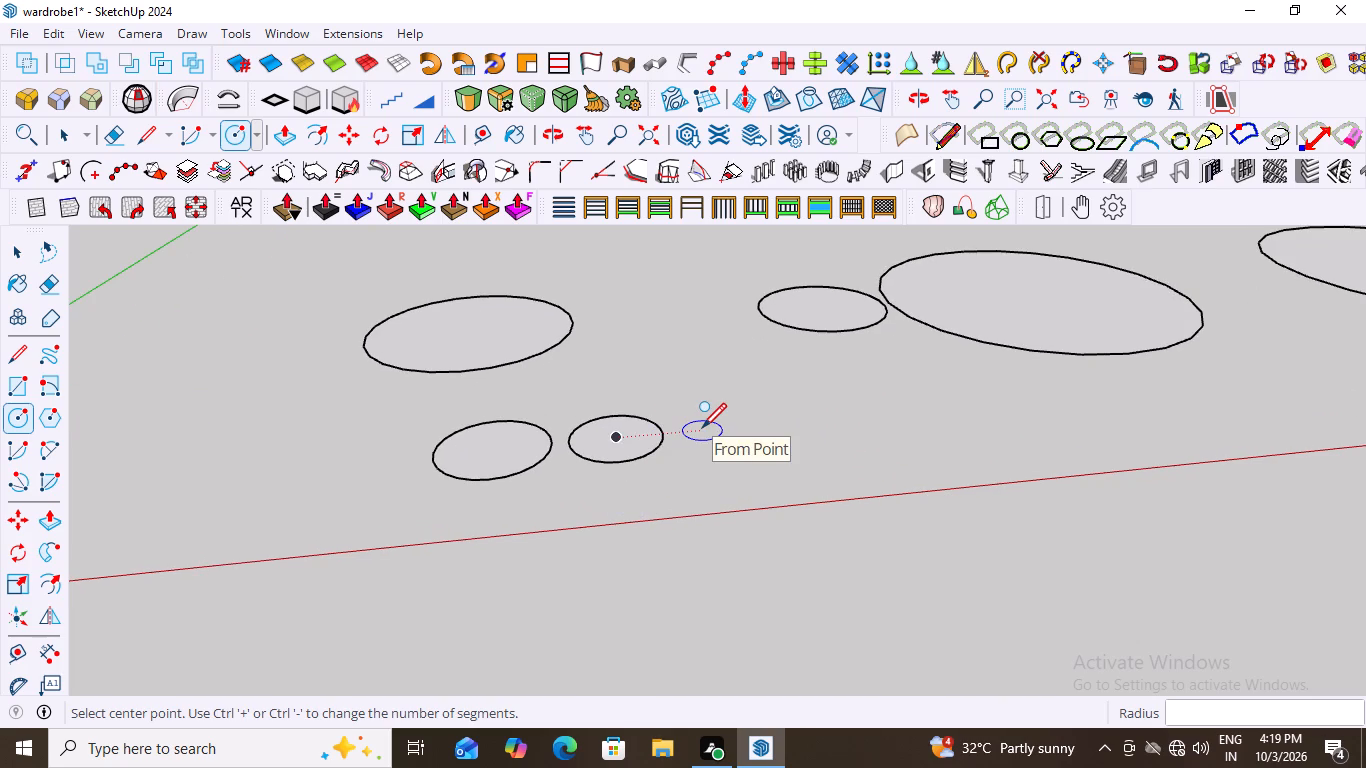
pyautogui.click(708, 418)
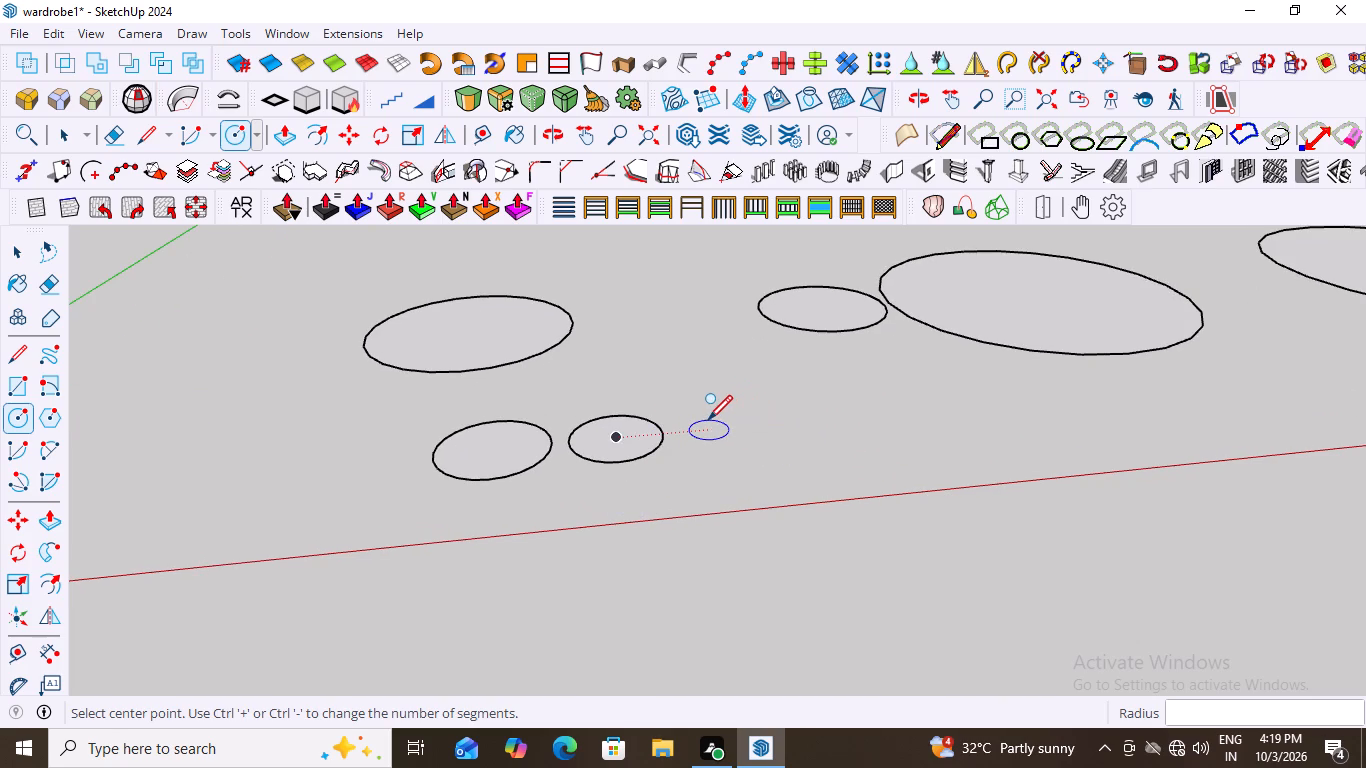
pyautogui.click(750, 421)
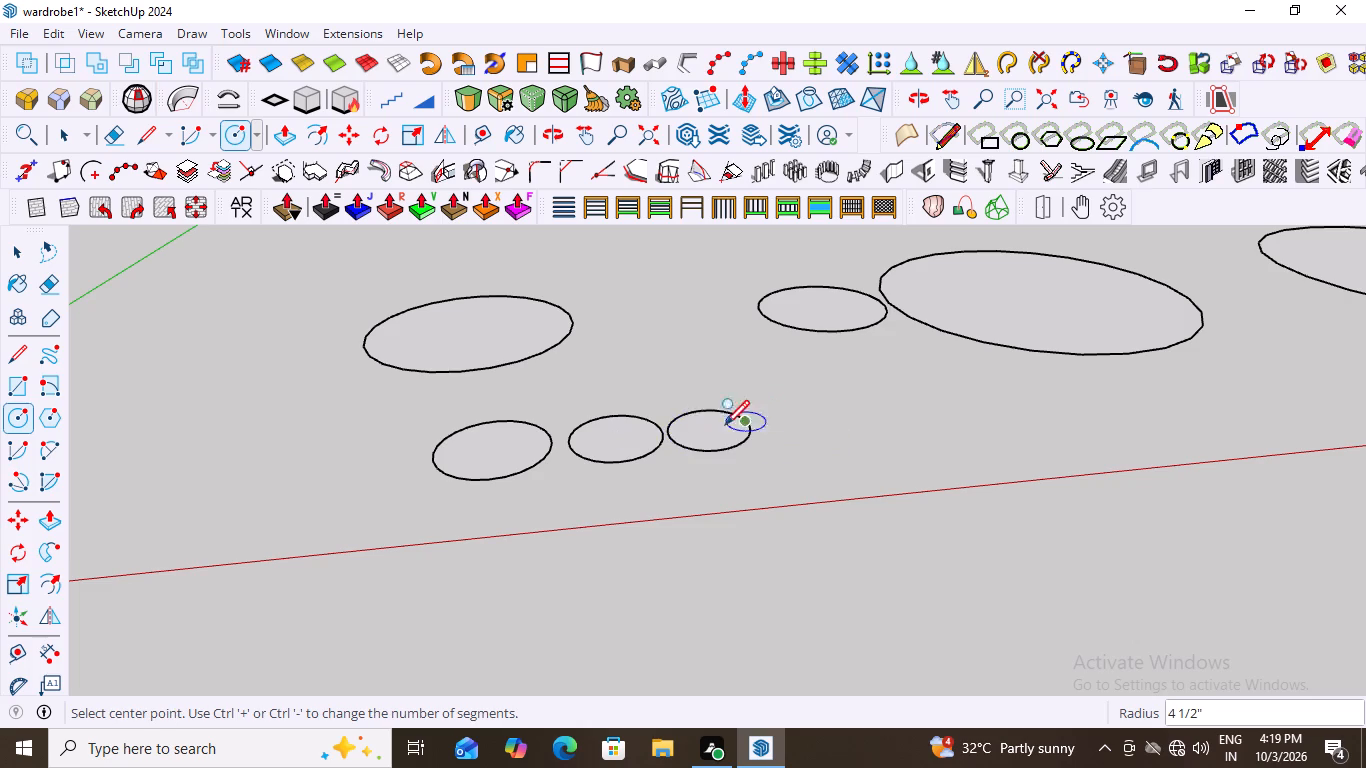
# Add a fourth circle about 5" in radius to the second row, in line beyond the 4 1/2" circle.
pyautogui.scroll(-11, 683, 437)
pyautogui.moveTo(725, 465); pyautogui.dragTo(747, 578, button='middle')
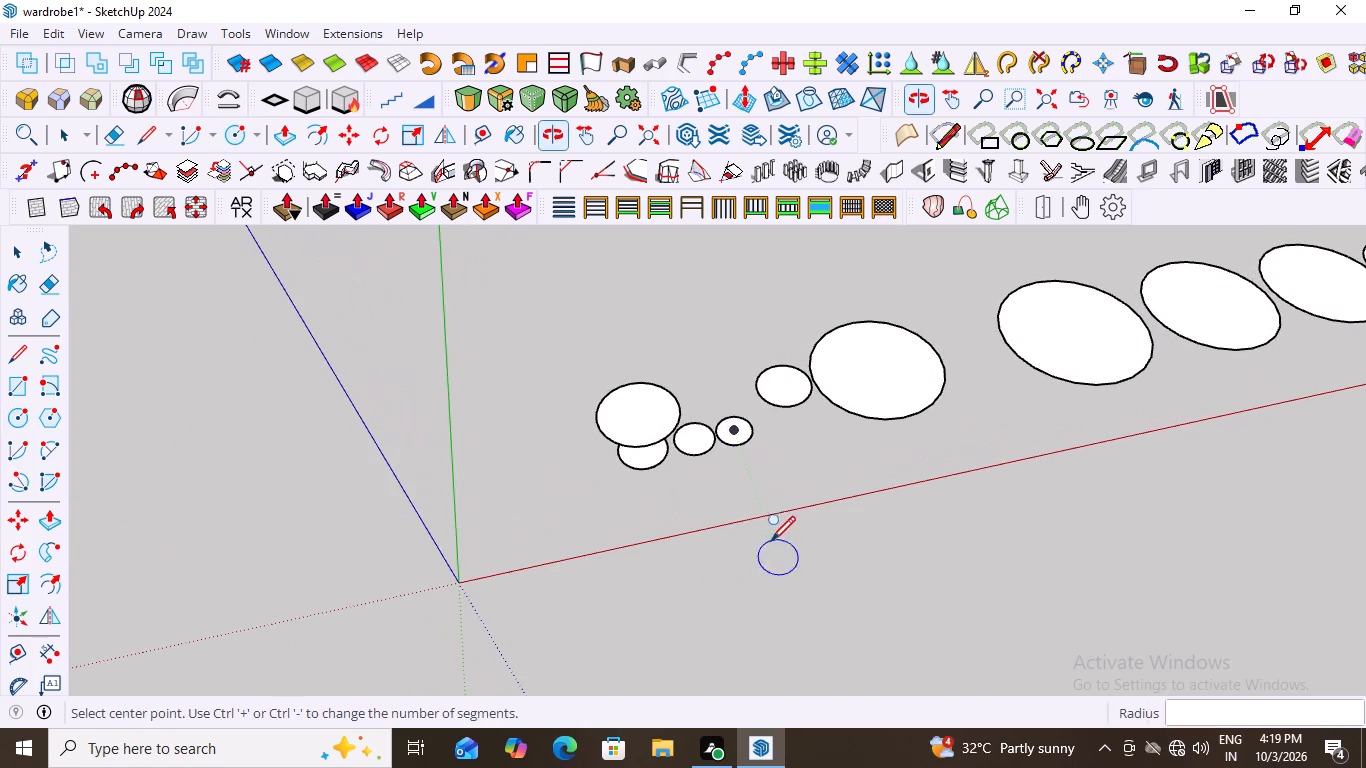
pyautogui.scroll(9, 632, 513)
pyautogui.moveTo(709, 492); pyautogui.dragTo(577, 406, button='middle')
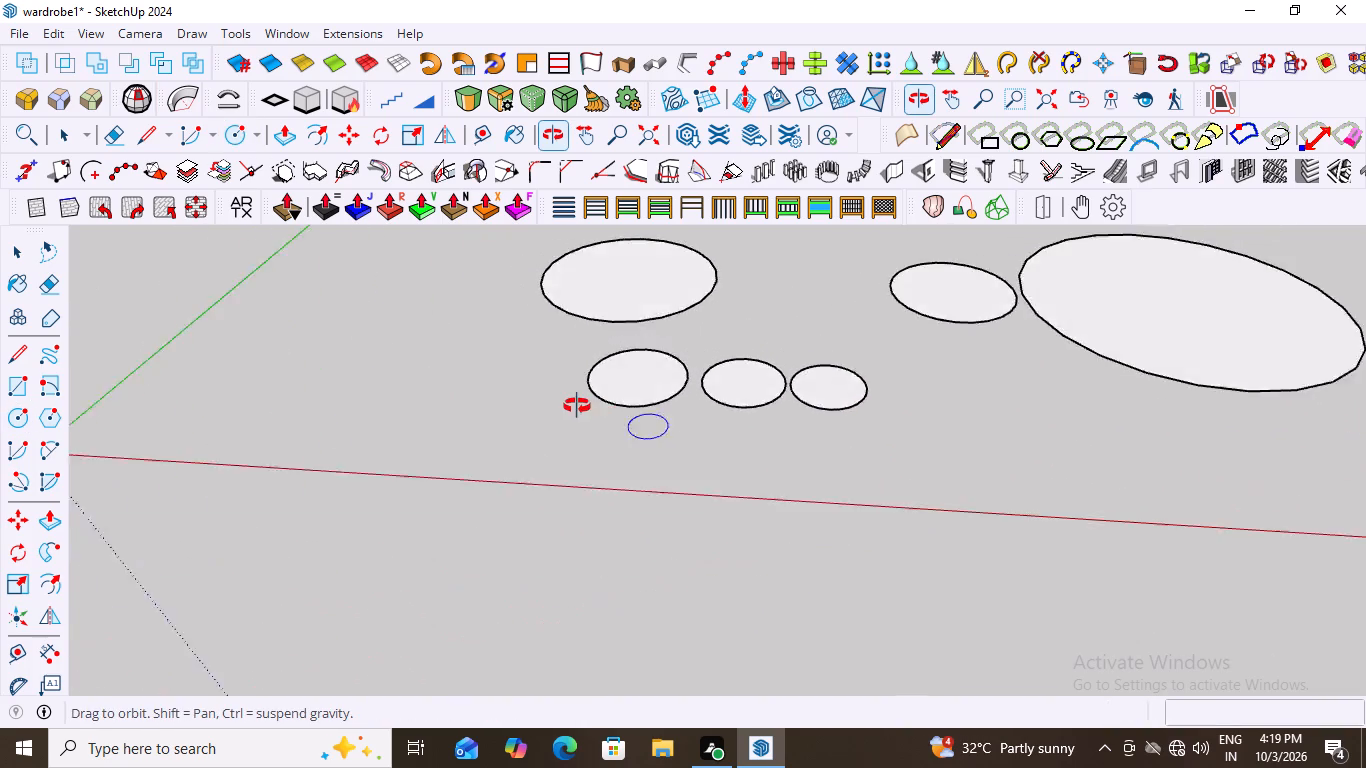
pyautogui.moveTo(577, 406); pyautogui.dragTo(591, 381, button='middle')
pyautogui.scroll(2, 922, 412)
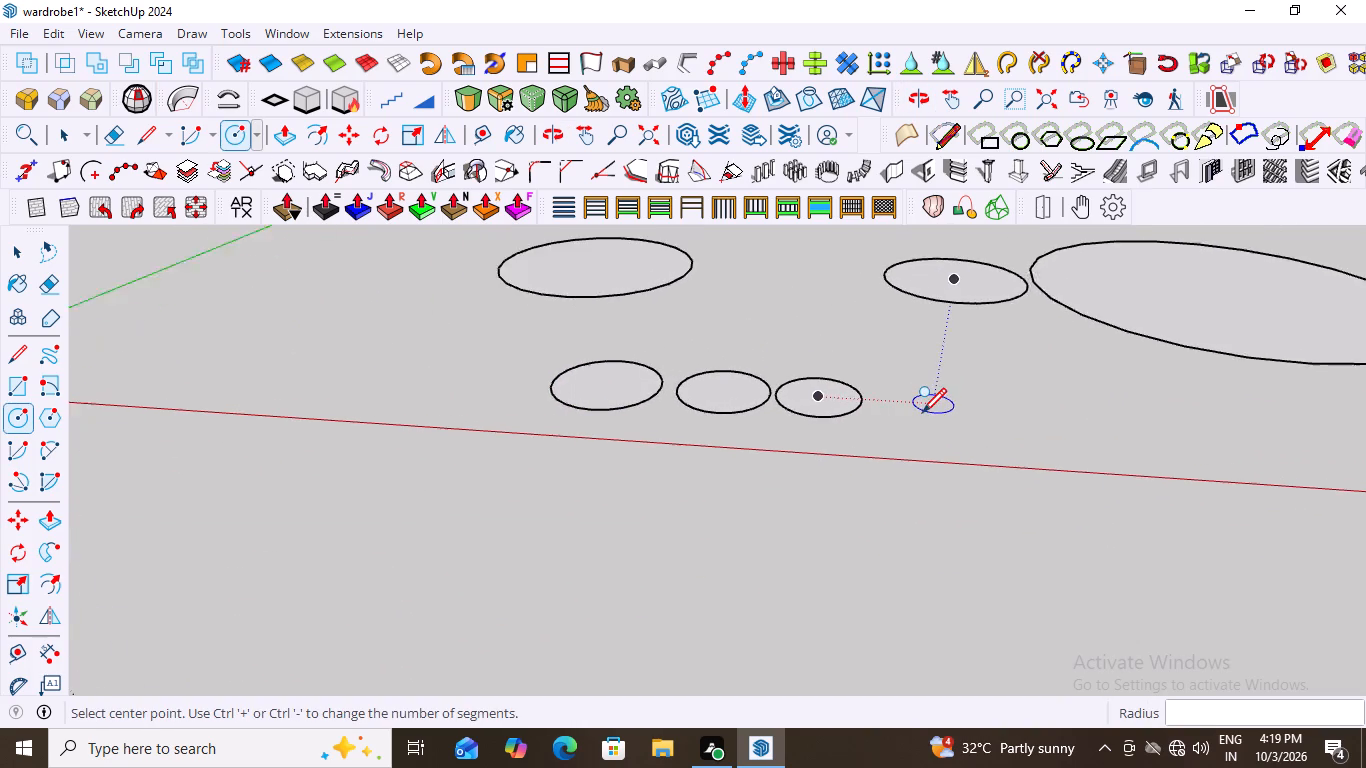
pyautogui.scroll(4, 922, 411)
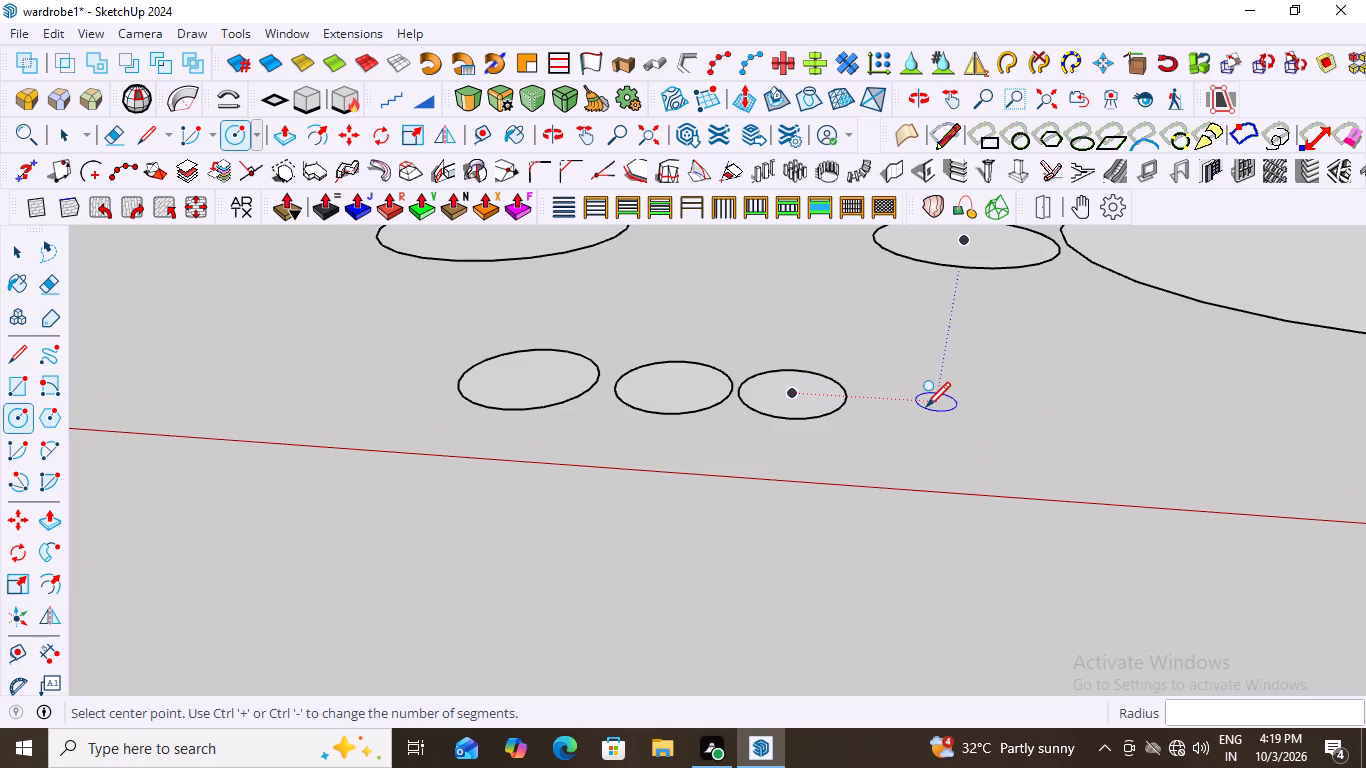
pyautogui.click(926, 405)
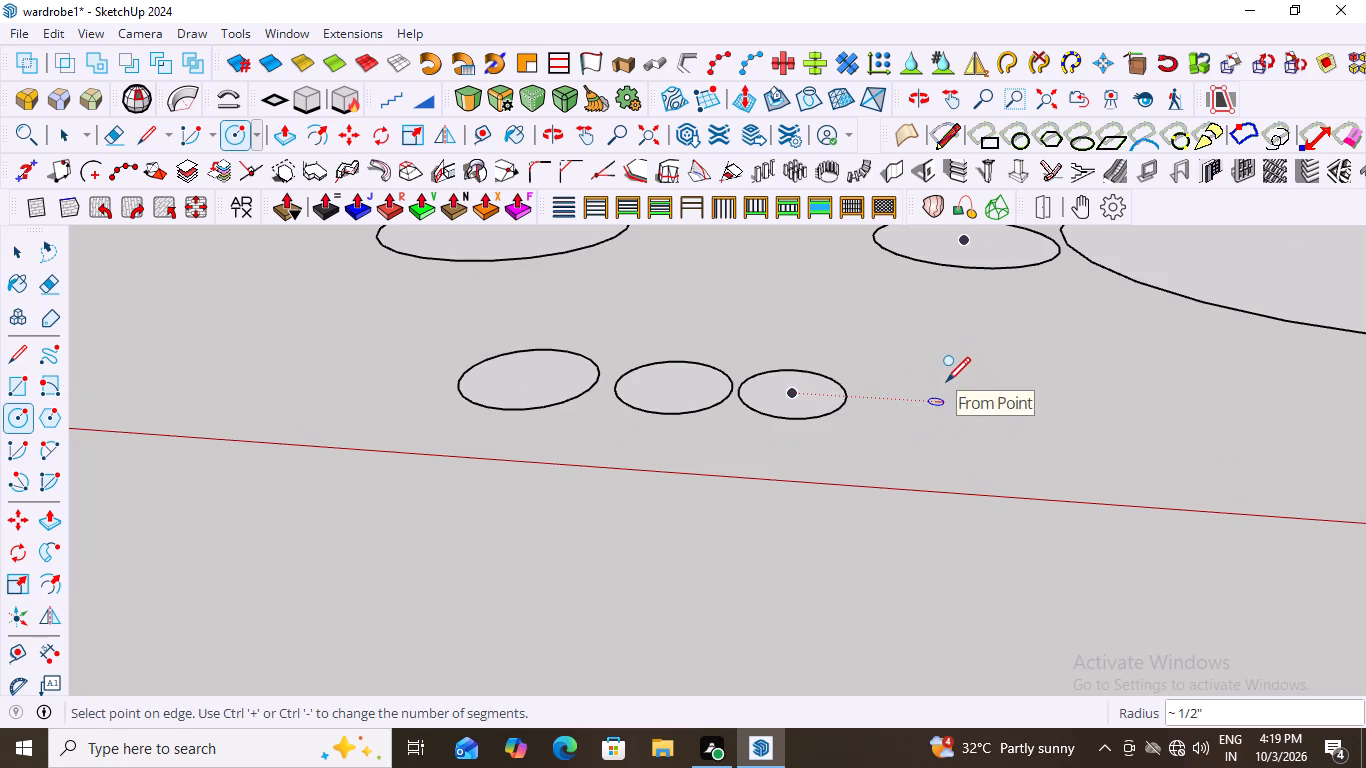
pyautogui.click(948, 378)
# Draw a tiny circle about 2" in radius beyond the fourth circle of the second row, away from the origin.
pyautogui.scroll(-1, 801, 410)
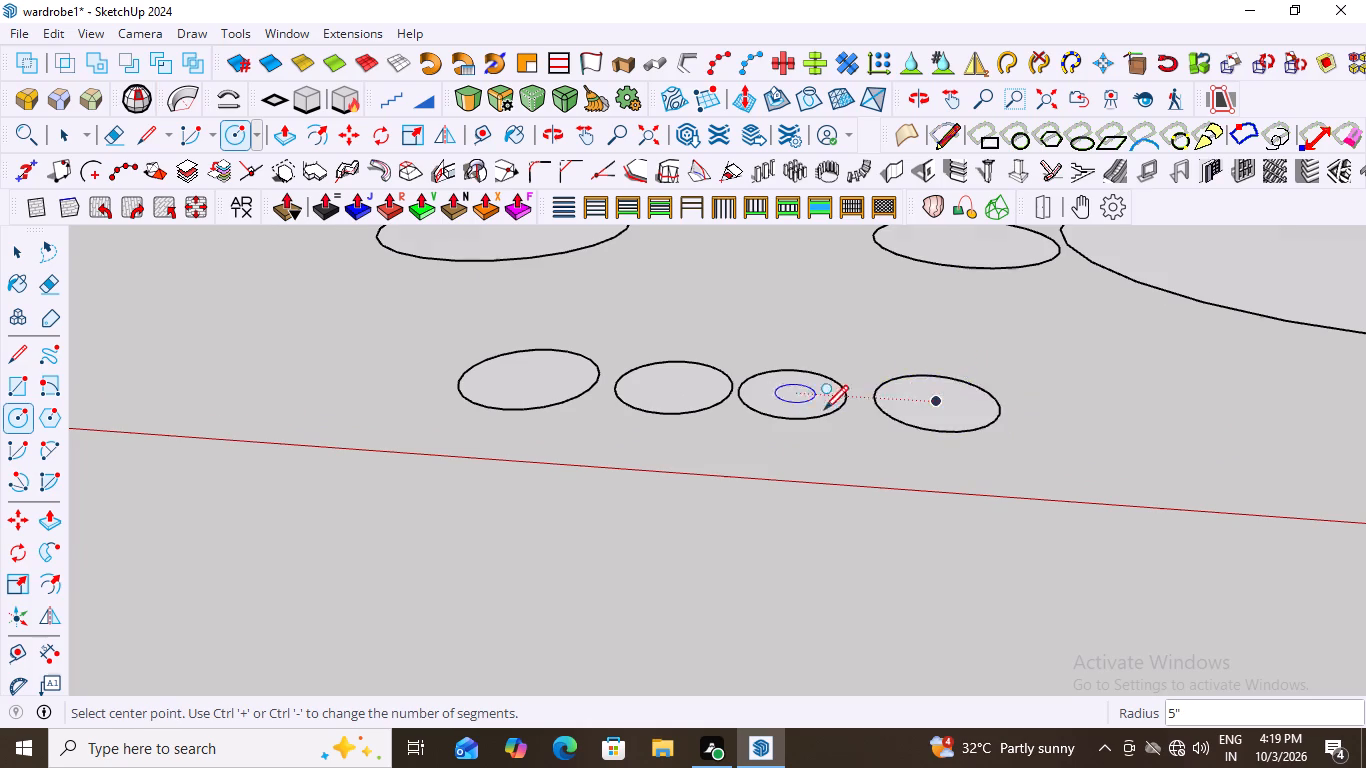
pyautogui.scroll(-20, 824, 408)
pyautogui.scroll(-11, 824, 408)
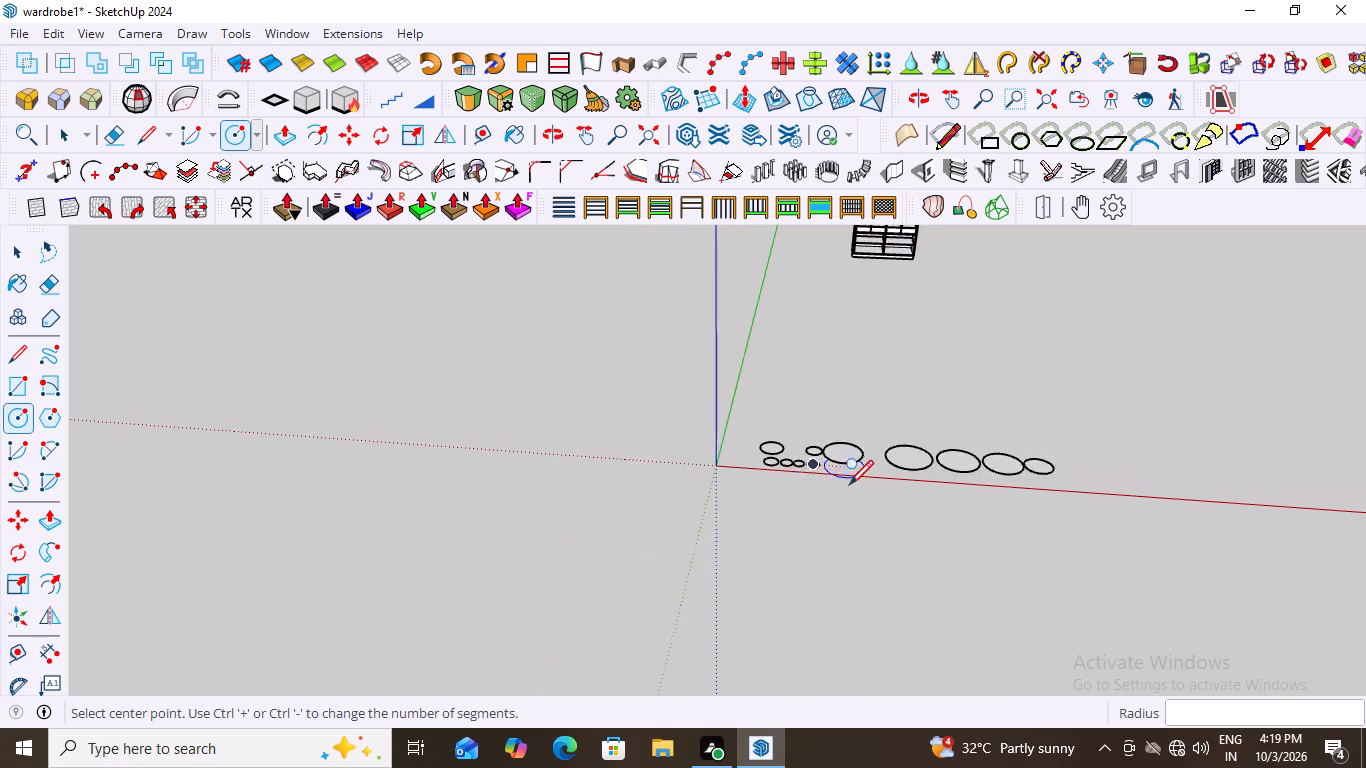
pyautogui.scroll(-2, 849, 483)
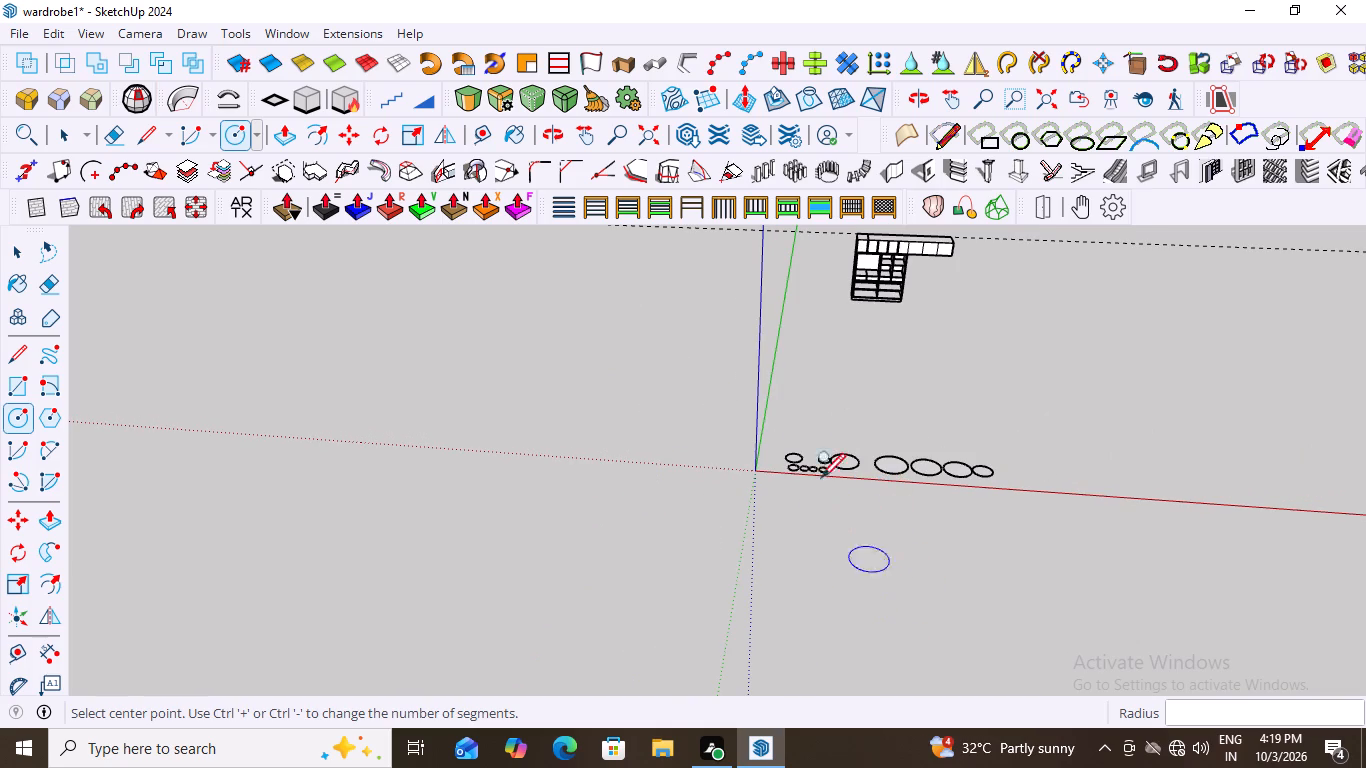
pyautogui.scroll(3, 800, 454)
pyautogui.moveTo(808, 465); pyautogui.dragTo(884, 521, button='middle')
pyautogui.scroll(6, 826, 437)
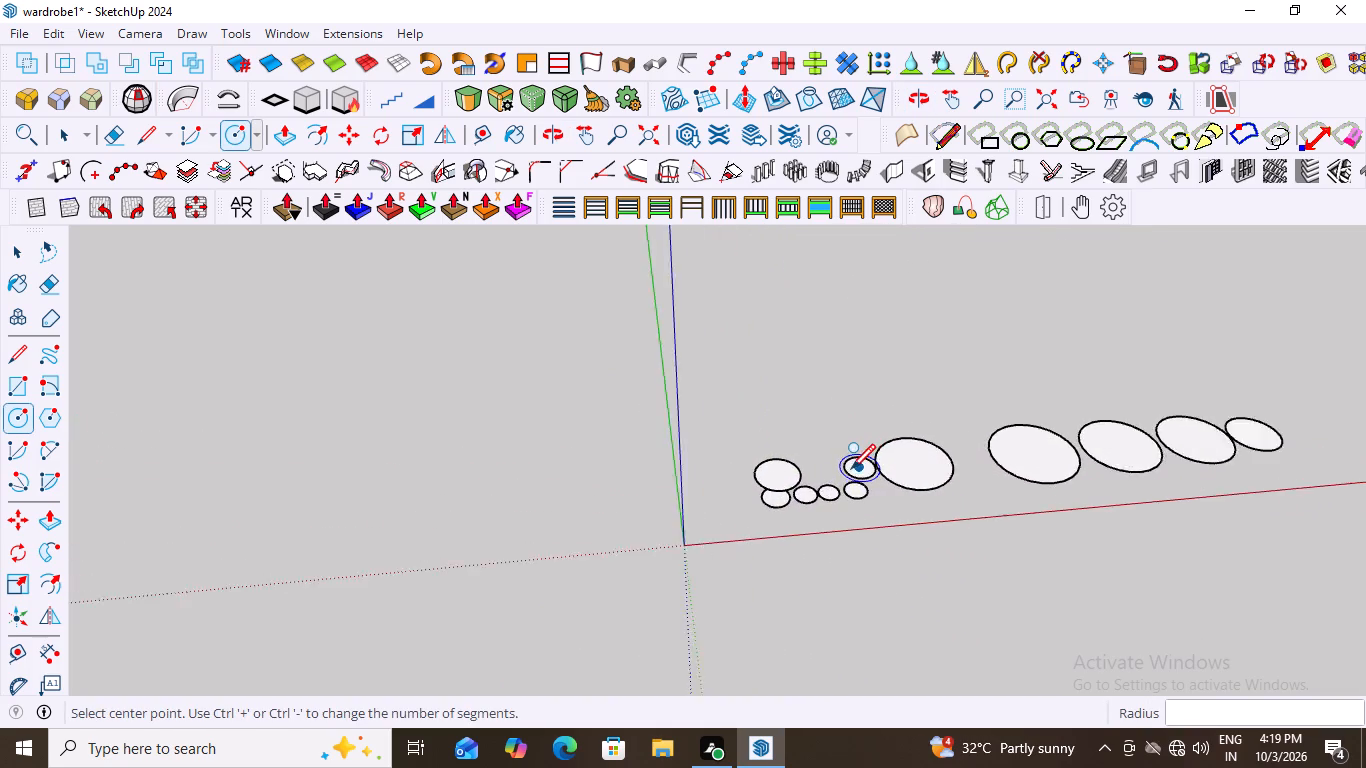
pyautogui.scroll(11, 851, 467)
pyautogui.scroll(-3, 714, 417)
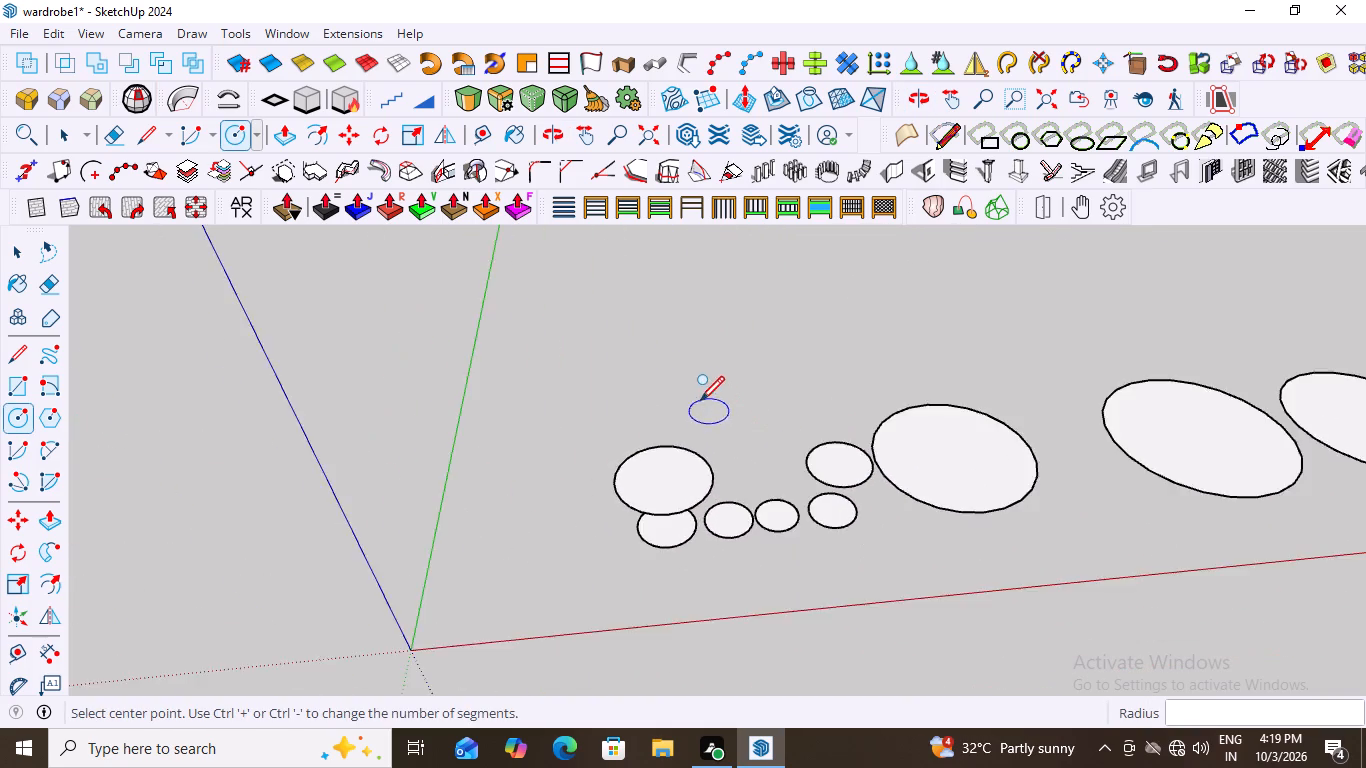
pyautogui.scroll(-8, 700, 399)
pyautogui.scroll(16, 725, 463)
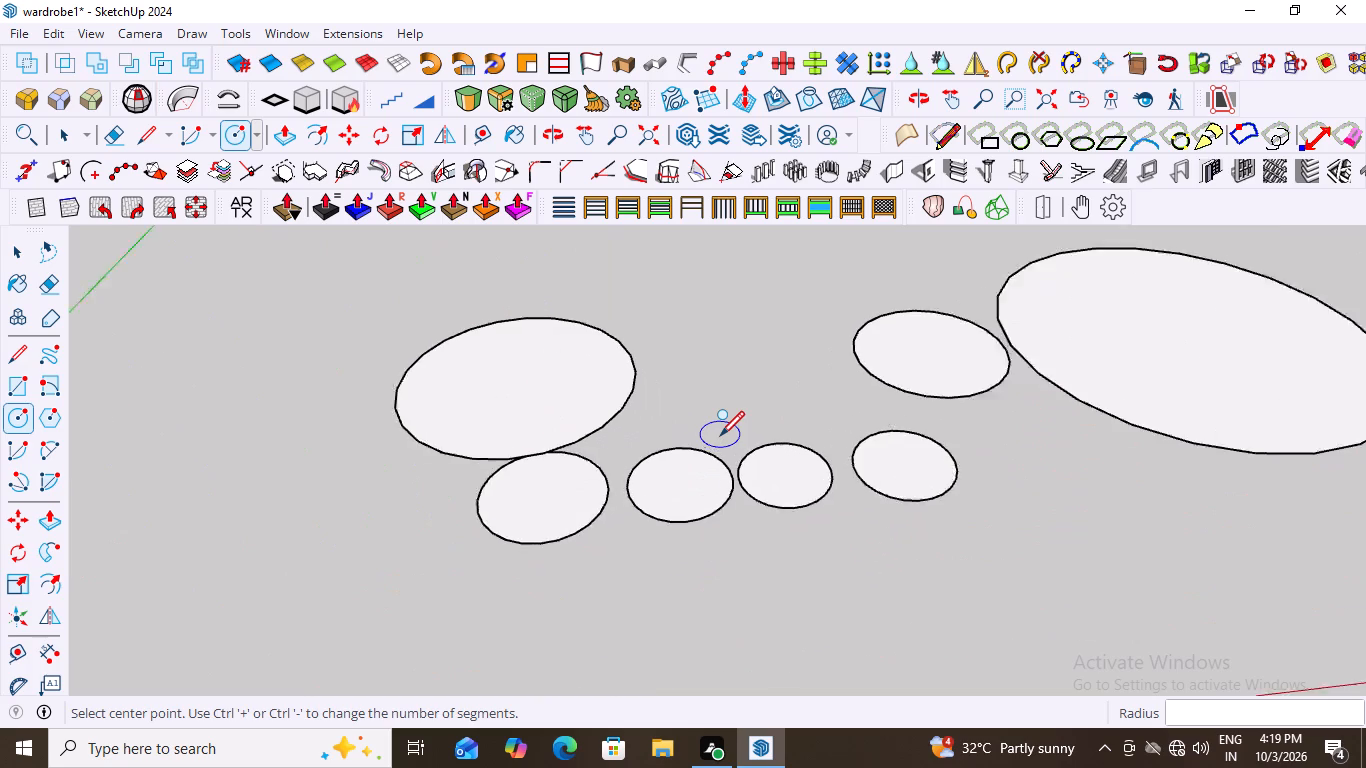
pyautogui.scroll(2, 720, 434)
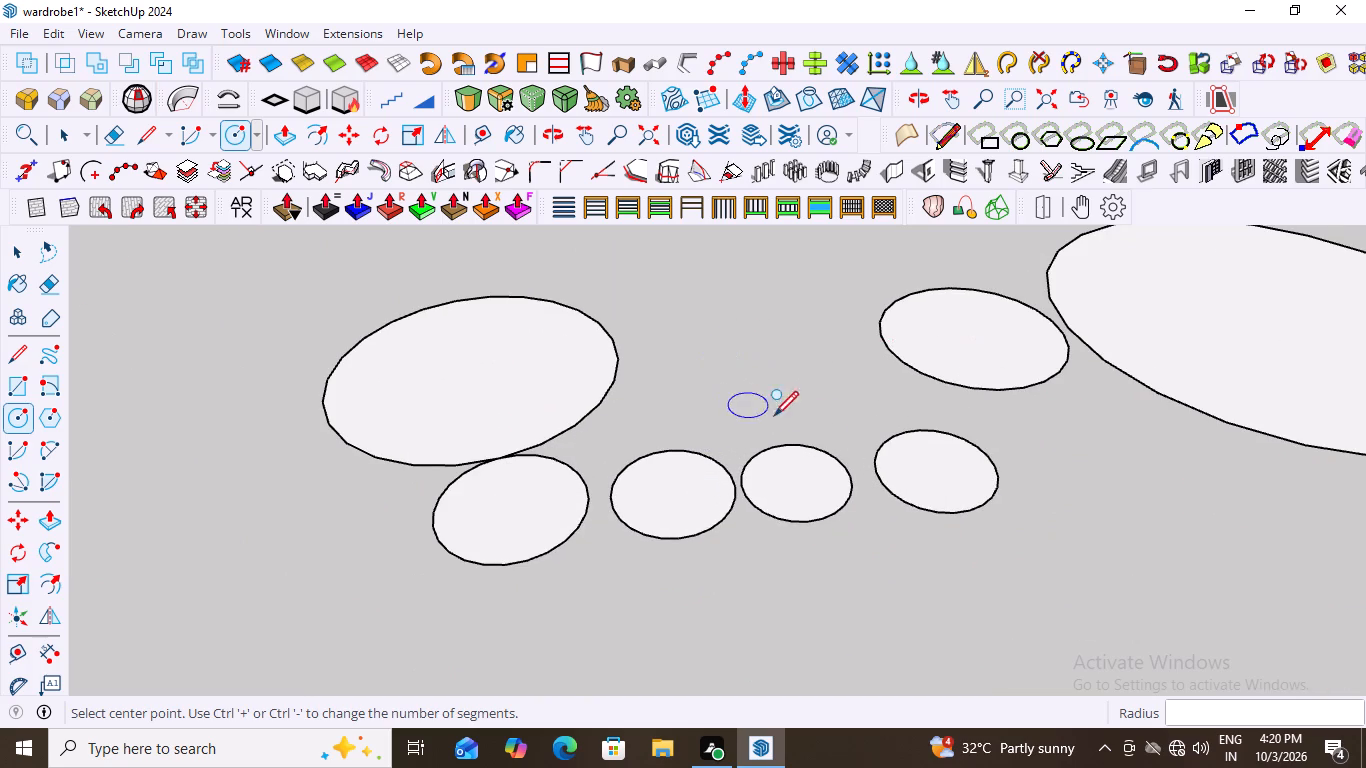
pyautogui.click(1053, 457)
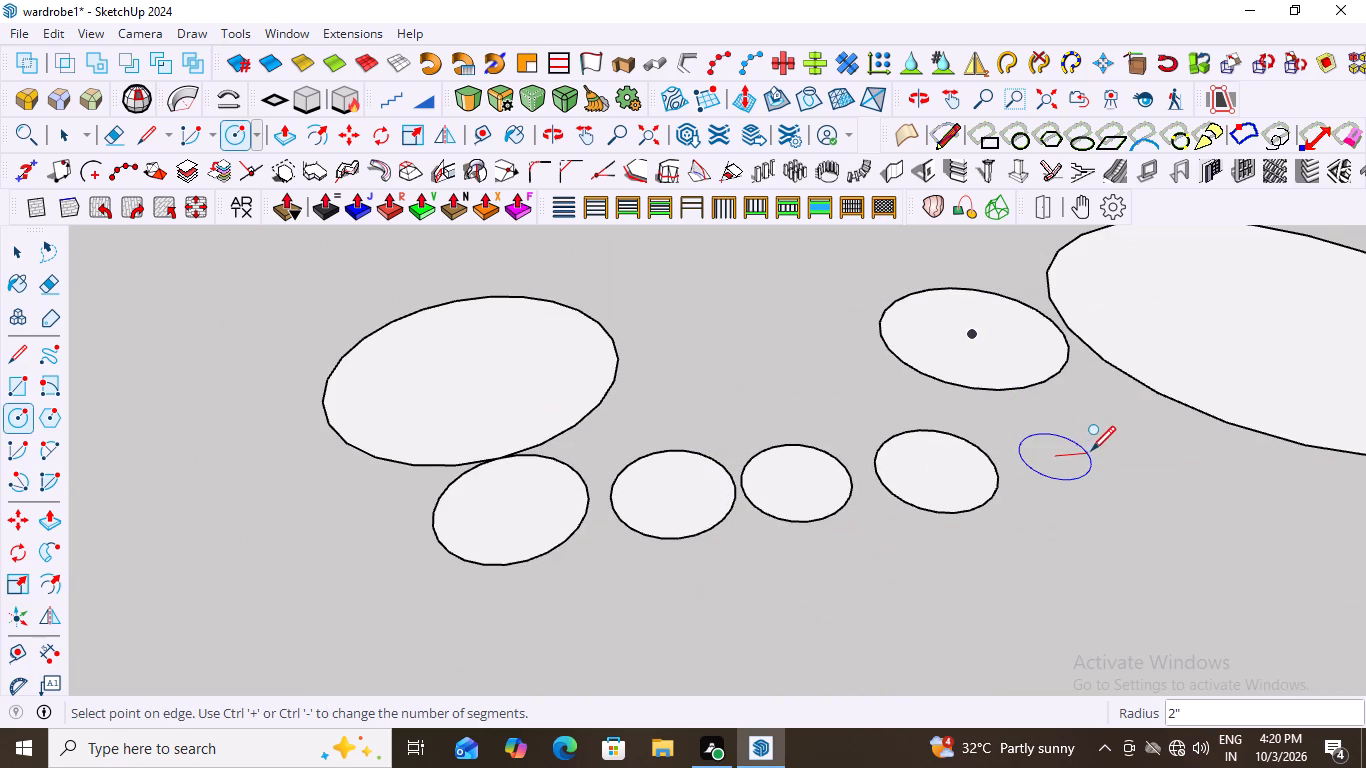
pyautogui.click(1092, 455)
# Examine the small circles beside the red axis from several angles, checking where the tiny circle lies relative to its neighbours.
pyautogui.scroll(-9, 757, 405)
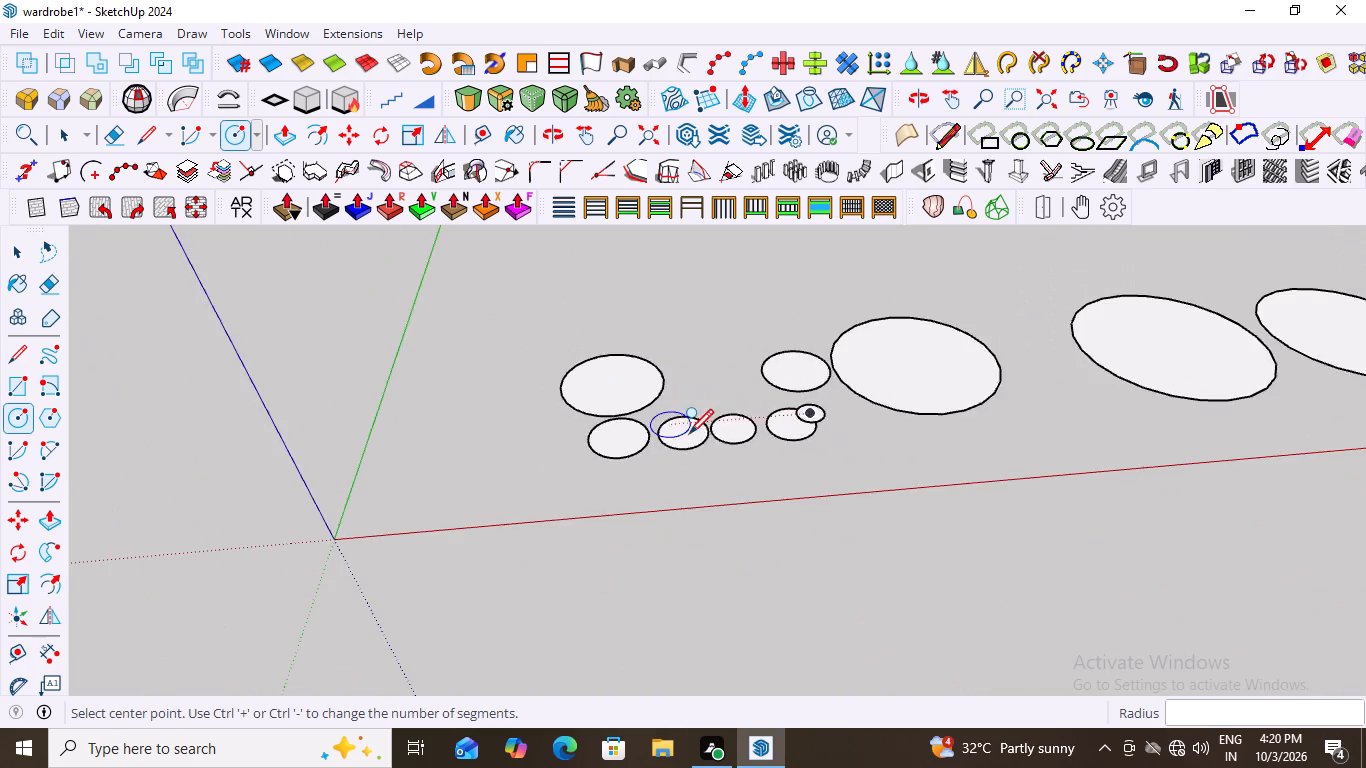
pyautogui.scroll(-4, 689, 432)
pyautogui.moveTo(862, 439); pyautogui.dragTo(870, 389, button='middle')
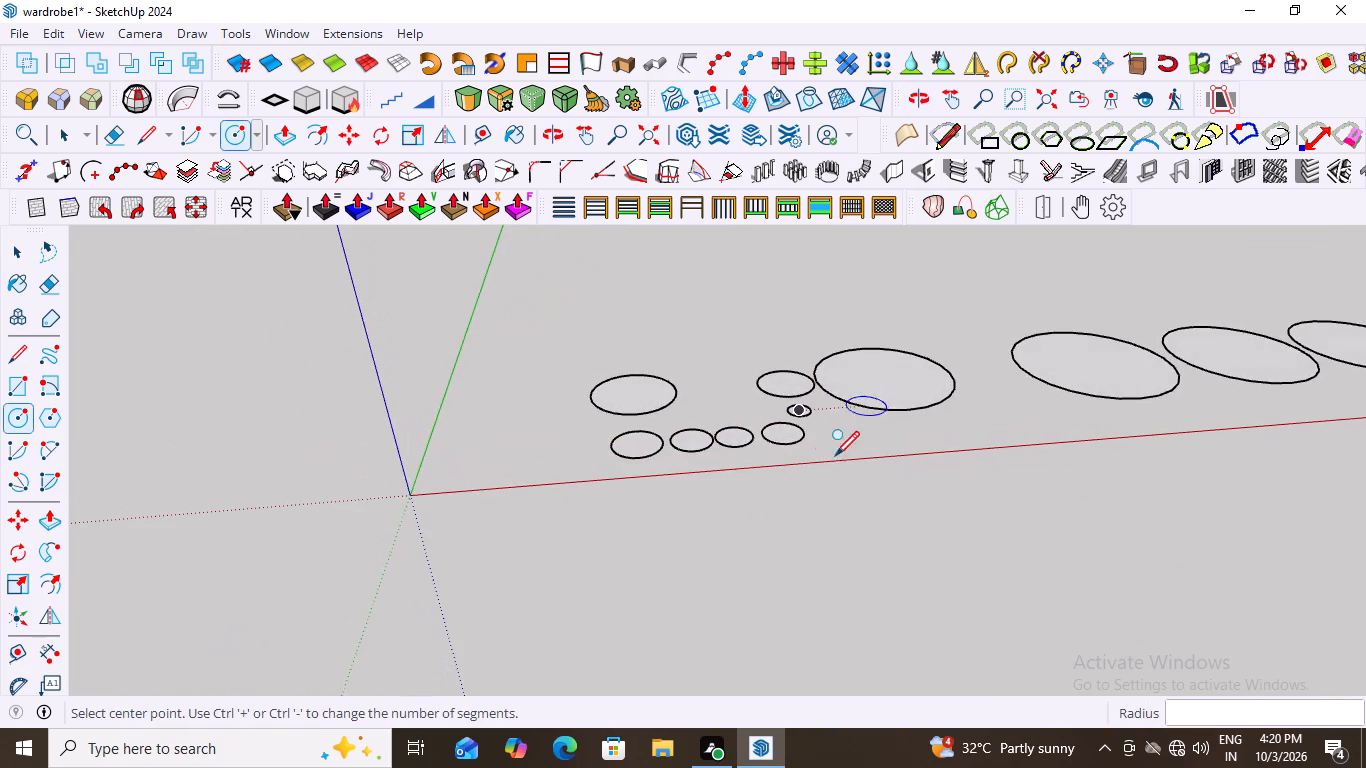
pyautogui.scroll(3, 784, 464)
pyautogui.moveTo(810, 439); pyautogui.dragTo(824, 490, button='middle')
pyautogui.scroll(4, 796, 504)
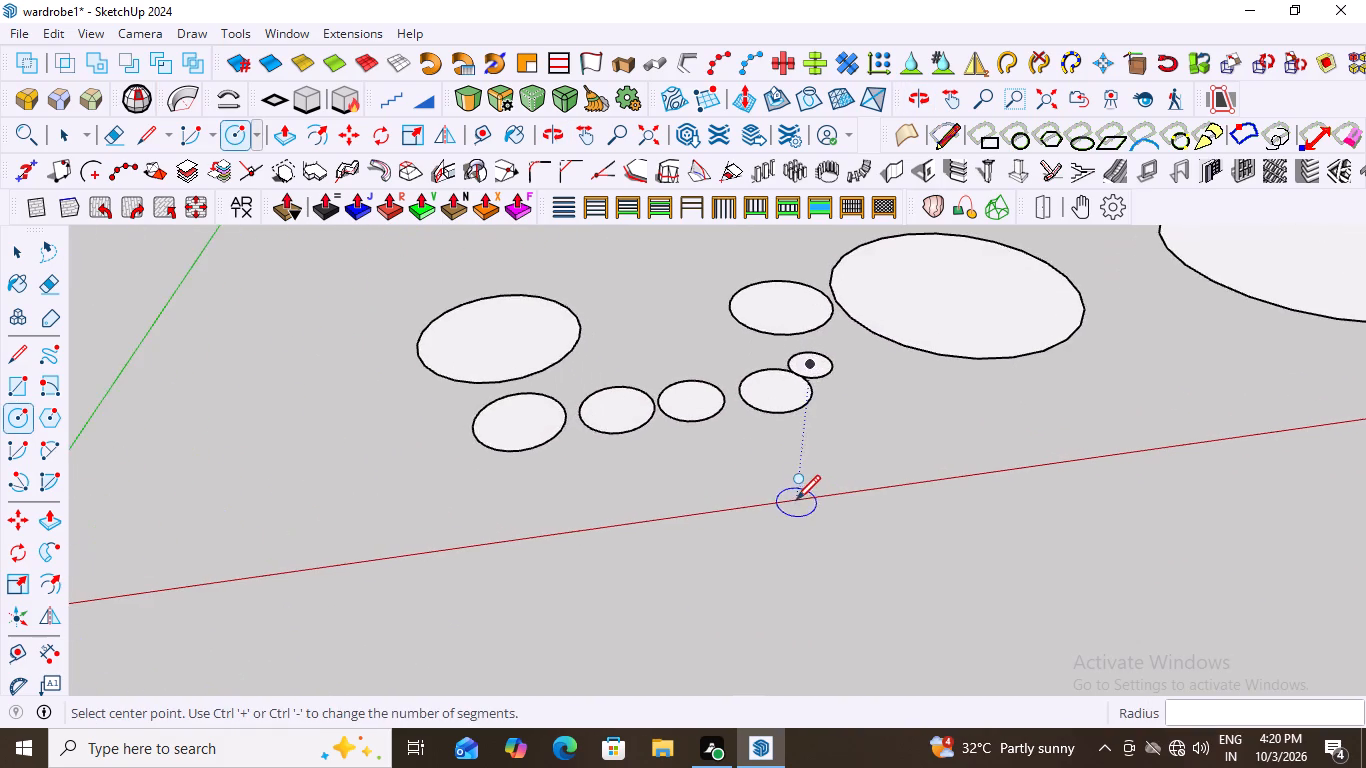
pyautogui.scroll(3, 794, 490)
pyautogui.moveTo(792, 458); pyautogui.dragTo(767, 366, button='middle')
pyautogui.moveTo(900, 407); pyautogui.dragTo(921, 517, button='middle')
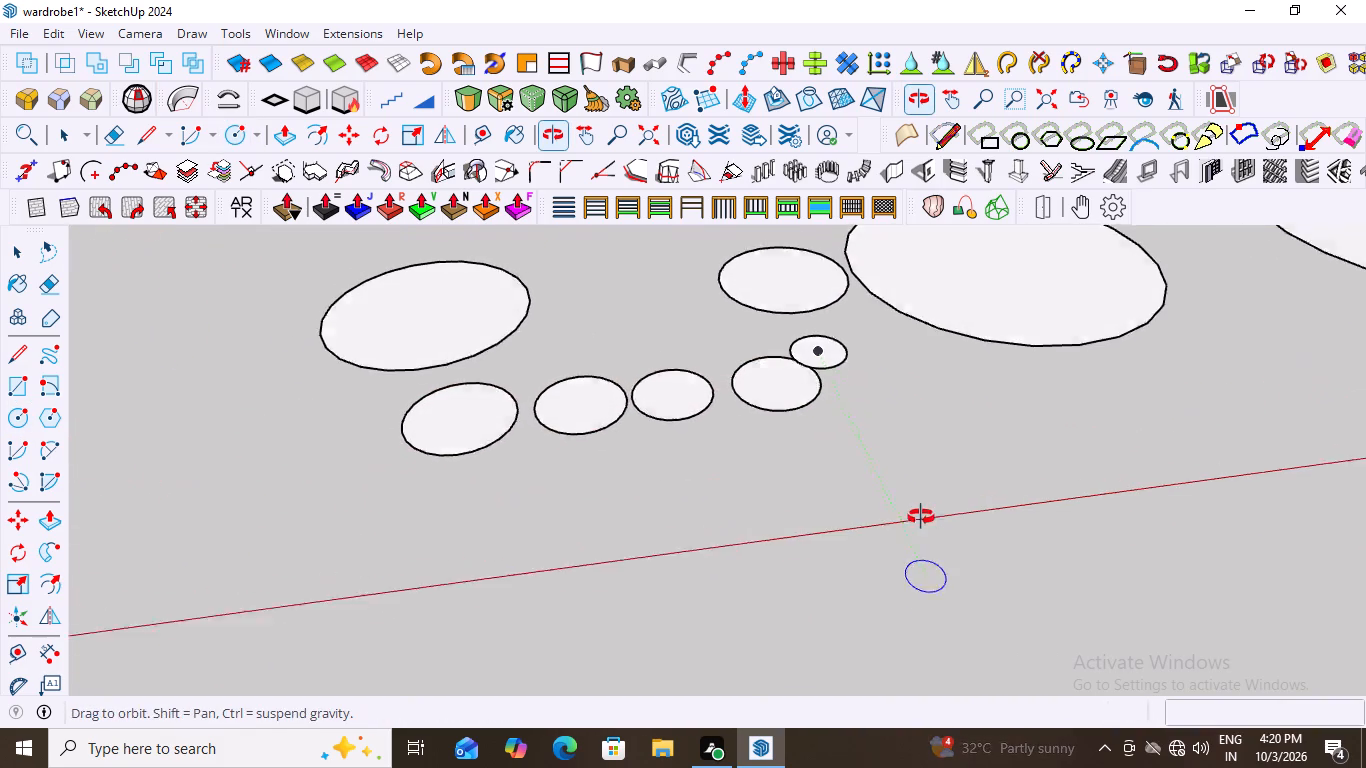
# Examine the second row of circles and the free ground between it and the origin from several angles.
pyautogui.moveTo(921, 517); pyautogui.dragTo(923, 520, button='middle')
pyautogui.scroll(-3, 799, 468)
pyautogui.scroll(3, 610, 504)
pyautogui.moveTo(679, 487); pyautogui.dragTo(683, 433, button='middle')
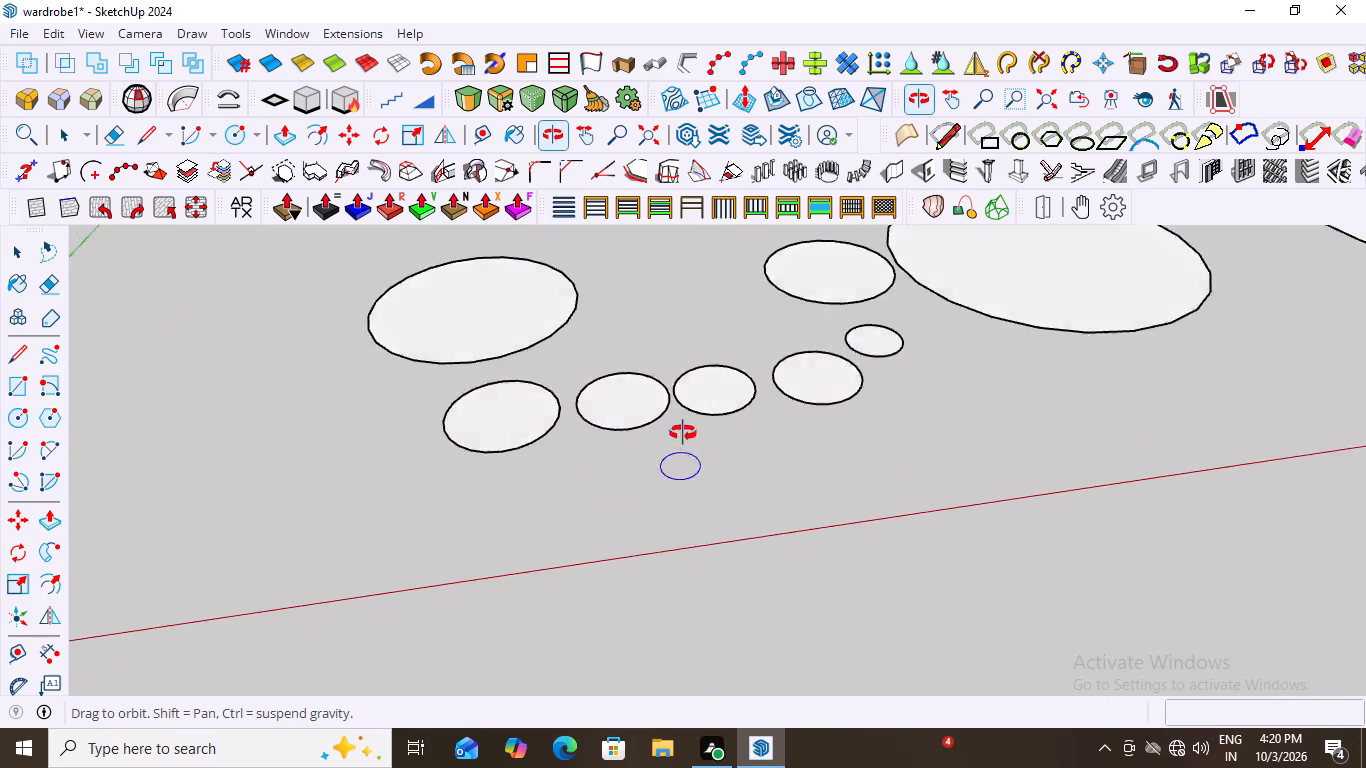
pyautogui.moveTo(683, 433); pyautogui.dragTo(677, 523, button='middle')
pyautogui.scroll(-17, 678, 525)
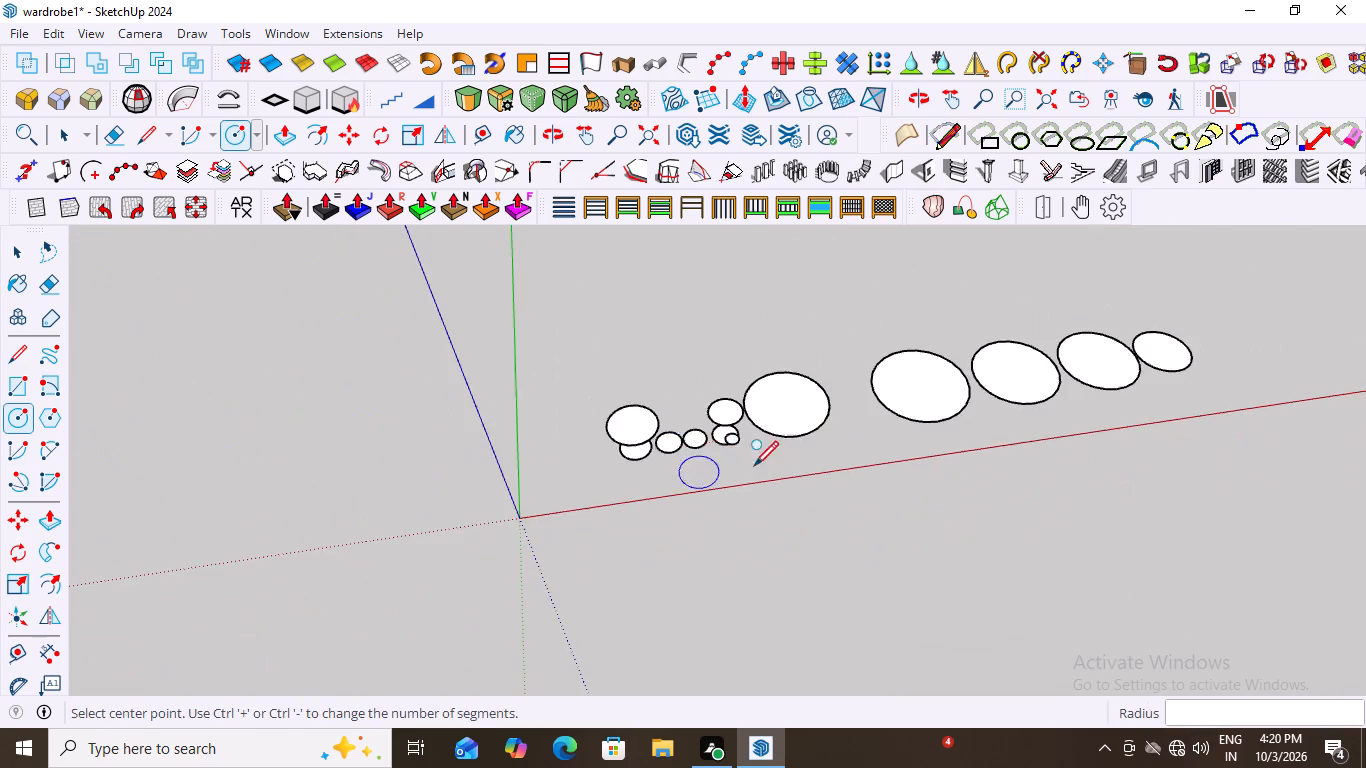
pyautogui.scroll(-4, 754, 464)
pyautogui.scroll(10, 612, 476)
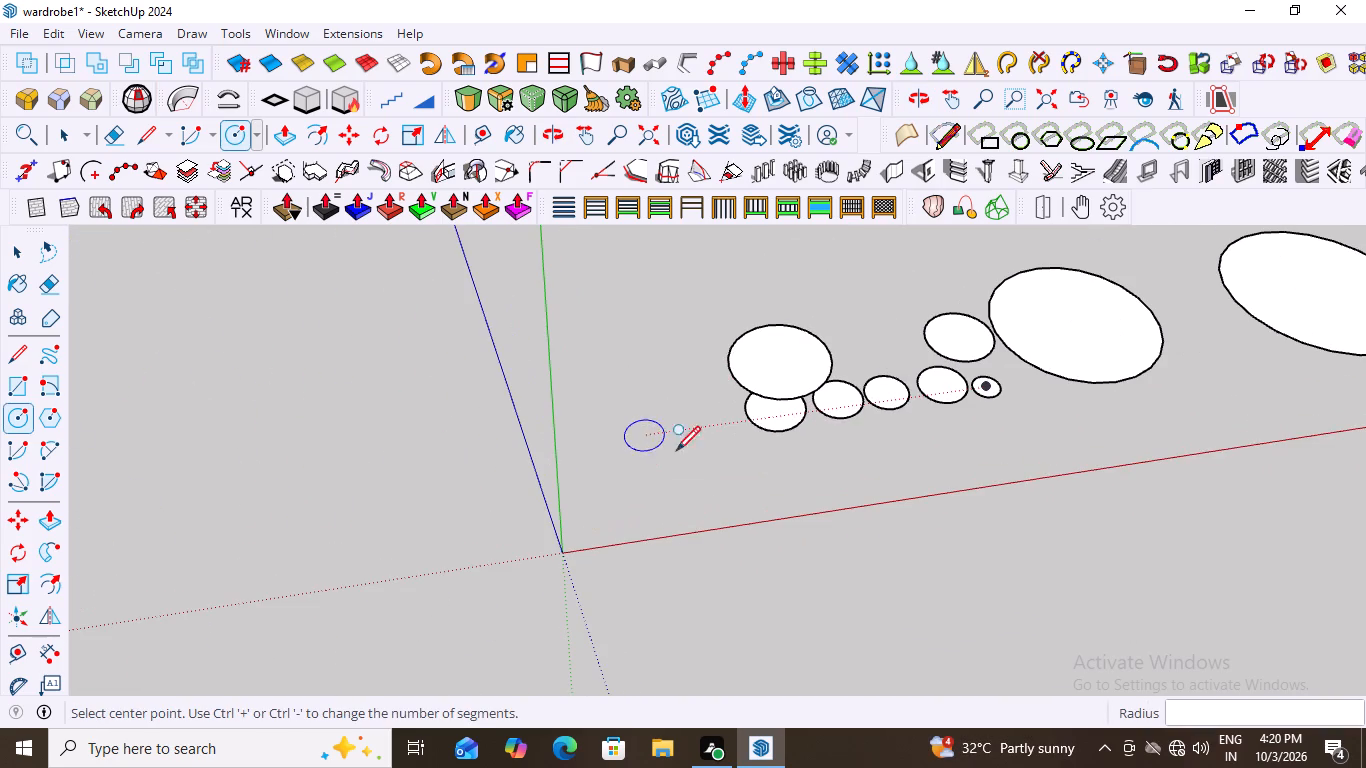
pyautogui.scroll(7, 747, 488)
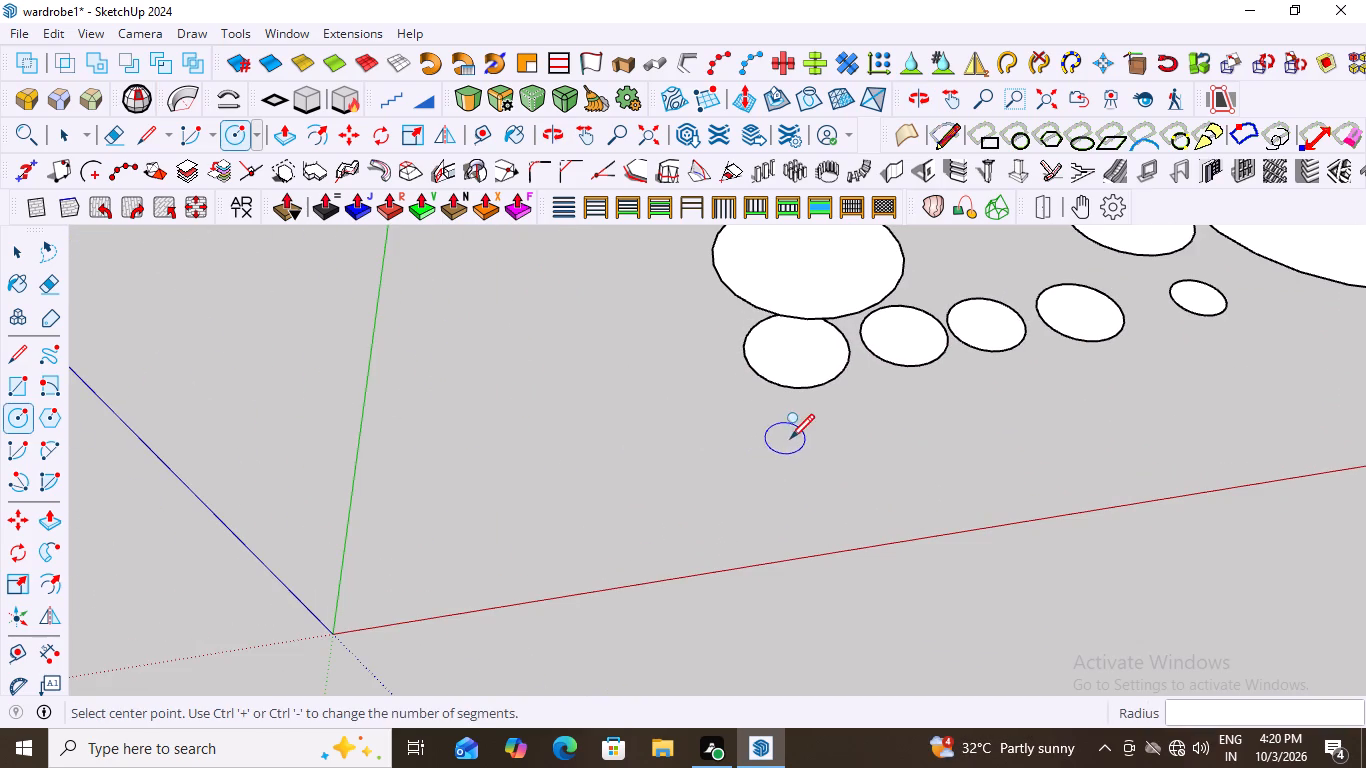
pyautogui.scroll(-12, 730, 439)
pyautogui.scroll(3, 970, 443)
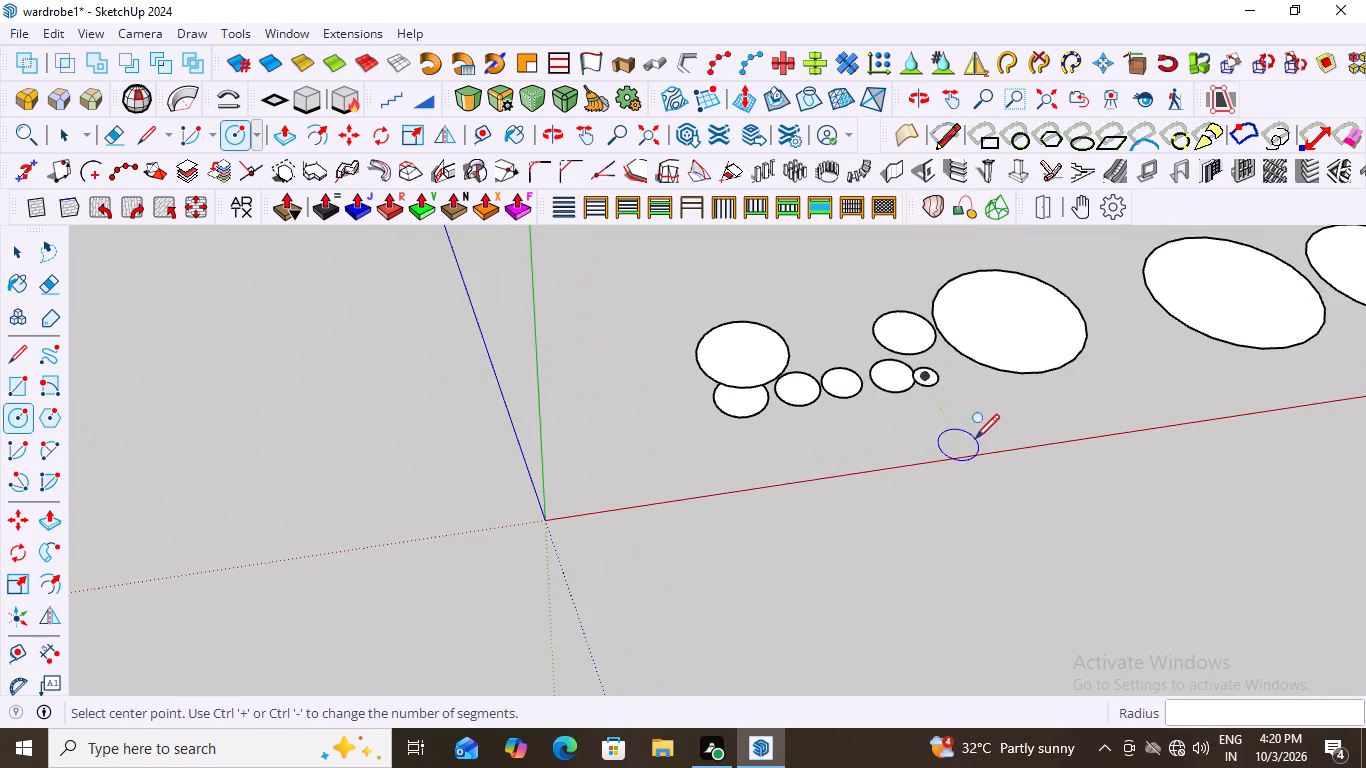
pyautogui.scroll(2, 755, 456)
pyautogui.moveTo(764, 444); pyautogui.dragTo(895, 446, button='middle')
pyautogui.scroll(3, 629, 420)
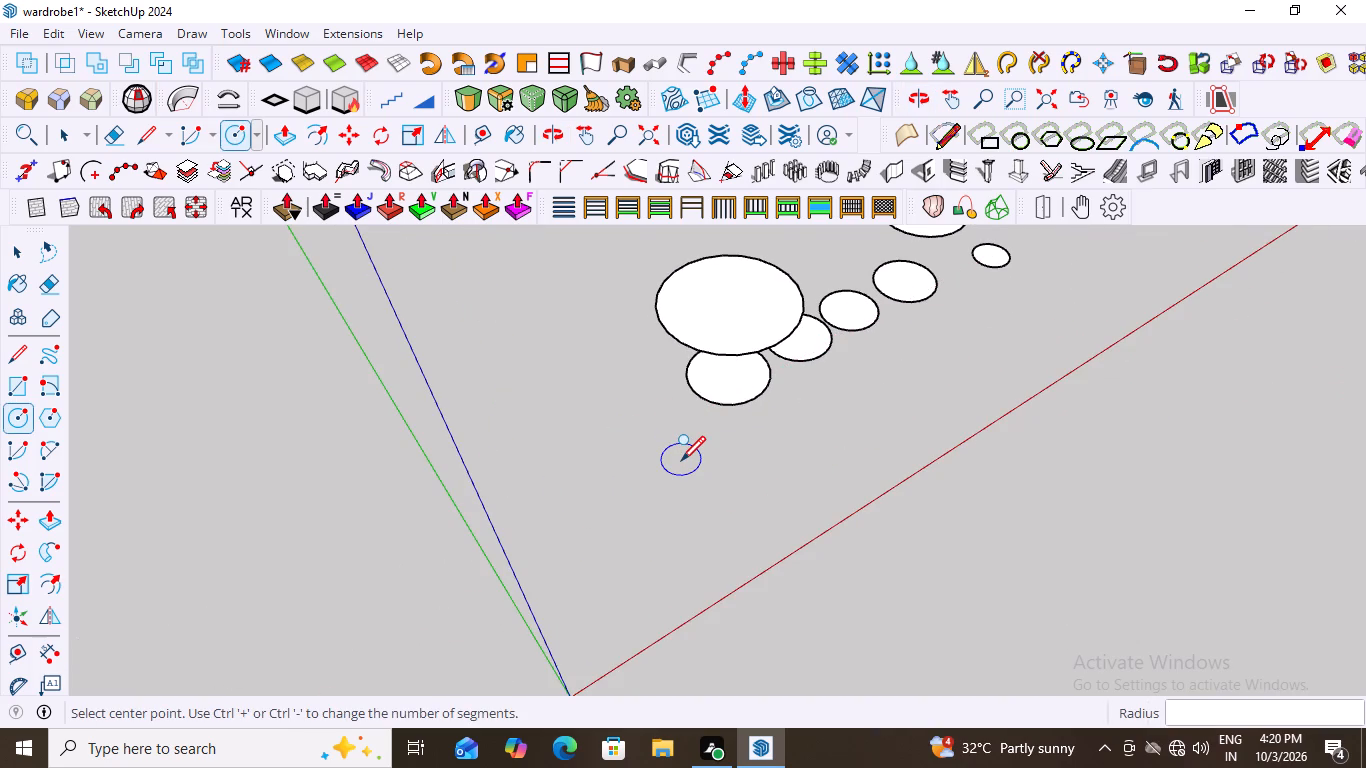
pyautogui.scroll(-8, 681, 459)
pyautogui.moveTo(740, 462); pyautogui.dragTo(676, 361, button='middle')
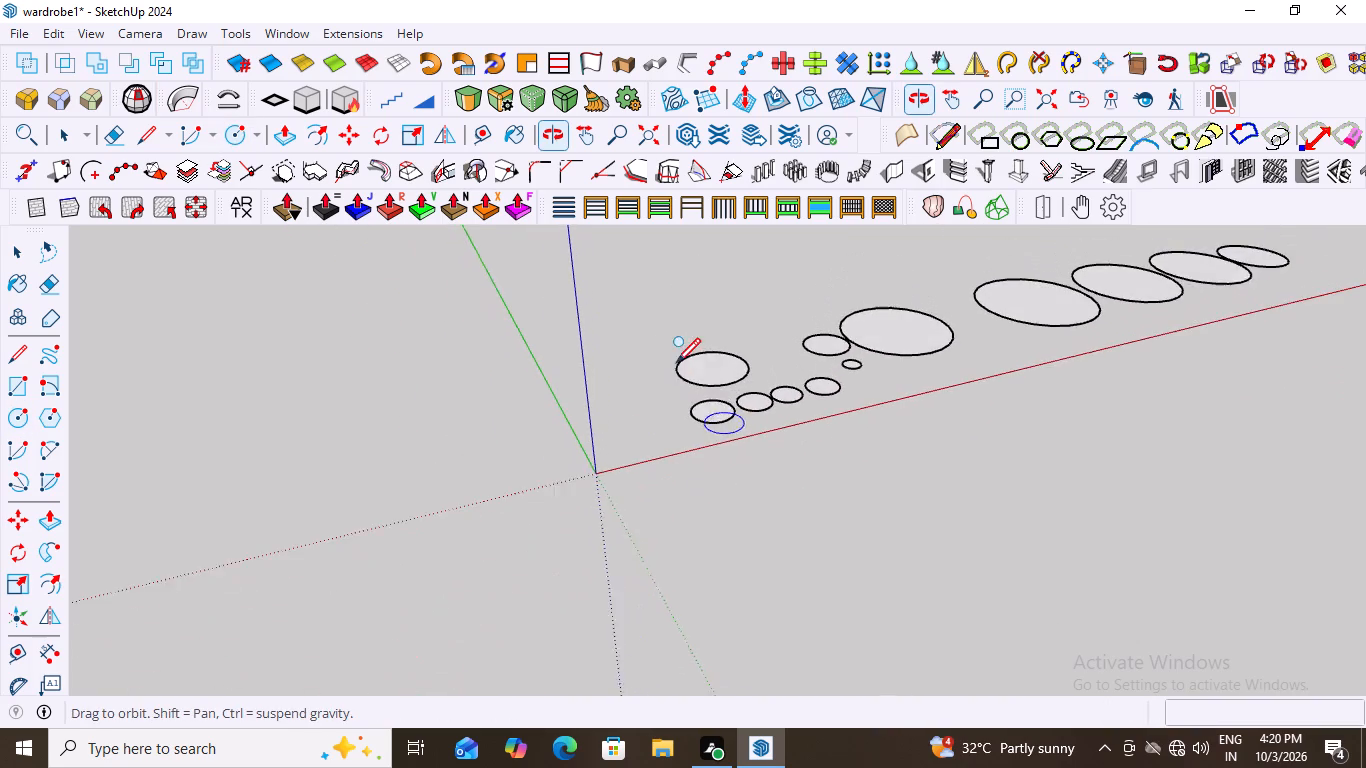
# Draw a ground circle about 2 1/2" in radius between the origin and the nearest circle of the second row.
pyautogui.scroll(6, 665, 431)
pyautogui.middleClick(666, 430)
pyautogui.moveTo(675, 451); pyautogui.dragTo(688, 485, button='middle')
pyautogui.scroll(3, 669, 463)
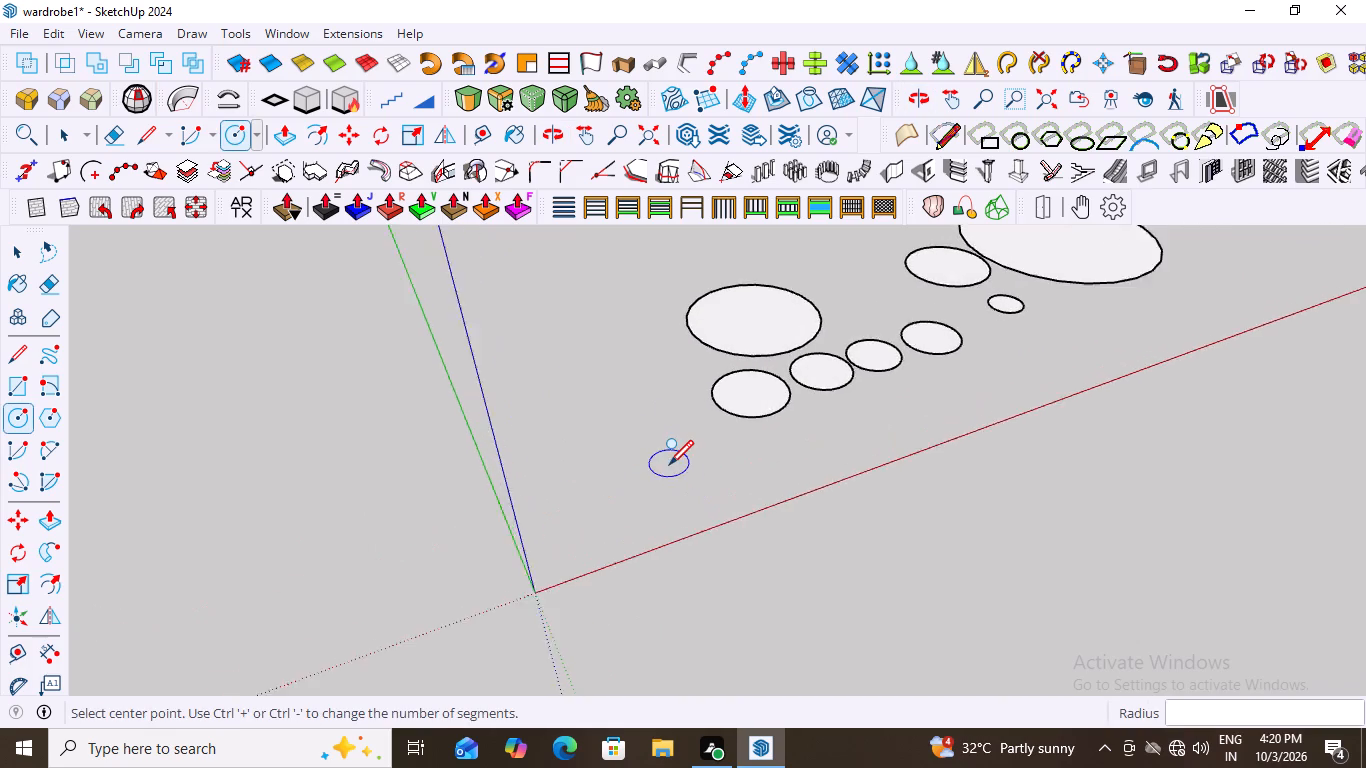
pyautogui.scroll(1, 669, 452)
pyautogui.middleClick(714, 508)
pyautogui.moveTo(654, 435); pyautogui.dragTo(743, 530, button='middle')
pyautogui.scroll(4, 721, 529)
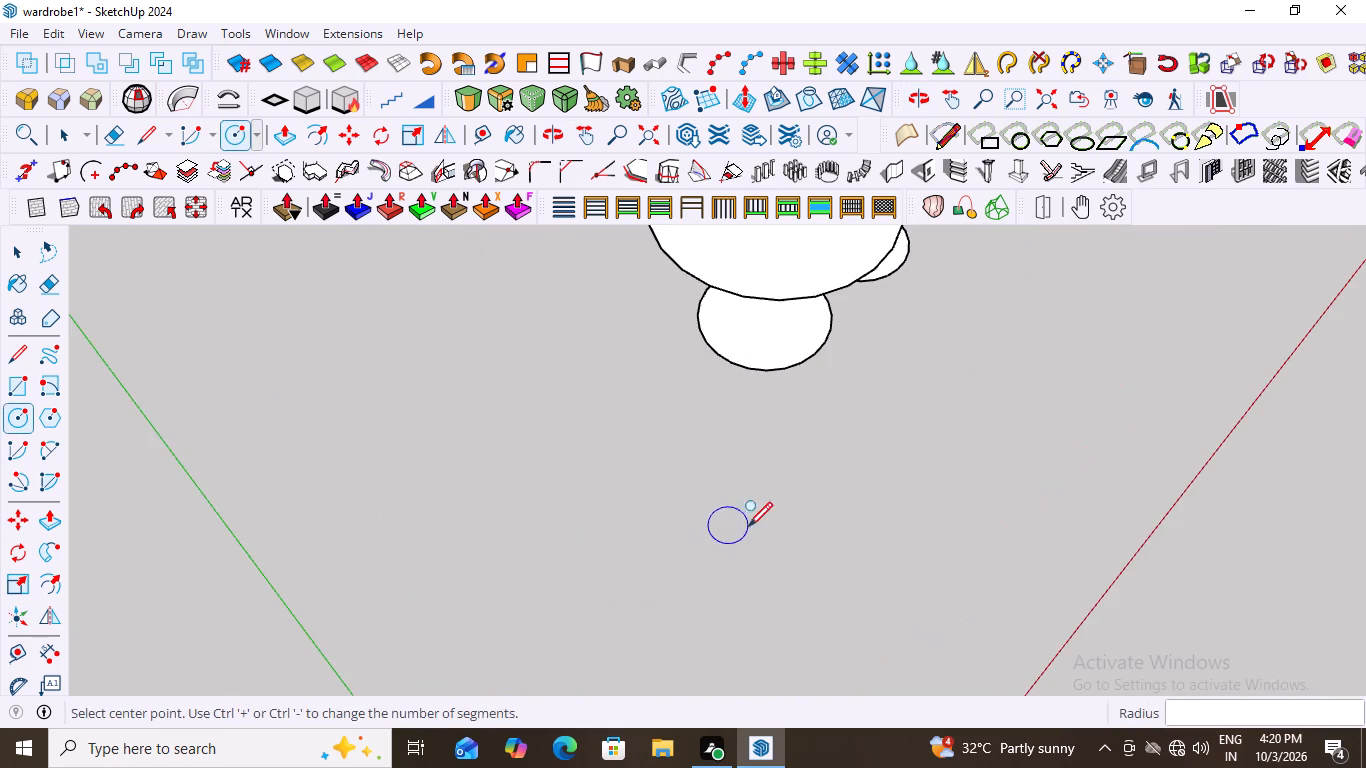
pyautogui.moveTo(744, 514); pyautogui.dragTo(633, 382, button='middle')
pyautogui.scroll(6, 764, 472)
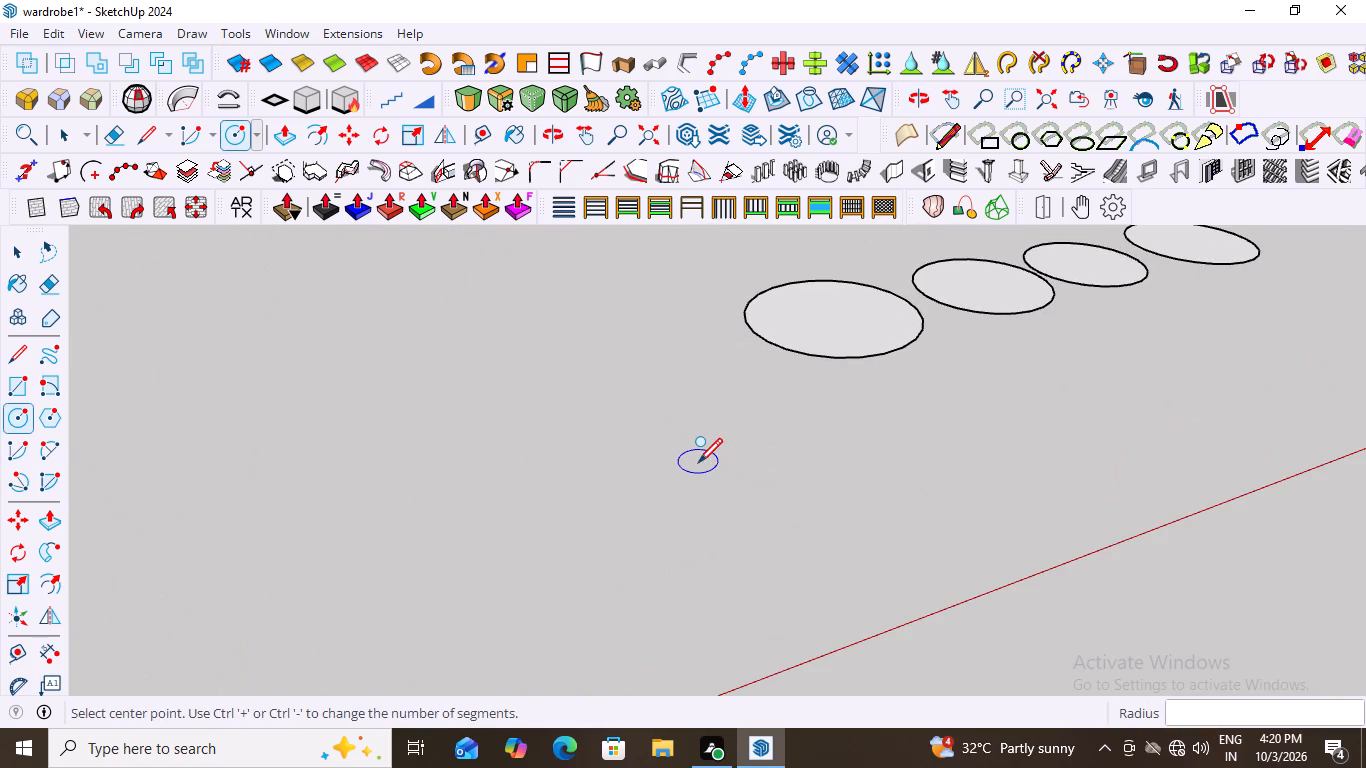
pyautogui.click(668, 354)
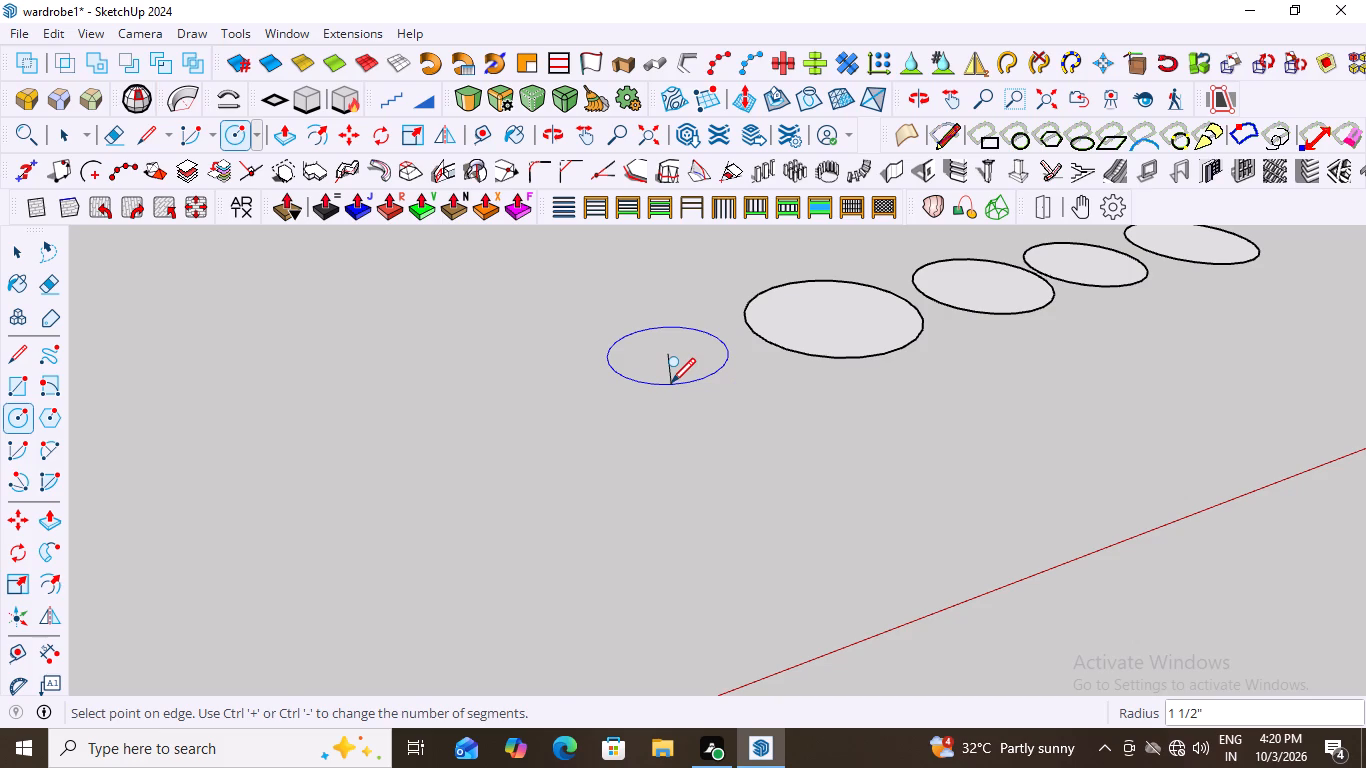
pyautogui.scroll(-11, 667, 381)
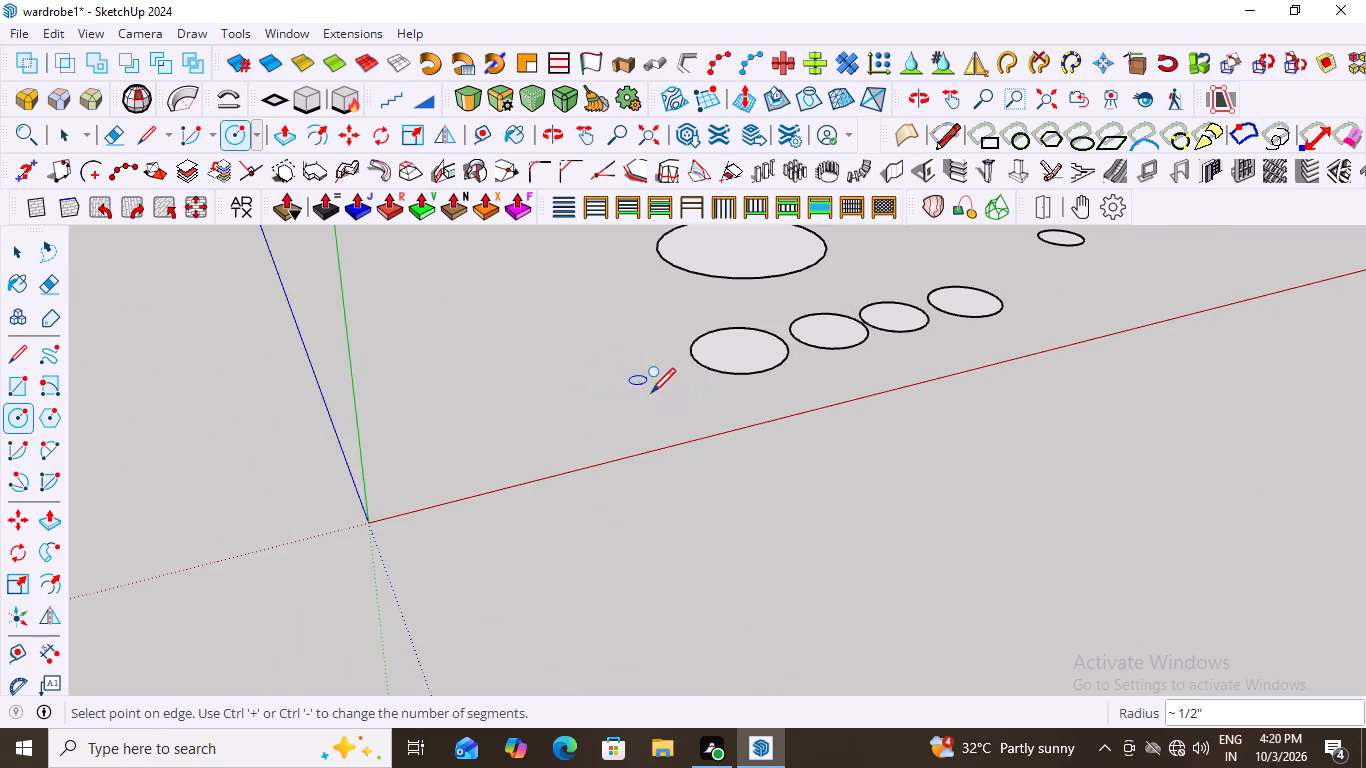
pyautogui.scroll(8, 675, 382)
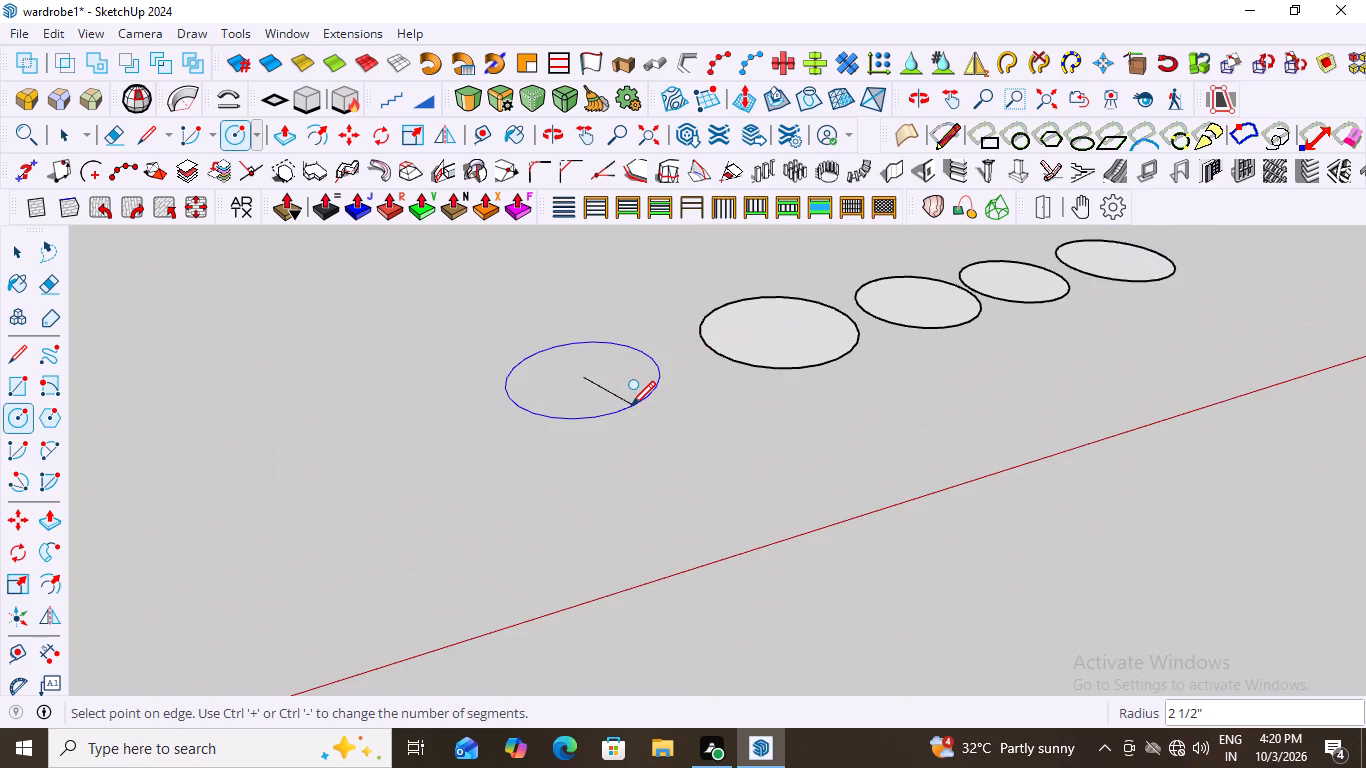
pyautogui.click(631, 404)
# Examine the 2 1/2" circle near the origin from several angles, checking its position against the neighbouring rows of circles.
pyautogui.scroll(-9, 411, 456)
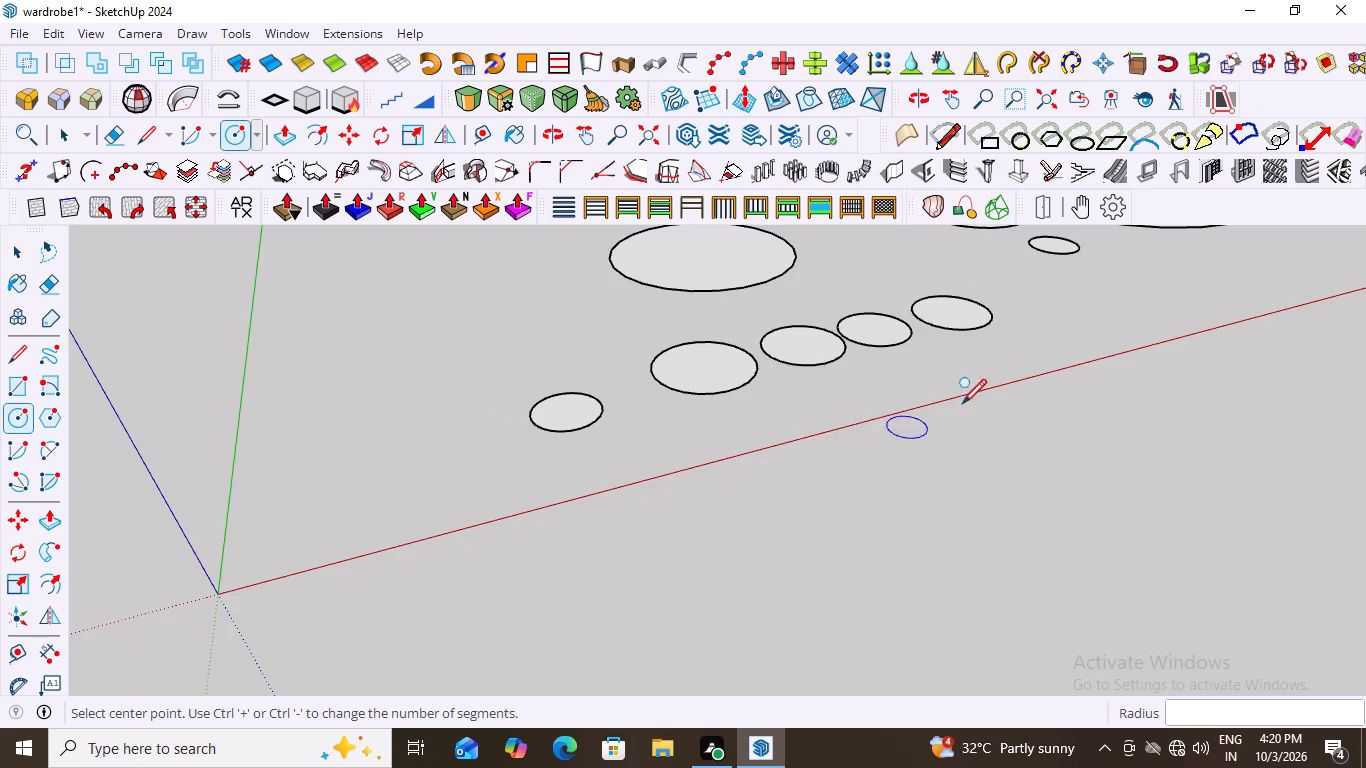
pyautogui.scroll(-7, 808, 414)
pyautogui.moveTo(664, 373); pyautogui.dragTo(709, 388, button='middle')
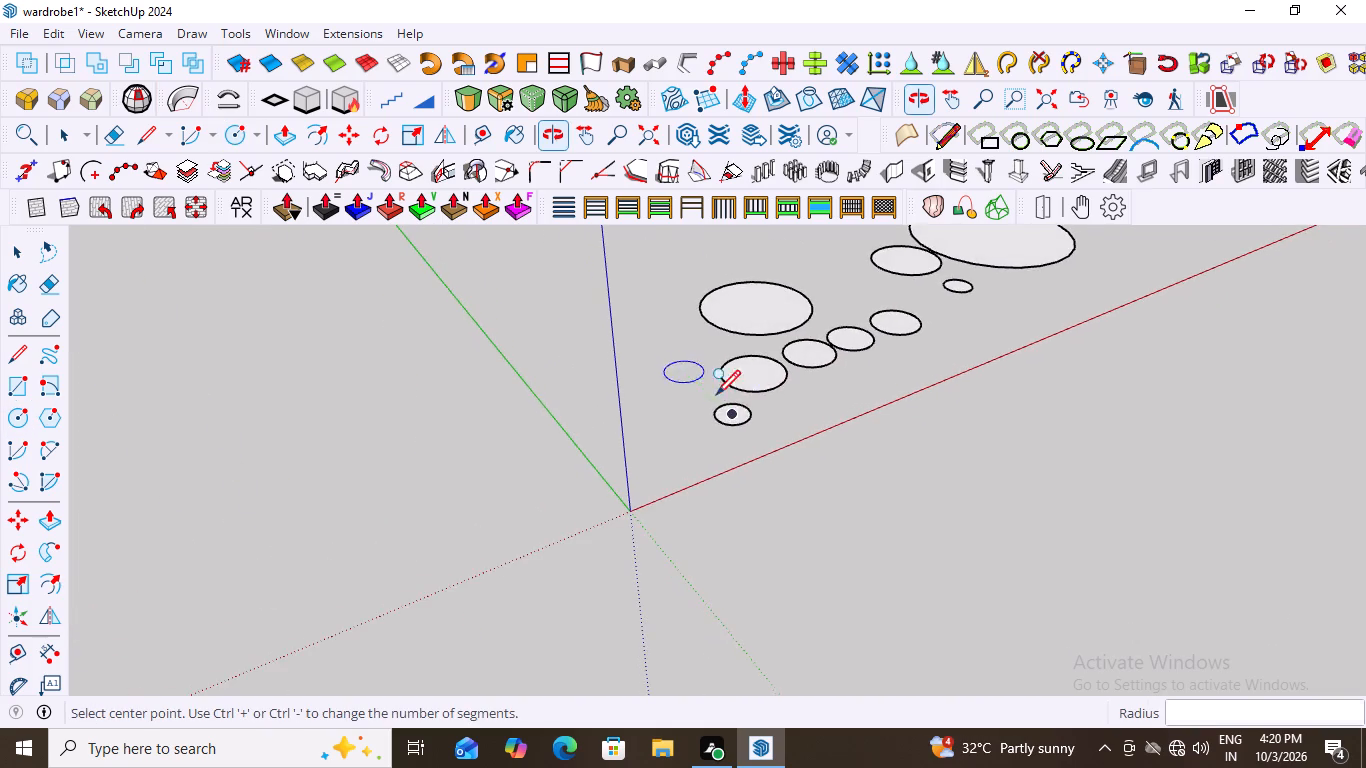
pyautogui.scroll(16, 695, 423)
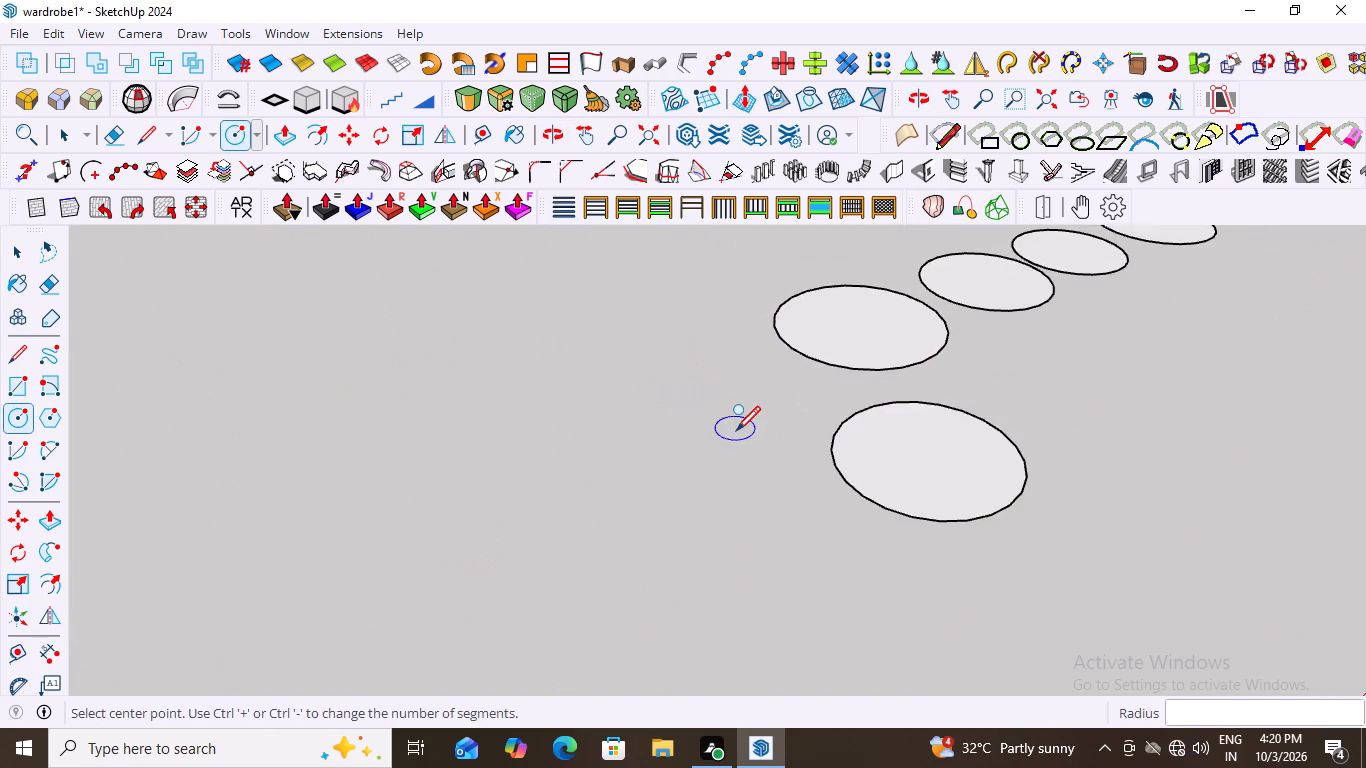
pyautogui.scroll(7, 736, 429)
pyautogui.scroll(-17, 681, 413)
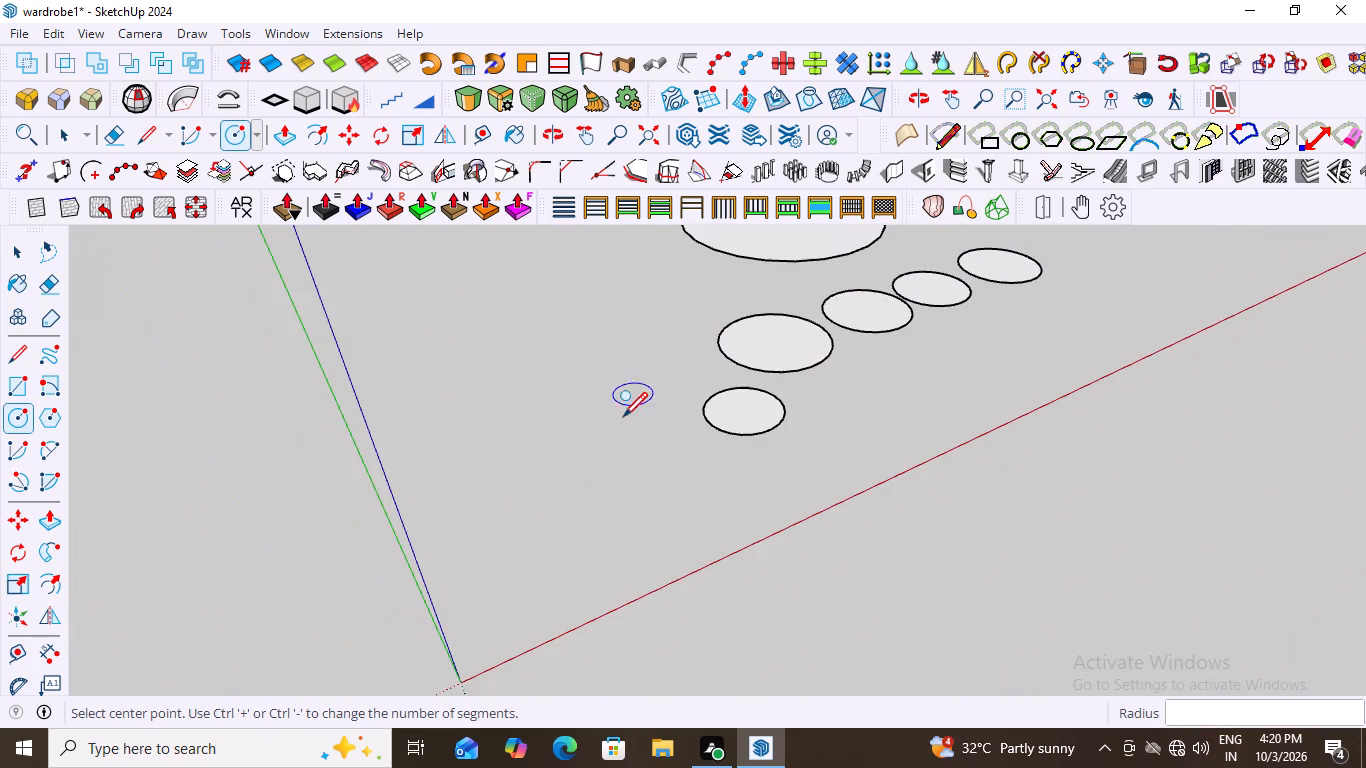
pyautogui.scroll(11, 861, 442)
pyautogui.scroll(-2, 797, 406)
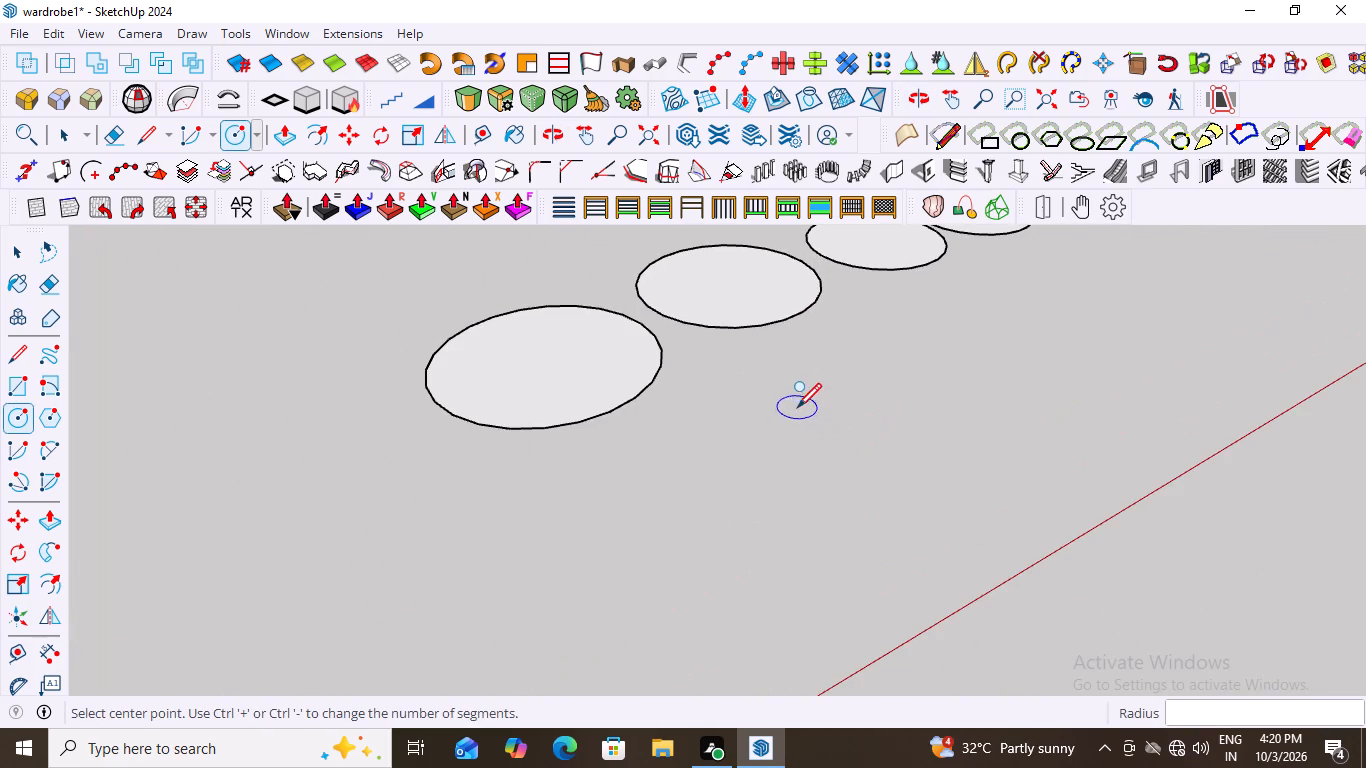
pyautogui.scroll(-19, 797, 406)
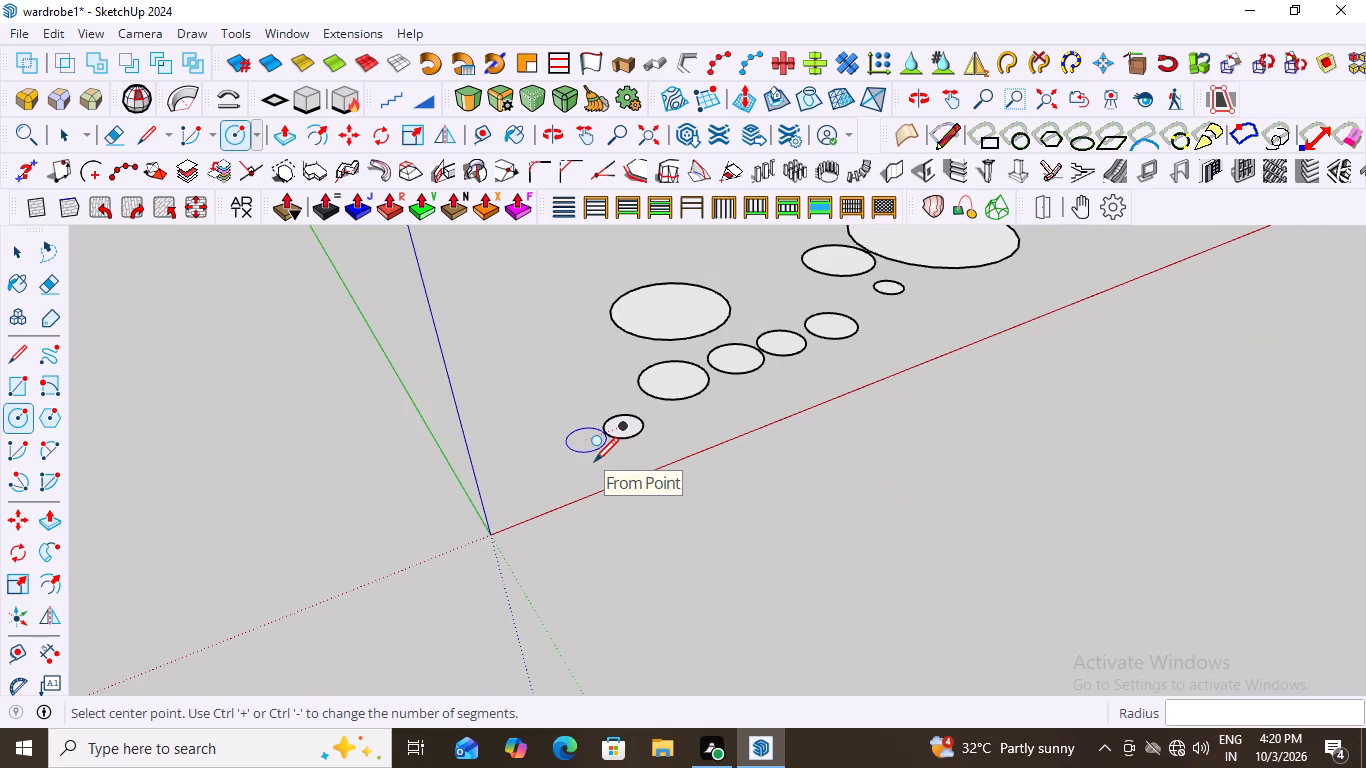
pyautogui.scroll(-11, 705, 365)
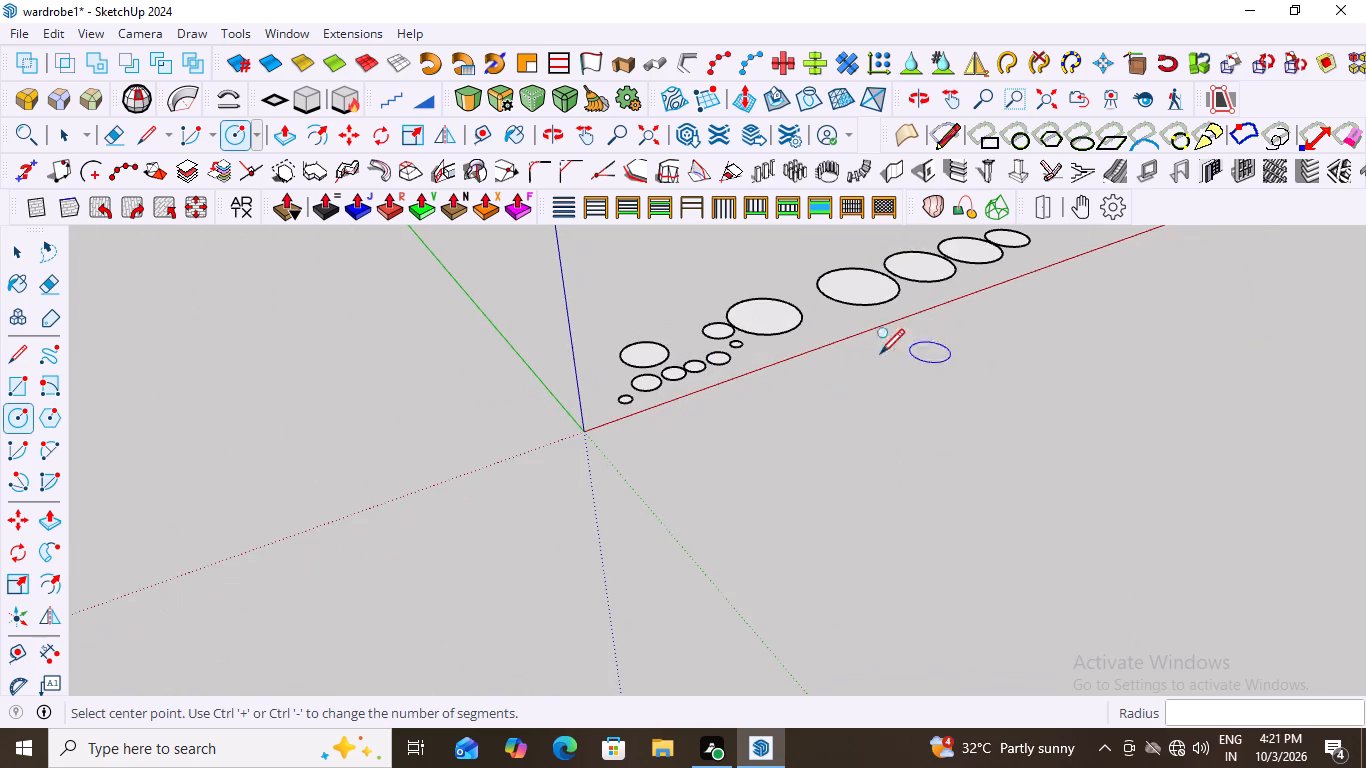
pyautogui.moveTo(857, 364); pyautogui.dragTo(691, 425, button='middle')
pyautogui.scroll(10, 753, 391)
pyautogui.scroll(4, 902, 396)
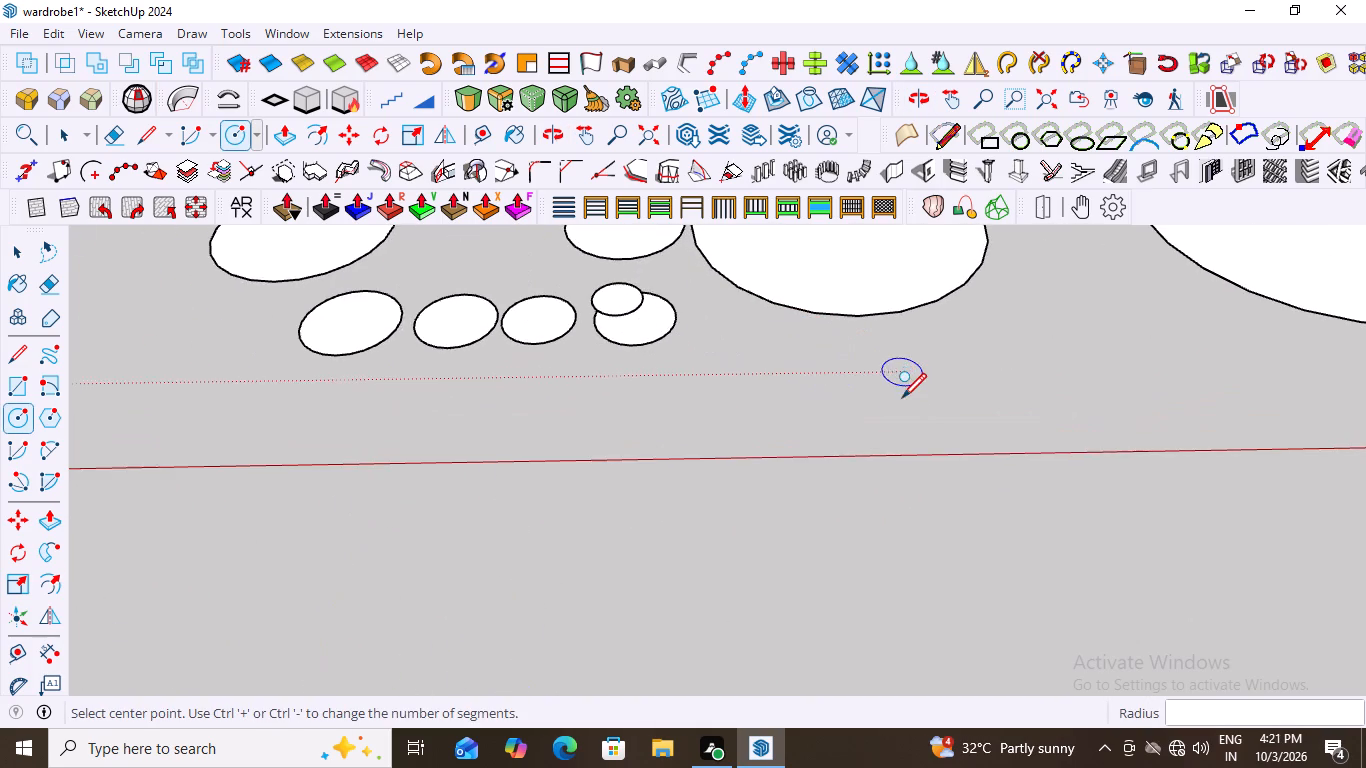
pyautogui.scroll(-6, 999, 356)
pyautogui.scroll(7, 499, 399)
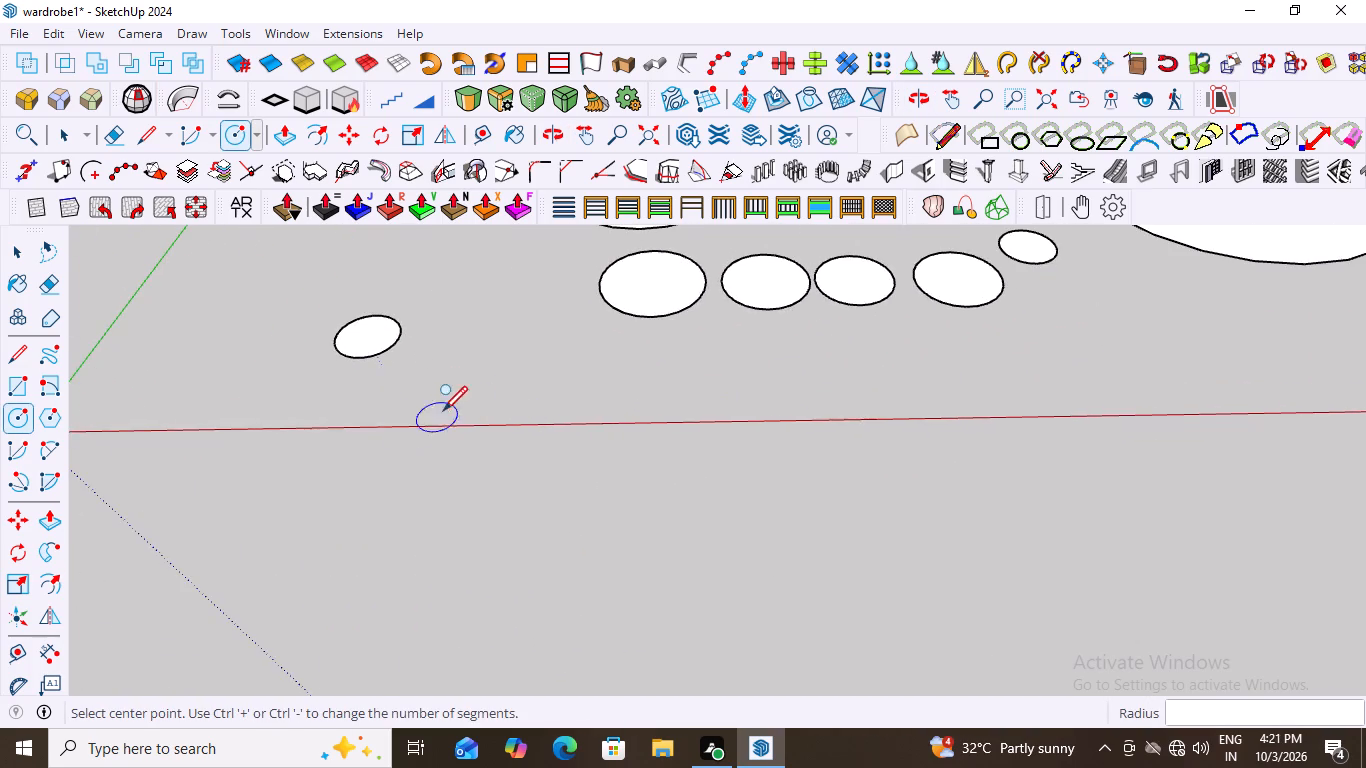
# Draw a tiny circle about 1" in radius just beside the 2 1/2" circle, on the side facing the second row.
pyautogui.moveTo(446, 405); pyautogui.dragTo(510, 332, button='middle')
pyautogui.scroll(3, 402, 356)
pyautogui.moveTo(491, 313); pyautogui.dragTo(477, 390, button='middle')
pyautogui.scroll(4, 456, 457)
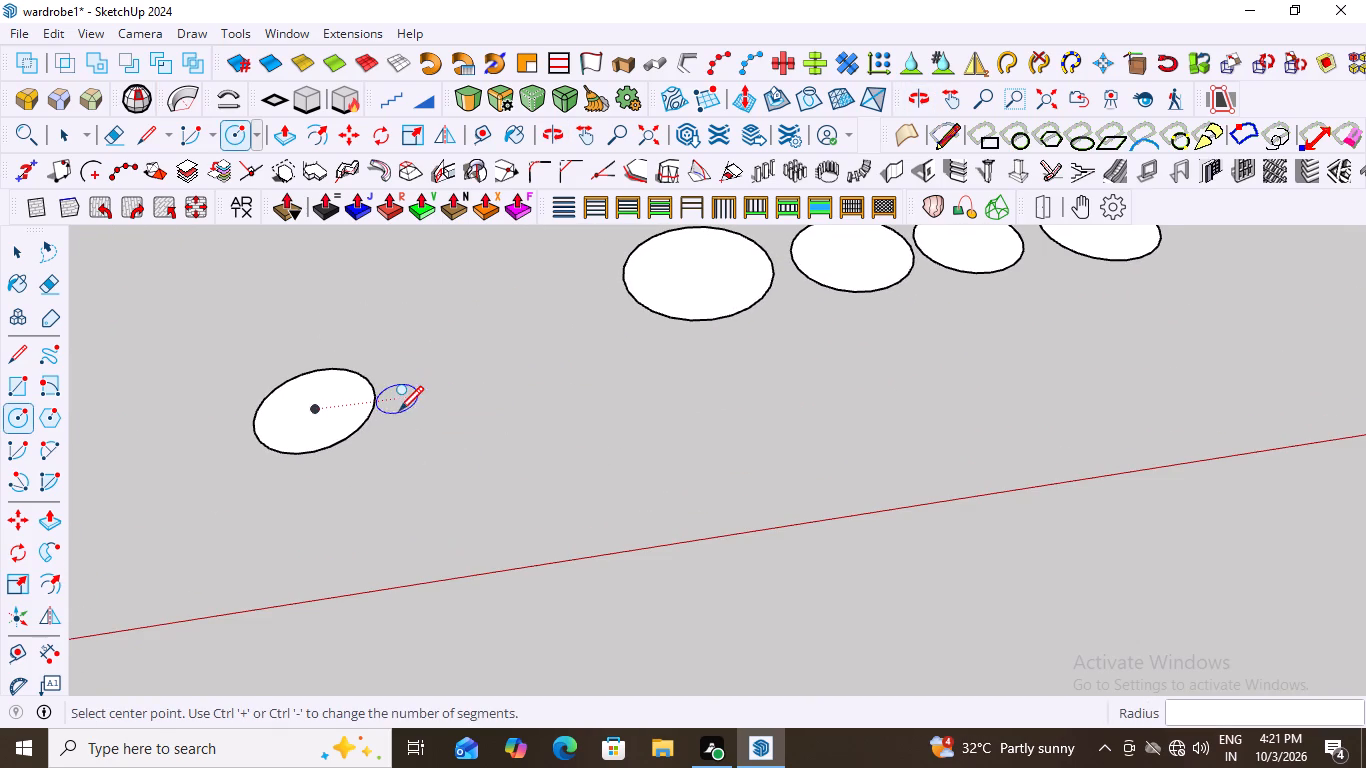
pyautogui.scroll(2, 399, 409)
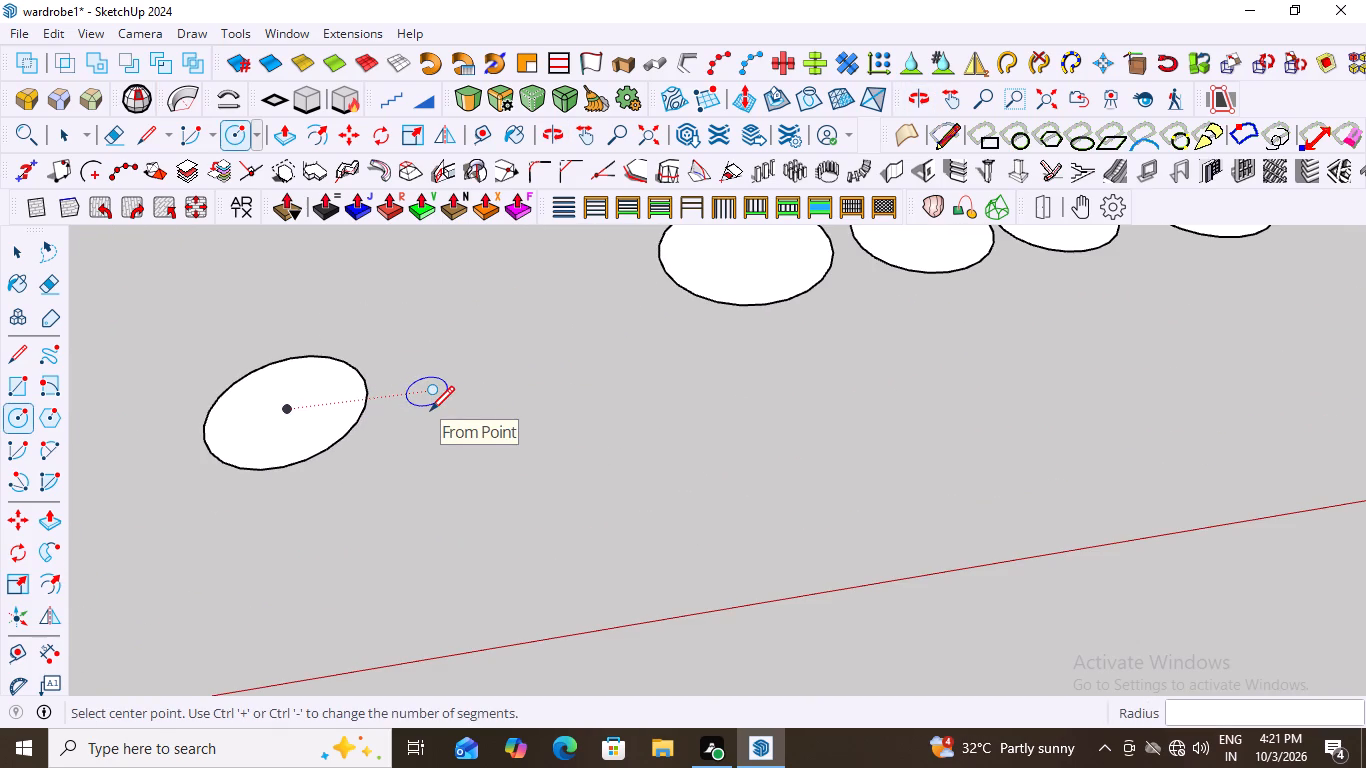
pyautogui.scroll(3, 411, 441)
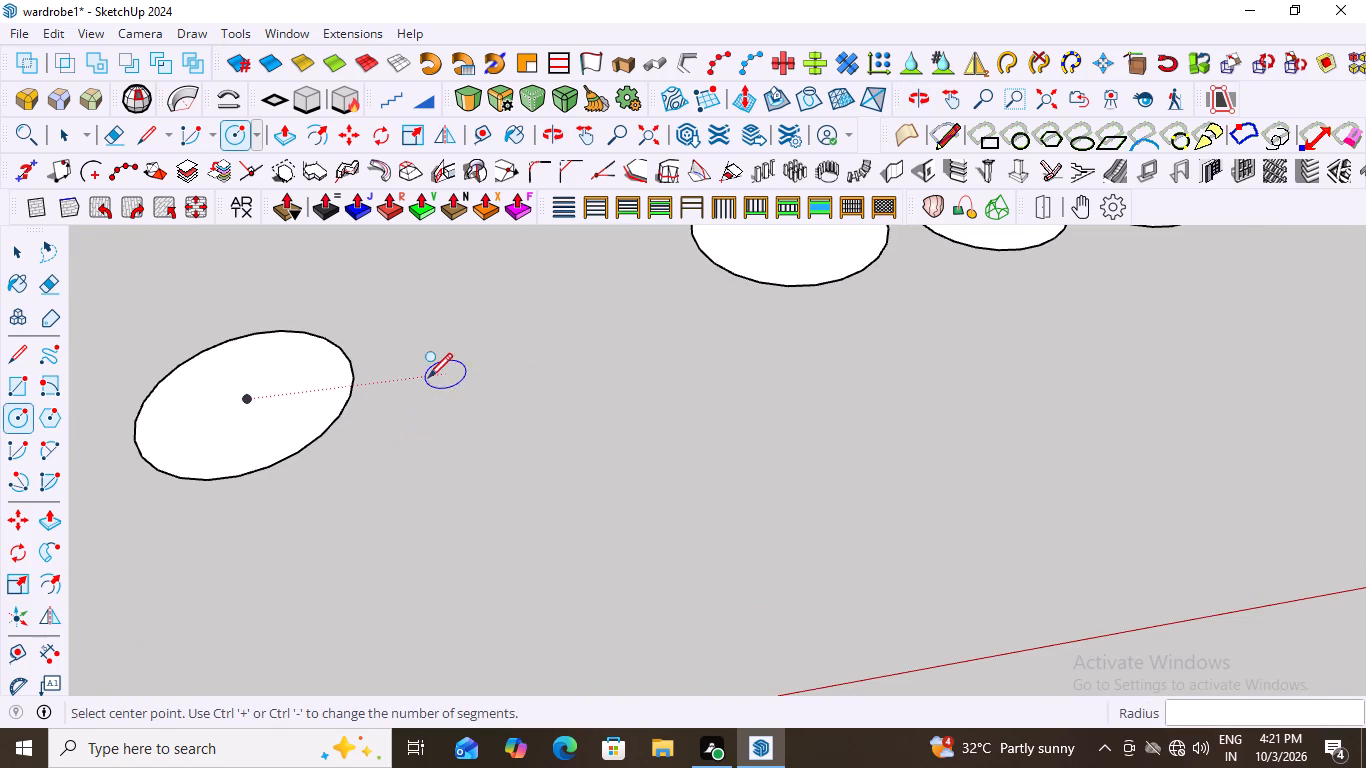
pyautogui.click(391, 380)
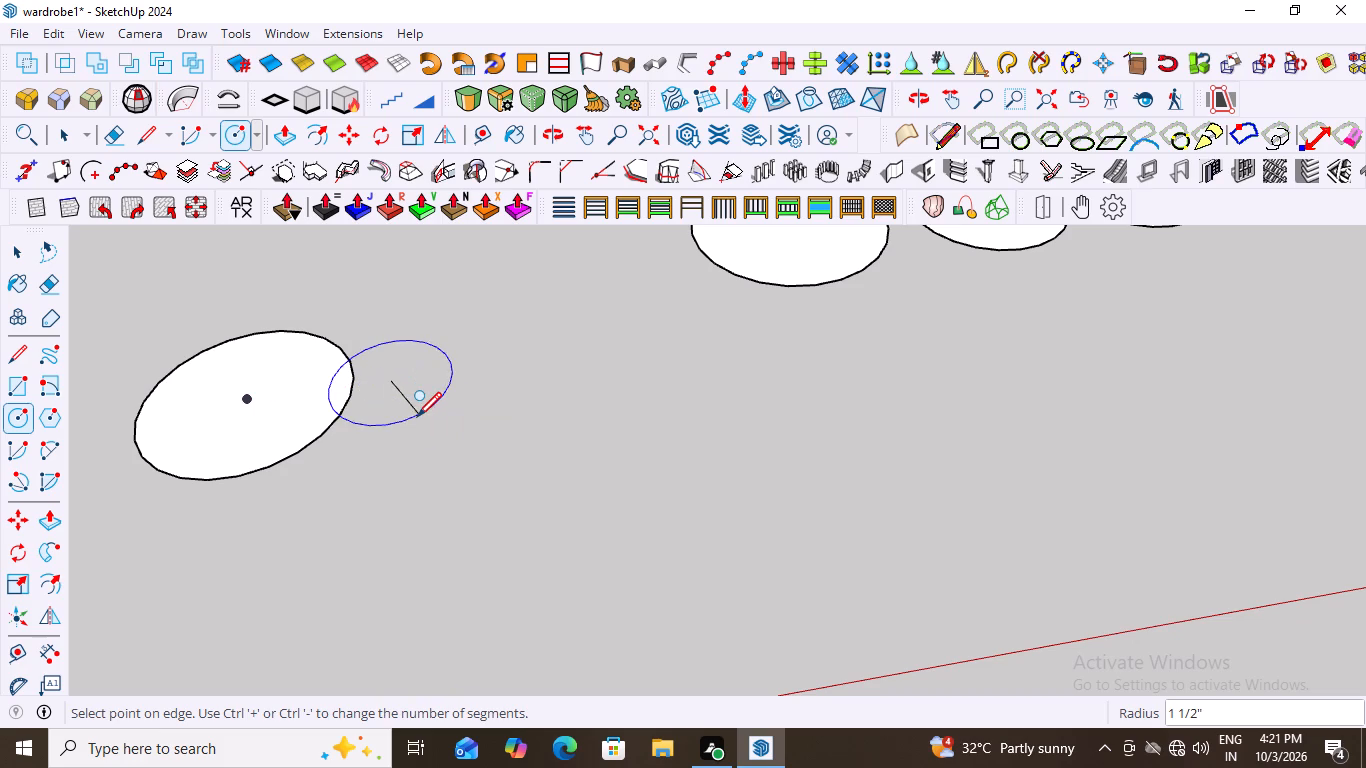
pyautogui.scroll(-4, 417, 415)
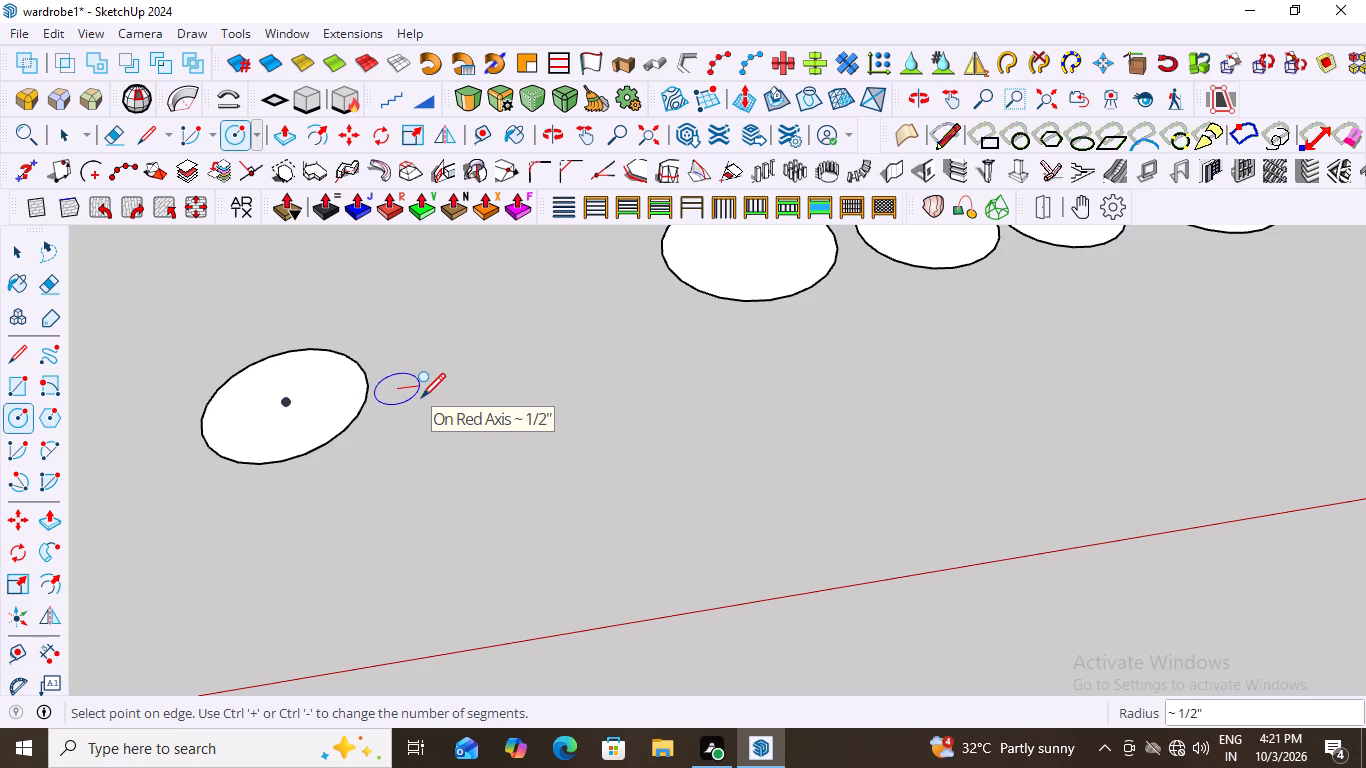
pyautogui.scroll(10, 421, 396)
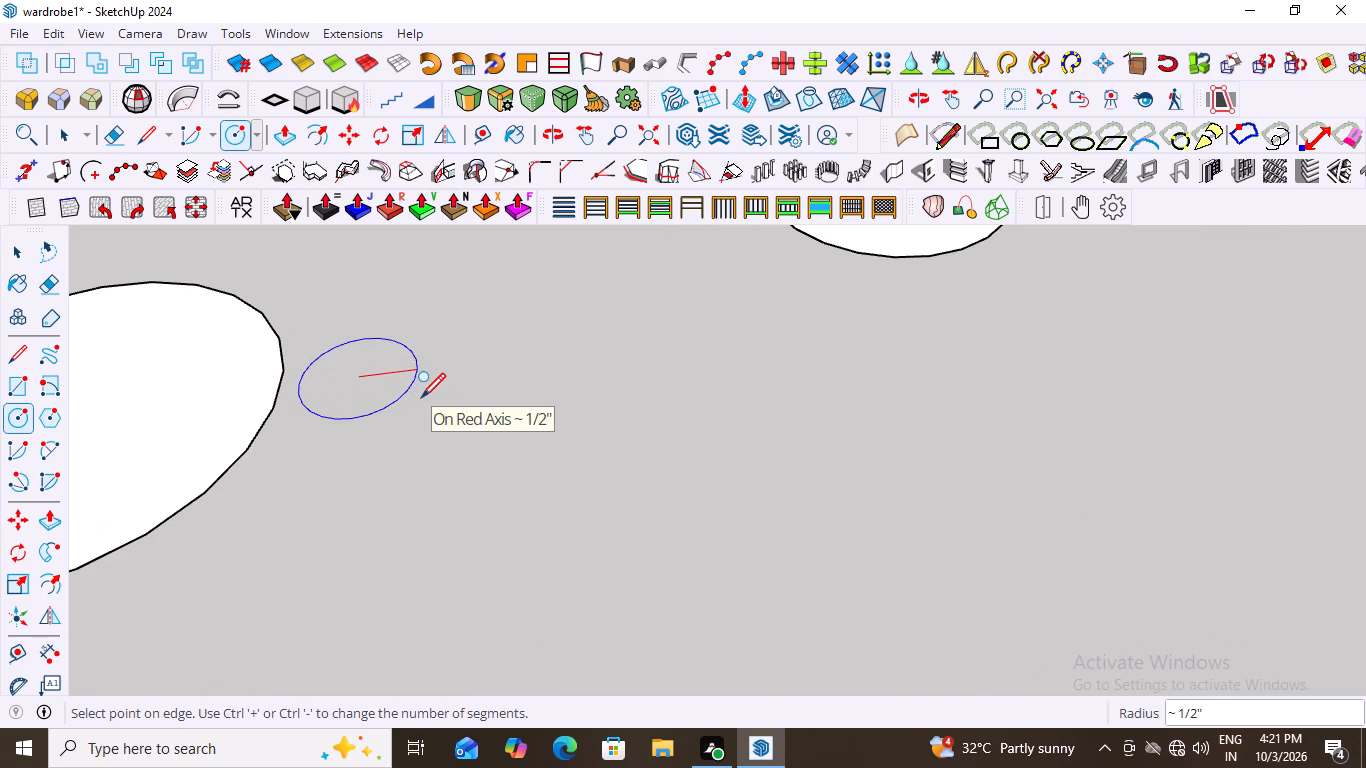
pyautogui.tripleClick(431, 388)
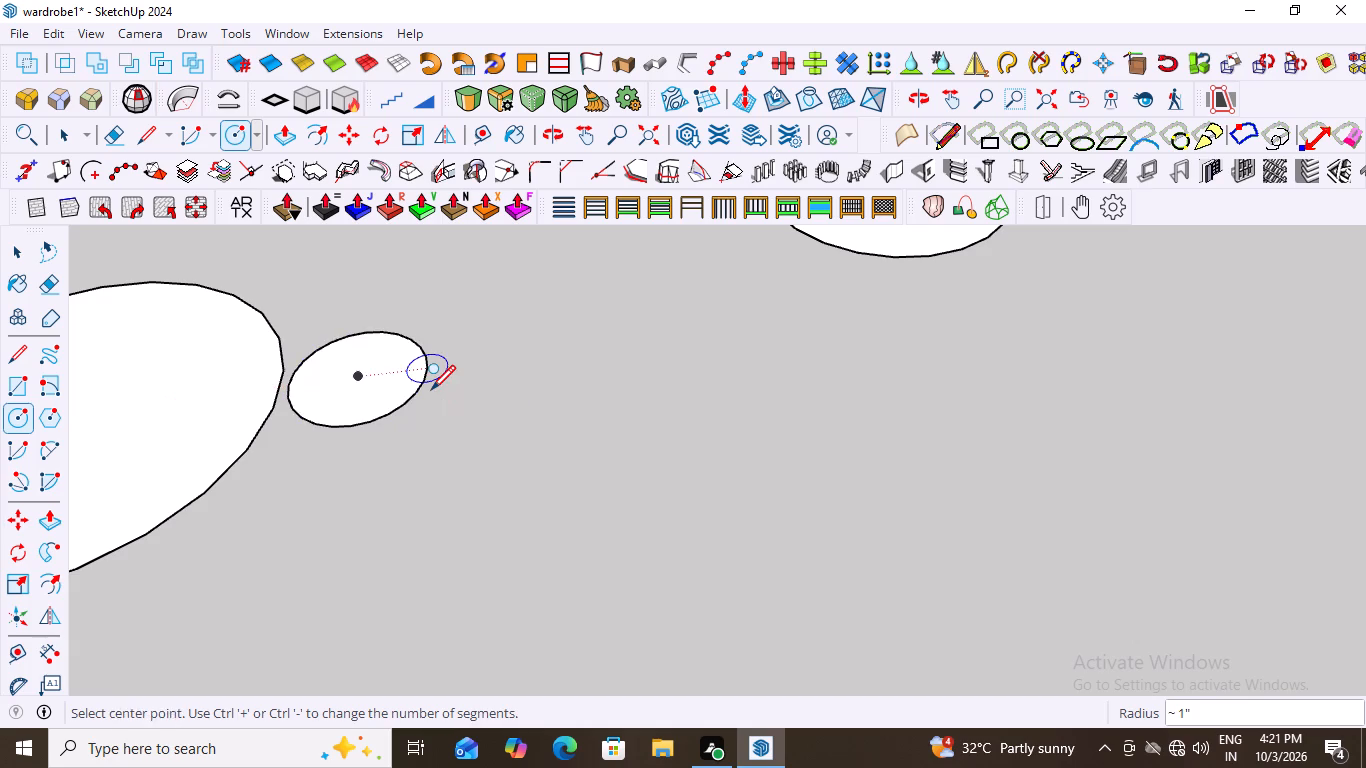
# Draw an overlapping circle about 1" in radius centred on the tiny circle's edge and passing through its centre.
pyautogui.scroll(-9, 580, 387)
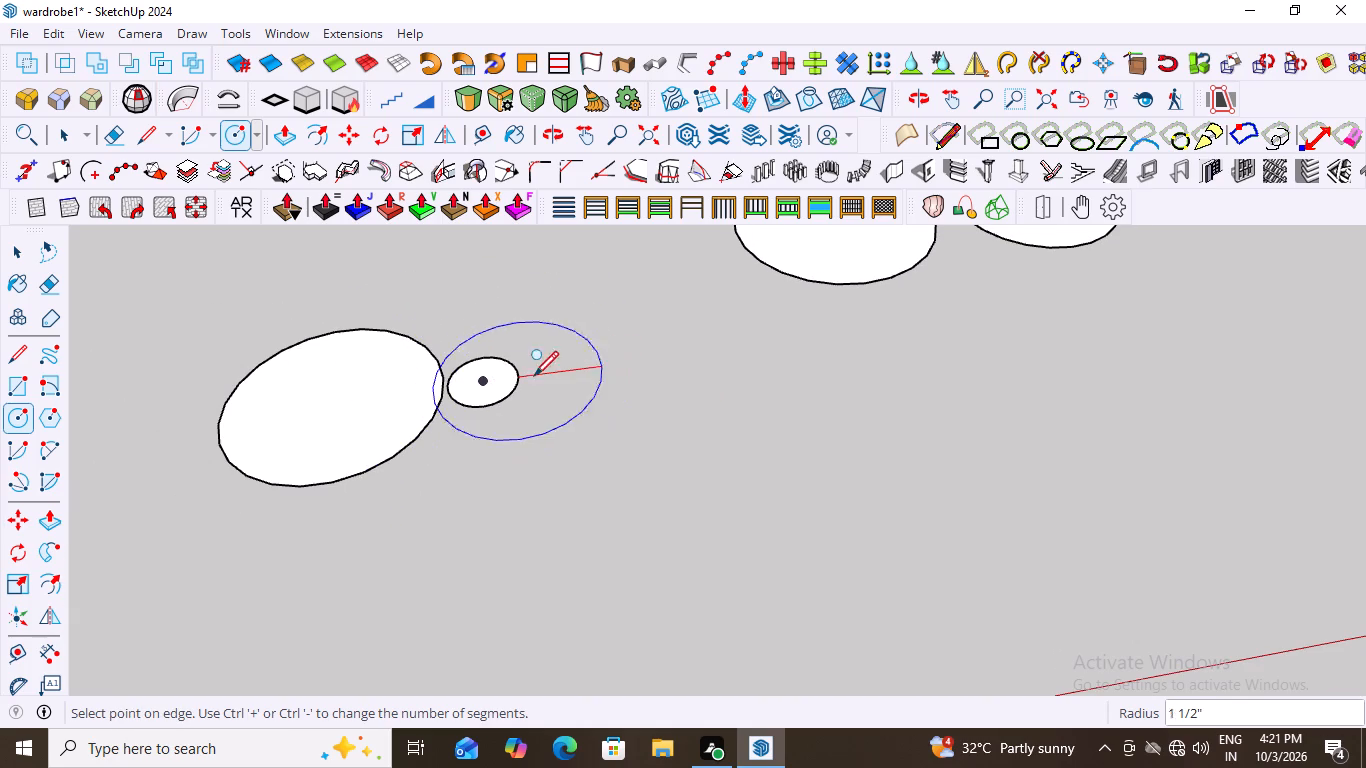
pyautogui.scroll(-1, 549, 313)
pyautogui.scroll(3, 490, 386)
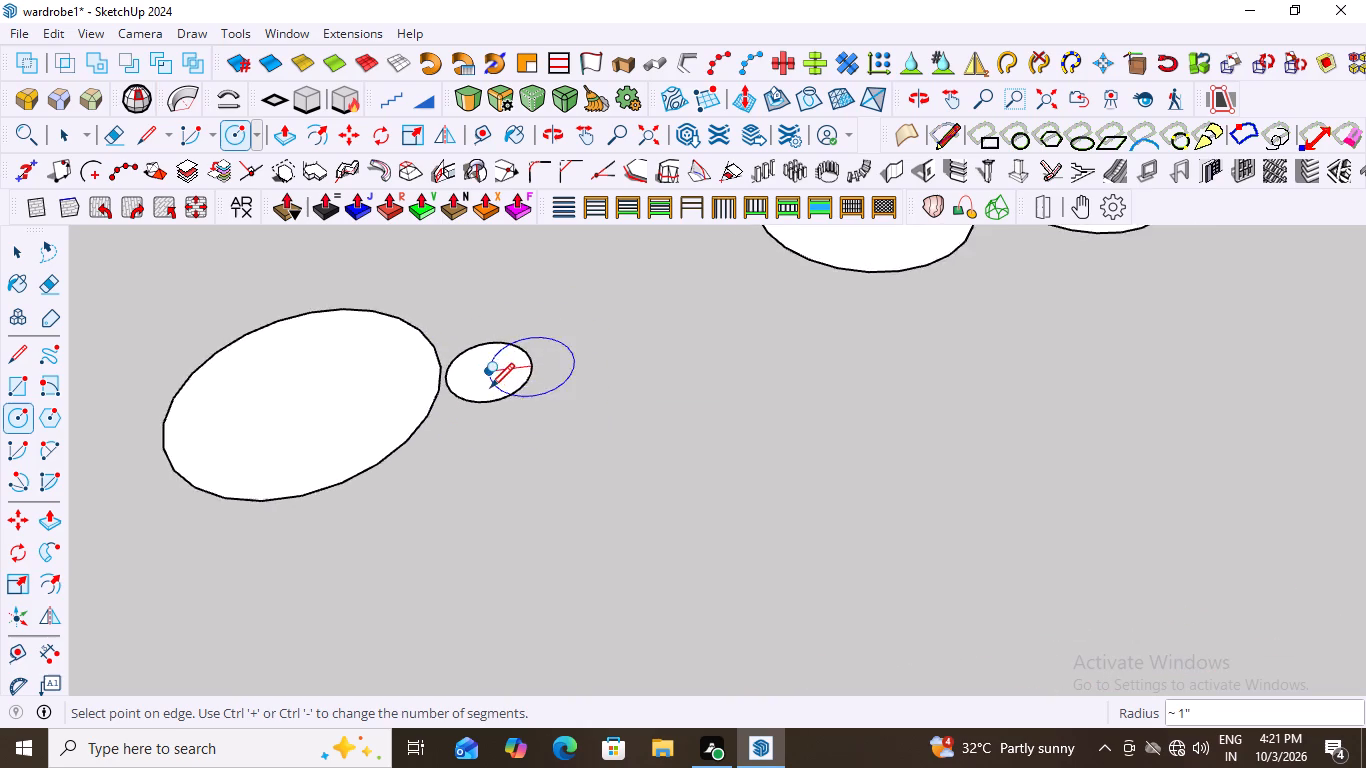
pyautogui.scroll(12, 490, 386)
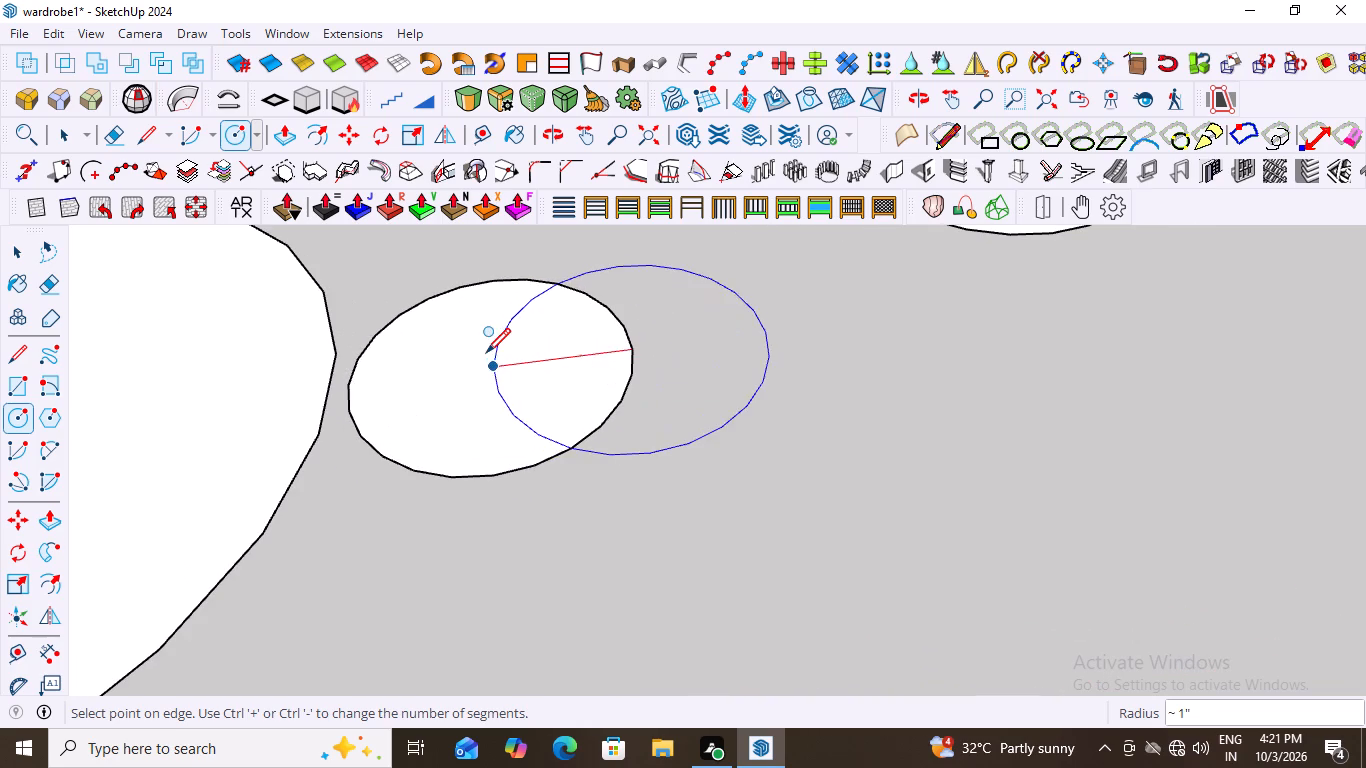
pyautogui.click(493, 364)
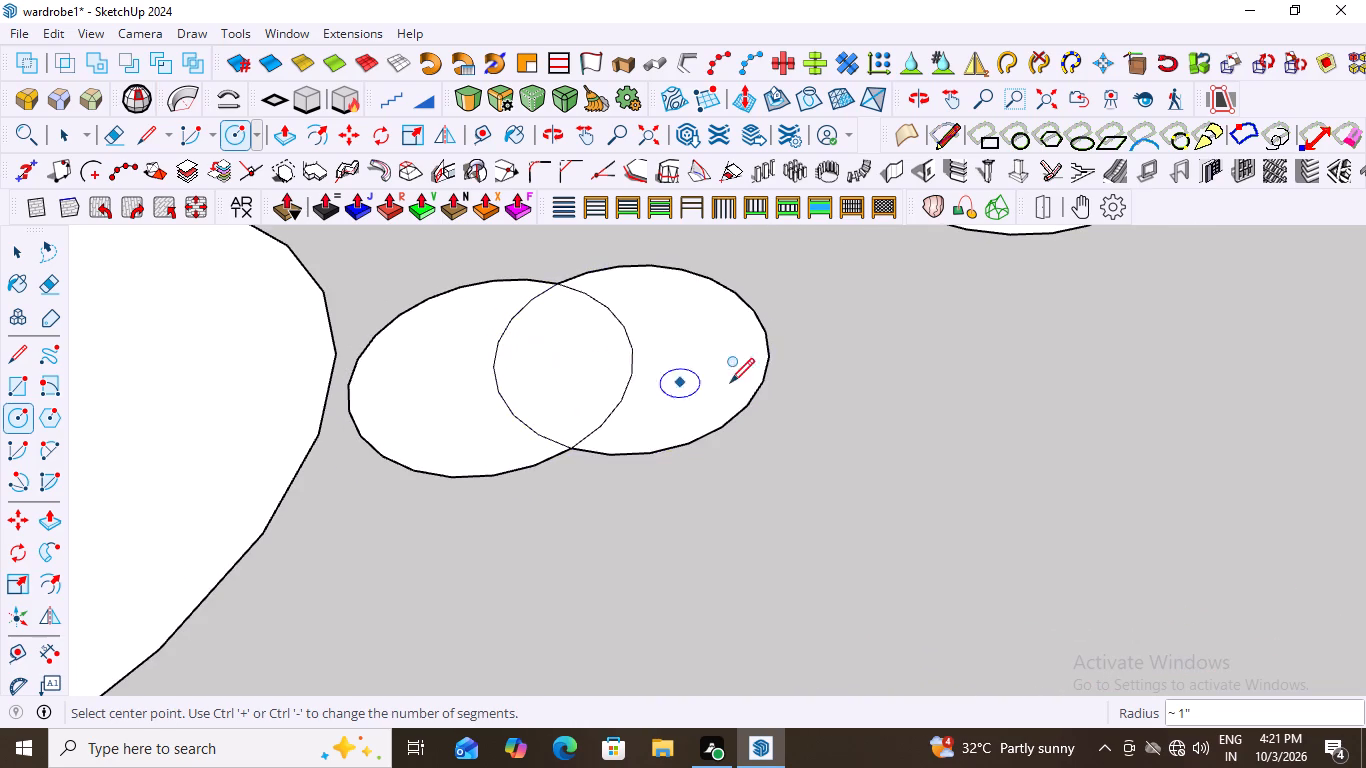
# Draw a third circle about 1/2" in radius, centred on the two overlapping circles' intersection nearer the red axis.
pyautogui.scroll(-6, 746, 380)
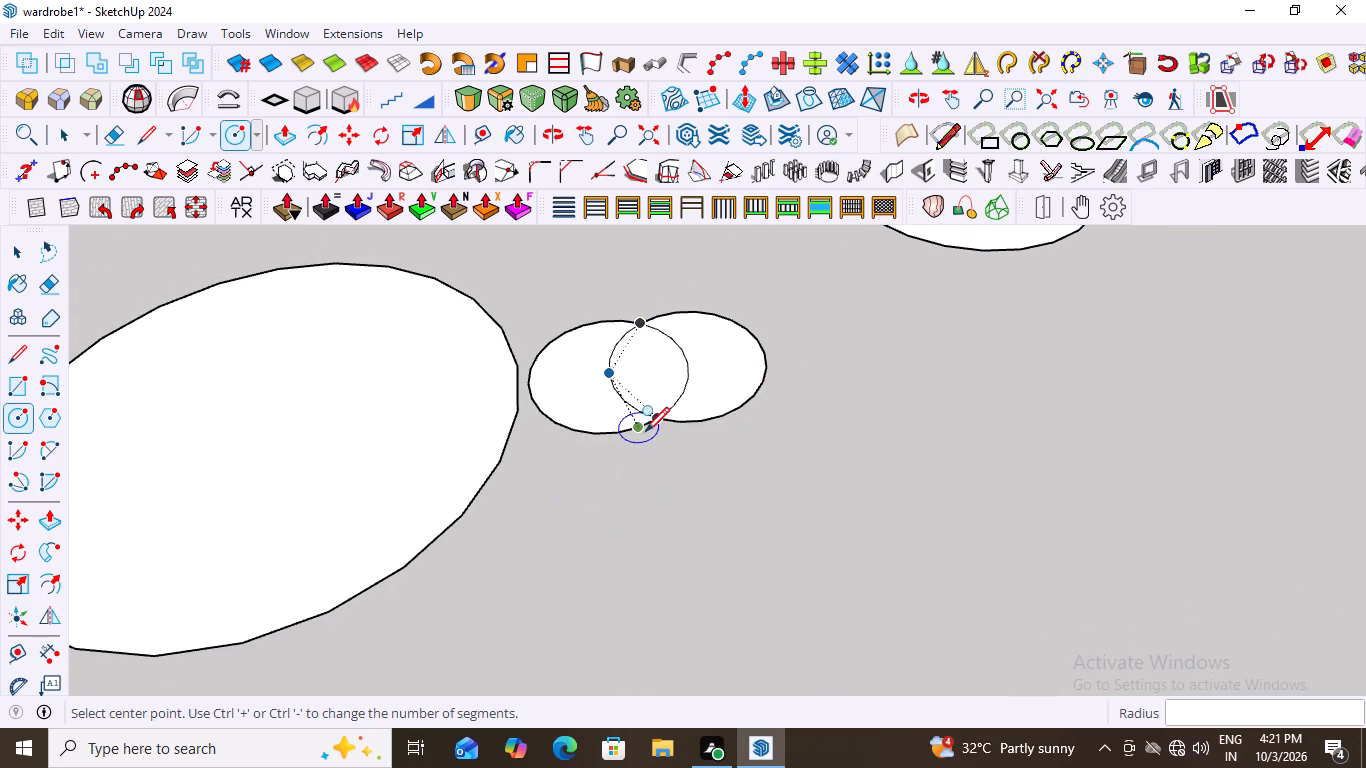
pyautogui.click(654, 419)
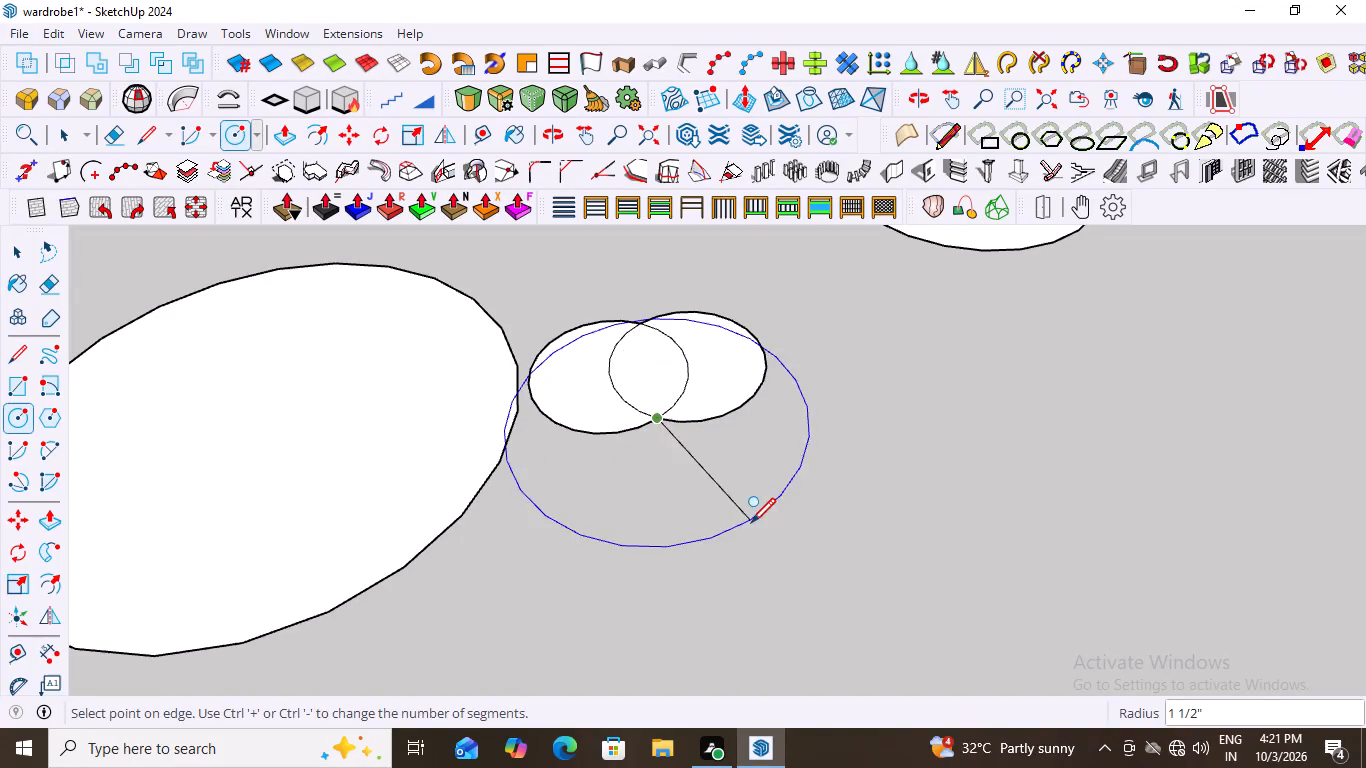
pyautogui.click(679, 482)
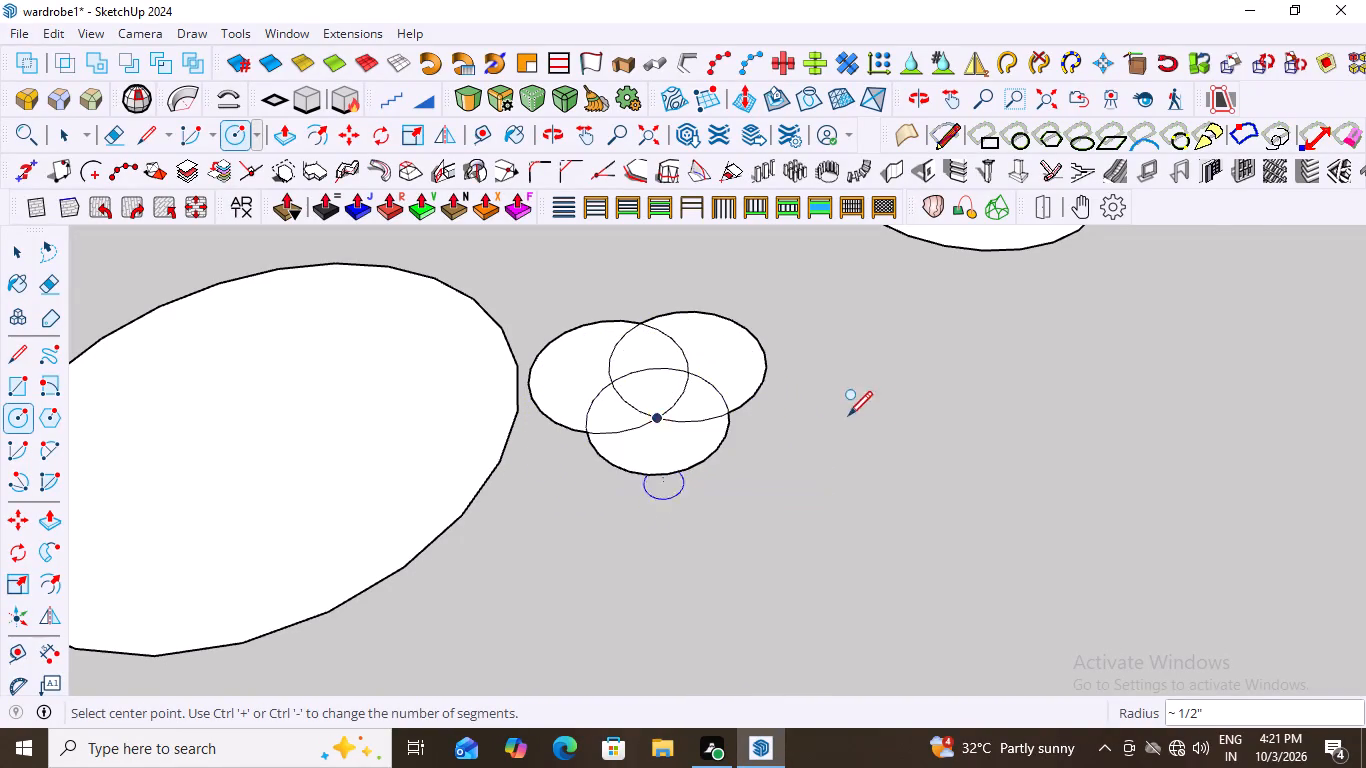
# Examine the cluster of three overlapping circles beside the 2 1/2" circle from several angles and distances.
pyautogui.scroll(-10, 854, 413)
pyautogui.scroll(3, 652, 571)
pyautogui.scroll(3, 738, 522)
pyautogui.scroll(-2, 553, 418)
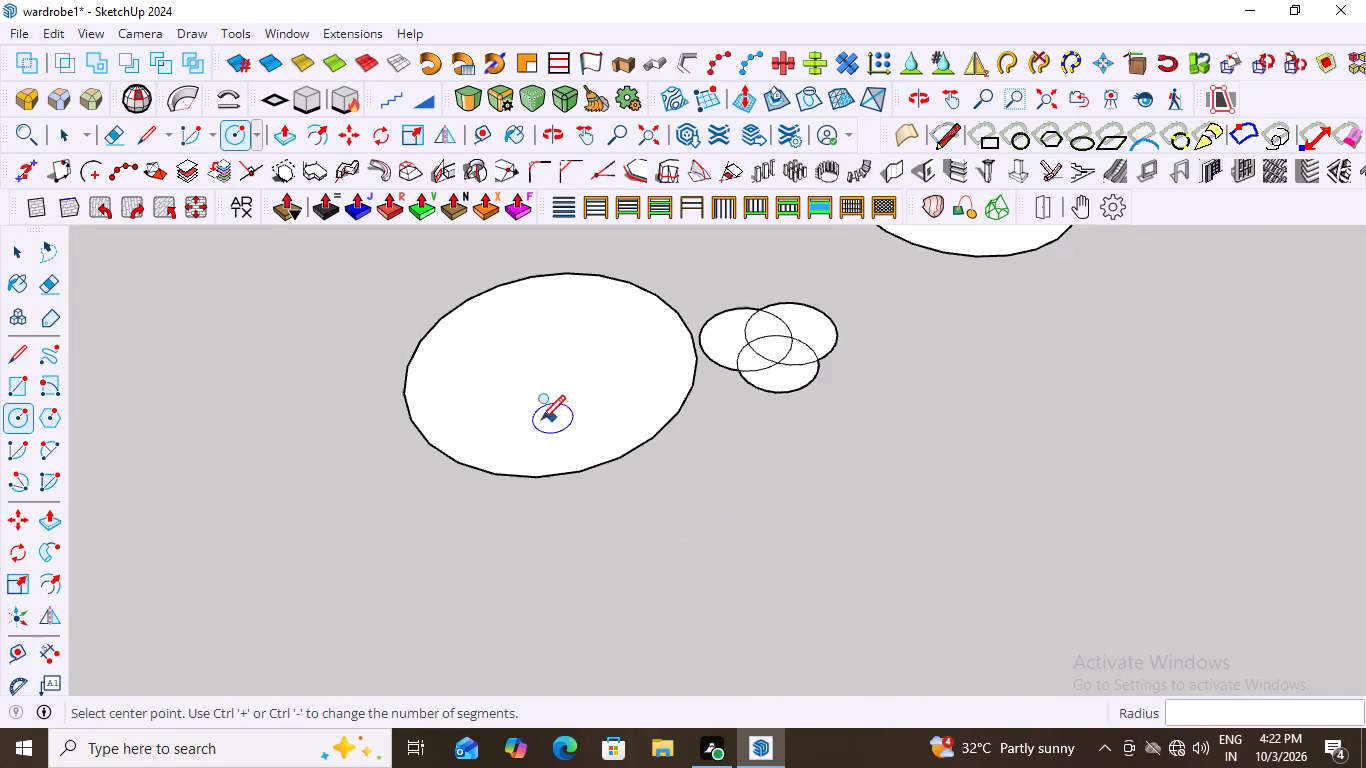
pyautogui.scroll(-13, 541, 418)
pyautogui.scroll(4, 719, 491)
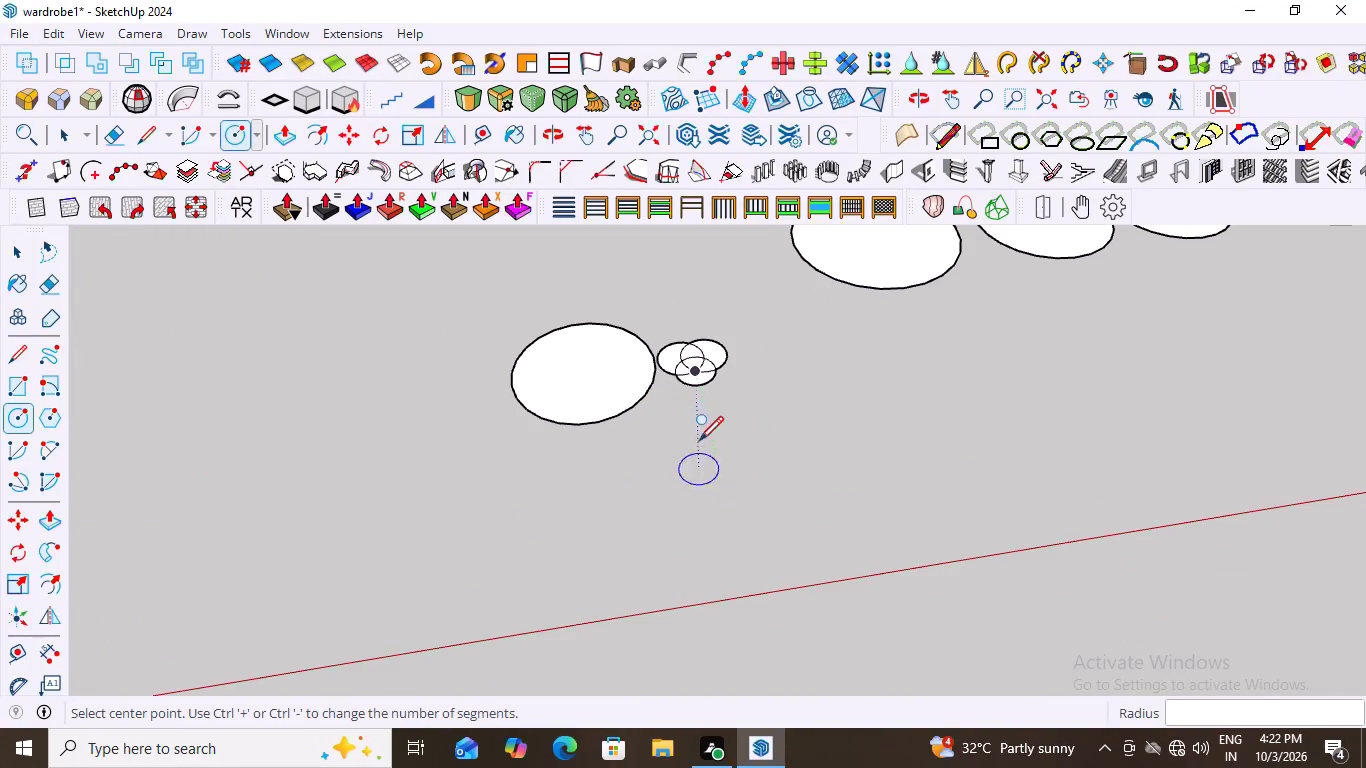
pyautogui.moveTo(695, 430); pyautogui.dragTo(691, 512, button='middle')
pyautogui.scroll(6, 727, 412)
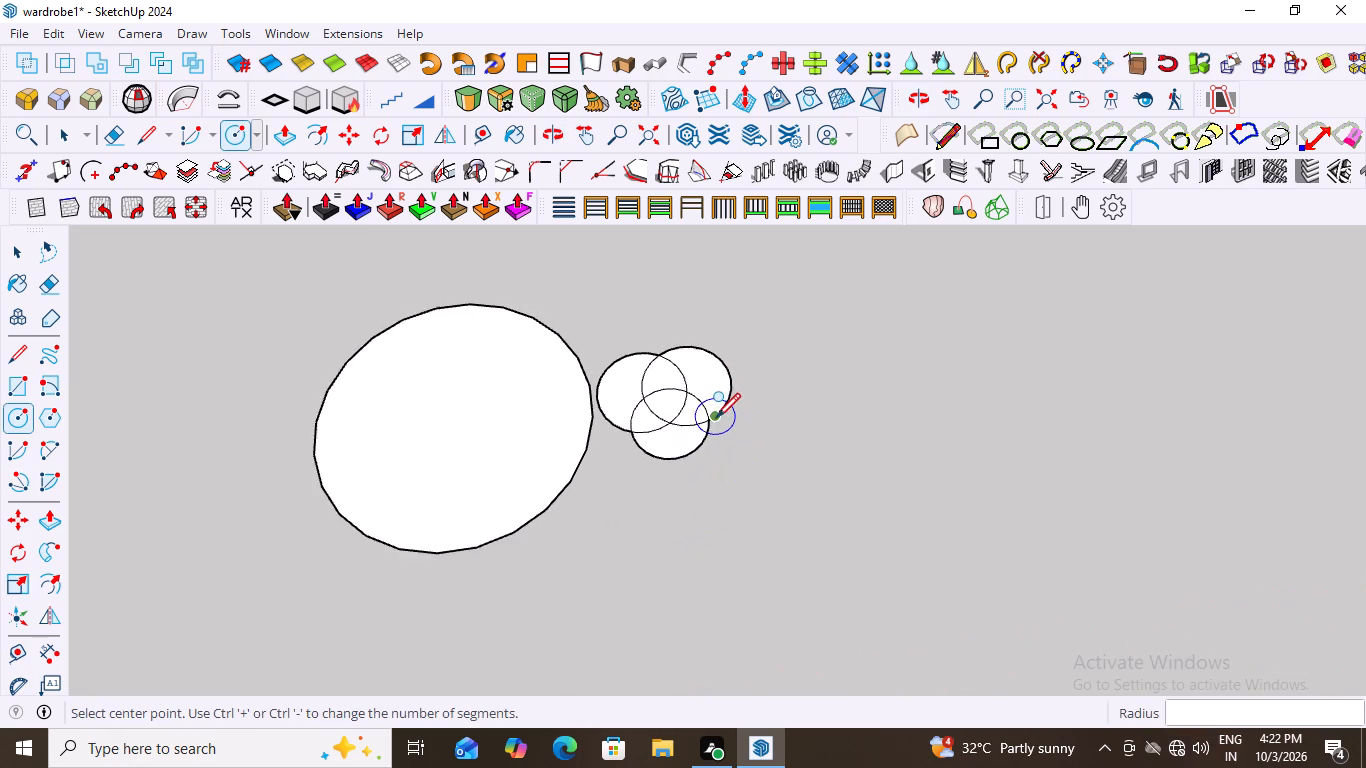
pyautogui.scroll(4, 716, 416)
pyautogui.scroll(-15, 623, 442)
pyautogui.moveTo(688, 523); pyautogui.dragTo(667, 367, button='middle')
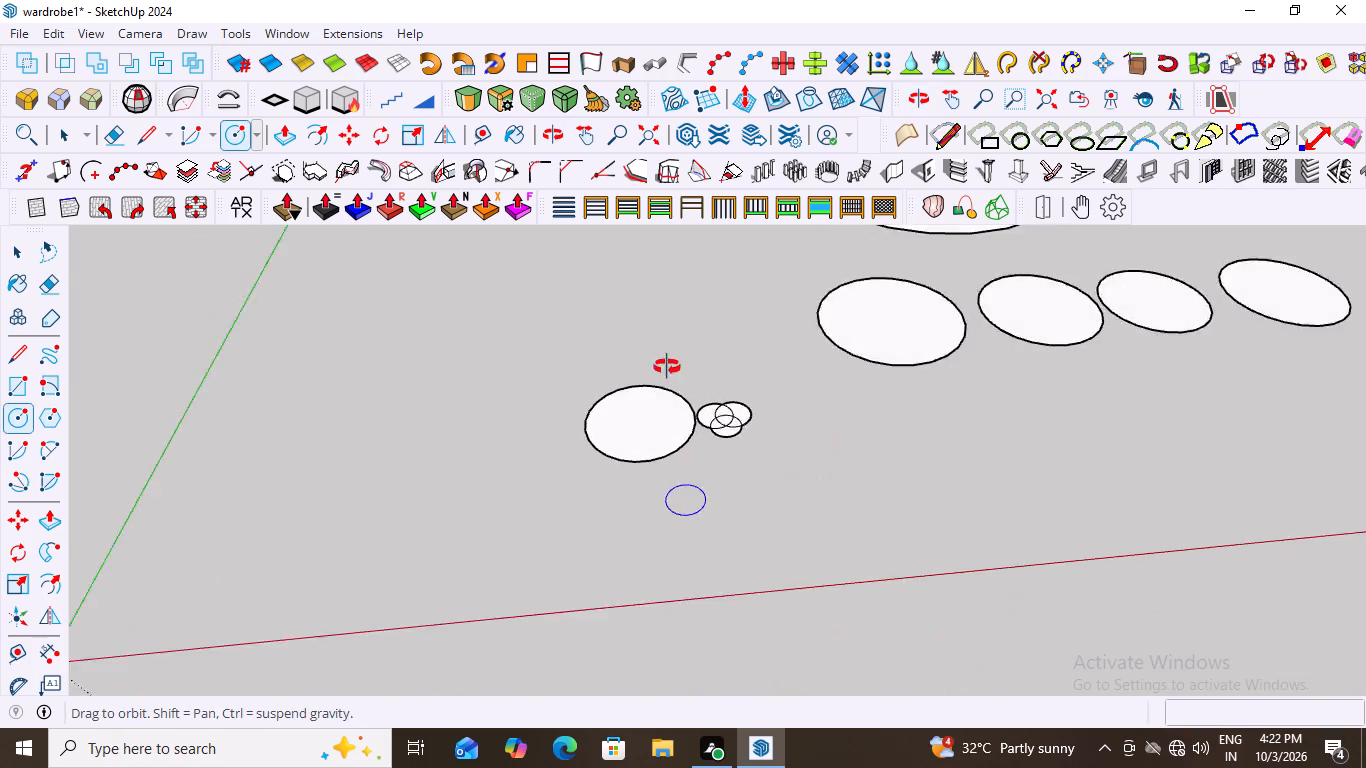
pyautogui.moveTo(667, 367); pyautogui.dragTo(667, 328, button='middle')
pyautogui.scroll(8, 735, 490)
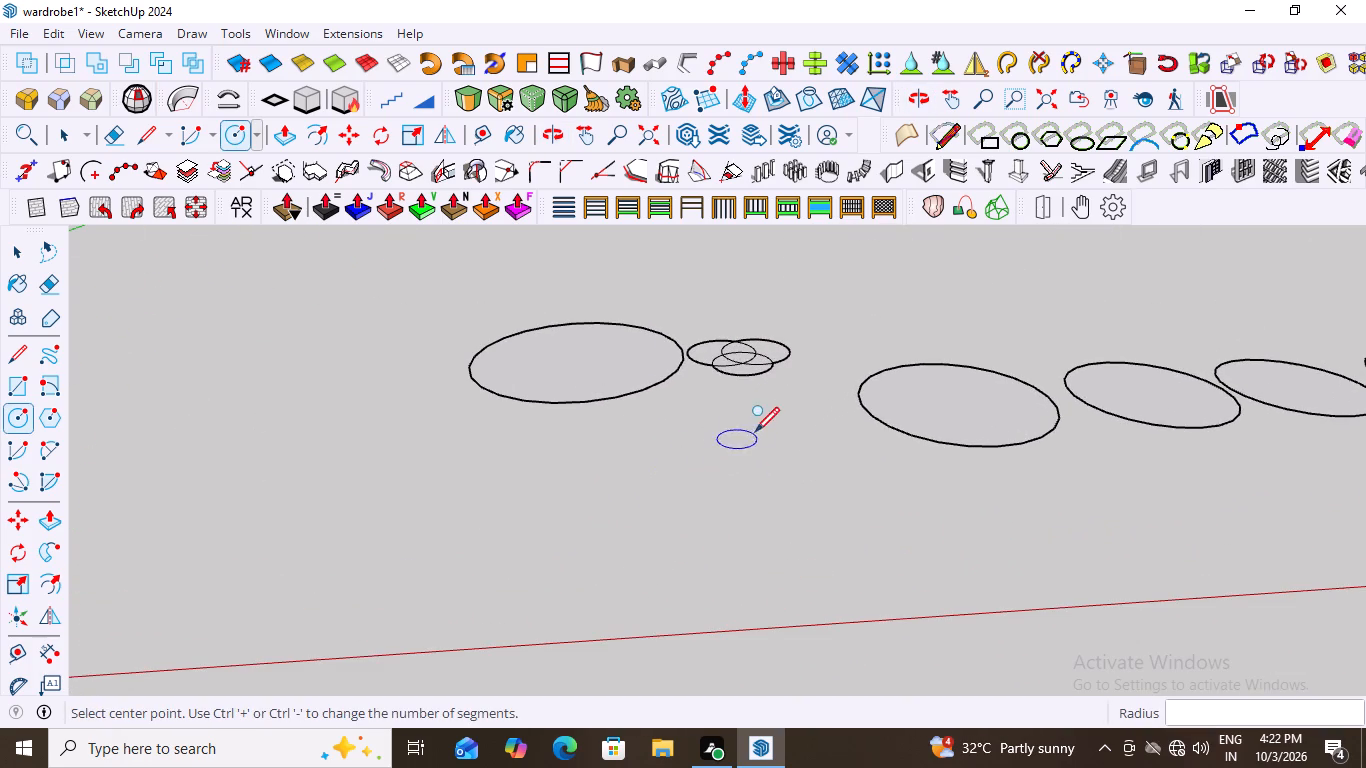
pyautogui.scroll(3, 574, 453)
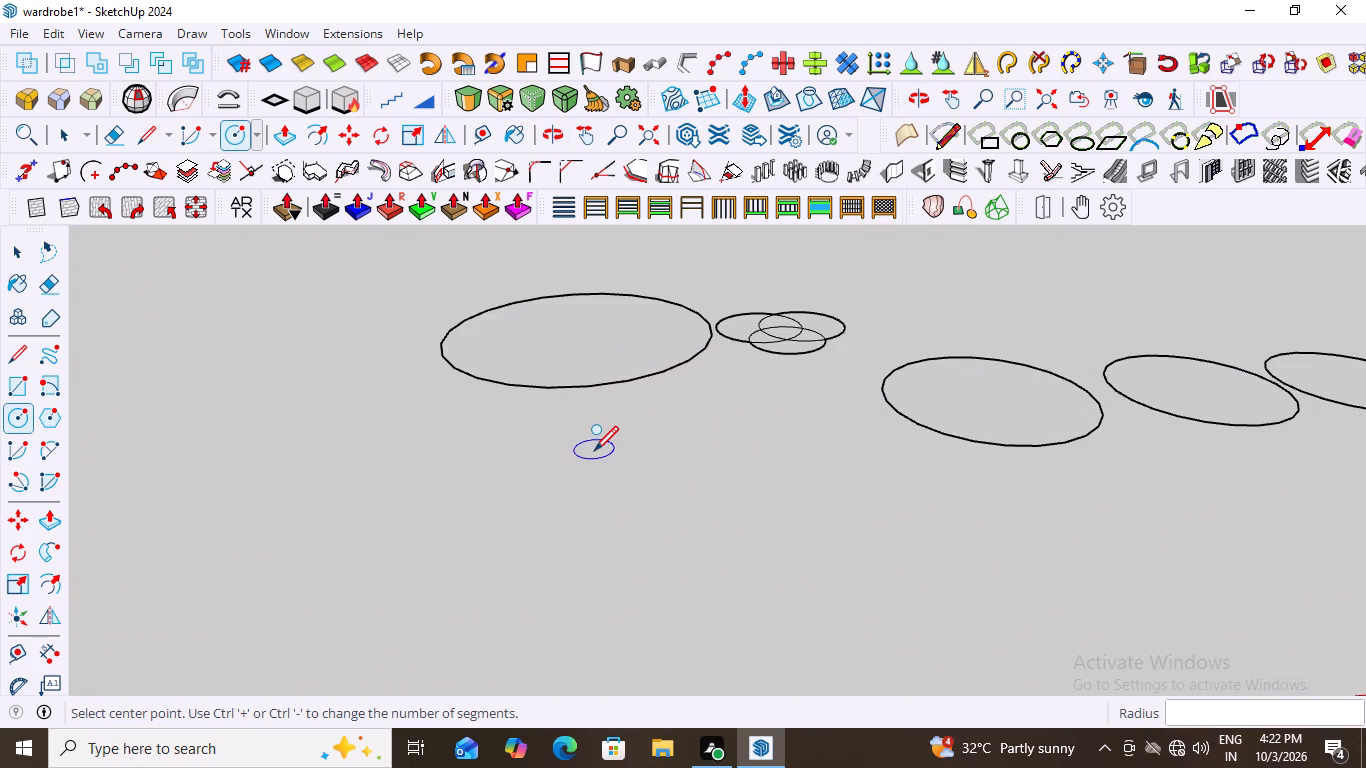
pyautogui.scroll(-9, 644, 466)
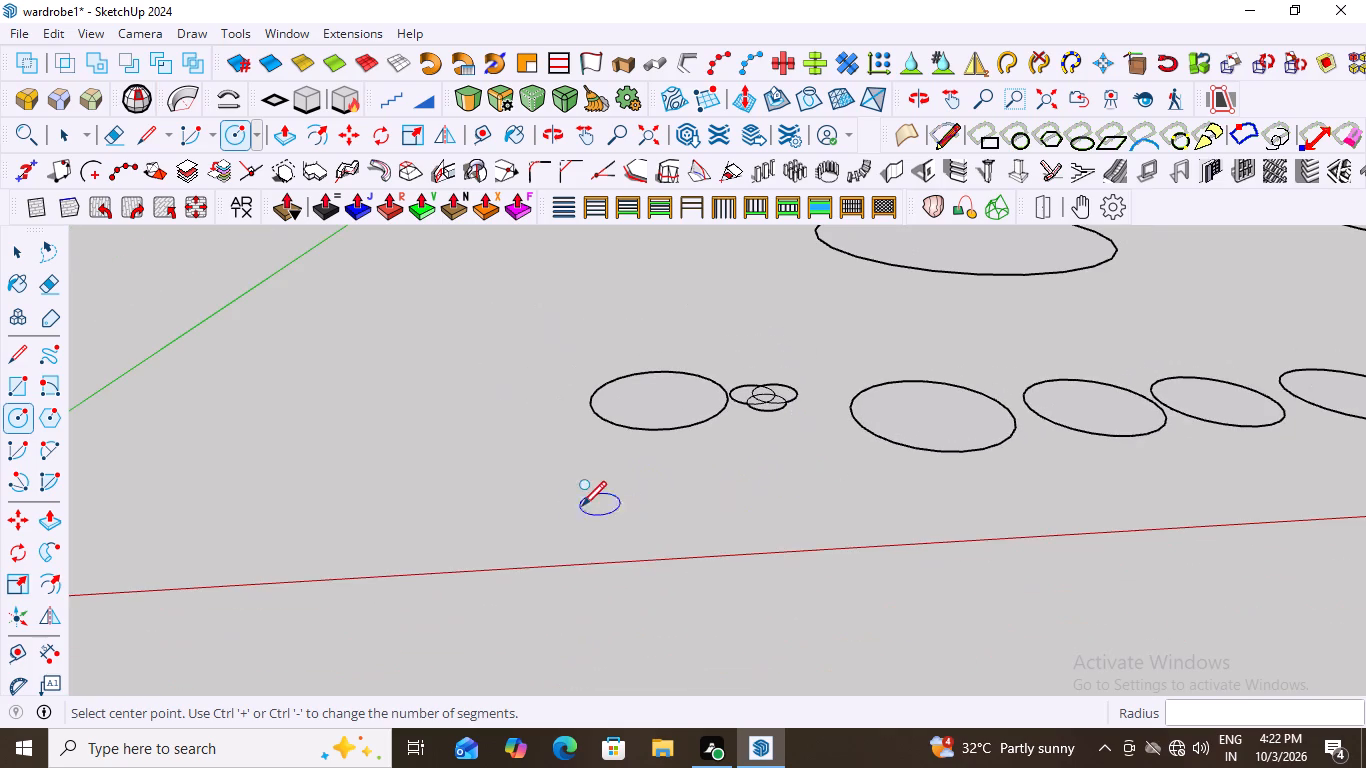
pyautogui.scroll(3, 537, 462)
pyautogui.moveTo(613, 459); pyautogui.dragTo(665, 531, button='middle')
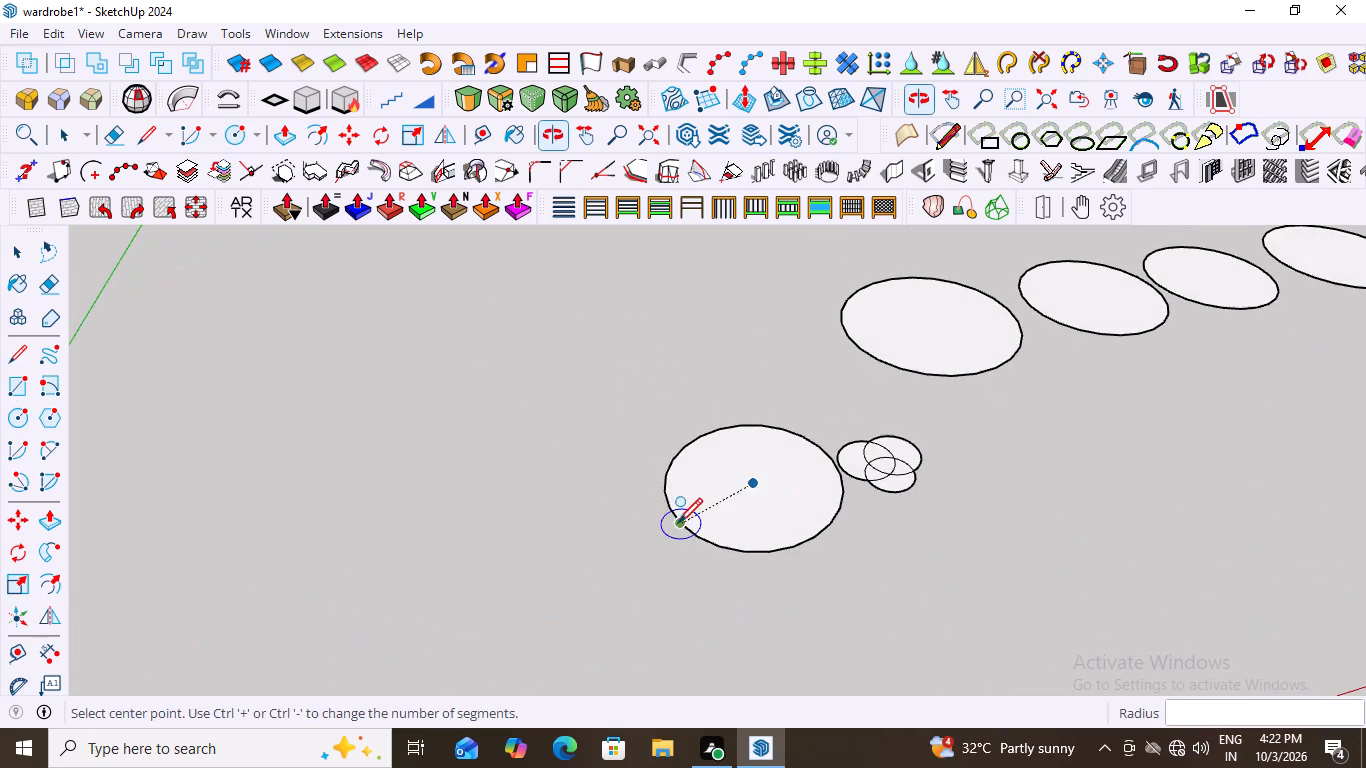
pyautogui.scroll(4, 624, 507)
pyautogui.scroll(-2, 599, 467)
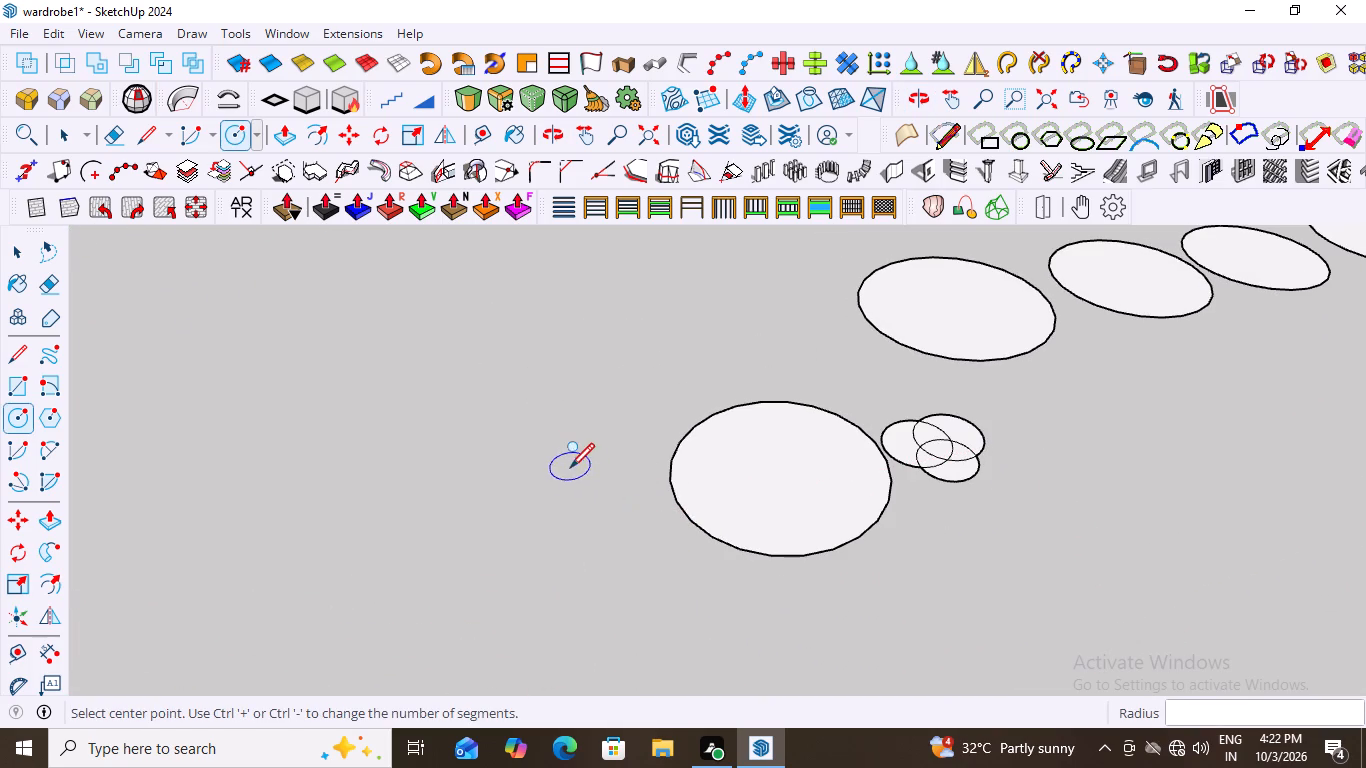
pyautogui.moveTo(611, 530); pyautogui.dragTo(522, 459, button='middle')
pyautogui.scroll(2, 708, 565)
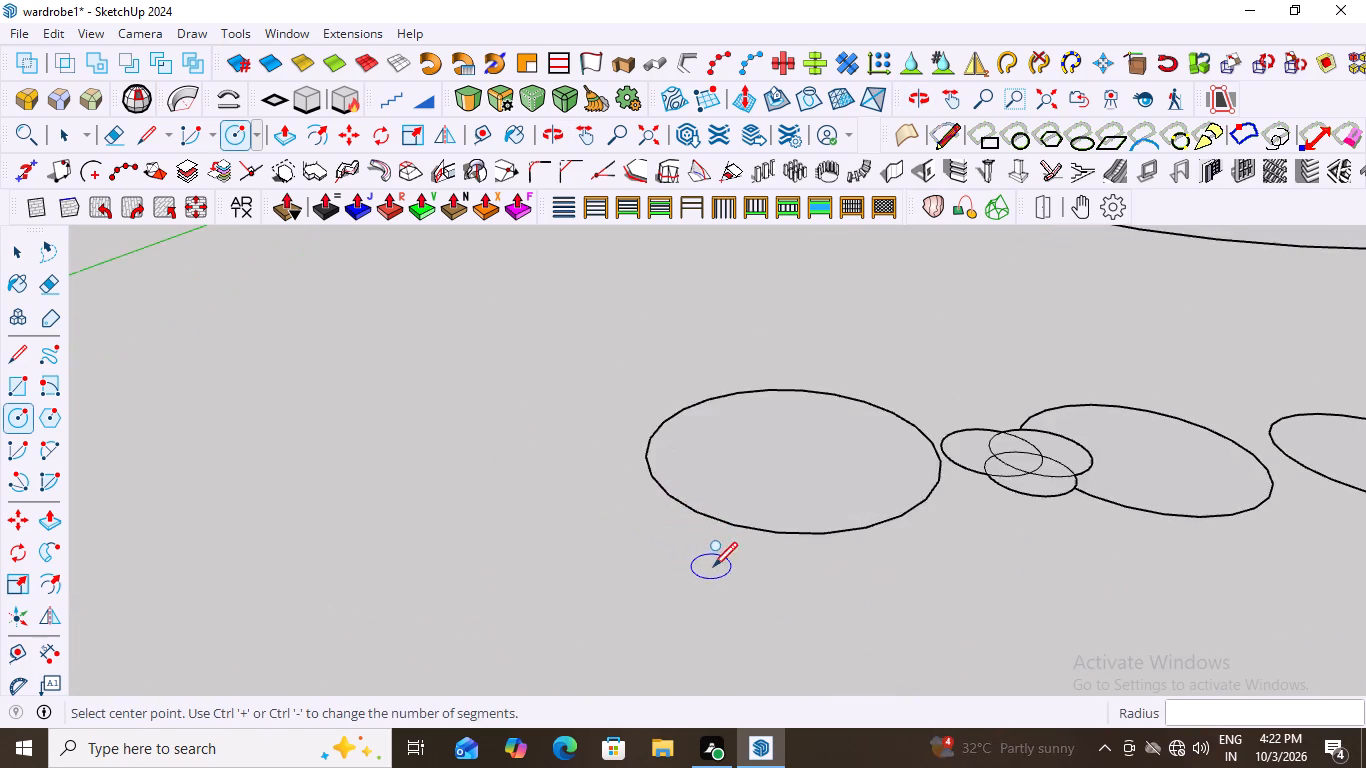
pyautogui.scroll(4, 713, 565)
pyautogui.scroll(-20, 602, 478)
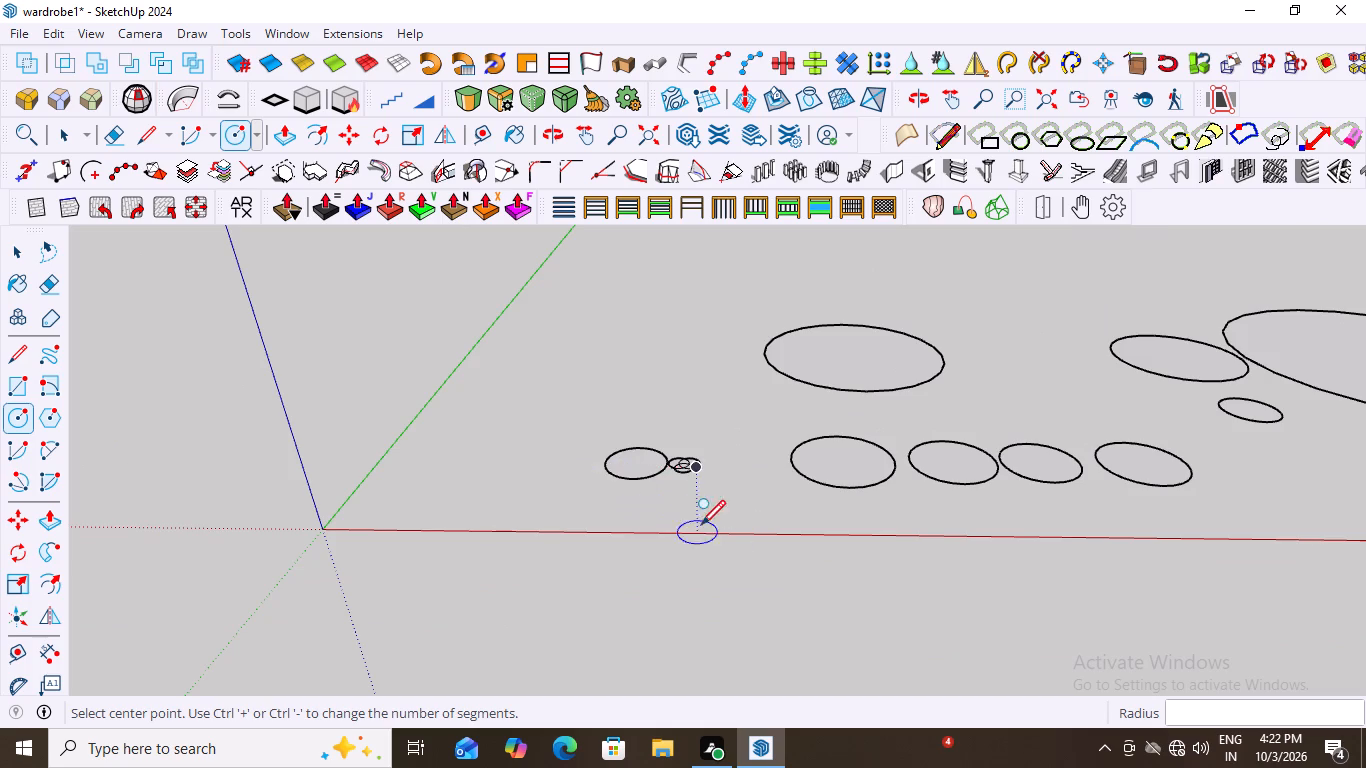
# Draw a separate minute circle just off the three-circle cluster, between it and the red axis.
pyautogui.scroll(14, 688, 517)
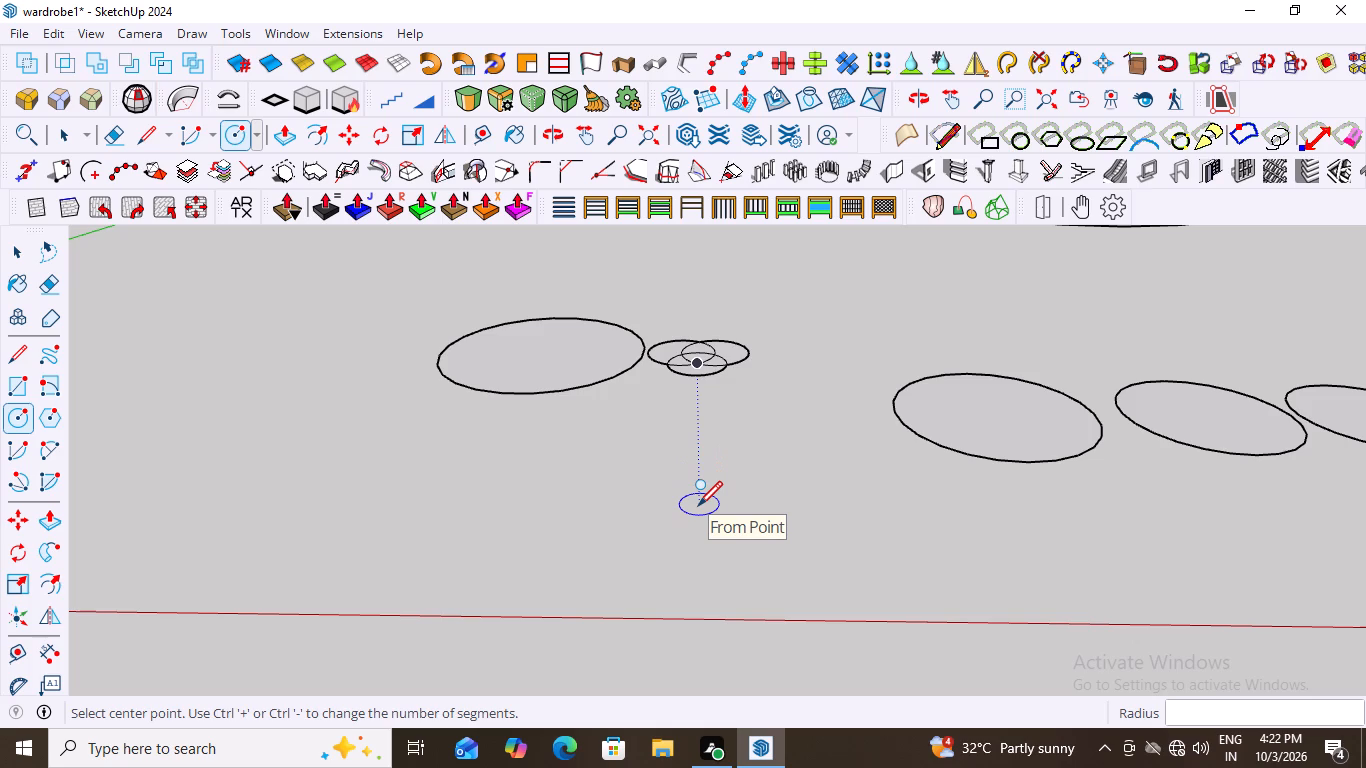
pyautogui.scroll(2, 690, 481)
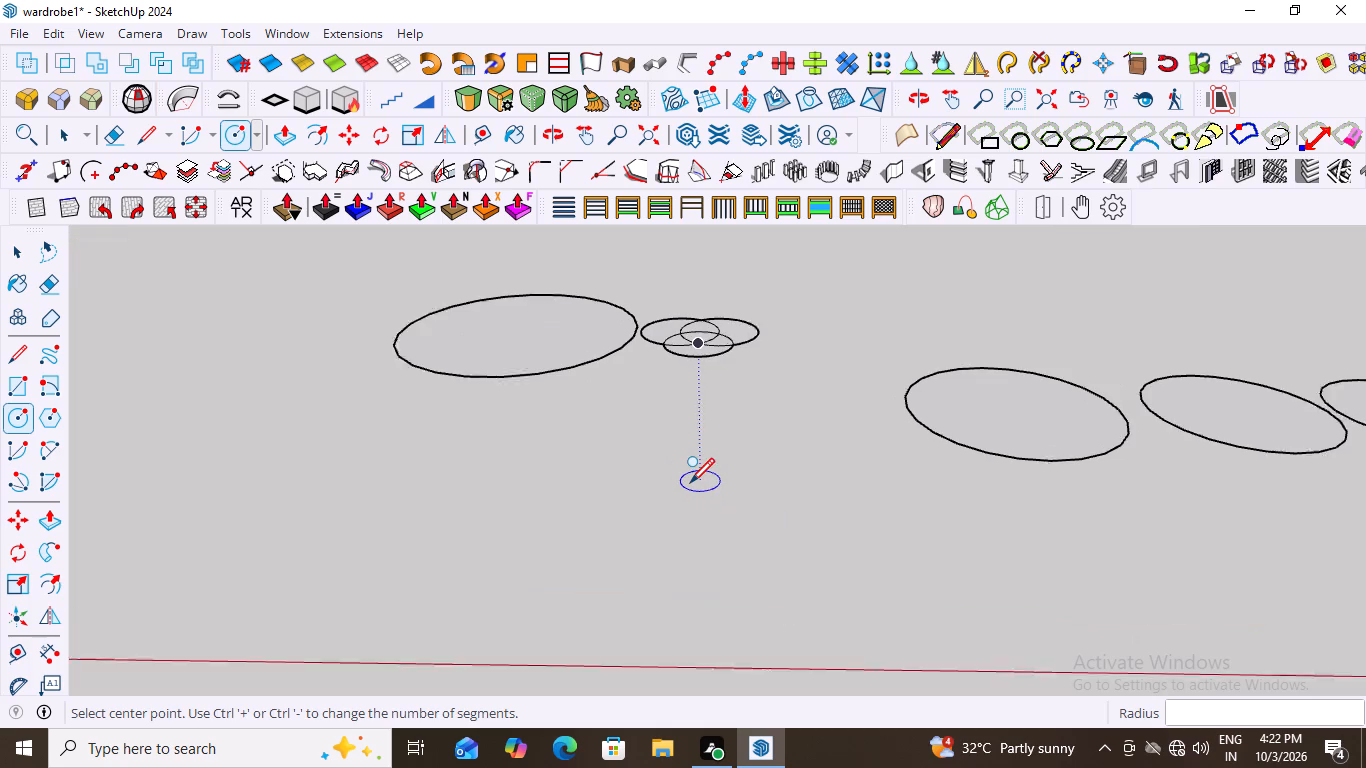
pyautogui.scroll(1, 690, 481)
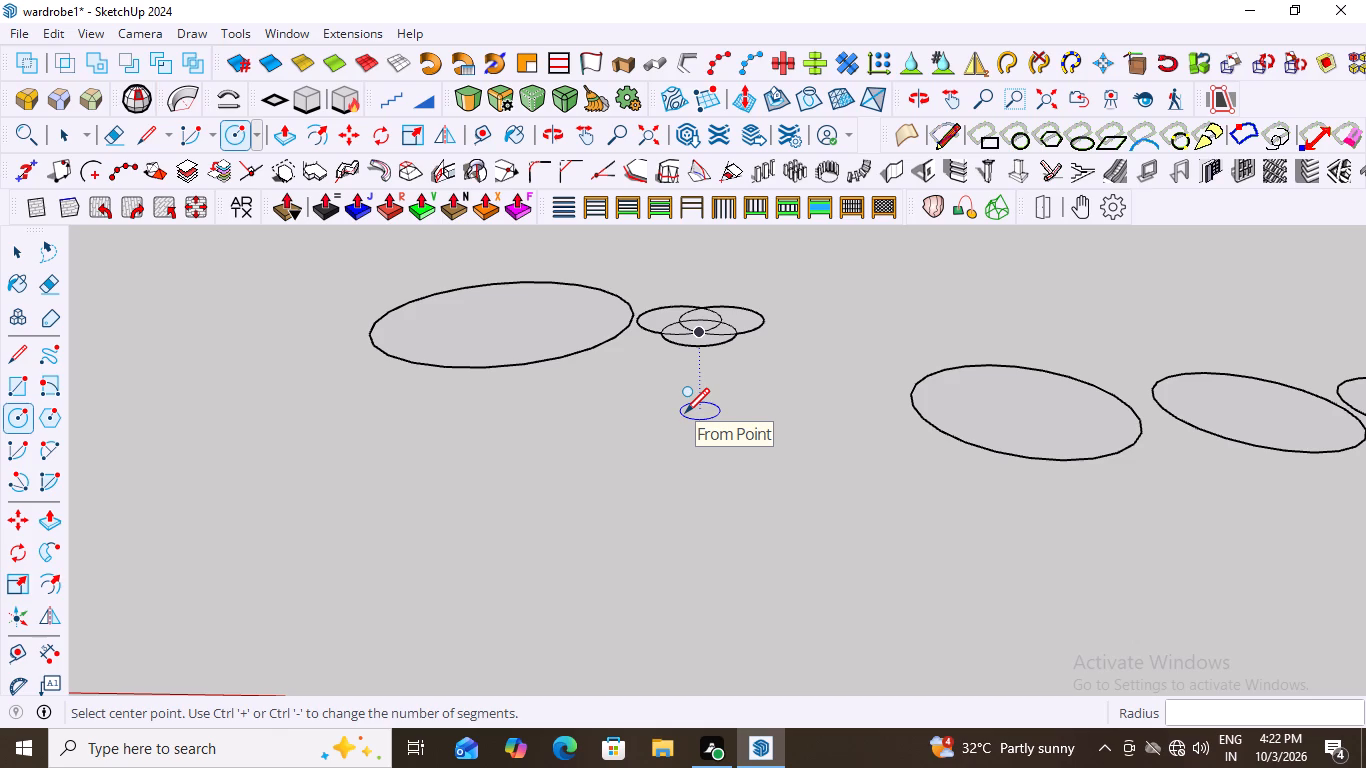
pyautogui.click(679, 394)
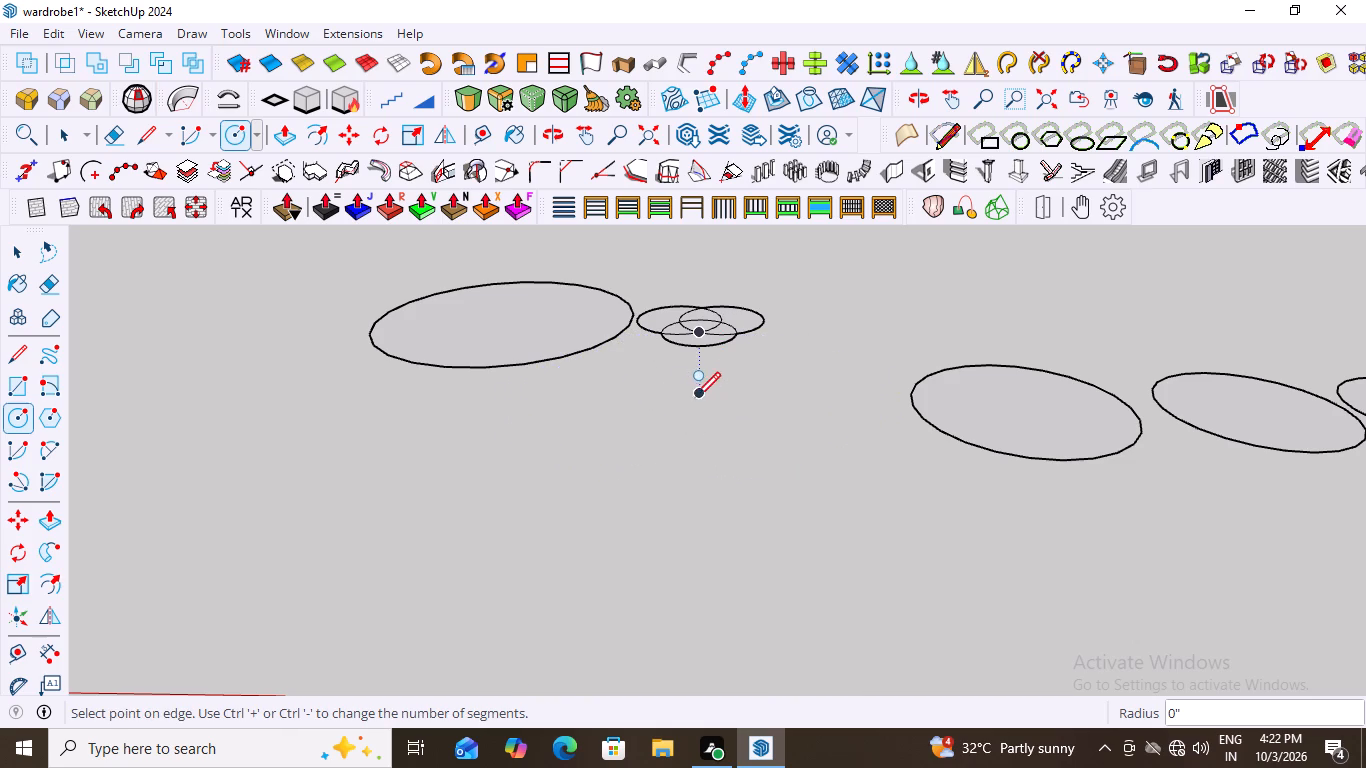
pyautogui.click(679, 399)
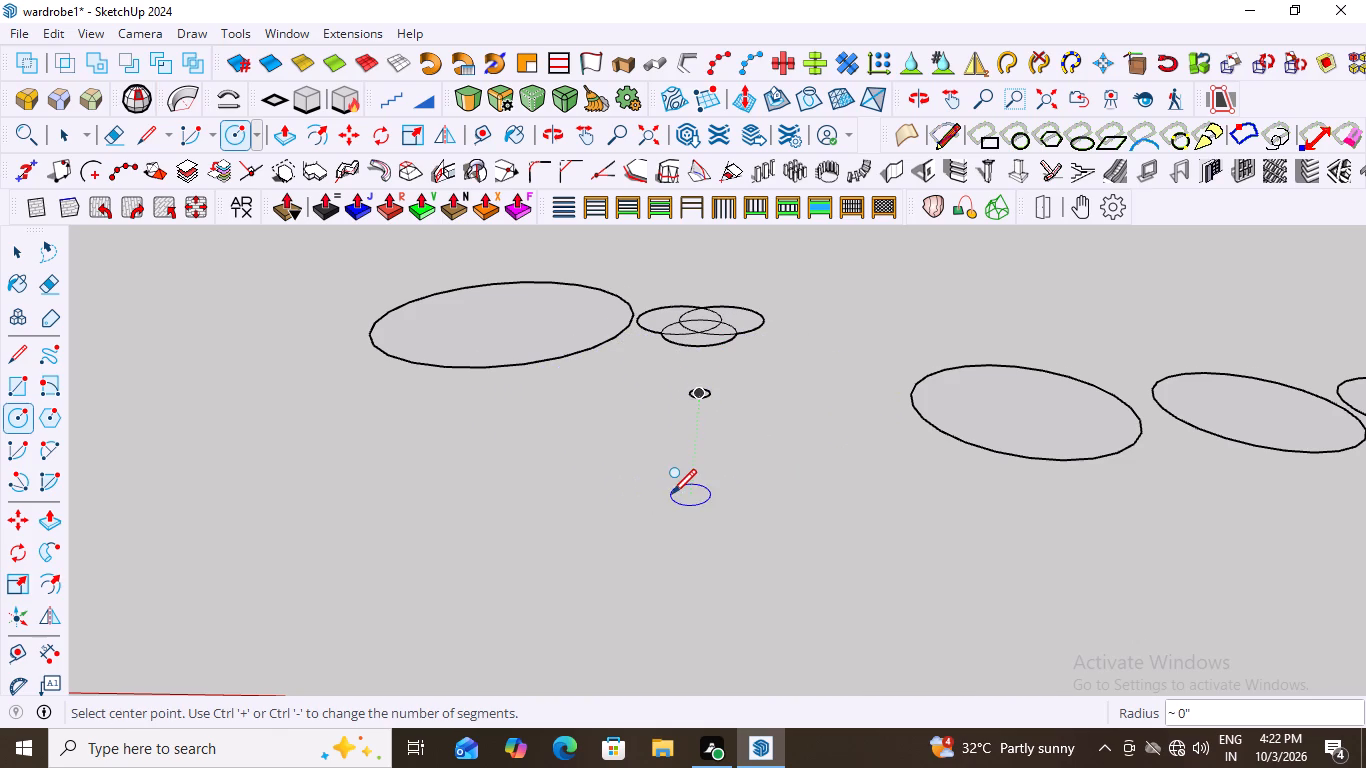
# Draw two even smaller circles centred on opposite edge points of the minute circle, overlapping it along the red-axis direction.
pyautogui.scroll(2, 672, 492)
pyautogui.scroll(-9, 674, 494)
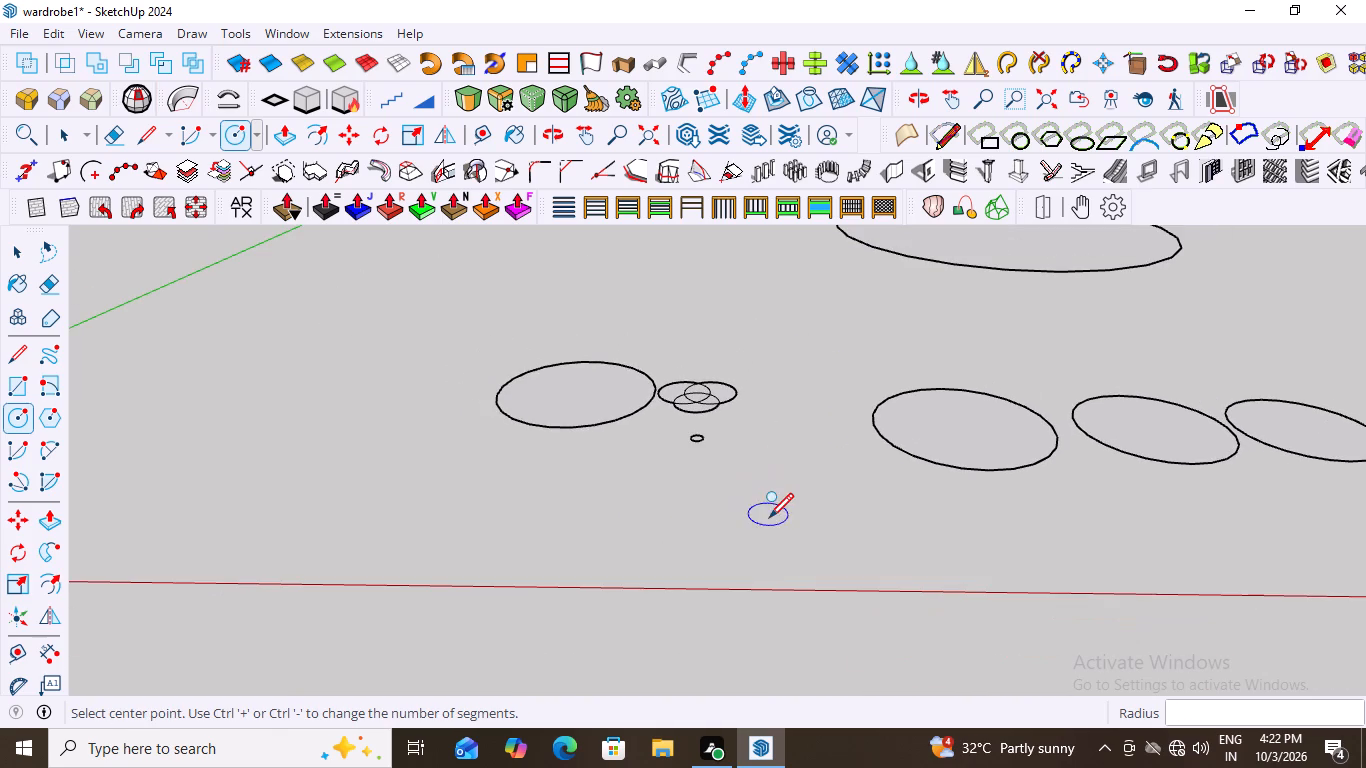
pyautogui.scroll(17, 657, 439)
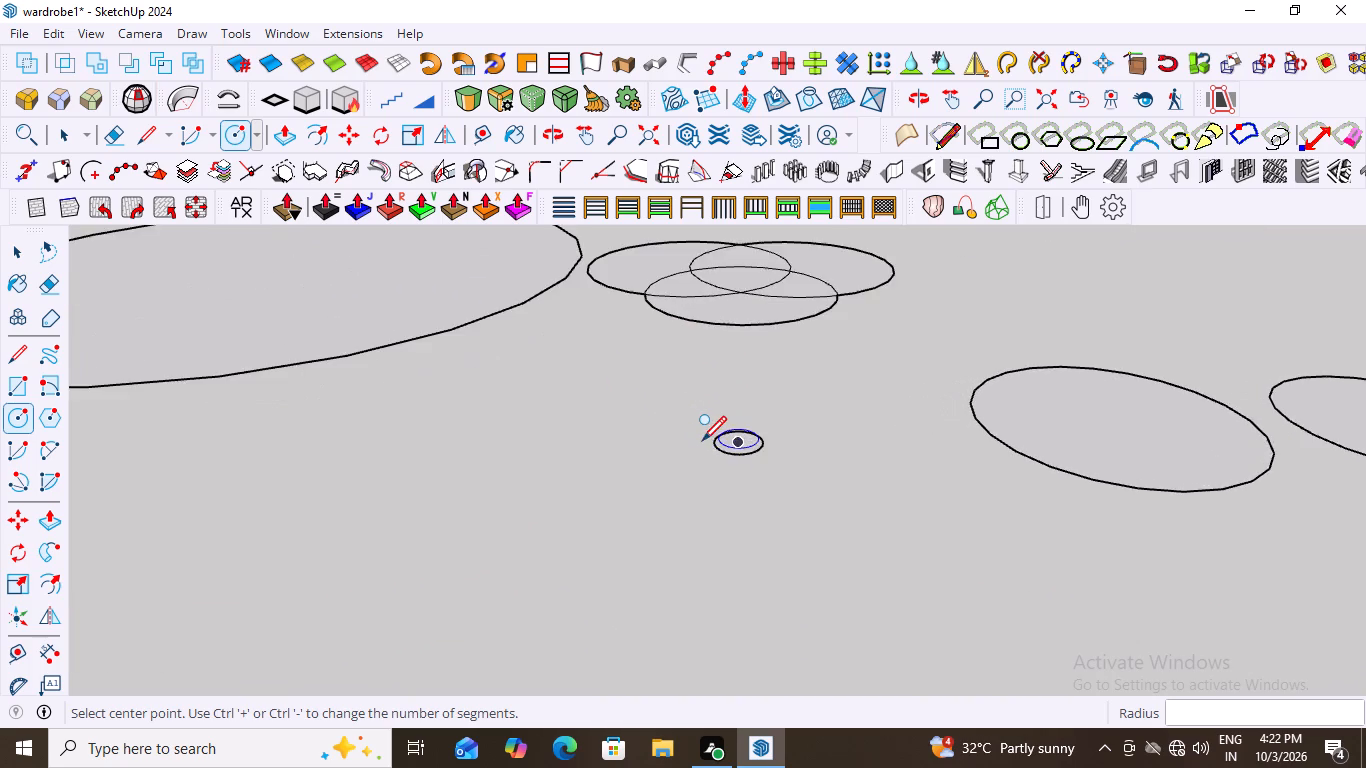
pyautogui.scroll(7, 702, 439)
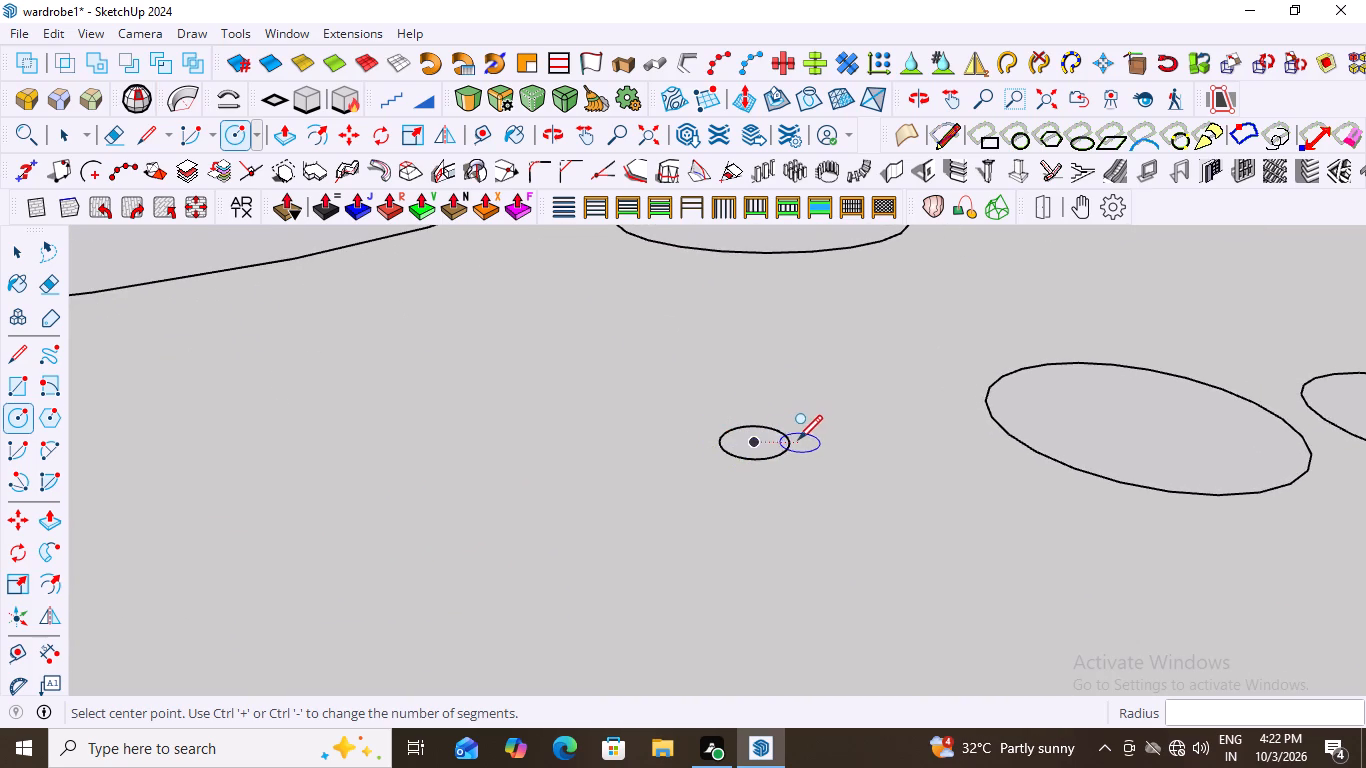
pyautogui.click(788, 443)
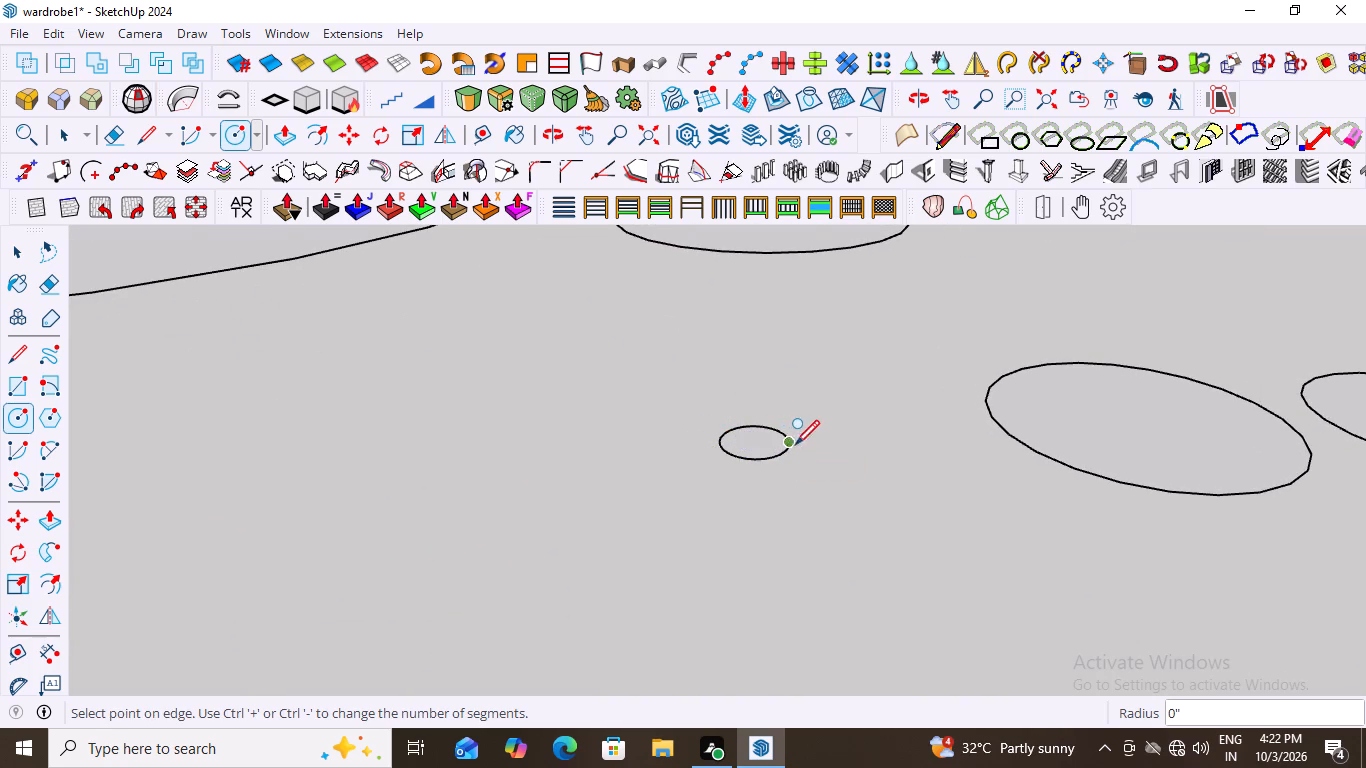
pyautogui.click(789, 427)
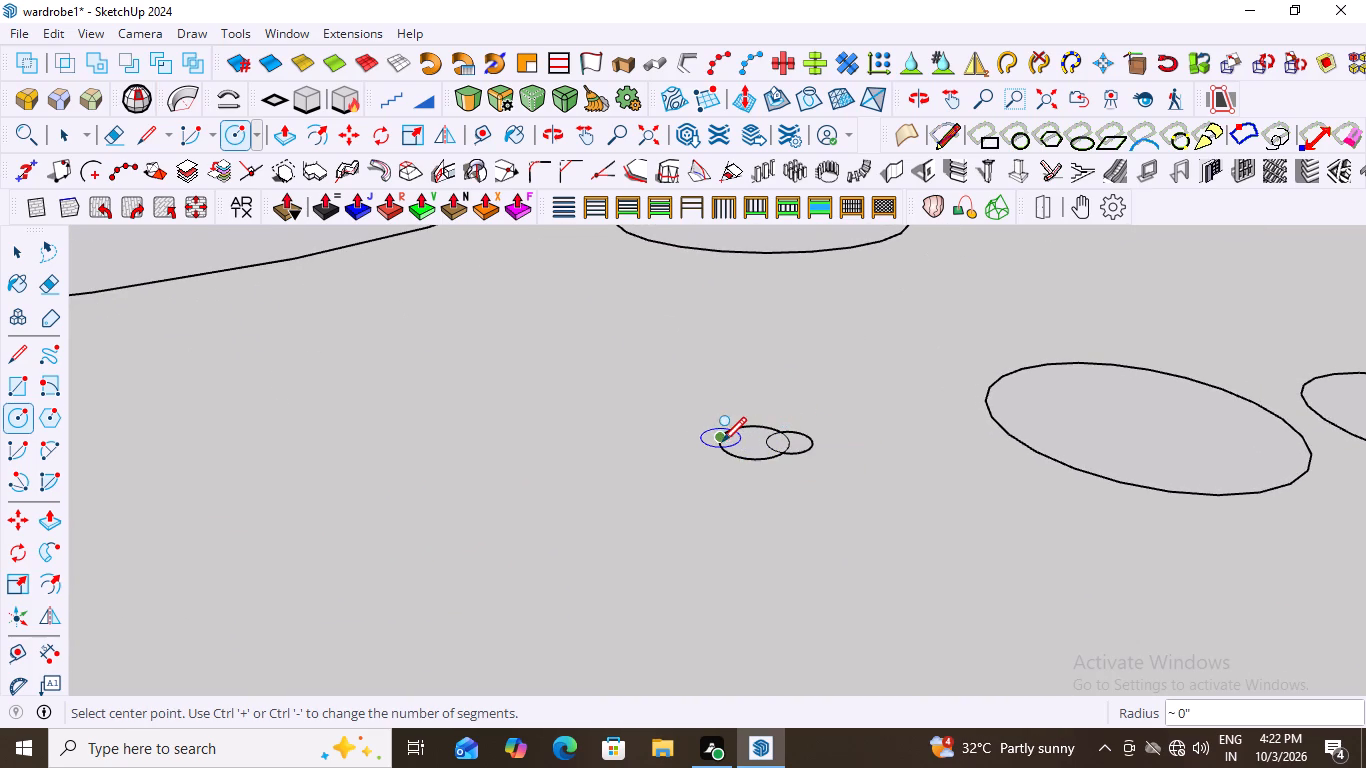
pyautogui.click(719, 442)
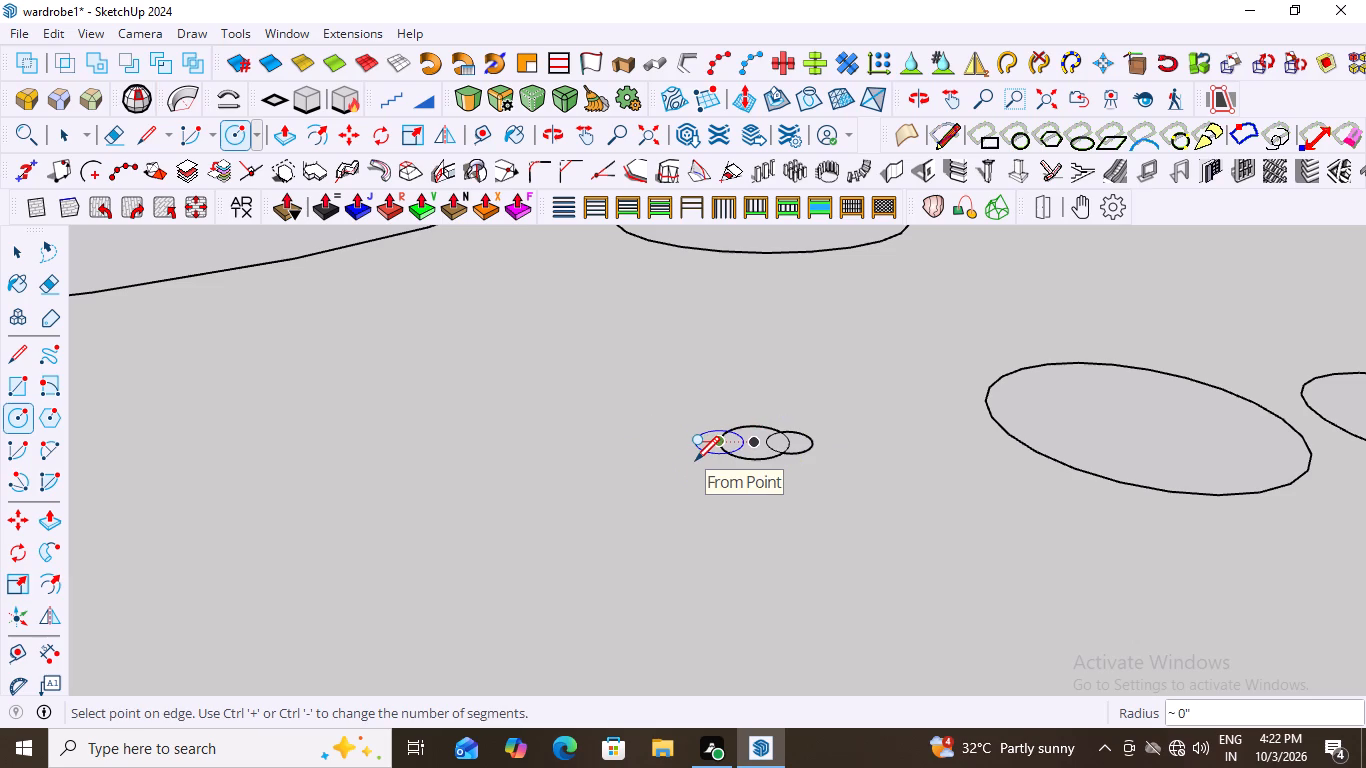
pyautogui.click(695, 459)
# Examine the minute three-circle chain and its position among the neighbouring circles and rows, ending the Circle command.
pyautogui.scroll(-5, 740, 509)
pyautogui.moveTo(768, 505); pyautogui.dragTo(785, 601, button='middle')
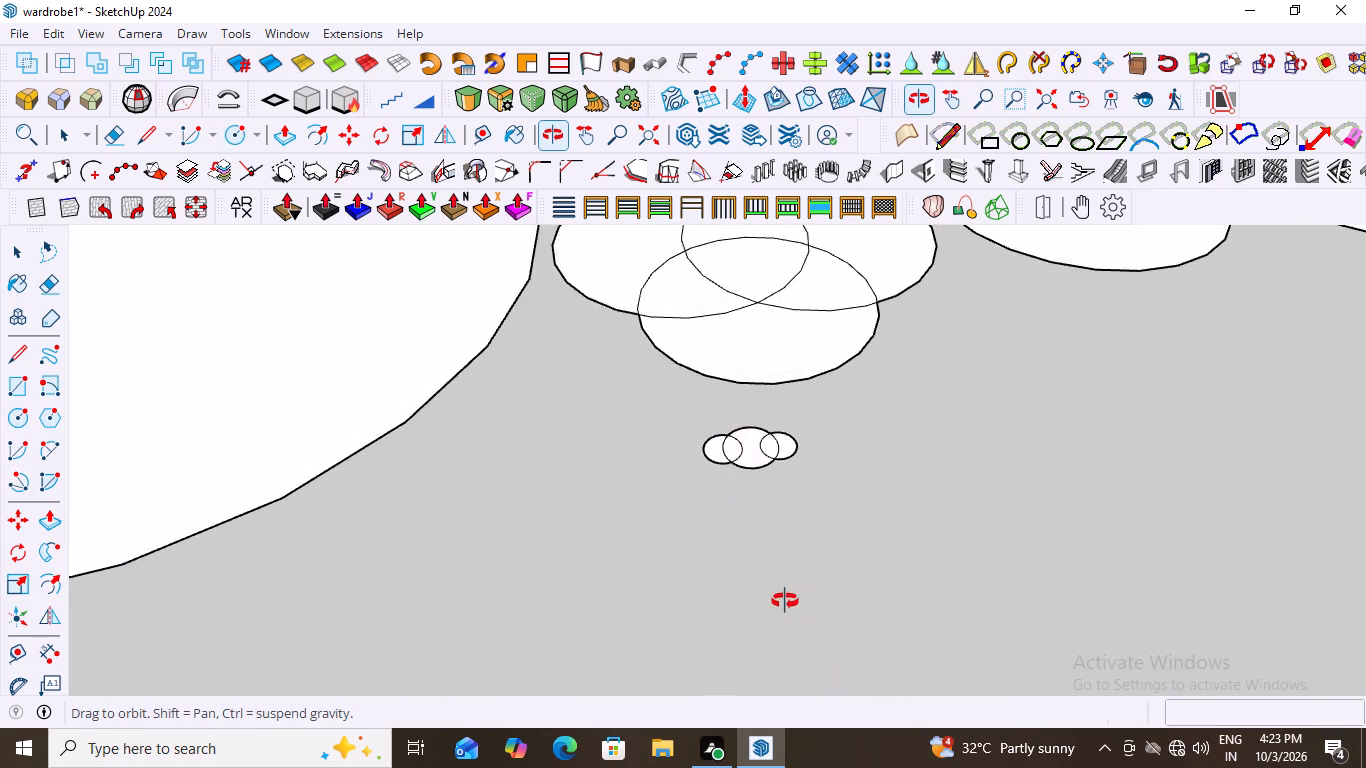
pyautogui.moveTo(785, 601); pyautogui.dragTo(810, 540, button='middle')
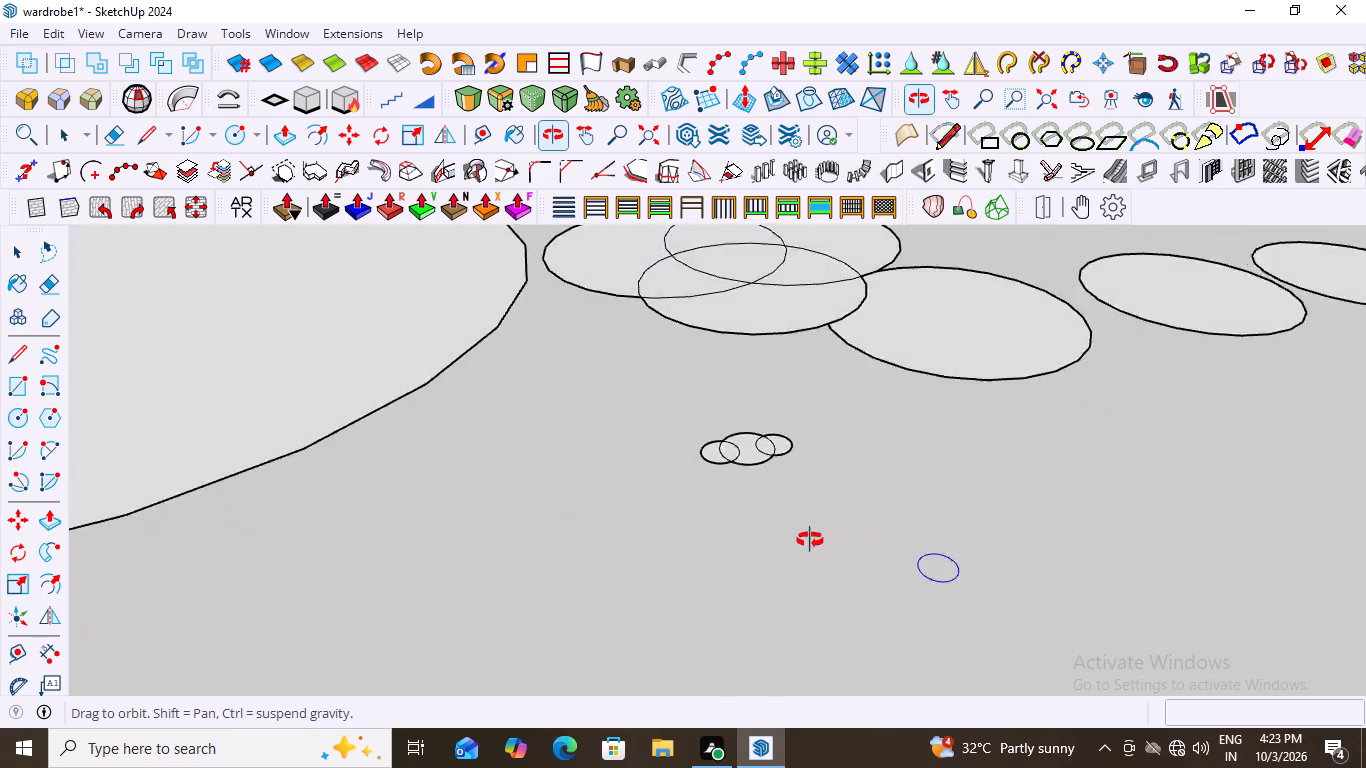
pyautogui.moveTo(810, 540); pyautogui.dragTo(768, 537, button='middle')
pyautogui.scroll(-19, 742, 508)
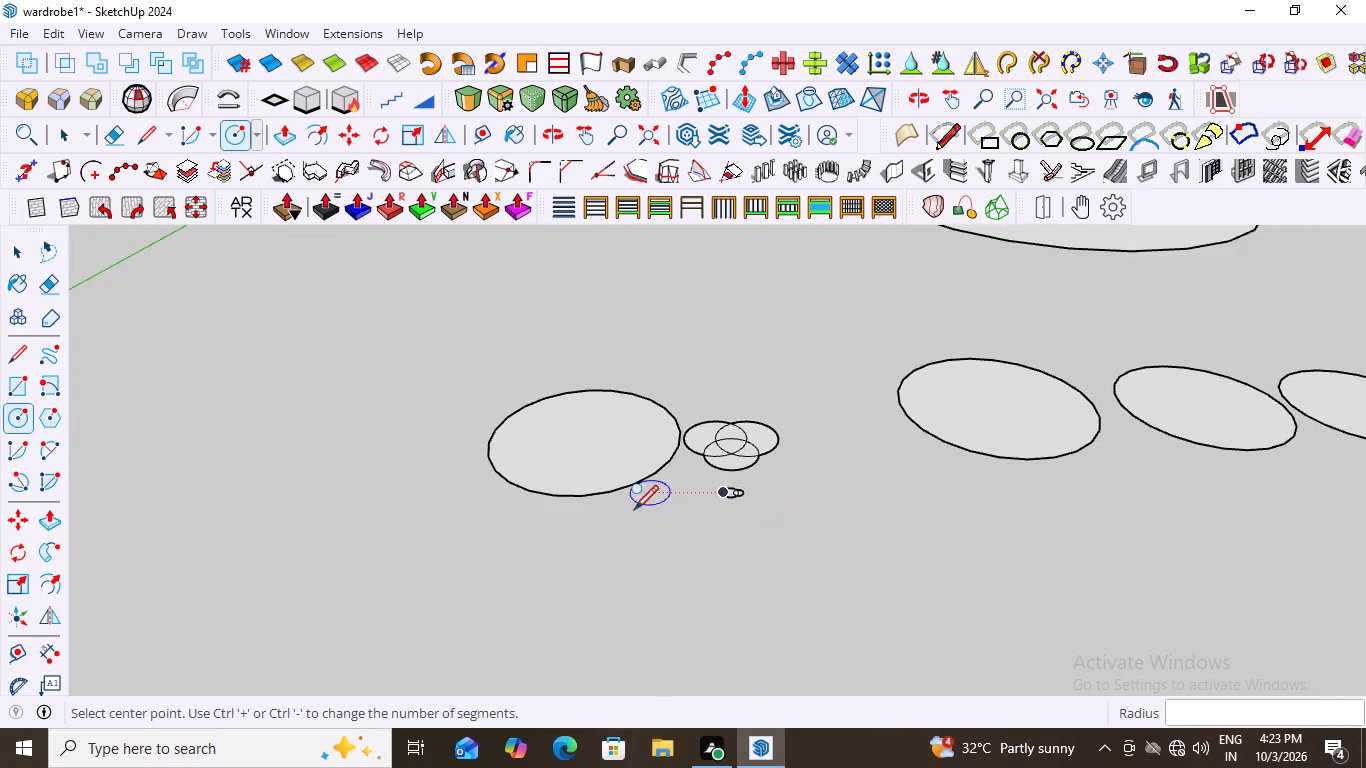
pyautogui.scroll(-6, 634, 508)
pyautogui.scroll(-3, 781, 518)
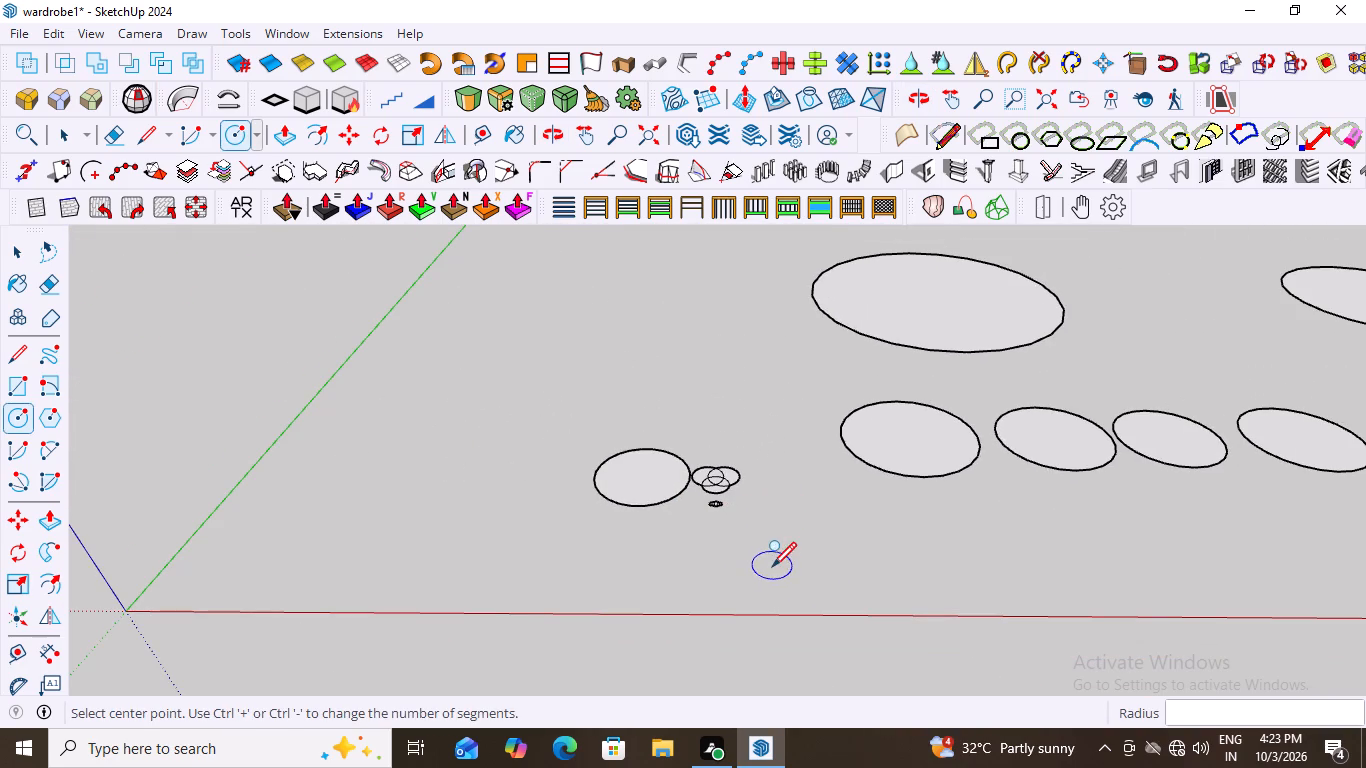
pyautogui.scroll(-12, 755, 553)
pyautogui.scroll(4, 813, 482)
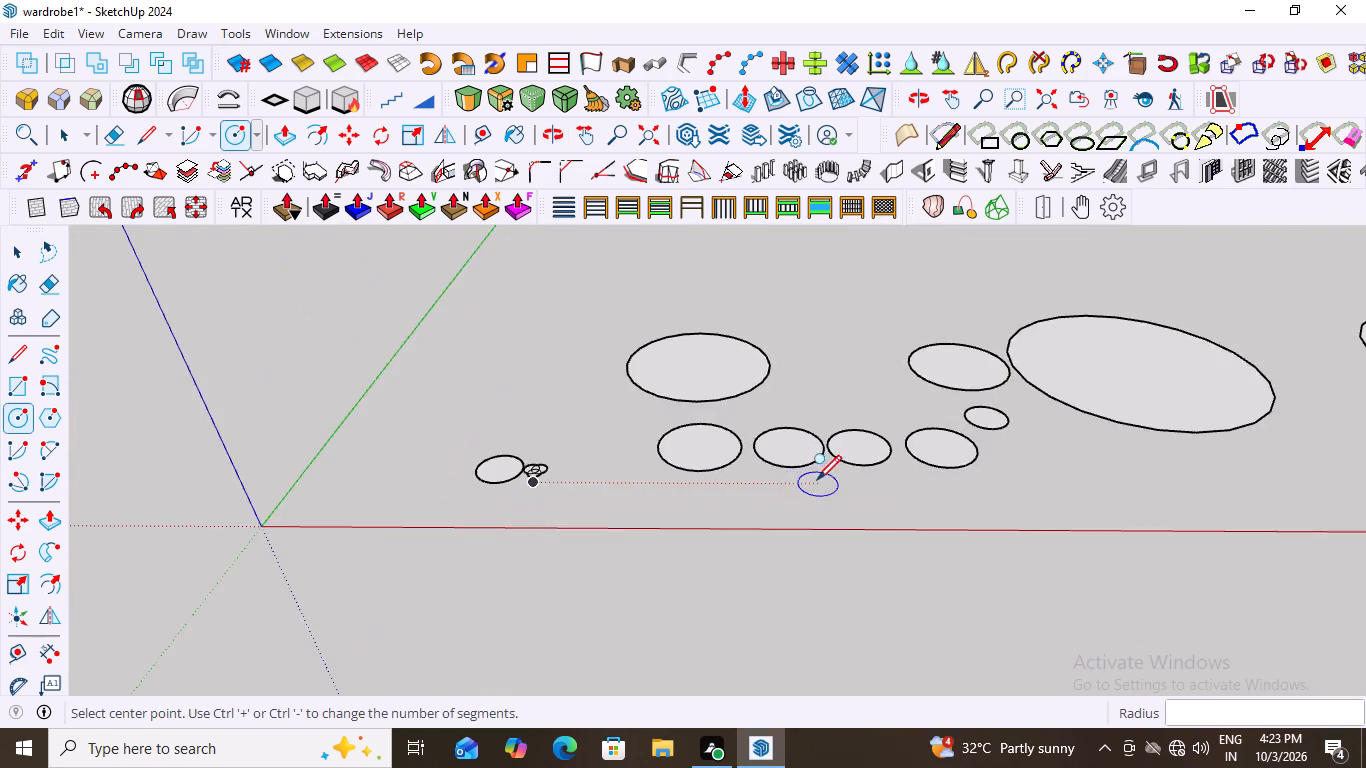
pyautogui.scroll(14, 485, 515)
pyautogui.moveTo(615, 458); pyautogui.dragTo(664, 442, button='middle')
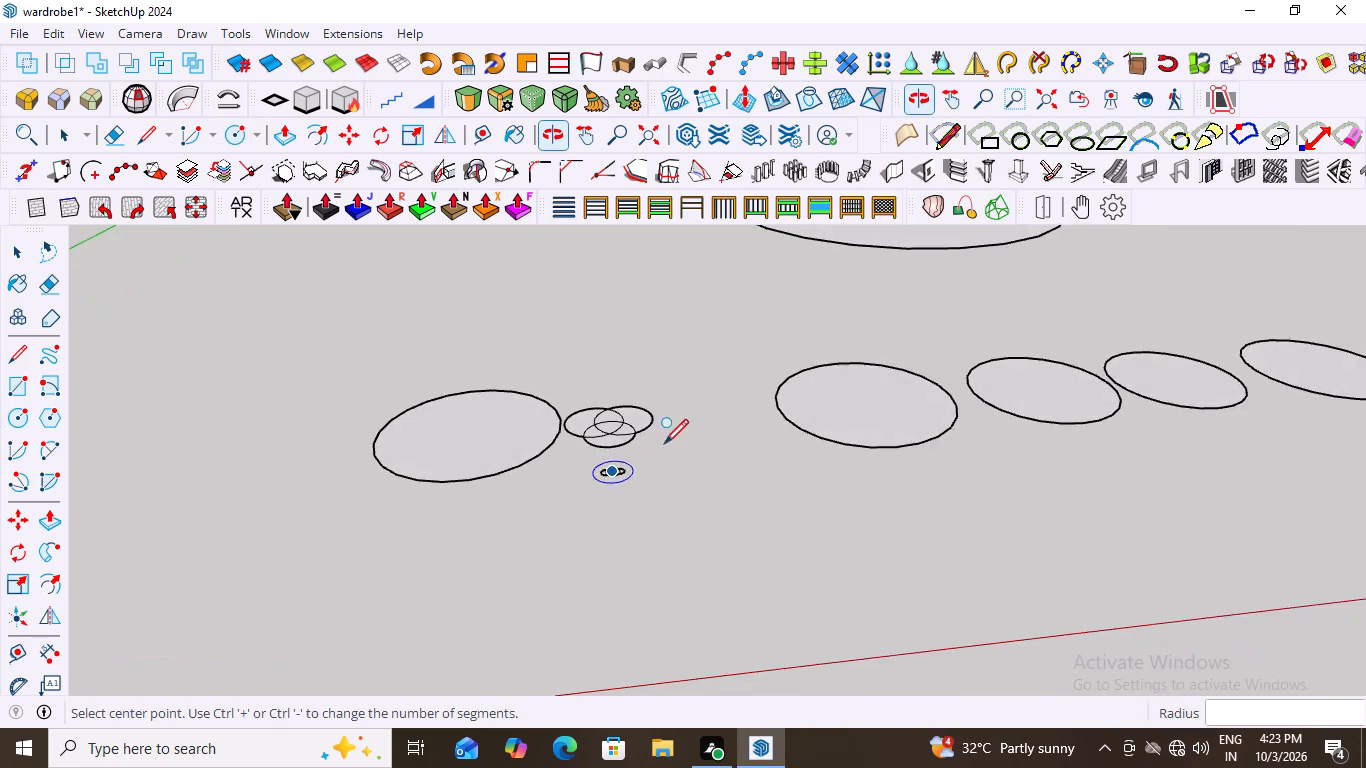
pyautogui.scroll(6, 575, 506)
pyautogui.press('Escape')
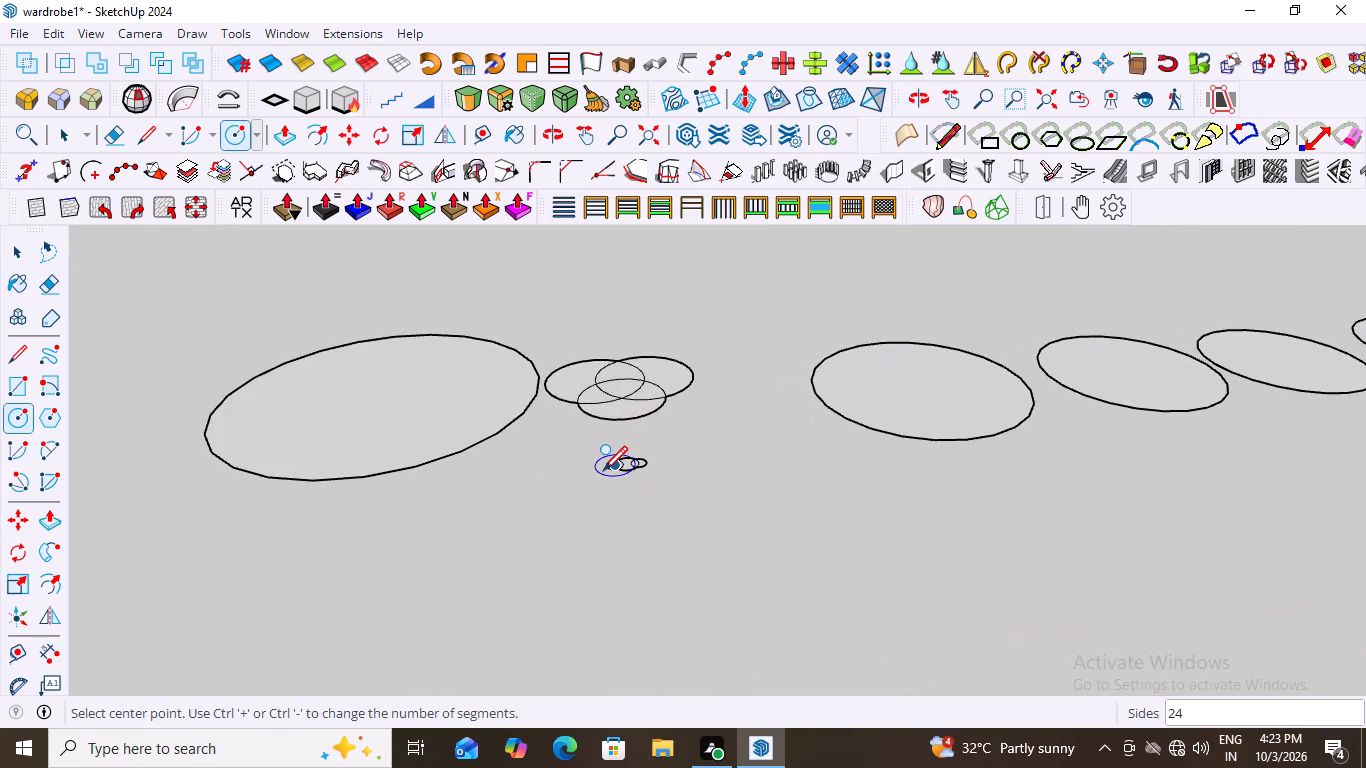
pyautogui.press('space')
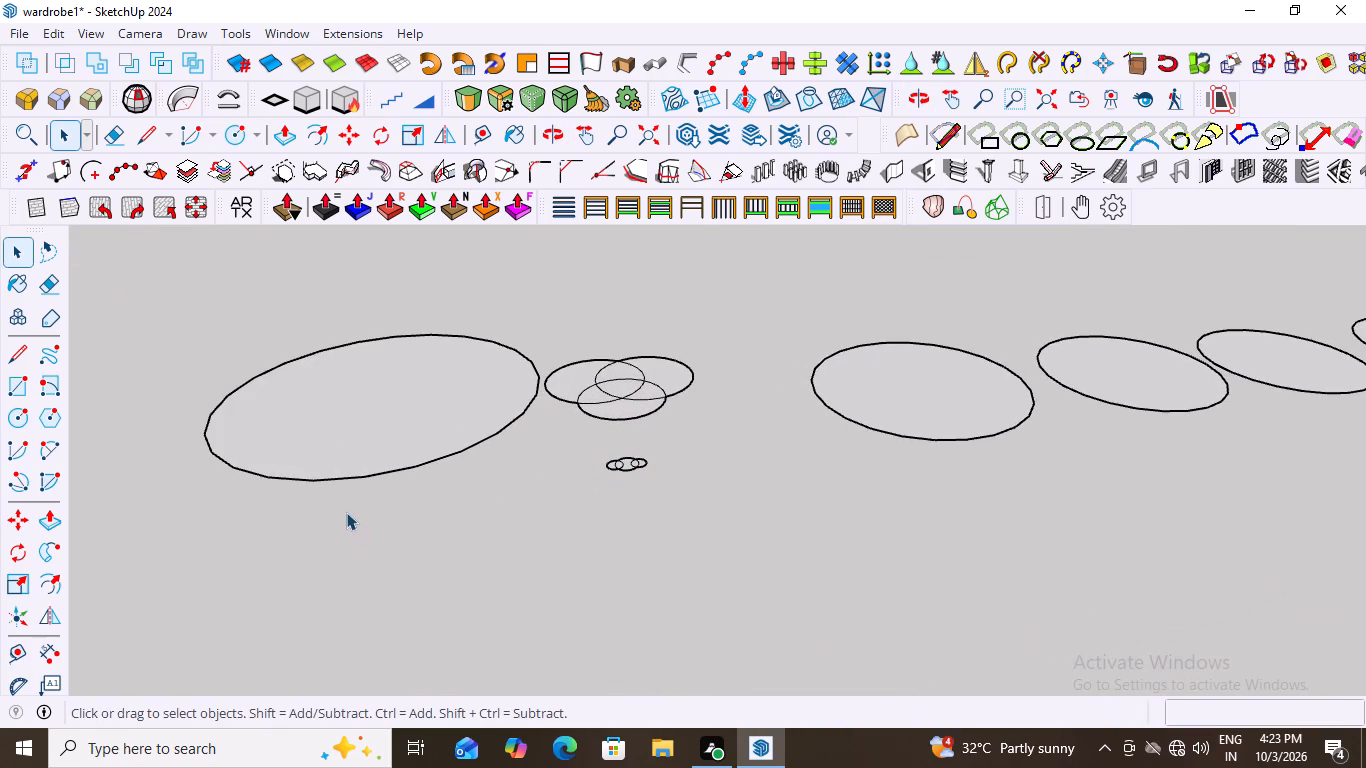
pyautogui.scroll(-20, 345, 513)
pyautogui.scroll(-3, 345, 513)
pyautogui.scroll(5, 531, 487)
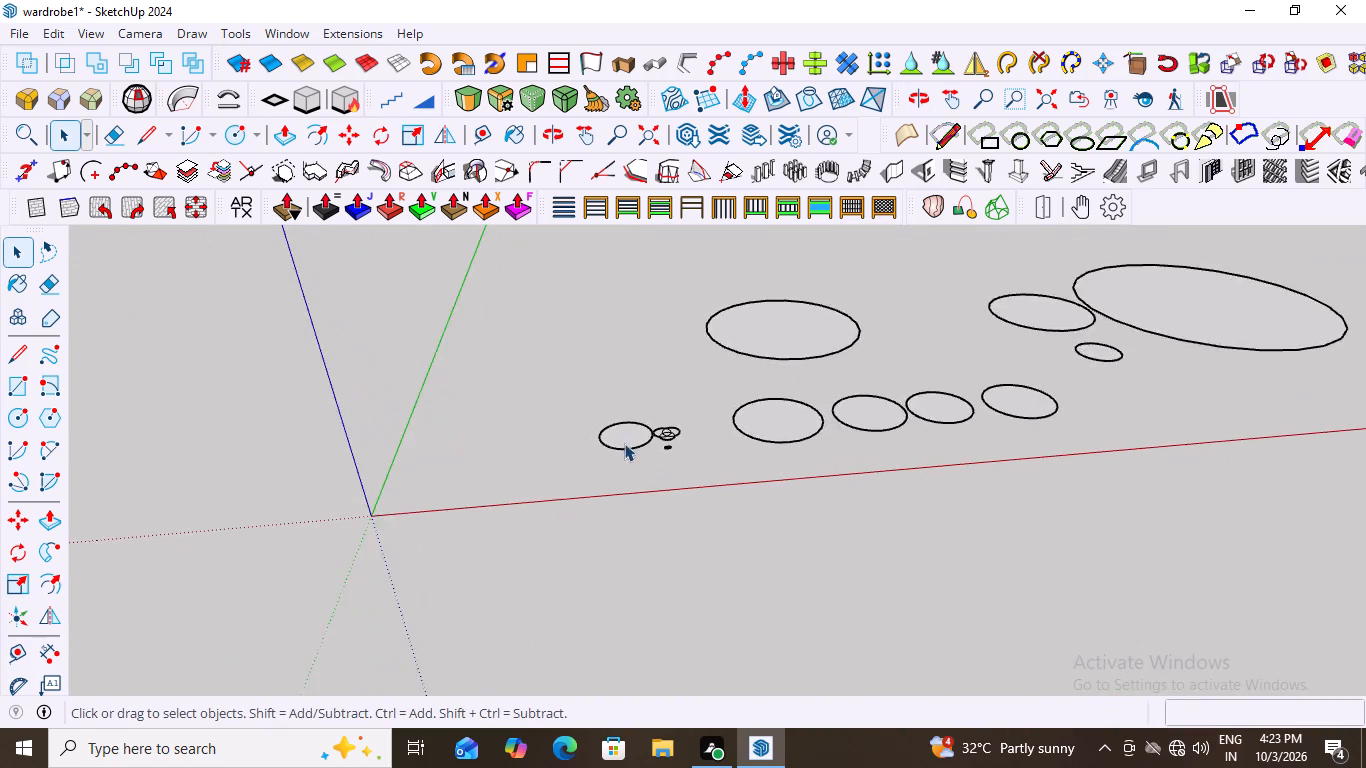
pyautogui.scroll(3, 624, 443)
pyautogui.scroll(-7, 619, 440)
pyautogui.moveTo(730, 421); pyautogui.dragTo(703, 508, button='middle')
pyautogui.scroll(4, 648, 519)
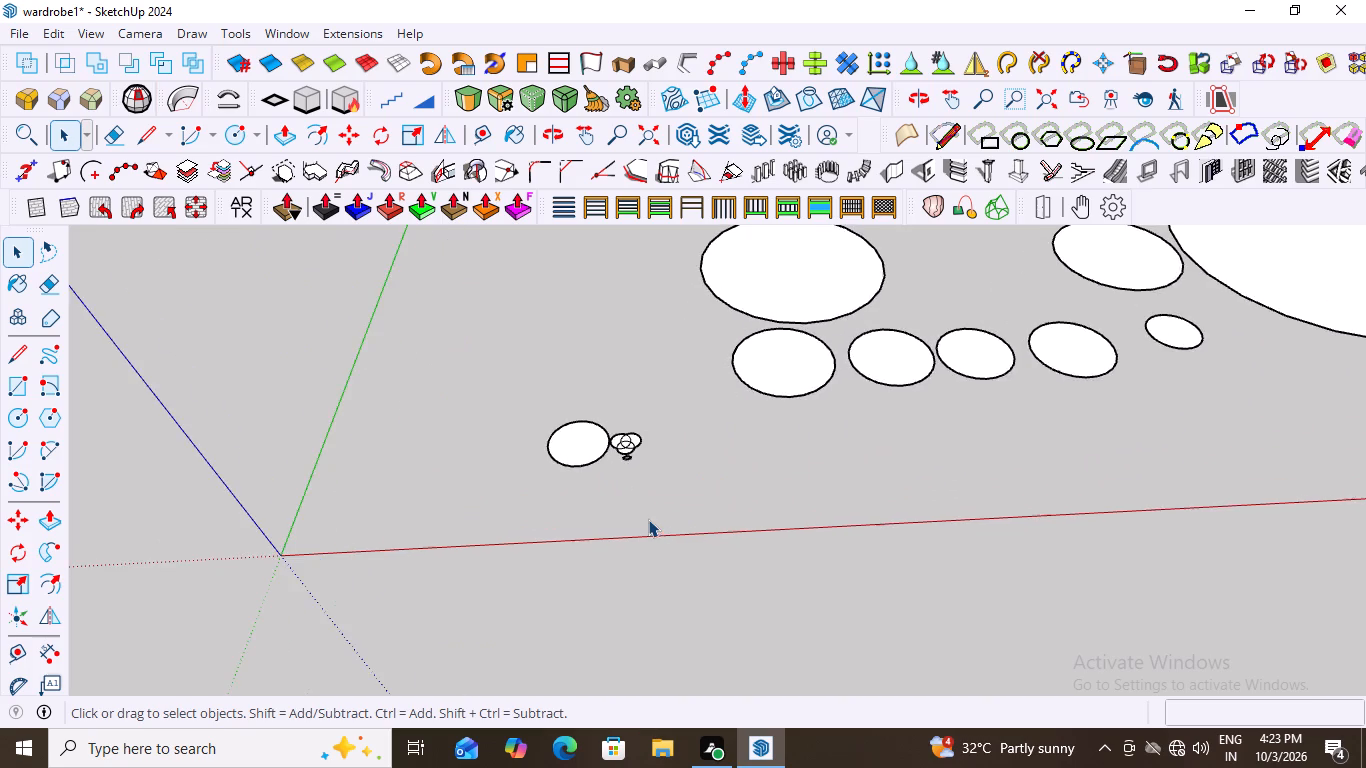
# Delete the circles nearest the origin, including the large overlapping ones and the minute three-circle chain.
pyautogui.scroll(-8, 741, 441)
pyautogui.moveTo(804, 431); pyautogui.dragTo(807, 503, button='middle')
pyautogui.moveTo(898, 281); pyautogui.dragTo(866, 346)
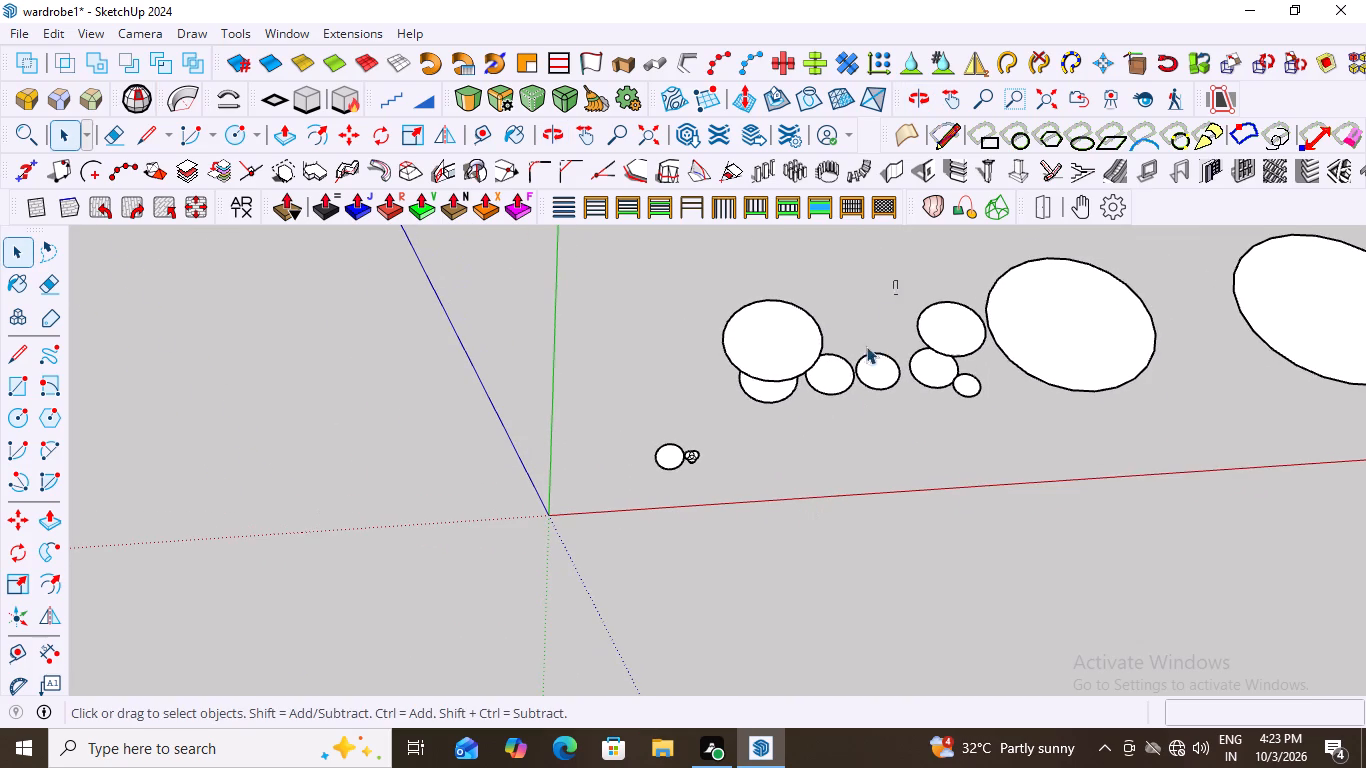
pyautogui.moveTo(866, 346); pyautogui.dragTo(592, 482)
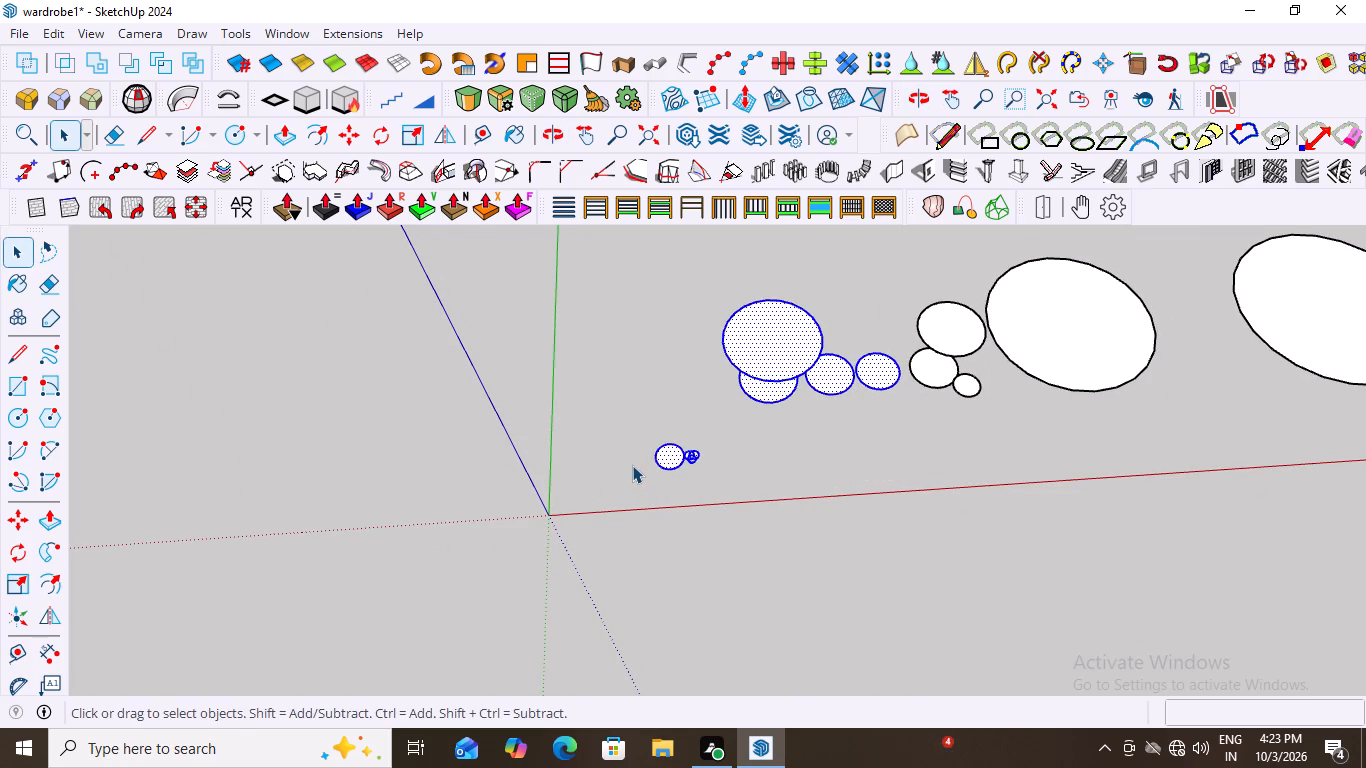
pyautogui.press('Delete')
pyautogui.press('End')
# Delete all the remaining circles along the red axis, including the small three-circle cluster.
pyautogui.scroll(-16, 640, 0)
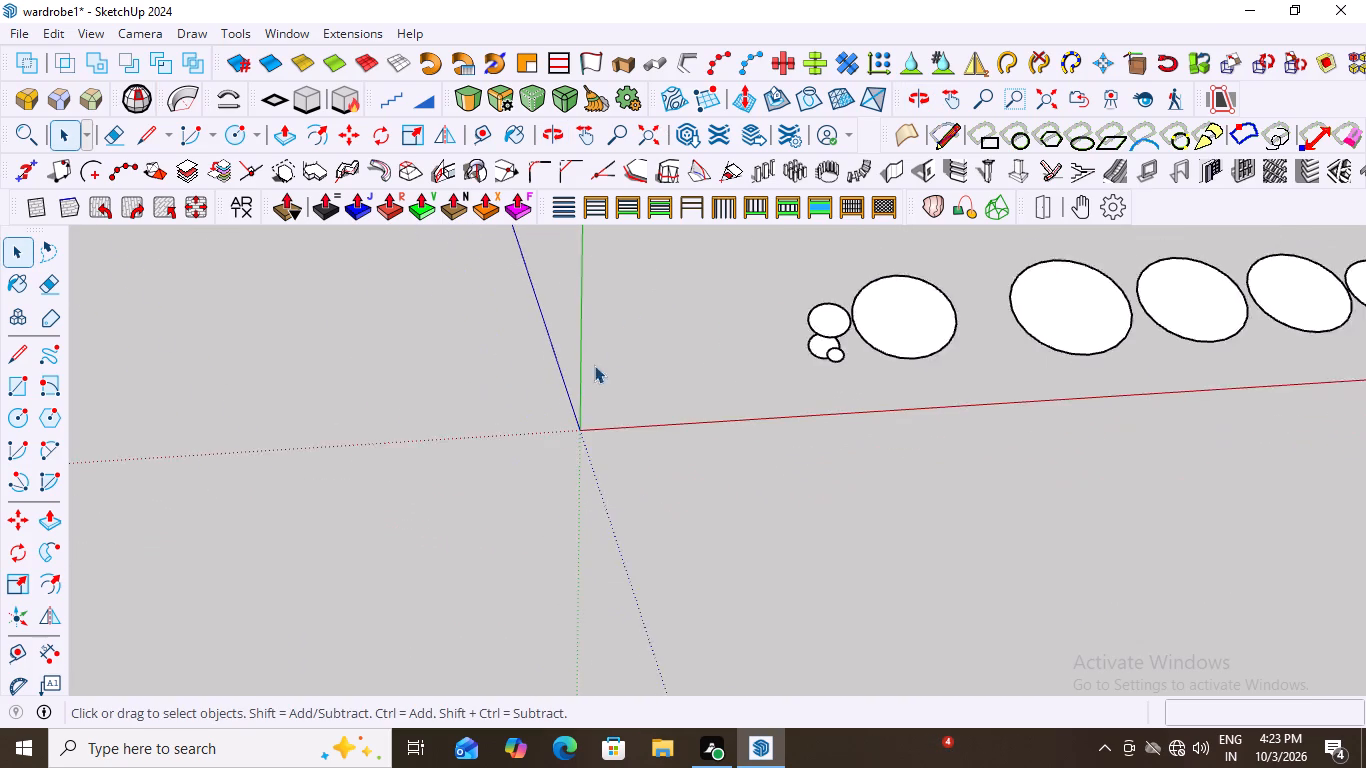
pyautogui.scroll(-9, 594, 365)
pyautogui.middleClick(897, 312)
pyautogui.scroll(4, 901, 310)
pyautogui.moveTo(1094, 306); pyautogui.dragTo(1088, 313)
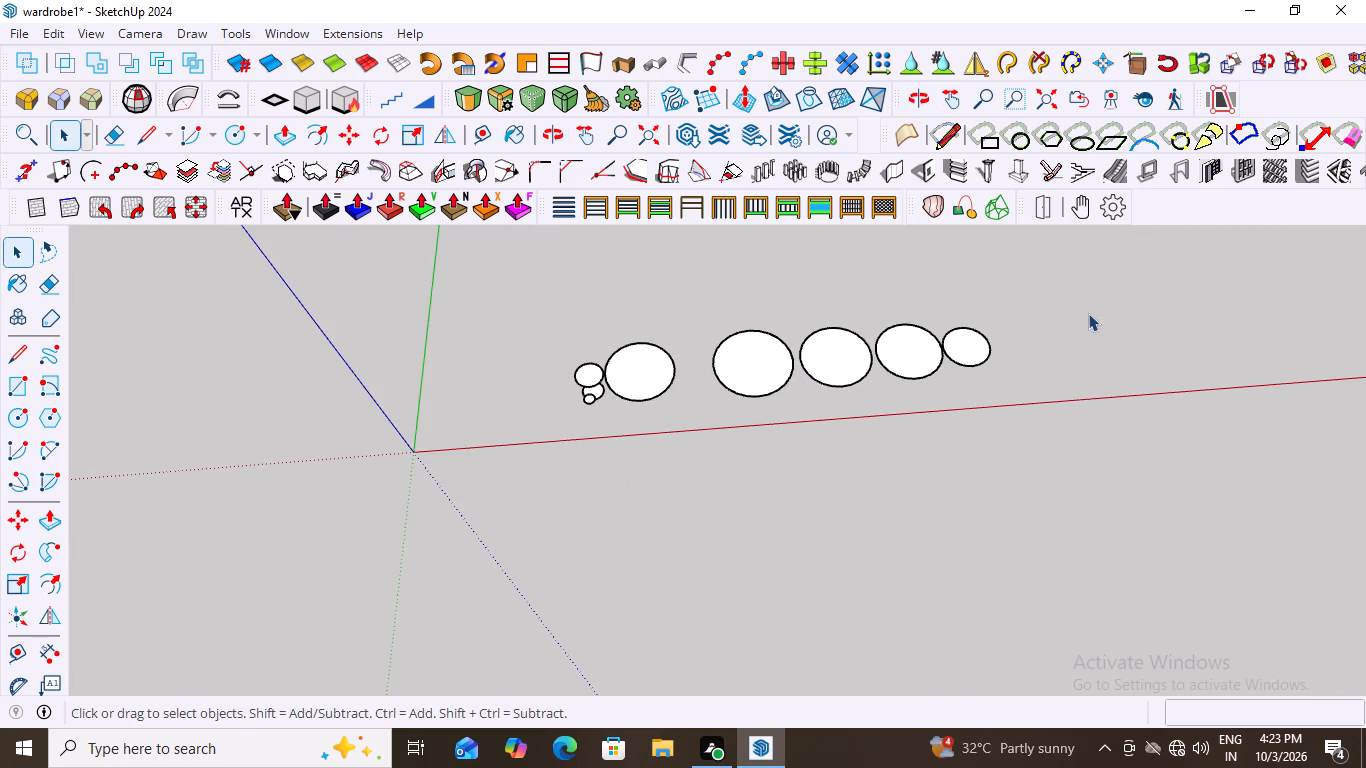
pyautogui.moveTo(1088, 313); pyautogui.dragTo(511, 413)
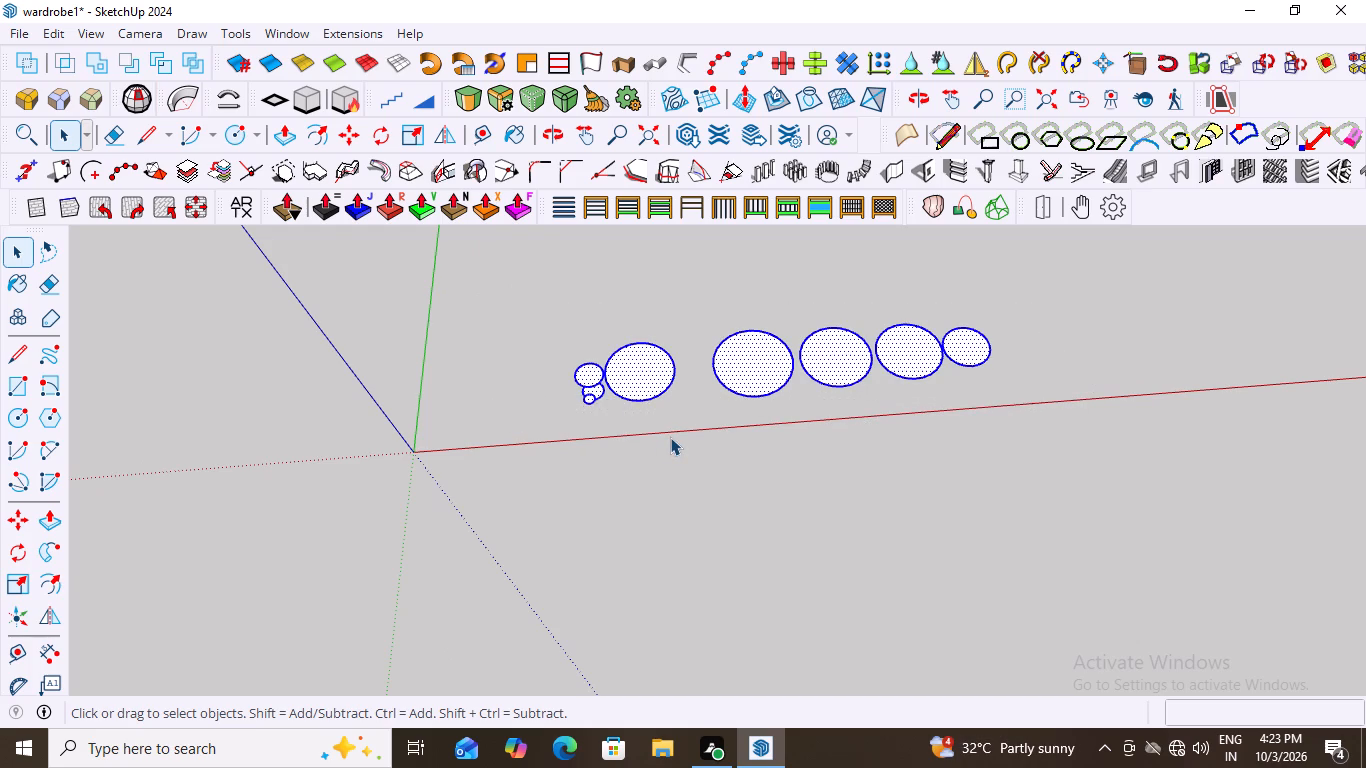
pyautogui.press('Delete')
# Examine the wardrobe's front, open shelves and overhanging top cabinet at several distances and angles.
pyautogui.scroll(-20, 670, 437)
pyautogui.scroll(-3, 670, 437)
pyautogui.moveTo(689, 535); pyautogui.dragTo(660, 504, button='middle')
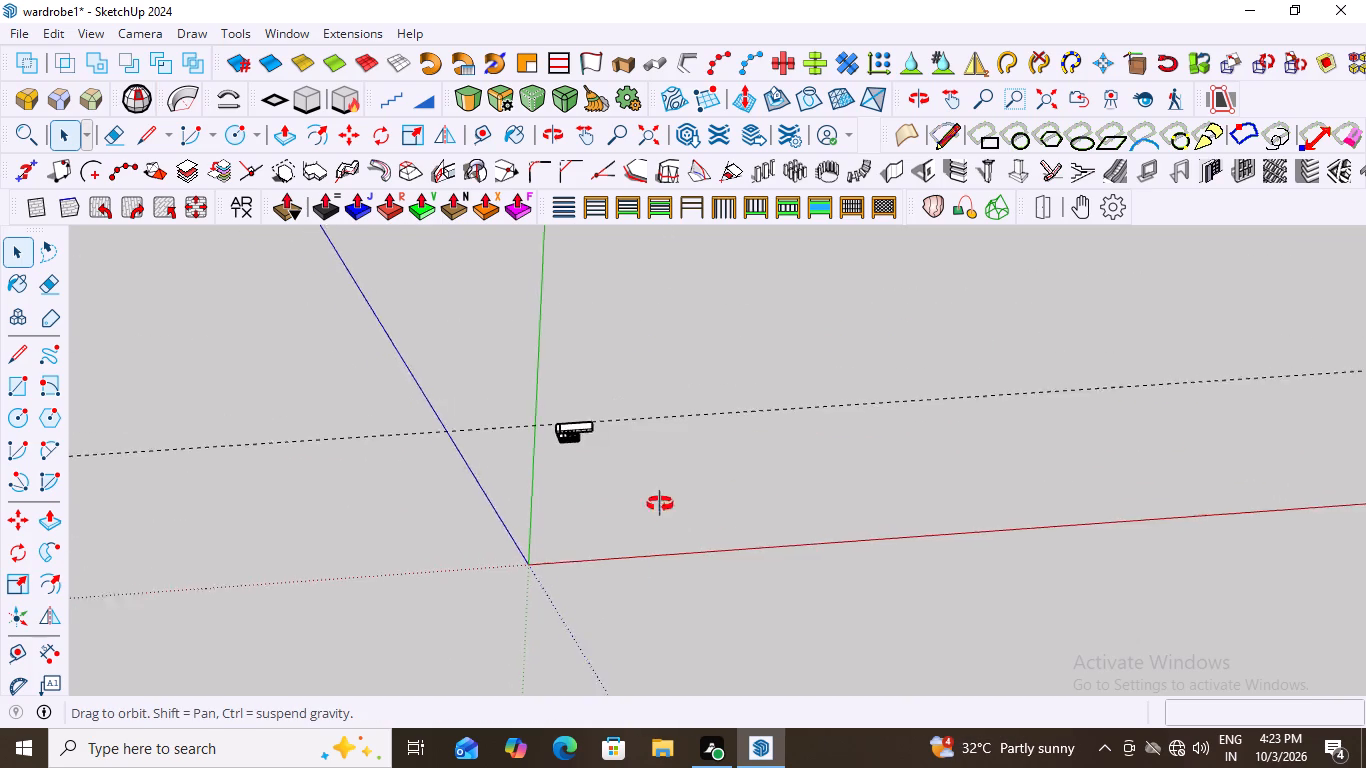
pyautogui.moveTo(660, 504); pyautogui.dragTo(654, 377, button='middle')
pyautogui.scroll(13, 545, 465)
pyautogui.scroll(3, 616, 398)
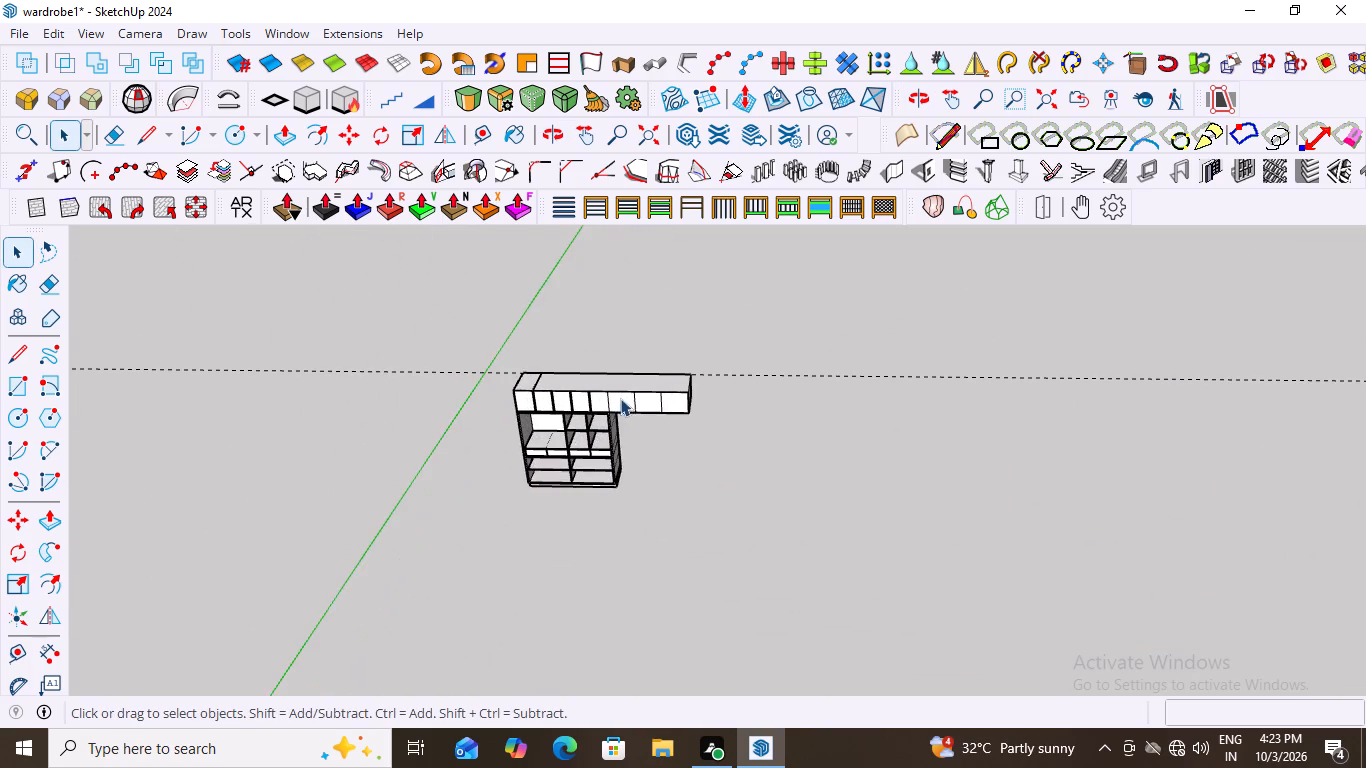
pyautogui.scroll(-2, 781, 383)
pyautogui.scroll(-7, 568, 487)
pyautogui.scroll(7, 543, 473)
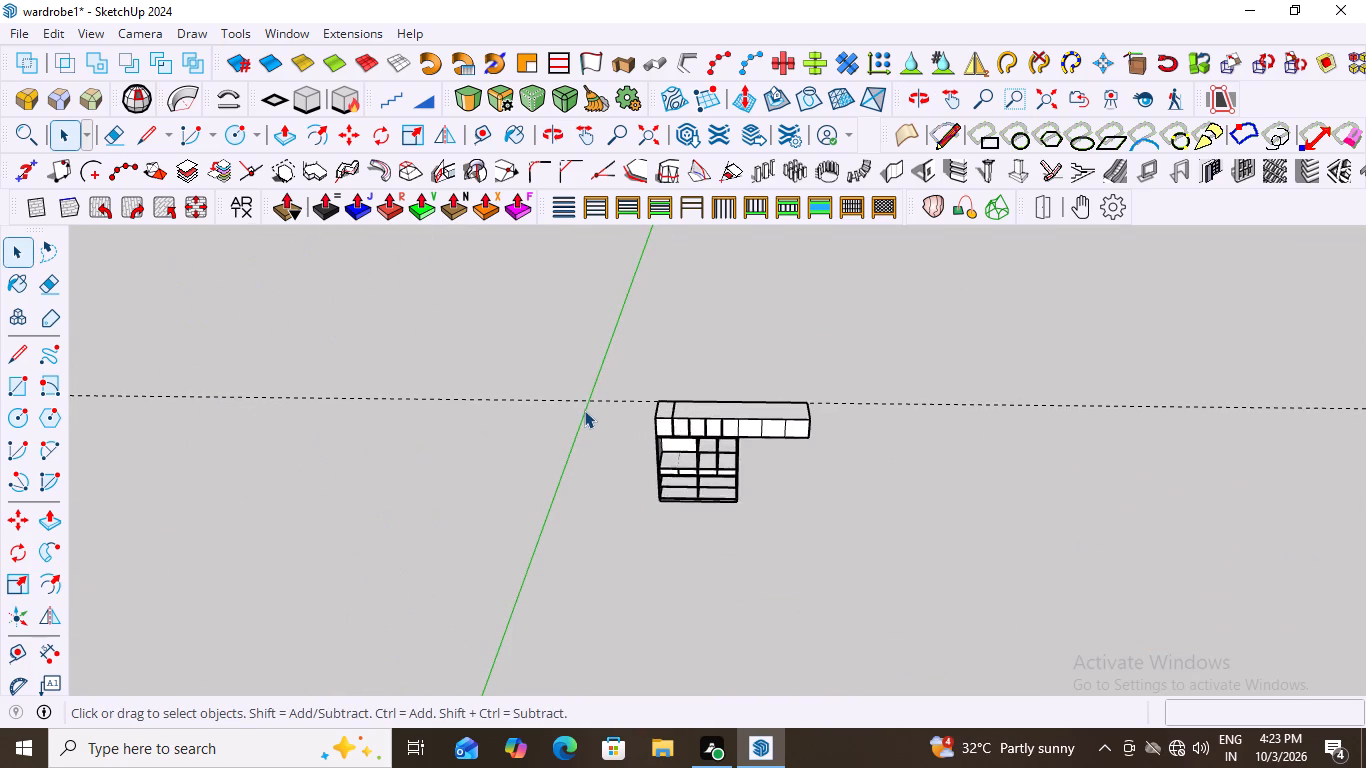
pyautogui.scroll(10, 584, 410)
pyautogui.scroll(-5, 632, 444)
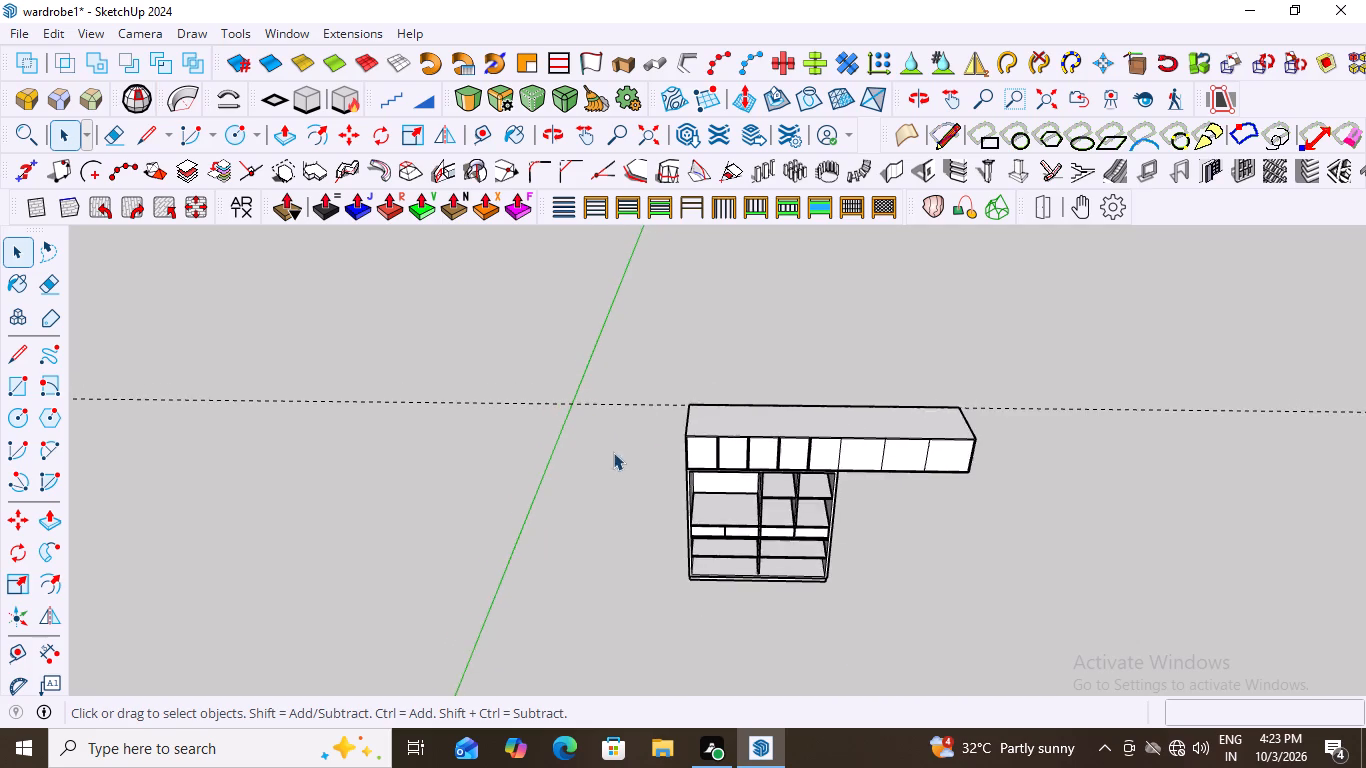
pyautogui.scroll(-2, 613, 452)
pyautogui.moveTo(787, 437); pyautogui.dragTo(822, 315, button='middle')
pyautogui.scroll(6, 749, 445)
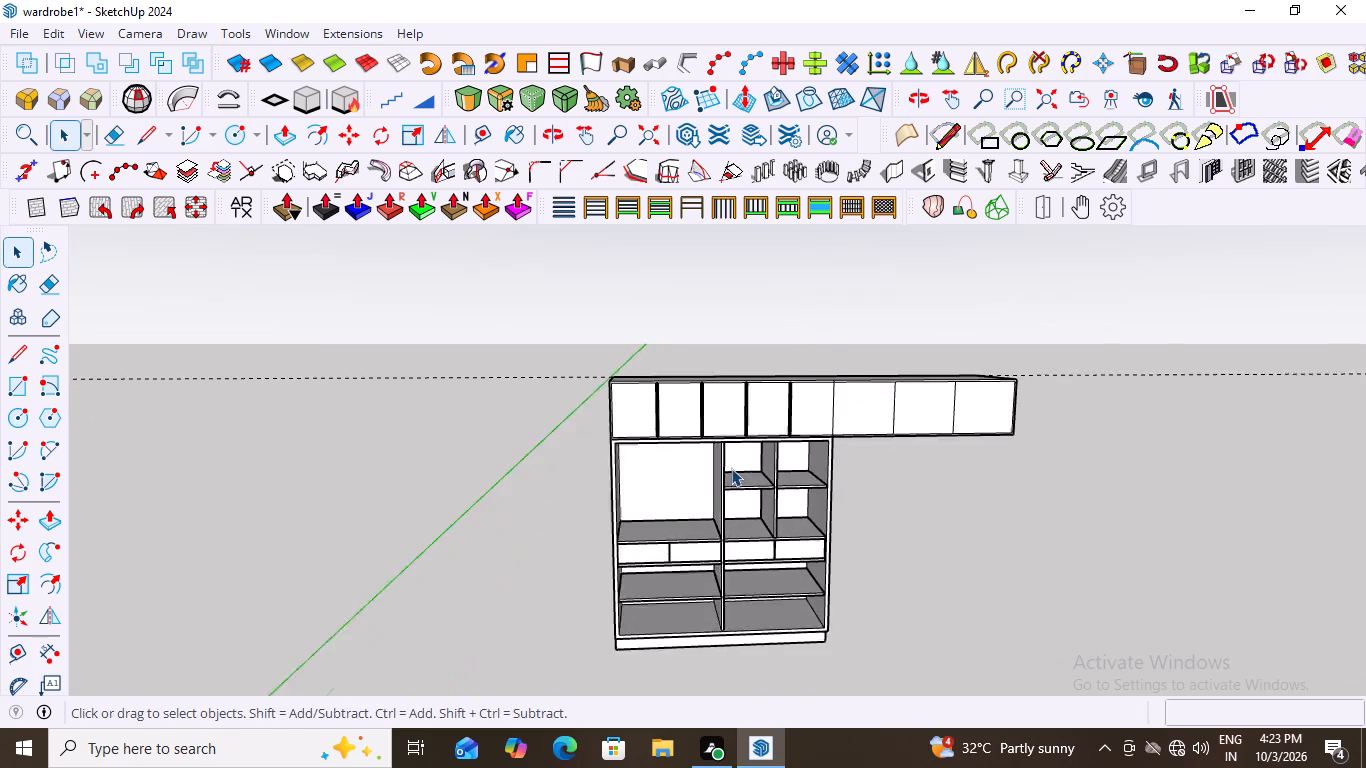
pyautogui.scroll(2, 731, 468)
pyautogui.moveTo(748, 437); pyautogui.dragTo(755, 514, button='middle')
pyautogui.scroll(3, 599, 501)
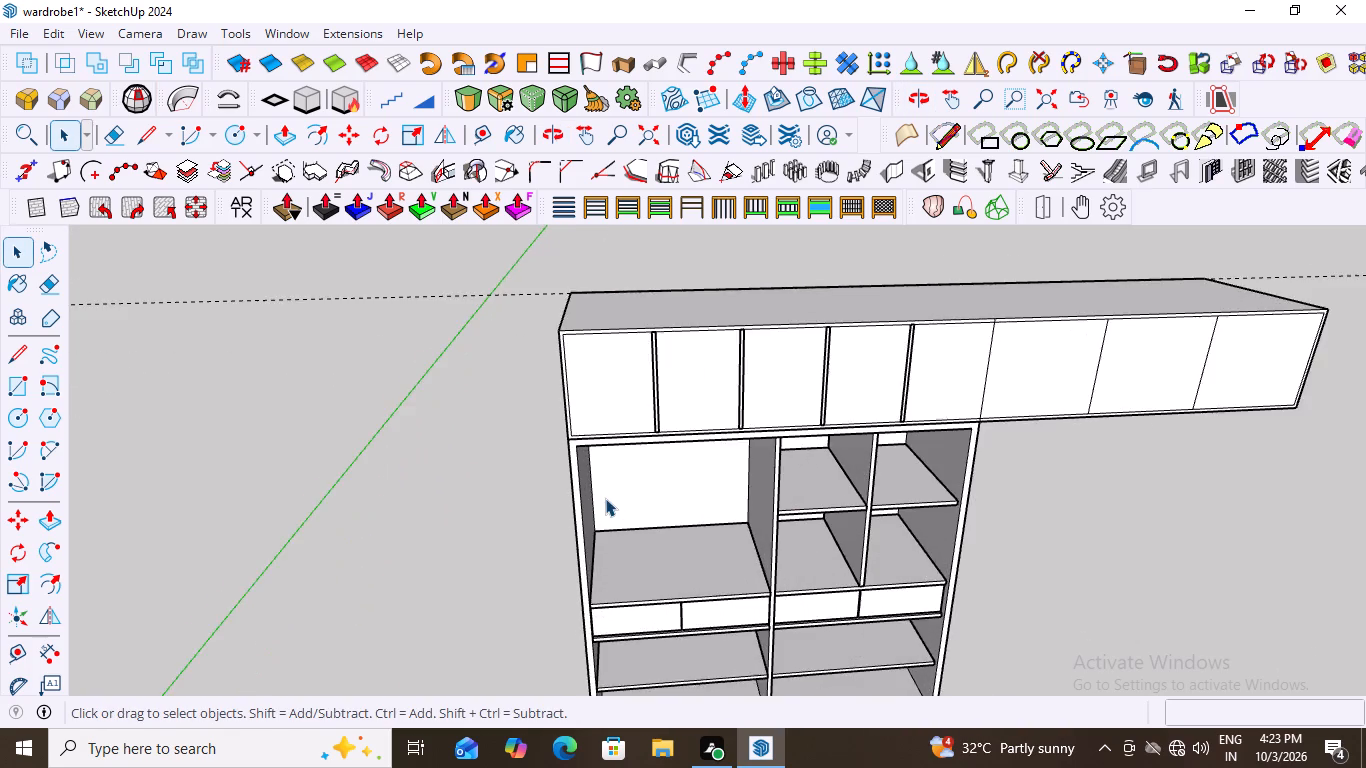
pyautogui.scroll(2, 605, 498)
pyautogui.scroll(-5, 625, 496)
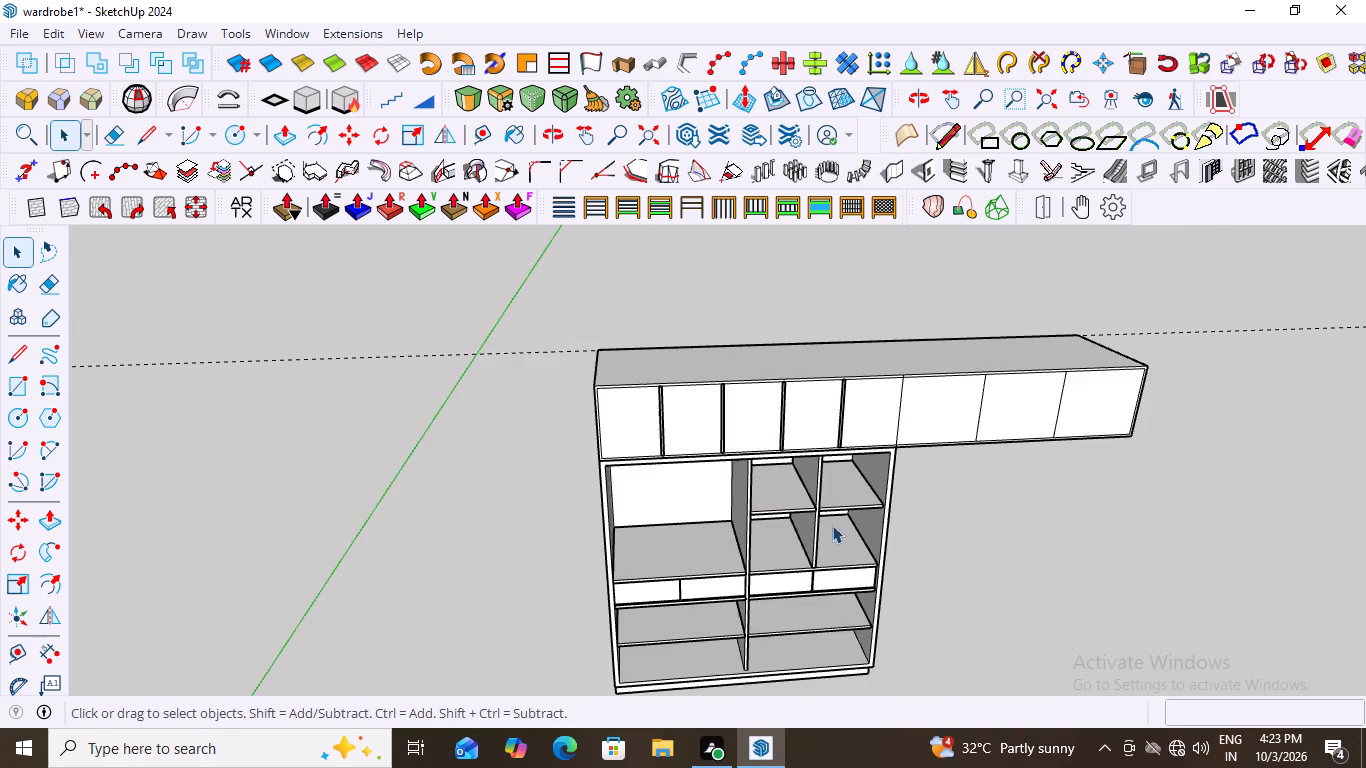
pyautogui.moveTo(823, 517); pyautogui.dragTo(848, 503, button='middle')
pyautogui.scroll(-1, 848, 501)
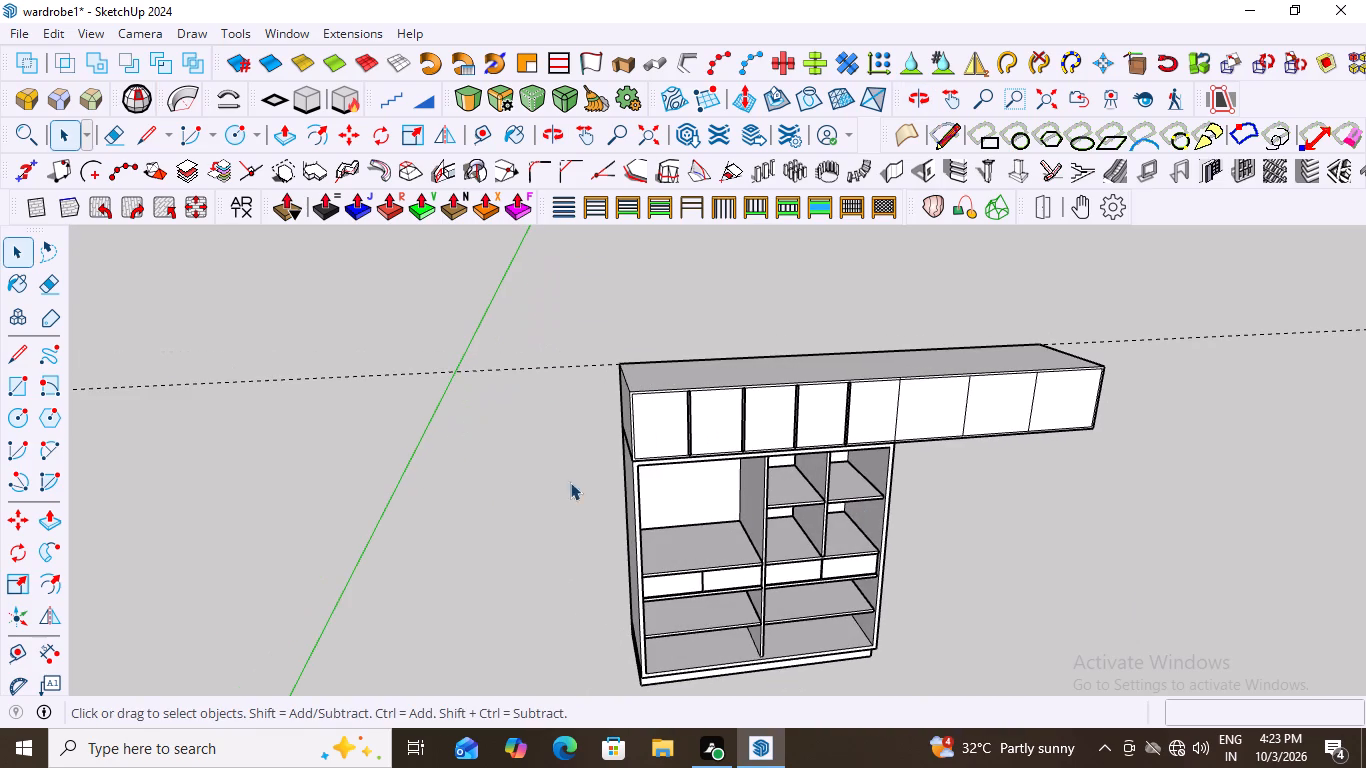
pyautogui.scroll(-3, 446, 399)
pyautogui.moveTo(619, 455); pyautogui.dragTo(620, 409, button='middle')
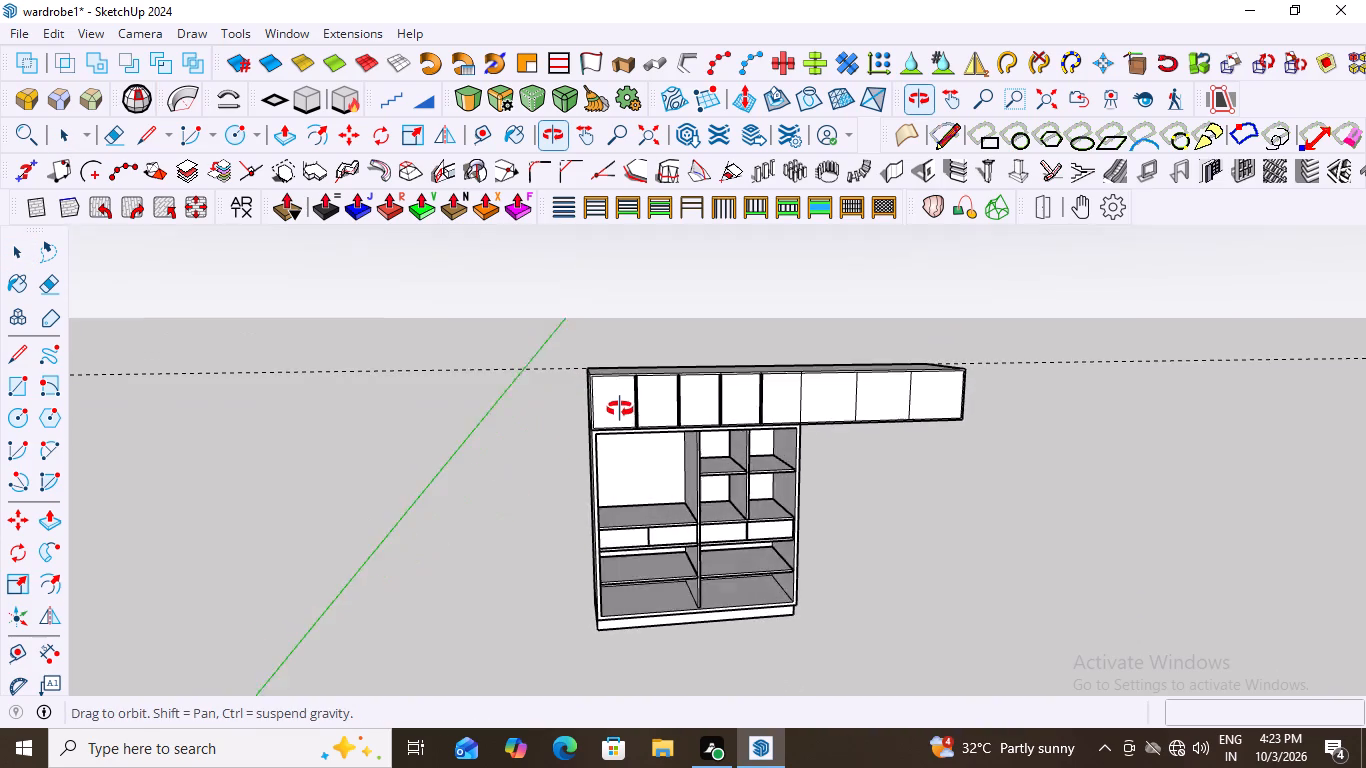
pyautogui.moveTo(620, 409); pyautogui.dragTo(622, 422, button='middle')
pyautogui.scroll(6, 533, 415)
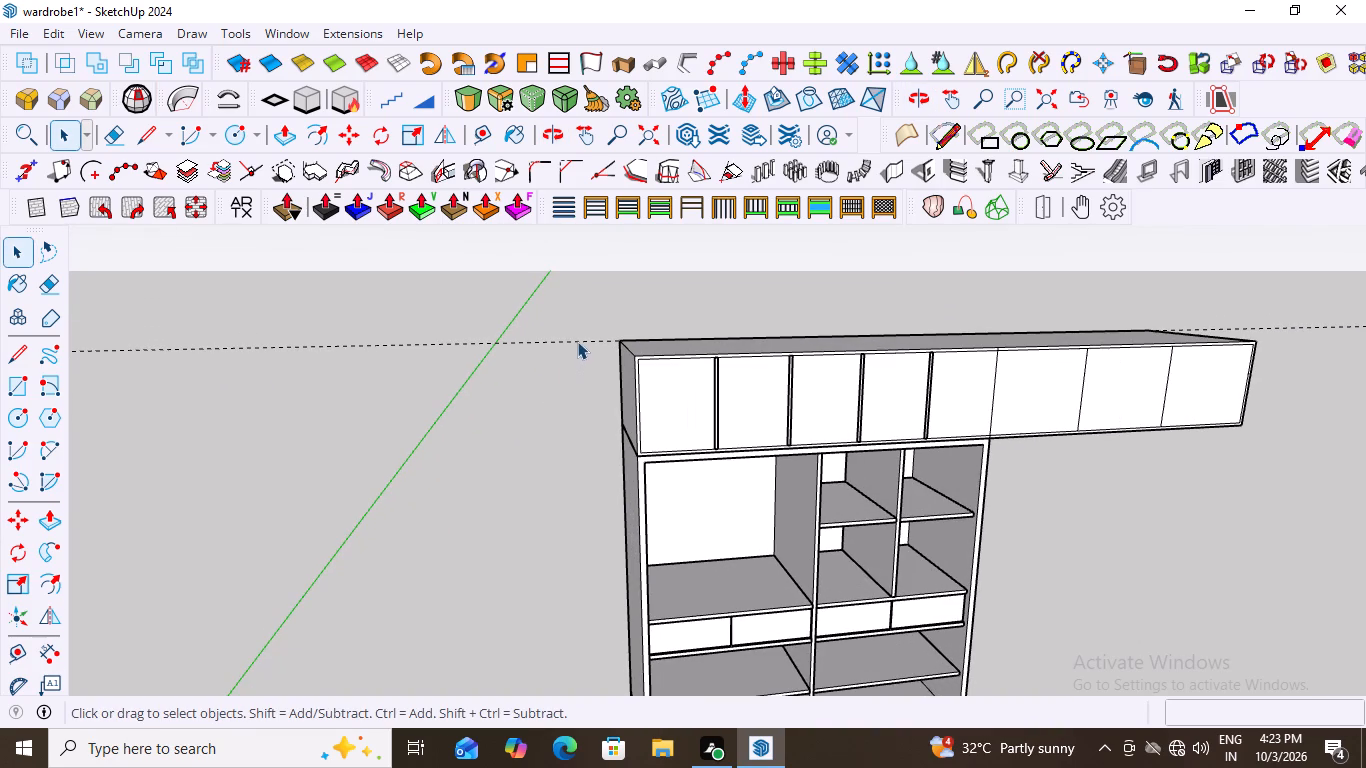
pyautogui.click(577, 341)
pyautogui.click(509, 425)
# Examine the wardrobe and its top cabinet's overhang from both ends, the front and above.
pyautogui.scroll(-9, 457, 391)
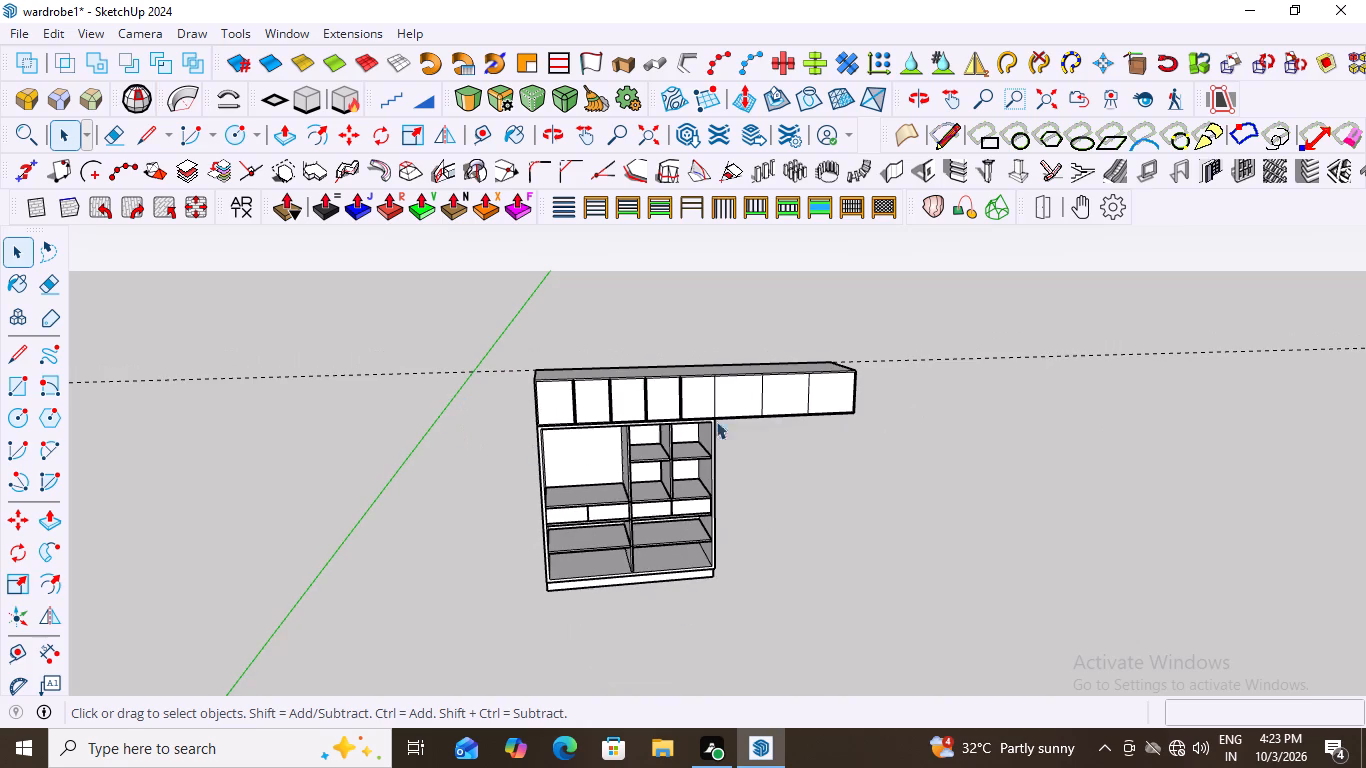
pyautogui.moveTo(772, 418); pyautogui.dragTo(391, 455, button='middle')
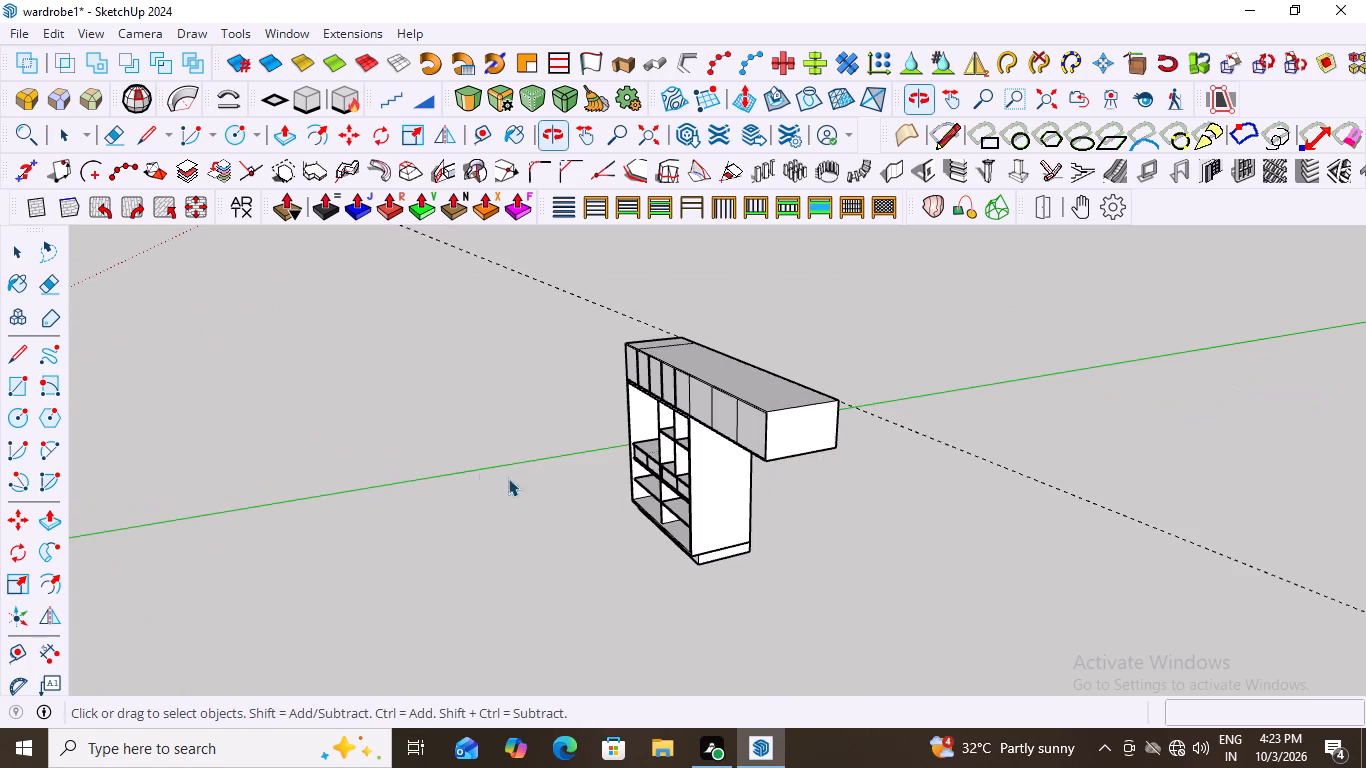
pyautogui.scroll(-6, 851, 496)
pyautogui.moveTo(670, 480); pyautogui.dragTo(970, 482, button='middle')
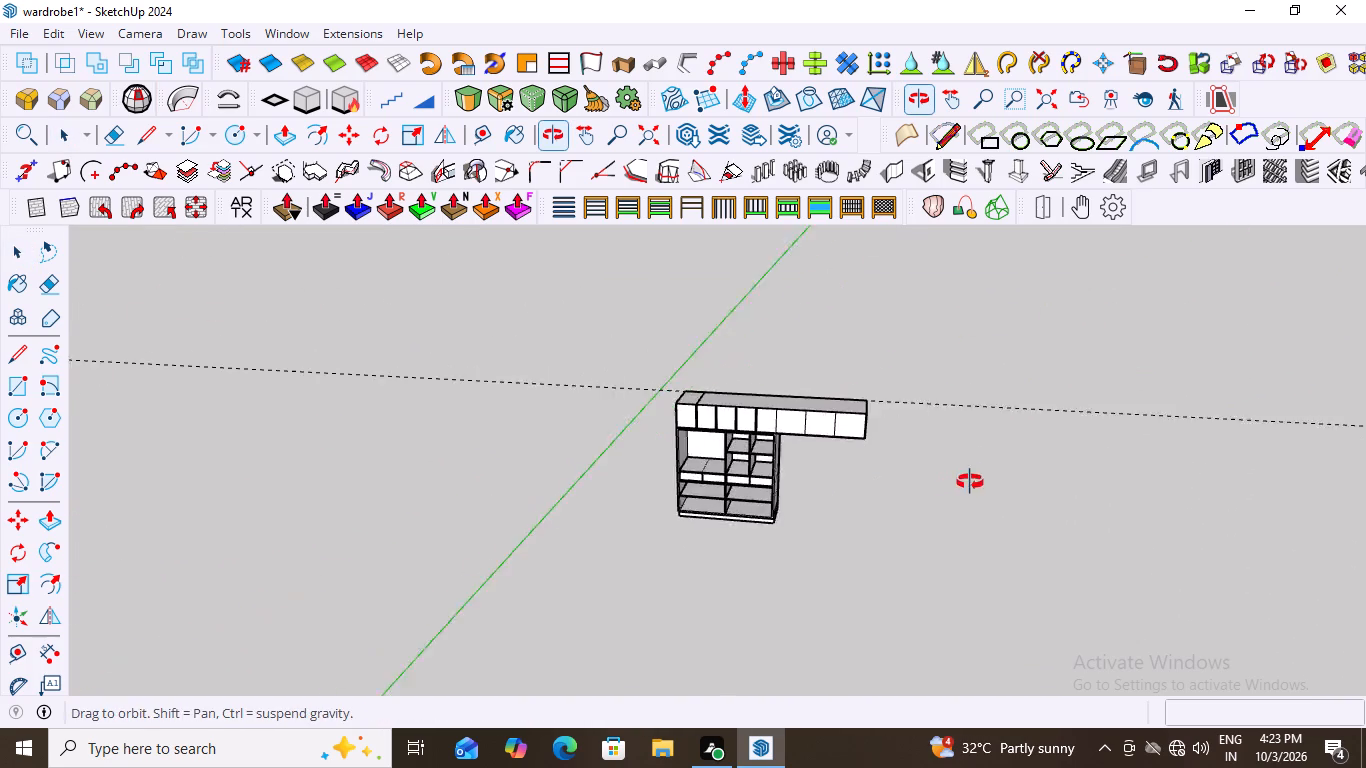
pyautogui.moveTo(970, 482); pyautogui.dragTo(1015, 476, button='middle')
pyautogui.moveTo(648, 462); pyautogui.dragTo(885, 475, button='middle')
pyautogui.moveTo(831, 501); pyautogui.dragTo(753, 519, button='middle')
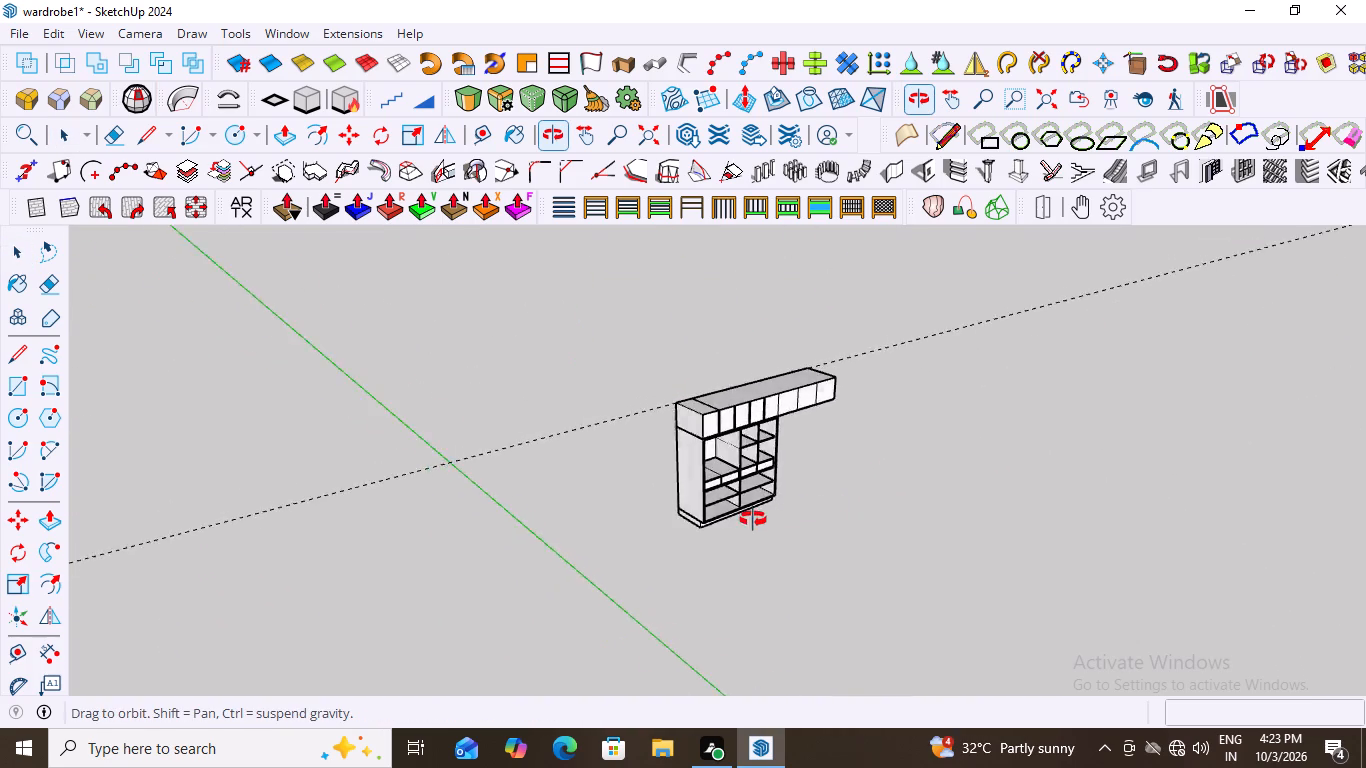
pyautogui.moveTo(753, 519); pyautogui.dragTo(610, 489, button='middle')
pyautogui.moveTo(724, 429); pyautogui.dragTo(724, 438, button='middle')
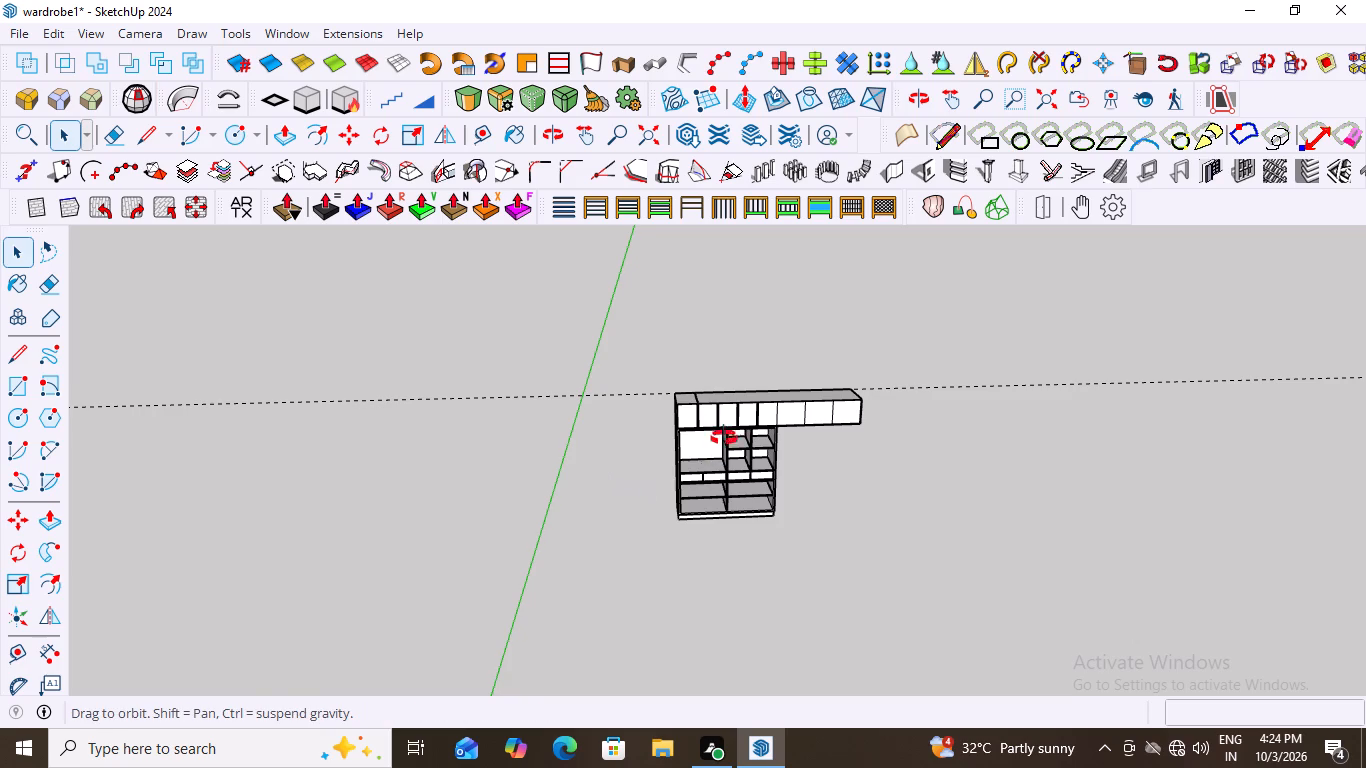
pyautogui.moveTo(724, 438); pyautogui.dragTo(698, 620, button='middle')
pyautogui.scroll(15, 675, 403)
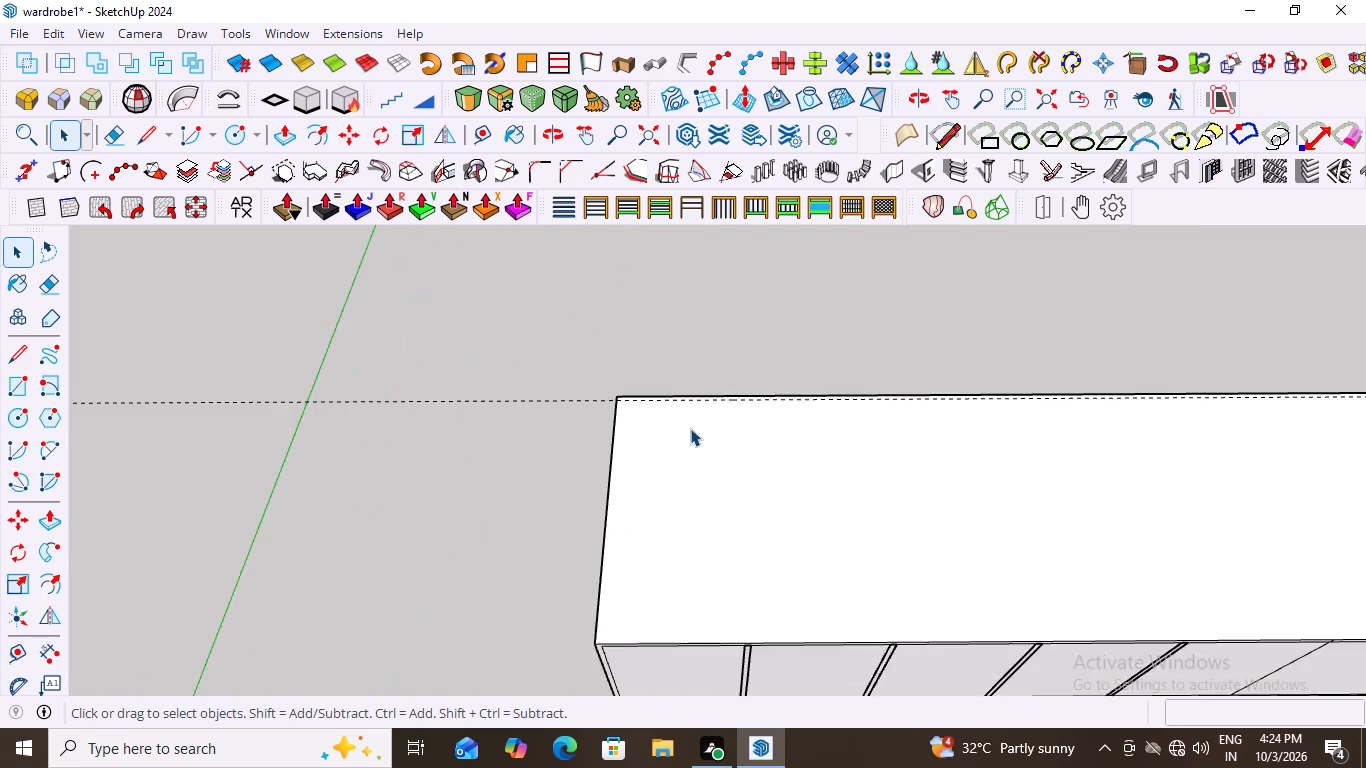
pyautogui.scroll(5, 690, 428)
pyautogui.scroll(-15, 694, 415)
pyautogui.moveTo(773, 515); pyautogui.dragTo(781, 425, button='middle')
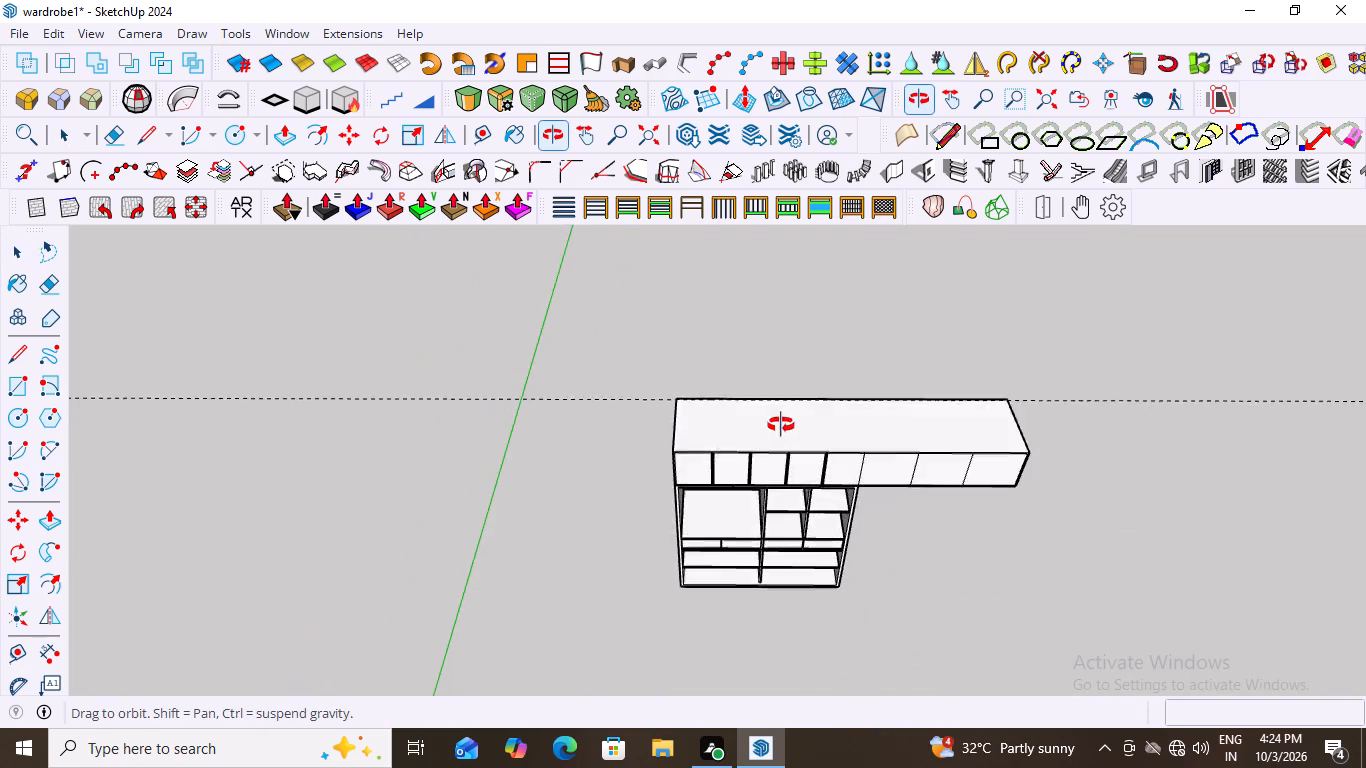
pyautogui.moveTo(781, 425); pyautogui.dragTo(811, 355, button='middle')
# Push the first divider strip of the top cabinet back about 2' 11 1/2", up to the cabinet's rear corner.
pyautogui.scroll(8, 724, 457)
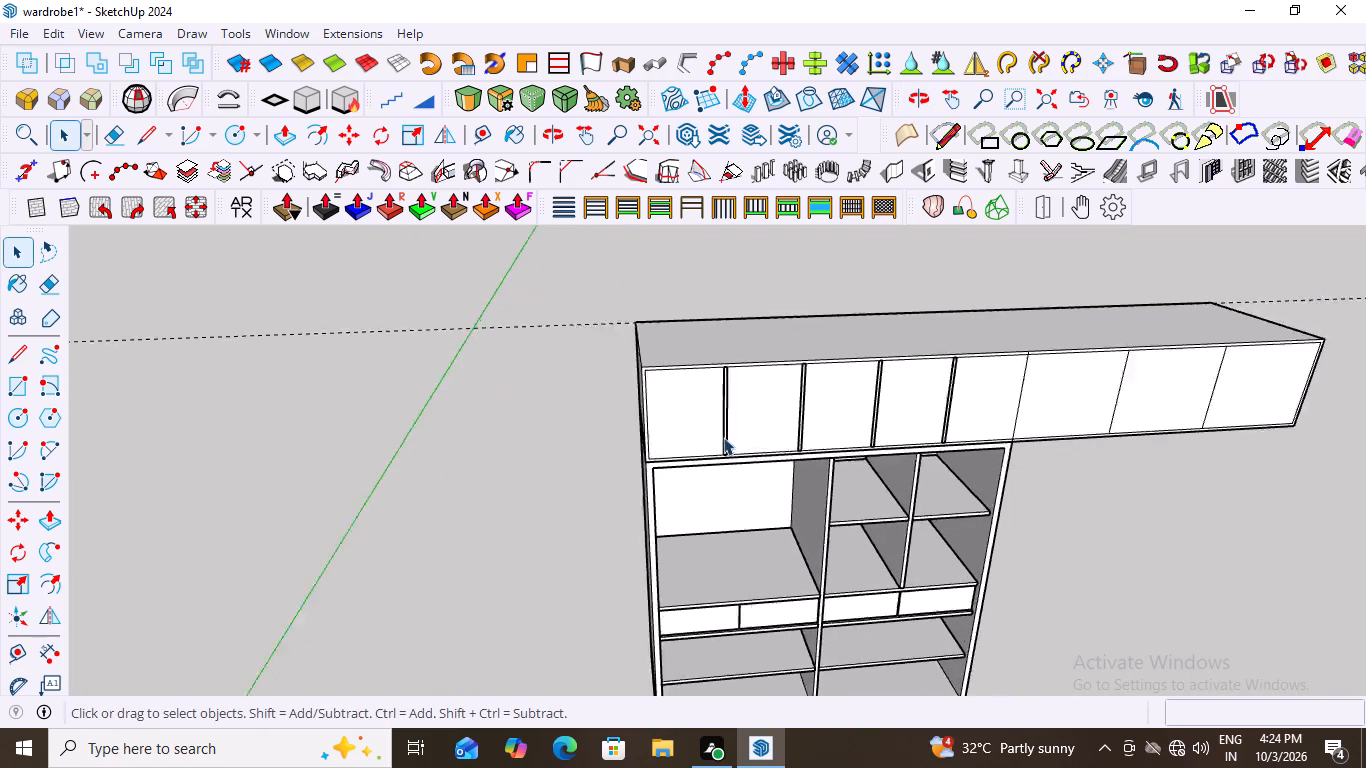
pyautogui.scroll(15, 723, 437)
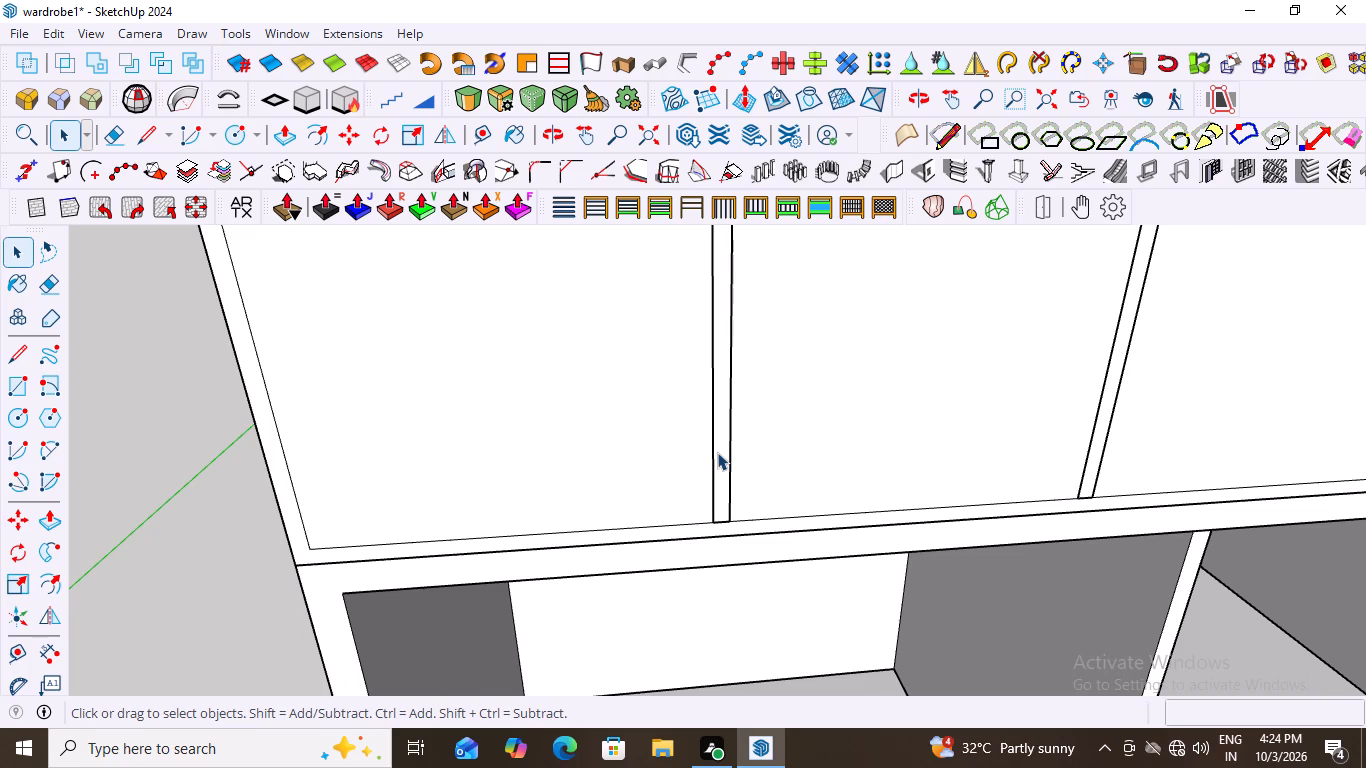
pyautogui.scroll(-15, 717, 452)
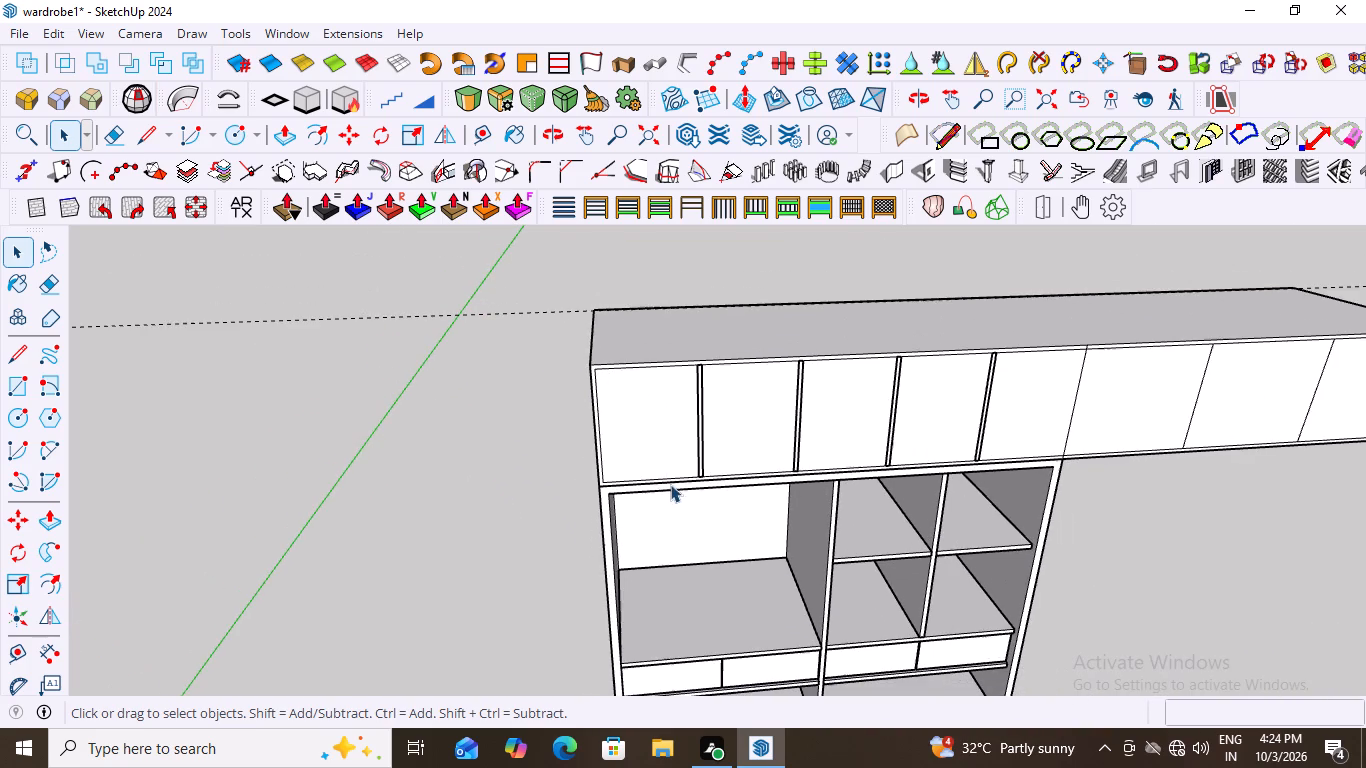
pyautogui.scroll(17, 710, 429)
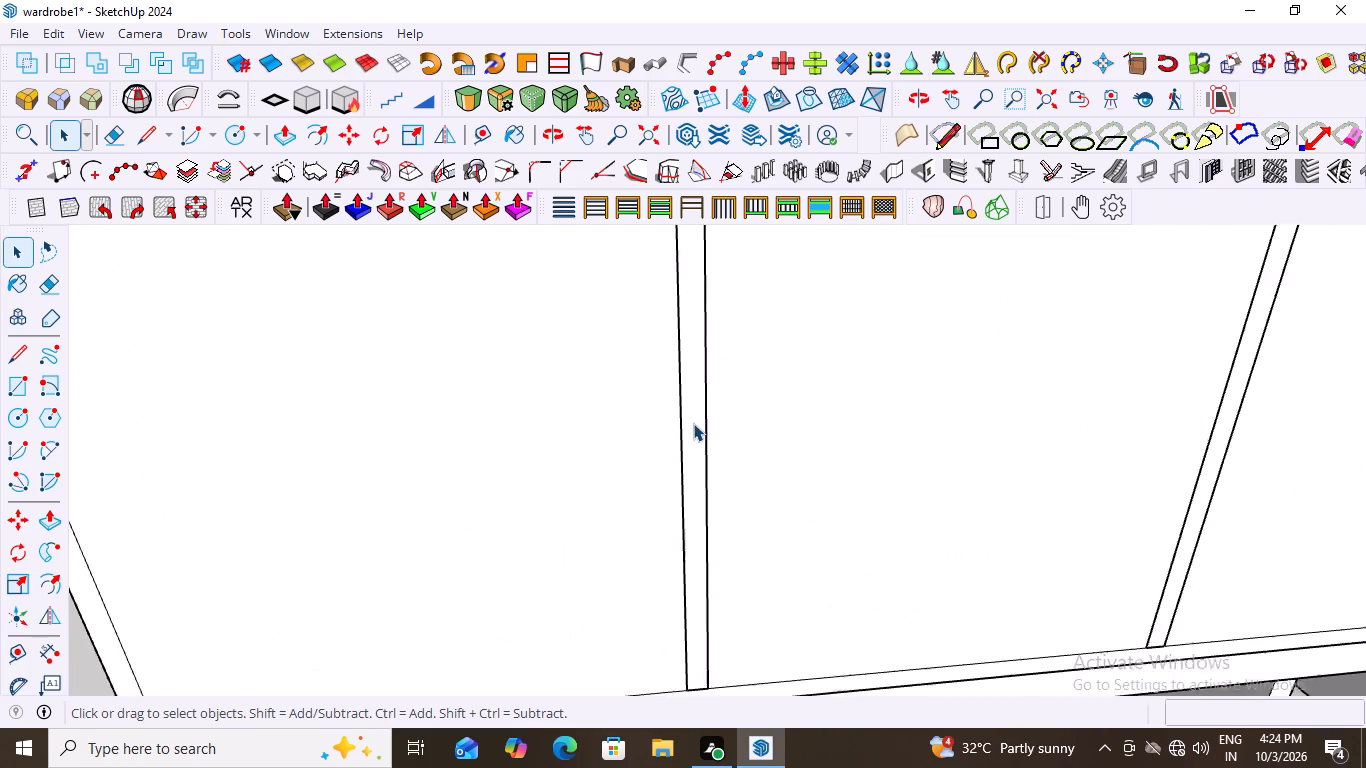
pyautogui.scroll(1, 693, 423)
pyautogui.doubleClick(690, 423)
pyautogui.tripleClick(690, 423)
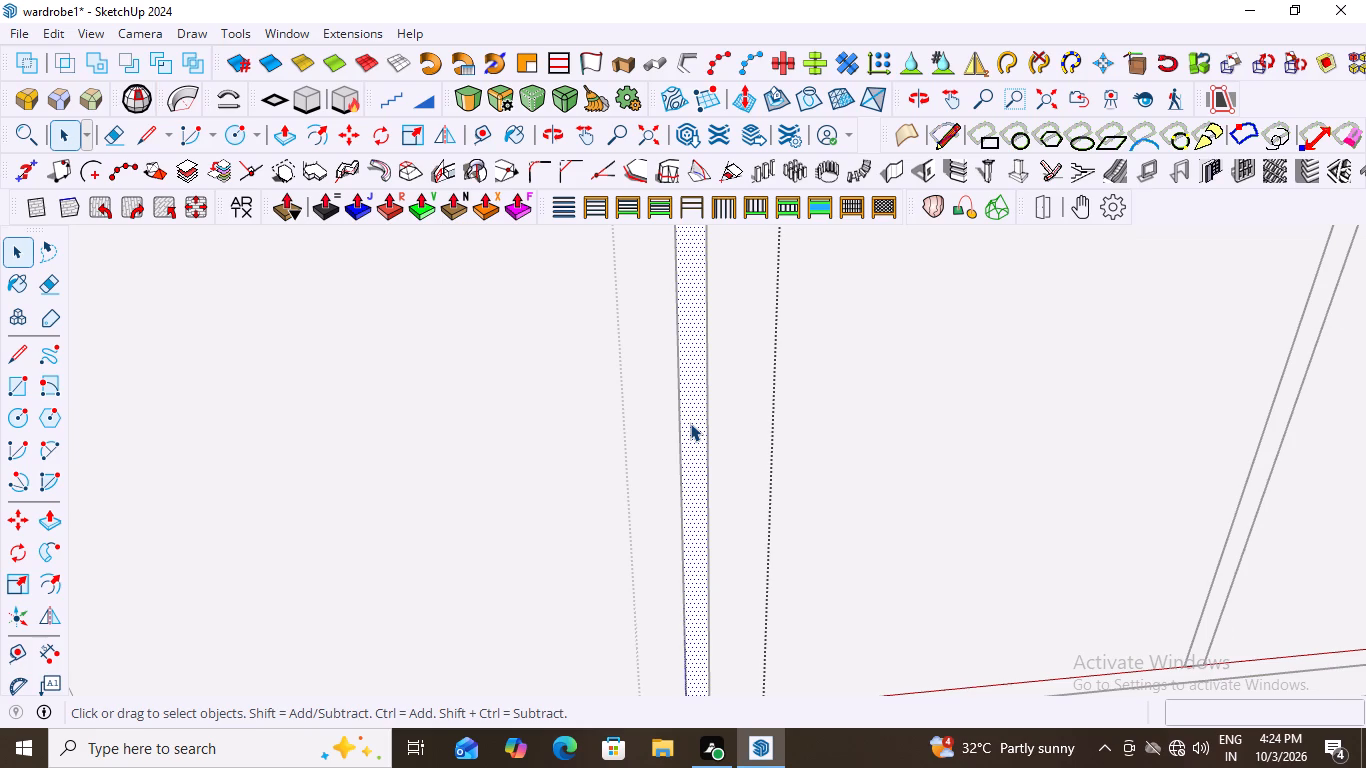
pyautogui.press('p')
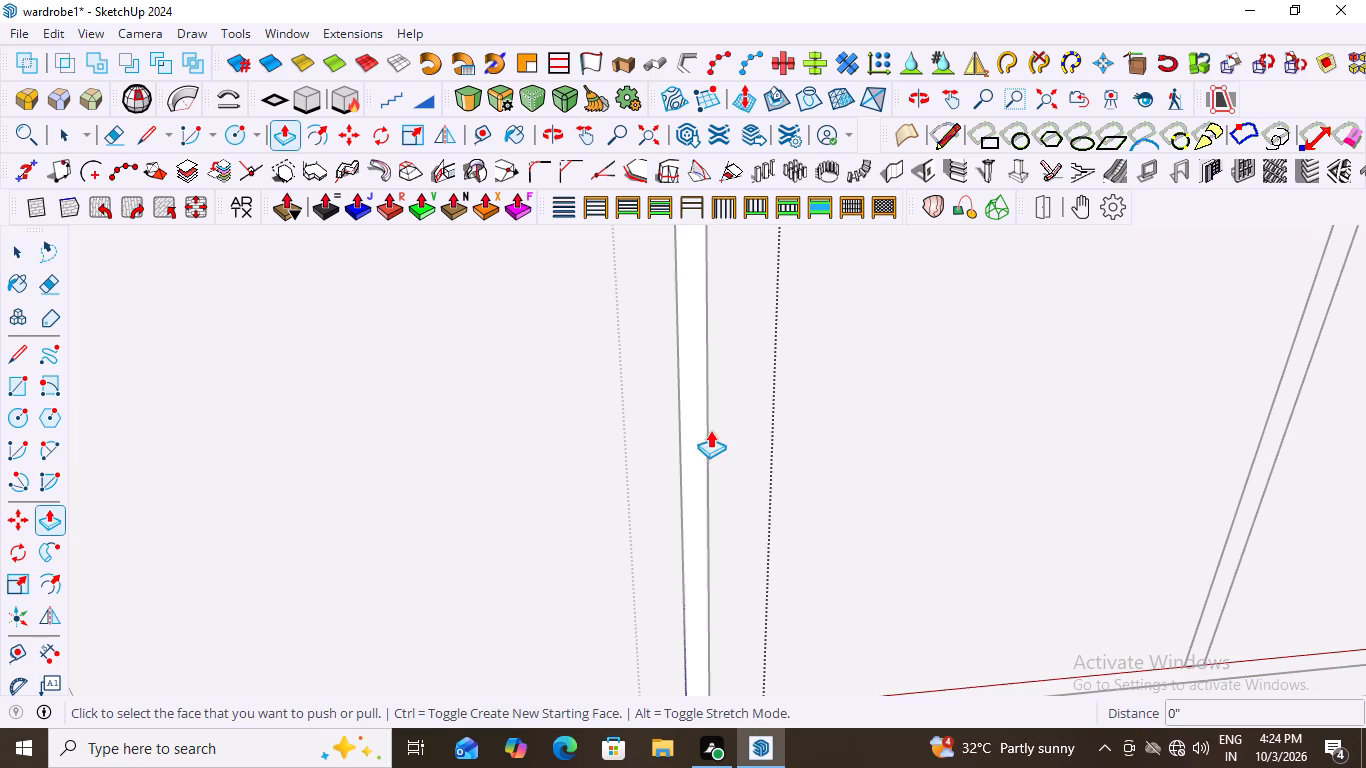
pyautogui.click(693, 437)
pyautogui.scroll(-7, 712, 528)
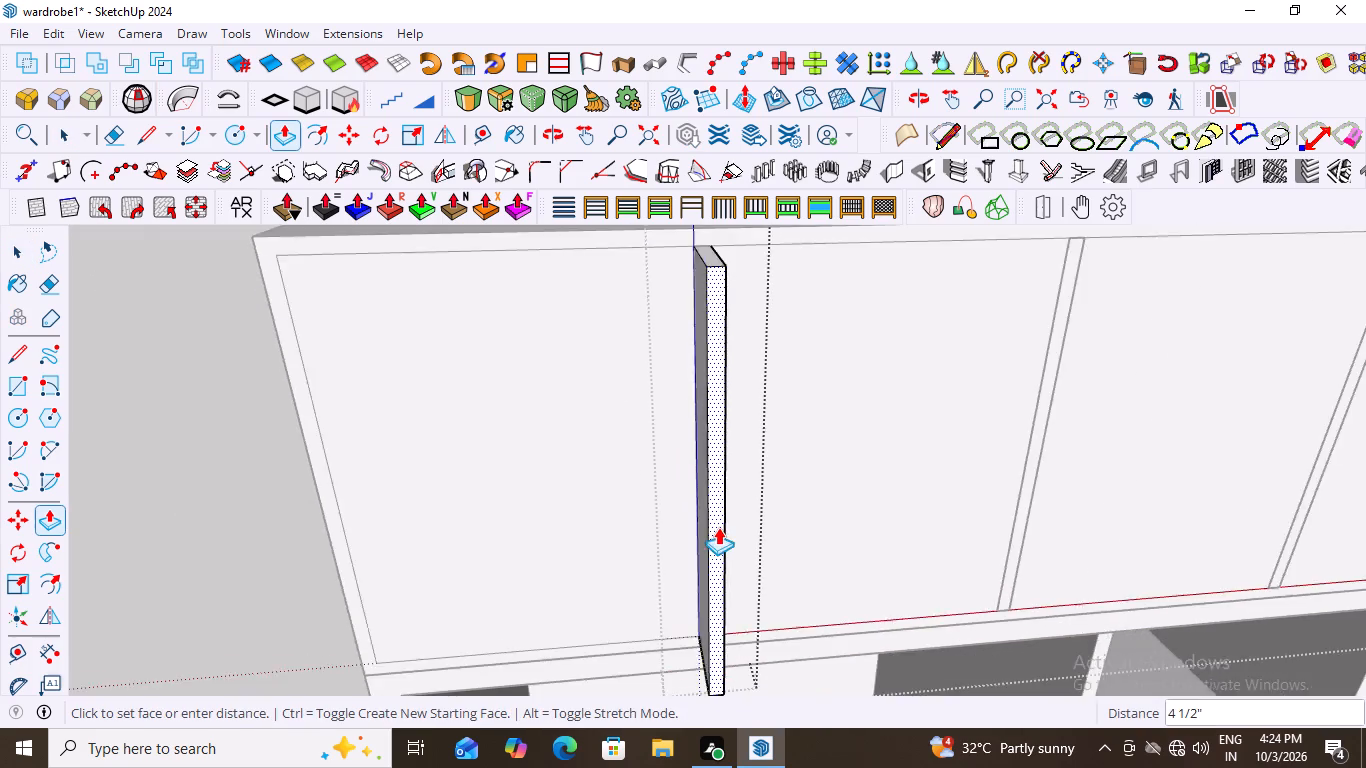
pyautogui.scroll(-7, 718, 527)
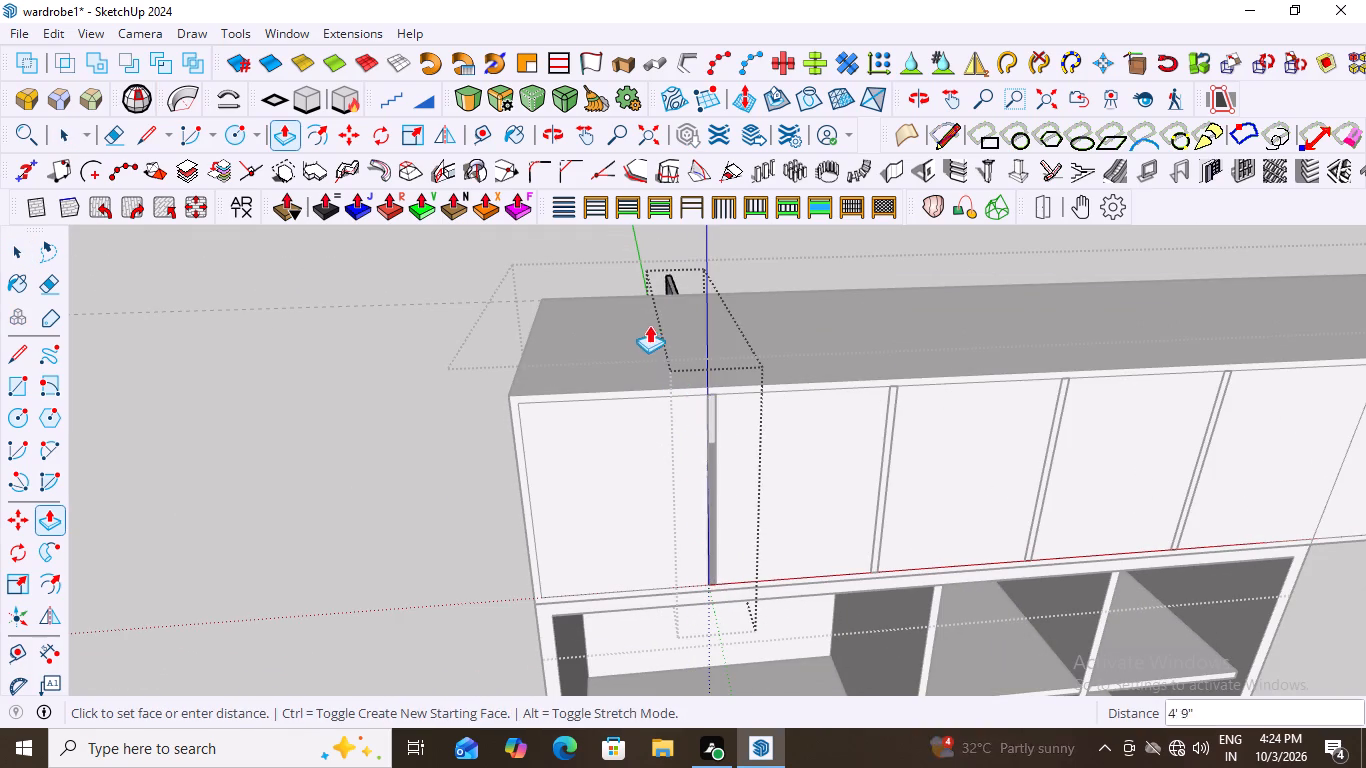
pyautogui.scroll(6, 627, 290)
pyautogui.moveTo(619, 289); pyautogui.dragTo(625, 293, button='middle')
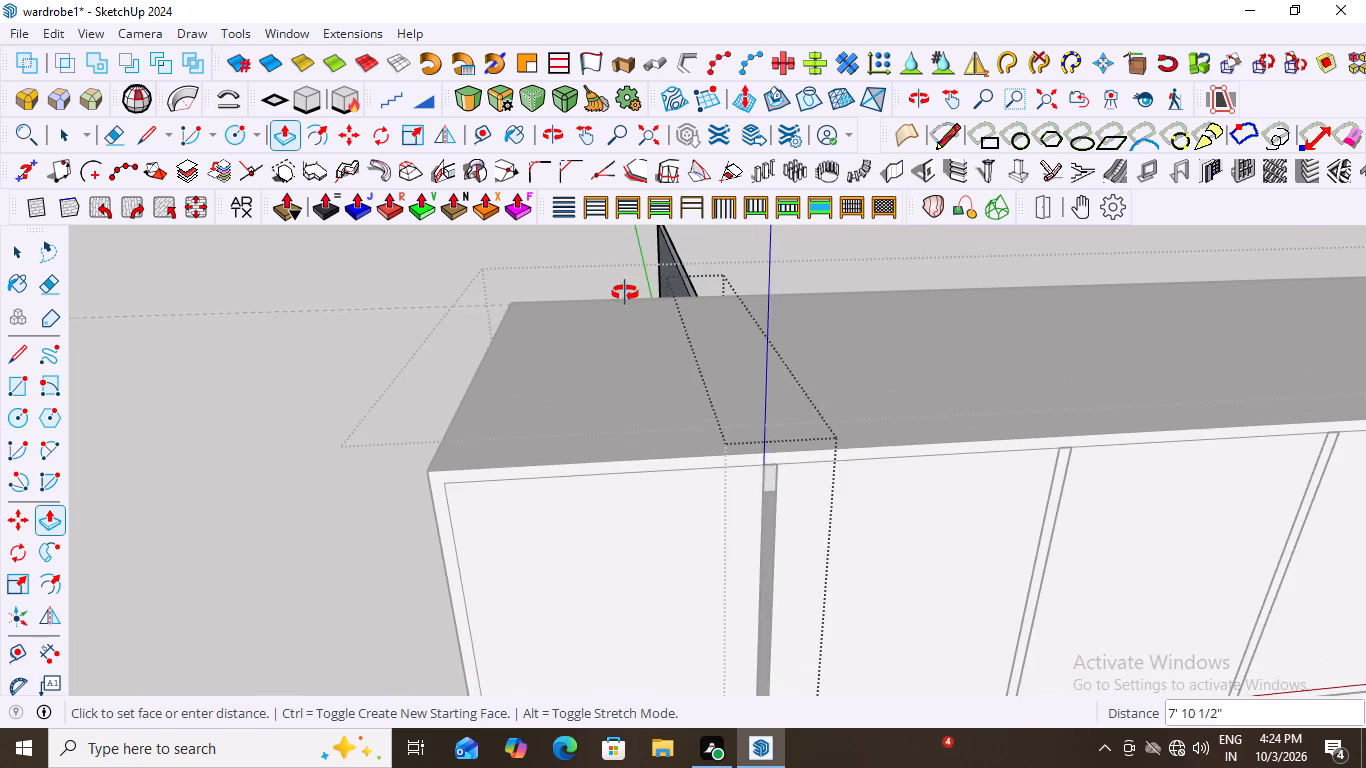
pyautogui.moveTo(625, 293); pyautogui.dragTo(650, 401, button='middle')
pyautogui.scroll(-1, 486, 348)
pyautogui.scroll(3, 445, 212)
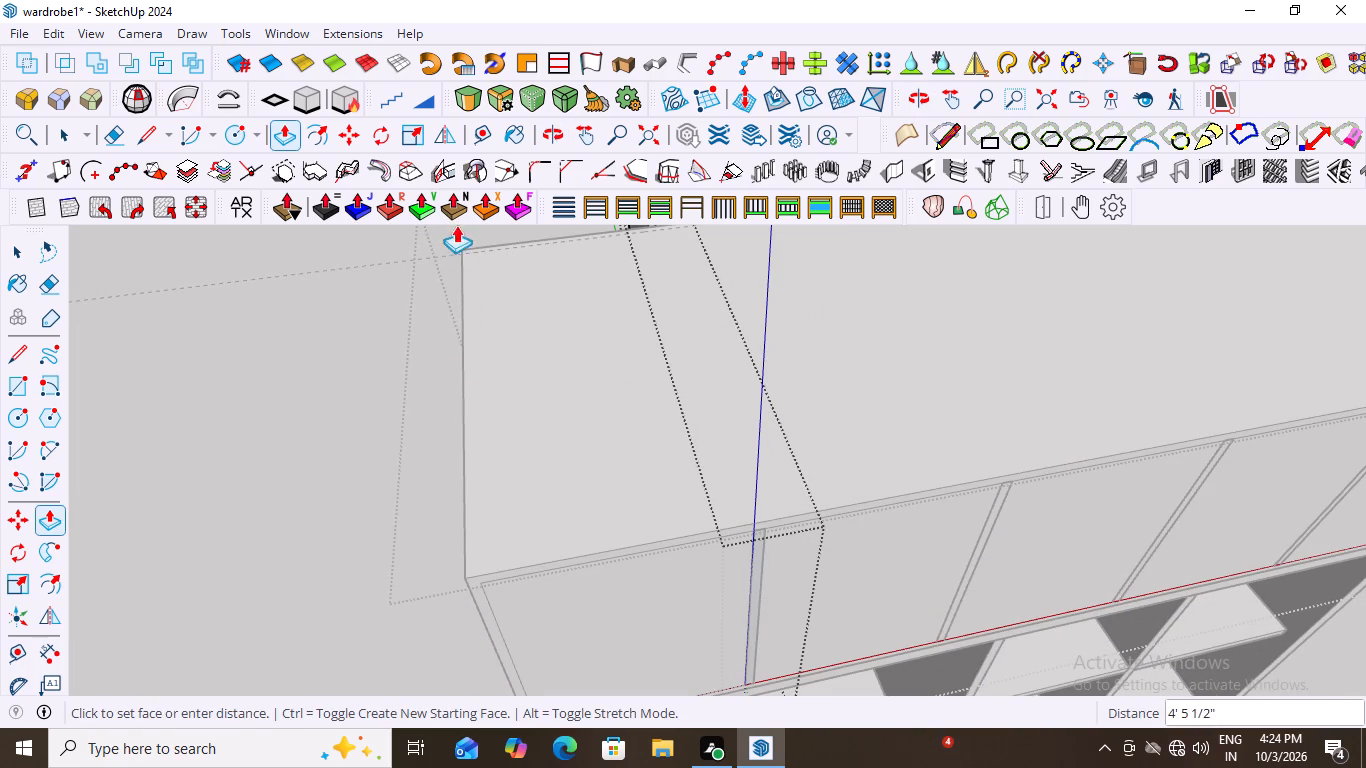
pyautogui.moveTo(500, 475); pyautogui.dragTo(501, 499, button='middle')
pyautogui.scroll(-10, 501, 503)
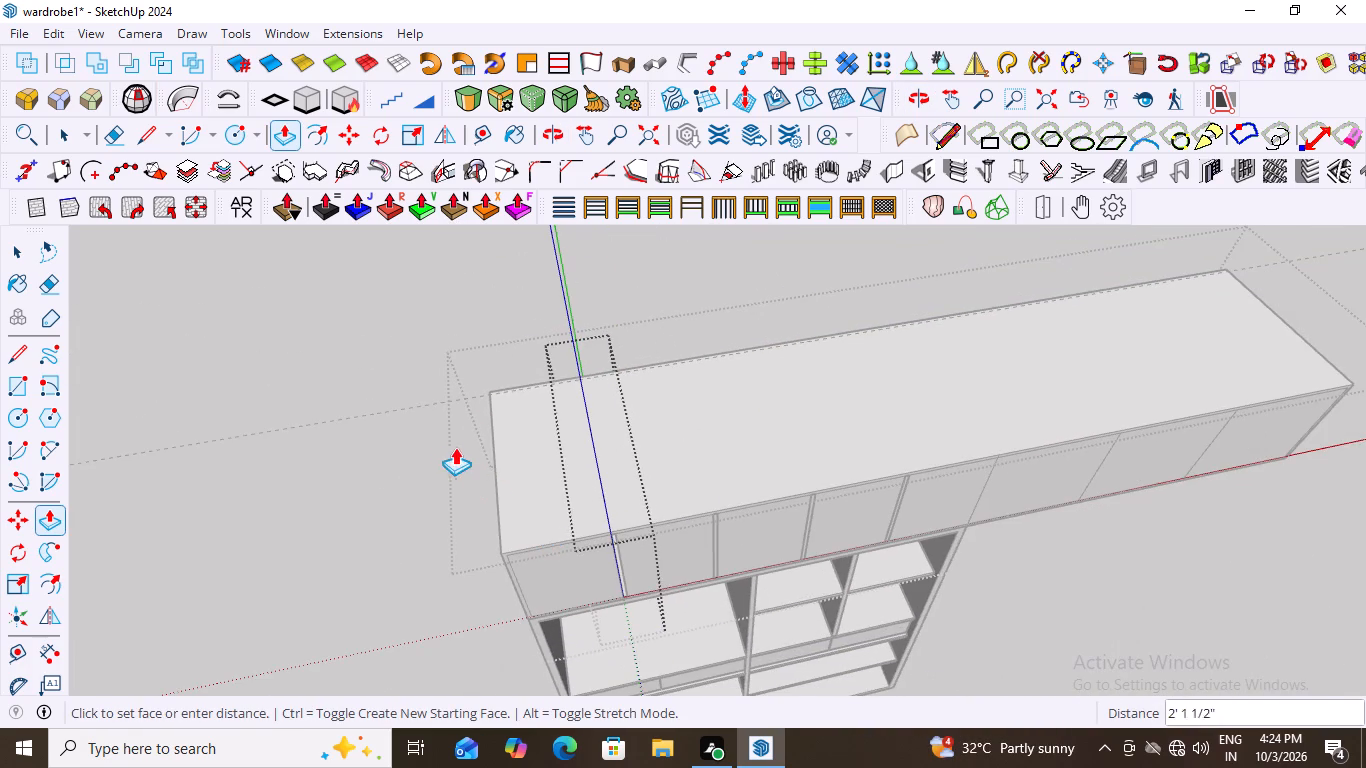
pyautogui.scroll(2, 448, 437)
pyautogui.scroll(11, 484, 328)
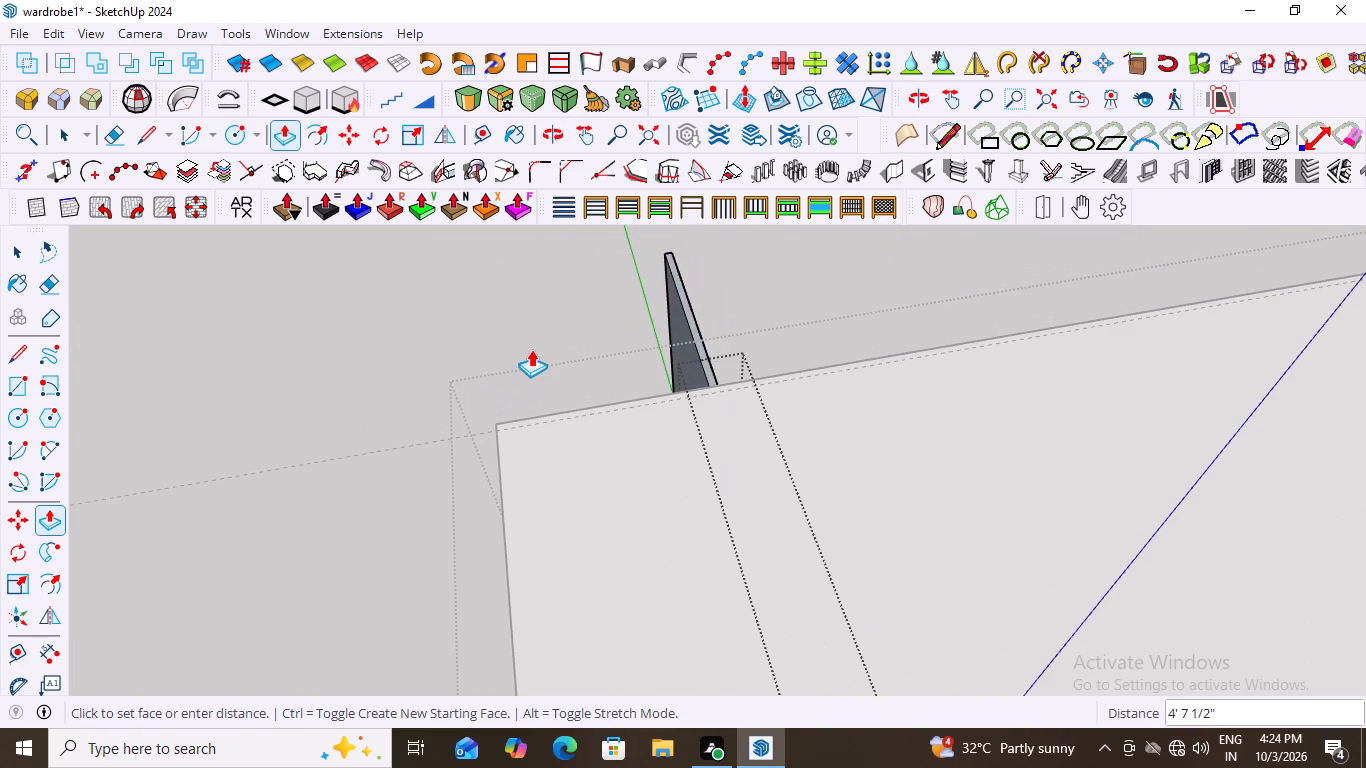
pyautogui.scroll(4, 531, 349)
pyautogui.scroll(11, 486, 463)
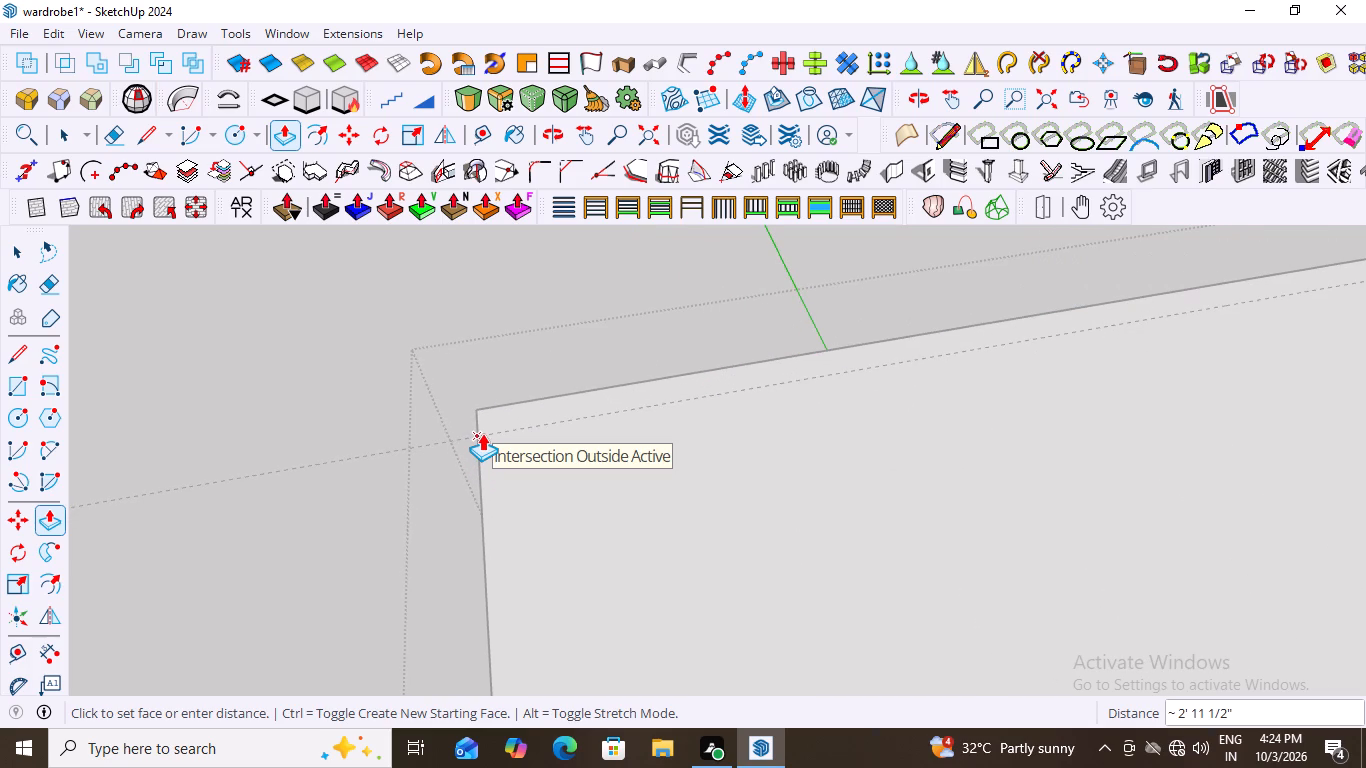
pyautogui.click(482, 433)
# Inspect the recessed first divider from the front and leave the divider's group.
pyautogui.scroll(-18, 335, 357)
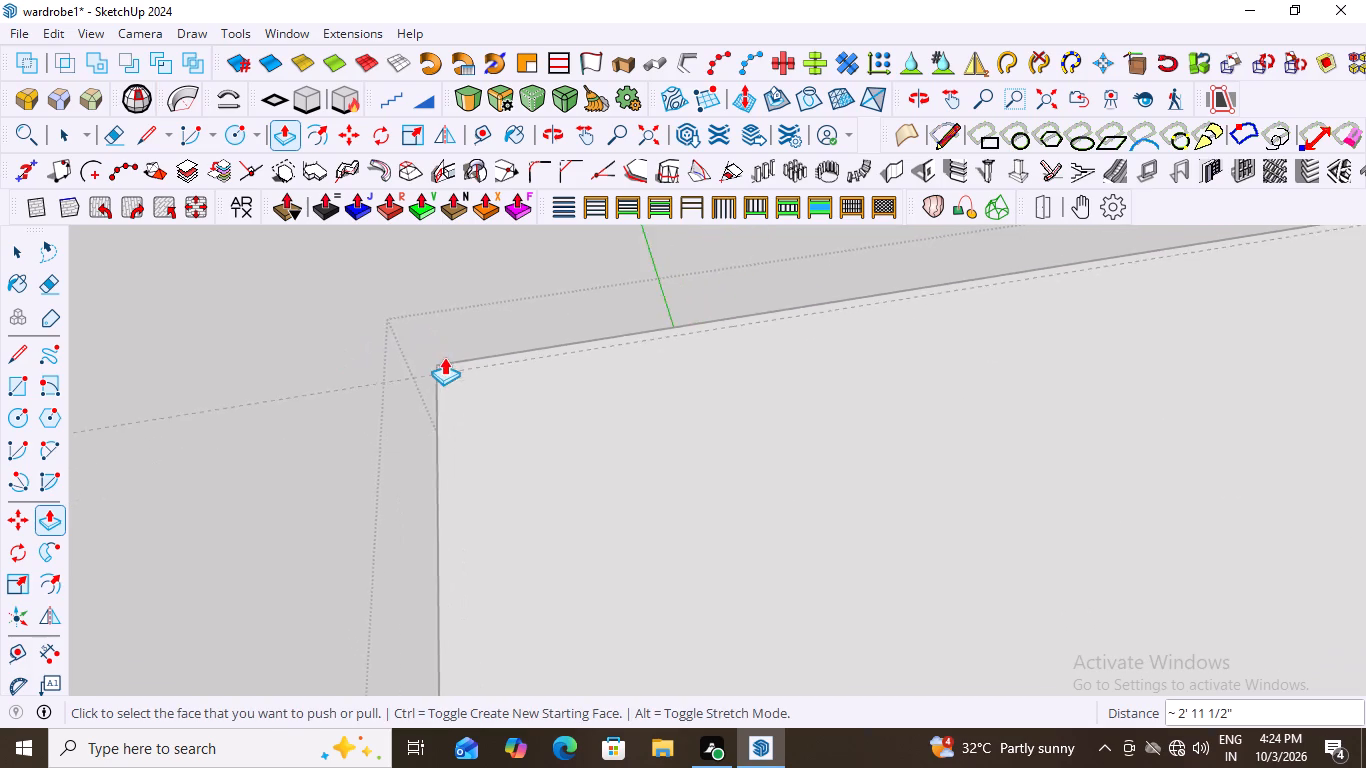
pyautogui.scroll(-20, 444, 357)
pyautogui.moveTo(704, 489); pyautogui.dragTo(650, 358, button='middle')
pyautogui.scroll(3, 643, 404)
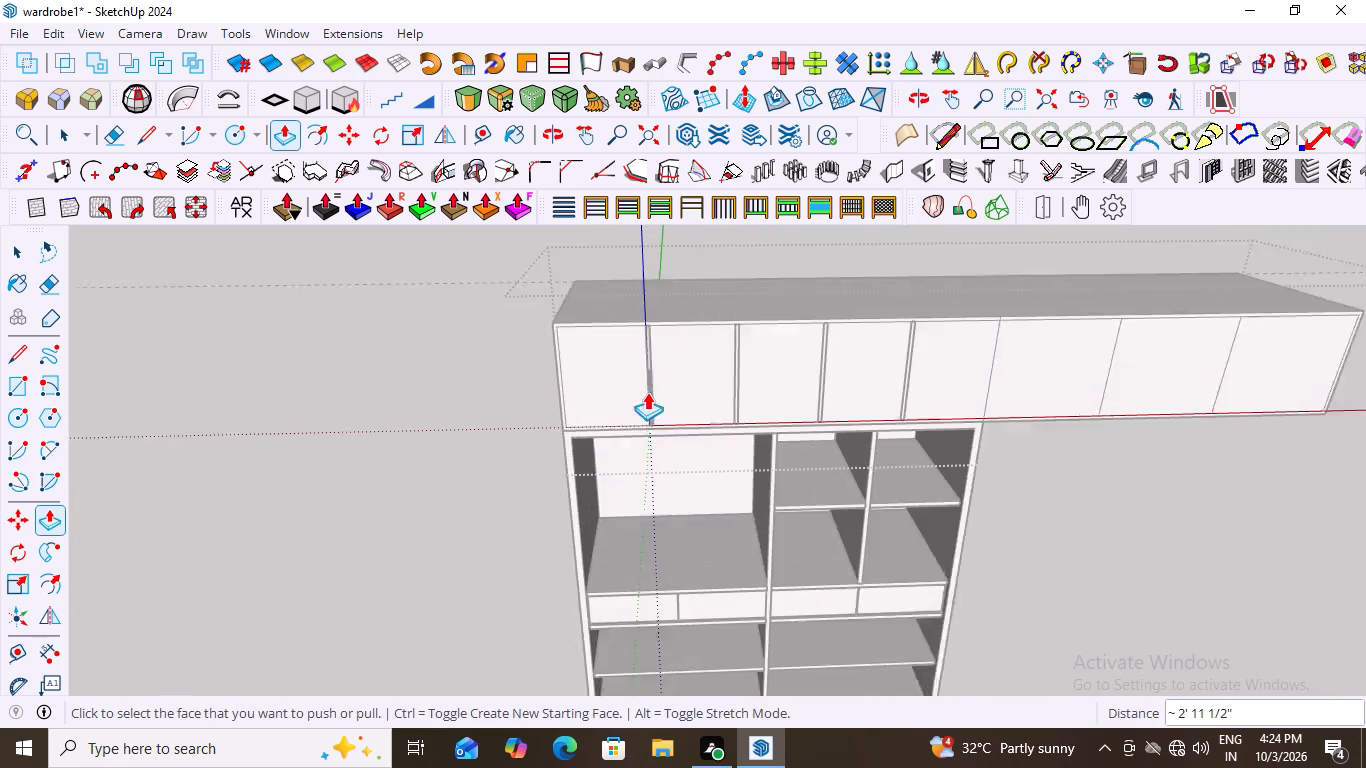
pyautogui.scroll(17, 647, 392)
pyautogui.scroll(-11, 548, 340)
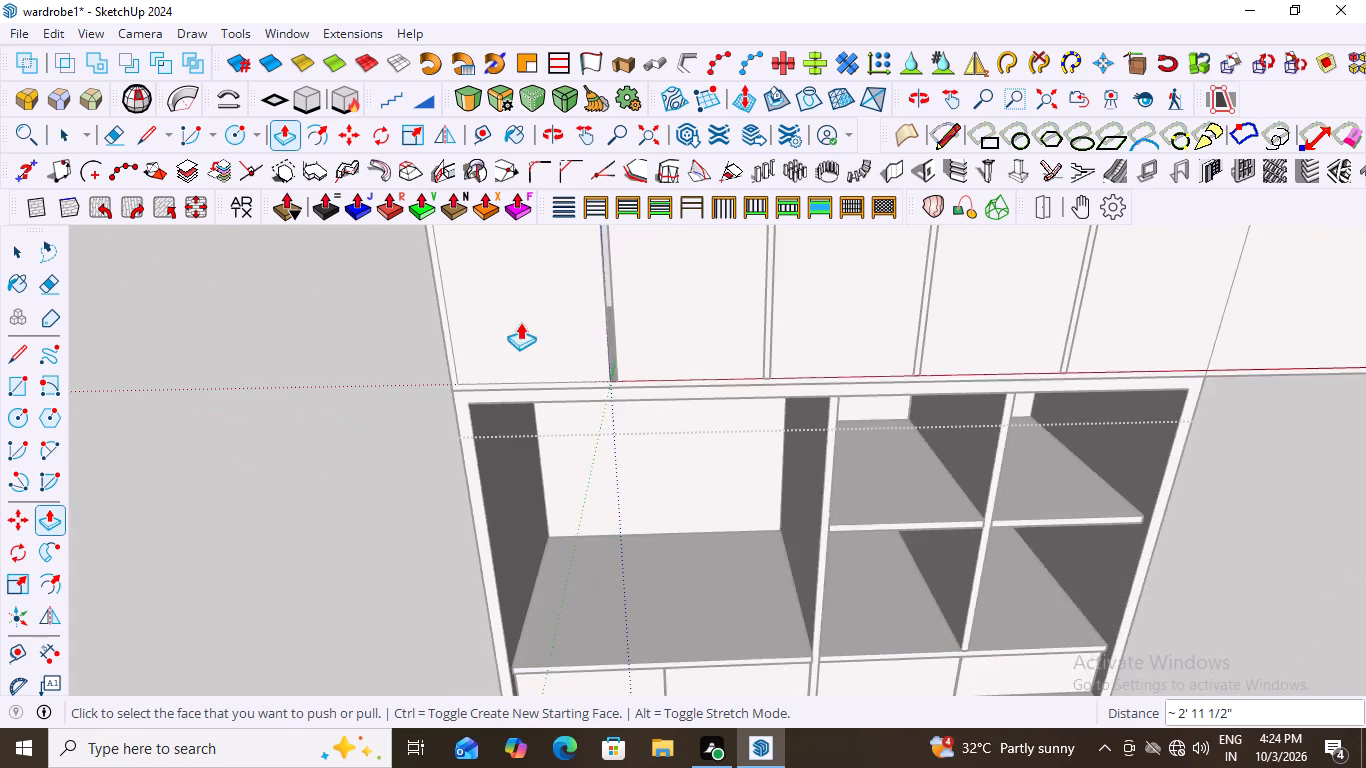
pyautogui.scroll(-16, 520, 322)
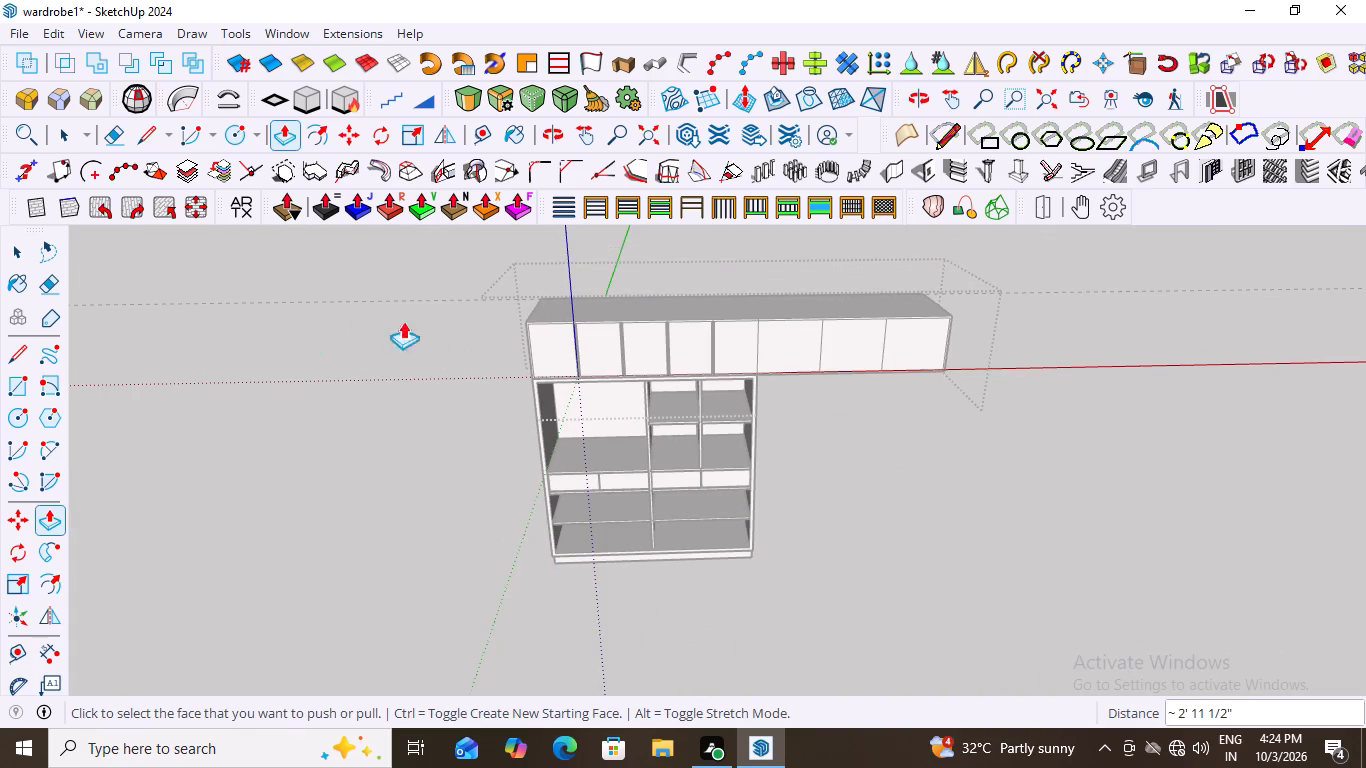
pyautogui.scroll(7, 551, 367)
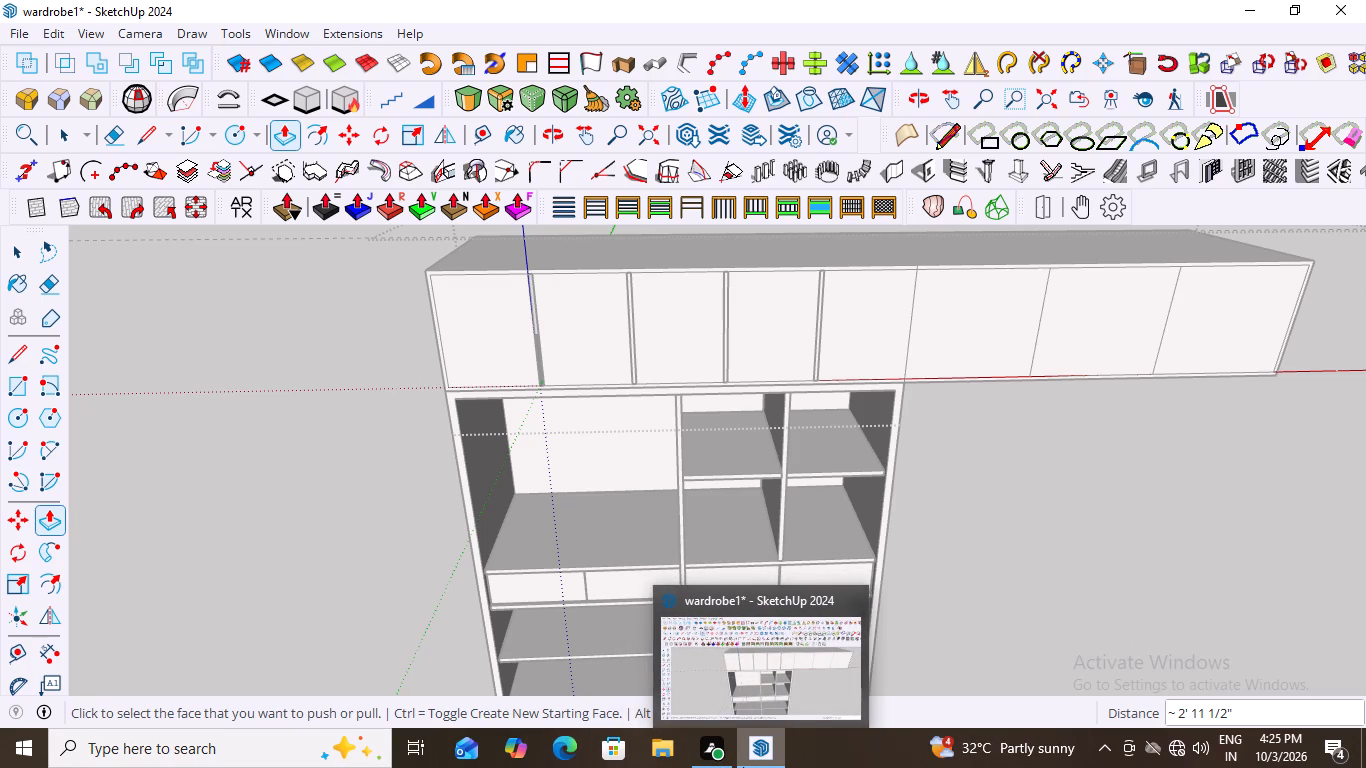
pyautogui.scroll(-2, 867, 691)
pyautogui.click(1028, 487)
pyautogui.press('space')
pyautogui.click(1028, 487)
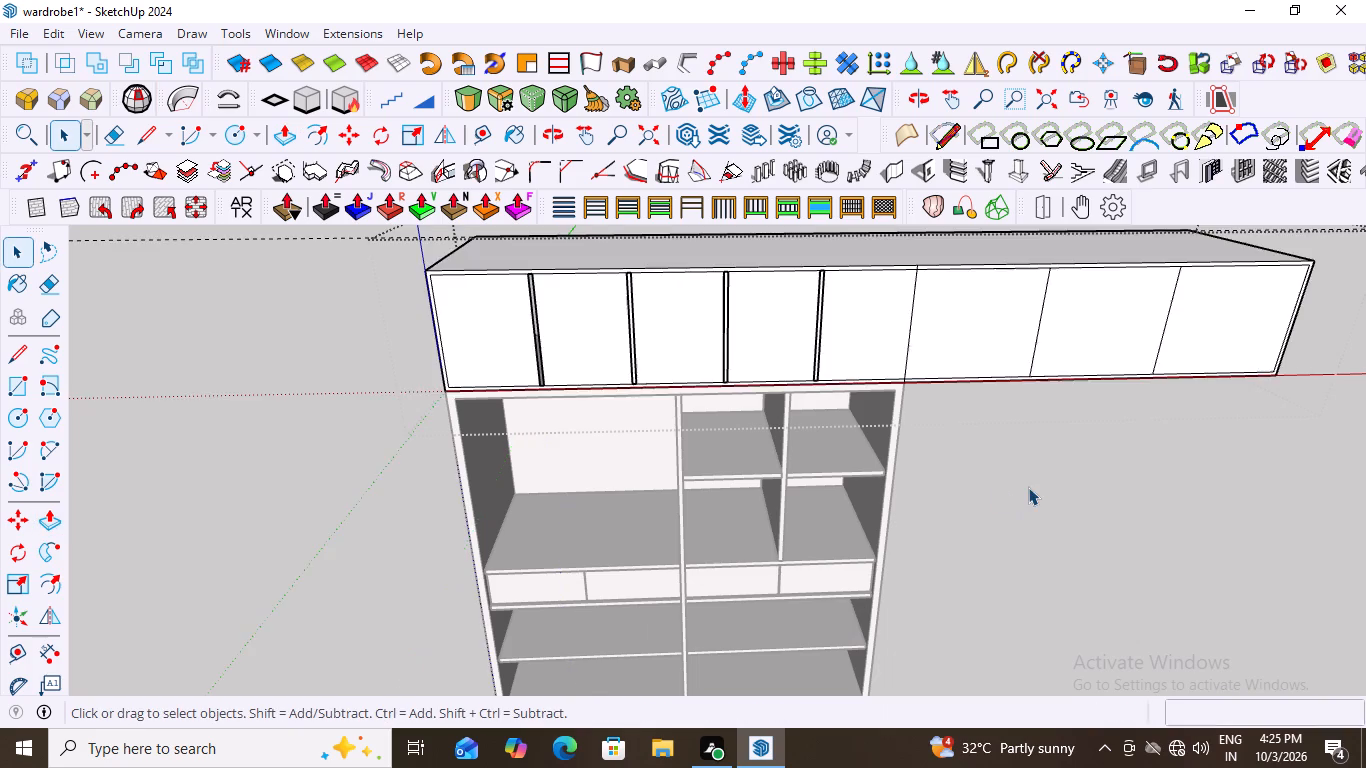
# Examine the top cabinet and wardrobe from the front and the overhanging end, and leave the cabinet's group.
pyautogui.scroll(-8, 846, 470)
pyautogui.moveTo(853, 389); pyautogui.dragTo(856, 346, button='middle')
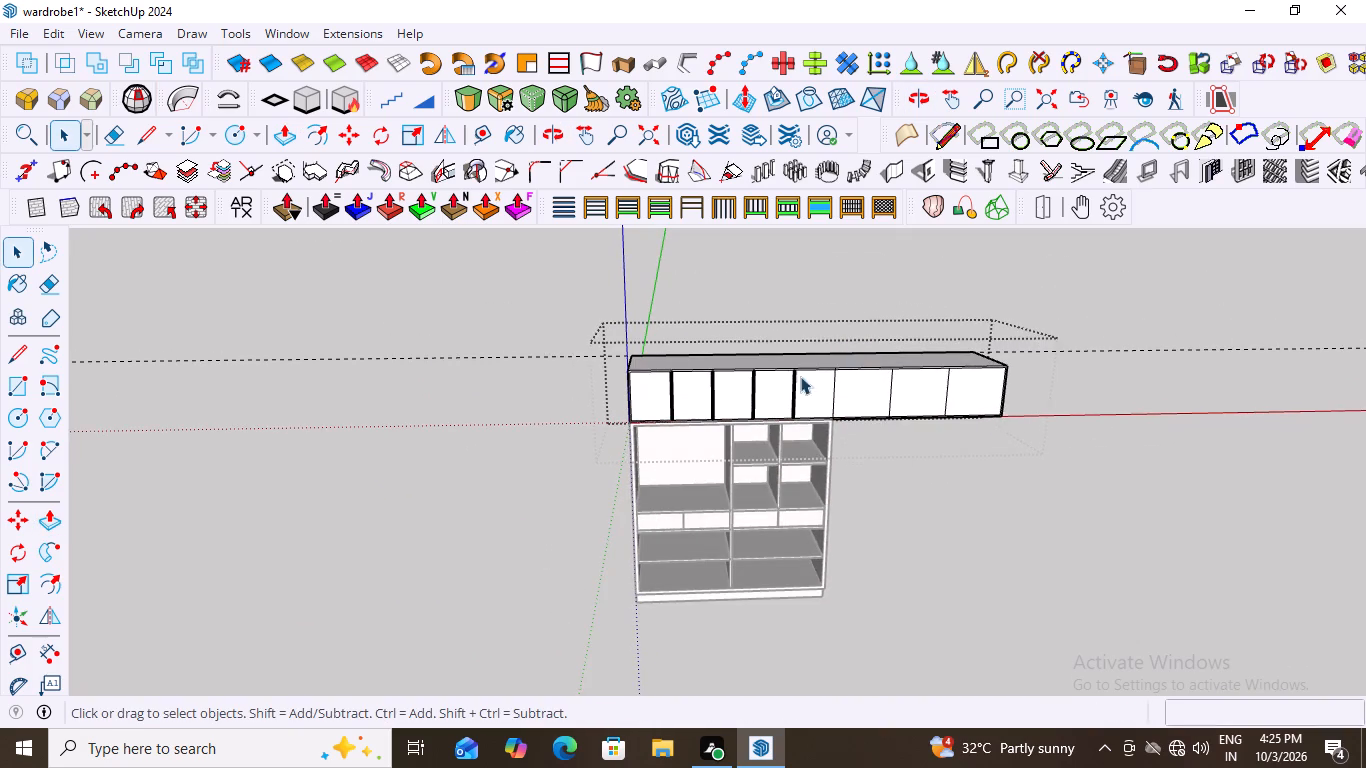
pyautogui.scroll(11, 678, 389)
pyautogui.scroll(-9, 666, 383)
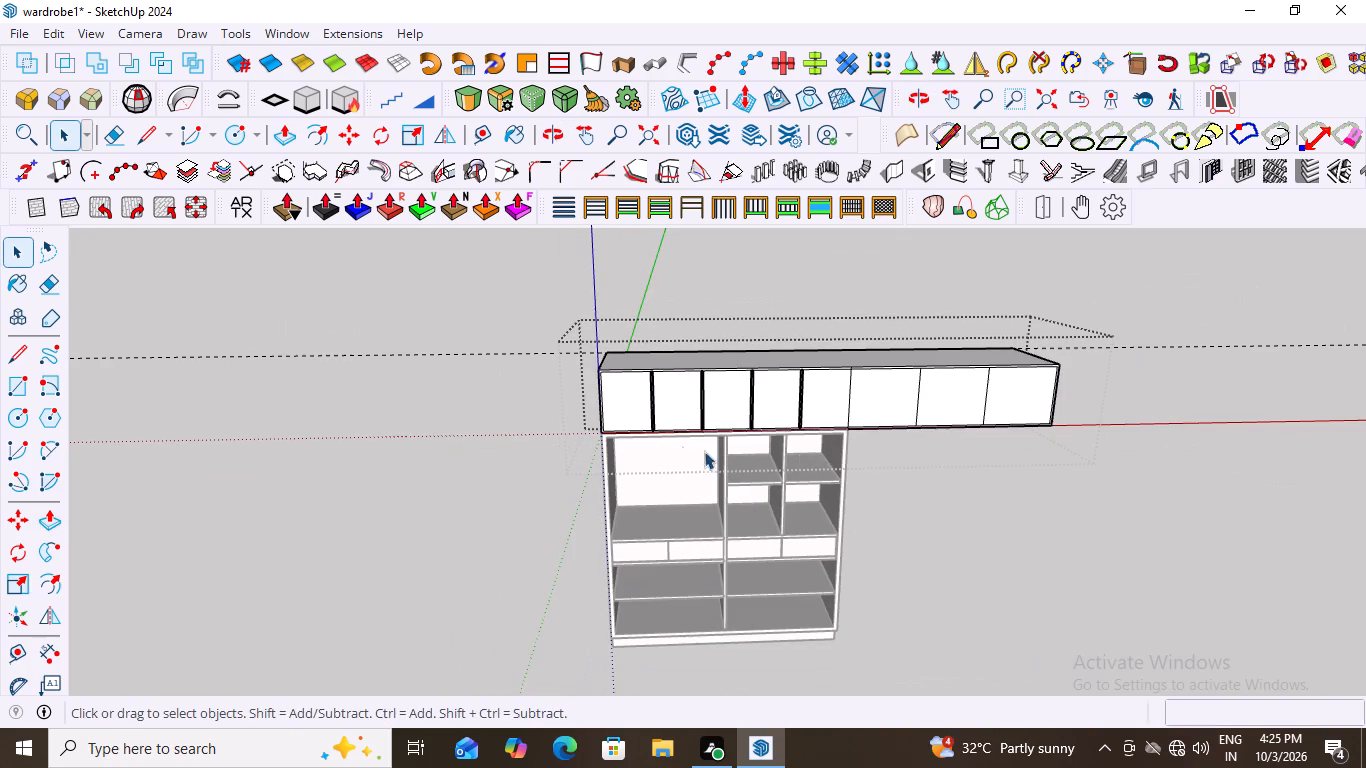
pyautogui.moveTo(763, 397); pyautogui.dragTo(740, 396, button='middle')
pyautogui.moveTo(833, 459); pyautogui.dragTo(590, 420, button='middle')
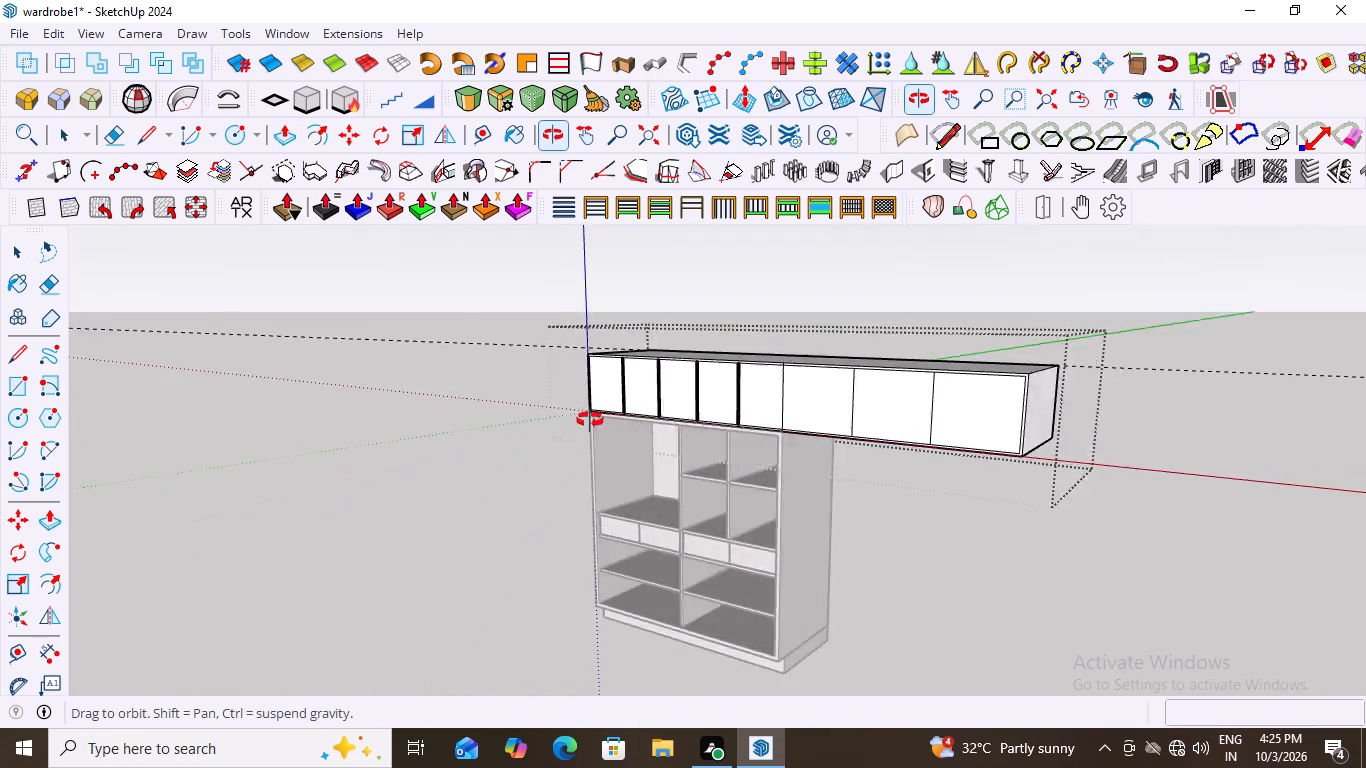
pyautogui.moveTo(590, 420); pyautogui.dragTo(567, 418, button='middle')
pyautogui.moveTo(894, 475); pyautogui.dragTo(923, 476, button='middle')
pyautogui.scroll(-4, 926, 476)
pyautogui.moveTo(853, 485); pyautogui.dragTo(975, 501, button='middle')
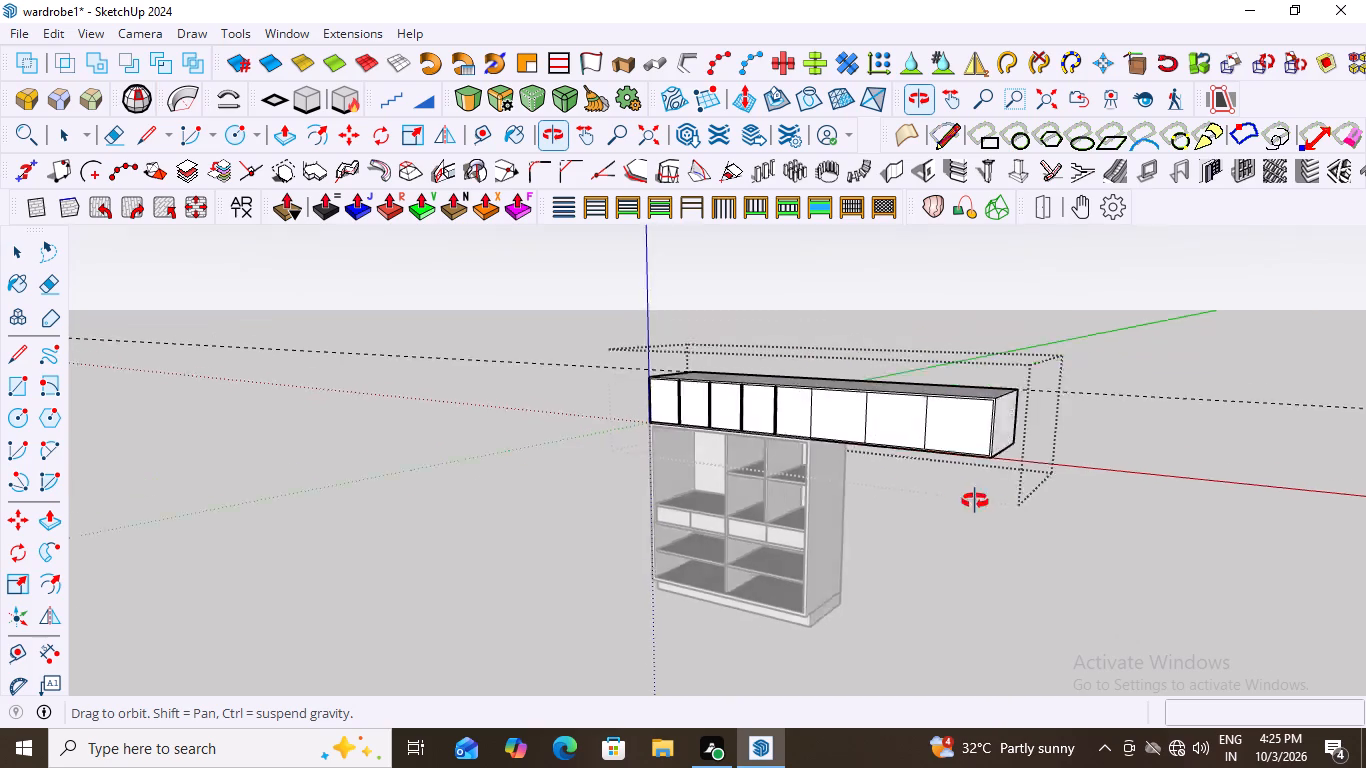
pyautogui.moveTo(975, 501); pyautogui.dragTo(1147, 465, button='middle')
pyautogui.scroll(6, 691, 384)
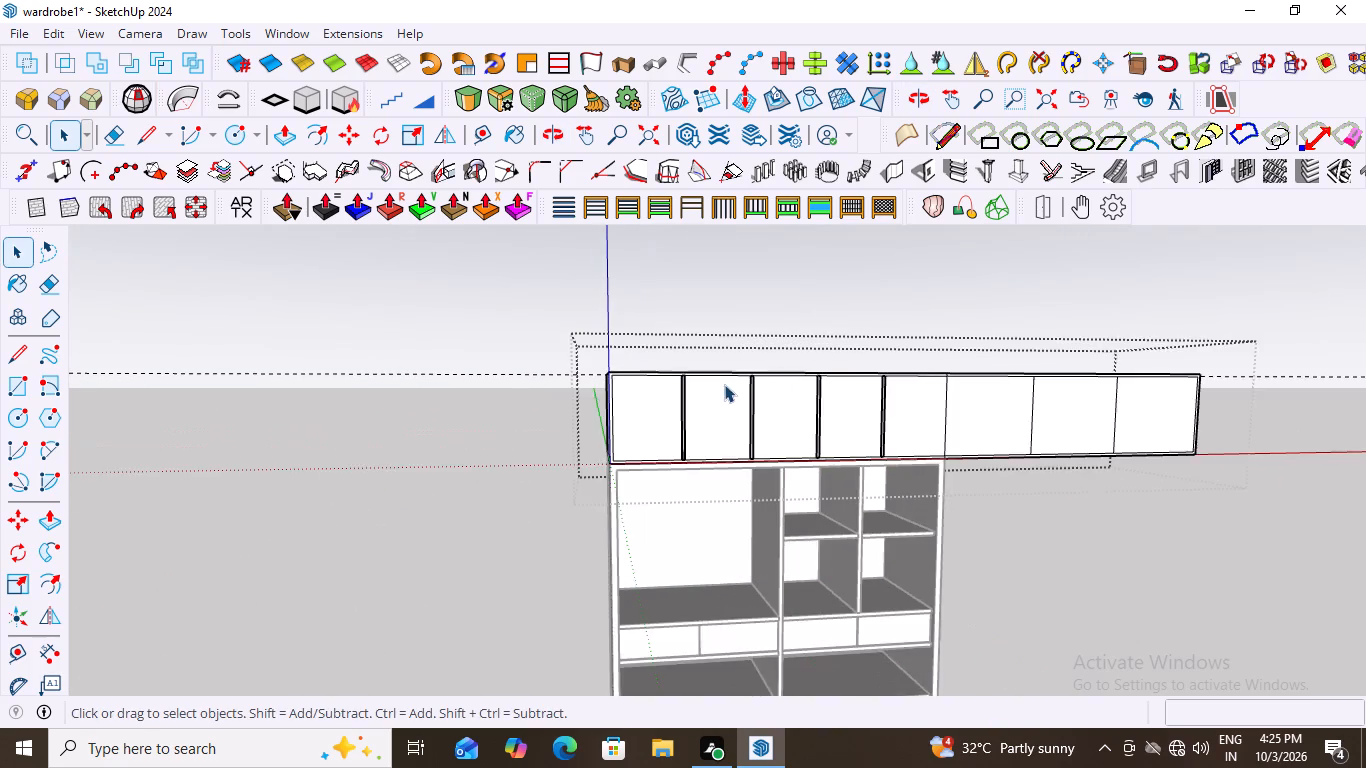
pyautogui.scroll(2, 724, 384)
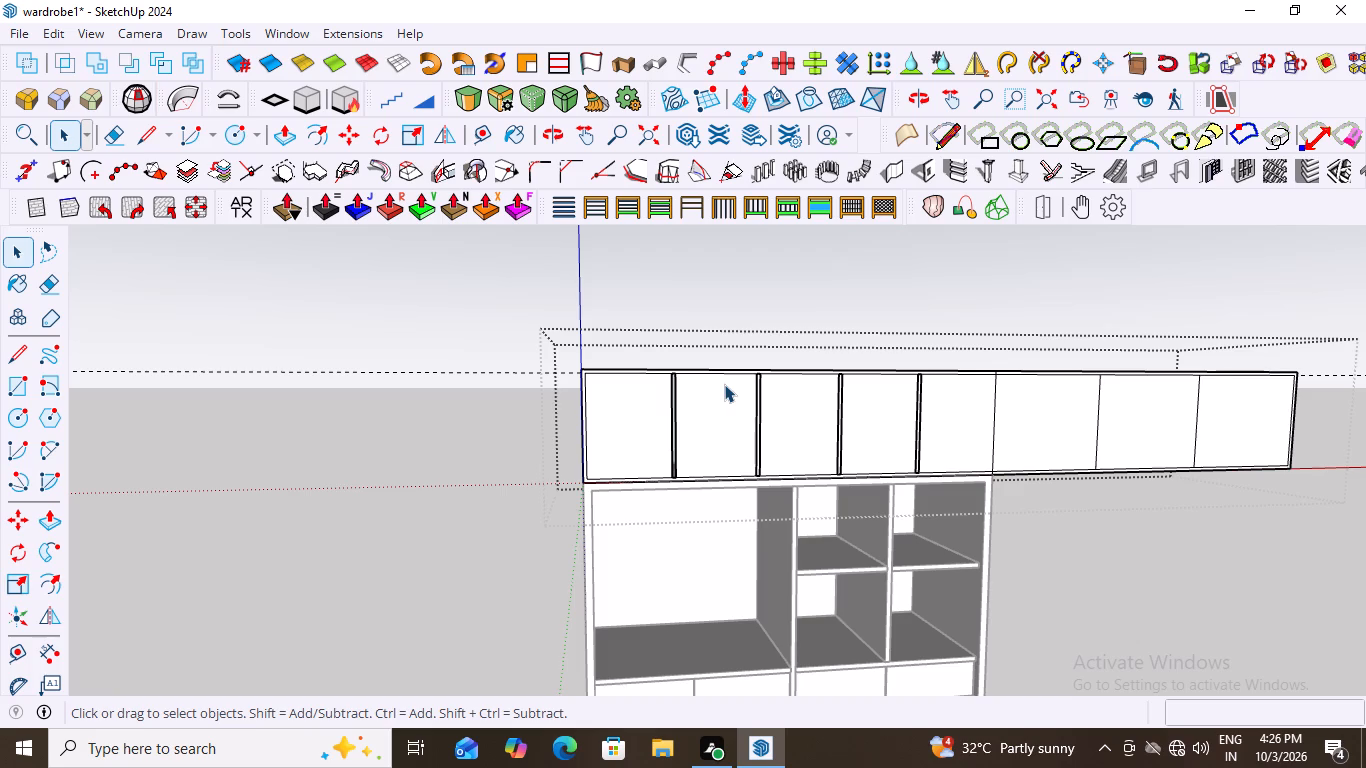
pyautogui.scroll(-8, 700, 365)
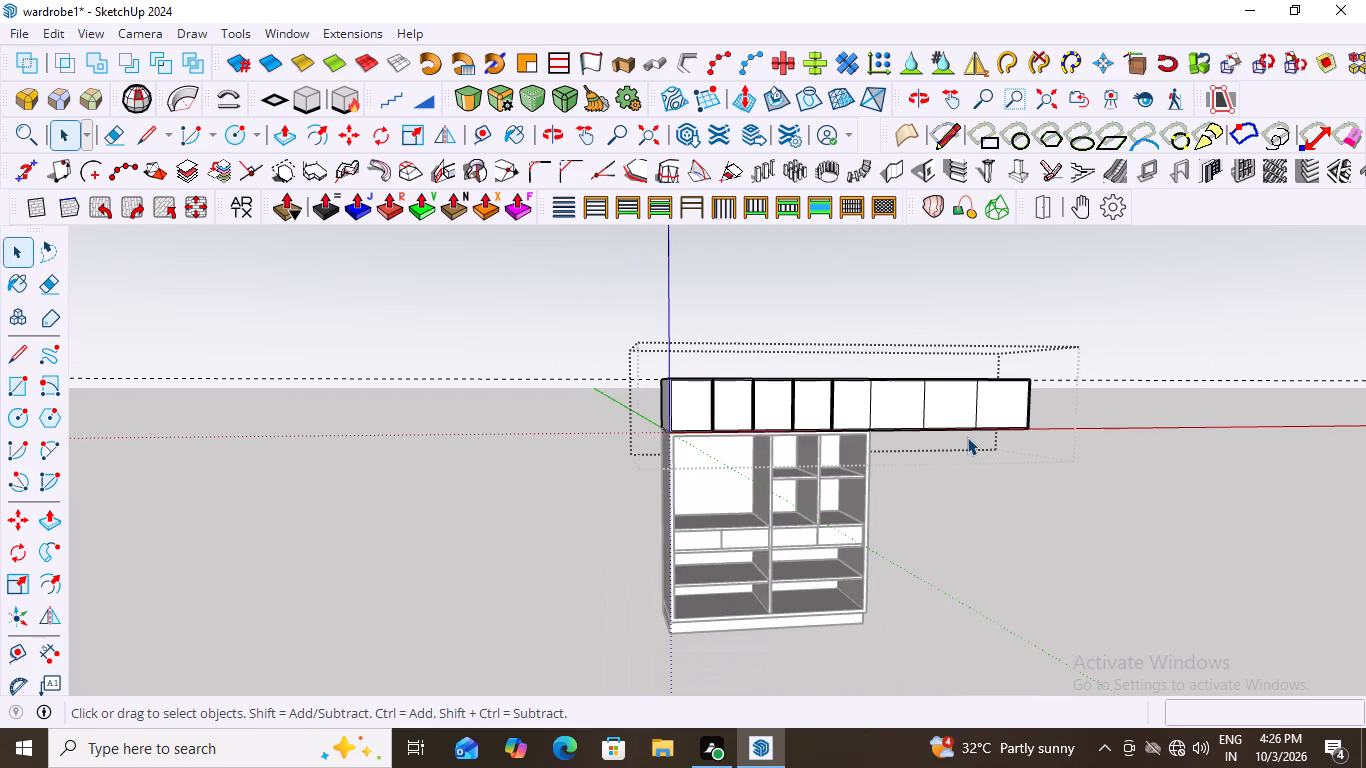
pyautogui.press('space')
pyautogui.click(1049, 446)
pyautogui.click(1183, 299)
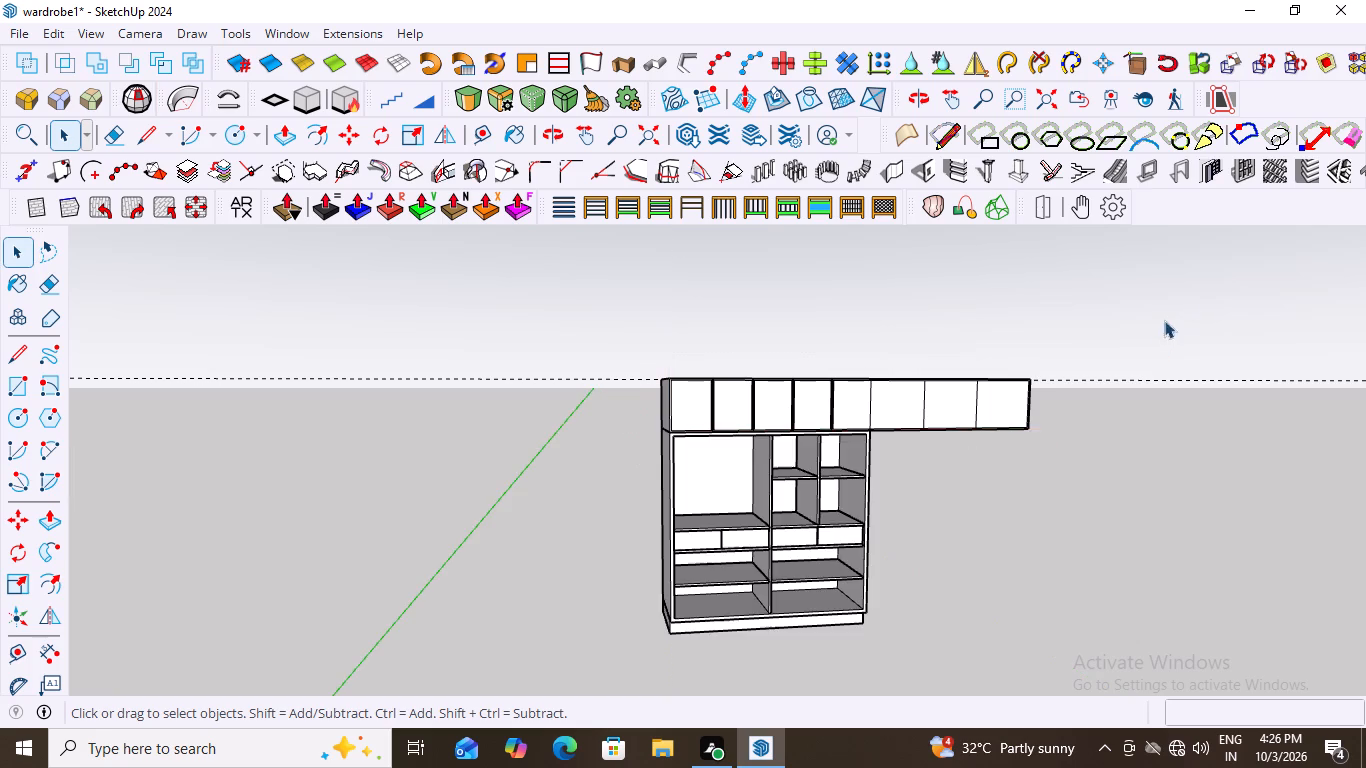
# Examine the first divider's recess close up from several angles and compare it with the other dividers.
pyautogui.moveTo(1037, 374); pyautogui.dragTo(1057, 507, button='middle')
pyautogui.scroll(11, 603, 449)
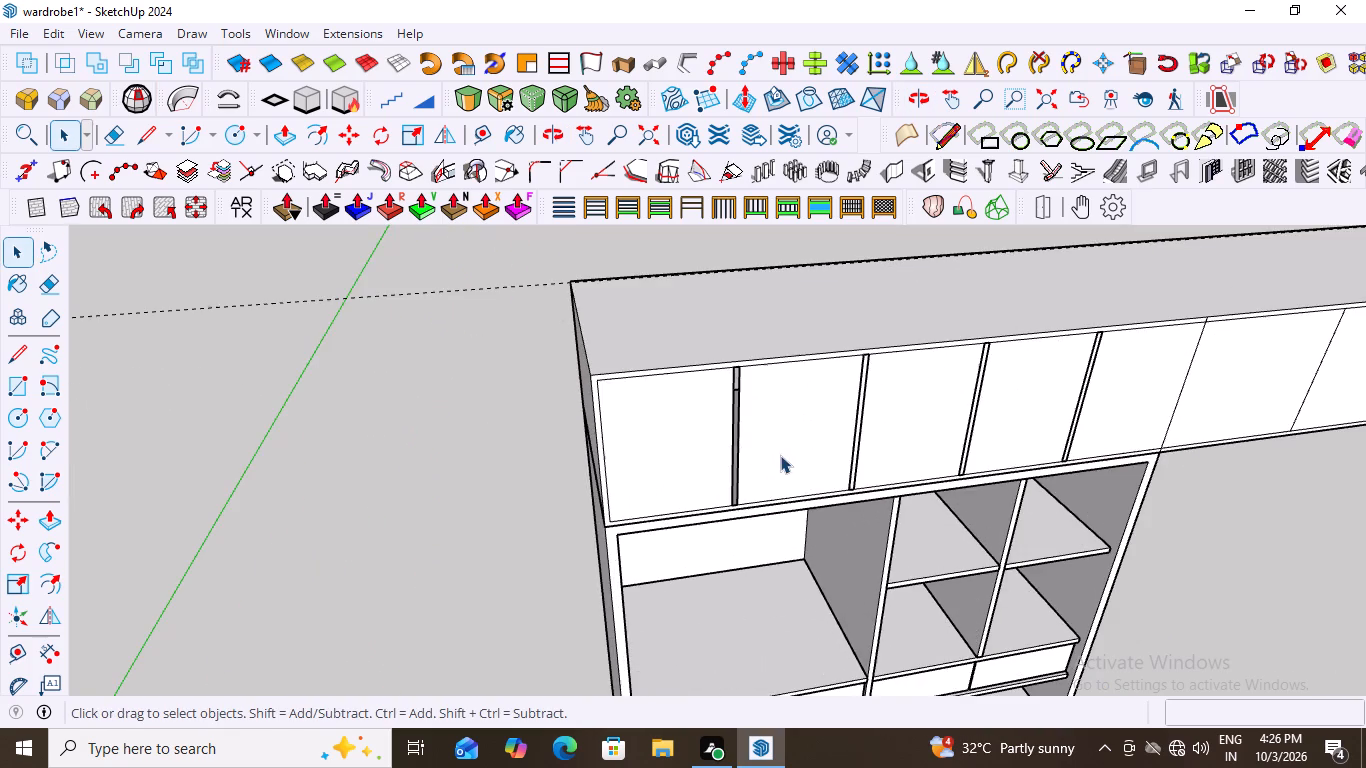
pyautogui.moveTo(777, 455); pyautogui.dragTo(763, 421, button='middle')
pyautogui.scroll(12, 718, 417)
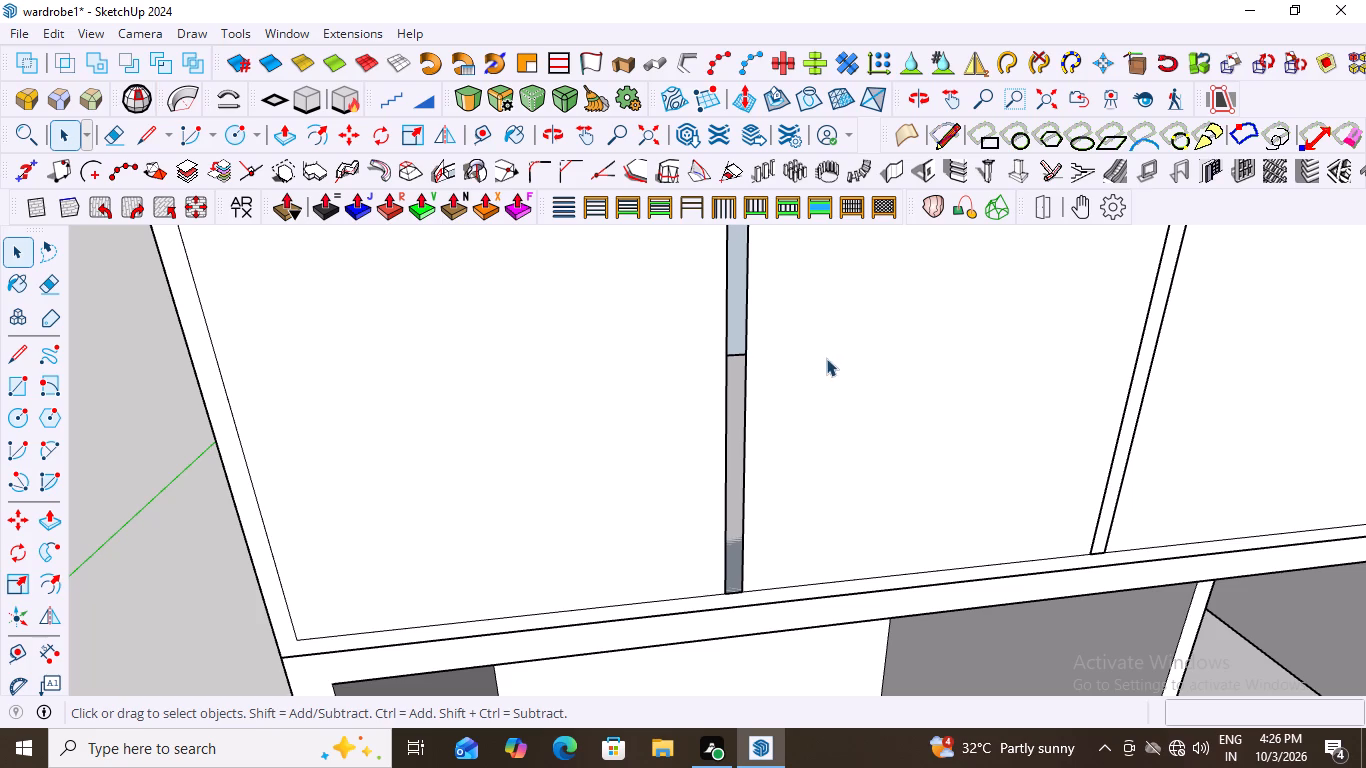
pyautogui.scroll(3, 756, 409)
pyautogui.scroll(-4, 794, 423)
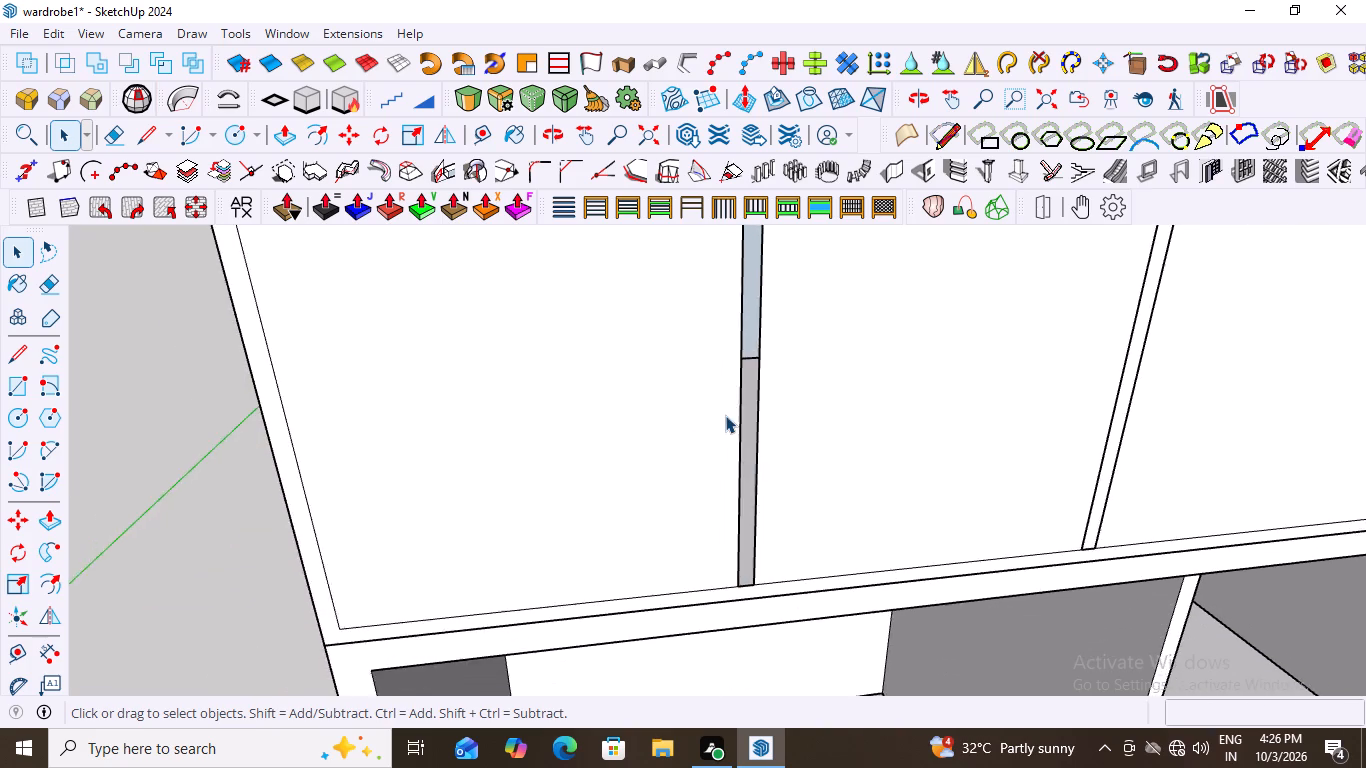
pyautogui.scroll(-3, 725, 415)
pyautogui.moveTo(834, 413); pyautogui.dragTo(807, 413, button='middle')
pyautogui.moveTo(768, 414); pyautogui.dragTo(638, 464, button='middle')
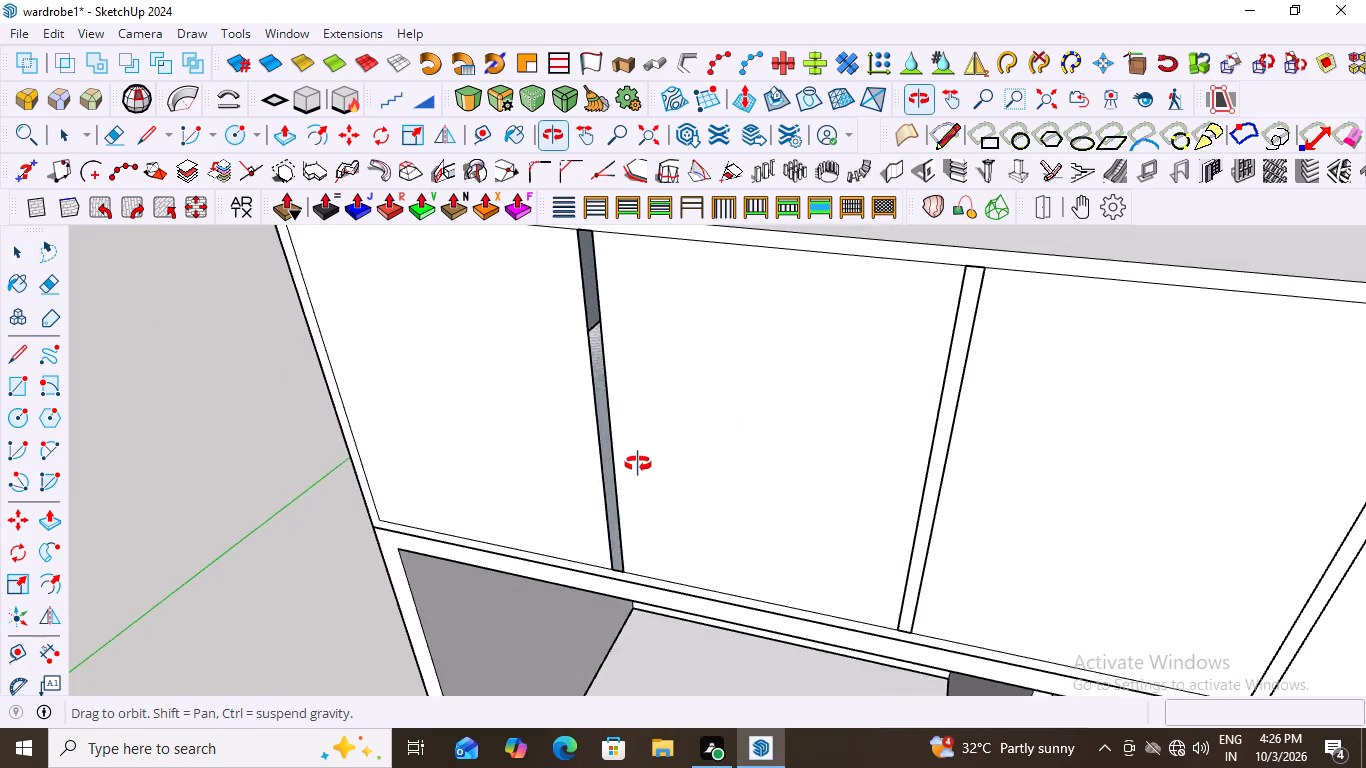
pyautogui.moveTo(638, 464); pyautogui.dragTo(637, 488, button='middle')
pyautogui.scroll(-1, 973, 434)
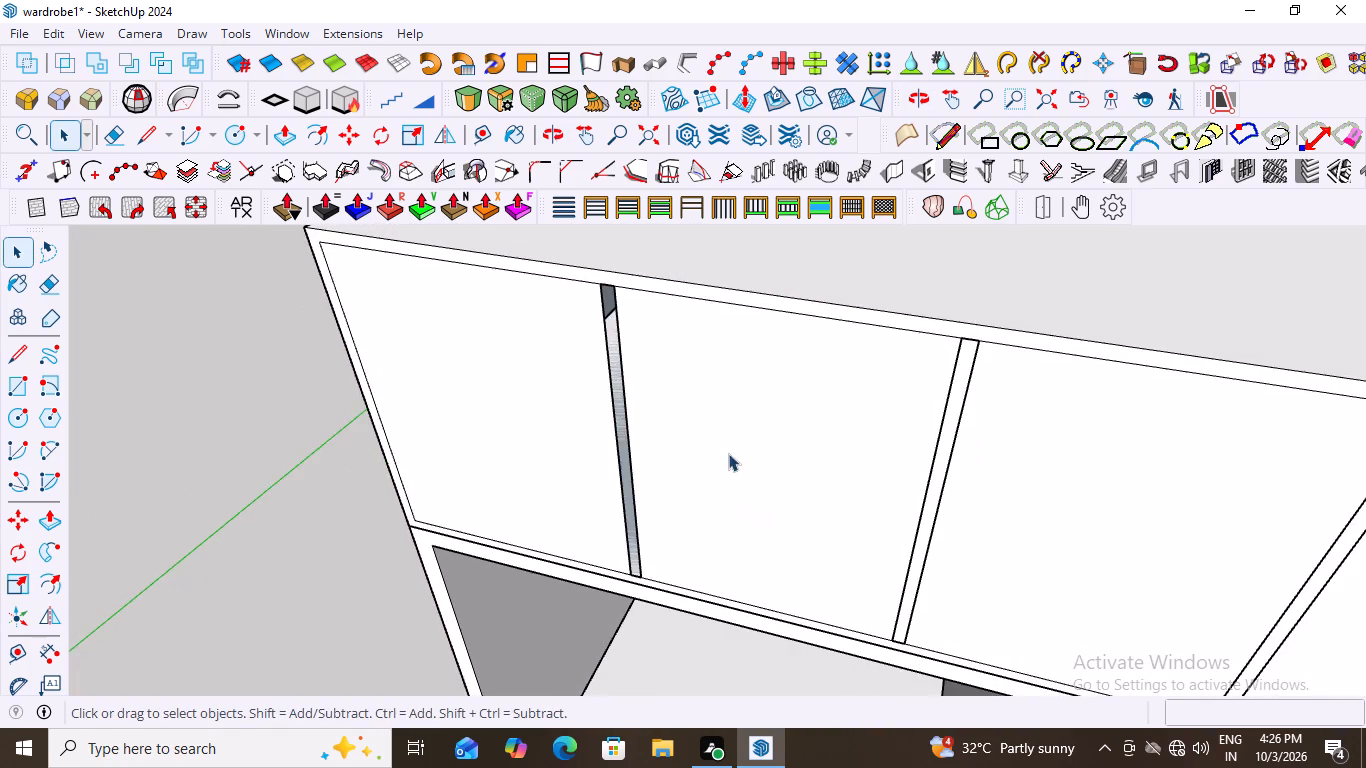
pyautogui.moveTo(732, 453); pyautogui.dragTo(887, 377, button='middle')
pyautogui.scroll(-13, 865, 372)
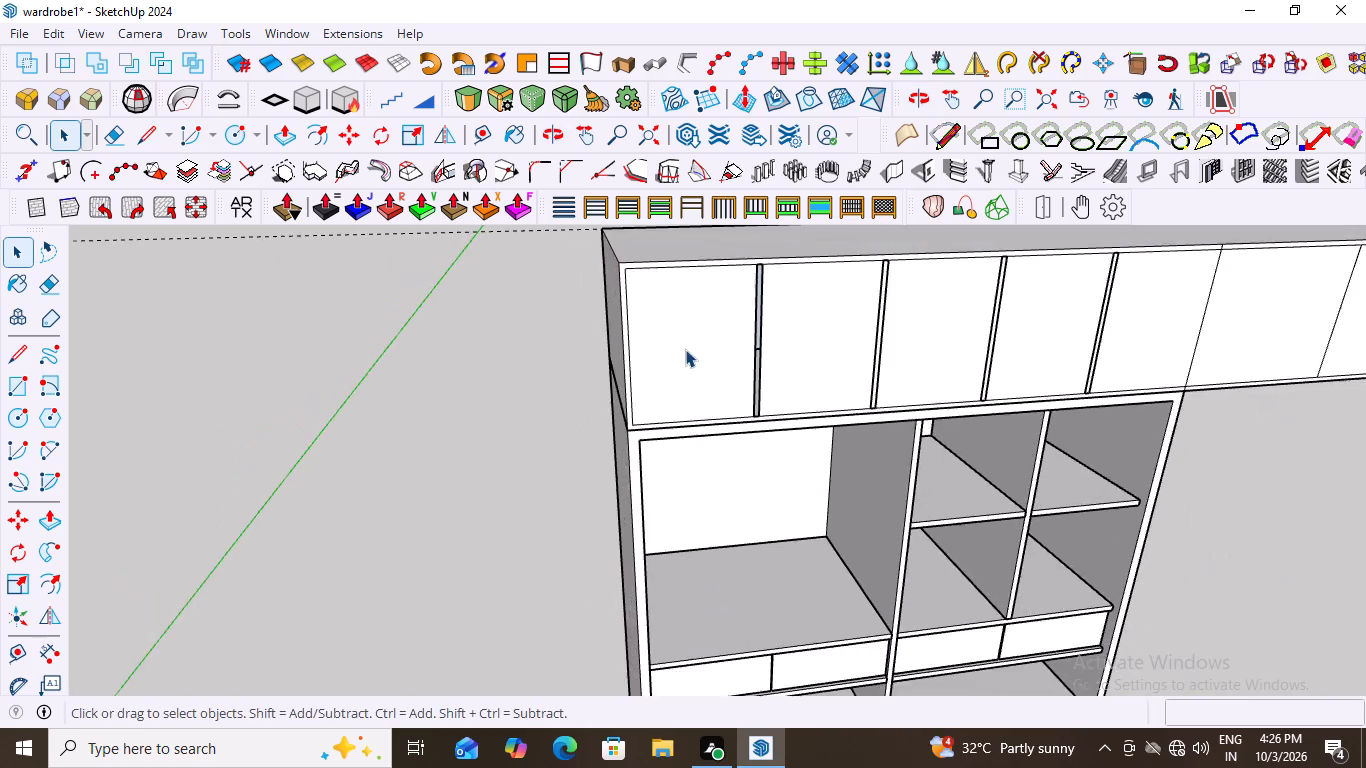
pyautogui.scroll(-6, 685, 349)
pyautogui.scroll(14, 905, 343)
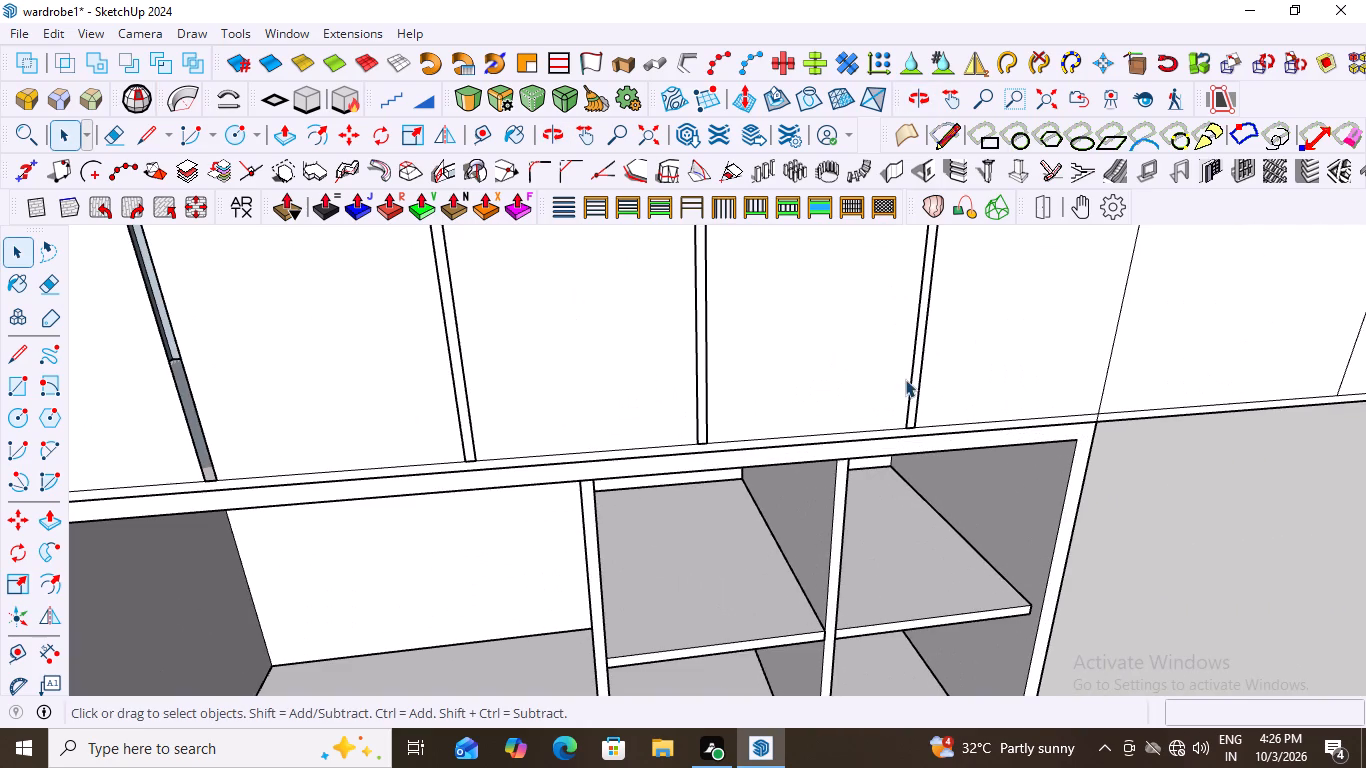
# Examine the divider strips along the top cabinet's front, opening and leaving the cabinet's group.
pyautogui.scroll(-14, 861, 346)
pyautogui.press('space')
pyautogui.click(1063, 404)
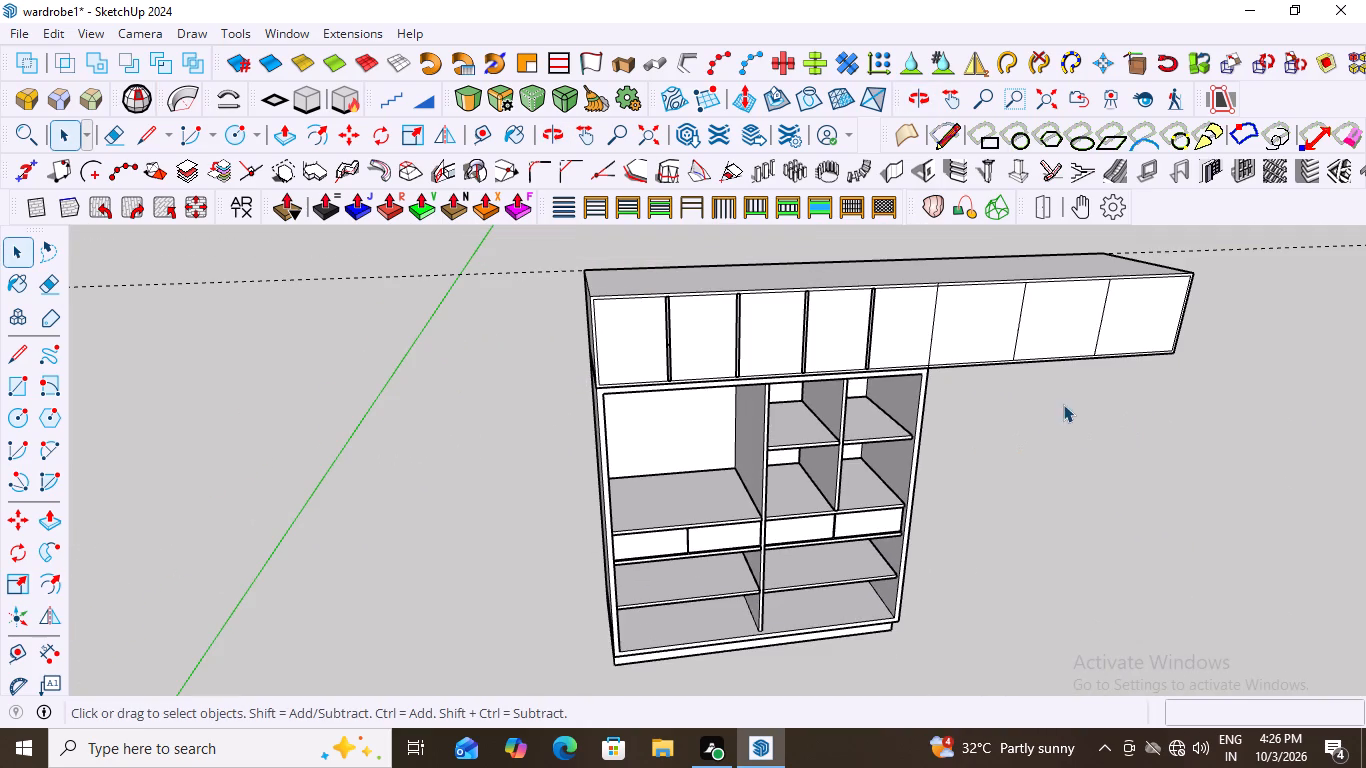
pyautogui.scroll(7, 962, 356)
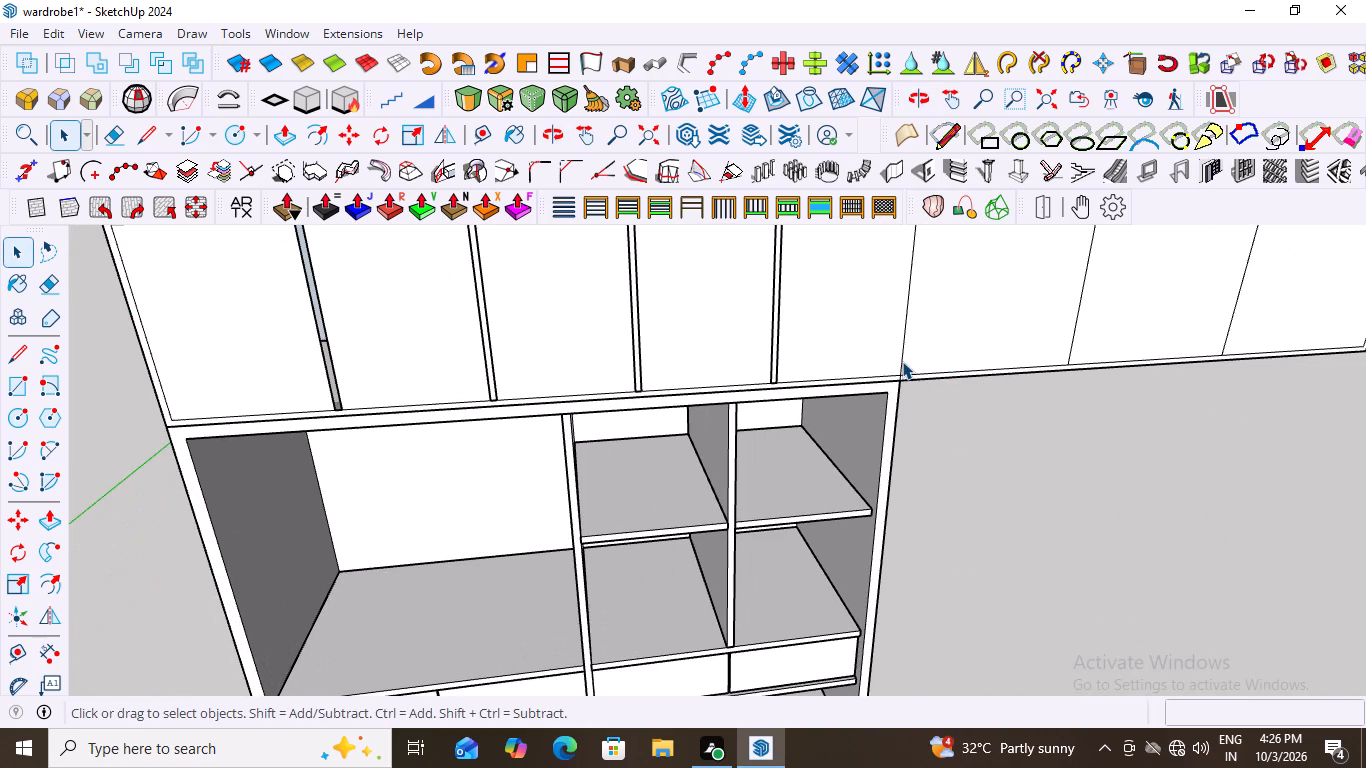
pyautogui.click(887, 295)
pyautogui.click(864, 303)
pyautogui.doubleClick(852, 306)
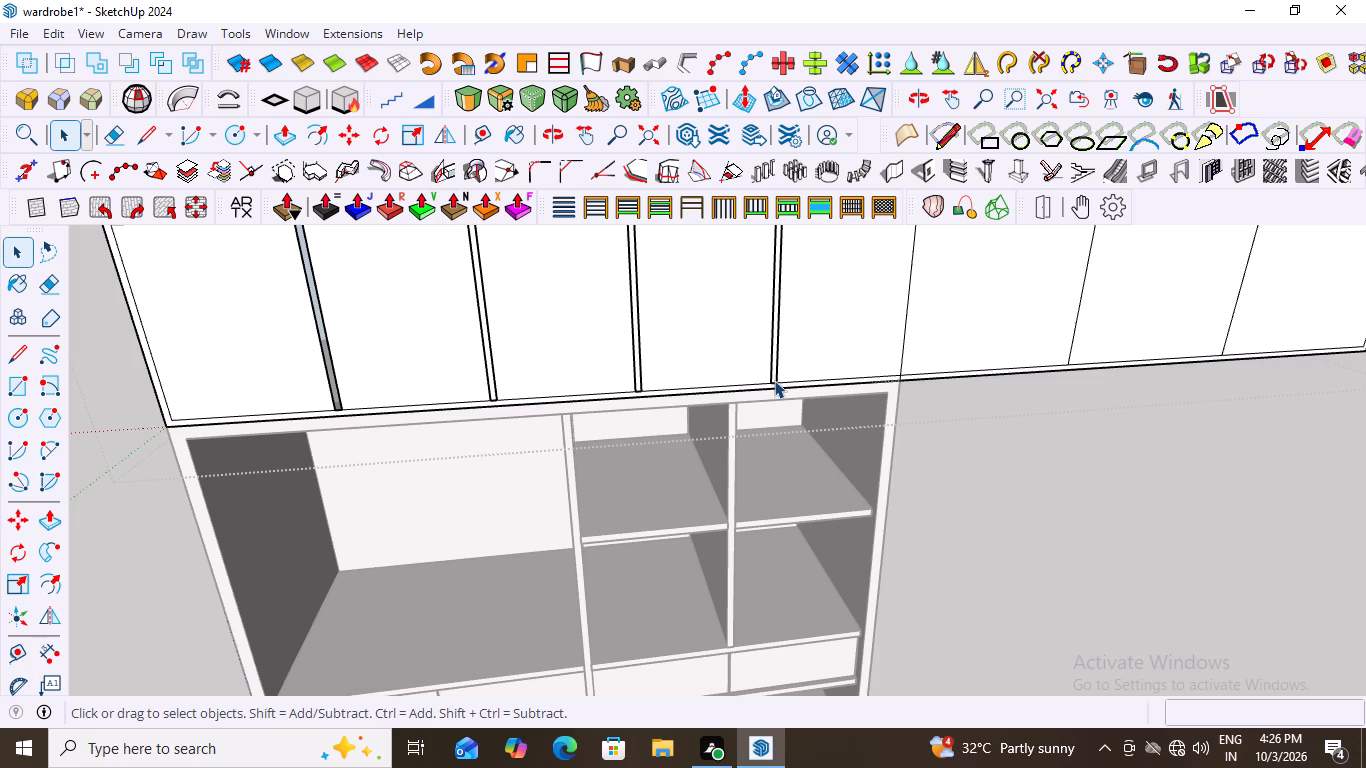
pyautogui.scroll(-8, 1137, 351)
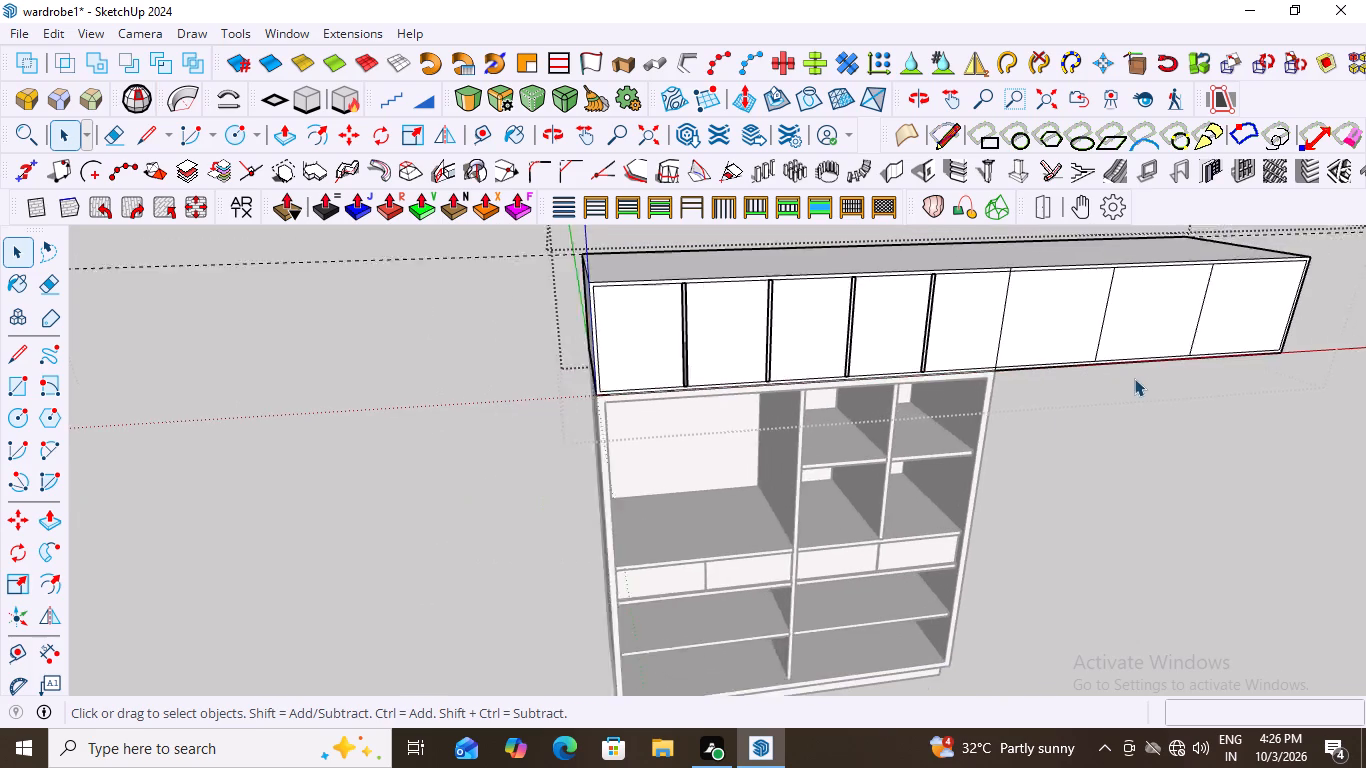
pyautogui.scroll(2, 769, 348)
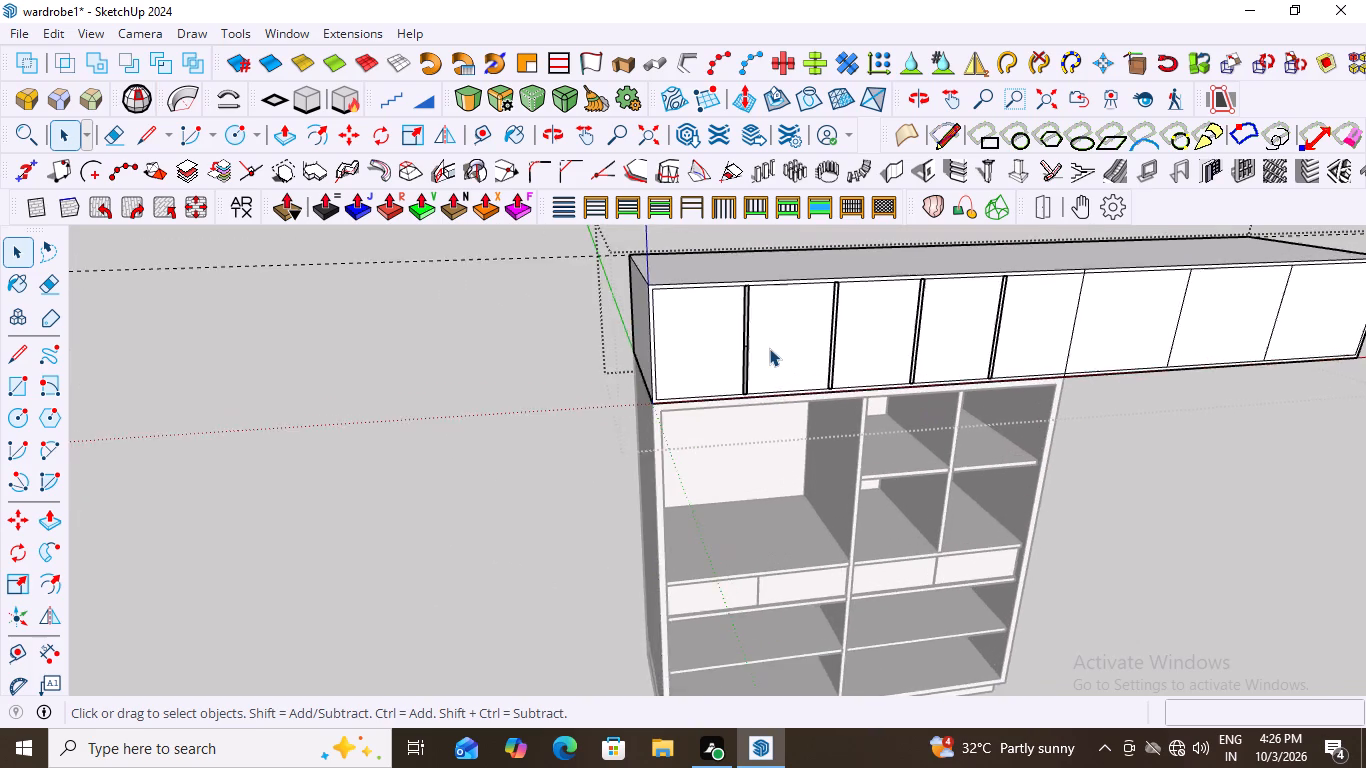
pyautogui.scroll(3, 769, 348)
pyautogui.scroll(-7, 688, 309)
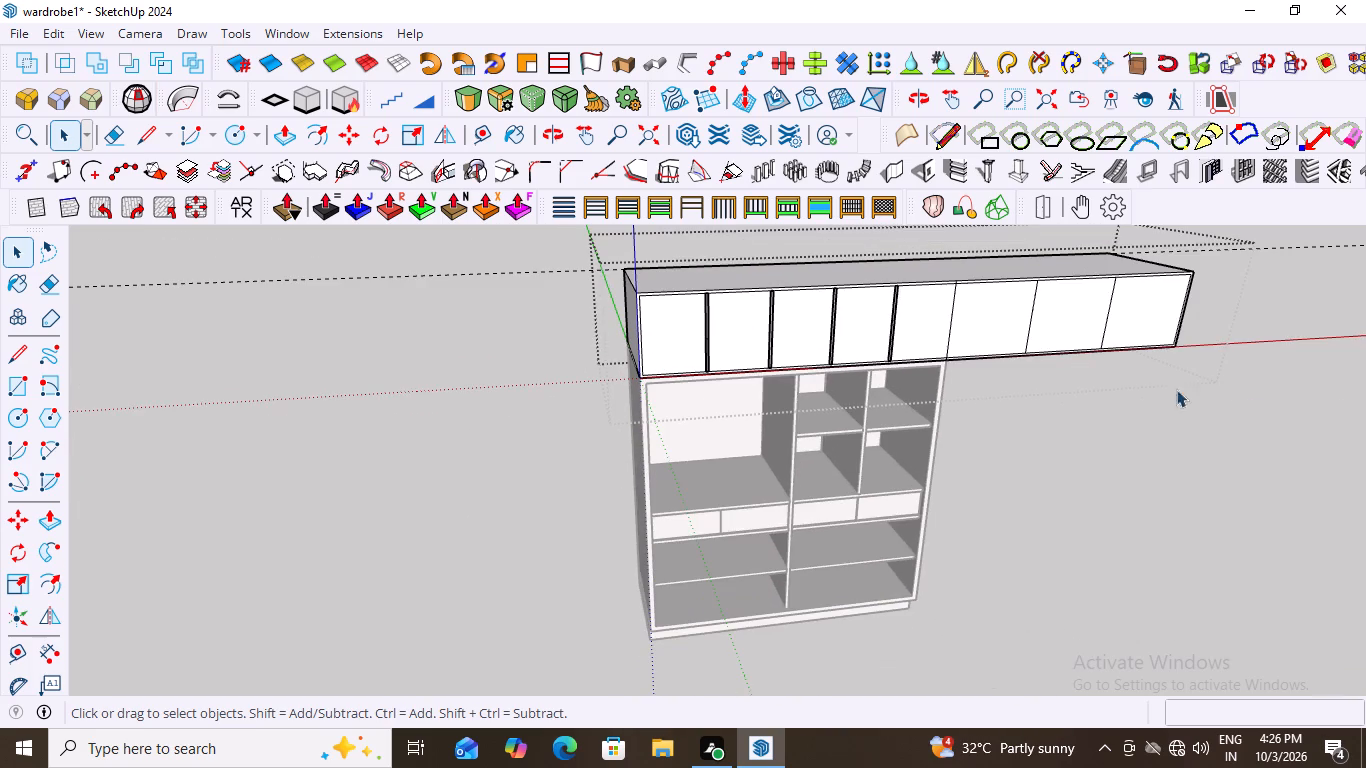
pyautogui.click(1260, 421)
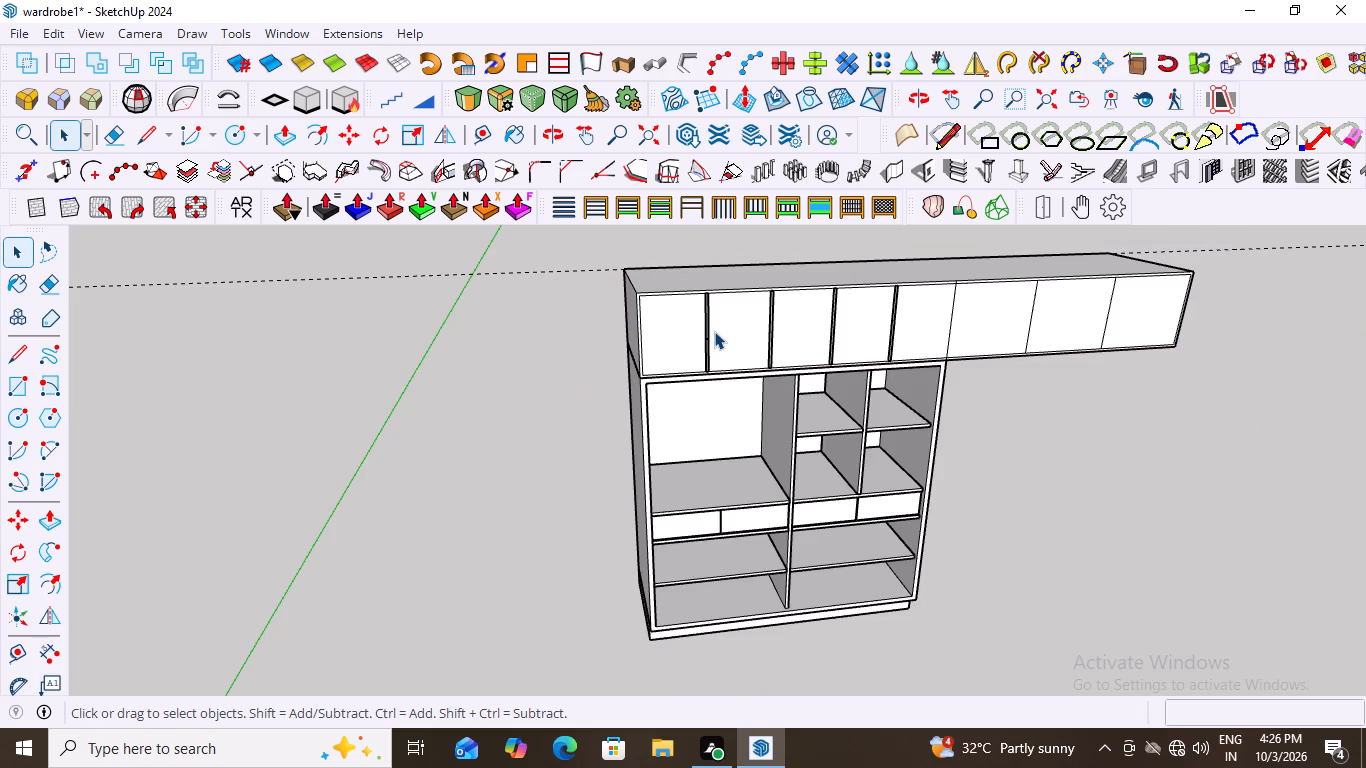
# Undo the depth and group edits made to the top cabinet's first divider, stepping back to the cabinet's own group.
pyautogui.hotkey('ctrl', 'z')
pyautogui.hotkey('ctrl', 'z')
pyautogui.hotkey('ctrl', 'z')
pyautogui.hotkey('ctrl', 'z')
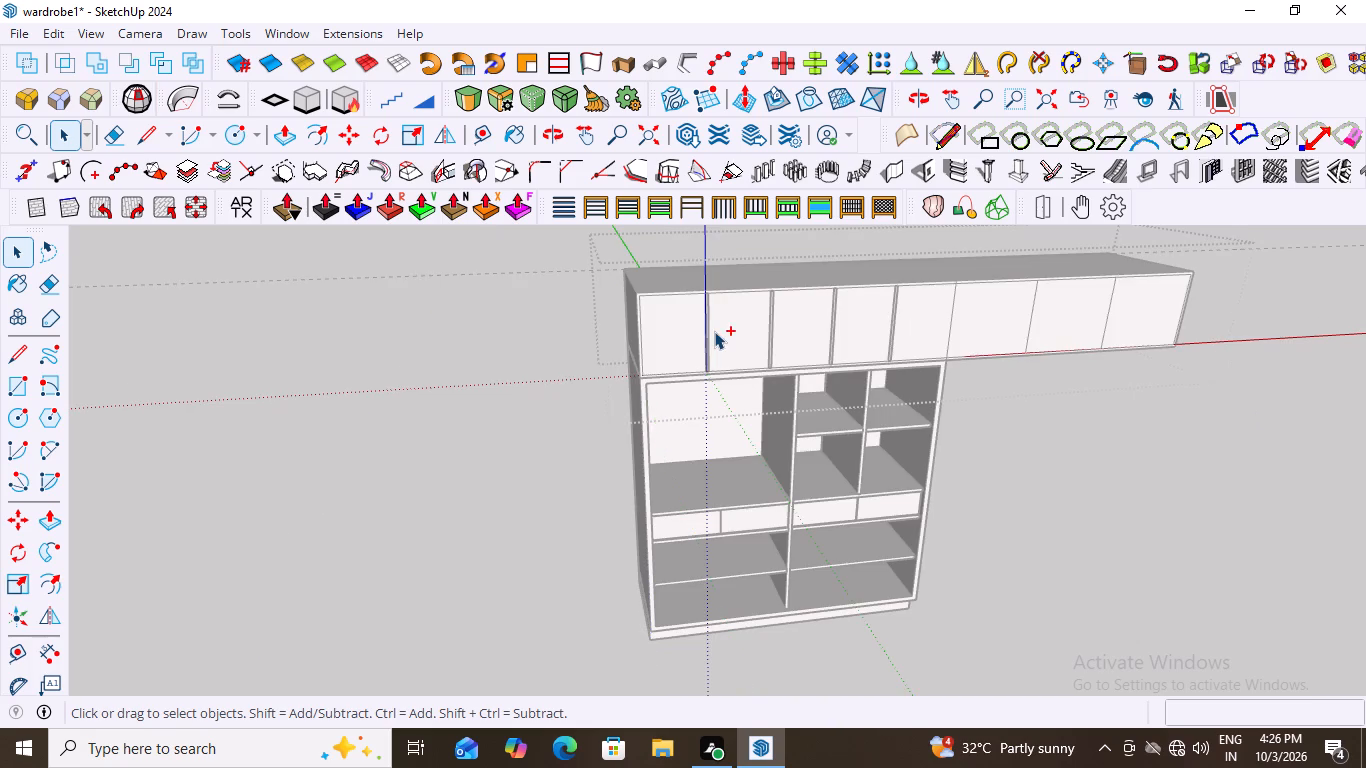
pyautogui.hotkey('ctrl', 'z')
pyautogui.hotkey('ctrl', 'z')
pyautogui.hotkey('ctrl', 'z')
pyautogui.hotkey('ctrl', 'z')
pyautogui.hotkey('ctrl', 'z')
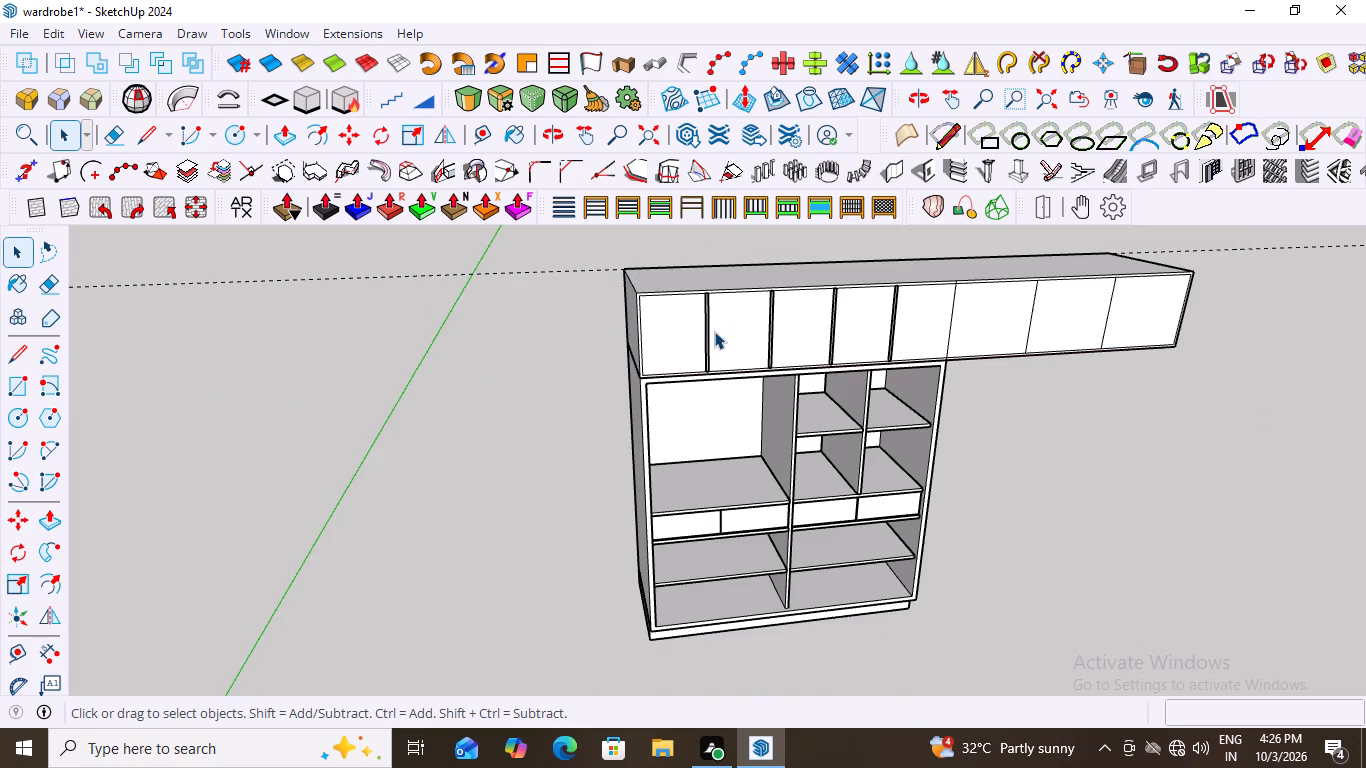
pyautogui.hotkey('ctrl', 'z')
pyautogui.hotkey('ctrl', 'z')
pyautogui.hotkey('ctrl', 'z')
pyautogui.hotkey('ctrl', 'z')
pyautogui.hotkey('ctrl', 'z')
pyautogui.hotkey('ctrl', 'z')
pyautogui.click(1160, 457)
pyautogui.hotkey('ctrl', 'z')
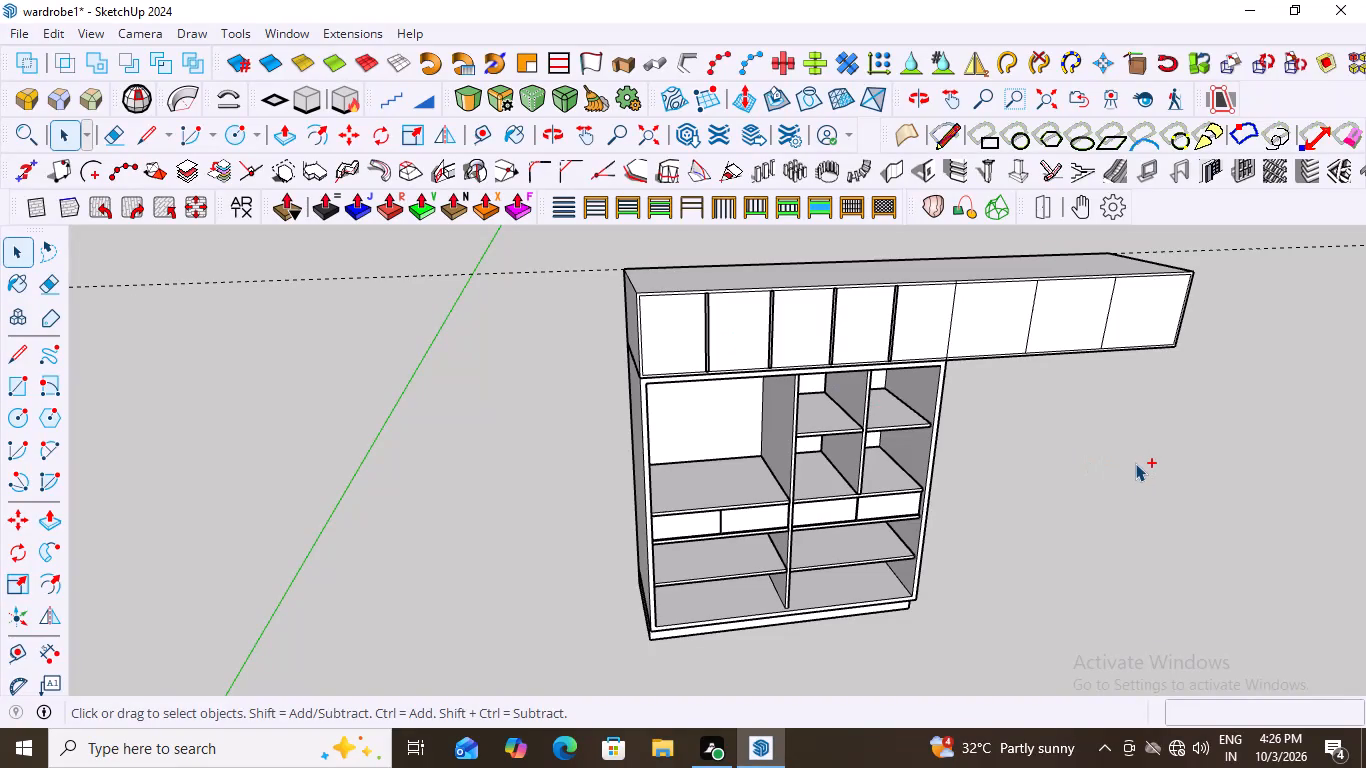
pyautogui.hotkey('ctrl', 'z')
pyautogui.hotkey('ctrl', 'z')
pyautogui.hotkey('ctrl', 'z')
pyautogui.hotkey('ctrl', 'z')
pyautogui.hotkey('ctrl', 'z')
pyautogui.hotkey('ctrl', 'z')
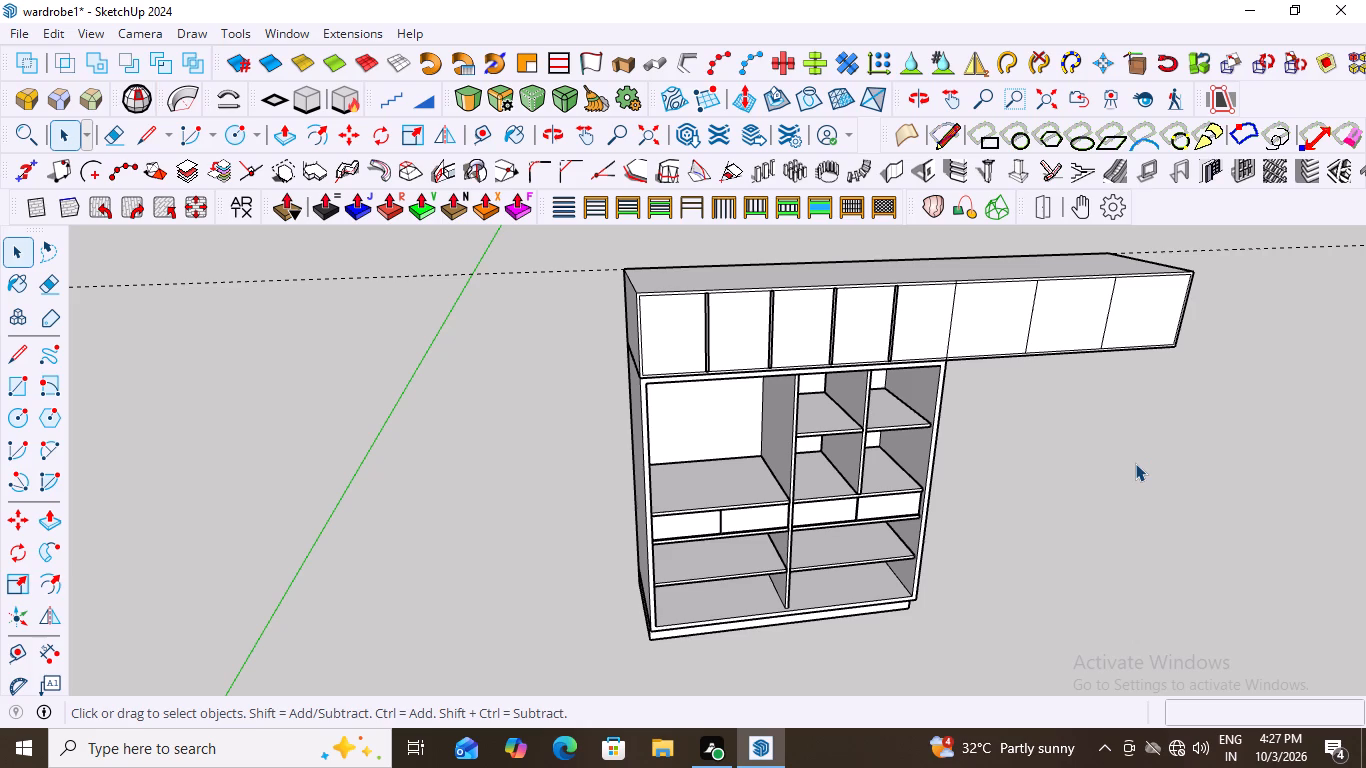
pyautogui.hotkey('ctrl', 'z')
pyautogui.hotkey('ctrl', 'z')
pyautogui.hotkey('ctrl', 'z')
pyautogui.hotkey('ctrl', 'z')
pyautogui.hotkey('ctrl', 'z')
pyautogui.hotkey('ctrl', 'z')
pyautogui.hotkey('ctrl', 'z')
pyautogui.hotkey('ctrl', 'z')
pyautogui.hotkey('ctrl', 'z')
pyautogui.hotkey('ctrl', 'z')
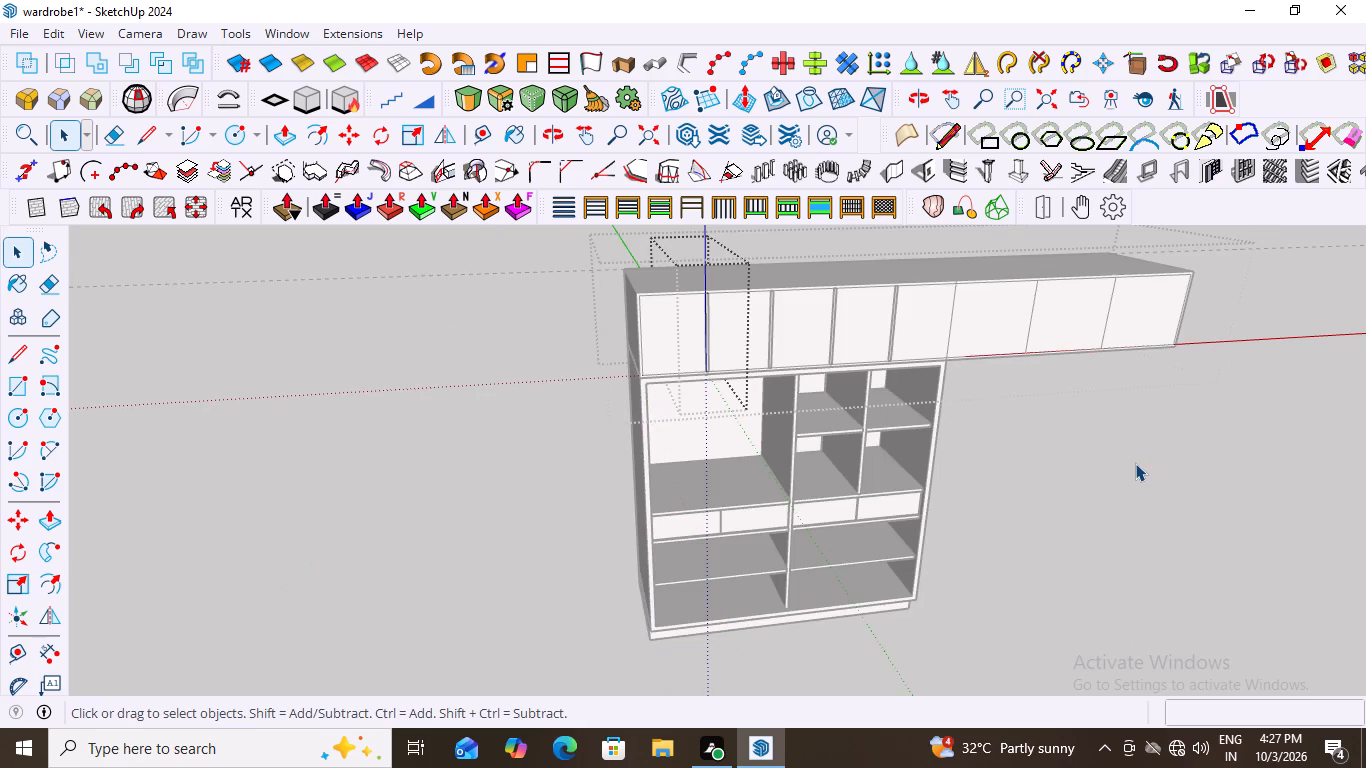
pyautogui.hotkey('ctrl', 'z')
pyautogui.hotkey('ctrl', 'z')
pyautogui.hotkey('ctrl', 'z')
pyautogui.hotkey('ctrl', 'z')
pyautogui.hotkey('ctrl', 'z')
pyautogui.hotkey('ctrl', 'z')
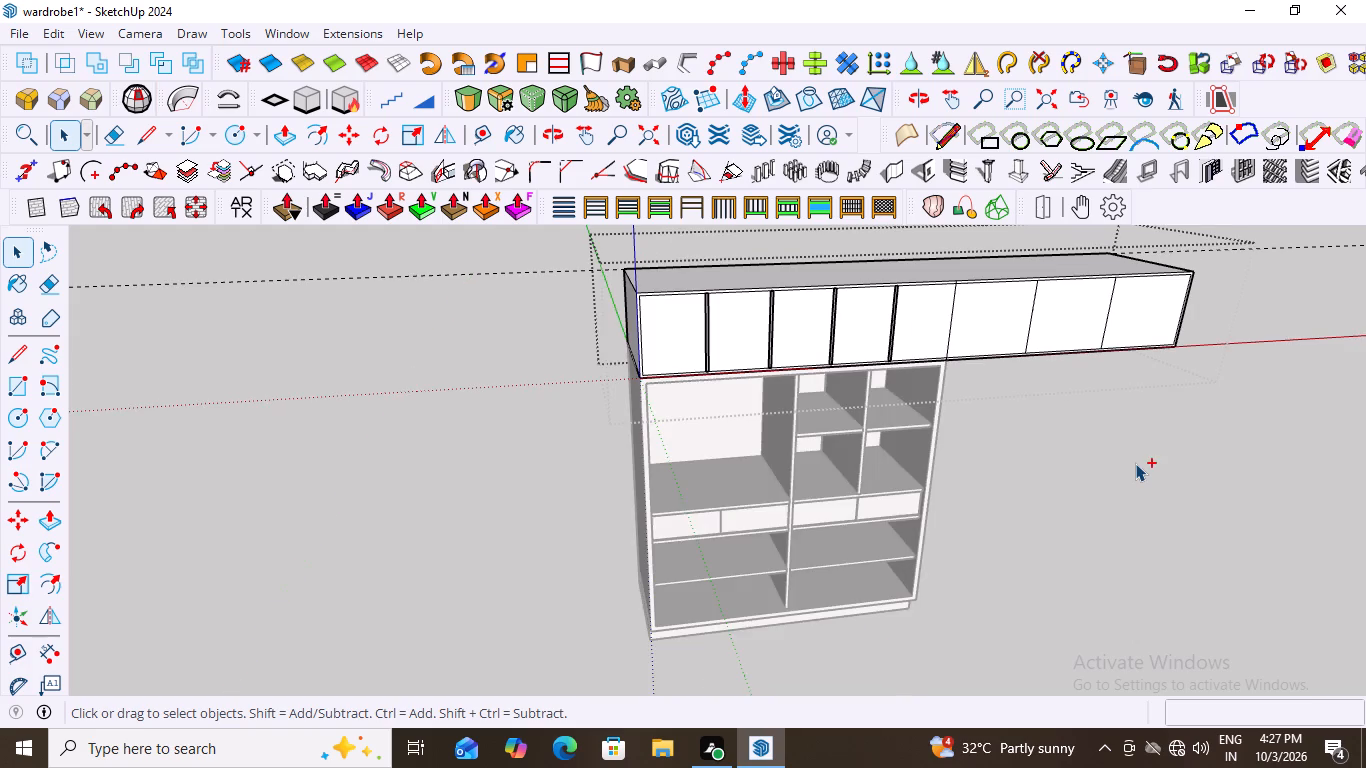
# Undo the divider strips on the top cabinet's front back to single dividing lines, including the last line on the overhang.
pyautogui.hotkey('ctrl', 'z')
pyautogui.hotkey('ctrl', 'z')
pyautogui.hotkey('ctrl', 'z')
pyautogui.hotkey('ctrl', 'z')
pyautogui.hotkey('ctrl', 'z')
pyautogui.hotkey('ctrl', 'z')
pyautogui.hotkey('ctrl', 'z')
pyautogui.hotkey('ctrl', 'z')
pyautogui.hotkey('ctrl', 'z')
pyautogui.hotkey('ctrl', 'z')
pyautogui.hotkey('ctrl', 'z')
pyautogui.hotkey('ctrl', 'z')
pyautogui.hotkey('ctrl', 'z')
pyautogui.hotkey('ctrl', 'z')
pyautogui.hotkey('ctrl', 'z')
pyautogui.hotkey('ctrl', 'z')
pyautogui.hotkey('ctrl', 'z')
pyautogui.hotkey('ctrl', 'z')
pyautogui.hotkey('ctrl', 'z')
pyautogui.hotkey('ctrl', 'z')
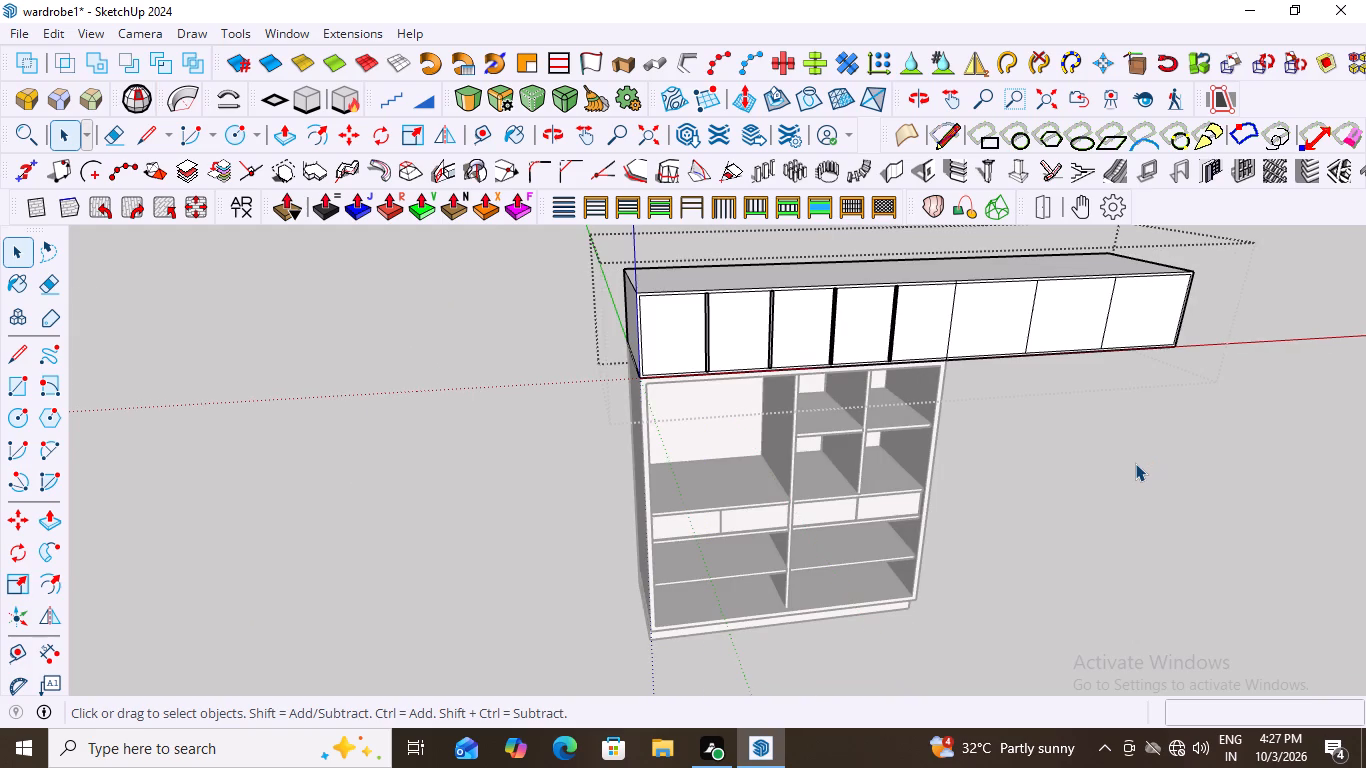
pyautogui.hotkey('ctrl', 'z')
pyautogui.hotkey('ctrl', 'z')
pyautogui.hotkey('ctrl', 'z')
pyautogui.hotkey('ctrl', 'z')
pyautogui.hotkey('ctrl', 'z')
pyautogui.hotkey('ctrl', 'z')
pyautogui.hotkey('ctrl', 'z')
pyautogui.hotkey('ctrl', 'z')
pyautogui.hotkey('ctrl', 'z')
pyautogui.hotkey('ctrl', 'z')
pyautogui.hotkey('ctrl', 'z')
pyautogui.hotkey('ctrl', 'z')
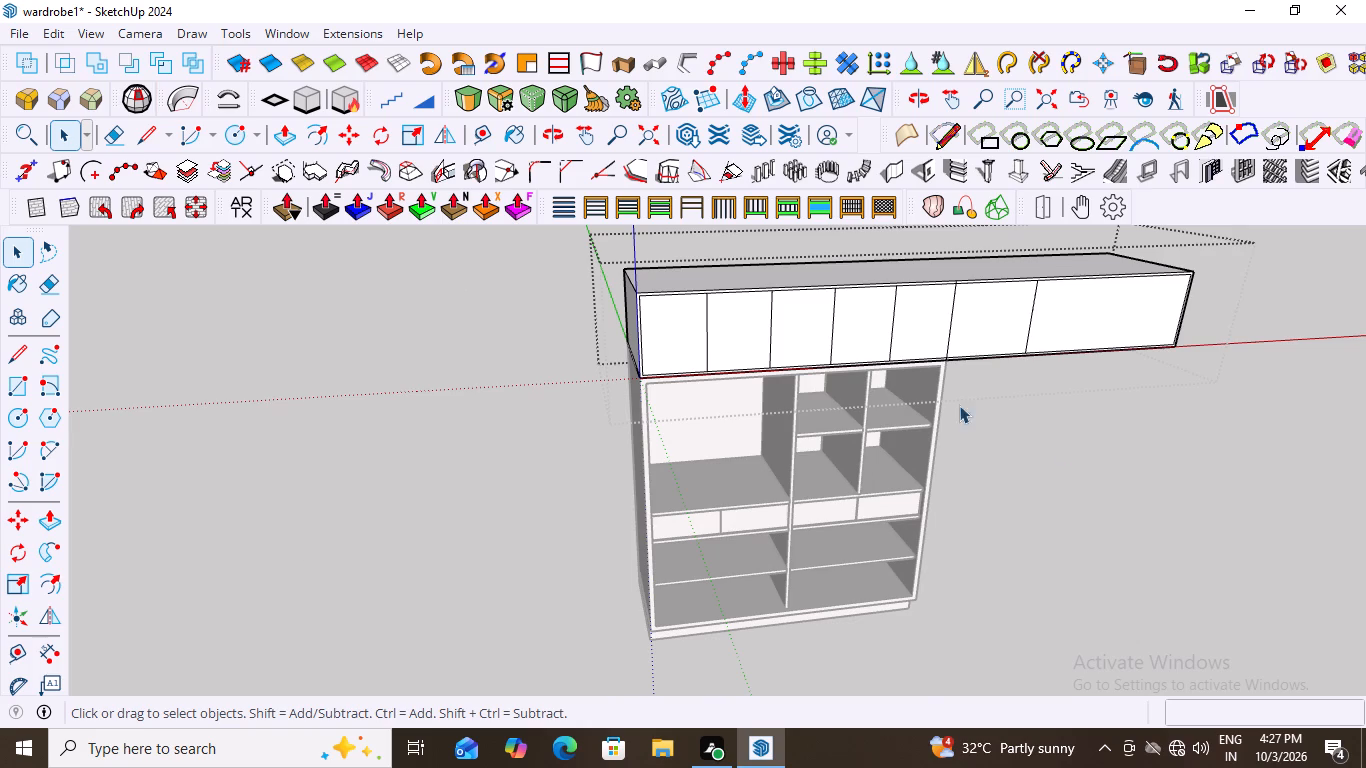
# Examine the single dividing lines on the top cabinet's front from several angles.
pyautogui.scroll(6, 892, 284)
pyautogui.scroll(-7, 1049, 264)
pyautogui.scroll(2, 755, 318)
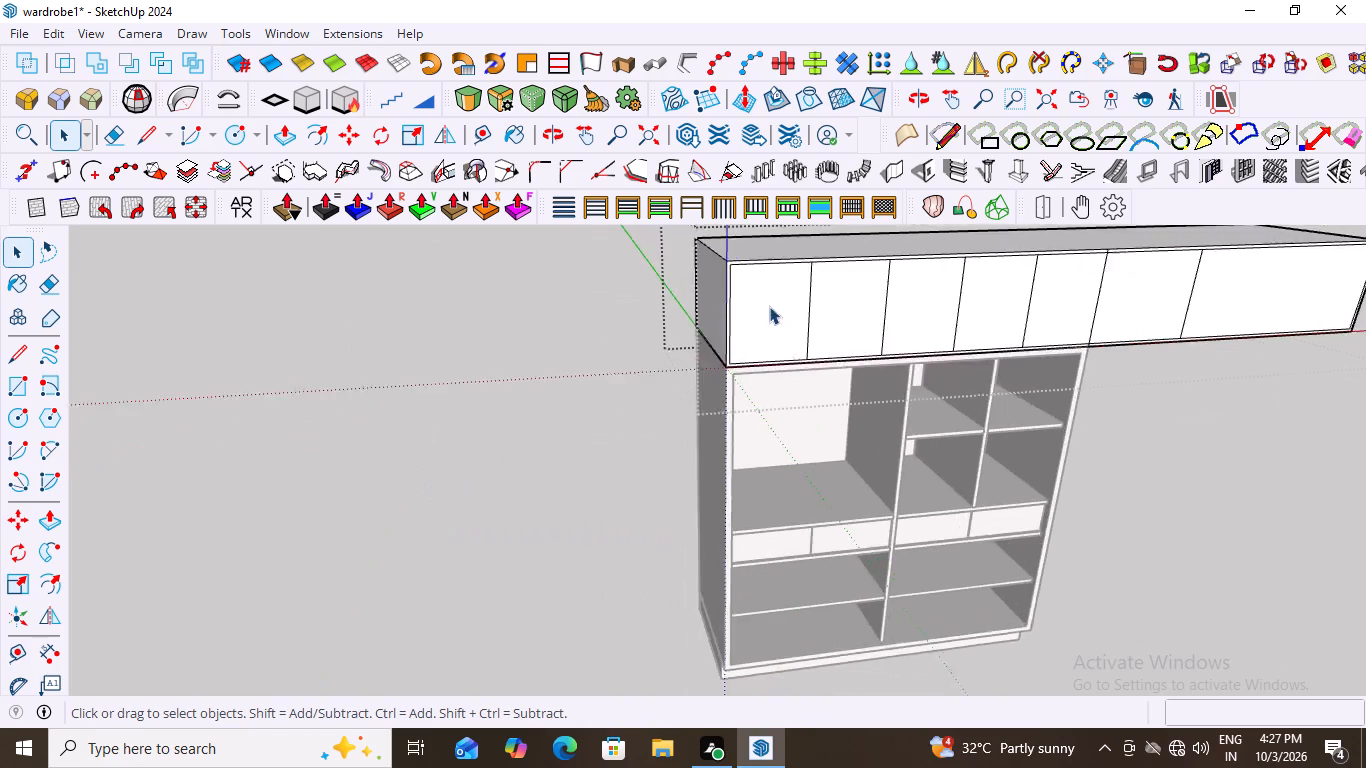
pyautogui.scroll(4, 769, 306)
pyautogui.scroll(-1, 712, 649)
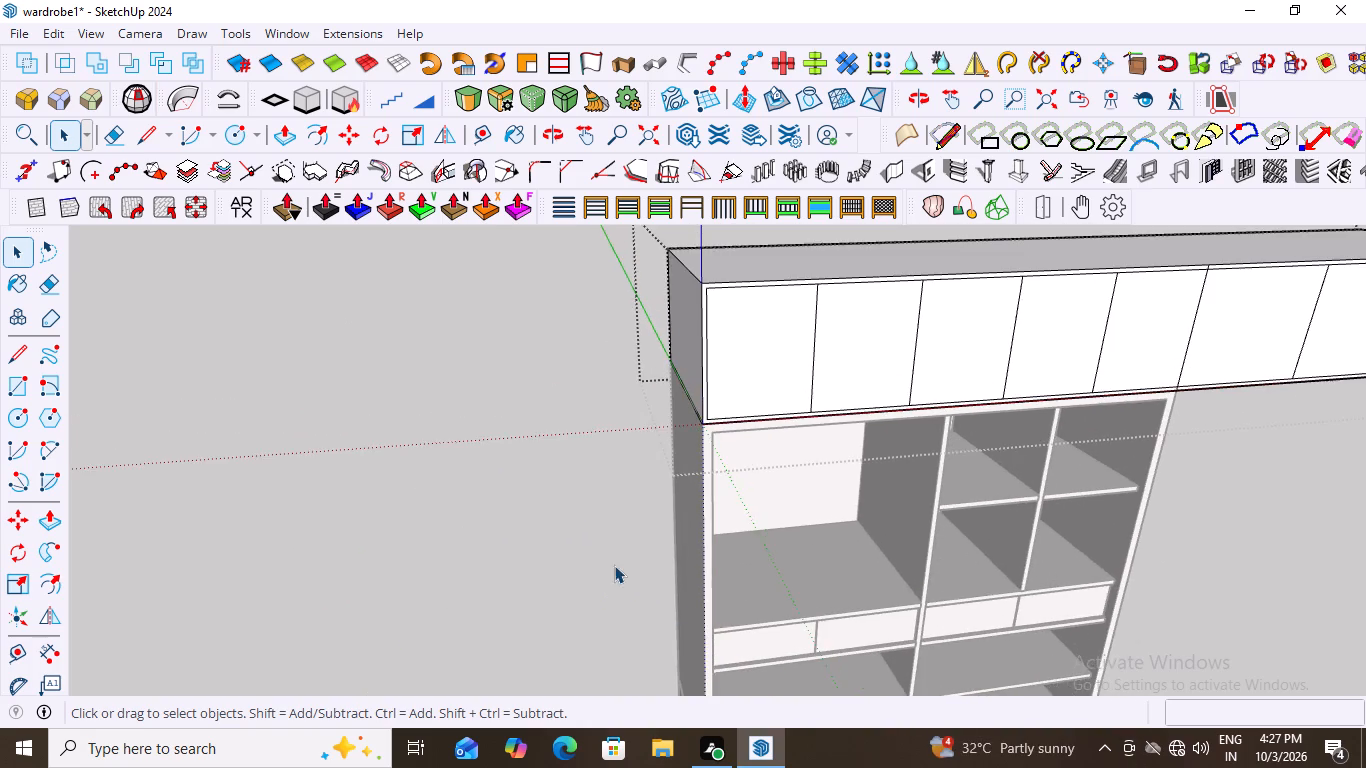
pyautogui.click(596, 547)
pyautogui.scroll(-3, 597, 546)
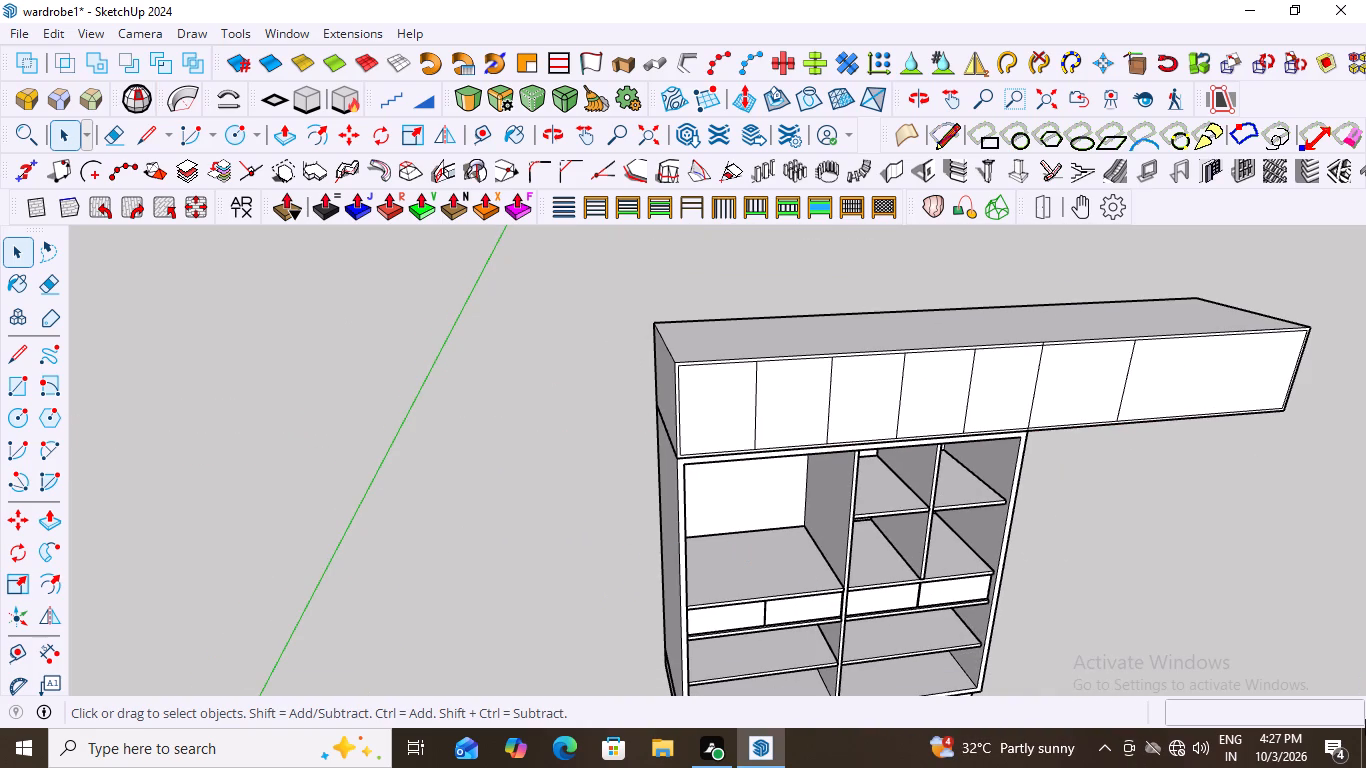
pyautogui.moveTo(1035, 531); pyautogui.dragTo(931, 442, button='middle')
pyautogui.scroll(7, 812, 346)
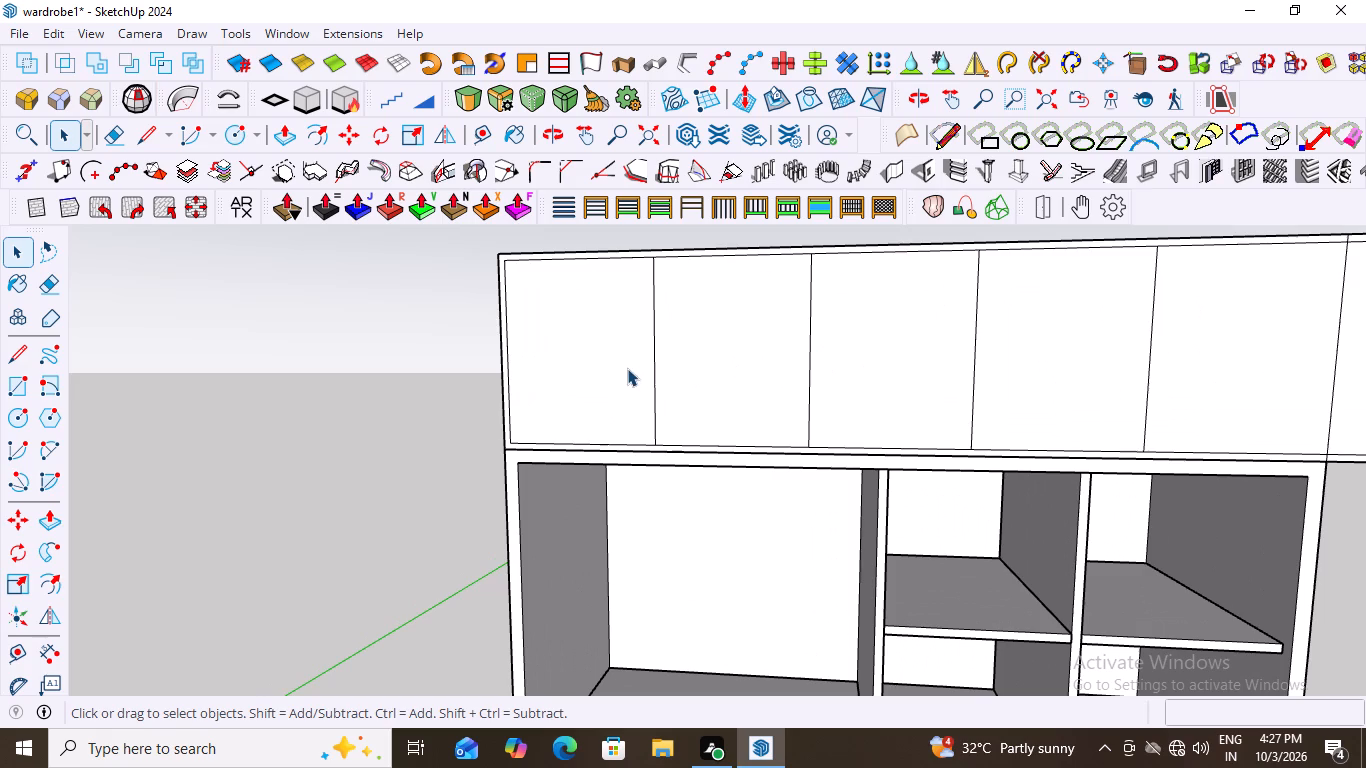
pyautogui.click(627, 368)
pyautogui.moveTo(627, 368); pyautogui.dragTo(797, 503, button='middle')
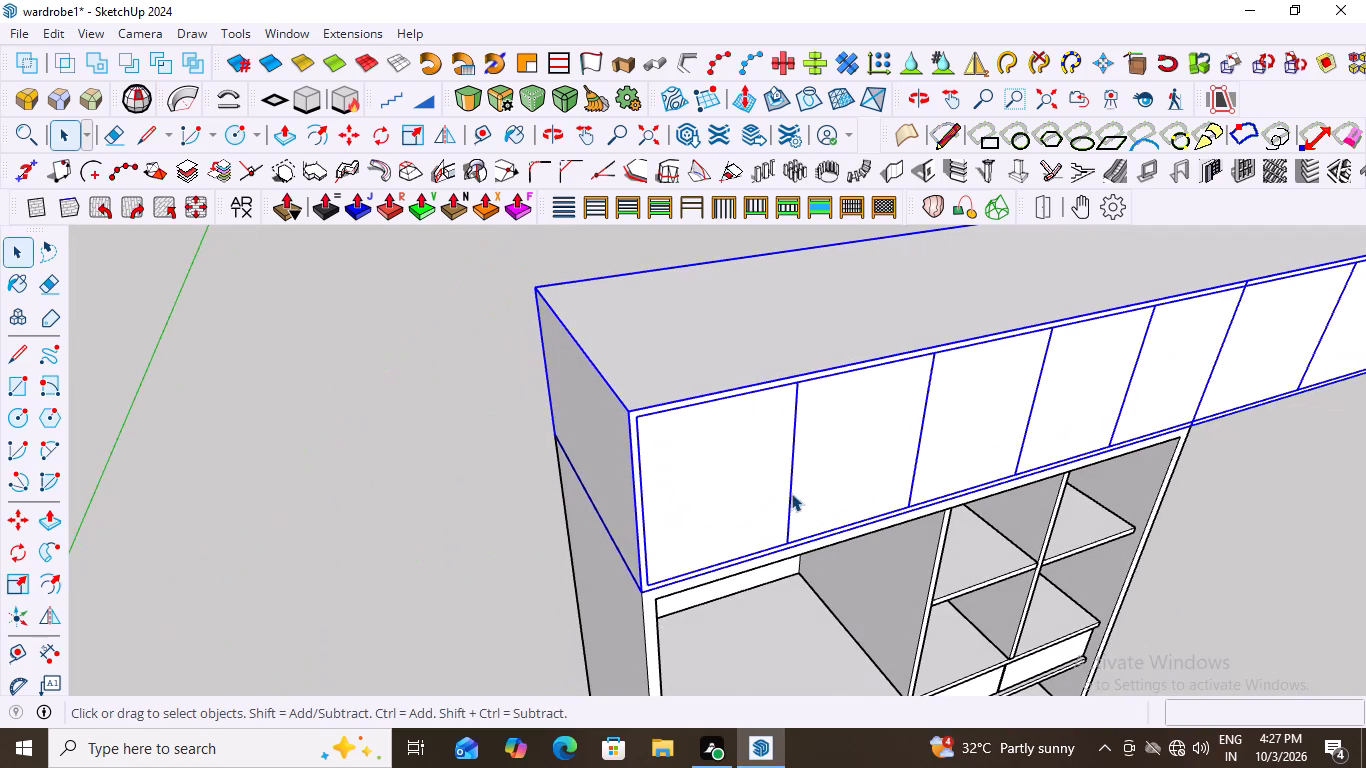
pyautogui.click(788, 488)
pyautogui.press('space')
# Undo the remaining dividing lines on the top cabinet's front, back to the one line above the wardrobe's side.
pyautogui.hotkey('ctrl', 'z')
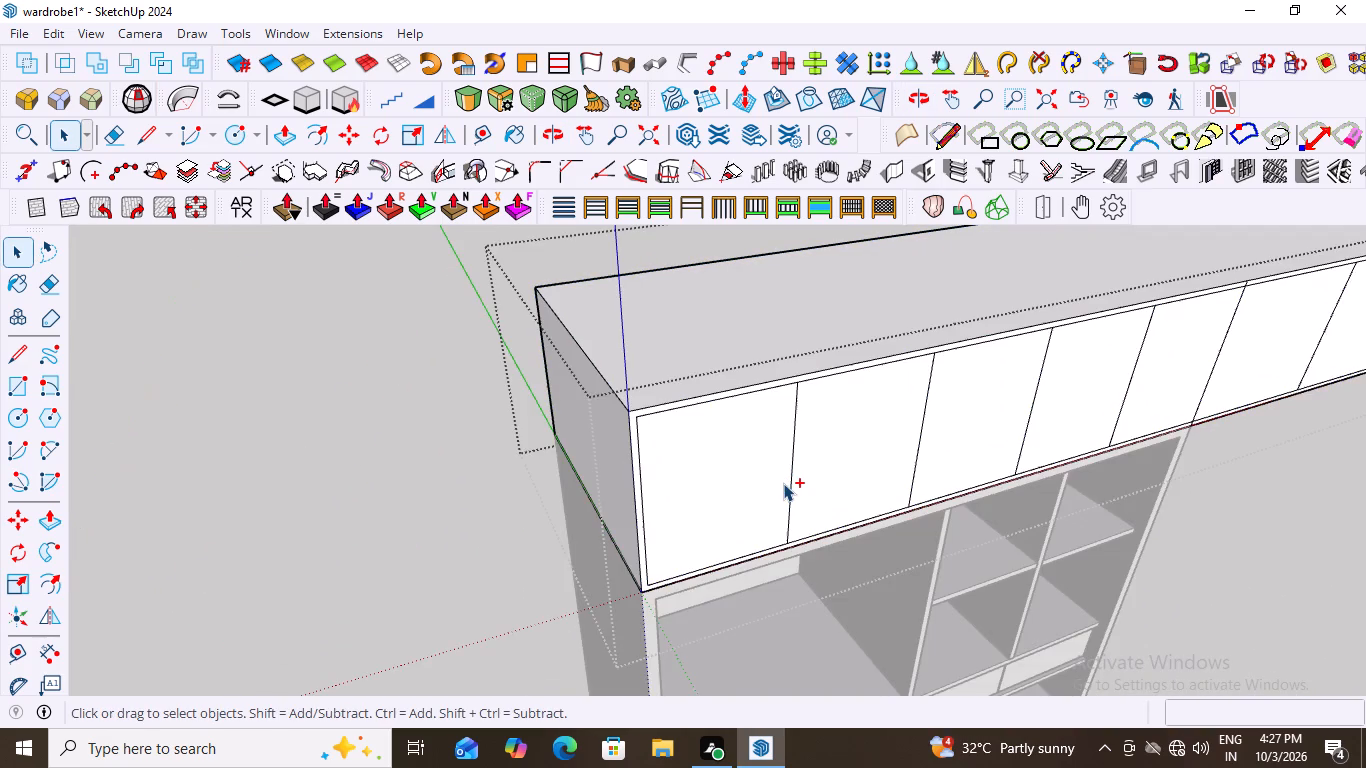
pyautogui.hotkey('ctrl', 'z')
pyautogui.hotkey('ctrl', 'z')
pyautogui.hotkey('ctrl', 'z')
pyautogui.hotkey('ctrl', 'z')
pyautogui.hotkey('ctrl', 'z')
pyautogui.hotkey('ctrl', 'z')
pyautogui.hotkey('ctrl', 'z')
pyautogui.hotkey('ctrl', 'z')
pyautogui.hotkey('ctrl', 'z')
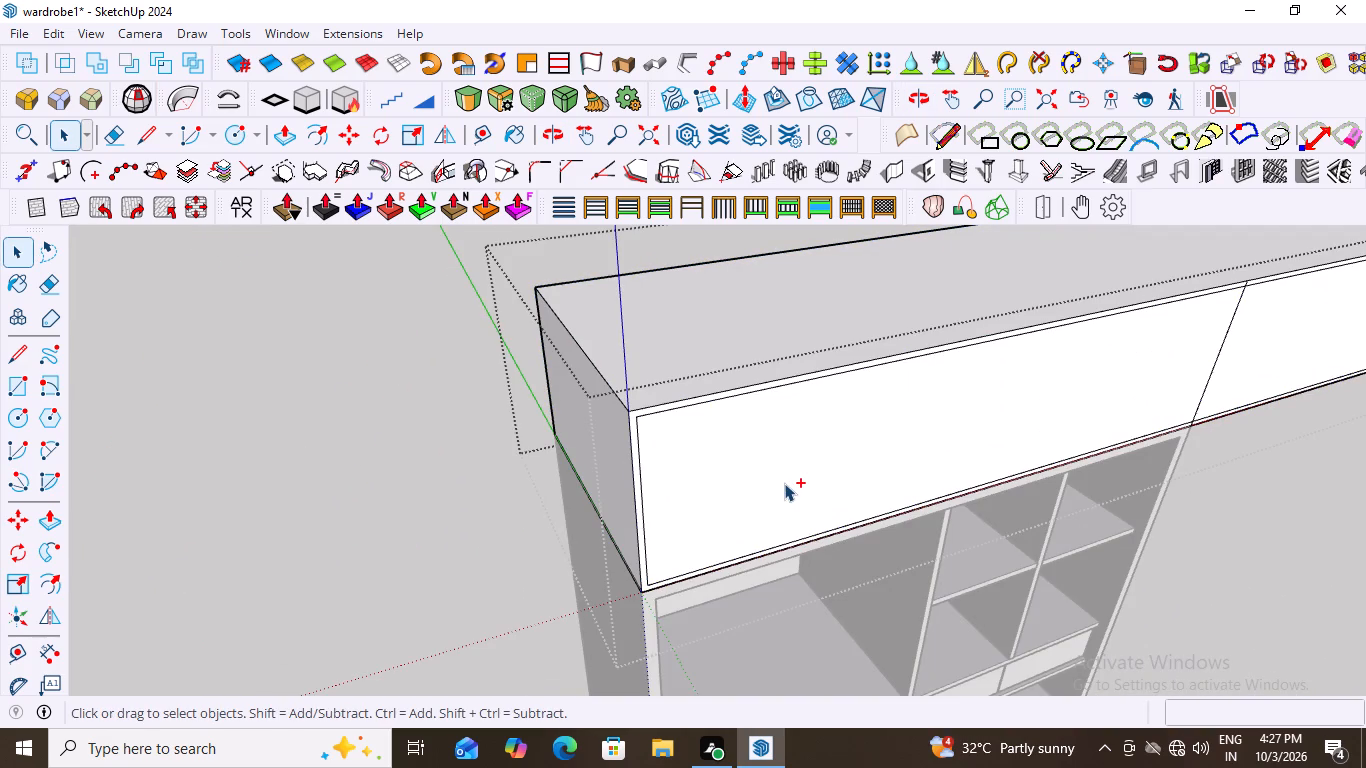
pyautogui.hotkey('ctrl', 'z')
pyautogui.hotkey('ctrl', 'z')
# Examine the undivided top cabinet, its overhang and the wardrobe below from the front and the overhanging end.
pyautogui.moveTo(1222, 387); pyautogui.dragTo(1180, 313, button='middle')
pyautogui.scroll(-3, 1221, 330)
pyautogui.keyDown('ctrl'); pyautogui.scroll(-5, 1055, 338); pyautogui.keyUp('ctrl')
pyautogui.keyDown('ctrl'); pyautogui.moveTo(1329, 361); pyautogui.dragTo(1027, 410, button='middle'); pyautogui.keyUp('ctrl')
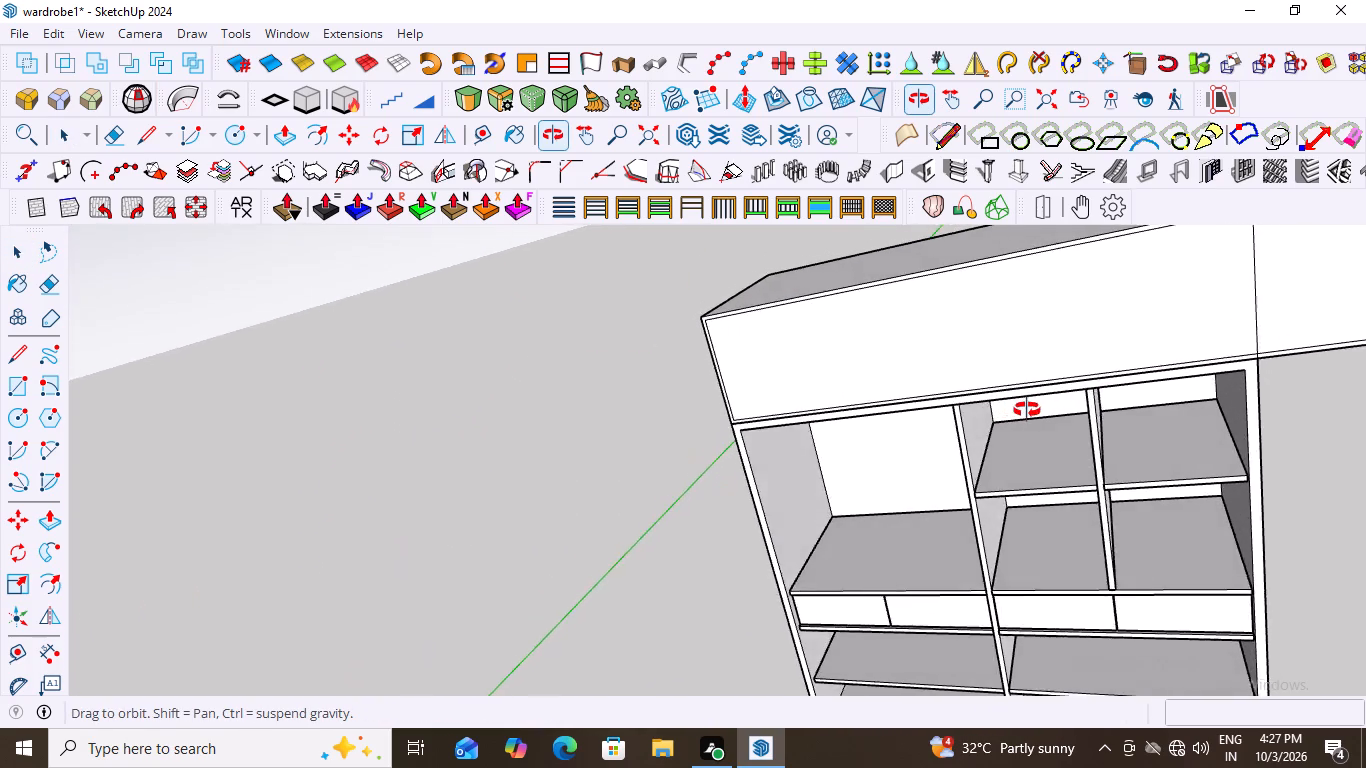
pyautogui.keyDown('ctrl'); pyautogui.moveTo(1027, 410); pyautogui.dragTo(1138, 408, button='middle'); pyautogui.keyUp('ctrl')
pyautogui.keyDown('ctrl'); pyautogui.moveTo(1142, 407); pyautogui.dragTo(1127, 406, button='middle'); pyautogui.keyUp('ctrl')
pyautogui.moveTo(1333, 380); pyautogui.dragTo(1364, 385, button='middle')
pyautogui.scroll(-4, 1335, 391)
pyautogui.moveTo(1329, 403); pyautogui.dragTo(1301, 388, button='middle')
pyautogui.keyDown('shift'); pyautogui.moveTo(1305, 387); pyautogui.dragTo(830, 319, button='middle'); pyautogui.keyUp('shift')
pyautogui.keyDown('shift'); pyautogui.scroll(-4, 1079, 385); pyautogui.keyUp('shift')
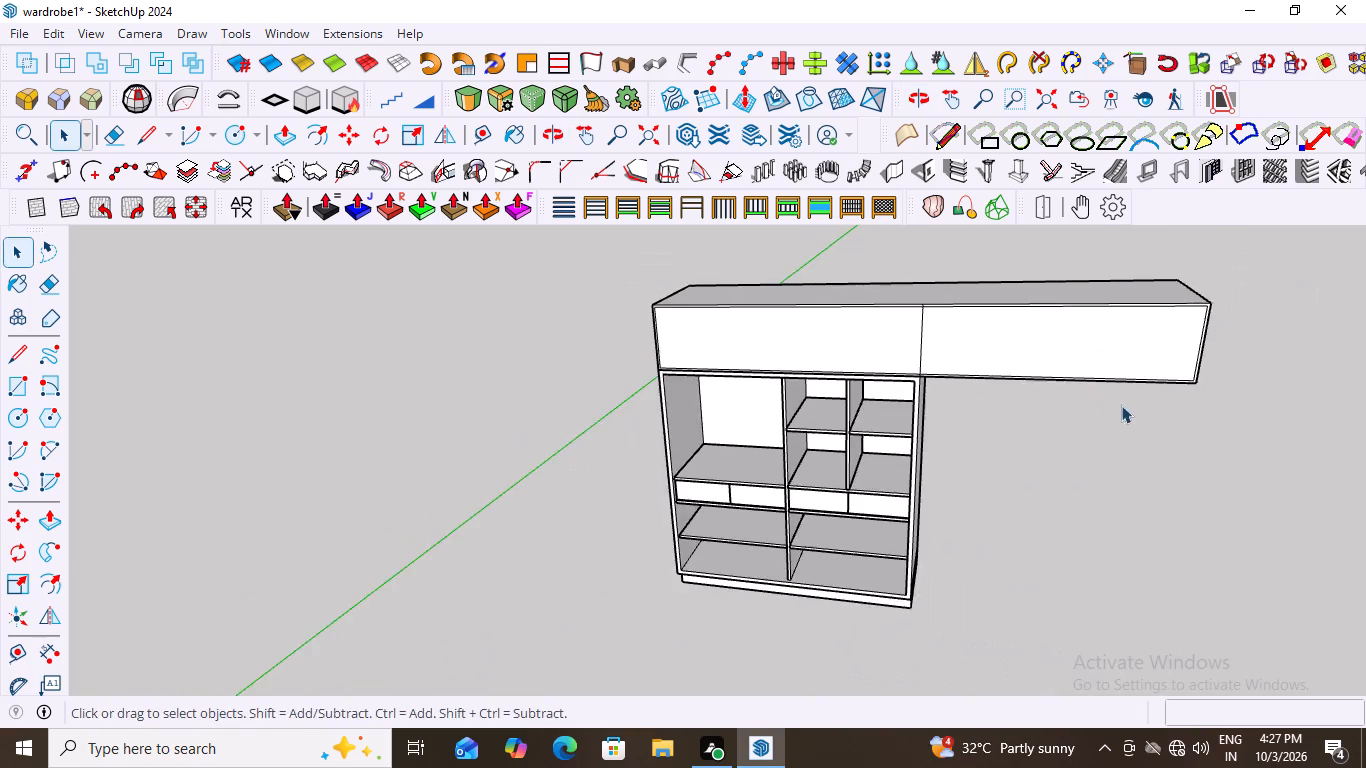
pyautogui.moveTo(1117, 403); pyautogui.dragTo(1080, 392, button='middle')
pyautogui.scroll(-1, 1125, 395)
pyautogui.scroll(1, 1152, 383)
pyautogui.moveTo(1154, 386); pyautogui.dragTo(1100, 338, button='middle')
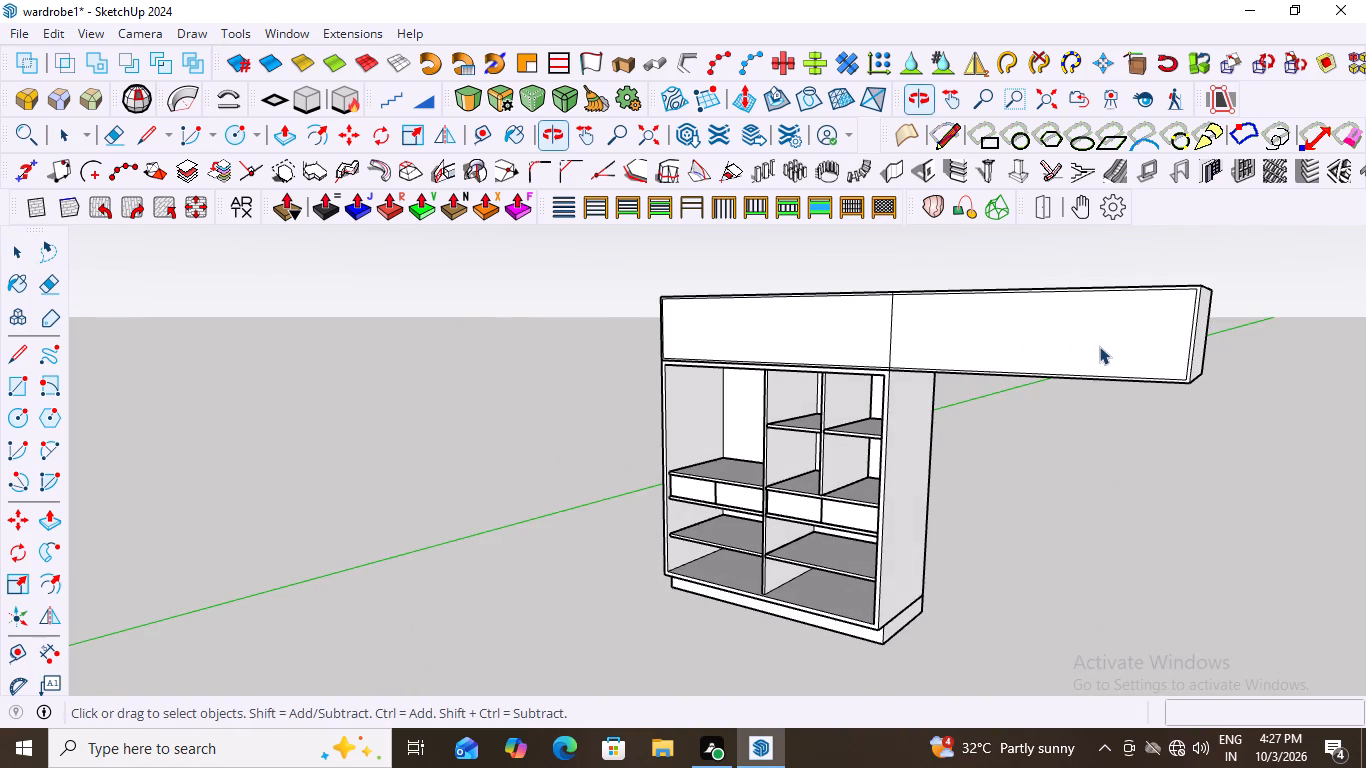
# Undo the line above the wardrobe's side and the inset frame outline, back to the top cabinet's plain front face.
pyautogui.hotkey('ctrl', 'z')
pyautogui.hotkey('ctrl', 'z')
pyautogui.hotkey('ctrl', 'z')
pyautogui.hotkey('ctrl', 'z')
pyautogui.hotkey('ctrl', 'z')
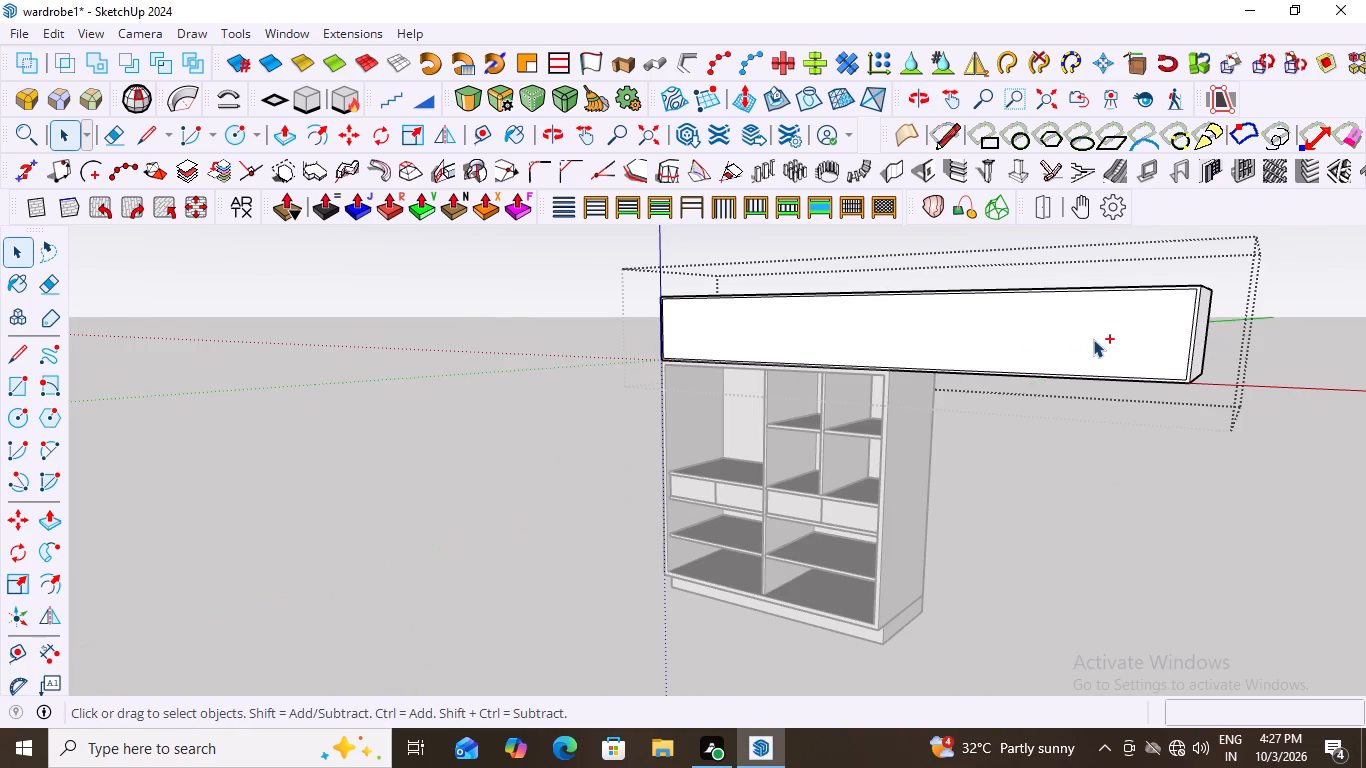
pyautogui.hotkey('ctrl', 'z')
pyautogui.hotkey('ctrl', 'z')
pyautogui.hotkey('ctrl', 'z')
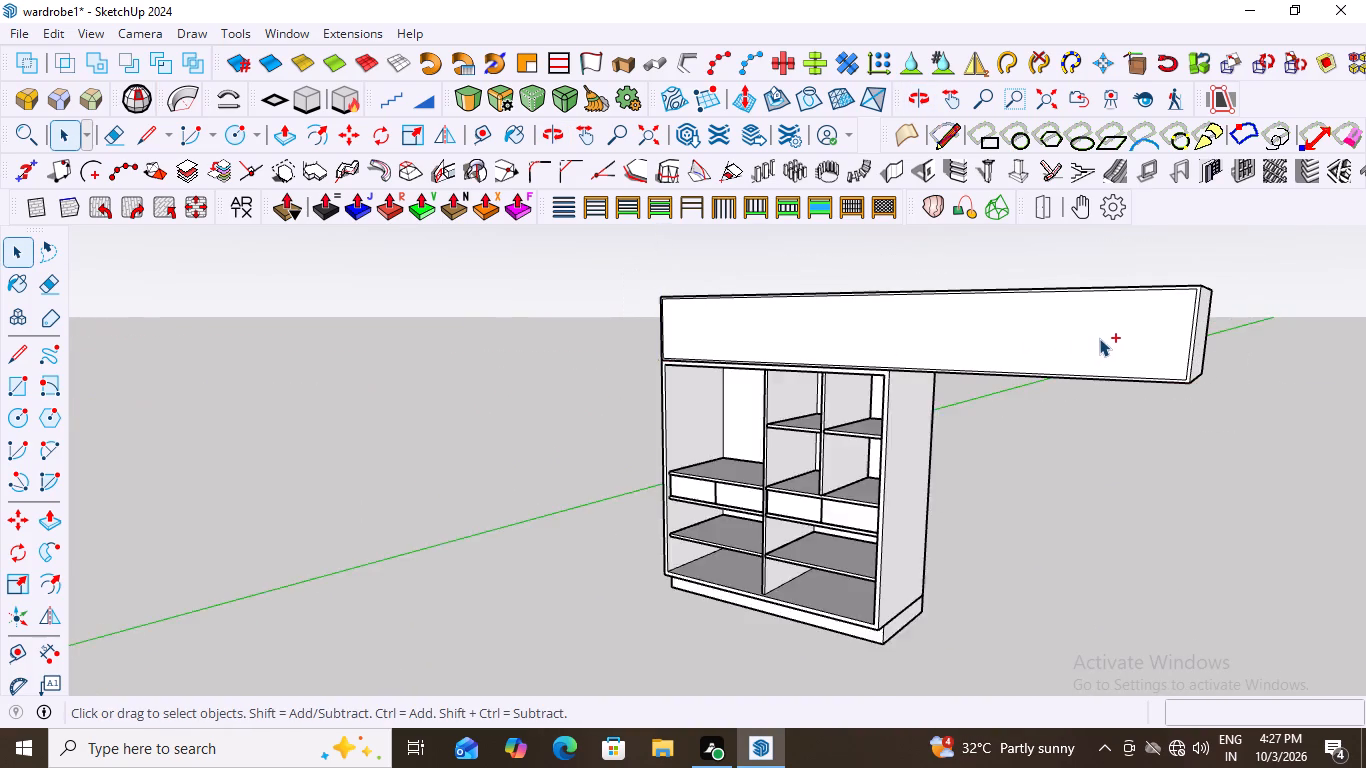
pyautogui.hotkey('ctrl', 'z')
pyautogui.hotkey('ctrl', 'z')
pyautogui.hotkey('ctrl', 'z')
pyautogui.hotkey('ctrl', 'z')
pyautogui.hotkey('ctrl', 'z')
pyautogui.hotkey('ctrl', 'z')
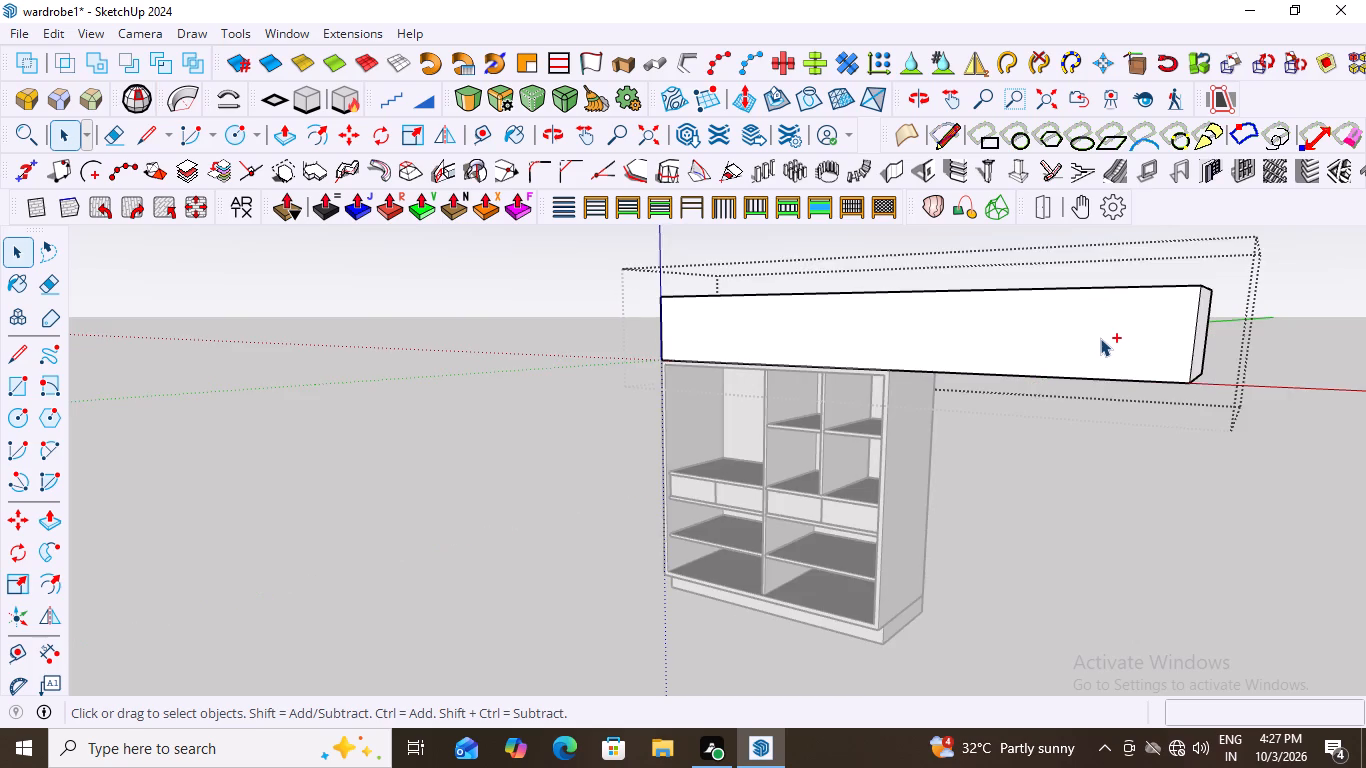
# Undo the construction of the overhanging top cabinet completely, back to the wardrobe on its own.
pyautogui.hotkey('ctrl', 'z')
pyautogui.hotkey('ctrl', 'z')
pyautogui.hotkey('ctrl', 'z')
pyautogui.hotkey('ctrl', 'z')
pyautogui.hotkey('ctrl', 'z')
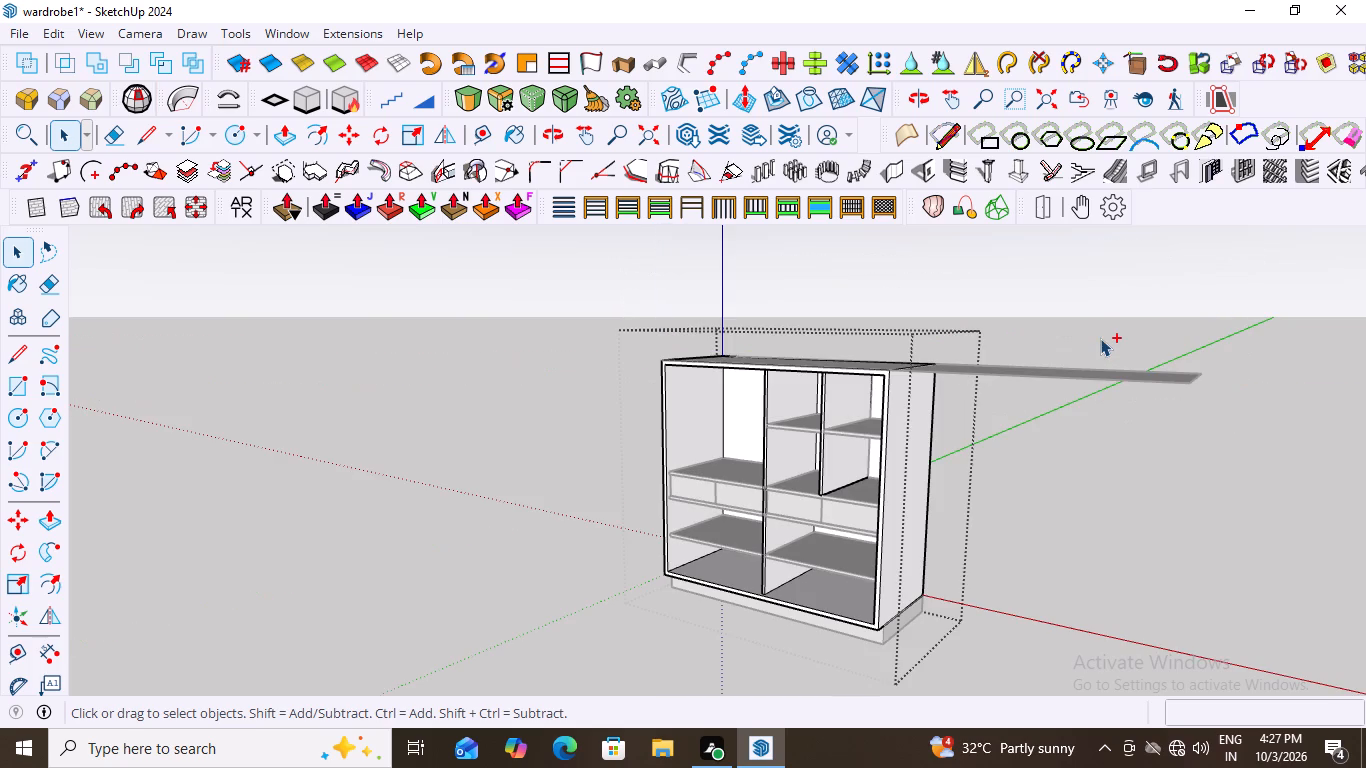
pyautogui.click(1094, 383)
pyautogui.hotkey('ctrl', 'z')
pyautogui.hotkey('ctrl', 'z')
pyautogui.hotkey('ctrl', 'z')
pyautogui.hotkey('ctrl', 'z')
pyautogui.hotkey('ctrl', 'z')
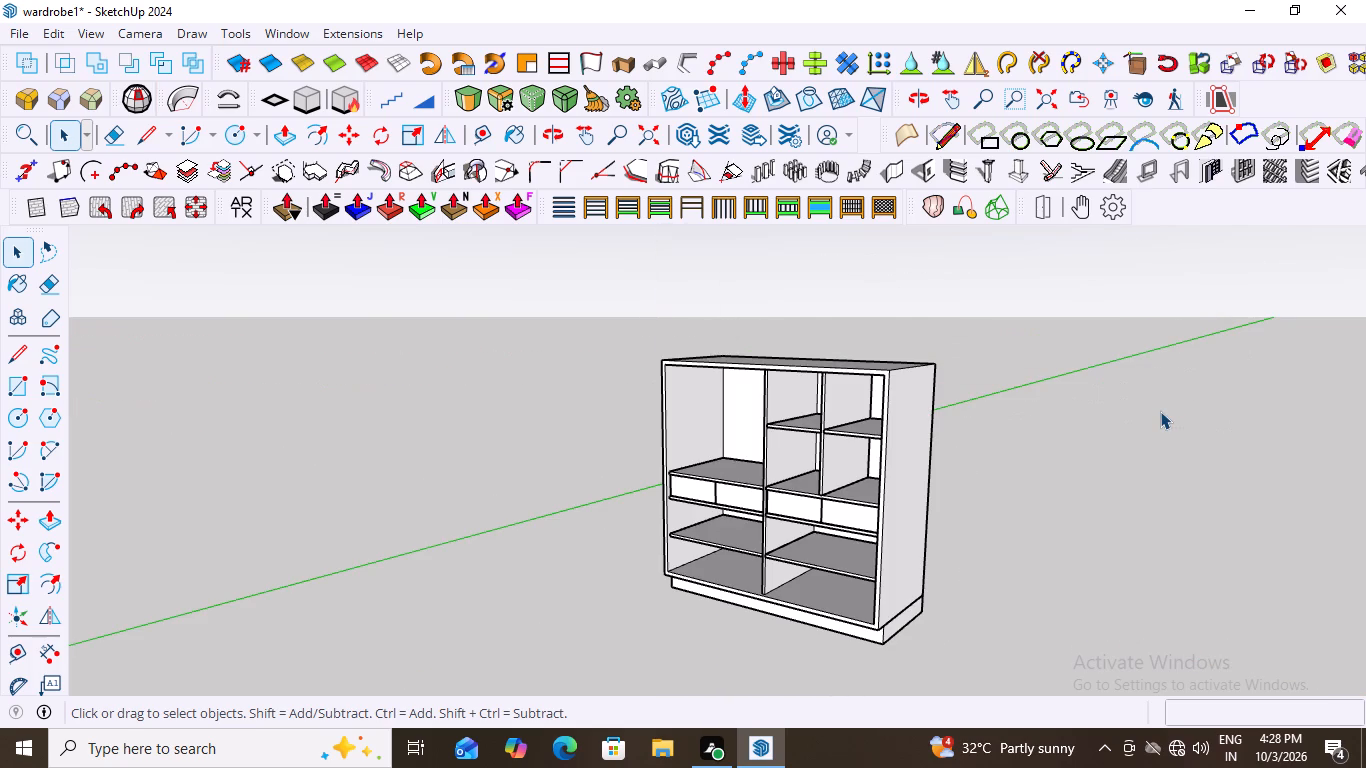
pyautogui.click(1150, 417)
# Examine the bare wardrobe's top and its open compartments from several angles.
pyautogui.scroll(6, 1008, 319)
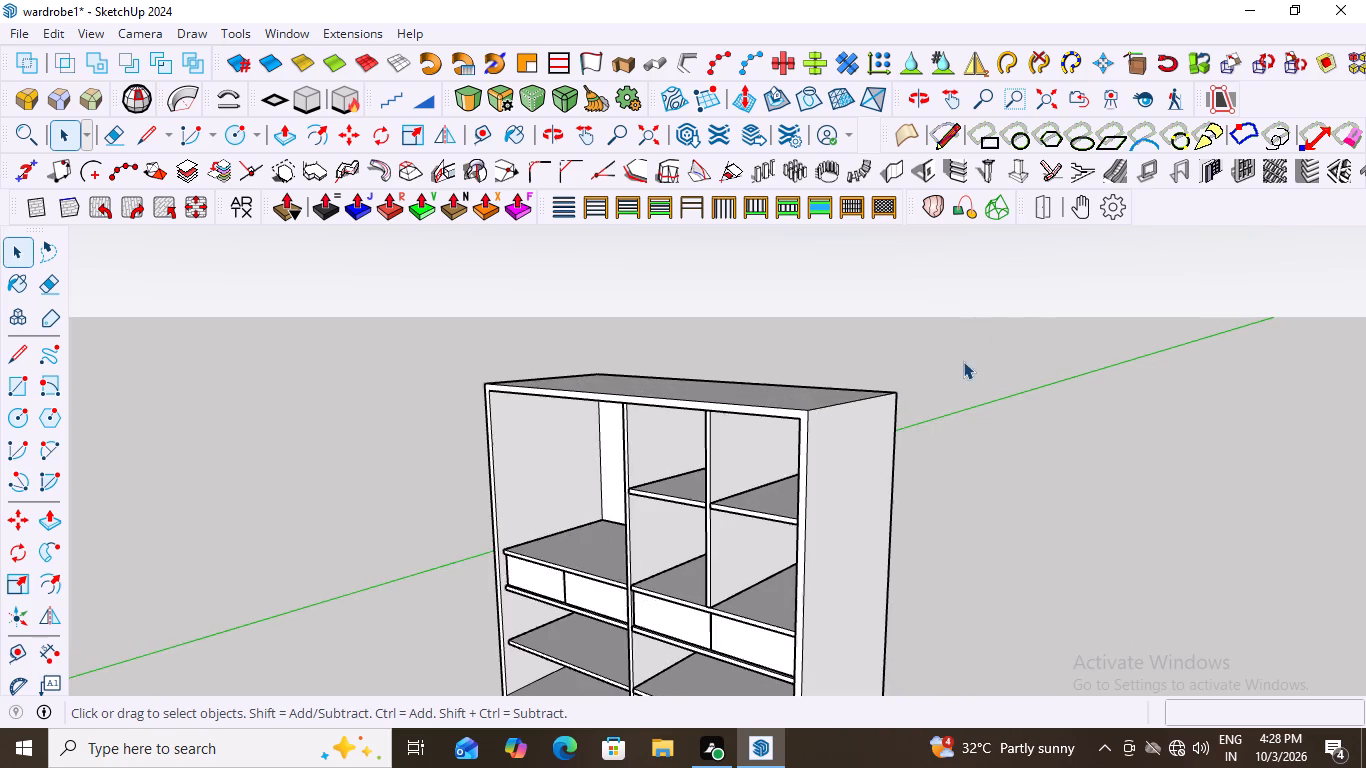
pyautogui.keyDown('ctrl'); pyautogui.moveTo(963, 361); pyautogui.dragTo(1160, 428, button='middle'); pyautogui.keyUp('ctrl')
pyautogui.keyDown('ctrl'); pyautogui.scroll(-1, 1071, 398); pyautogui.keyUp('ctrl')
pyautogui.scroll(-4, 1177, 449)
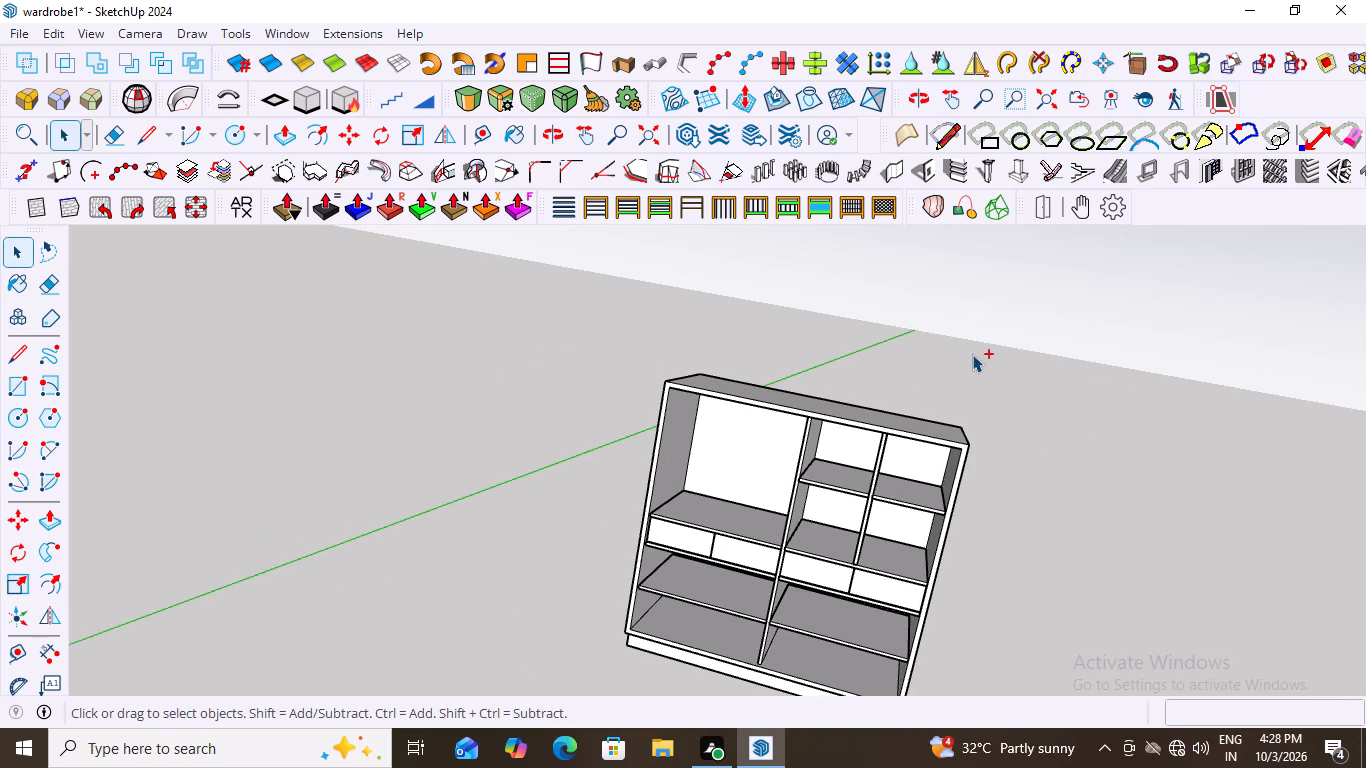
pyautogui.moveTo(1022, 460); pyautogui.dragTo(957, 414, button='middle')
pyautogui.scroll(-1, 935, 378)
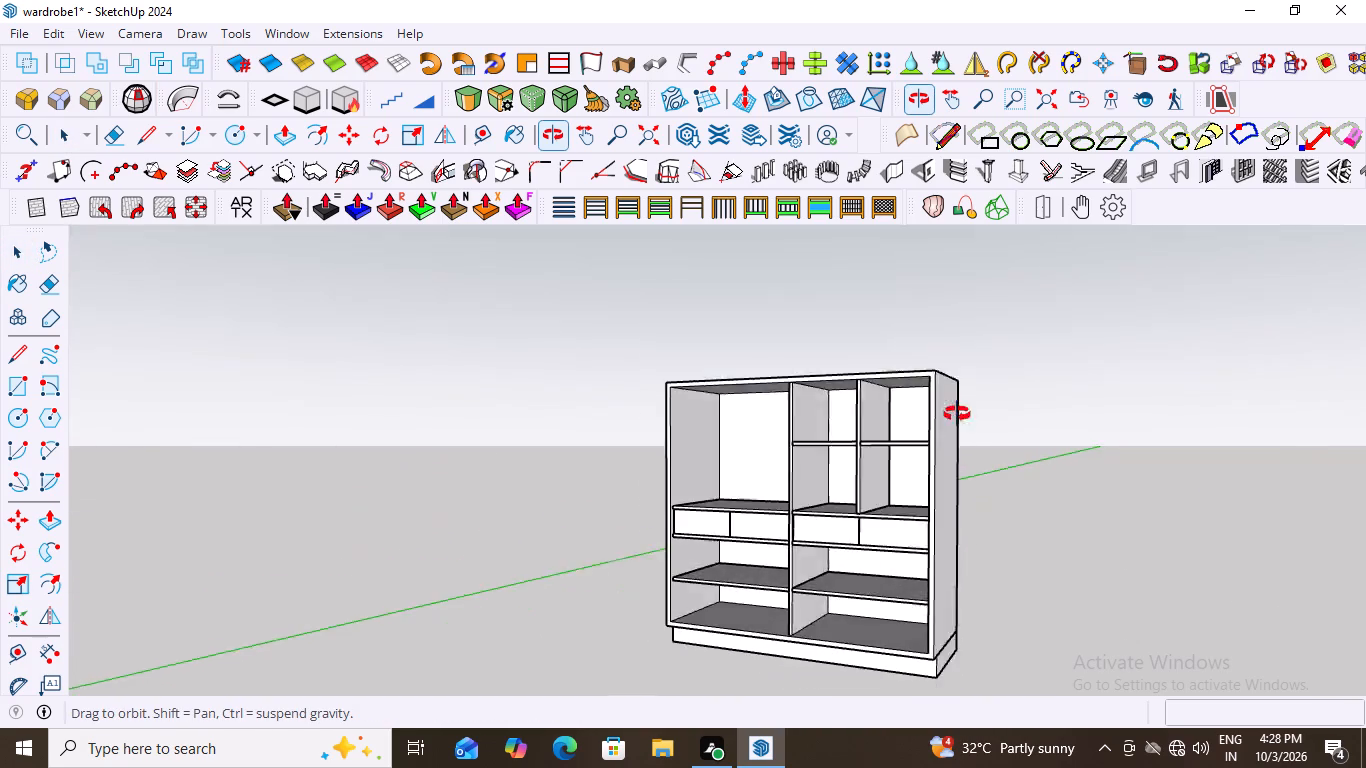
pyautogui.moveTo(957, 414); pyautogui.dragTo(996, 452, button='middle')
pyautogui.scroll(2, 918, 374)
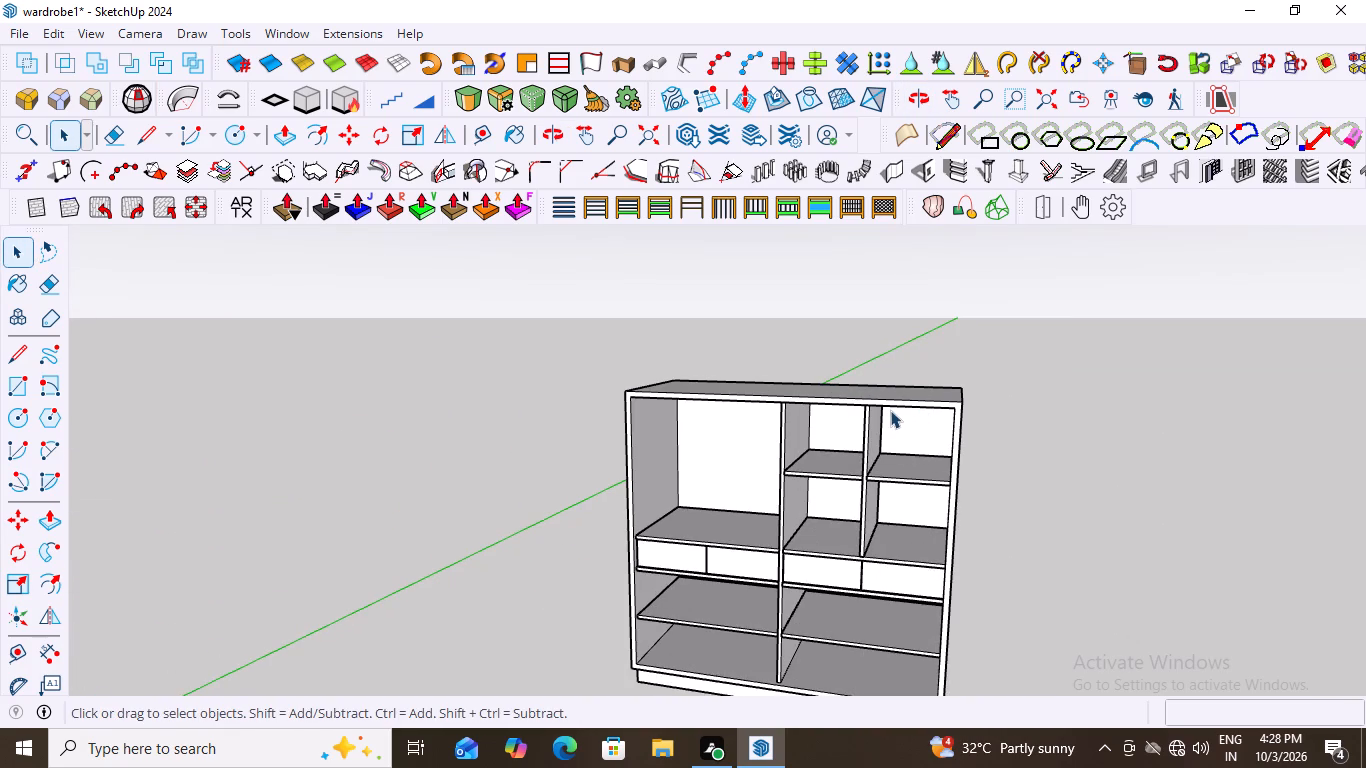
pyautogui.scroll(6, 821, 411)
pyautogui.scroll(-1, 851, 481)
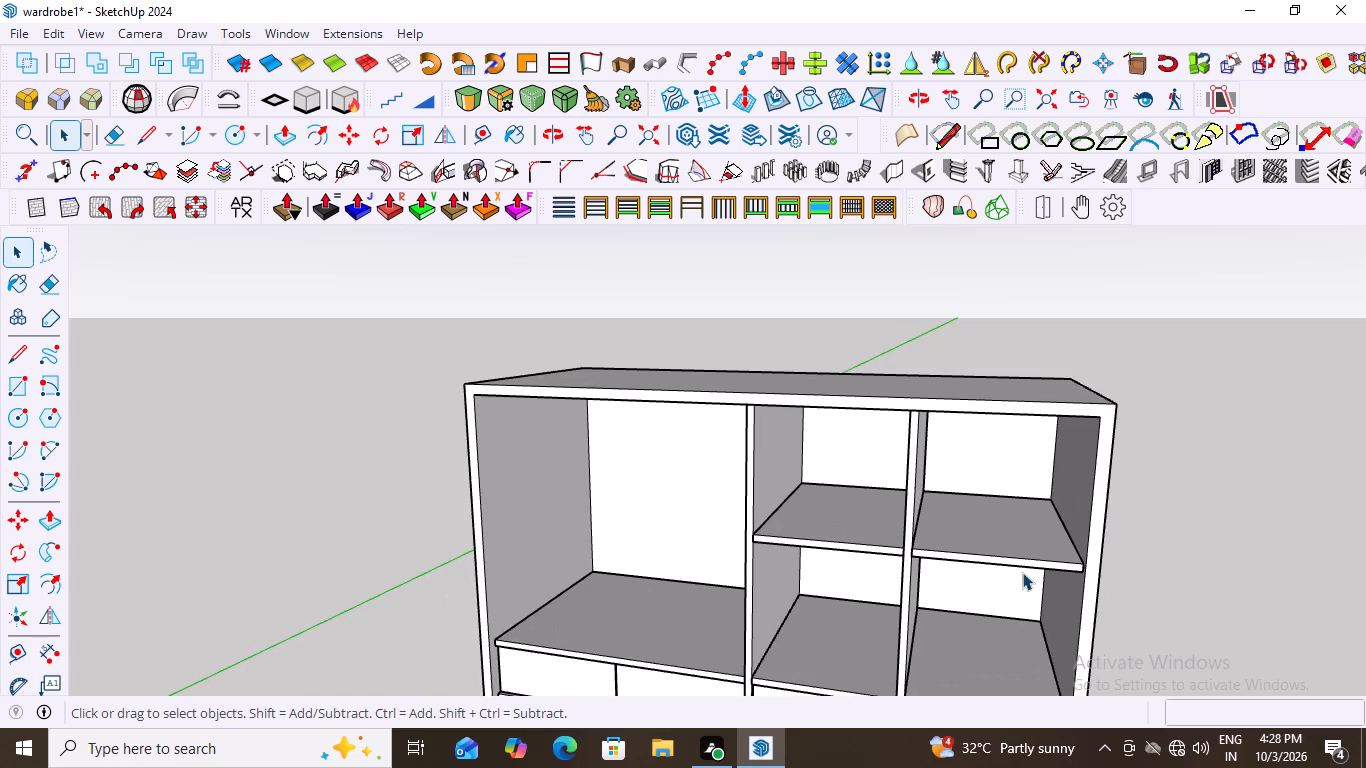
pyautogui.scroll(-2, 1040, 492)
pyautogui.scroll(-3, 647, 350)
# Draw an upright 7' by 1'9.5" rectangle along the rear edge of the wardrobe's top, starting at its rear corner.
pyautogui.moveTo(662, 435); pyautogui.dragTo(661, 479, button='middle')
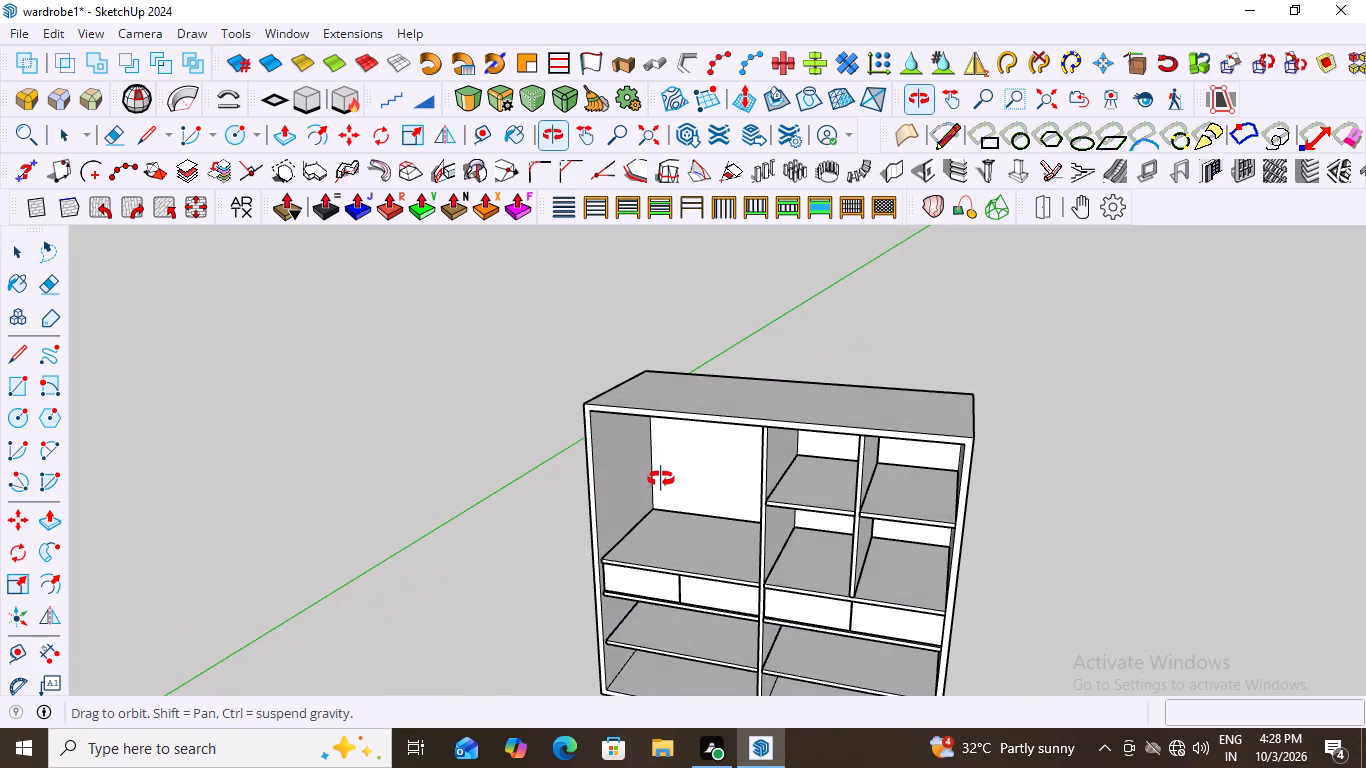
pyautogui.moveTo(661, 479); pyautogui.dragTo(661, 491, button='middle')
pyautogui.press('r')
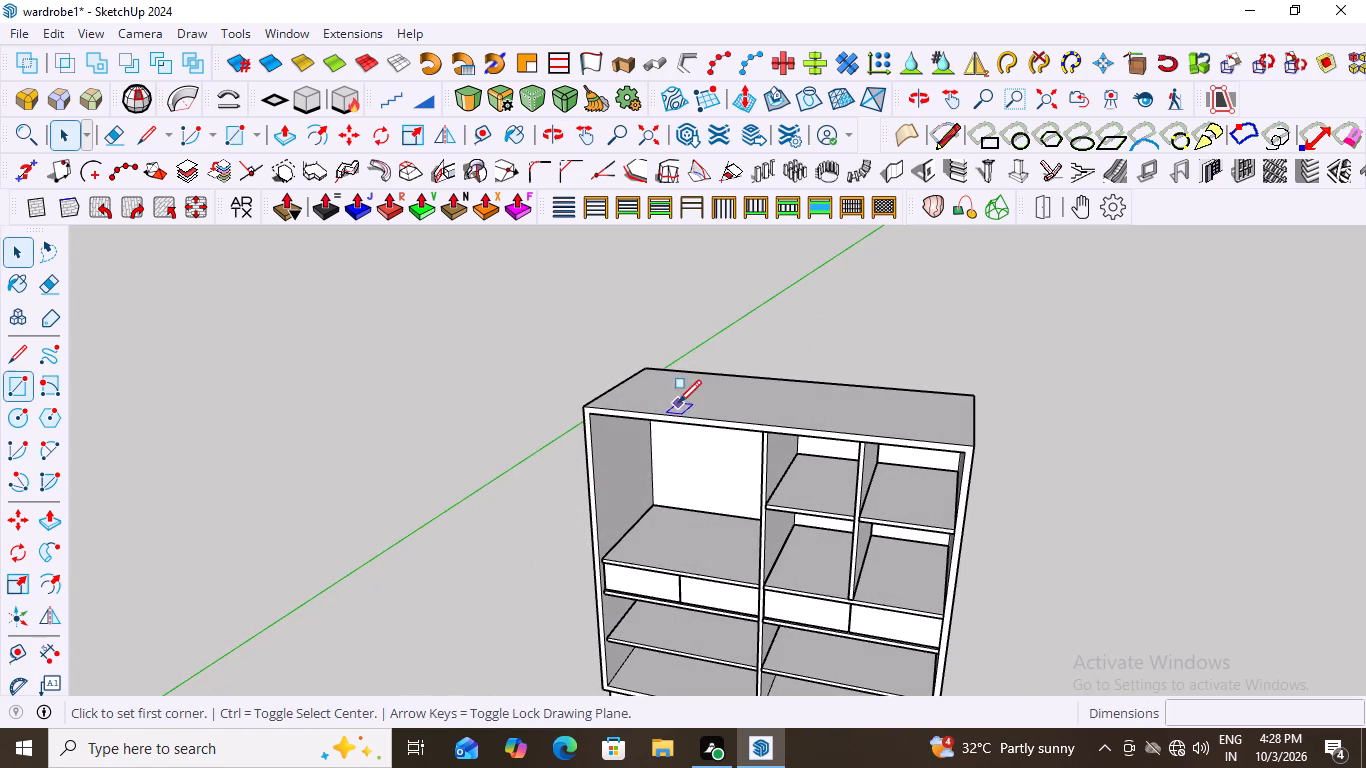
pyautogui.click(641, 369)
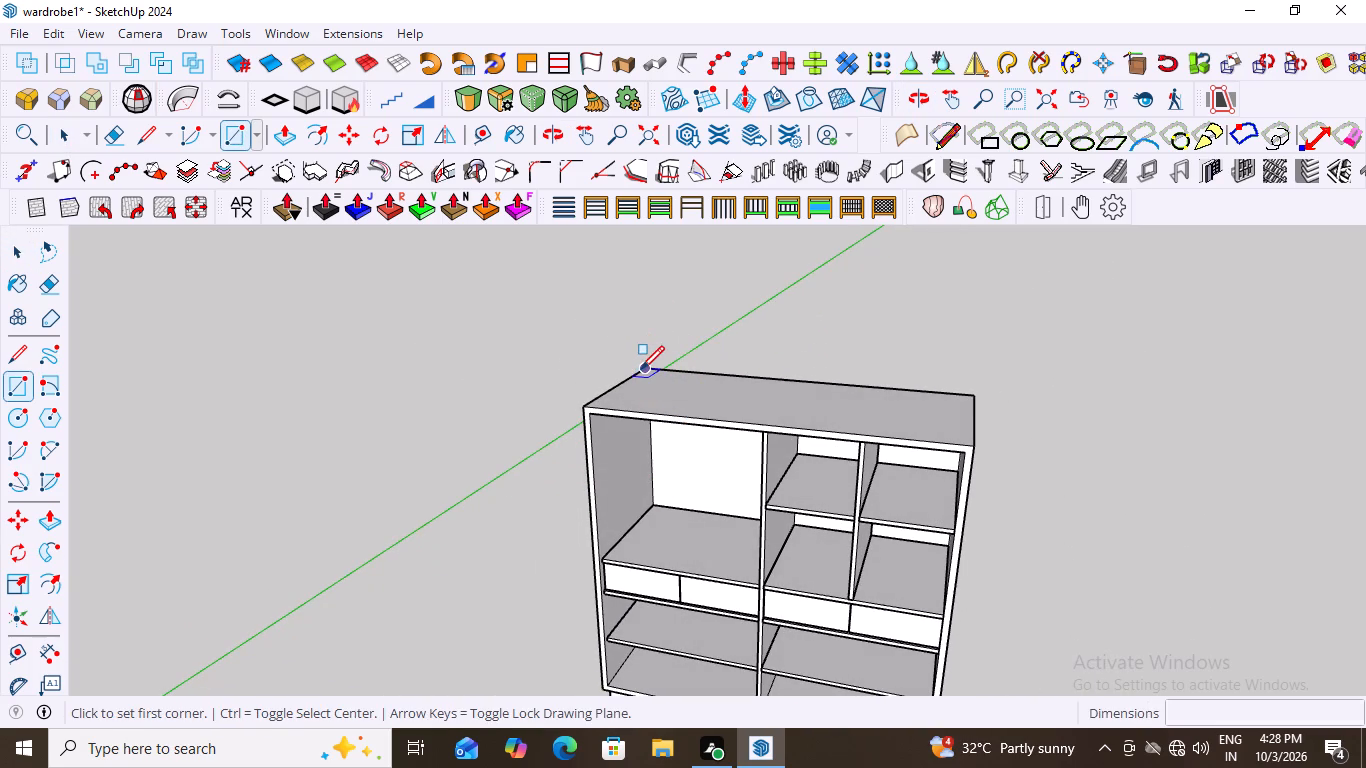
pyautogui.press('Left')
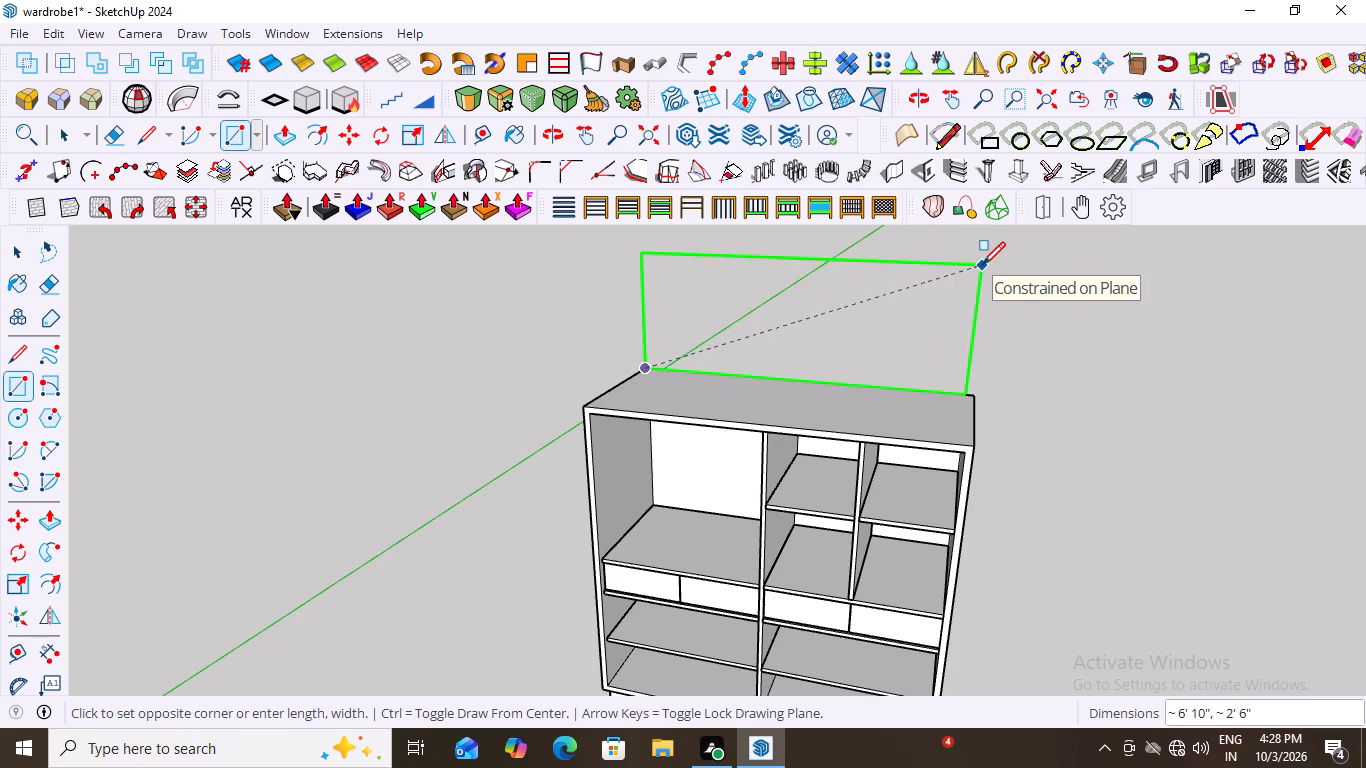
pyautogui.press('7')
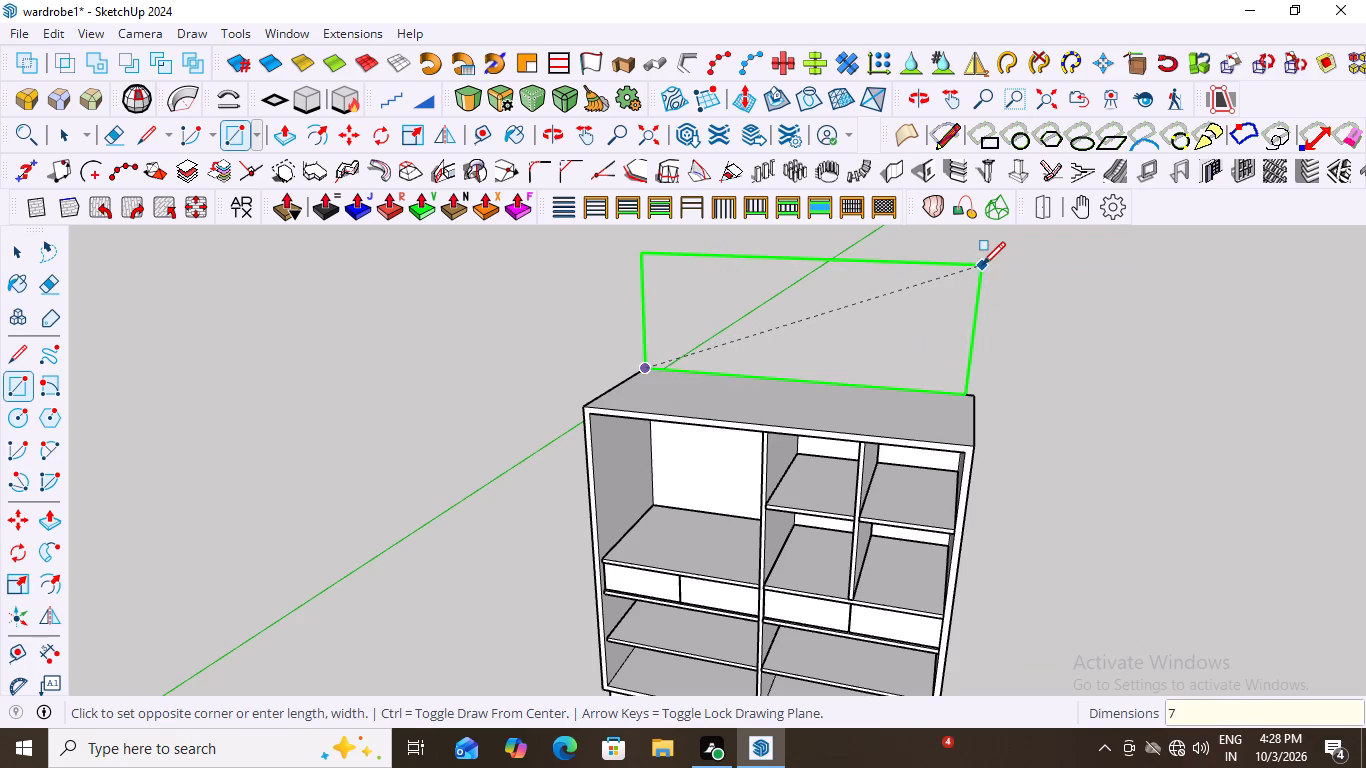
pyautogui.press("'")
pyautogui.press(',')
pyautogui.press('1')
pyautogui.press("'")
pyautogui.press('9')
pyautogui.write('.5')
pyautogui.press('Return')
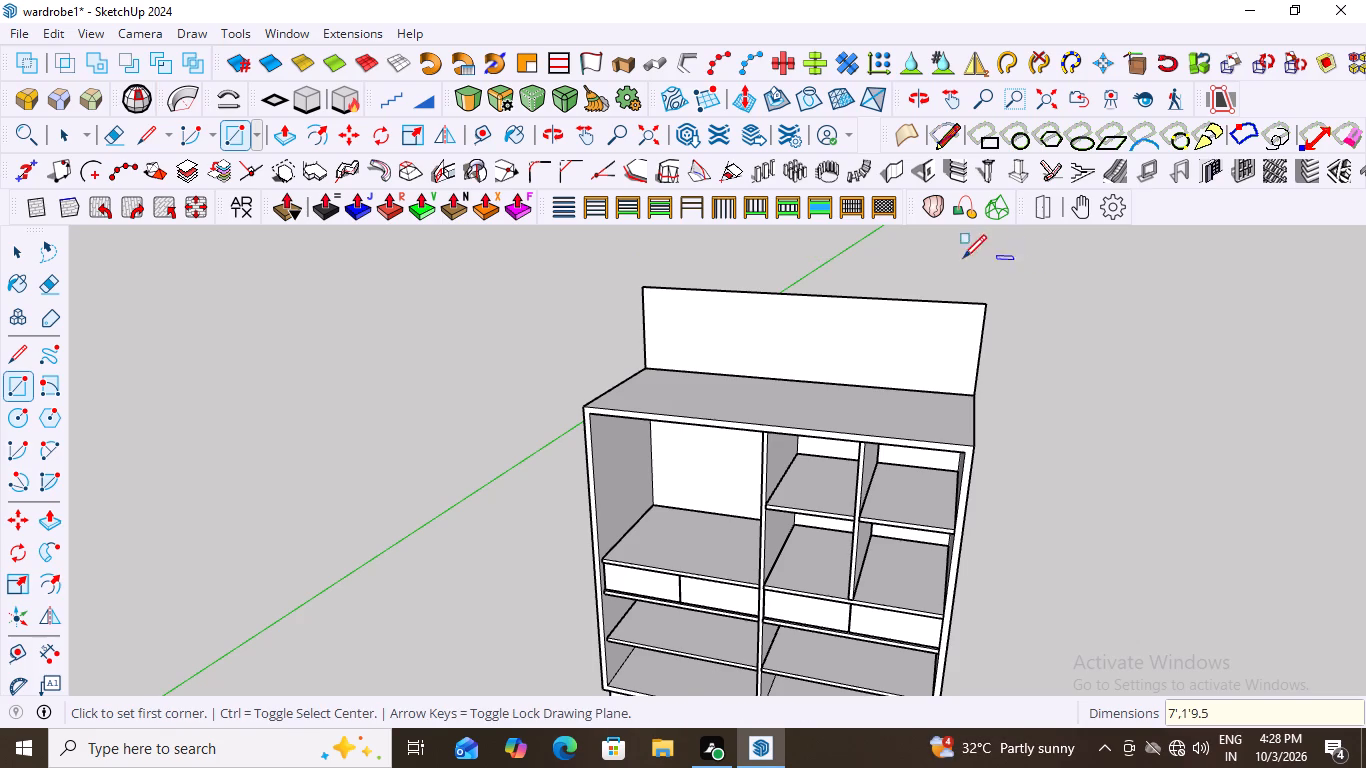
# Push/Pull the upright rectangle 3' forward over the wardrobe's top to form the new top cabinet box.
pyautogui.press('space')
pyautogui.click(952, 326)
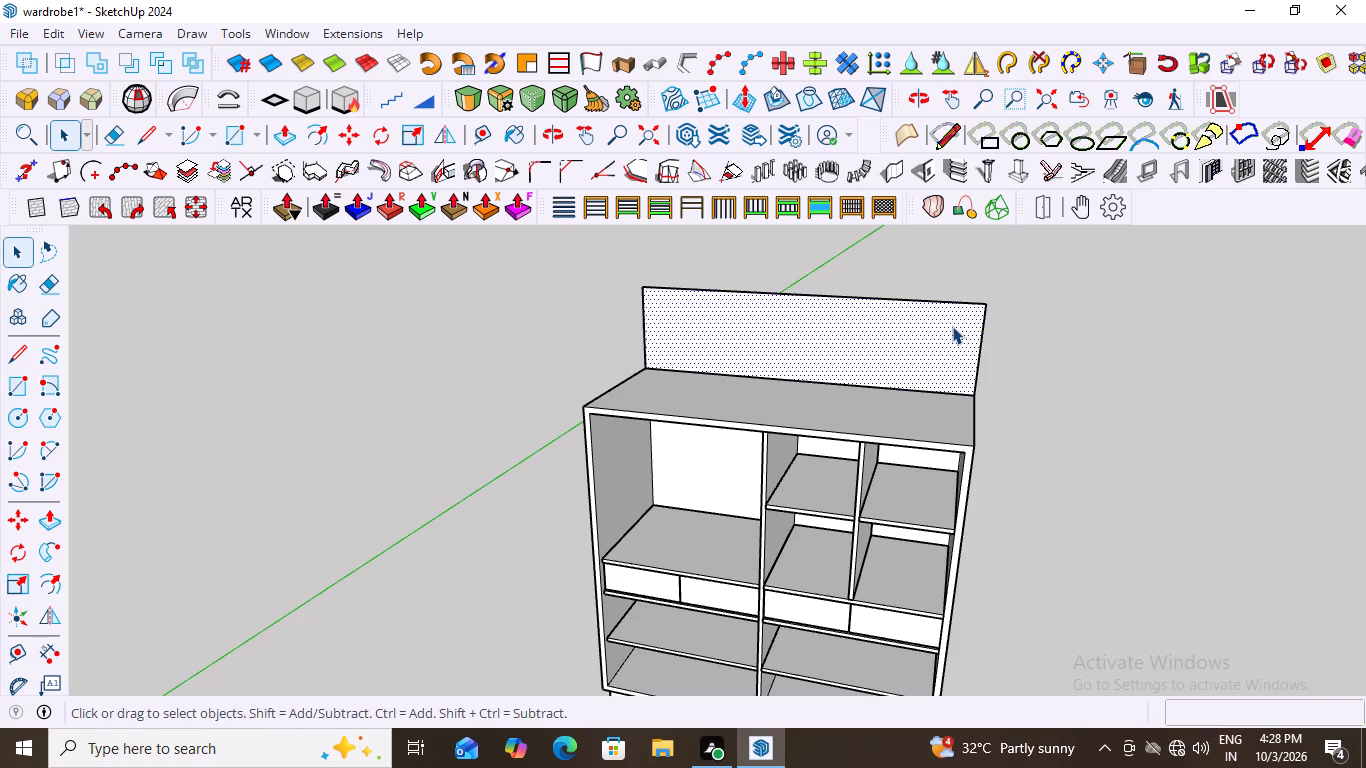
pyautogui.press('p')
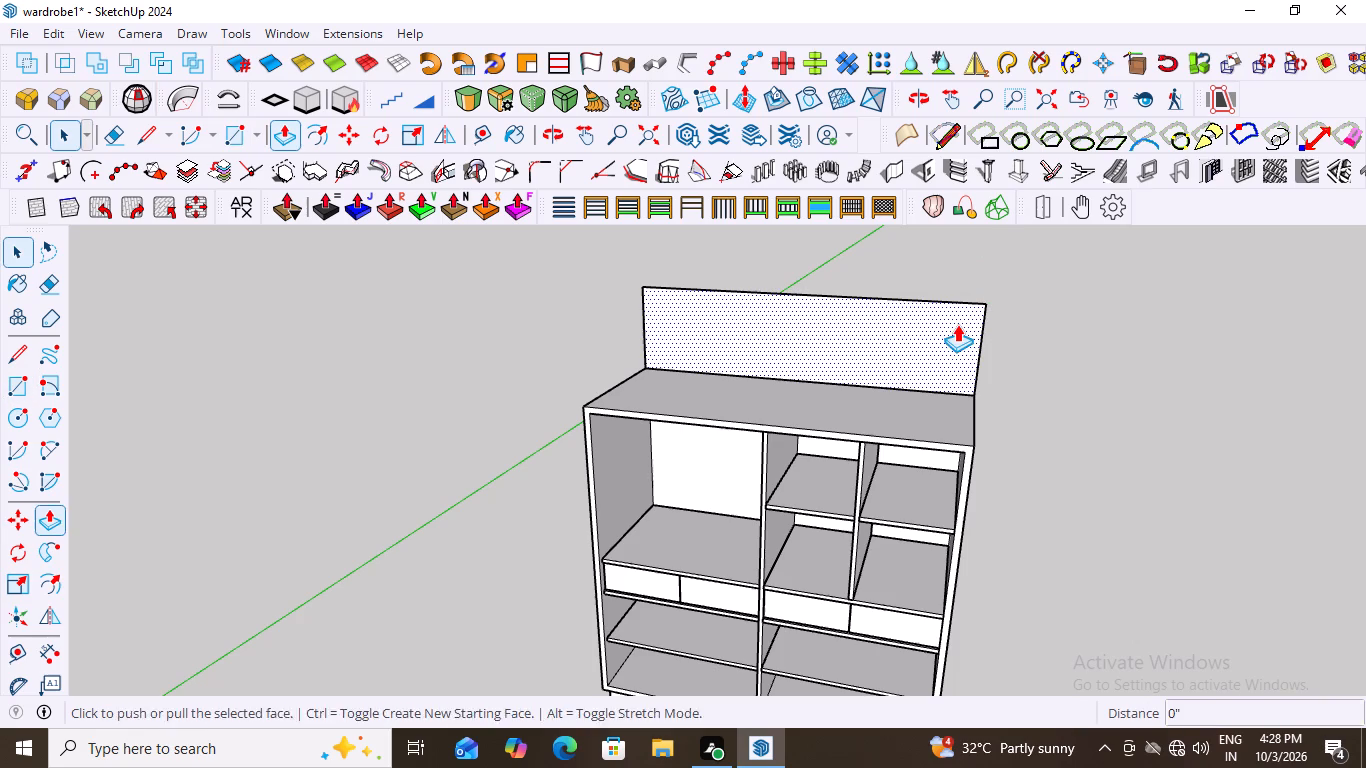
pyautogui.click(957, 324)
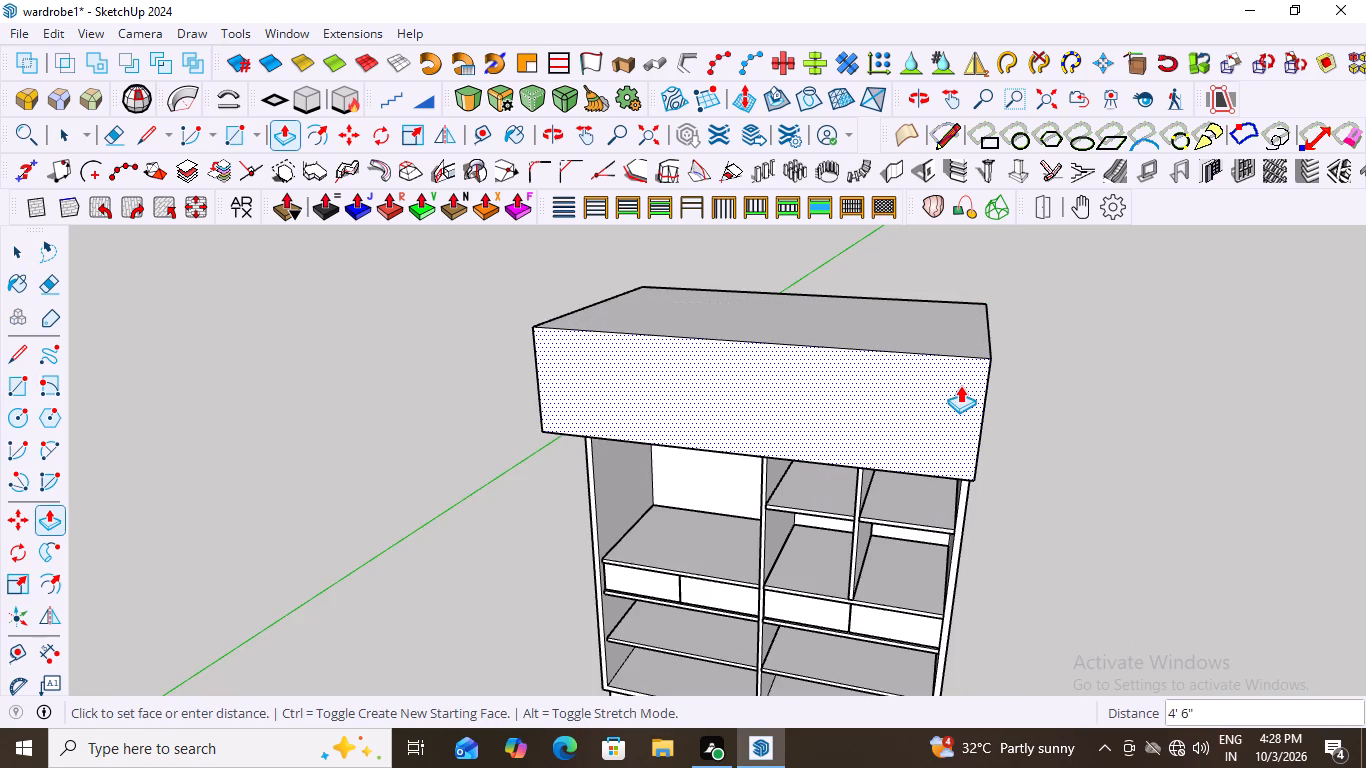
pyautogui.press('2')
pyautogui.press('BackSpace')
pyautogui.press('3')
pyautogui.press("'")
pyautogui.press('Return')
pyautogui.scroll(6, 965, 386)
pyautogui.moveTo(988, 419); pyautogui.dragTo(1018, 405, button='middle')
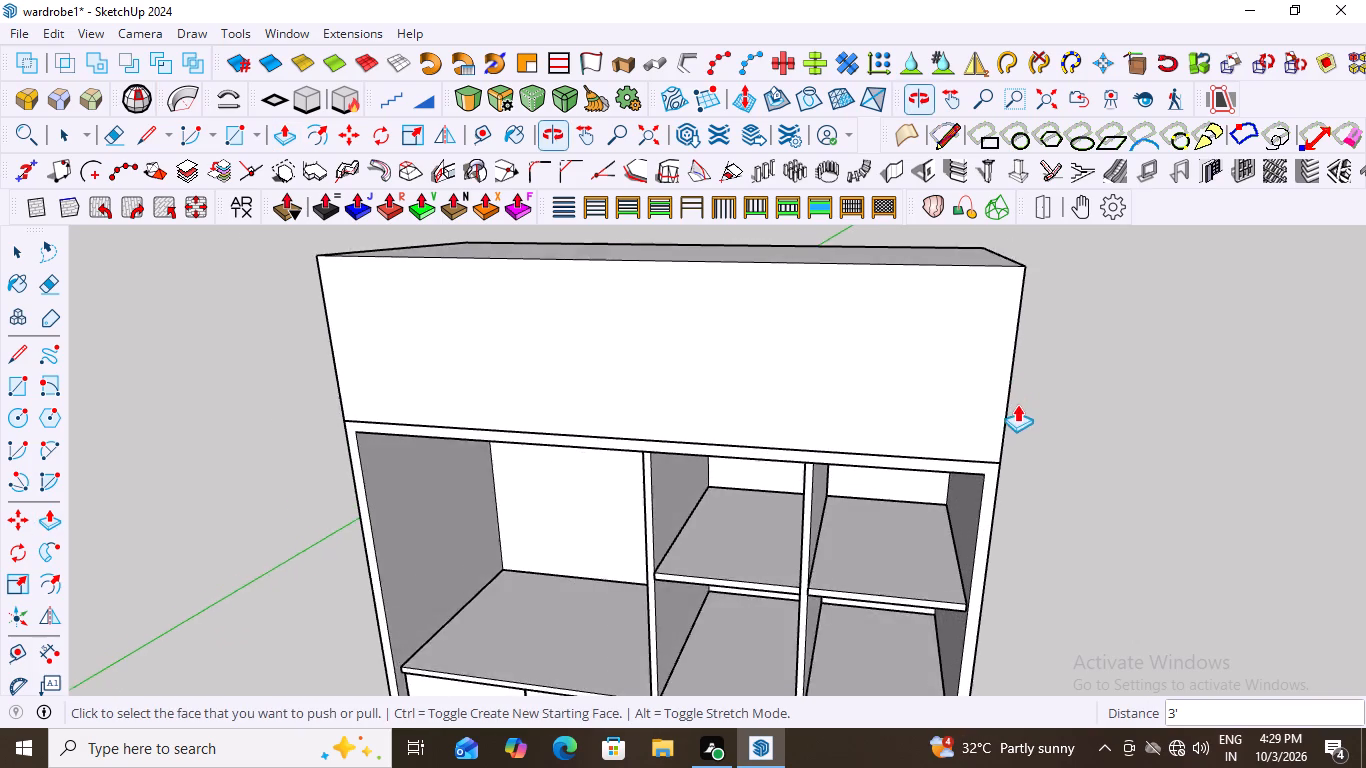
pyautogui.scroll(2, 1017, 404)
pyautogui.click(1054, 412)
pyautogui.scroll(-2, 1045, 408)
pyautogui.press('space')
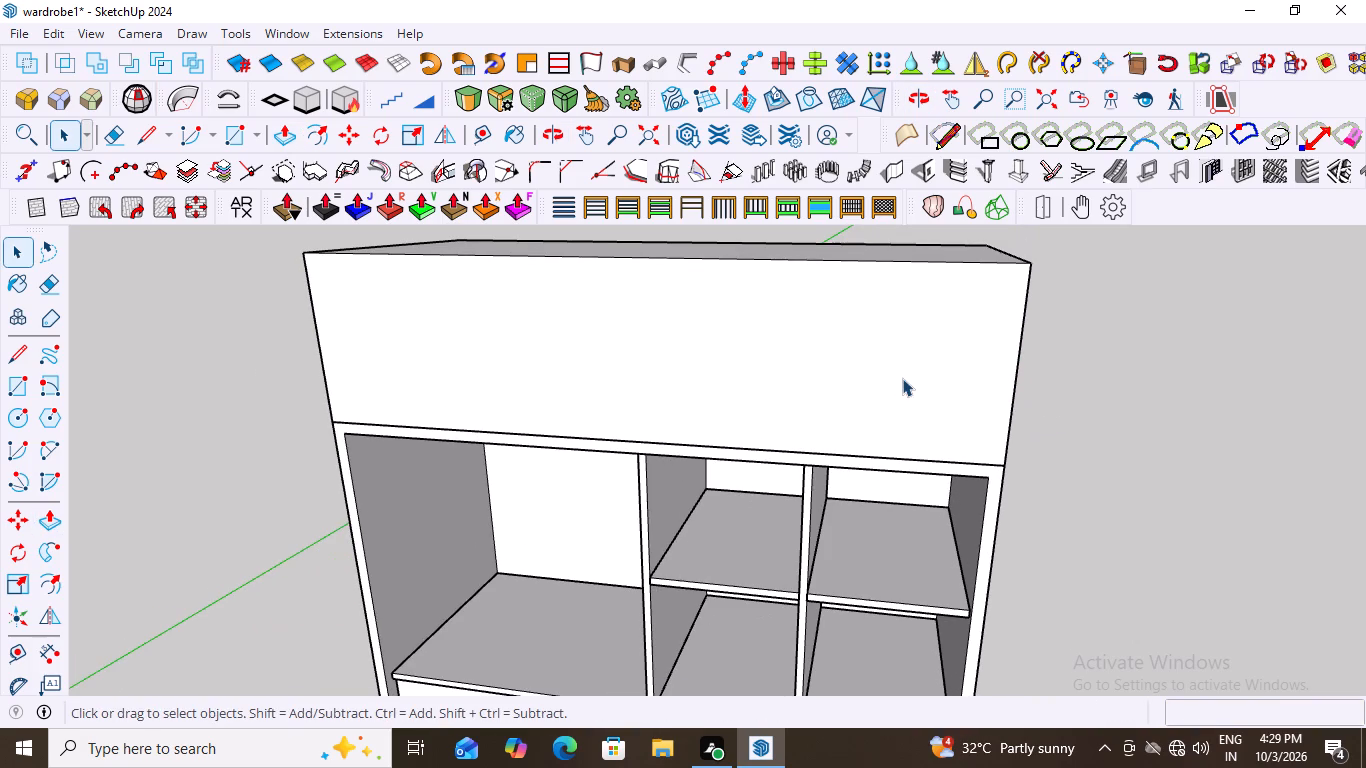
# Select all connected geometry of the top cabinet box and make it a group.
pyautogui.scroll(1, 885, 367)
pyautogui.doubleClick(885, 367)
pyautogui.click(886, 362)
pyautogui.scroll(-5, 889, 362)
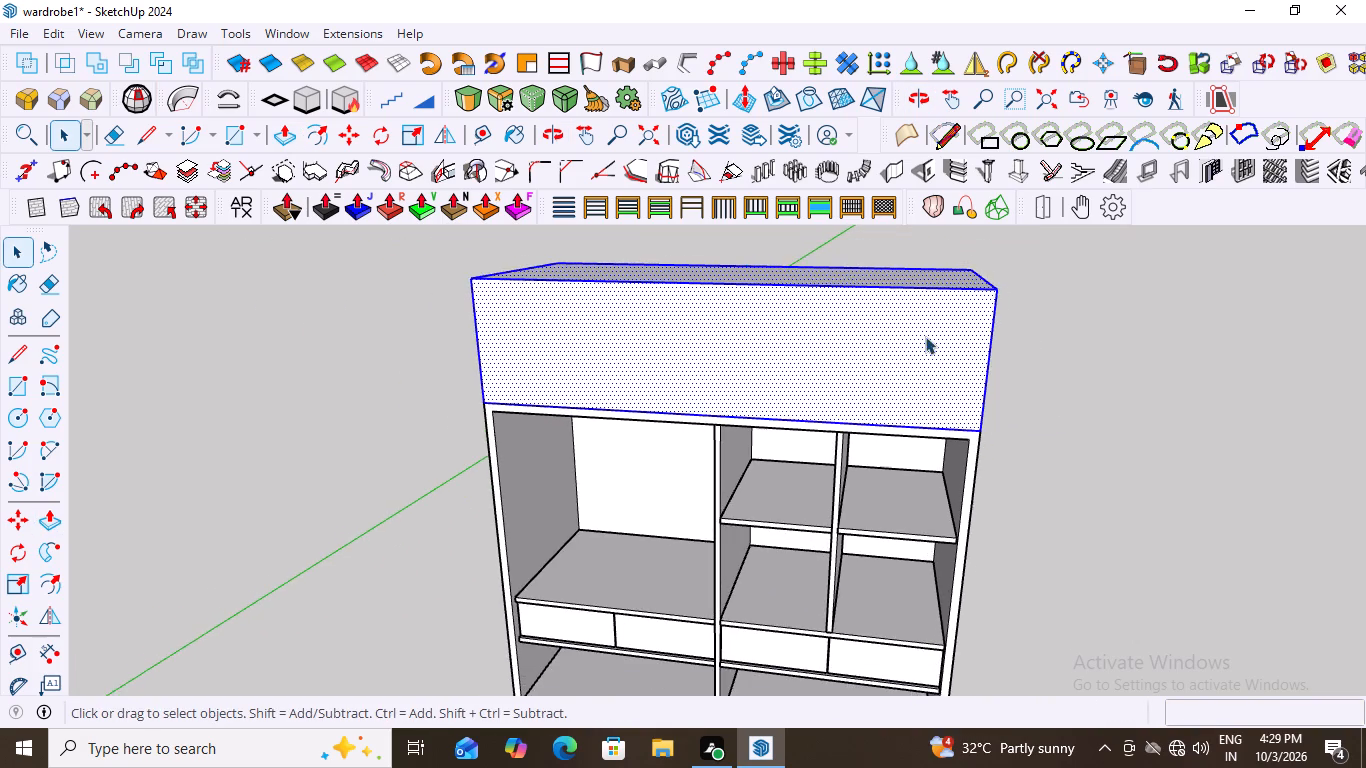
pyautogui.moveTo(924, 336); pyautogui.dragTo(967, 337, button='middle')
pyautogui.scroll(-1, 924, 336)
pyautogui.rightClick(938, 337)
pyautogui.click(1022, 189)
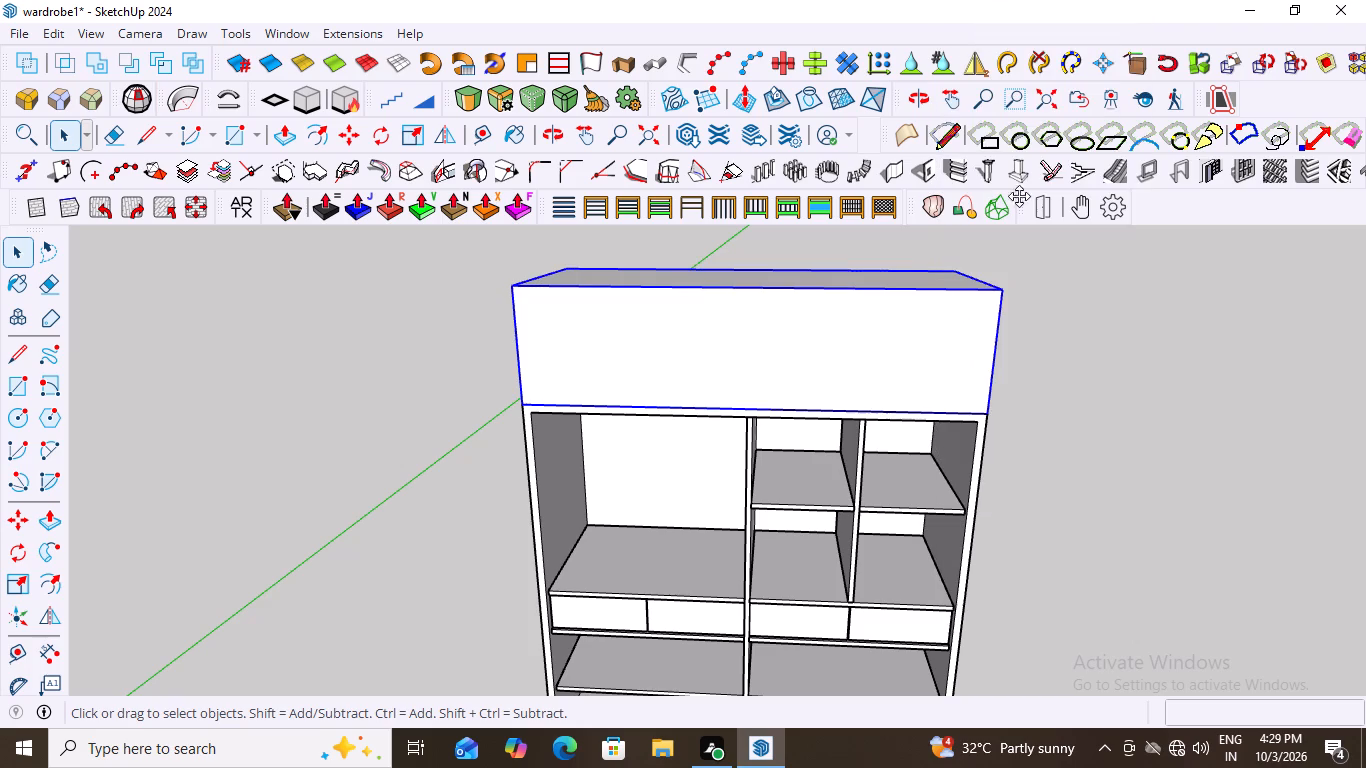
pyautogui.click(1091, 356)
# Open the top cabinet group for editing and divide the upper edge of its front into 5 equal segments.
pyautogui.click(950, 342)
pyautogui.tripleClick(951, 341)
pyautogui.doubleClick(951, 341)
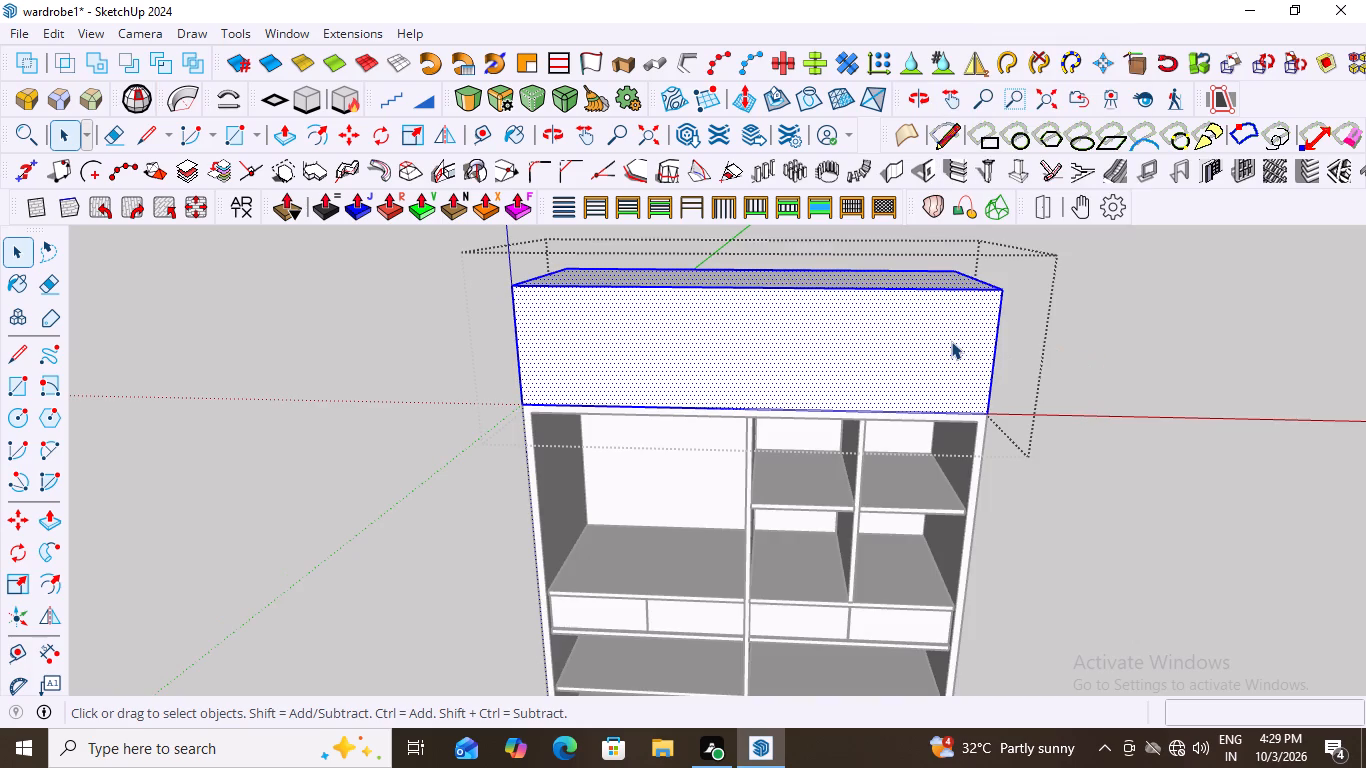
pyautogui.click(947, 342)
pyautogui.doubleClick(886, 349)
pyautogui.click(869, 345)
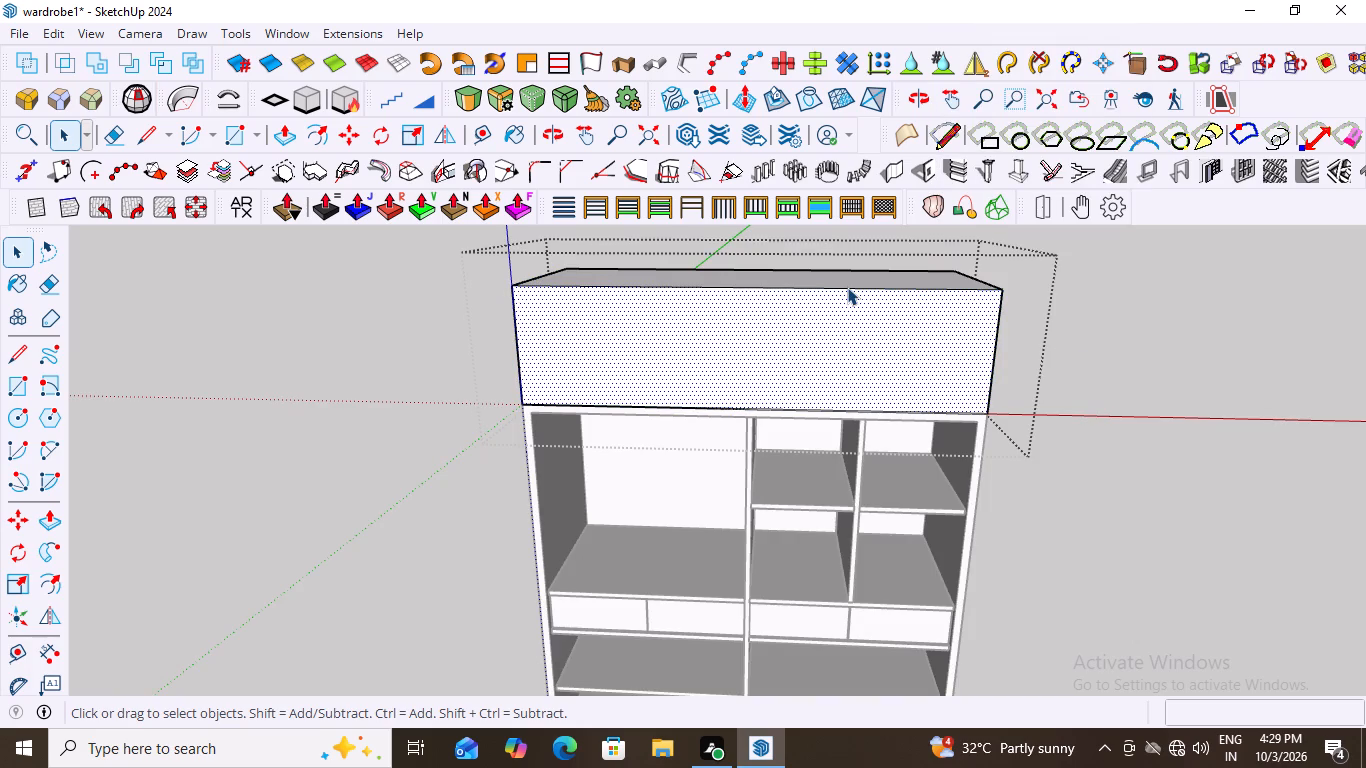
pyautogui.click(847, 287)
pyautogui.rightClick(848, 288)
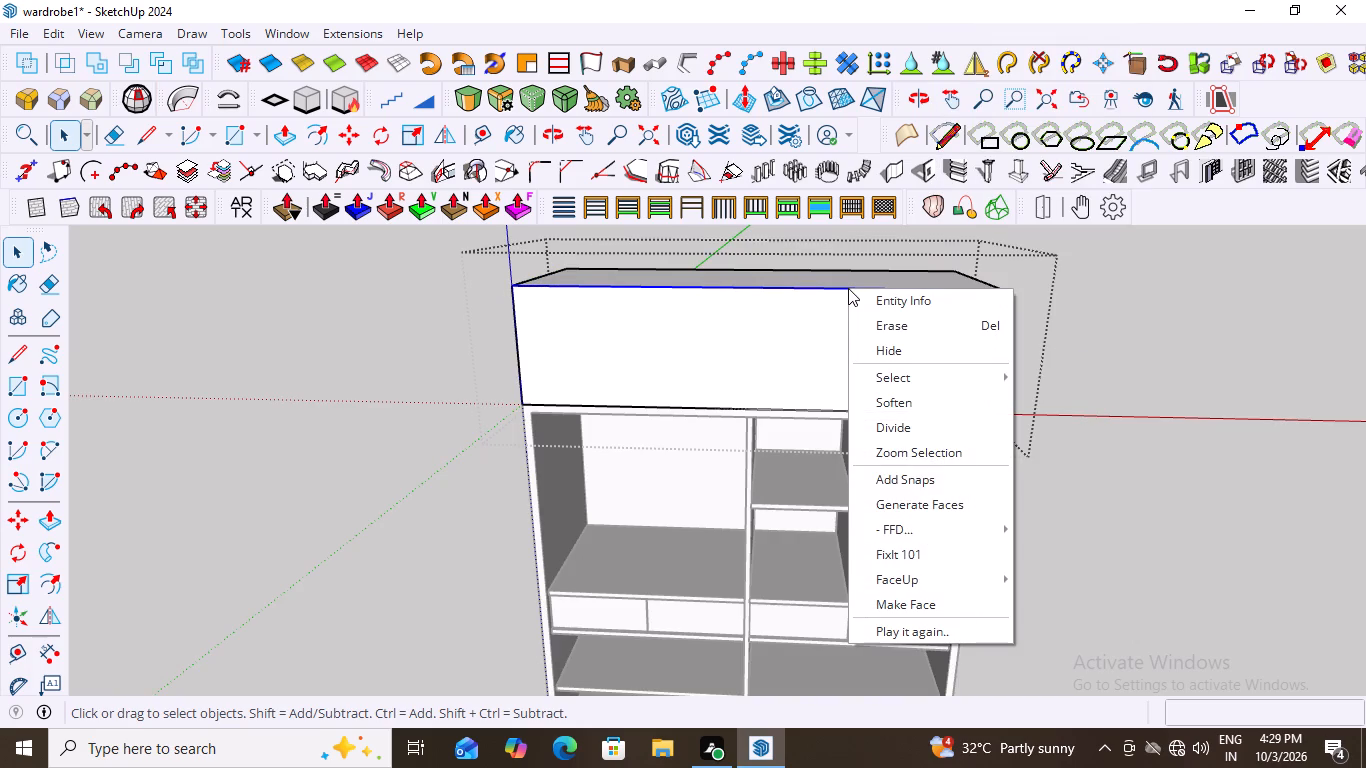
pyautogui.click(908, 424)
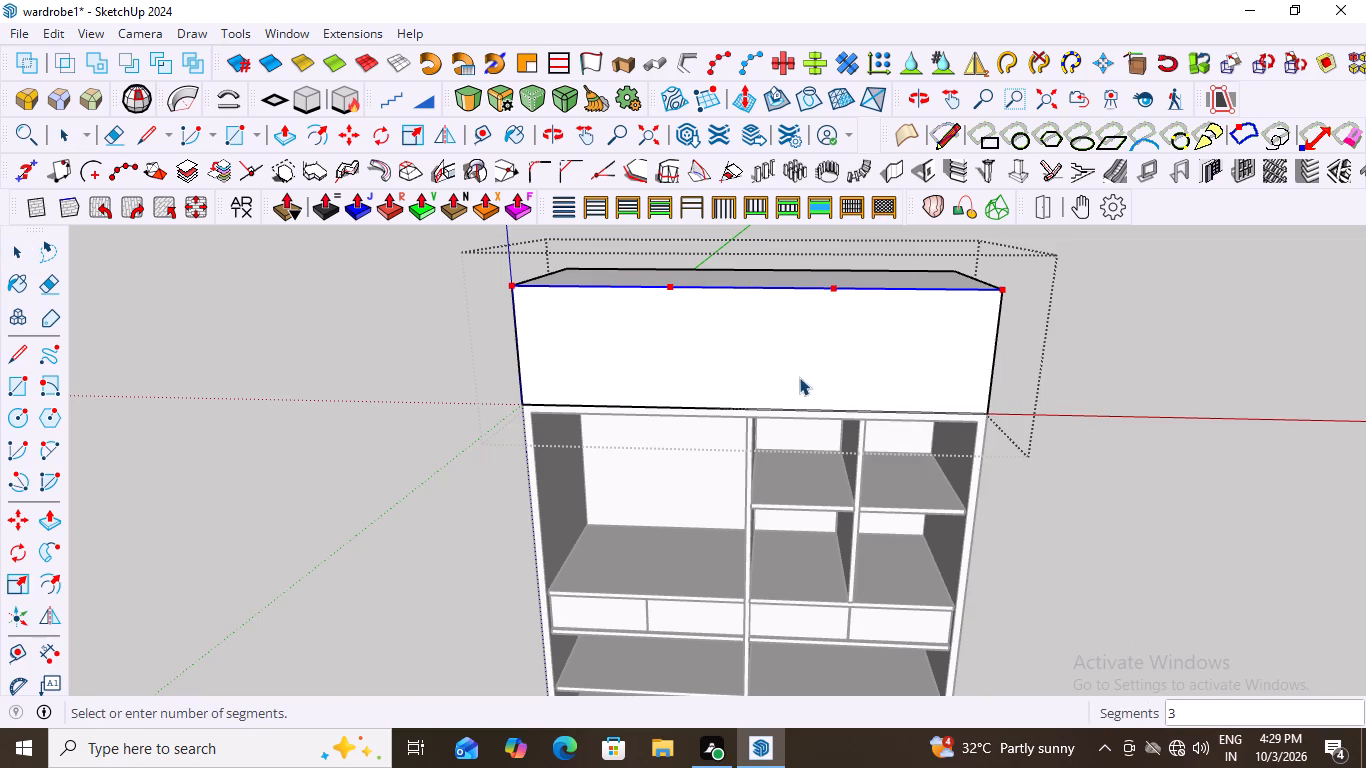
pyautogui.click(889, 361)
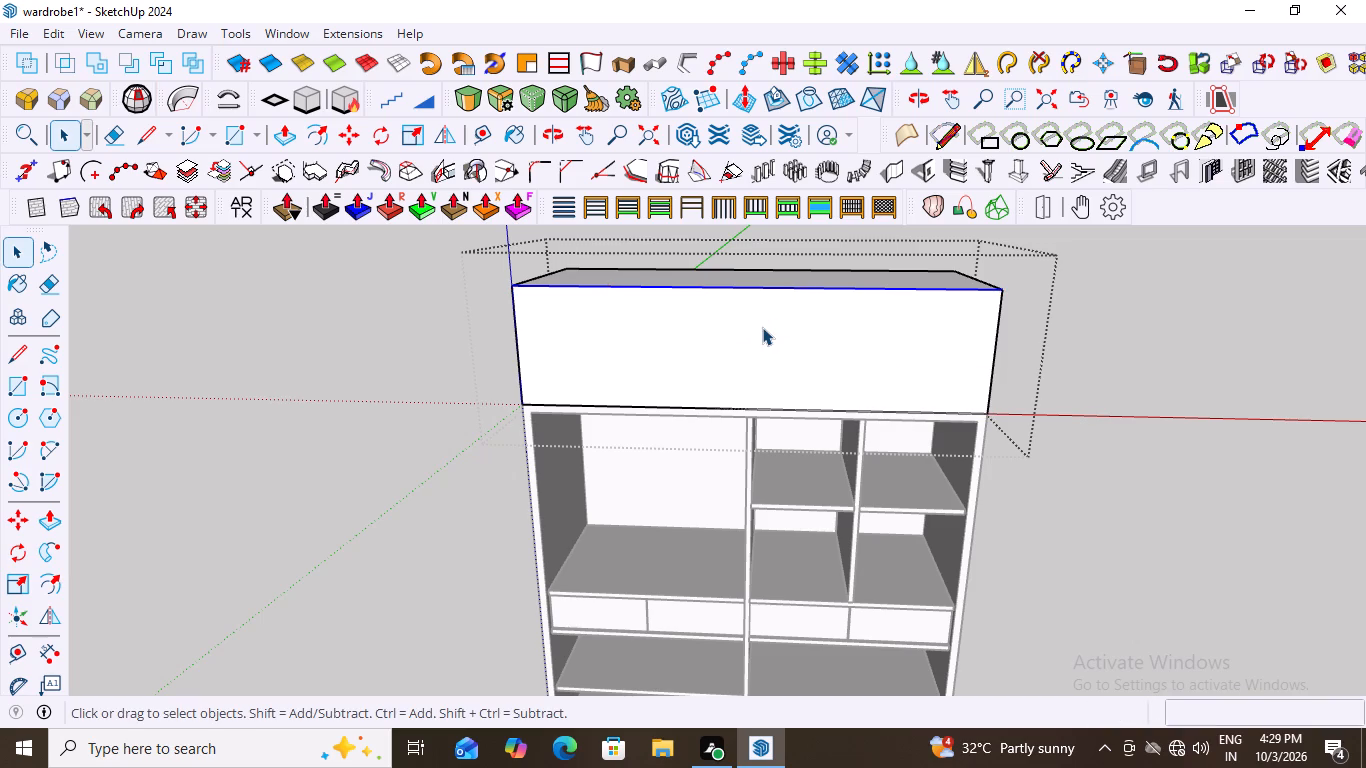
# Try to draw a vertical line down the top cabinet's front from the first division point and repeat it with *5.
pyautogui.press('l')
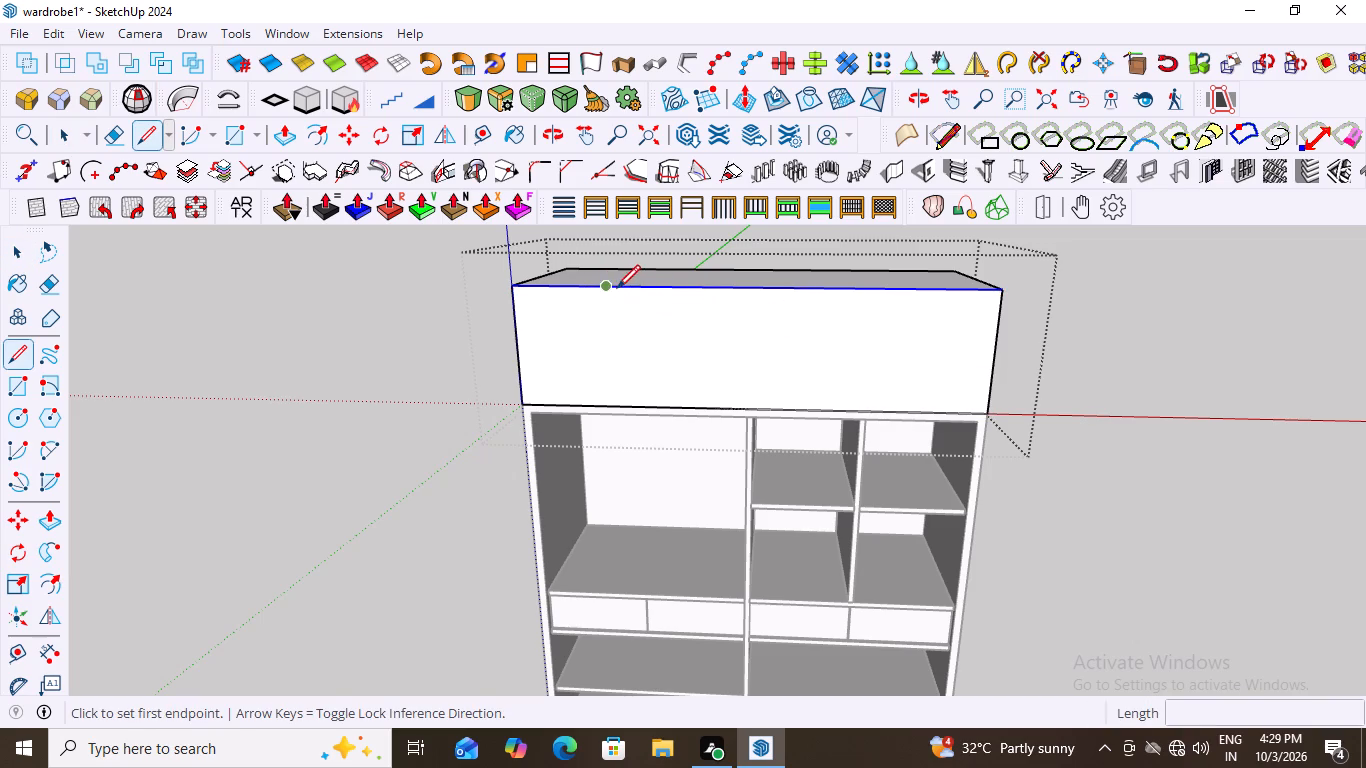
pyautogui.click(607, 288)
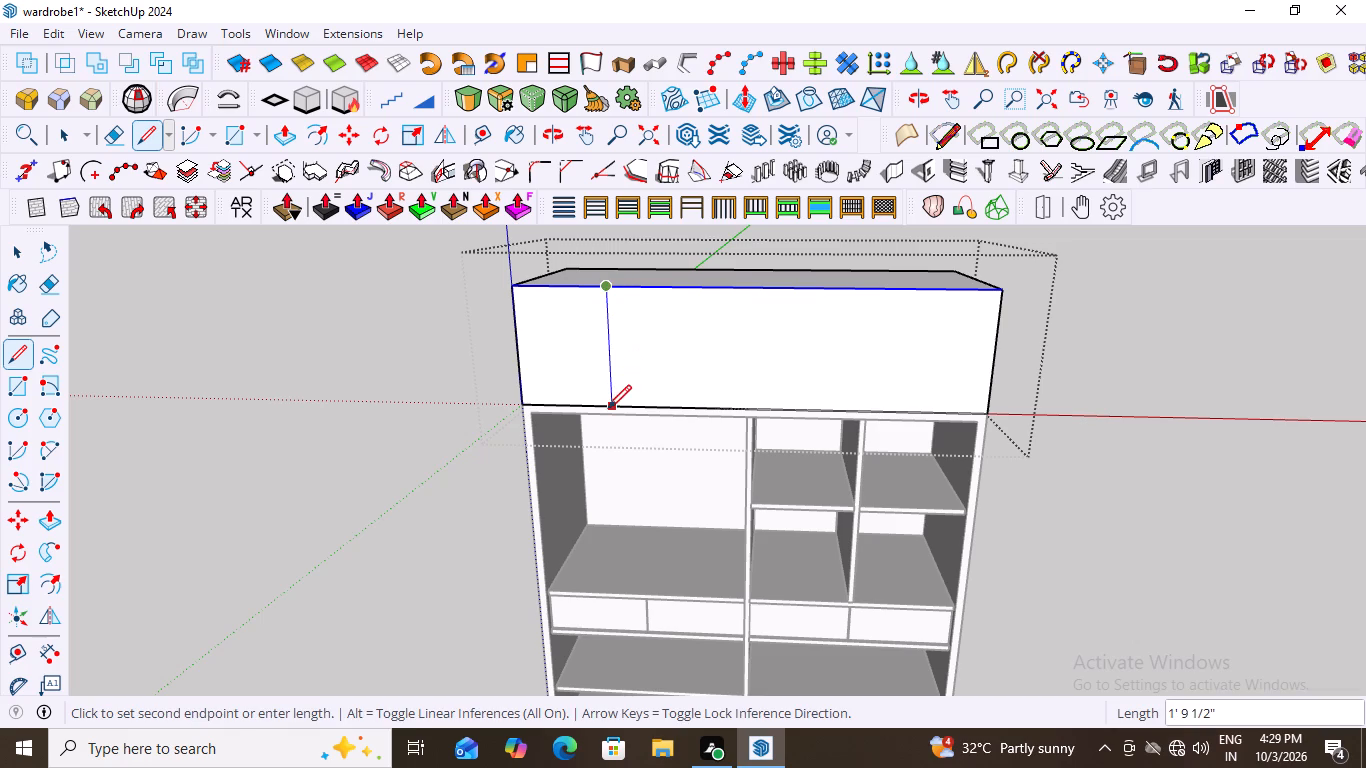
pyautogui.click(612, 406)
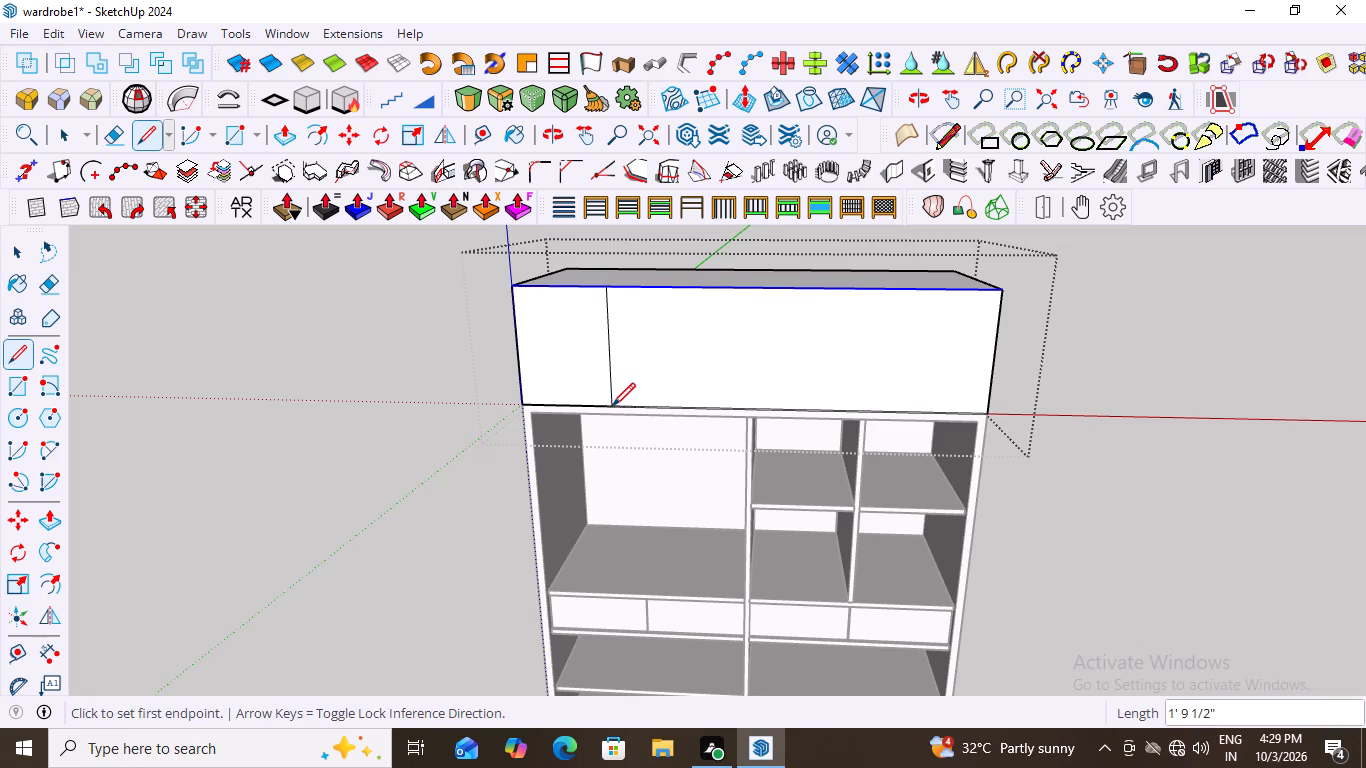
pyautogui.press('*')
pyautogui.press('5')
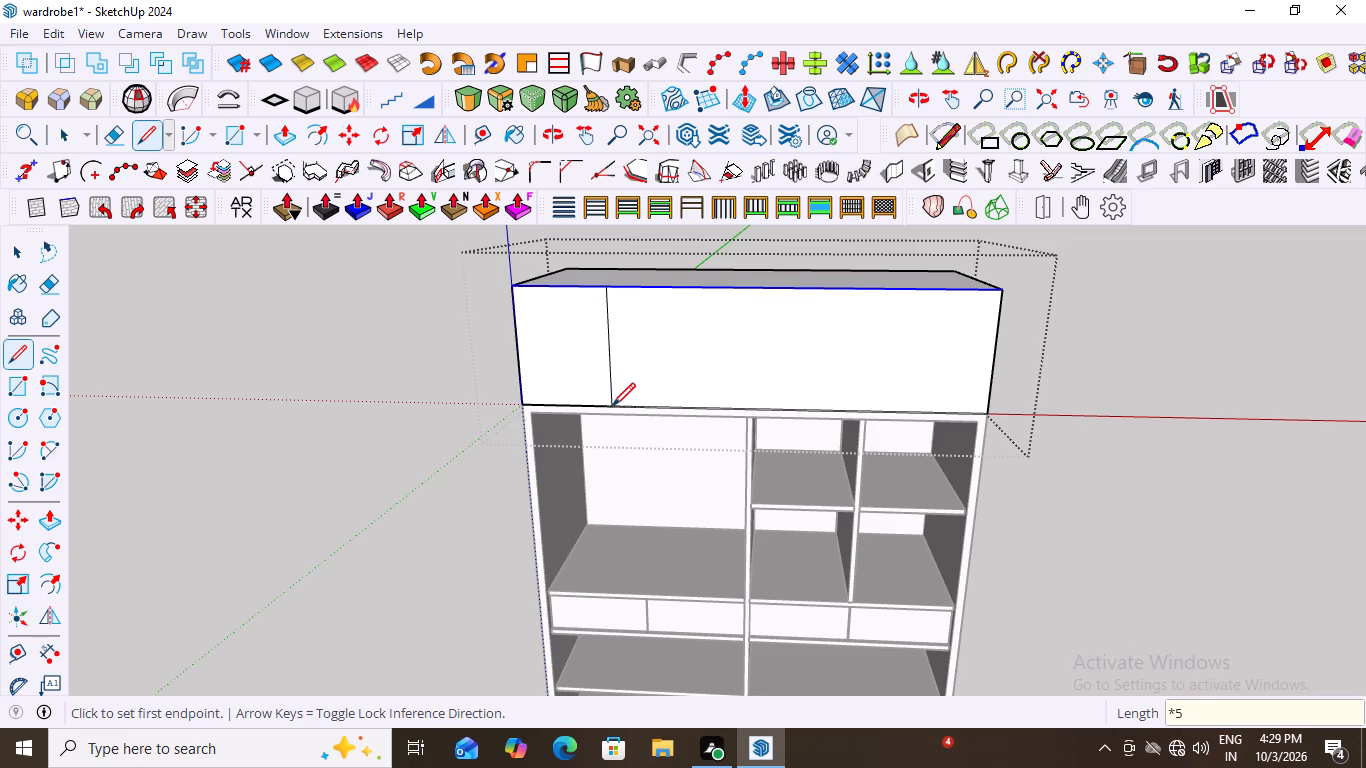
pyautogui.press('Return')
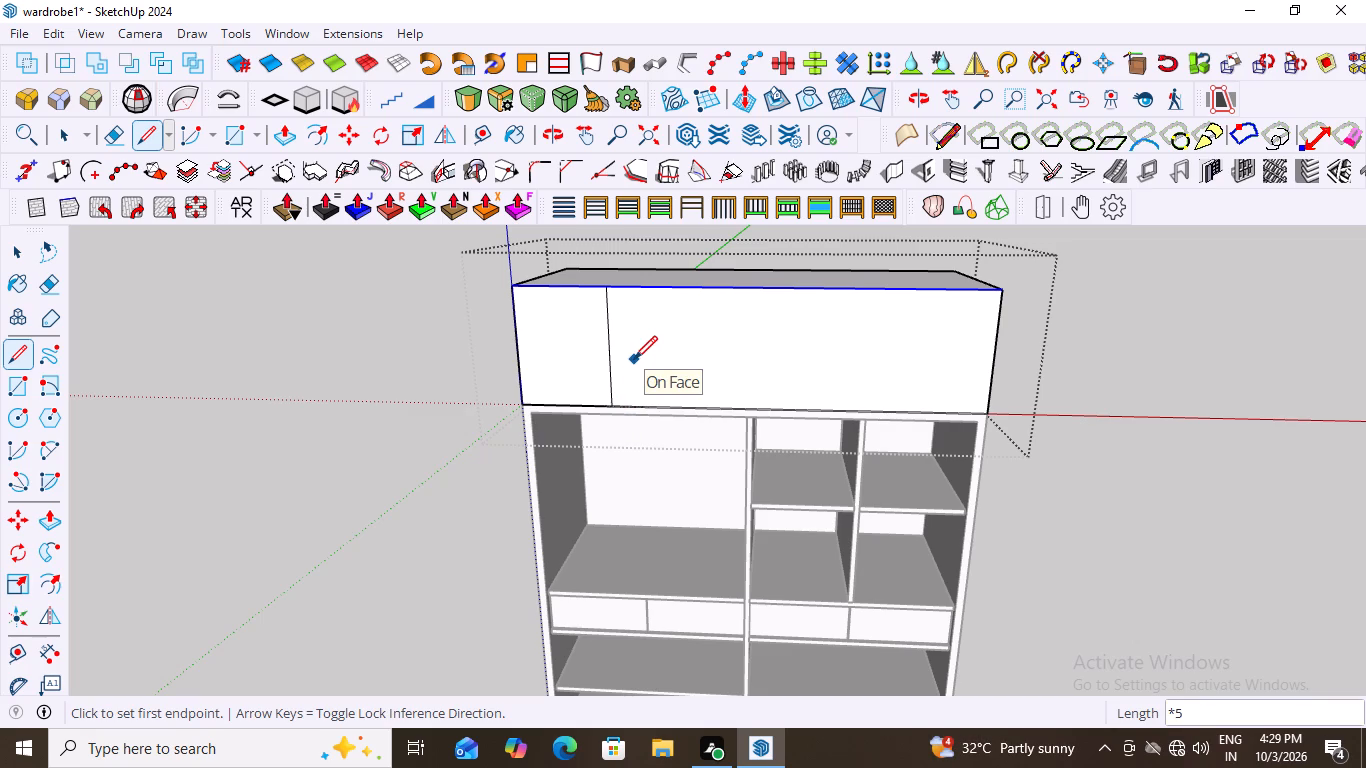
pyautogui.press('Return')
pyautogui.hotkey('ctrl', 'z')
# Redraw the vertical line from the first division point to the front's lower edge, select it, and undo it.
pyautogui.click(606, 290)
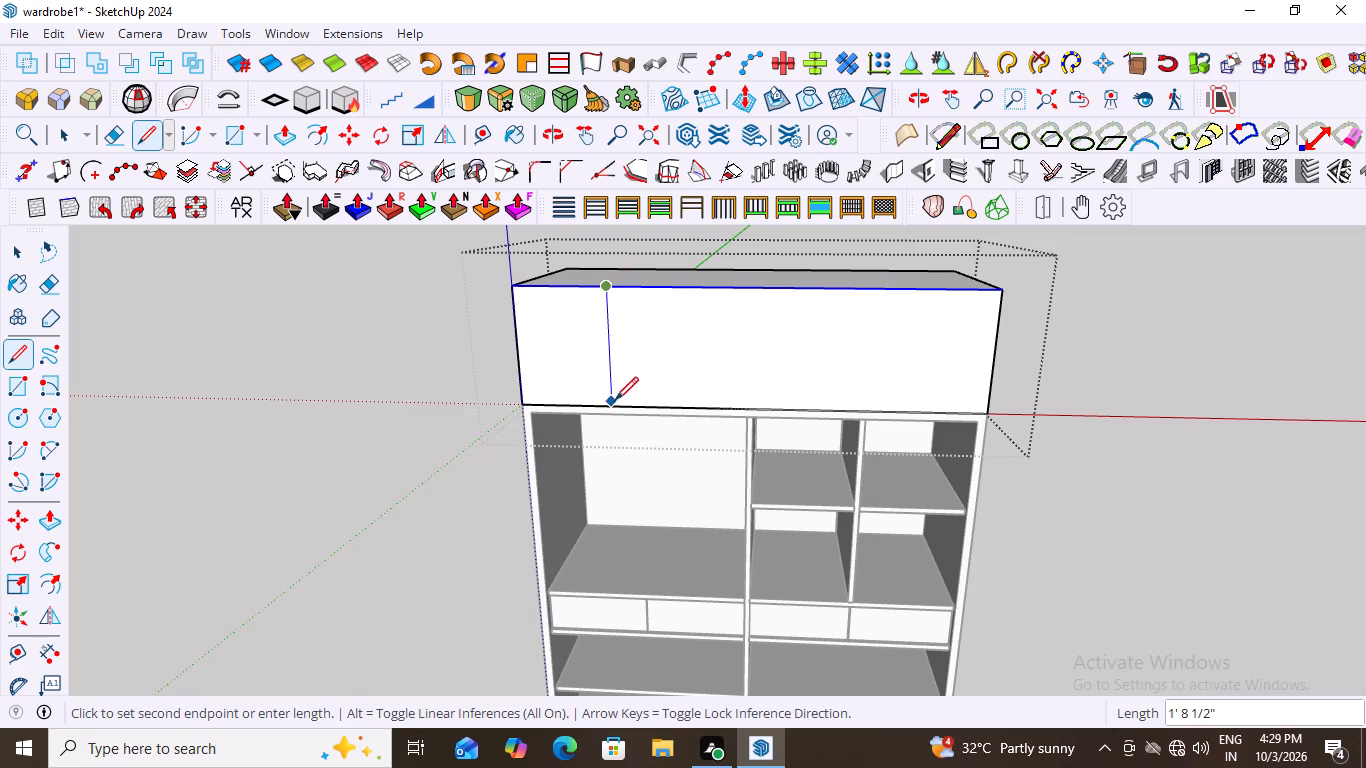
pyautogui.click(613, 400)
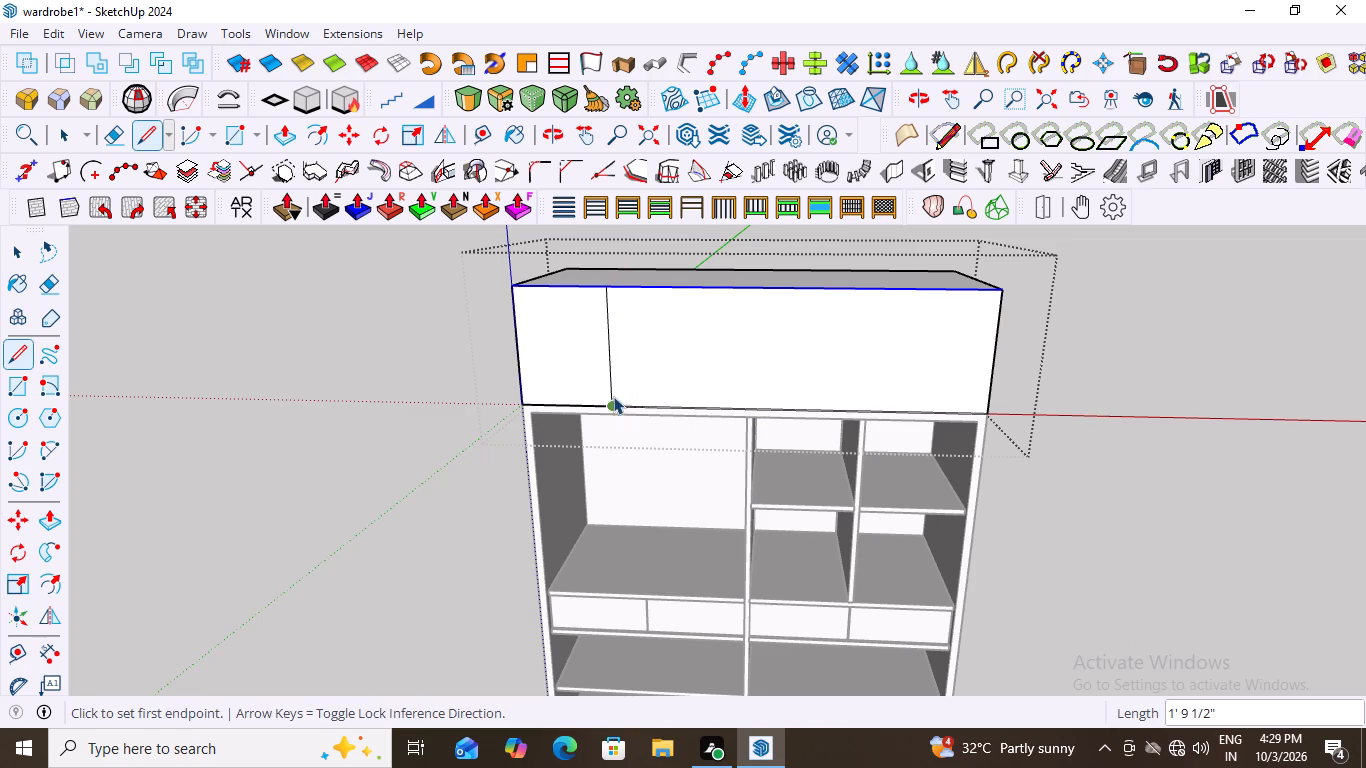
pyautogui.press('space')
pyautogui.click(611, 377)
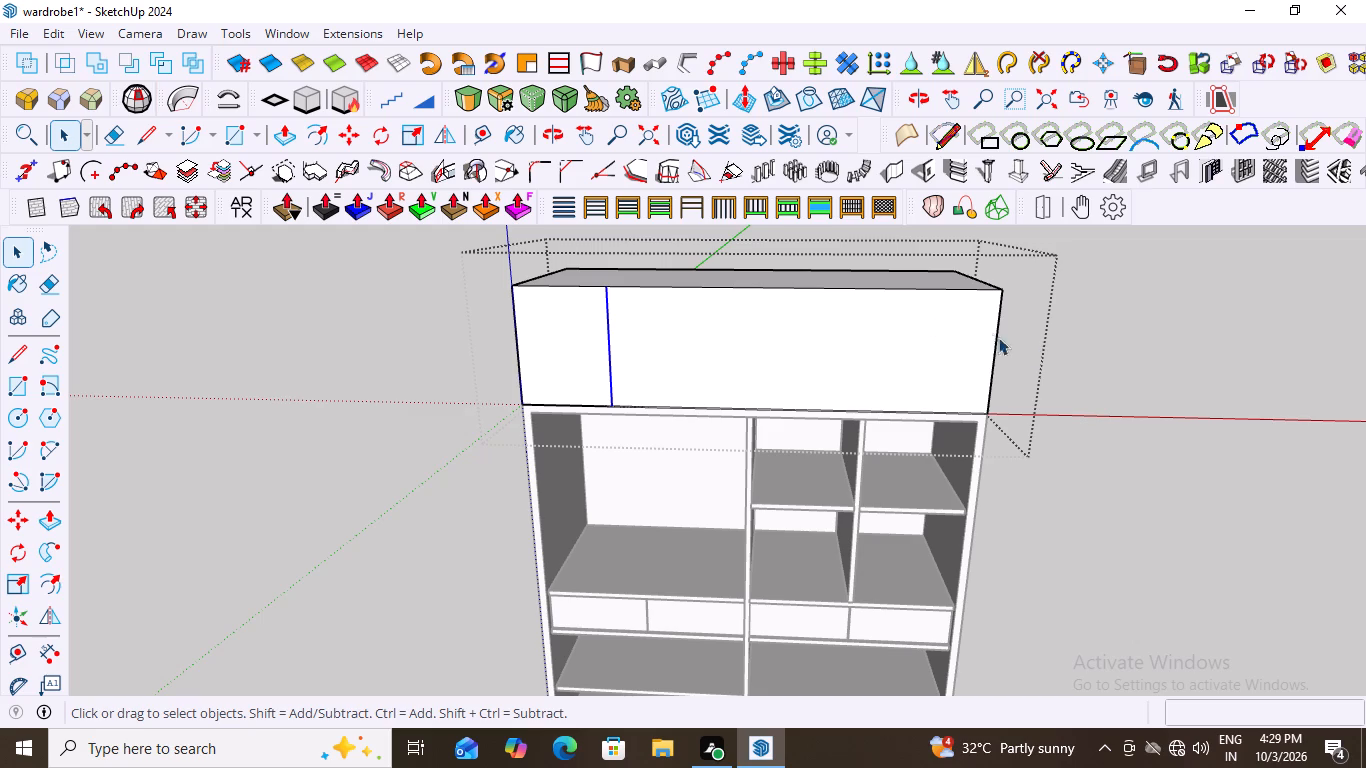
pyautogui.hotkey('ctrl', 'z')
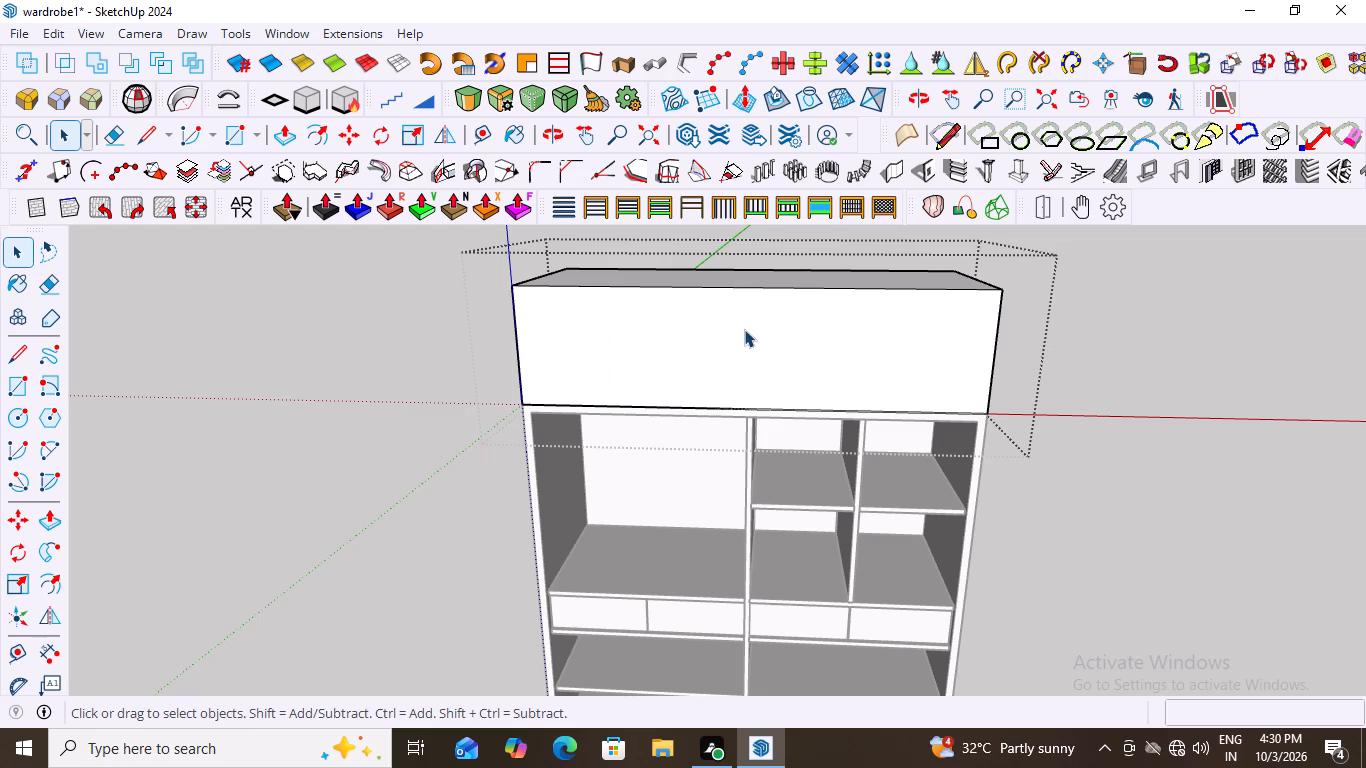
# Draw a 1' 9 1/2" vertical line down the top cabinet's front from the first division point and try repeating it with *5.
pyautogui.press('l')
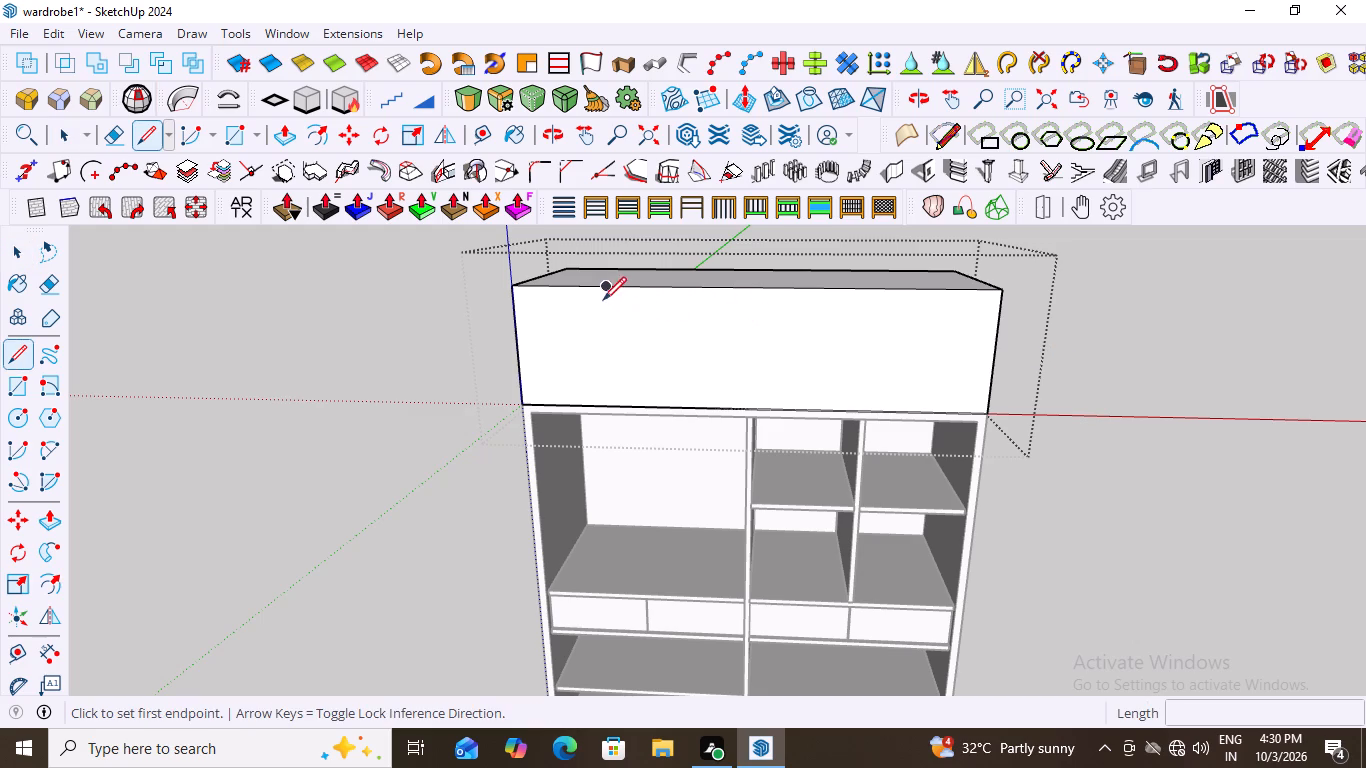
pyautogui.click(608, 291)
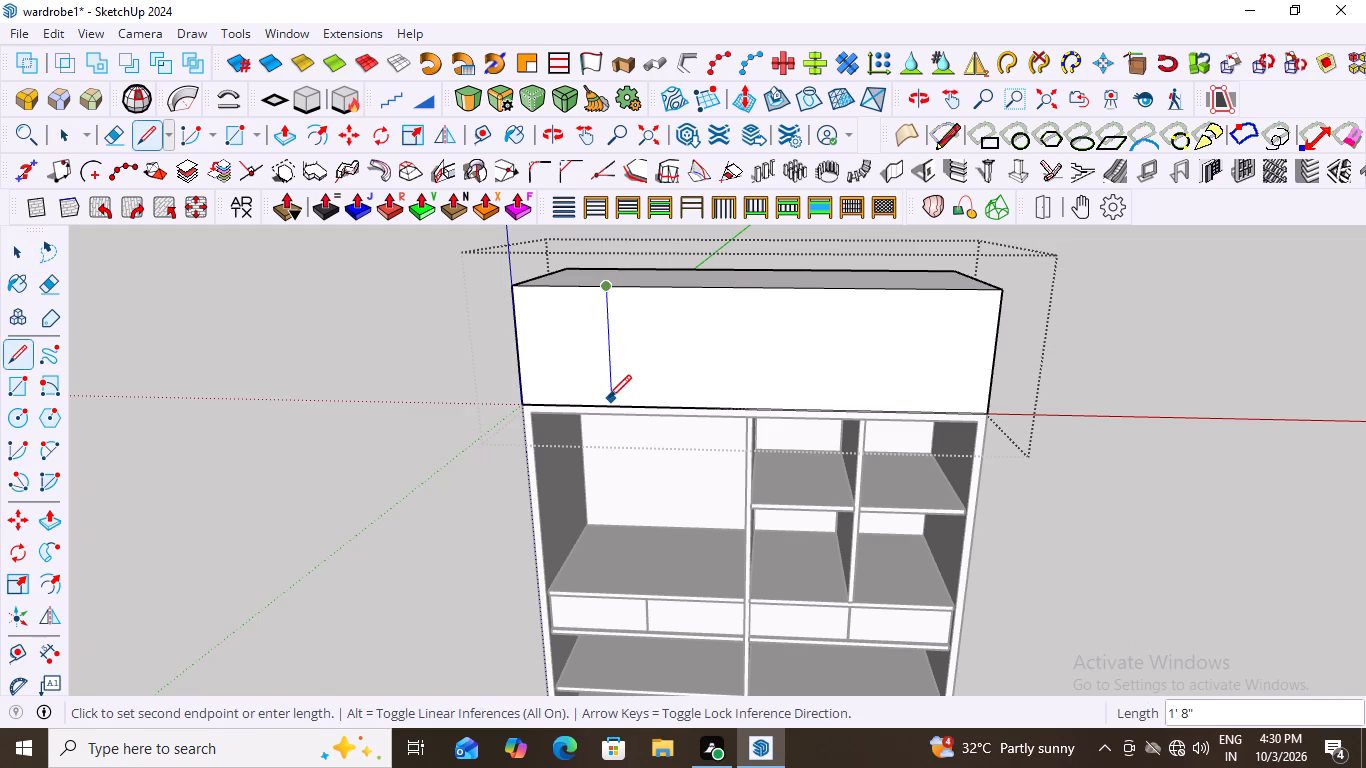
pyautogui.click(613, 406)
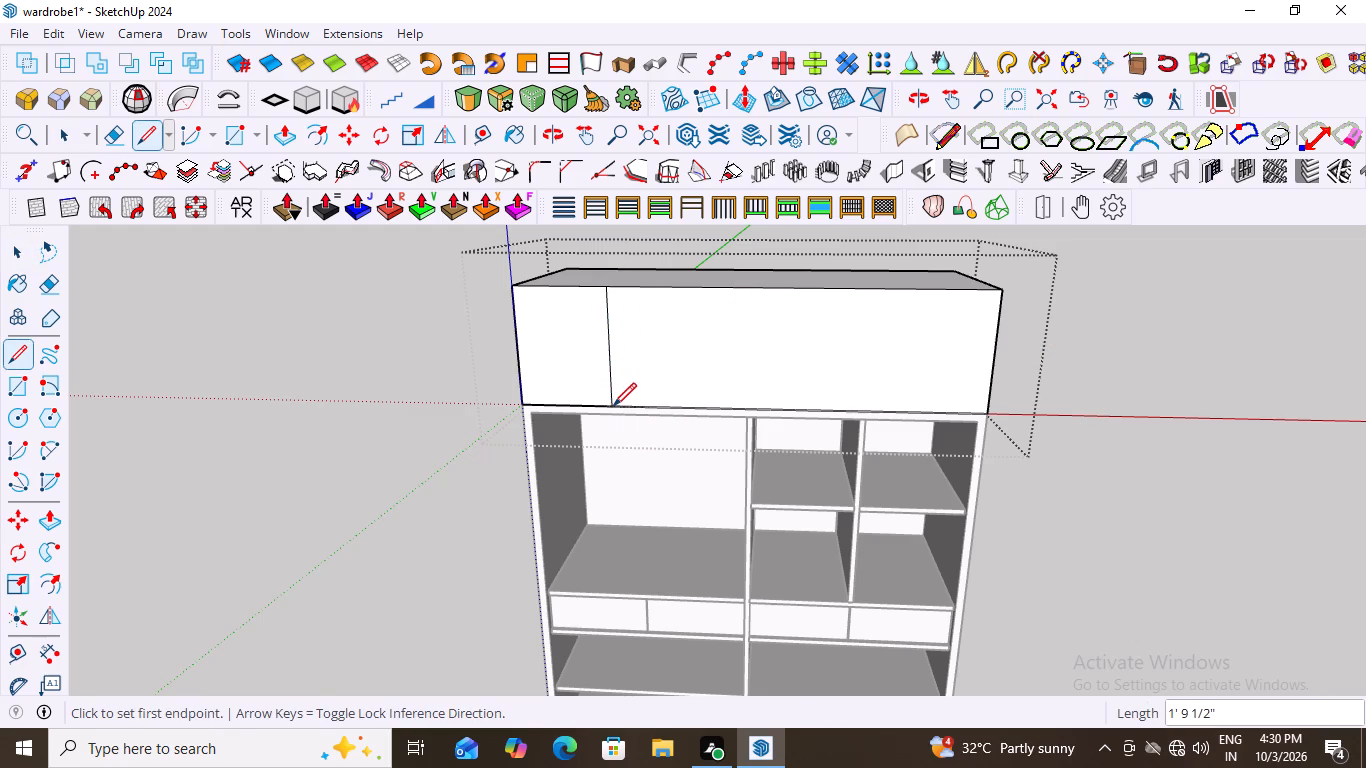
pyautogui.press('*')
pyautogui.press('5')
pyautogui.press('Return')
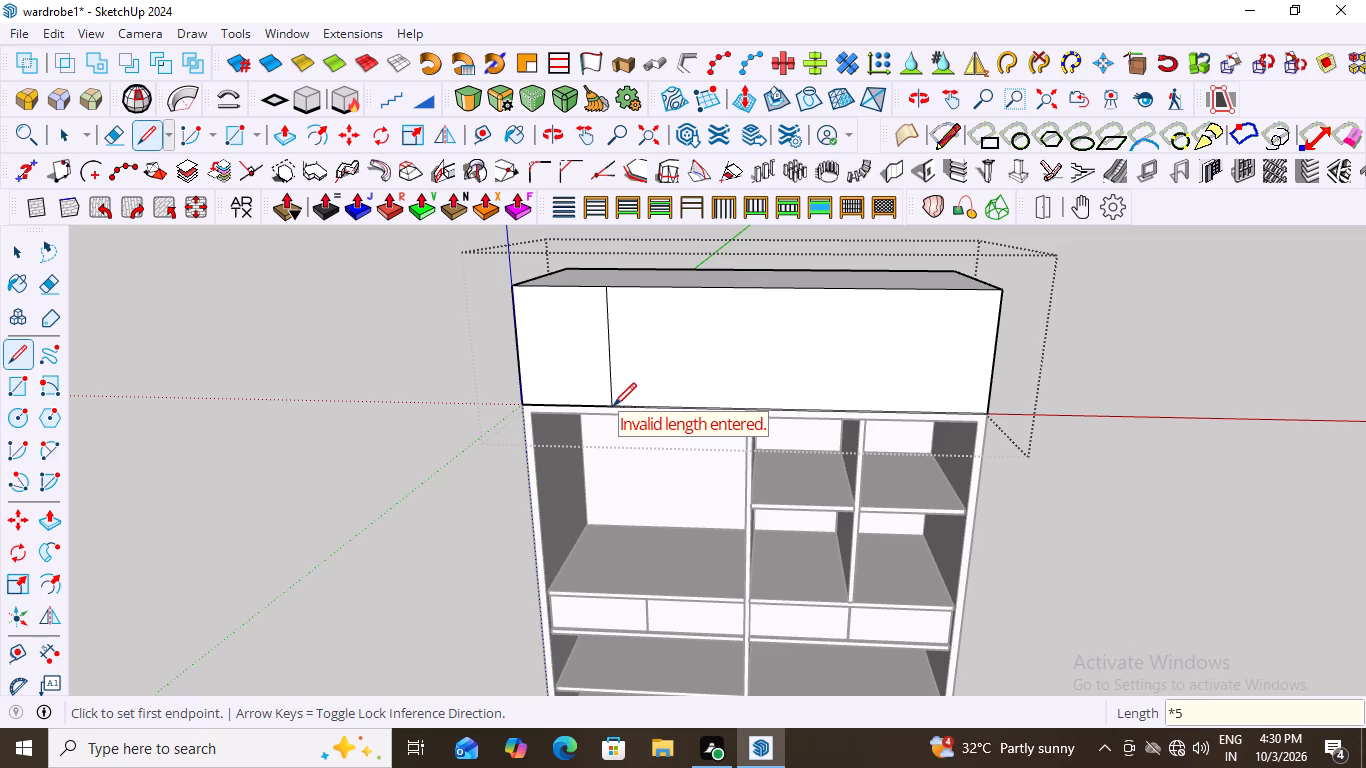
pyautogui.click(613, 406)
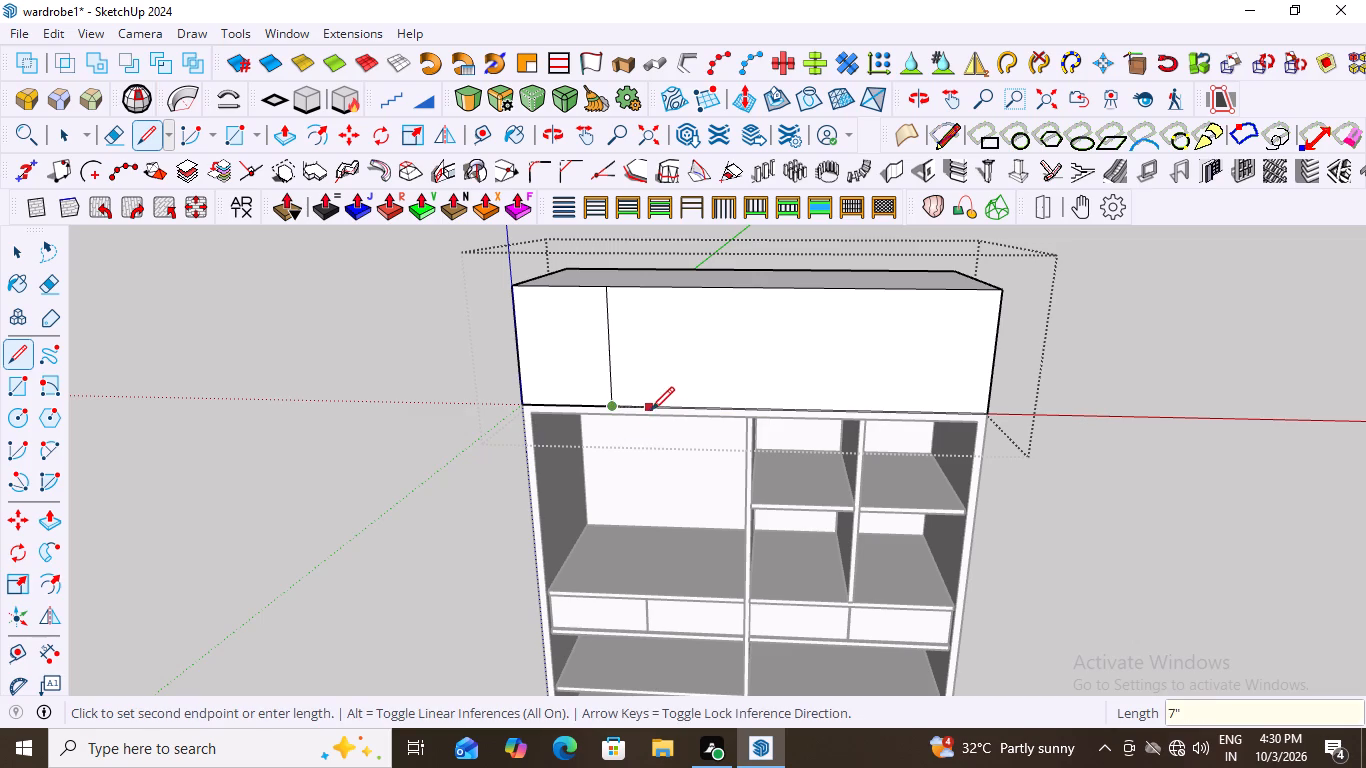
pyautogui.press('space')
# Draw vertical lines down the top cabinet's front from the remaining three division points to its lower edge.
pyautogui.press('l')
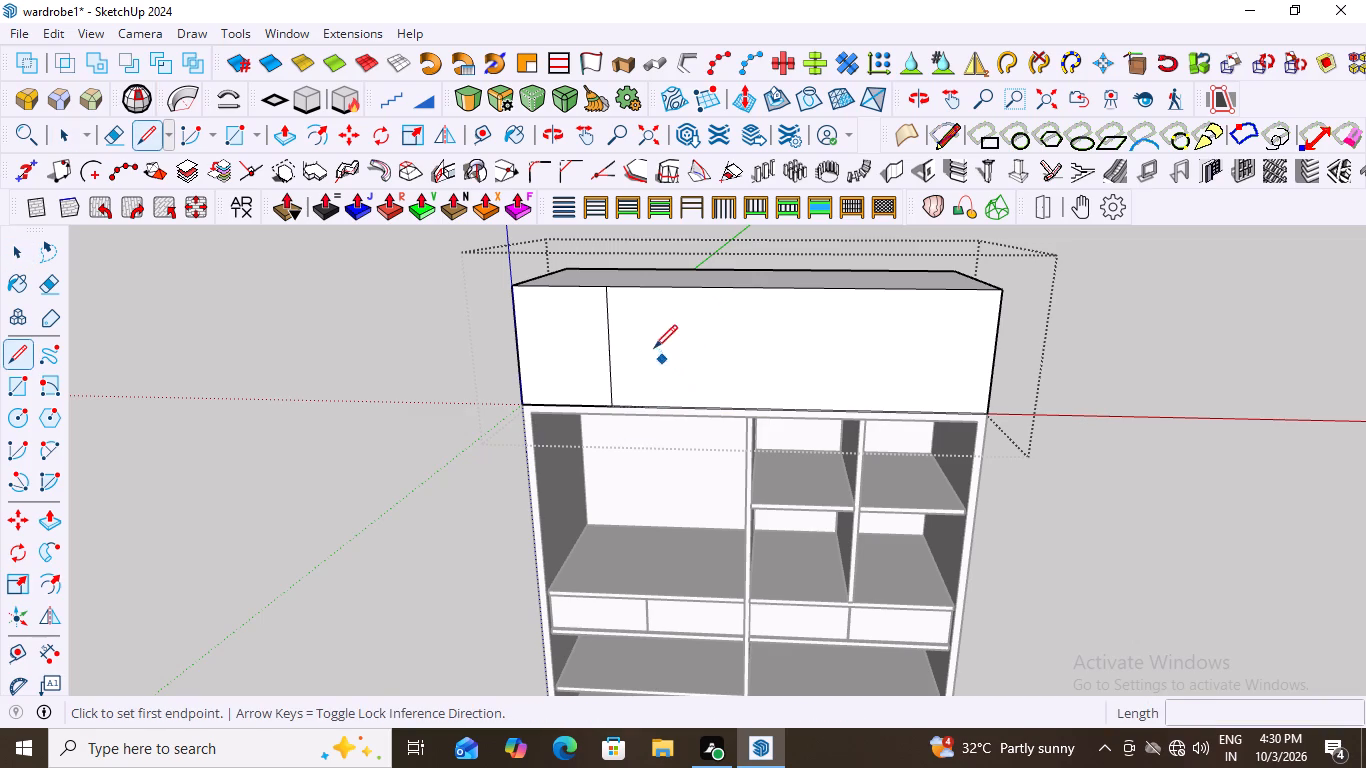
pyautogui.click(708, 289)
pyautogui.click(704, 404)
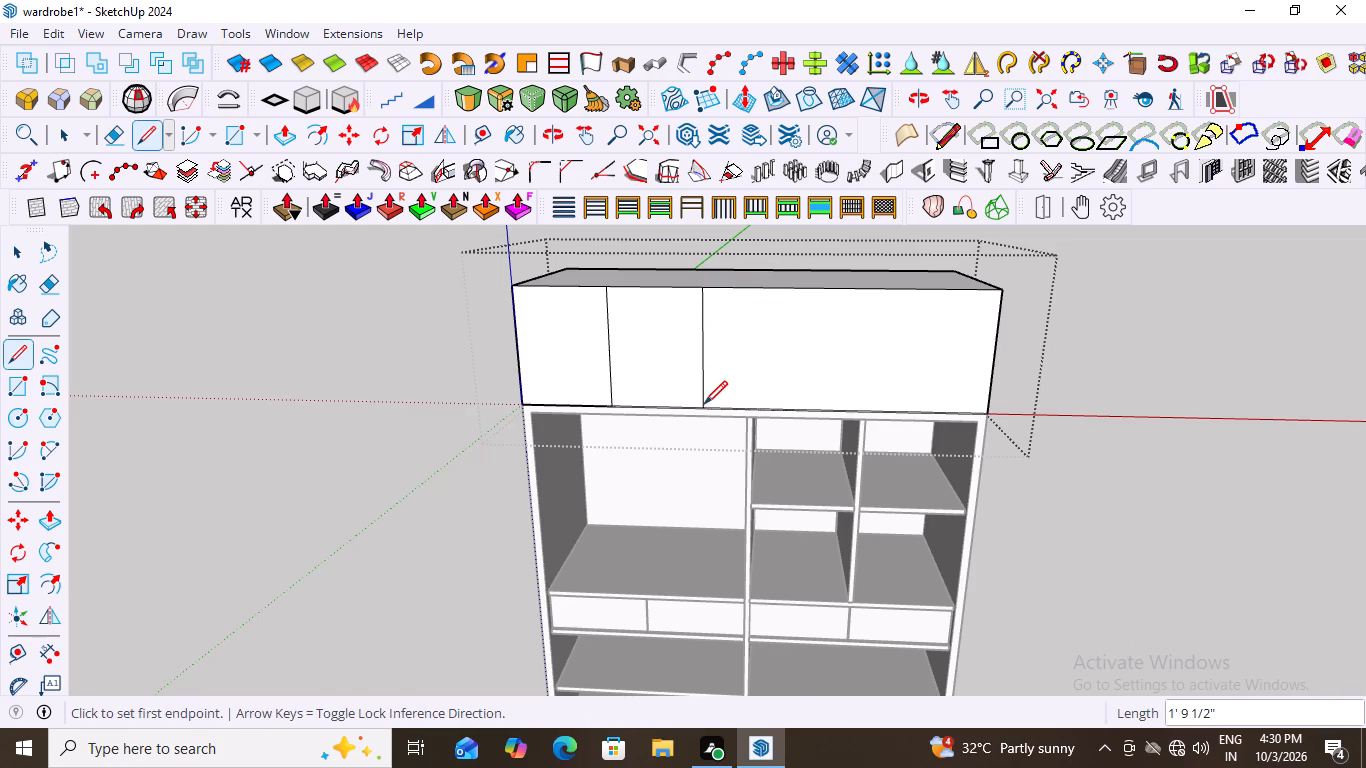
pyautogui.click(804, 291)
pyautogui.click(798, 406)
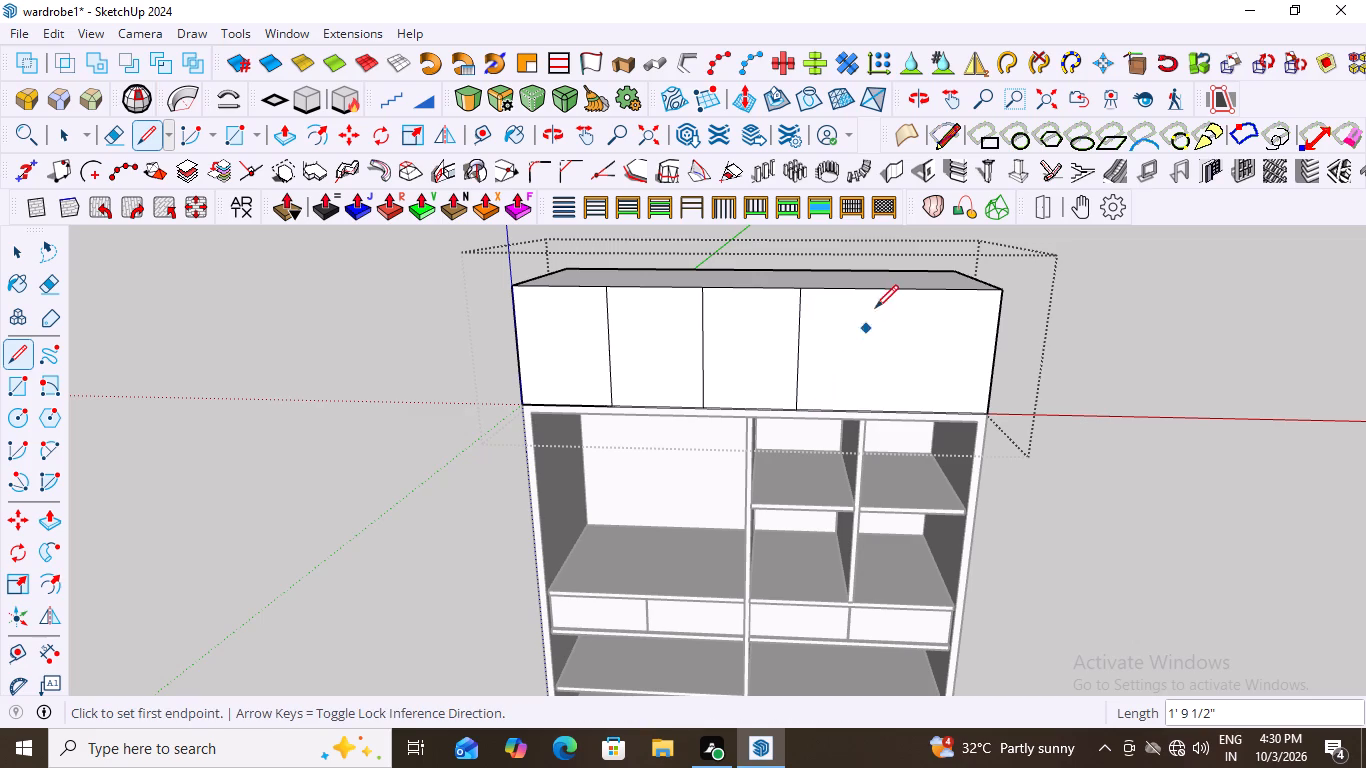
pyautogui.click(904, 293)
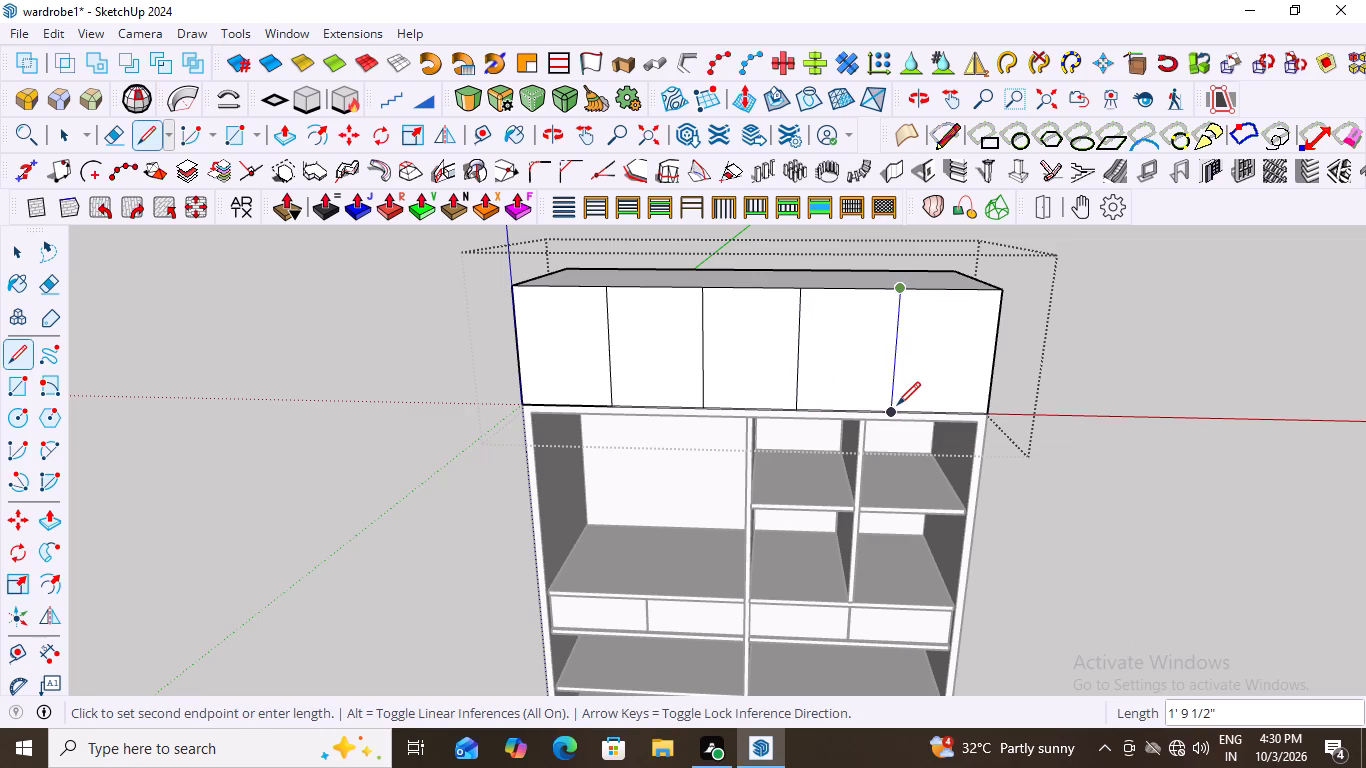
pyautogui.scroll(4, 893, 402)
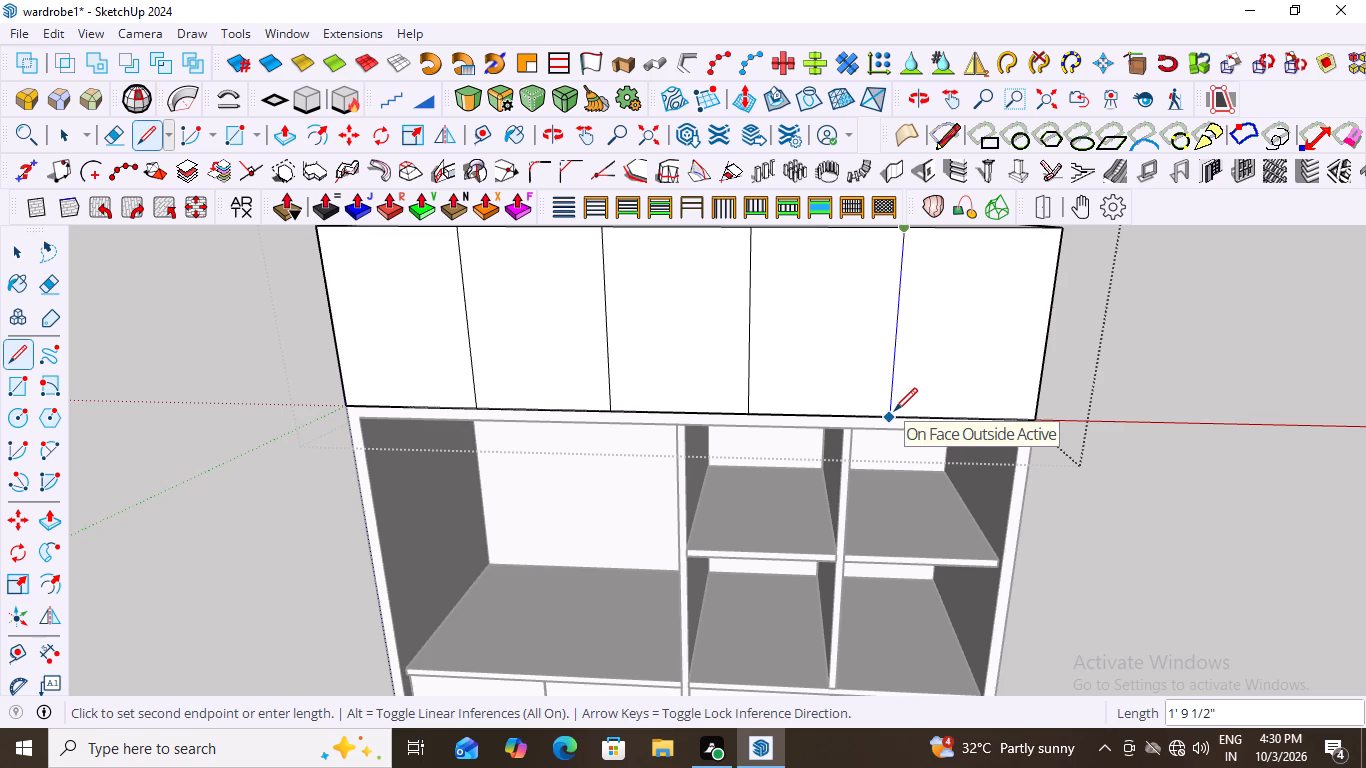
pyautogui.click(894, 411)
pyautogui.scroll(-4, 974, 367)
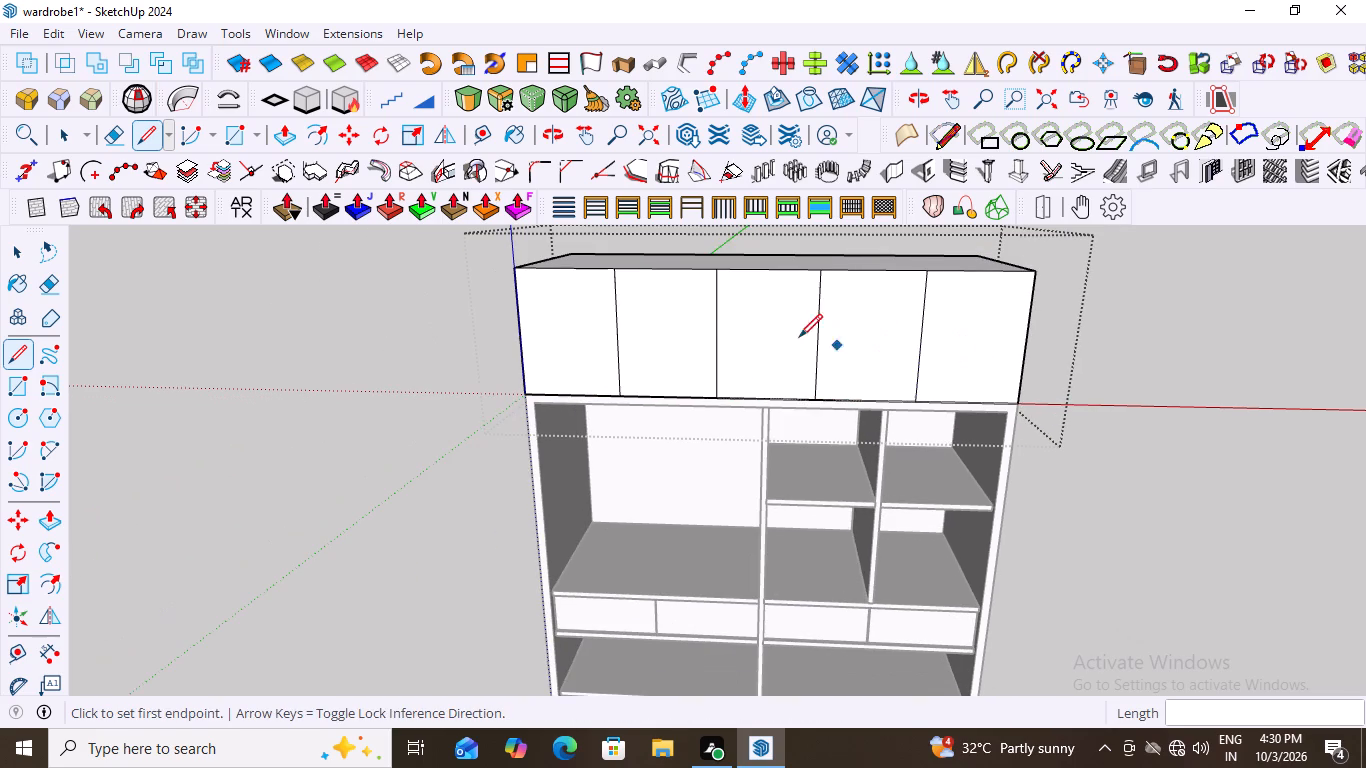
pyautogui.press('space')
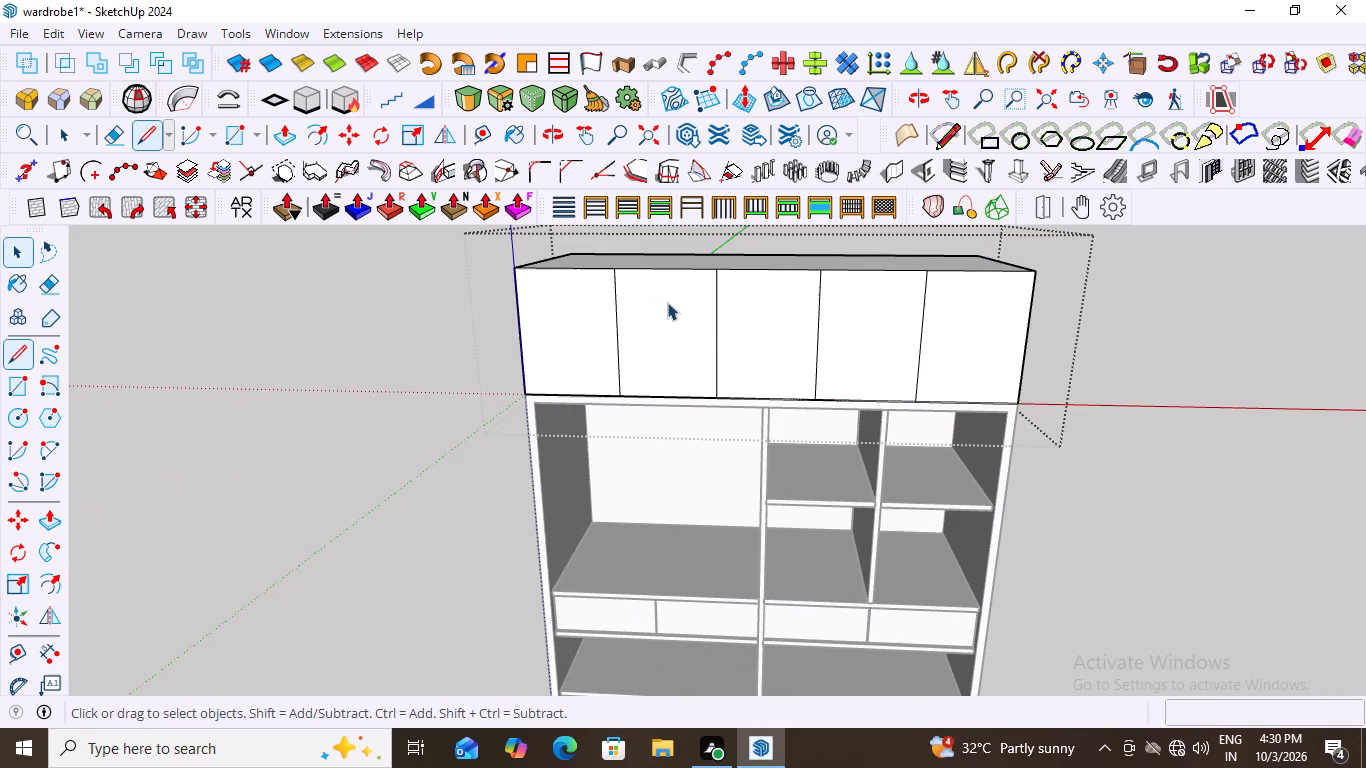
# Copy the first vertical division line 9 mm along the cabinet front into the second section.
pyautogui.scroll(2, 606, 293)
pyautogui.moveTo(618, 308); pyautogui.dragTo(689, 317, button='middle')
pyautogui.scroll(3, 652, 321)
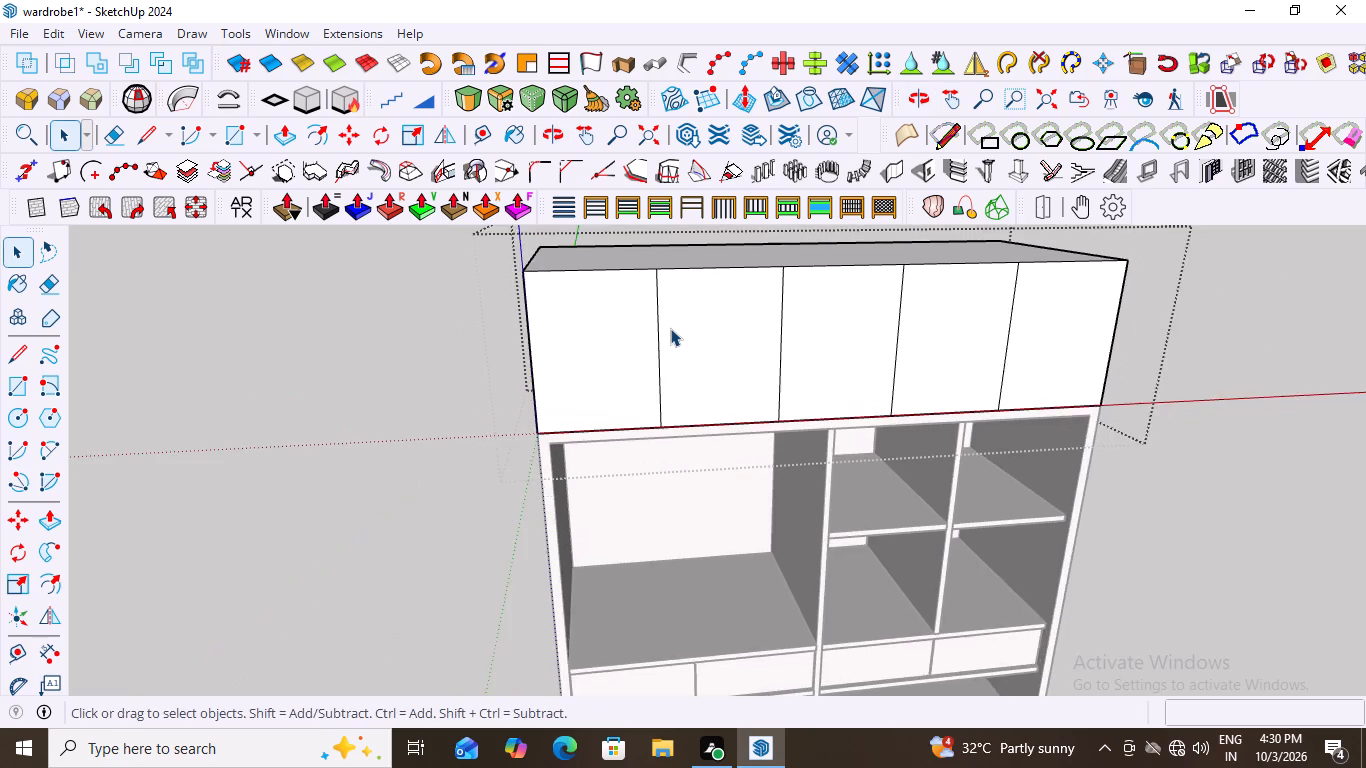
pyautogui.moveTo(725, 350); pyautogui.dragTo(671, 323, button='middle')
pyautogui.click(667, 323)
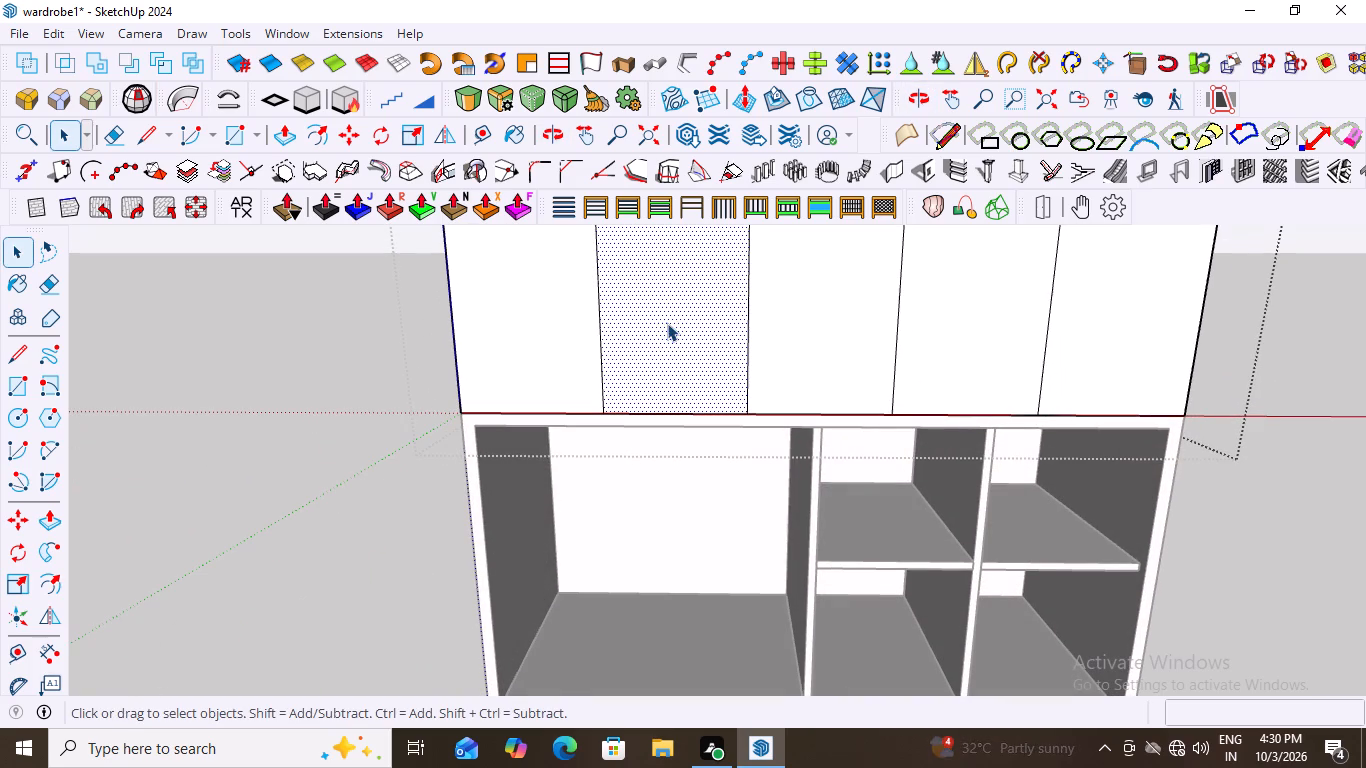
pyautogui.click(599, 337)
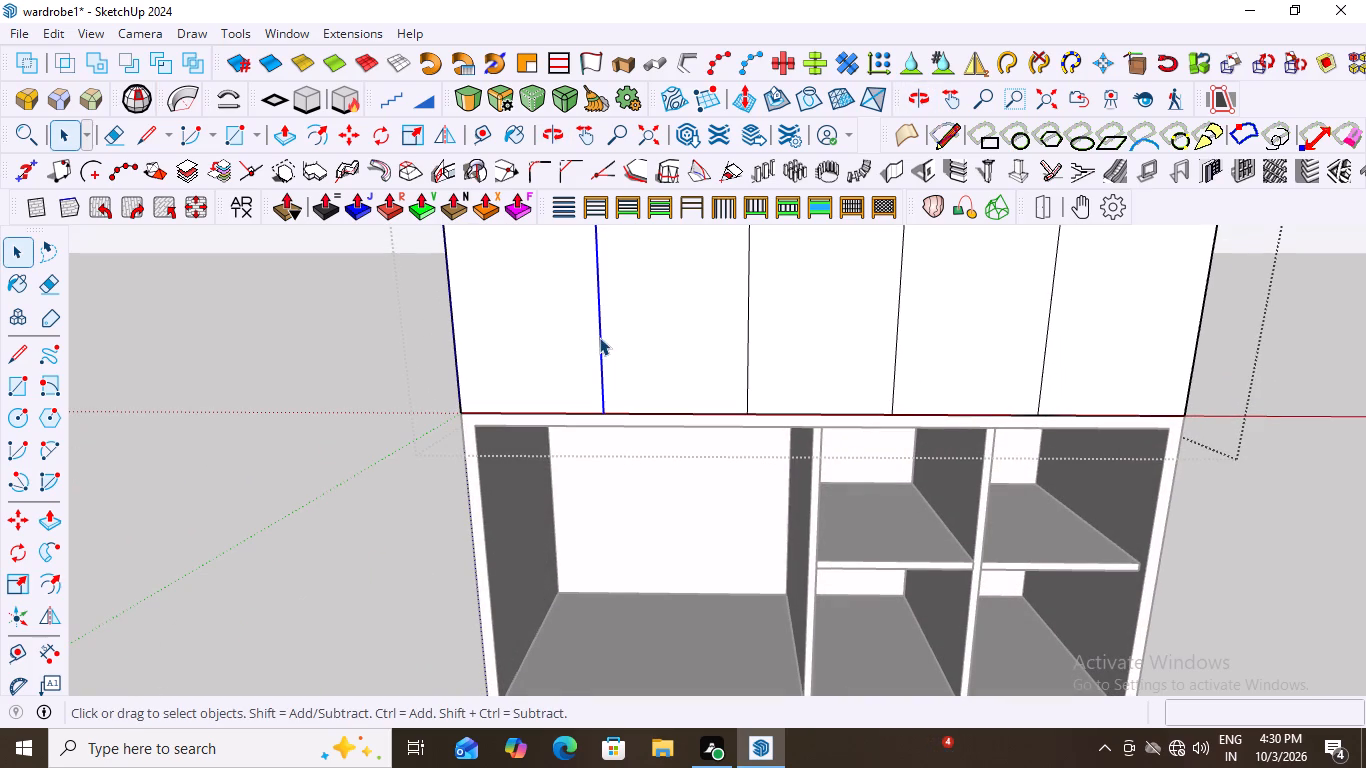
pyautogui.press('m')
pyautogui.click(604, 339)
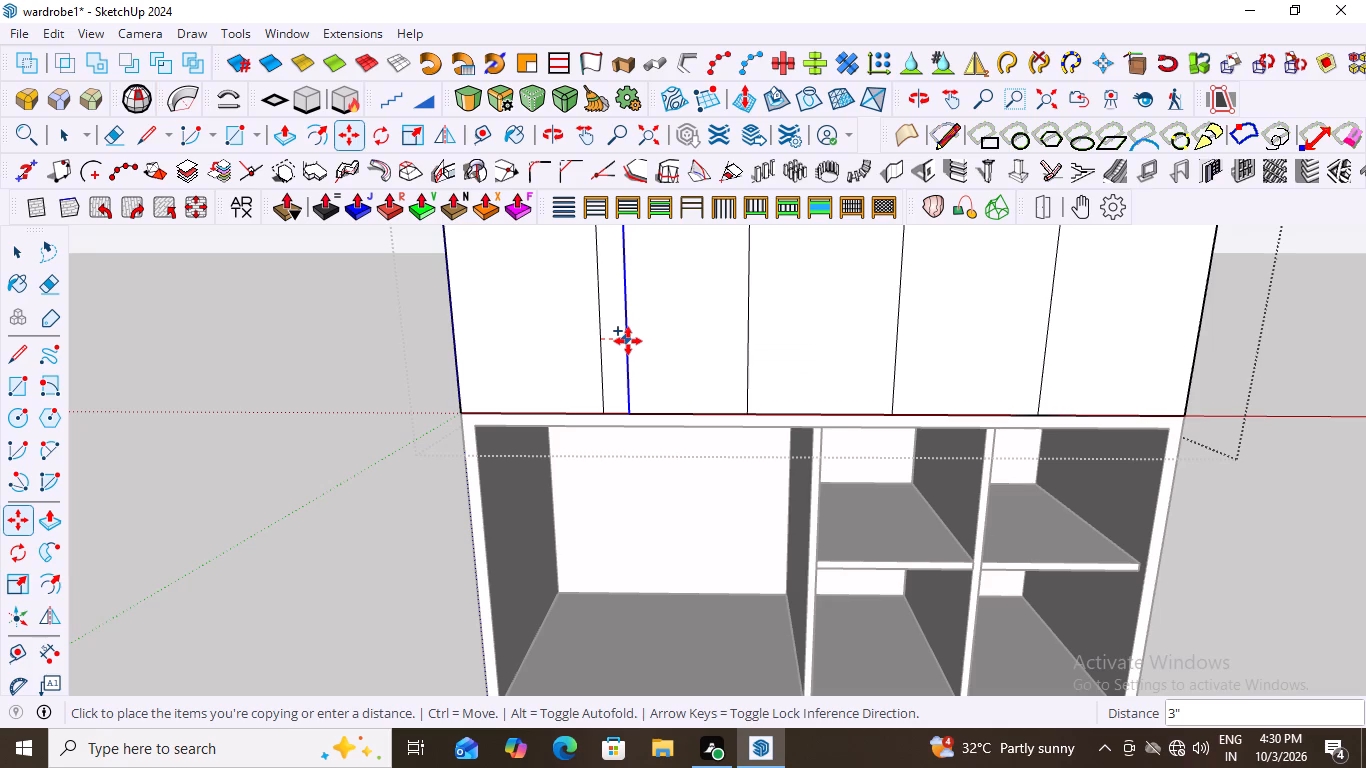
pyautogui.press('9')
pyautogui.write('mm')
pyautogui.press('Return')
# Copy the 9 mm offset line 18 mm back toward the first section, across the original division line.
pyautogui.scroll(4, 626, 341)
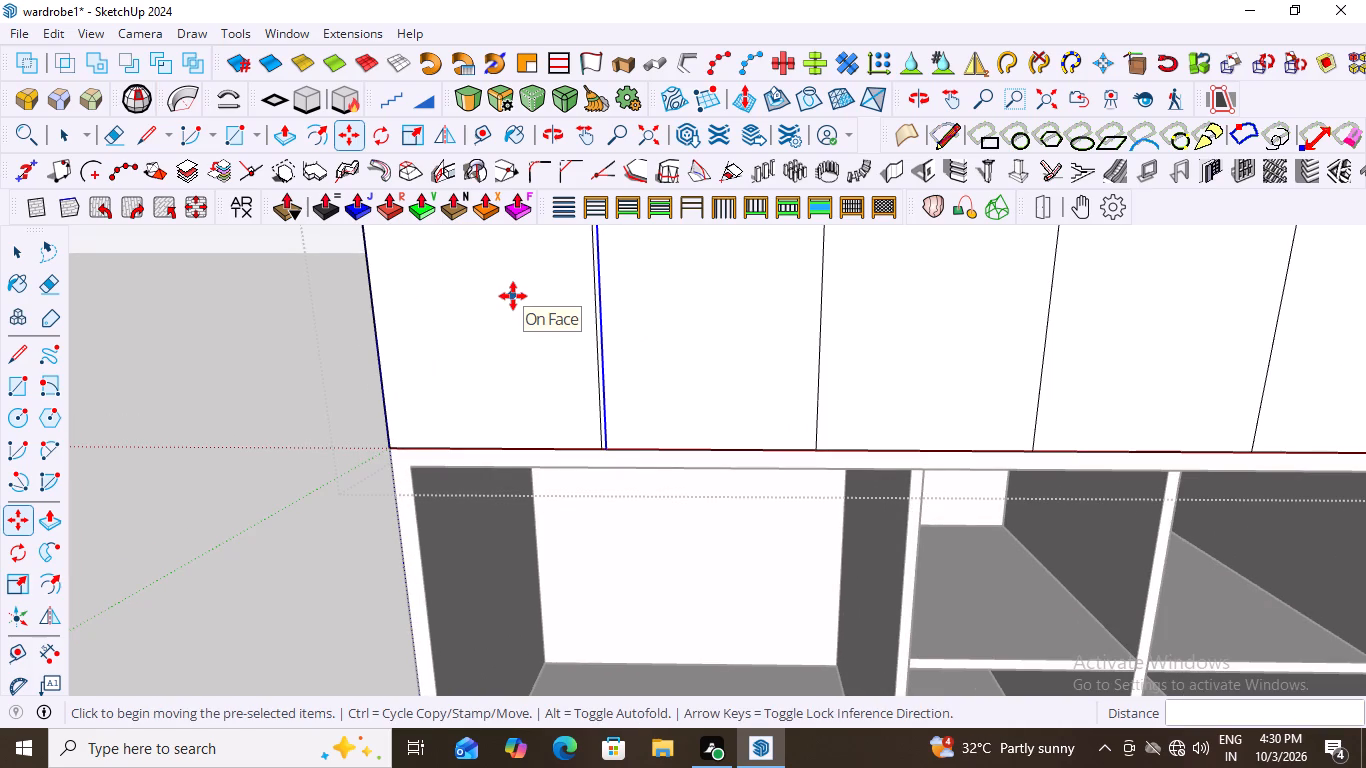
pyautogui.click(611, 450)
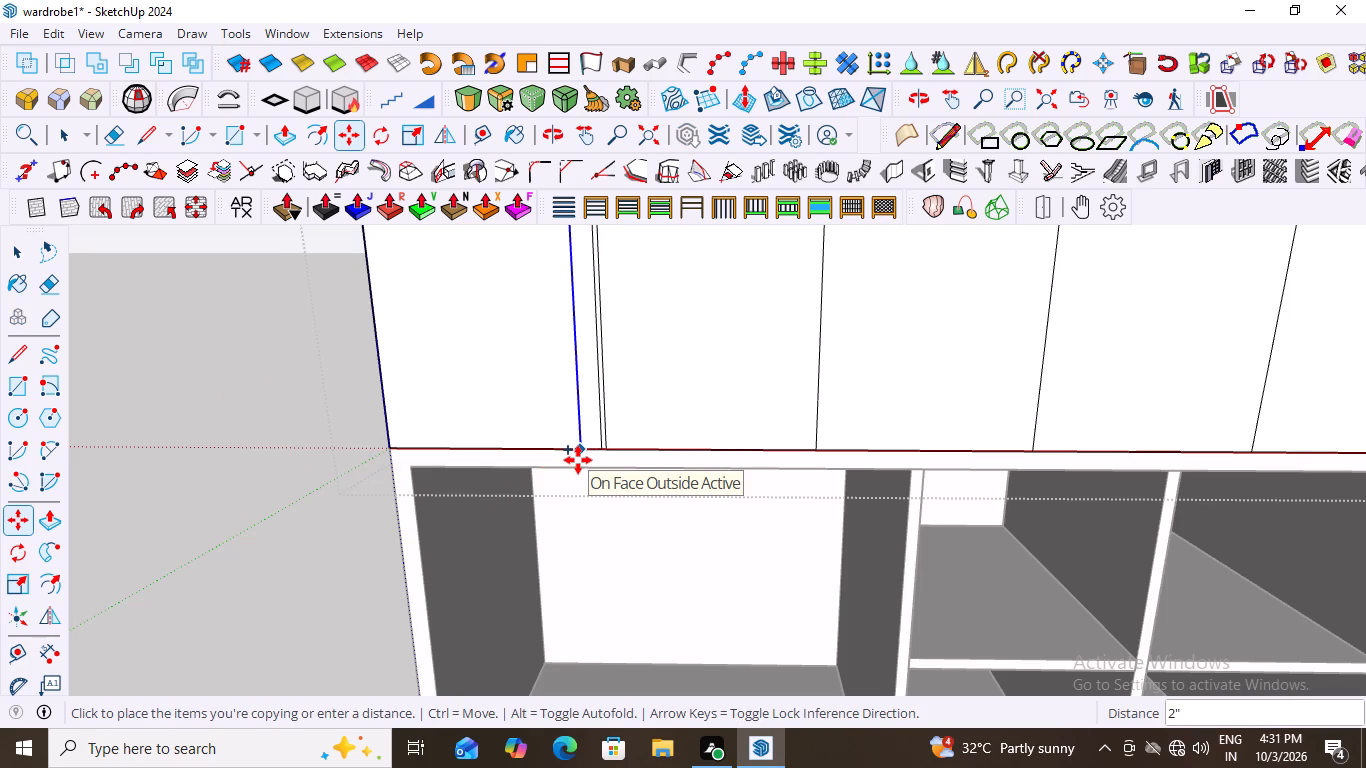
pyautogui.write('18mm')
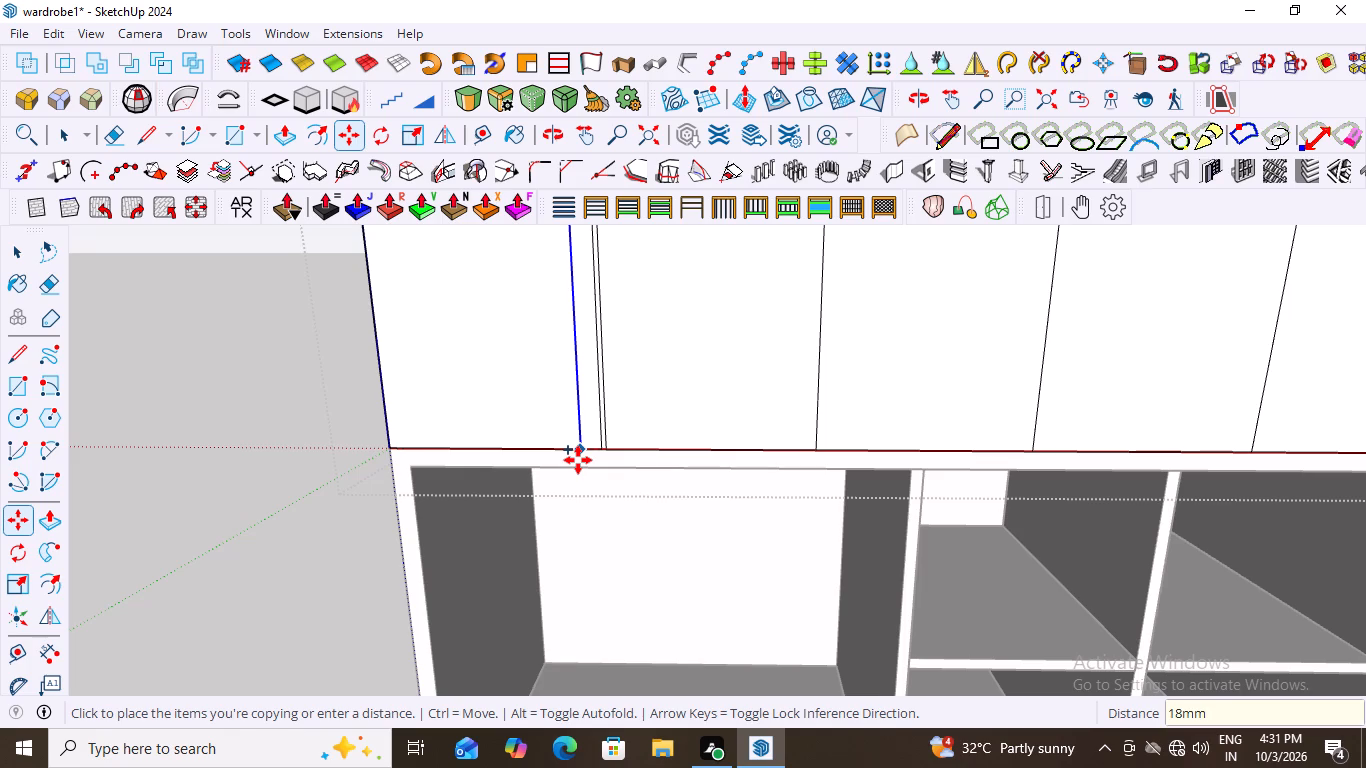
pyautogui.press('Return')
pyautogui.scroll(-9, 646, 436)
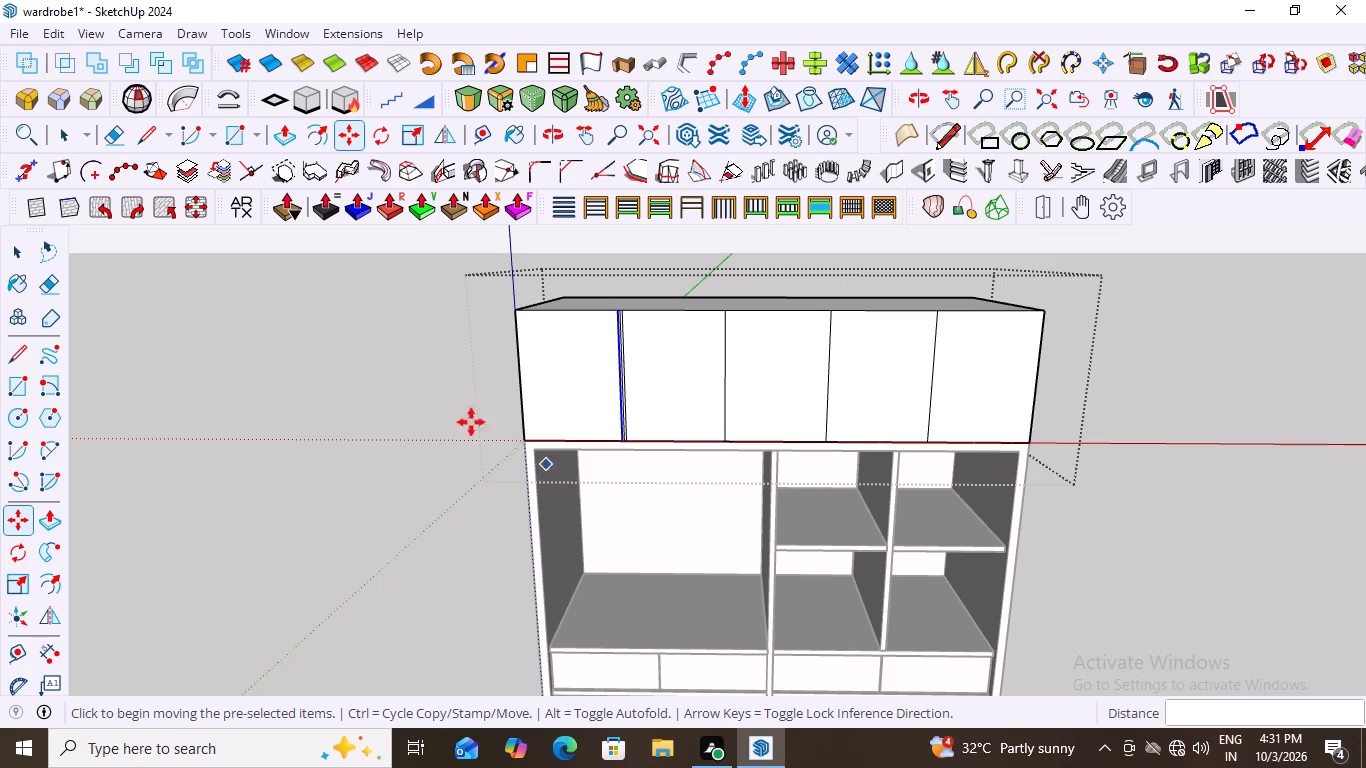
pyautogui.scroll(2, 1115, 493)
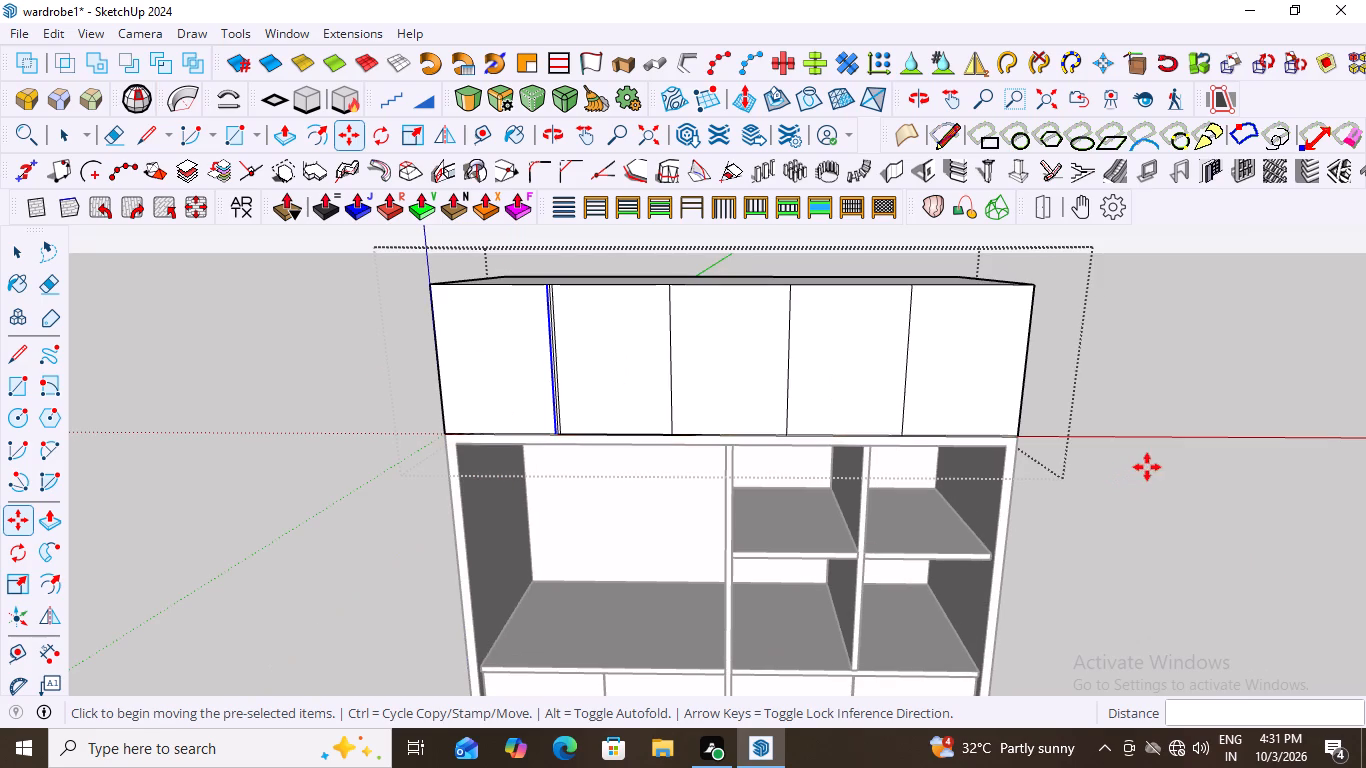
# Inspect the top cabinet's divided front and the three closely spaced lines at its first division from several angles.
pyautogui.press('space')
pyautogui.scroll(7, 499, 404)
pyautogui.scroll(-11, 550, 374)
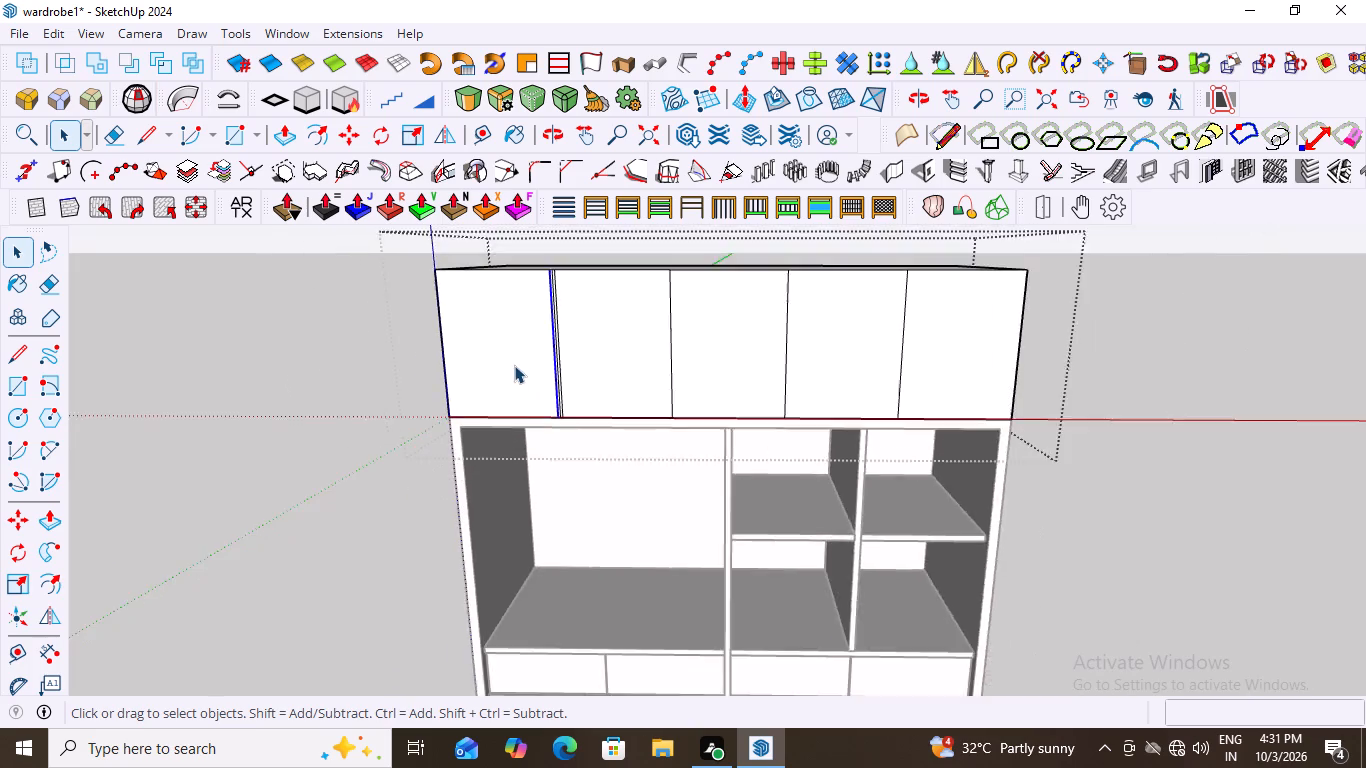
pyautogui.scroll(-3, 514, 365)
pyautogui.click(1049, 307)
pyautogui.scroll(7, 458, 400)
pyautogui.moveTo(570, 369); pyautogui.dragTo(621, 433, button='middle')
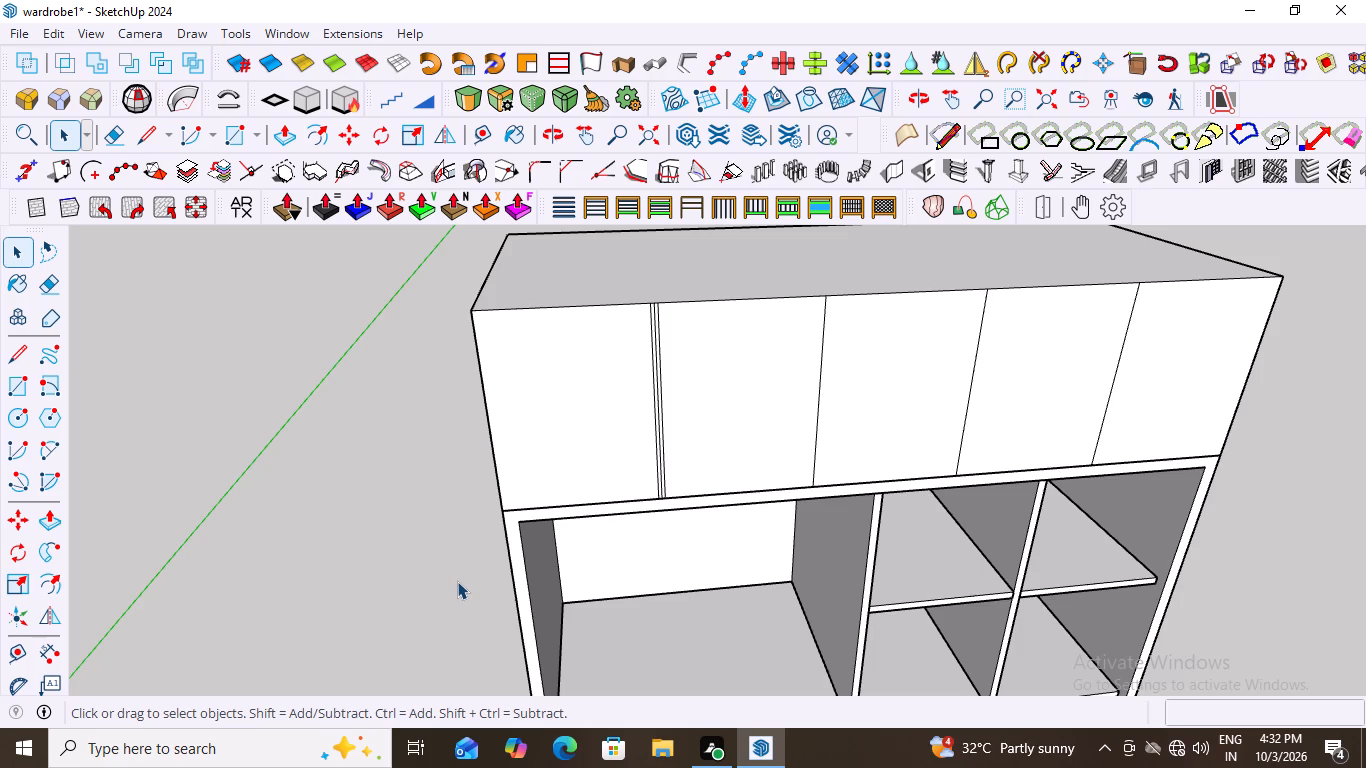
pyautogui.scroll(-3, 642, 427)
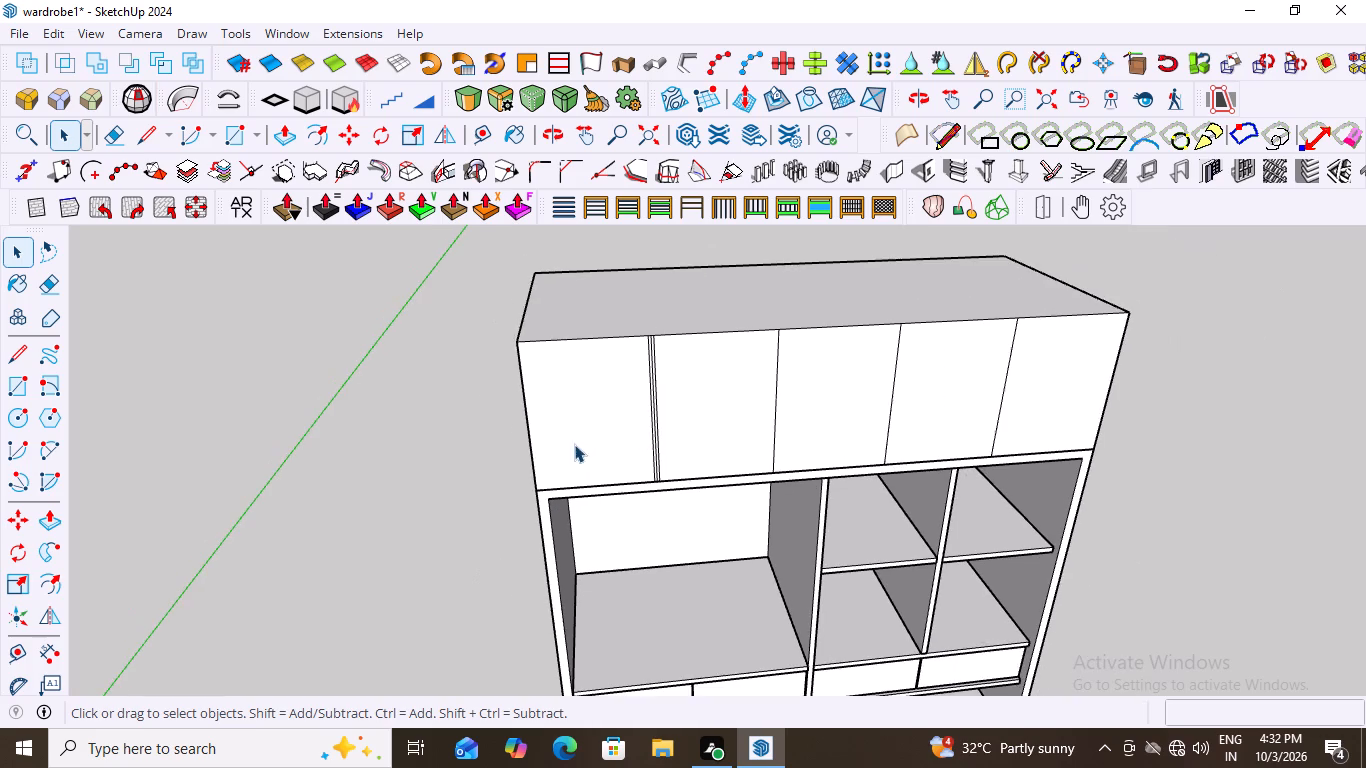
pyautogui.scroll(4, 700, 460)
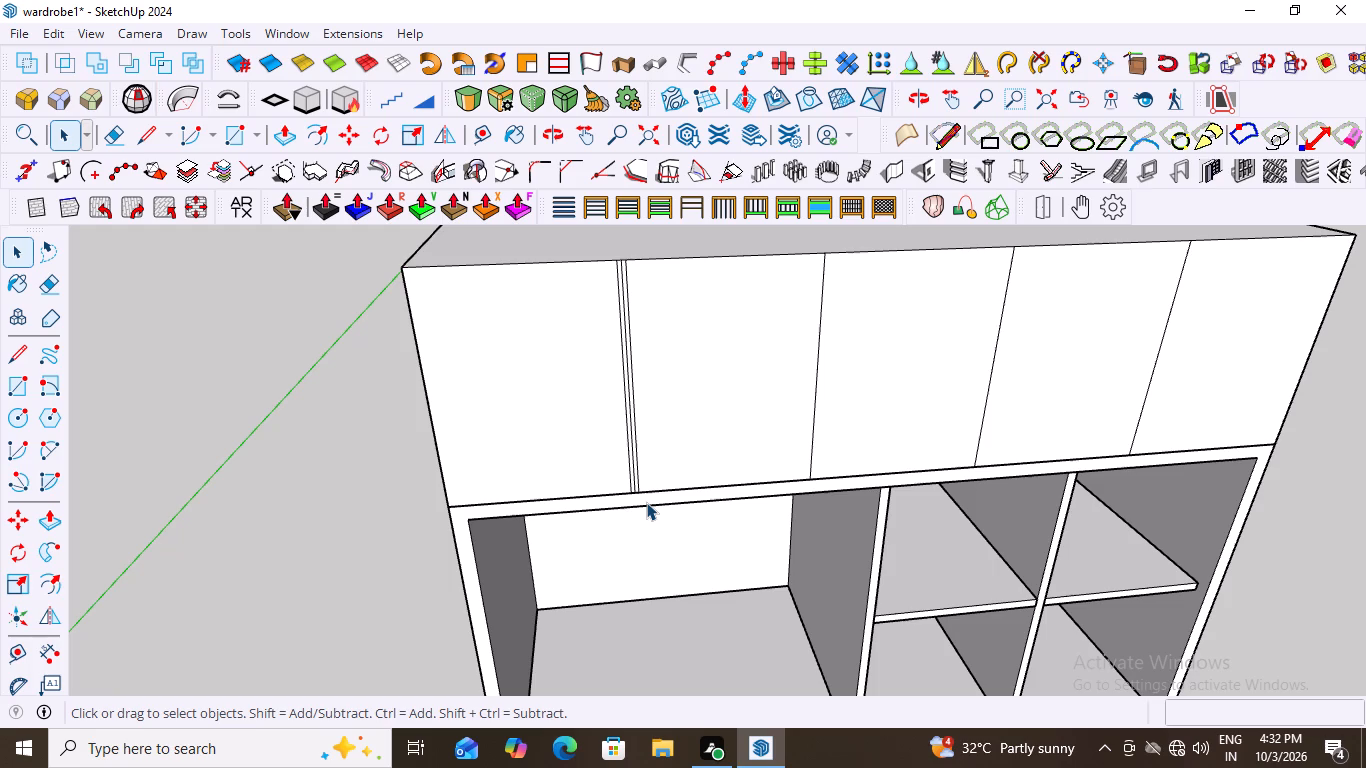
pyautogui.scroll(-2, 709, 439)
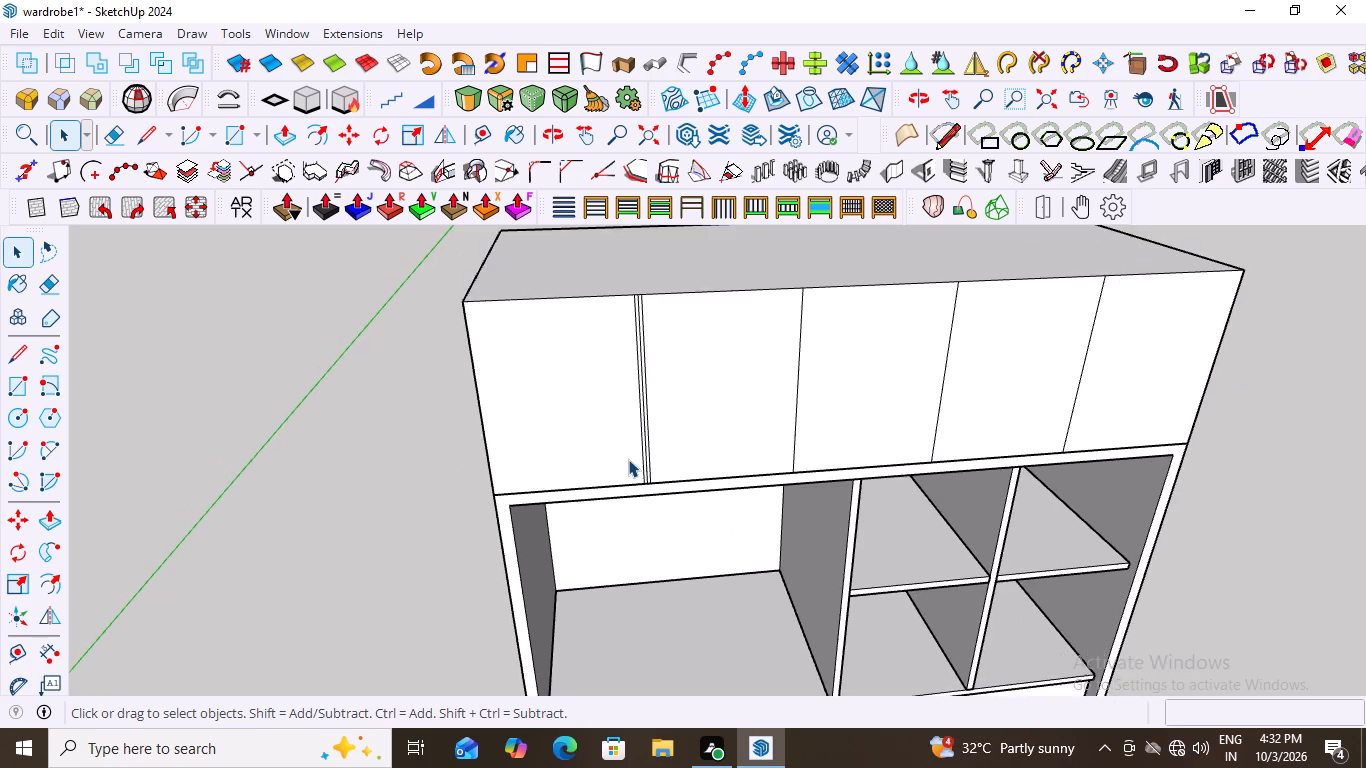
pyautogui.scroll(6, 628, 459)
pyautogui.scroll(-9, 651, 453)
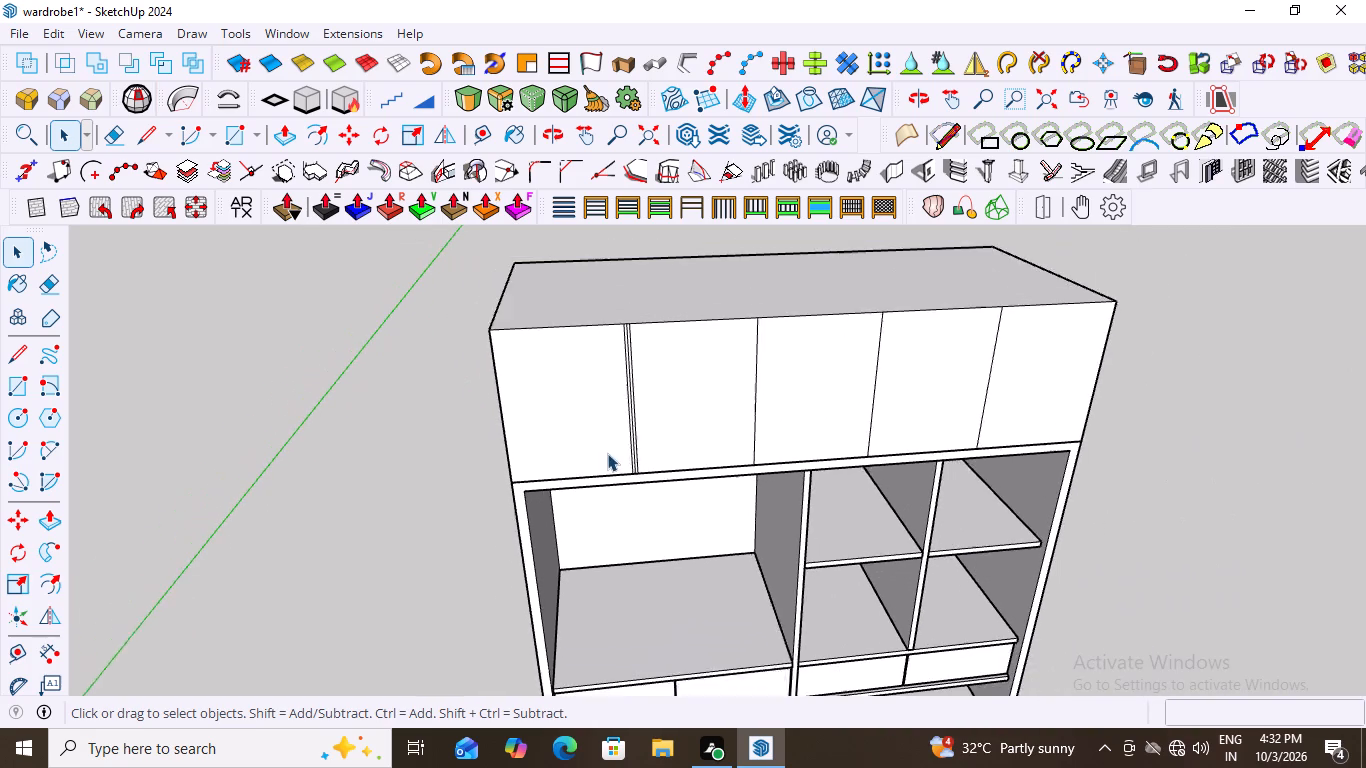
pyautogui.scroll(-1, 607, 453)
pyautogui.moveTo(673, 427); pyautogui.dragTo(558, 438, button='middle')
pyautogui.scroll(-1, 995, 393)
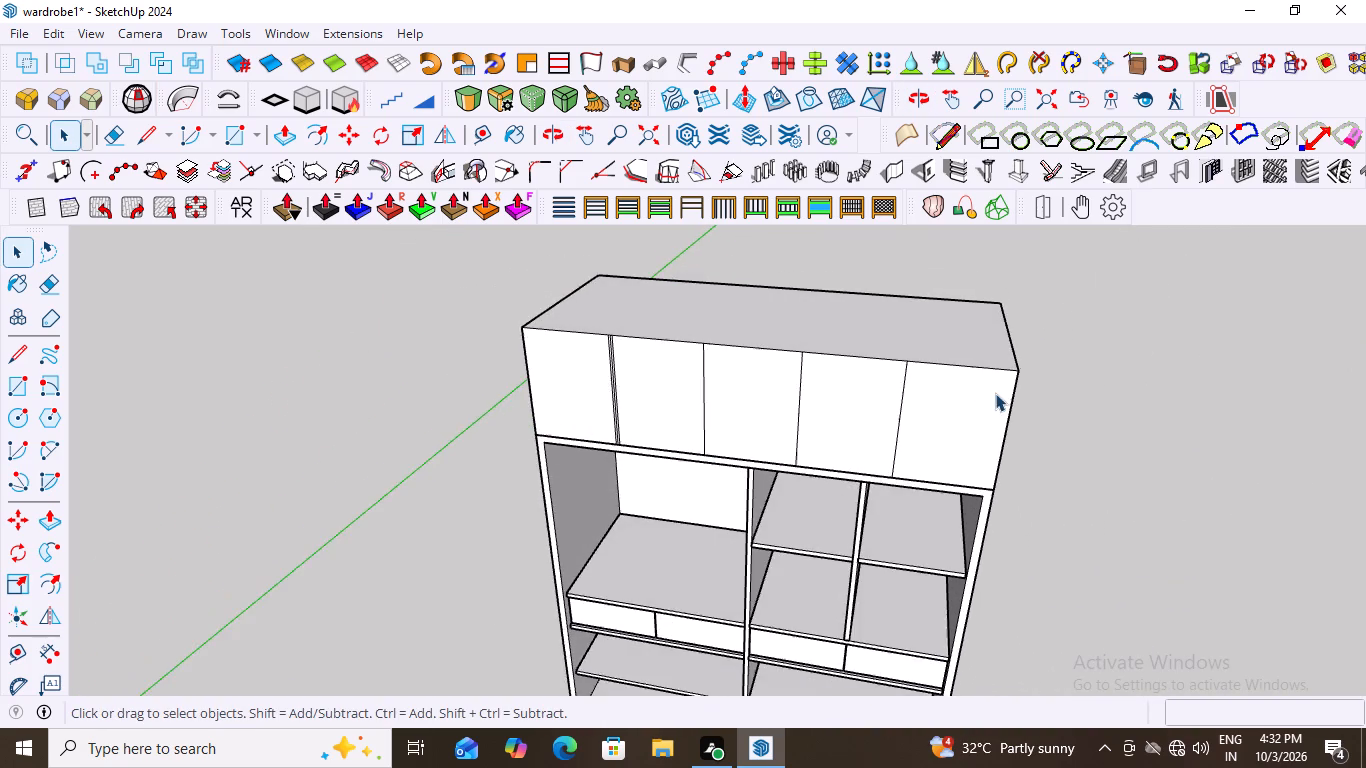
pyautogui.scroll(-7, 995, 393)
pyautogui.moveTo(783, 444); pyautogui.dragTo(1008, 421, button='middle')
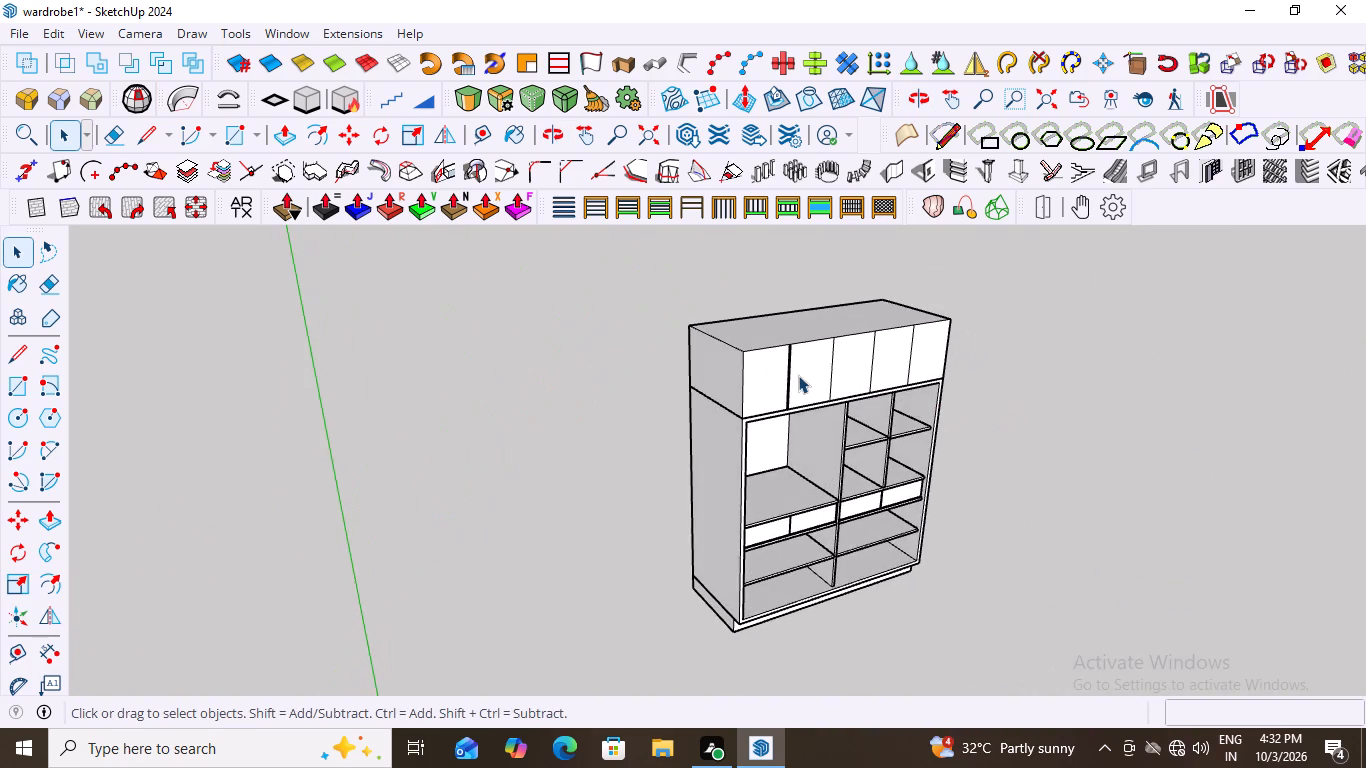
pyautogui.scroll(16, 798, 375)
pyautogui.scroll(-5, 704, 387)
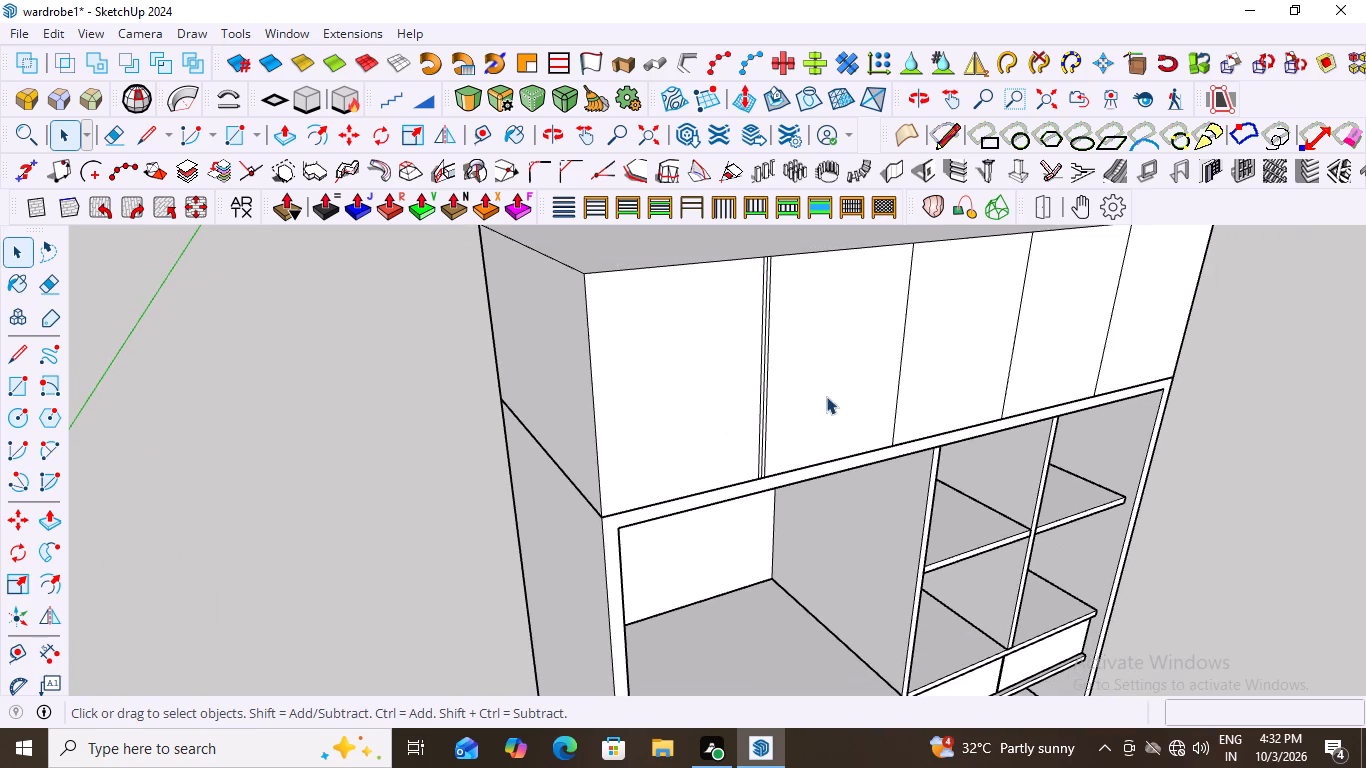
pyautogui.moveTo(818, 382); pyautogui.dragTo(768, 384, button='middle')
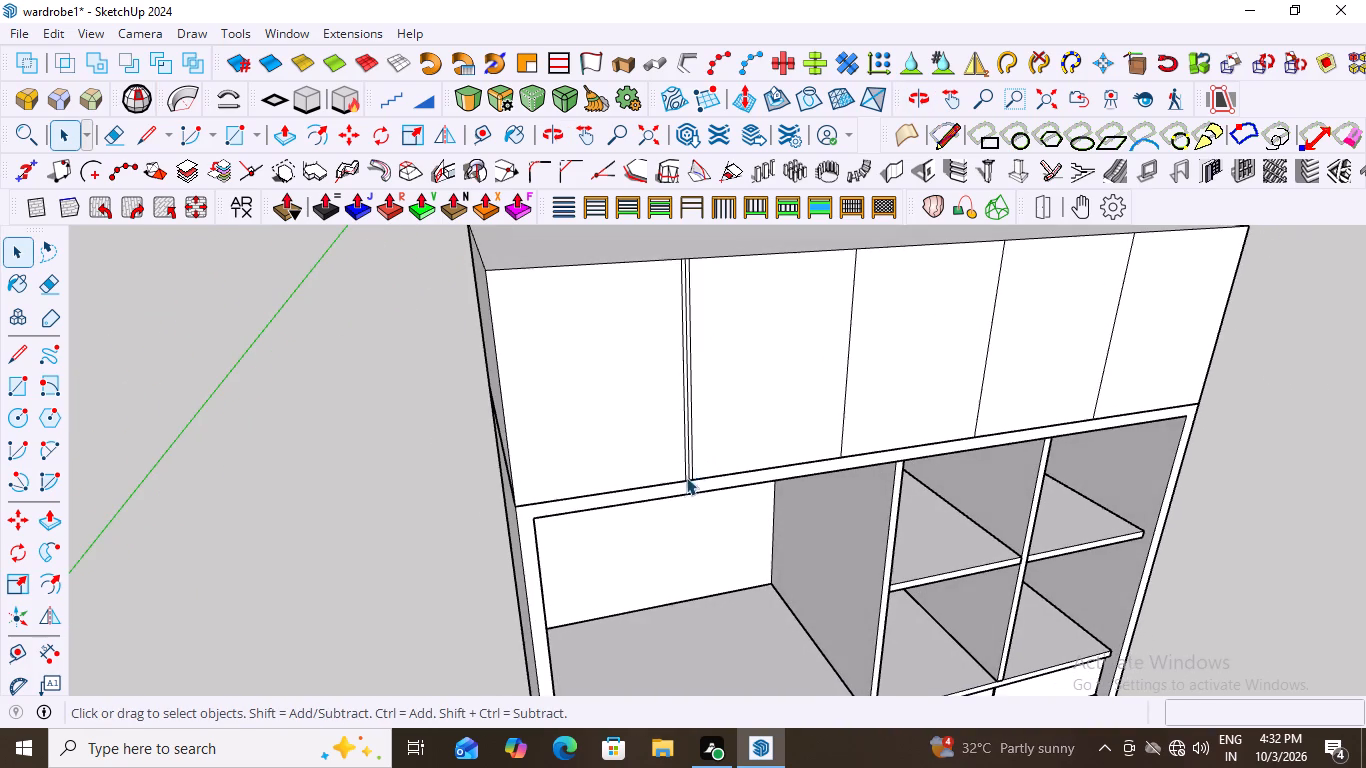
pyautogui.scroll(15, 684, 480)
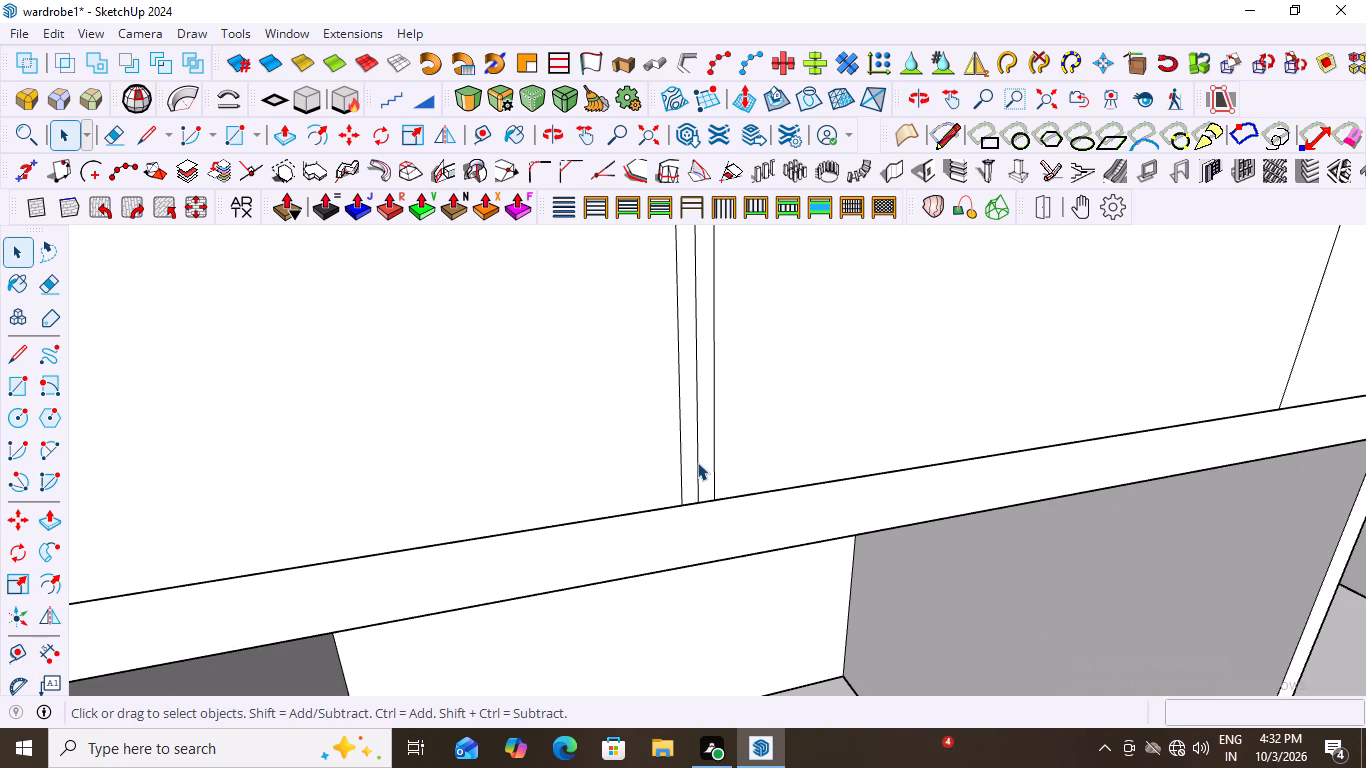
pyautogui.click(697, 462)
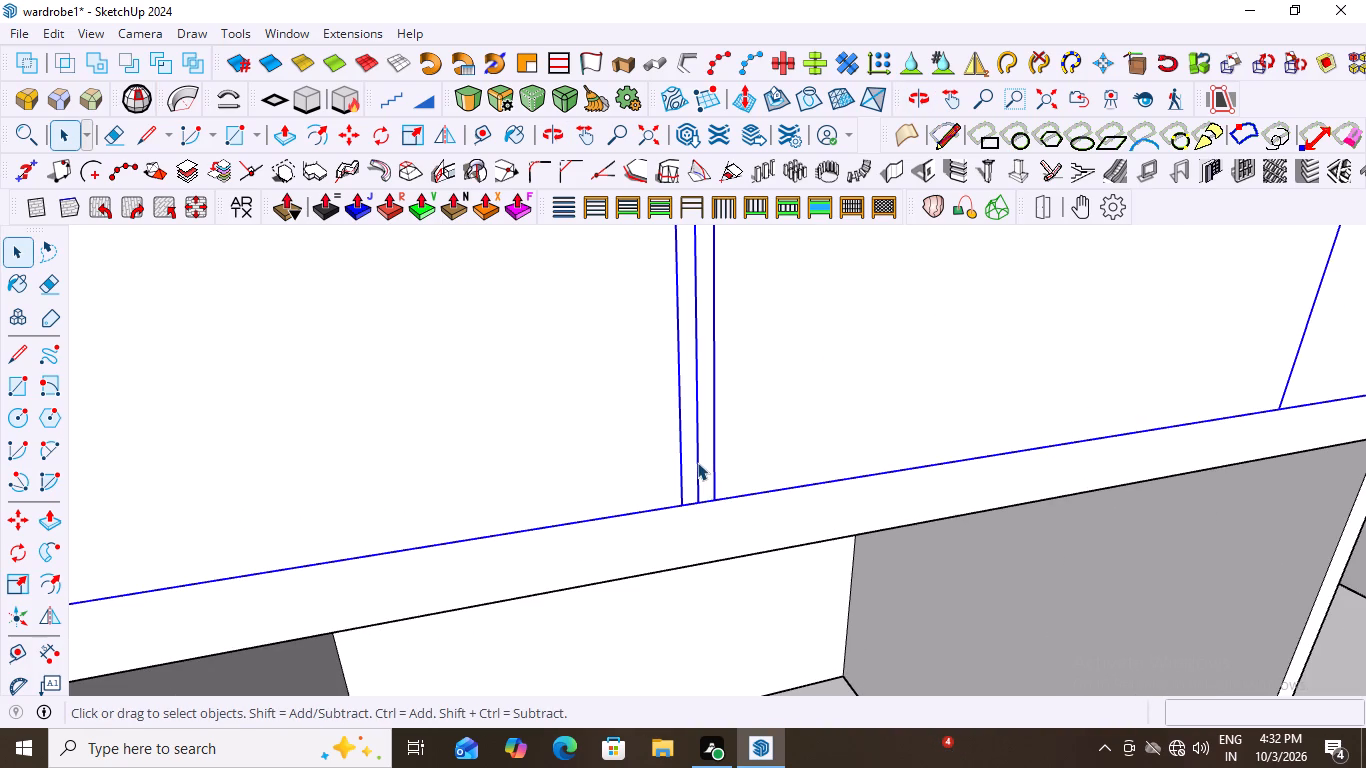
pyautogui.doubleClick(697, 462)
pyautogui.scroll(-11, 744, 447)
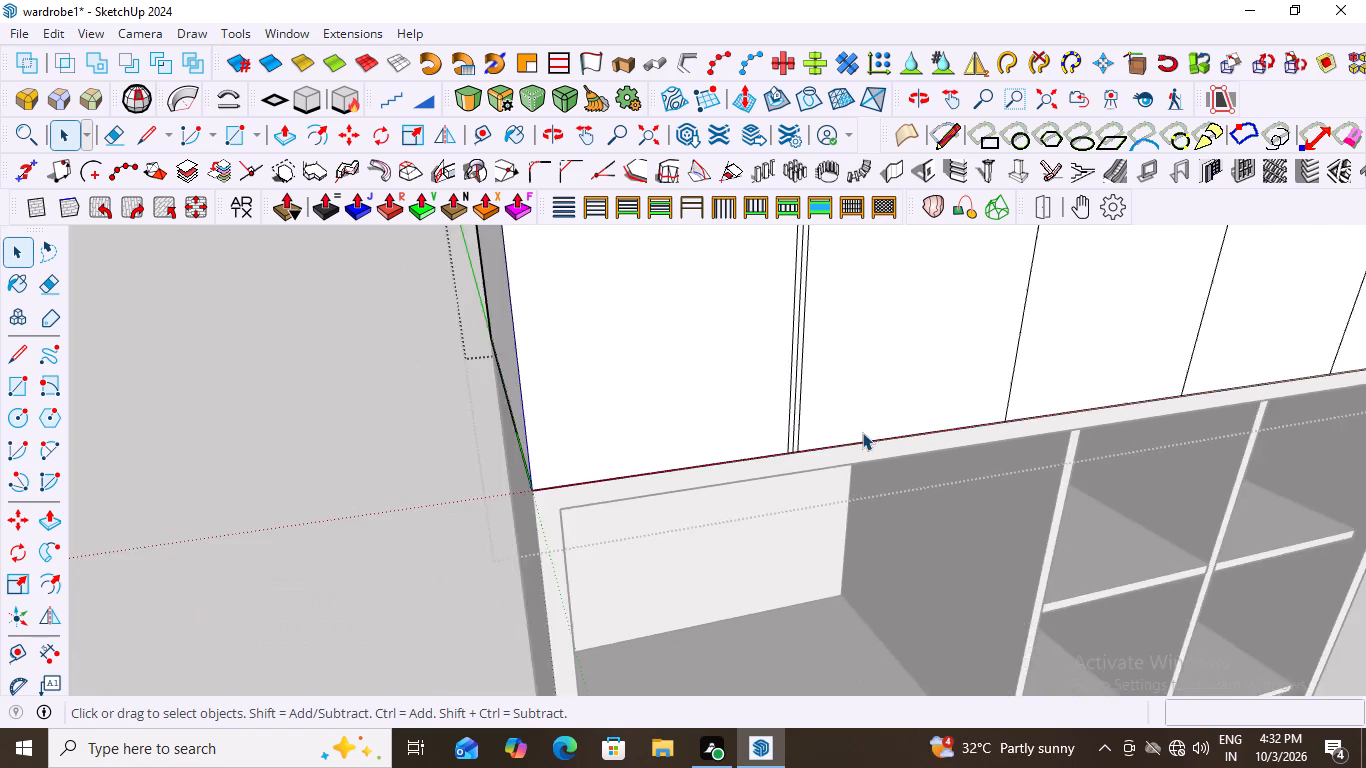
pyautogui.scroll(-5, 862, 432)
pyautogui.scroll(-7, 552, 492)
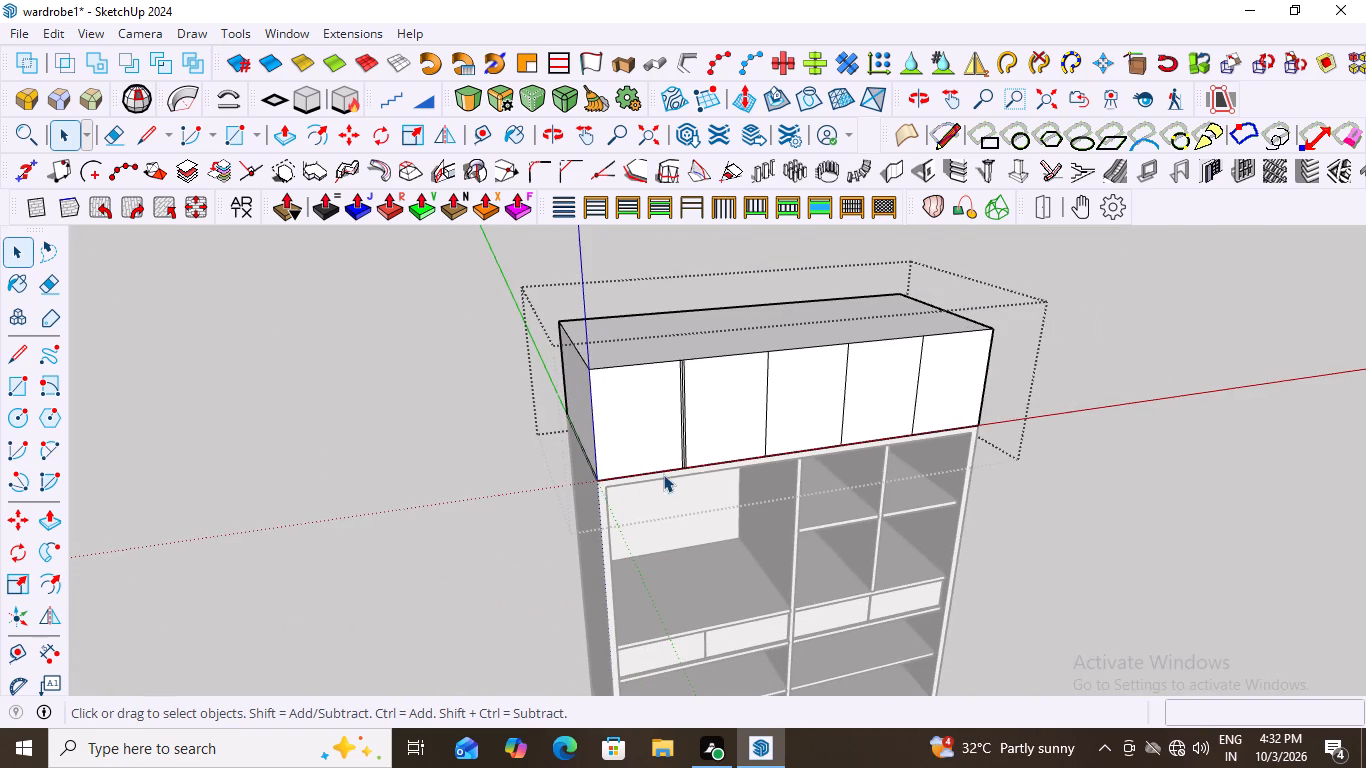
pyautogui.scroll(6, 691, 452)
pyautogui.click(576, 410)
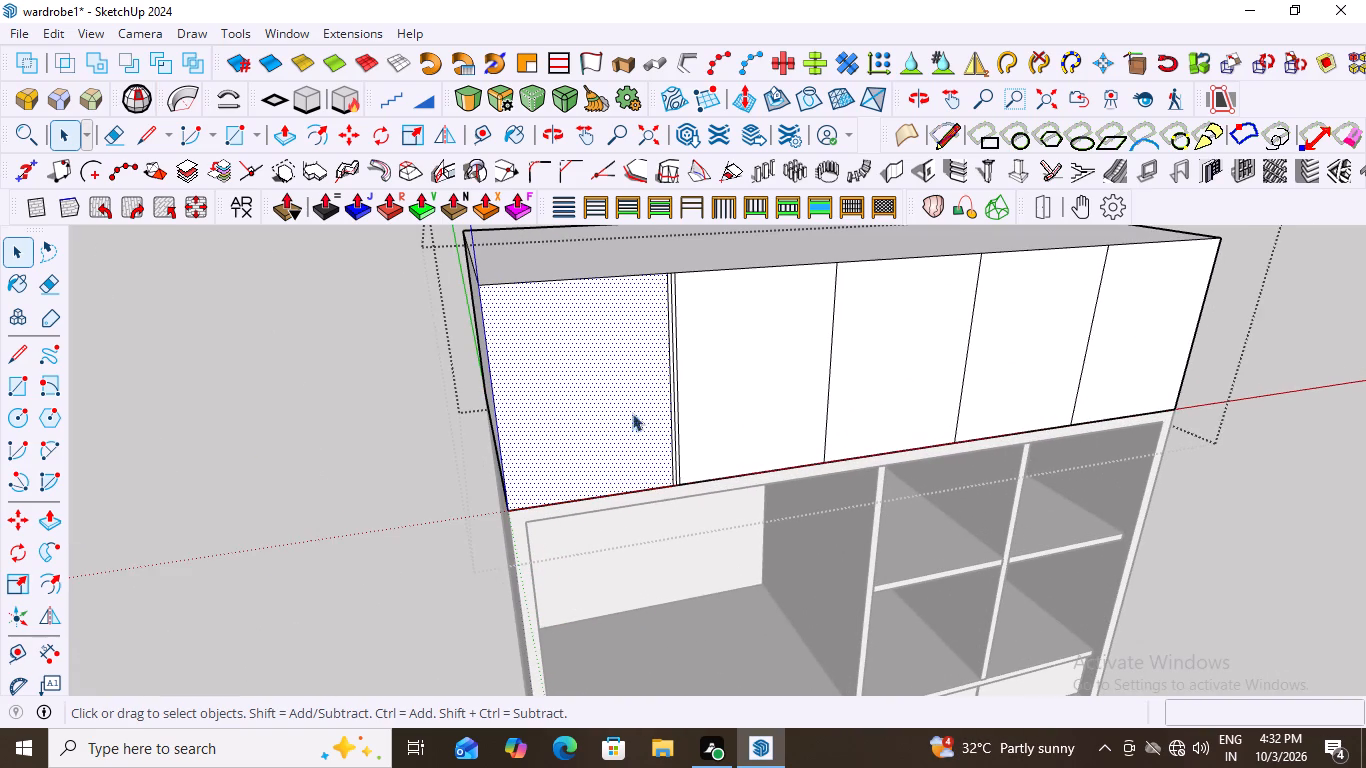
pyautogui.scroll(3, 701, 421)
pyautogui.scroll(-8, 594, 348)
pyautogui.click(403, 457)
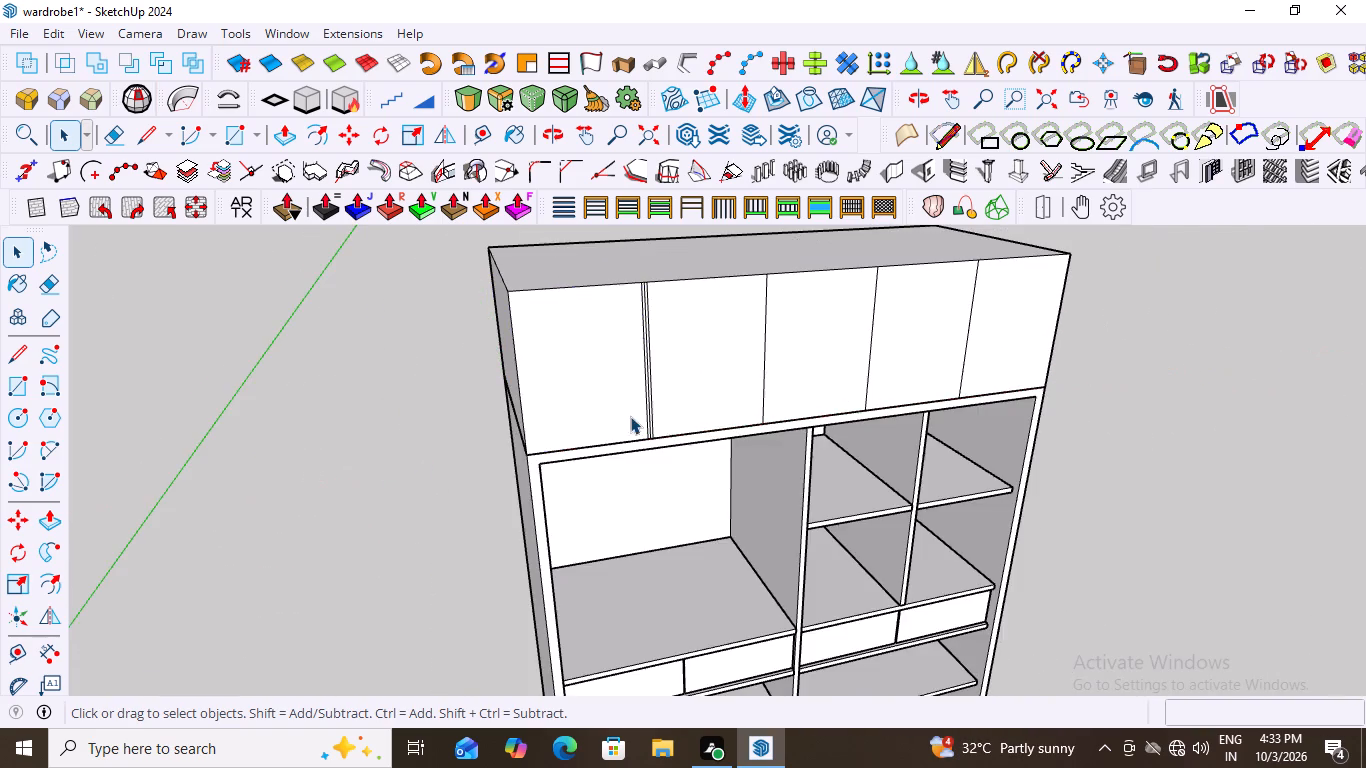
# Inside the top cabinet group, delete the original first division line between its two offset lines.
pyautogui.scroll(9, 630, 416)
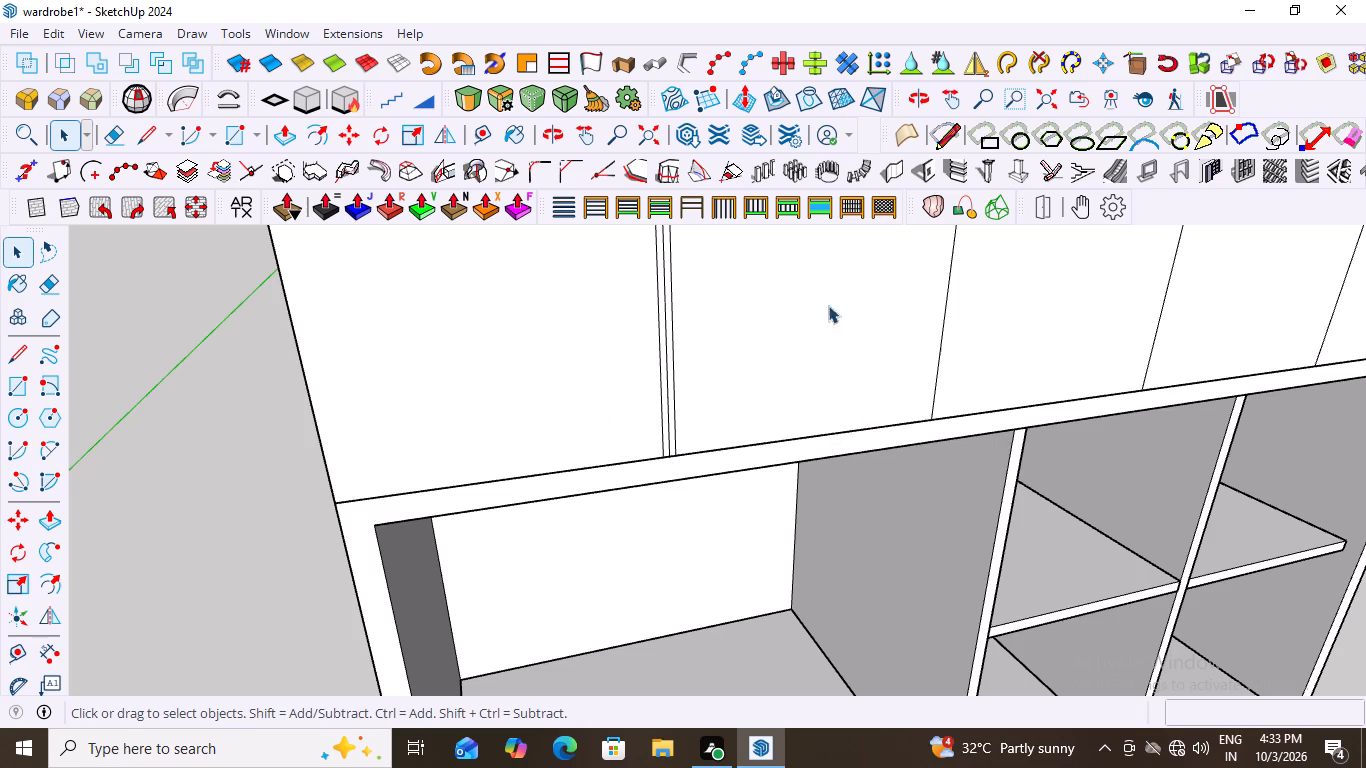
pyautogui.scroll(7, 663, 434)
pyautogui.click(671, 437)
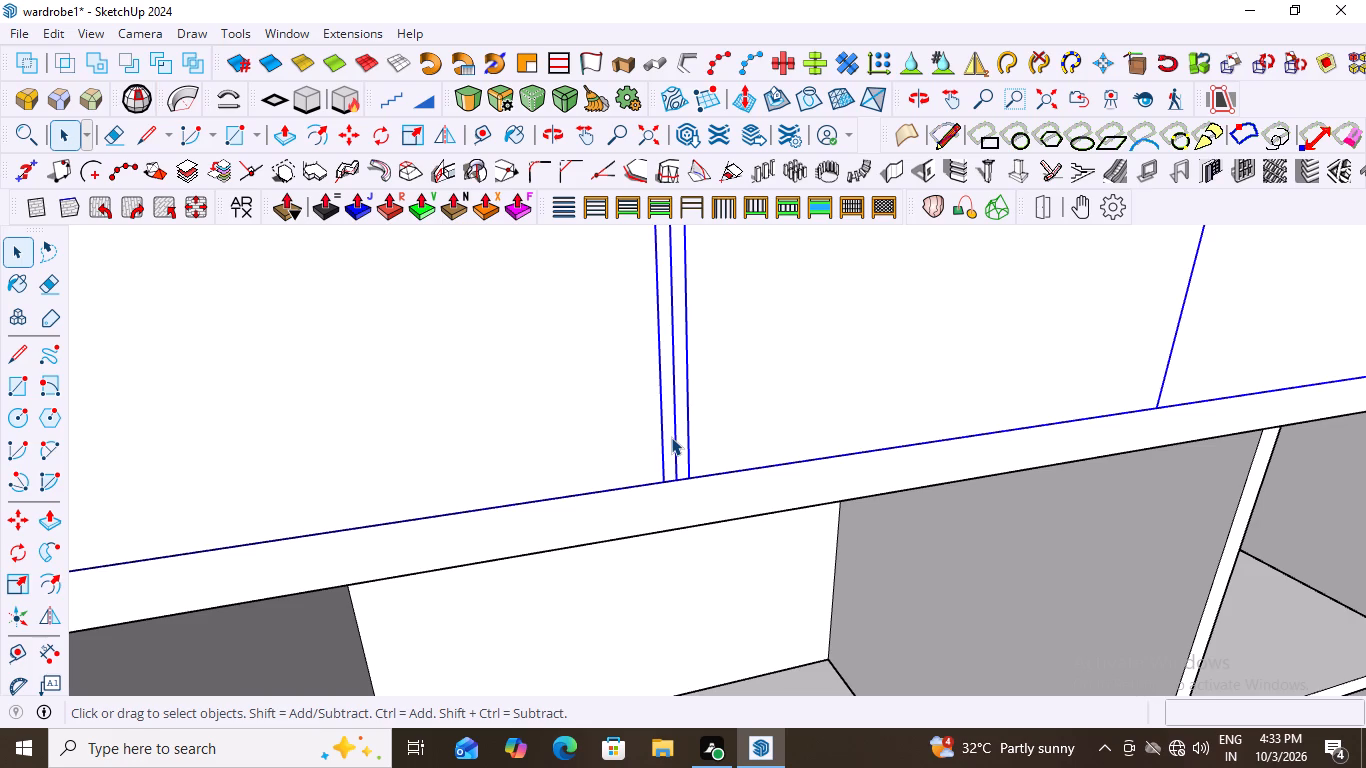
pyautogui.click(675, 440)
pyautogui.click(675, 440)
pyautogui.click(667, 448)
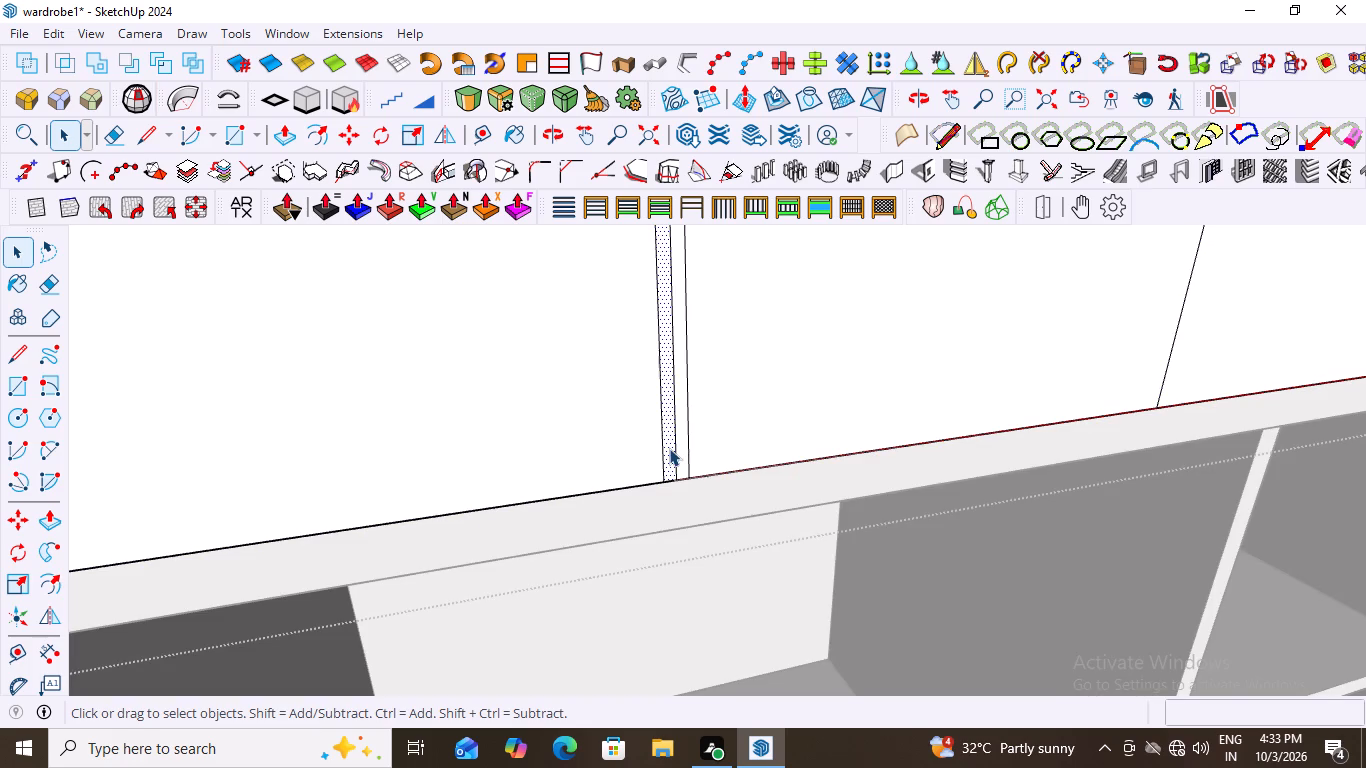
pyautogui.click(674, 448)
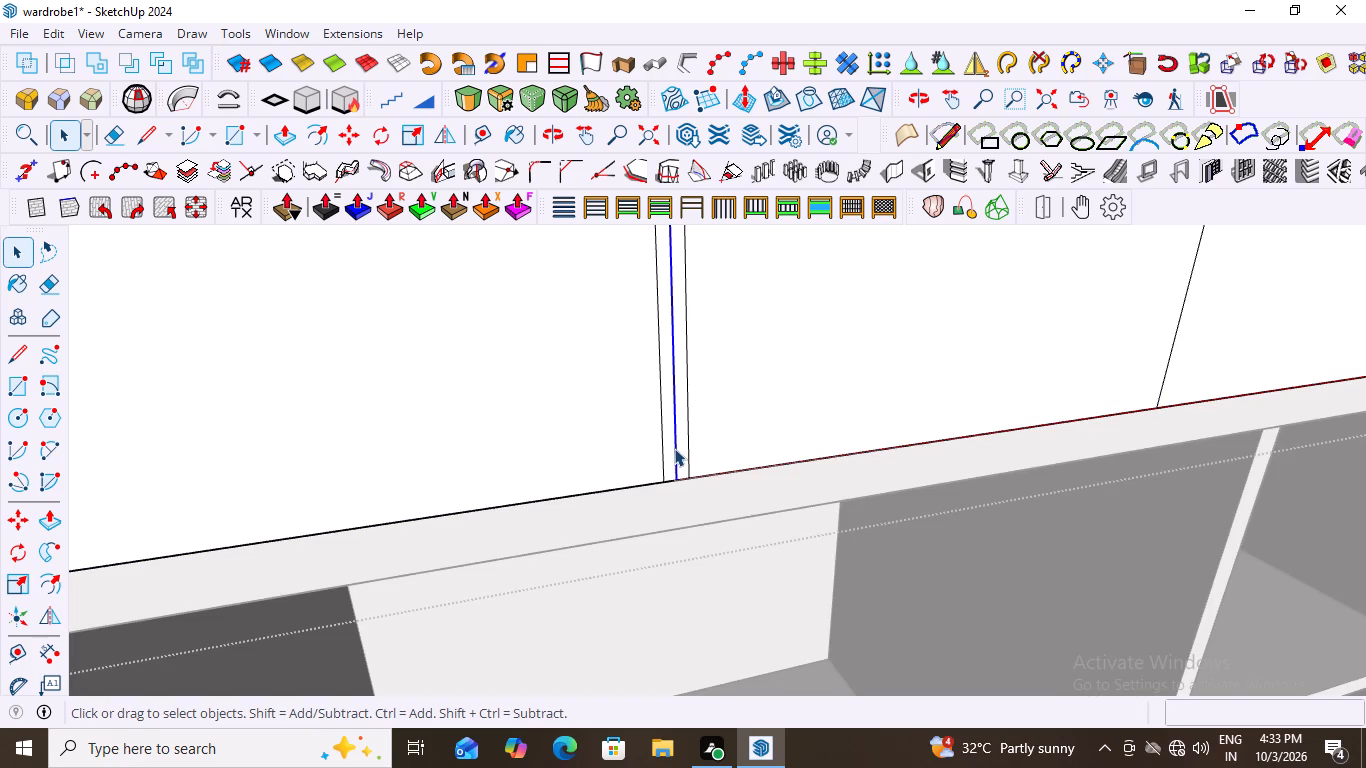
pyautogui.press('Delete')
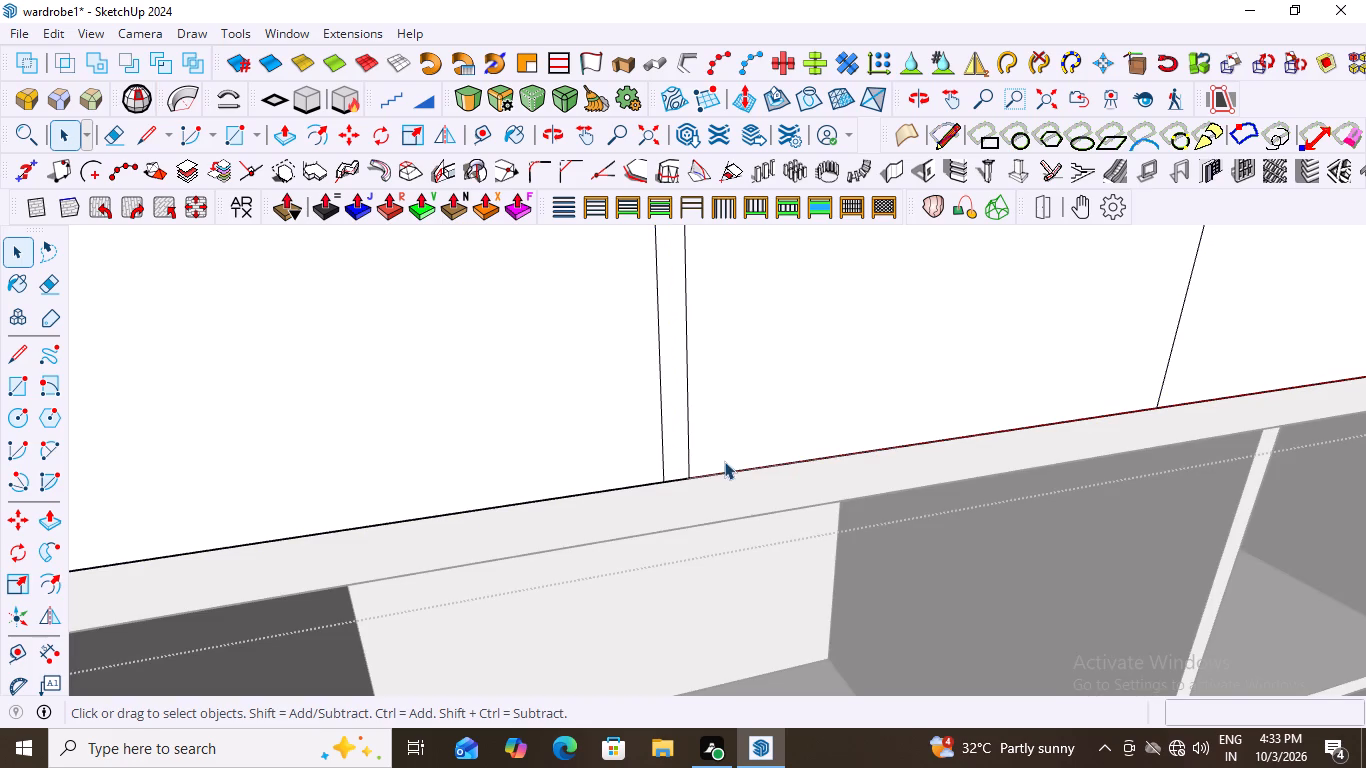
# Group the narrow vertical strip face at the first division together with its bounding edges.
pyautogui.tripleClick(680, 444)
pyautogui.click(677, 448)
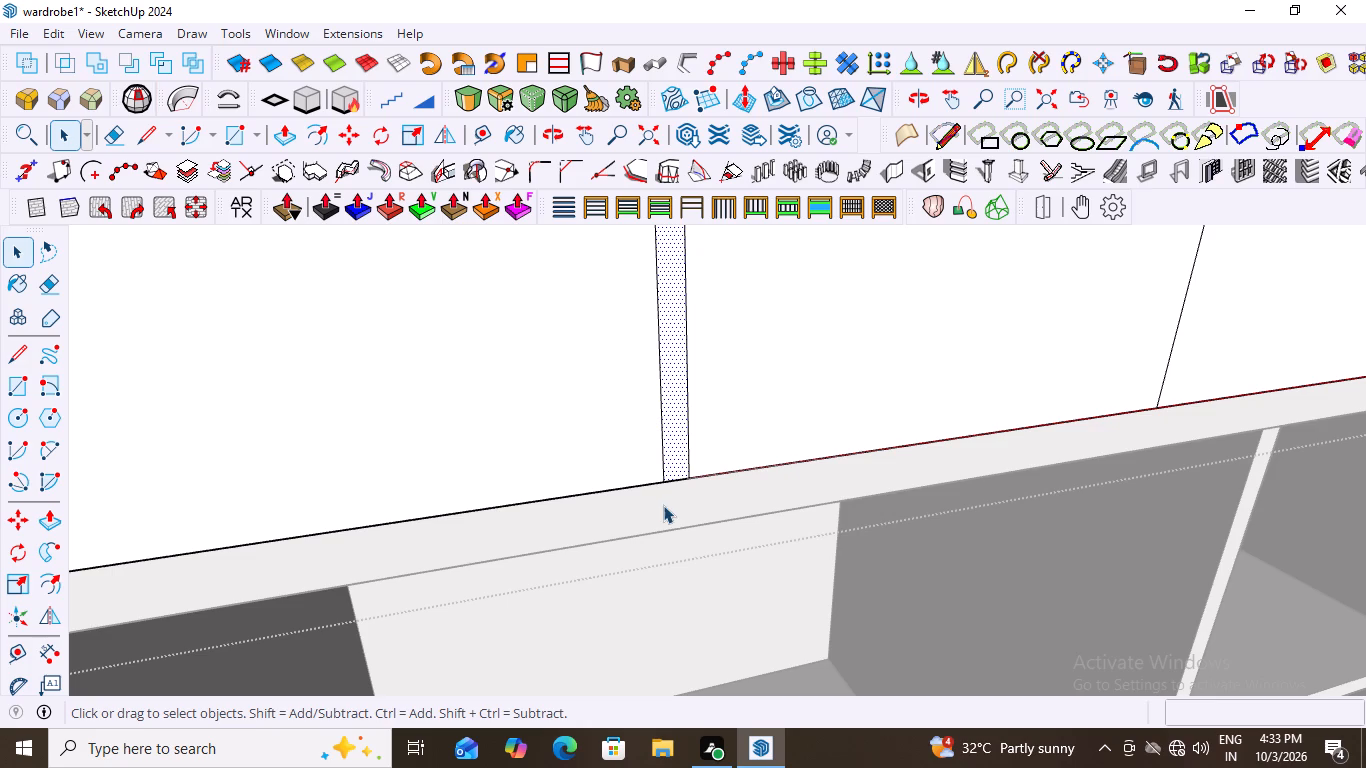
pyautogui.click(679, 452)
pyautogui.click(679, 452)
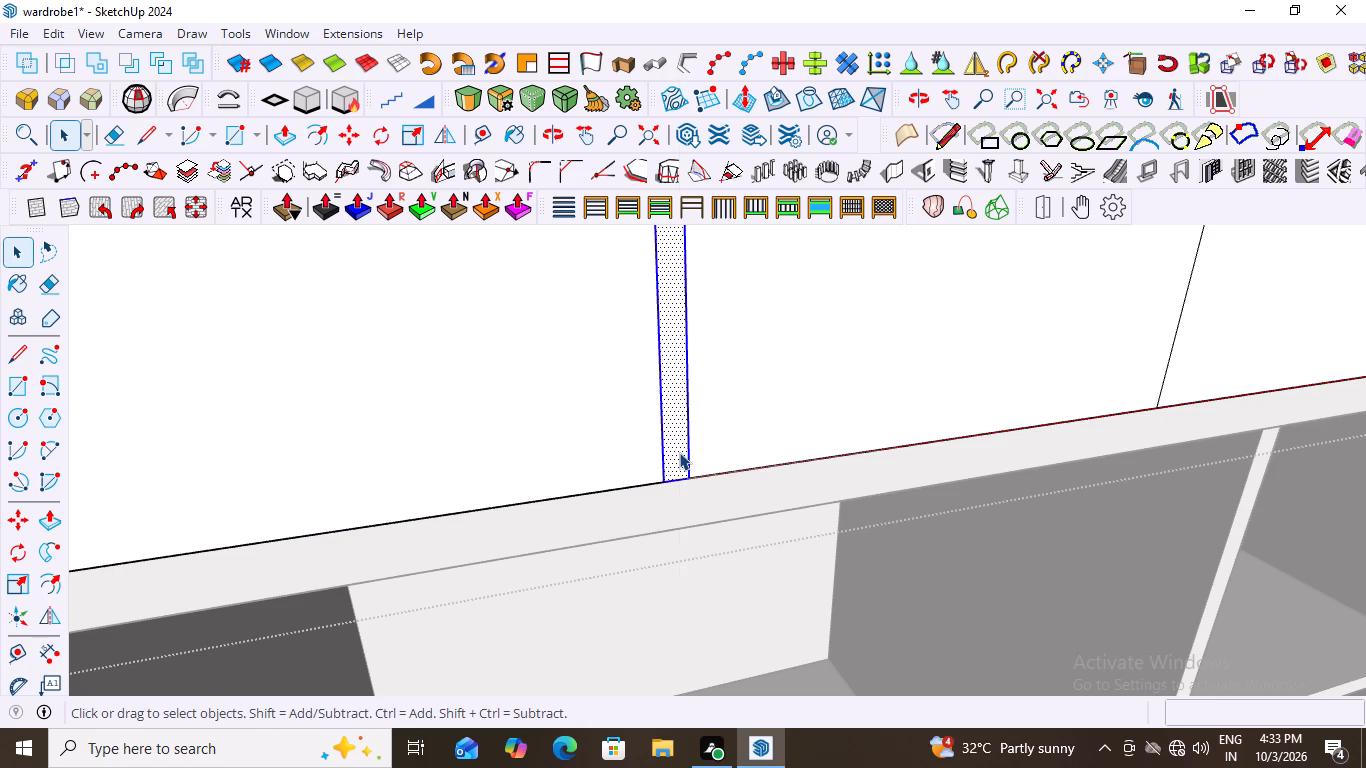
pyautogui.rightClick(679, 452)
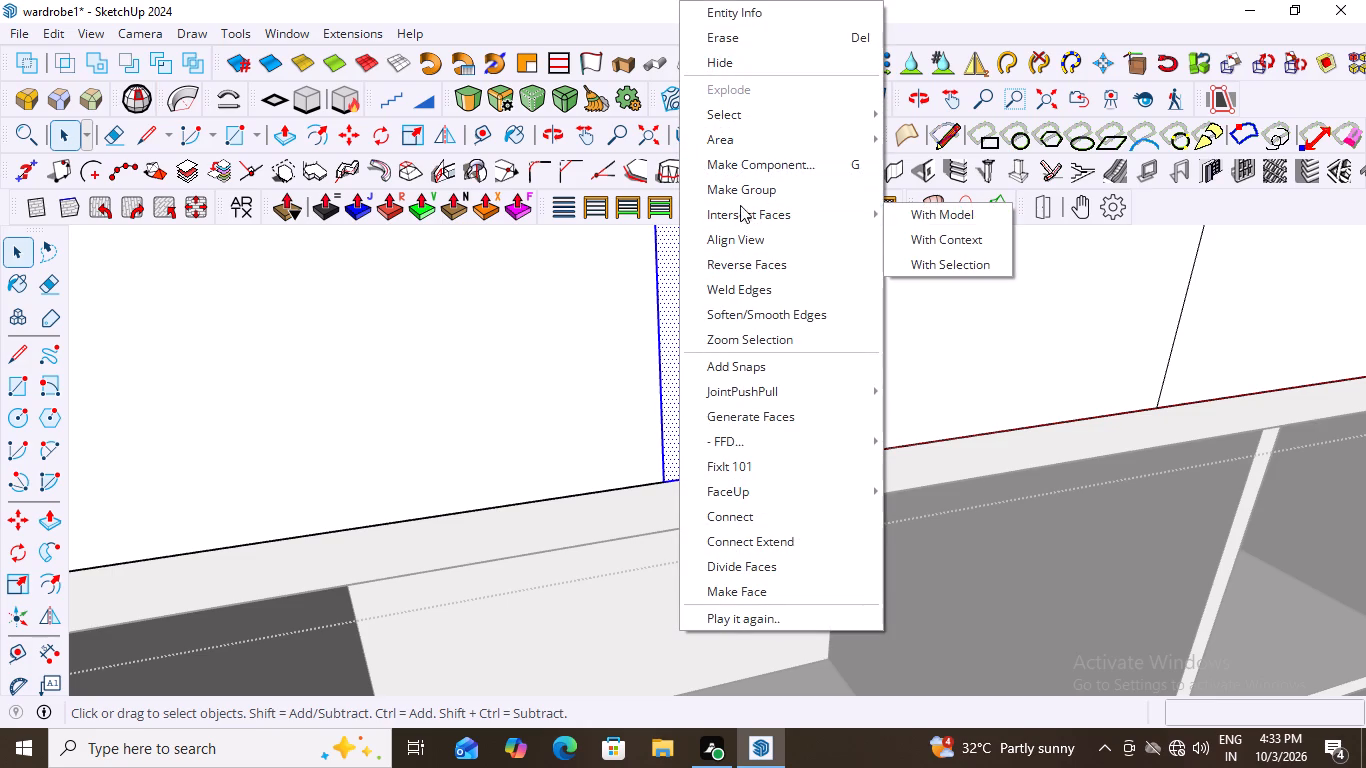
pyautogui.click(768, 195)
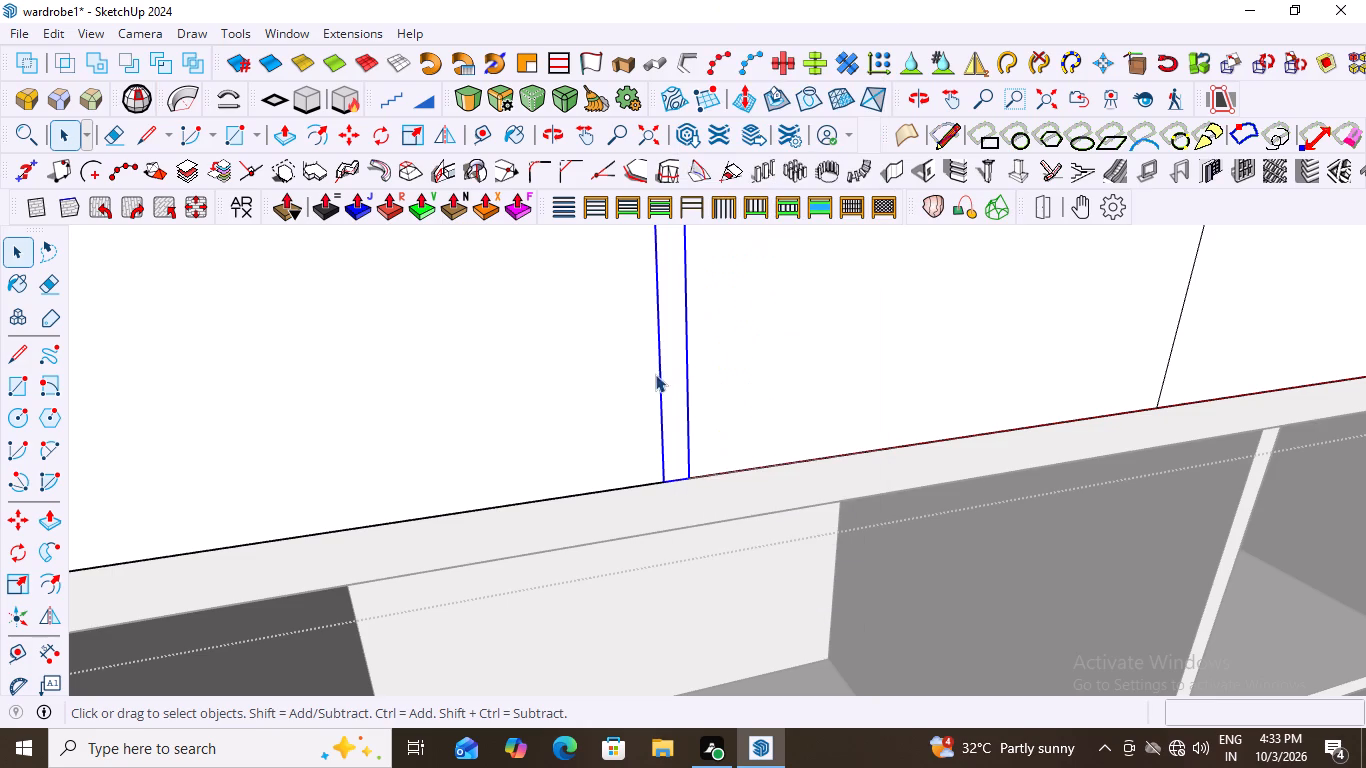
# Copy the grouped strip about 1' 5" along the cabinet's lower edge, from its bottom midpoint onto the second division line's endpoint.
pyautogui.click(671, 389)
pyautogui.press('m')
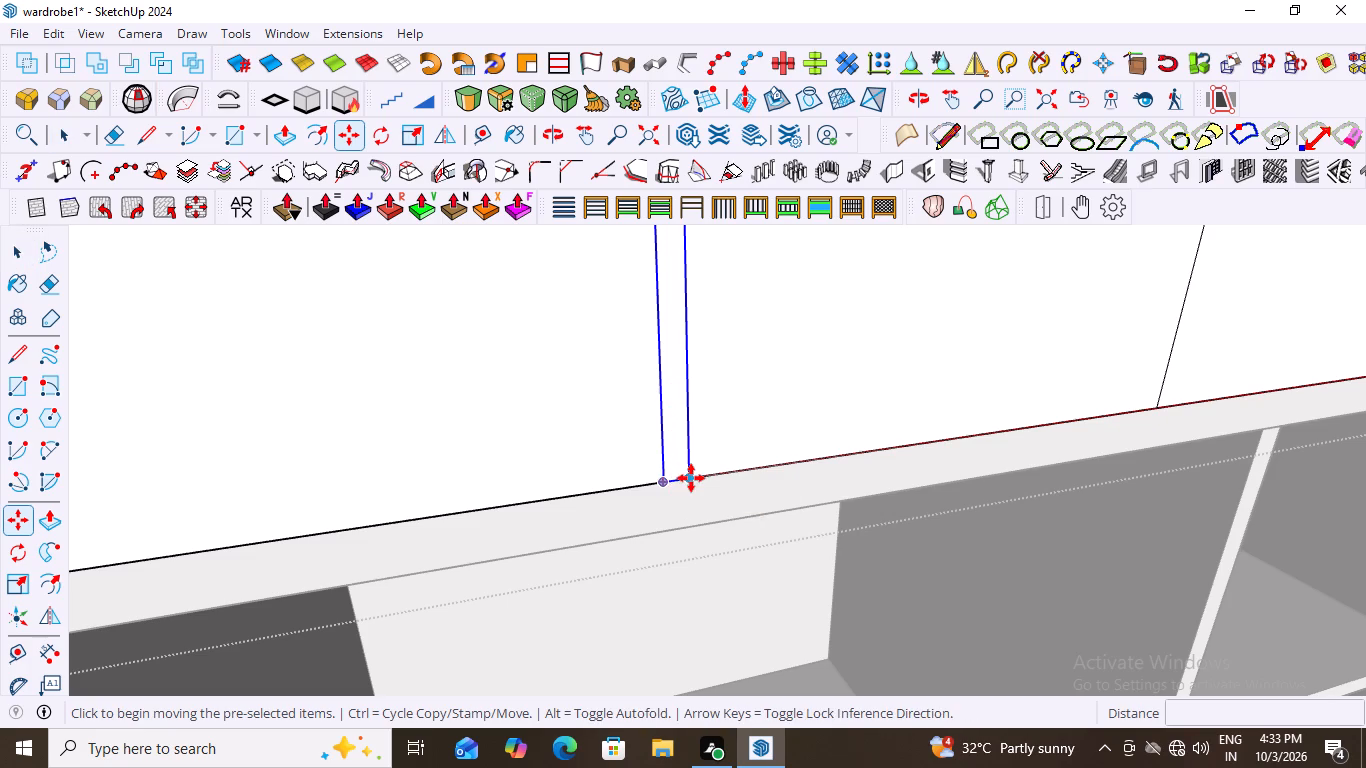
pyautogui.scroll(5, 691, 478)
pyautogui.click(666, 482)
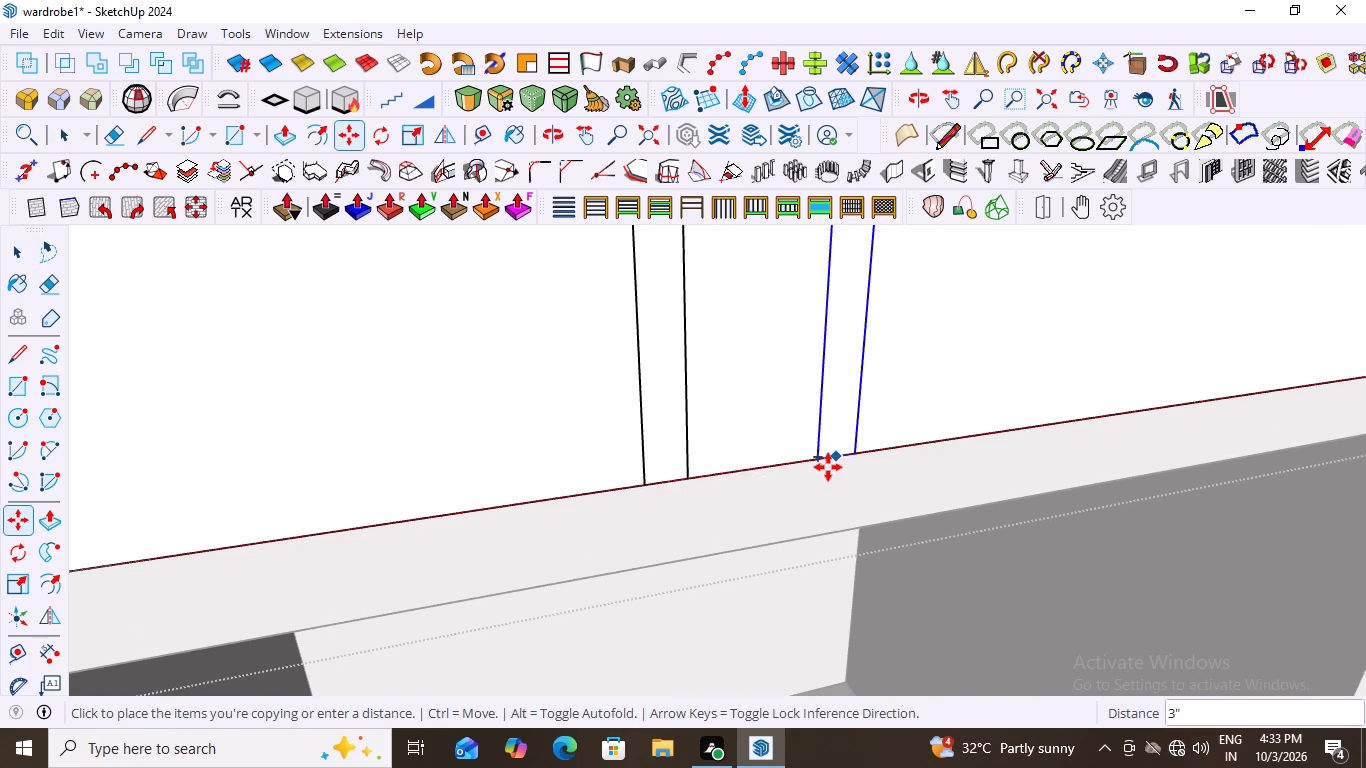
pyautogui.scroll(-3, 830, 478)
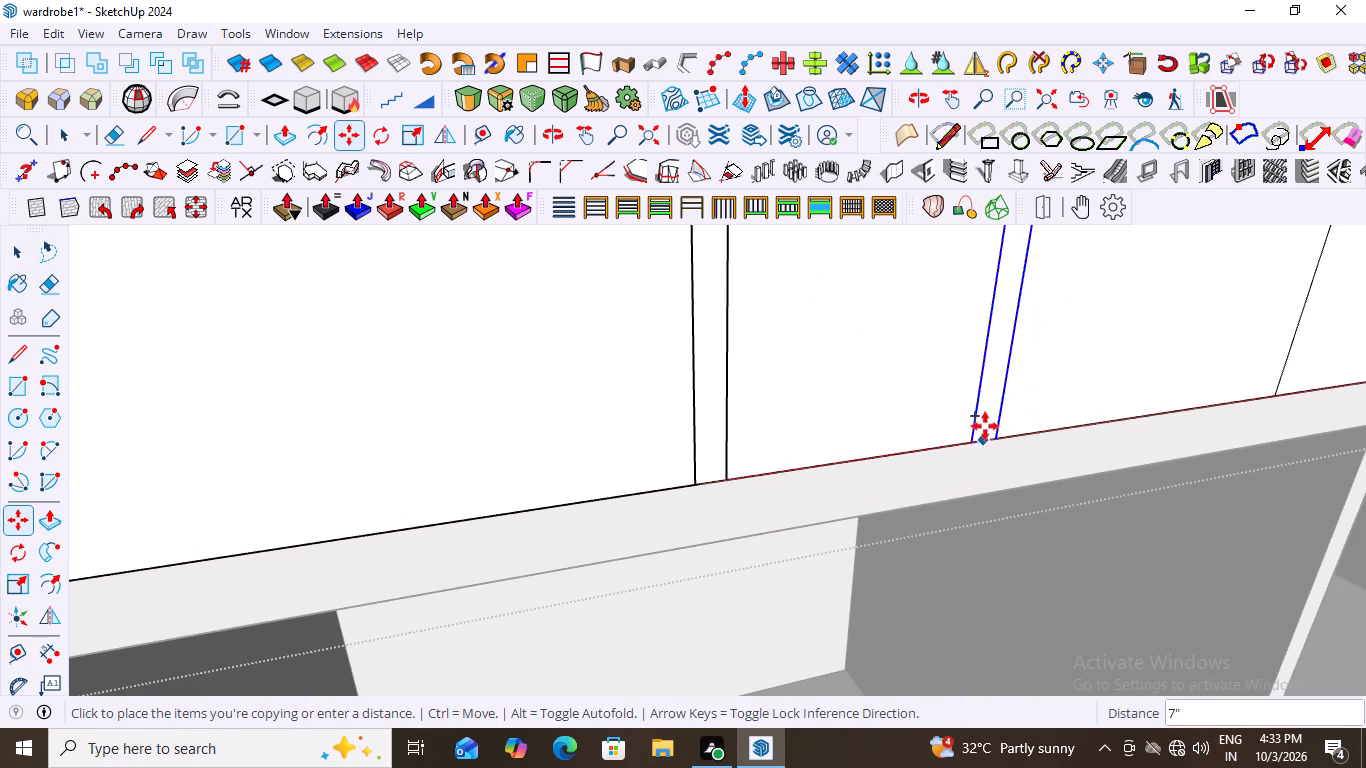
pyautogui.keyDown('shift'); pyautogui.moveTo(991, 428); pyautogui.dragTo(721, 503, button='middle'); pyautogui.keyUp('shift')
pyautogui.scroll(2, 1047, 457)
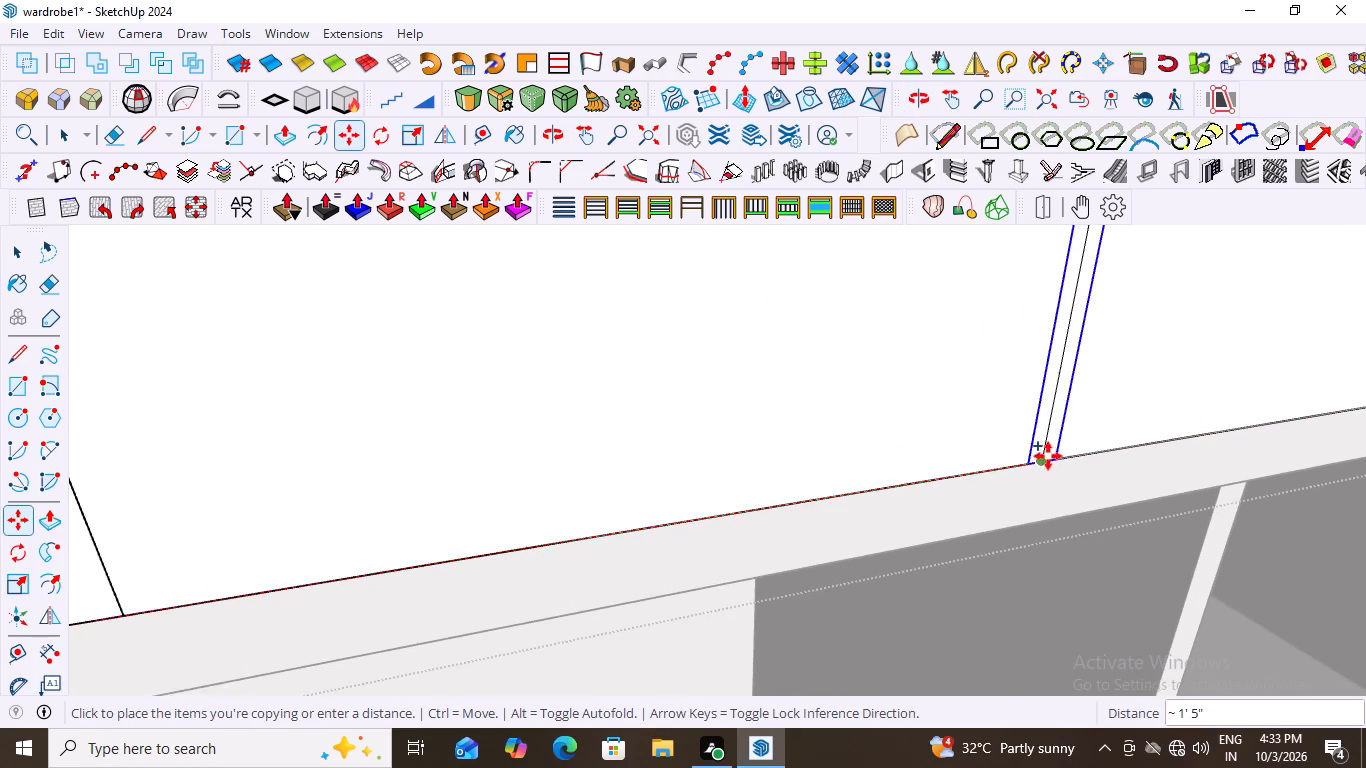
pyautogui.scroll(2, 1048, 456)
pyautogui.click(1041, 459)
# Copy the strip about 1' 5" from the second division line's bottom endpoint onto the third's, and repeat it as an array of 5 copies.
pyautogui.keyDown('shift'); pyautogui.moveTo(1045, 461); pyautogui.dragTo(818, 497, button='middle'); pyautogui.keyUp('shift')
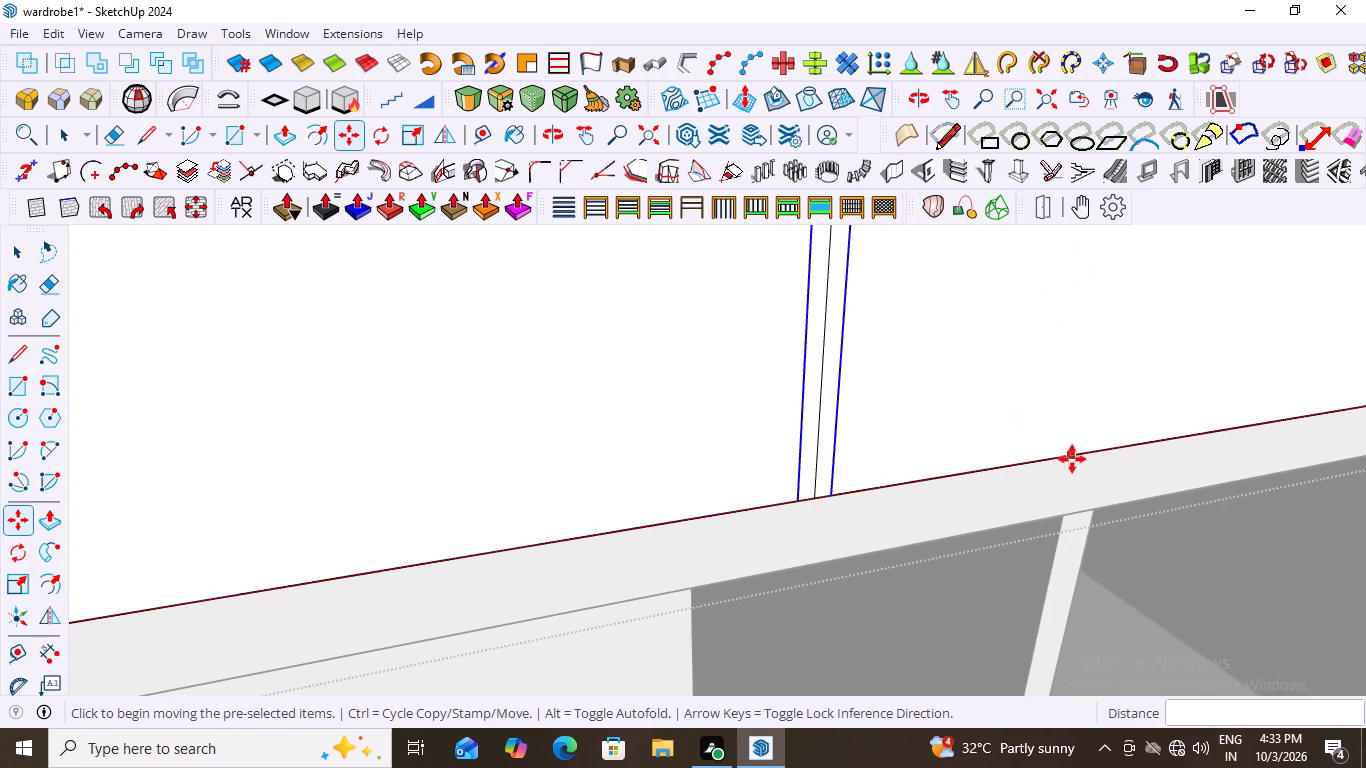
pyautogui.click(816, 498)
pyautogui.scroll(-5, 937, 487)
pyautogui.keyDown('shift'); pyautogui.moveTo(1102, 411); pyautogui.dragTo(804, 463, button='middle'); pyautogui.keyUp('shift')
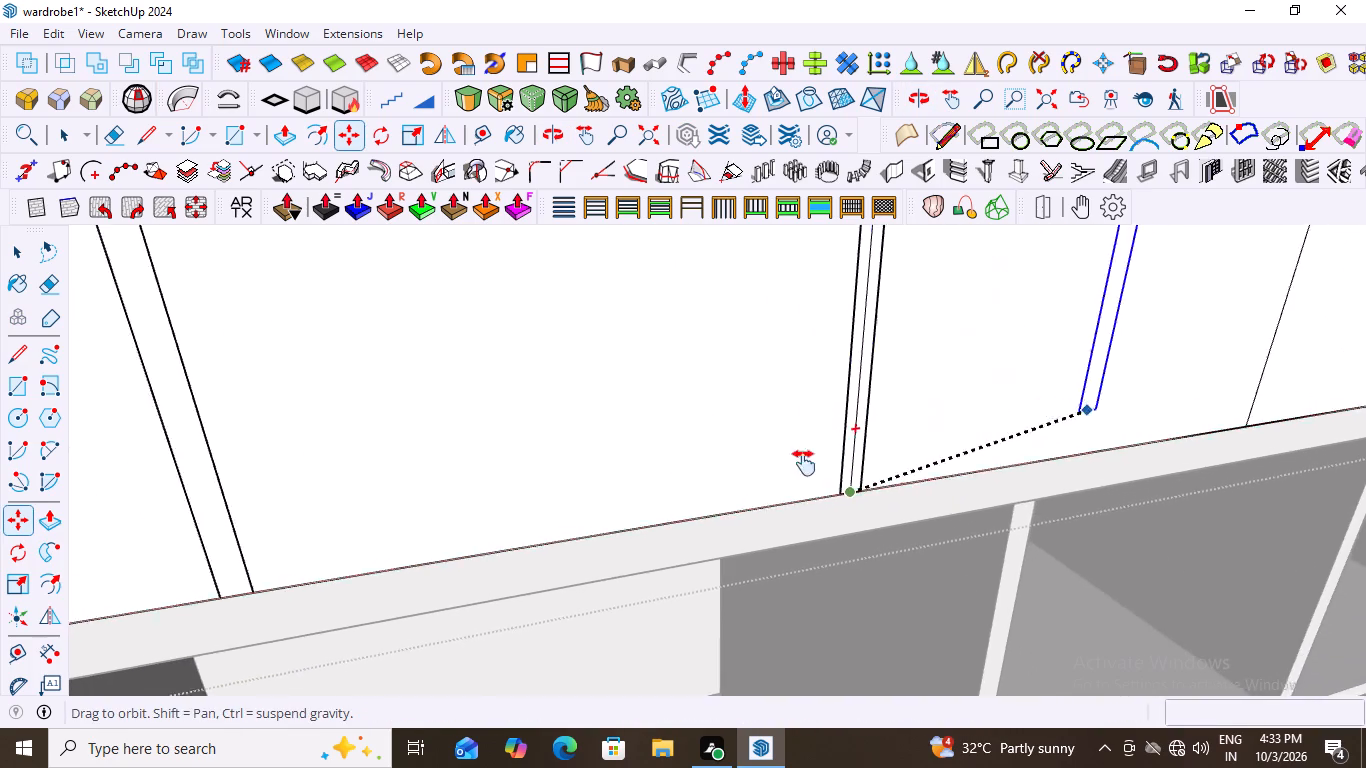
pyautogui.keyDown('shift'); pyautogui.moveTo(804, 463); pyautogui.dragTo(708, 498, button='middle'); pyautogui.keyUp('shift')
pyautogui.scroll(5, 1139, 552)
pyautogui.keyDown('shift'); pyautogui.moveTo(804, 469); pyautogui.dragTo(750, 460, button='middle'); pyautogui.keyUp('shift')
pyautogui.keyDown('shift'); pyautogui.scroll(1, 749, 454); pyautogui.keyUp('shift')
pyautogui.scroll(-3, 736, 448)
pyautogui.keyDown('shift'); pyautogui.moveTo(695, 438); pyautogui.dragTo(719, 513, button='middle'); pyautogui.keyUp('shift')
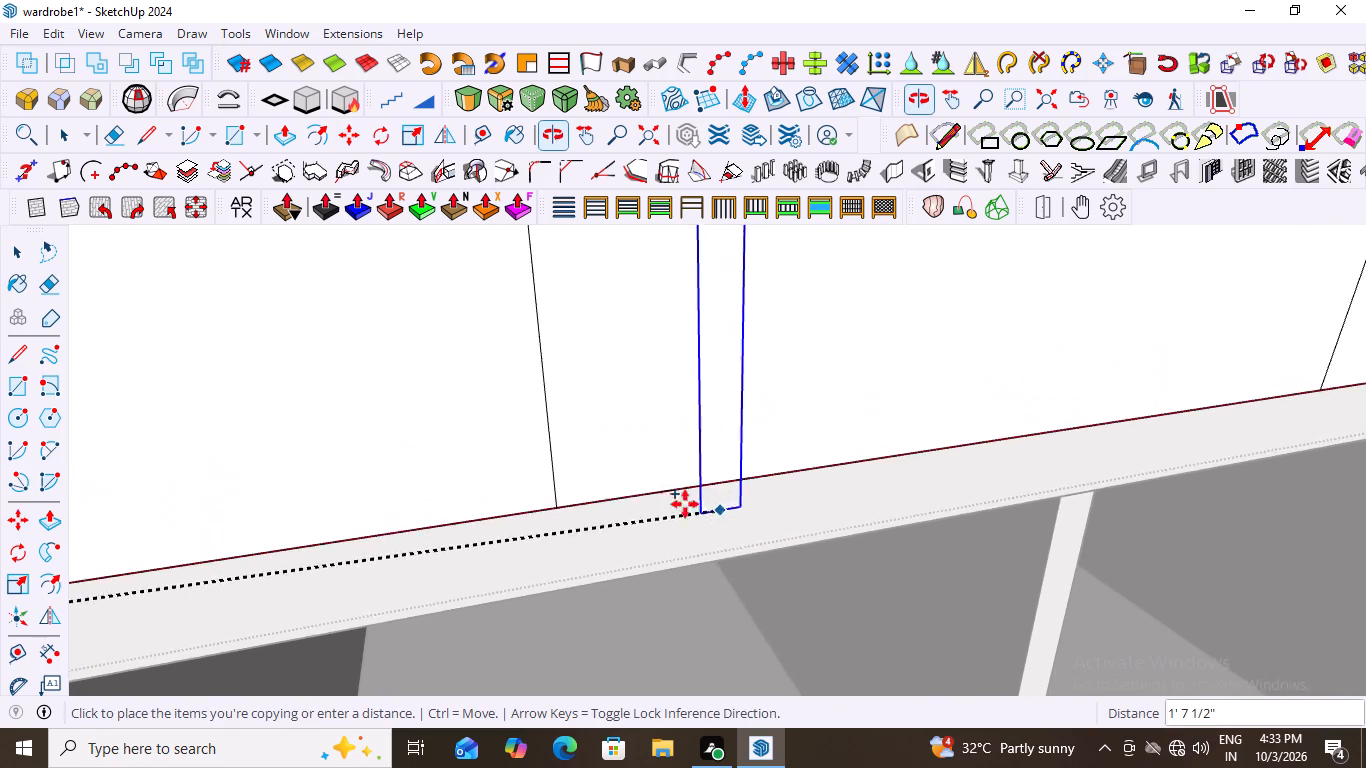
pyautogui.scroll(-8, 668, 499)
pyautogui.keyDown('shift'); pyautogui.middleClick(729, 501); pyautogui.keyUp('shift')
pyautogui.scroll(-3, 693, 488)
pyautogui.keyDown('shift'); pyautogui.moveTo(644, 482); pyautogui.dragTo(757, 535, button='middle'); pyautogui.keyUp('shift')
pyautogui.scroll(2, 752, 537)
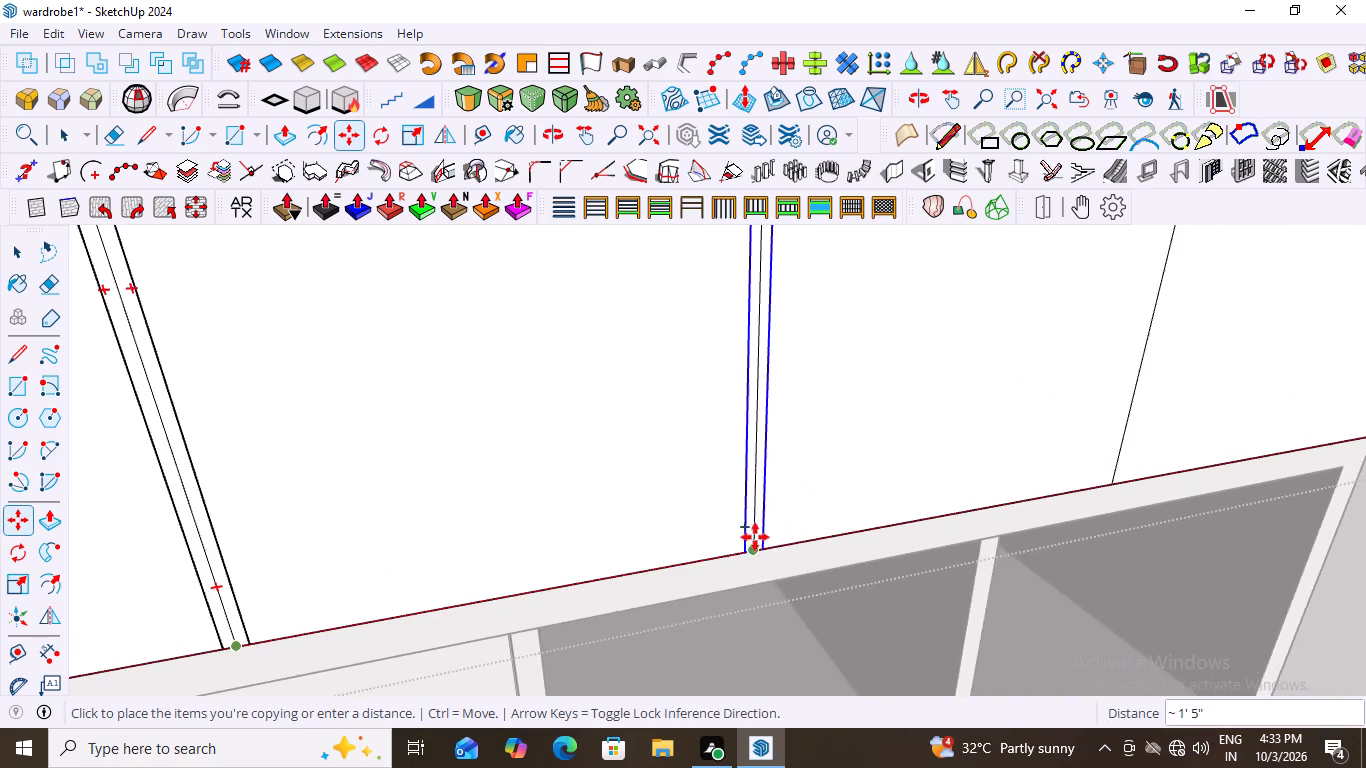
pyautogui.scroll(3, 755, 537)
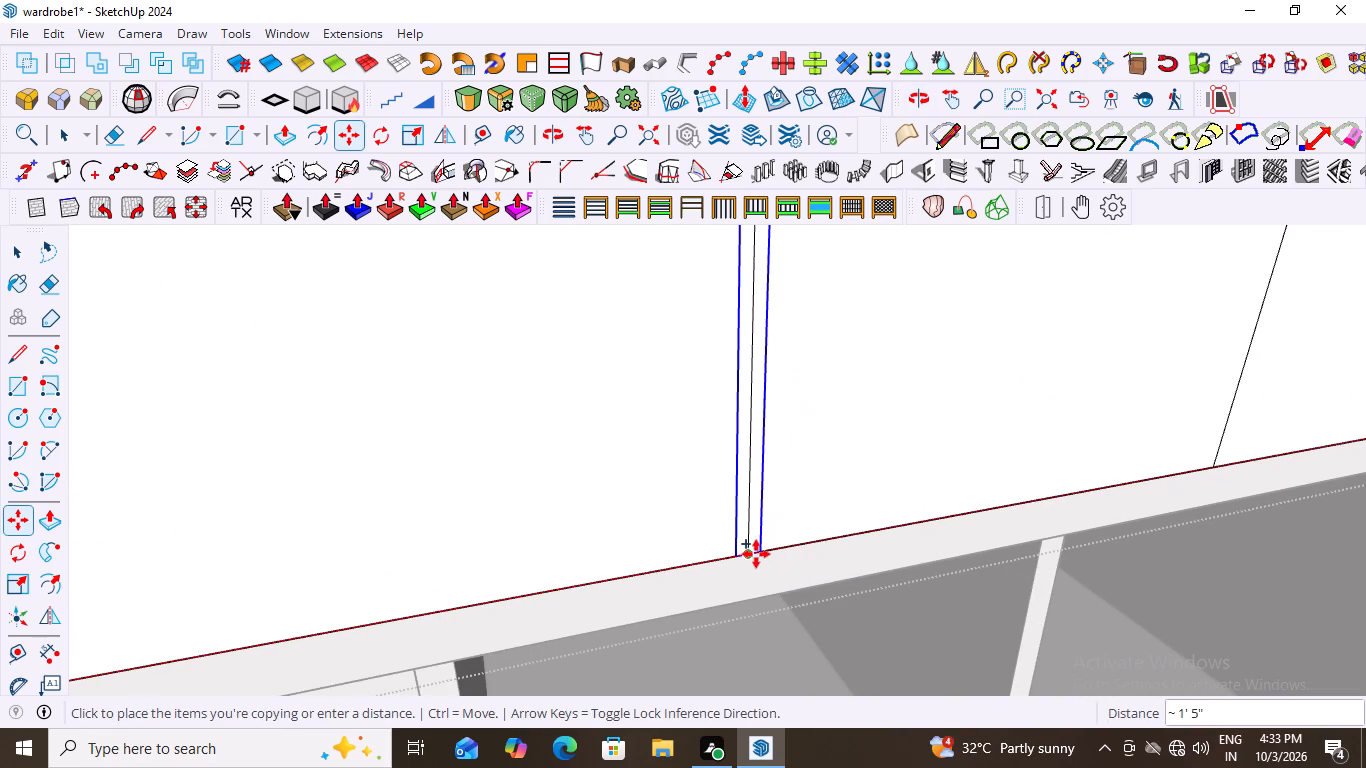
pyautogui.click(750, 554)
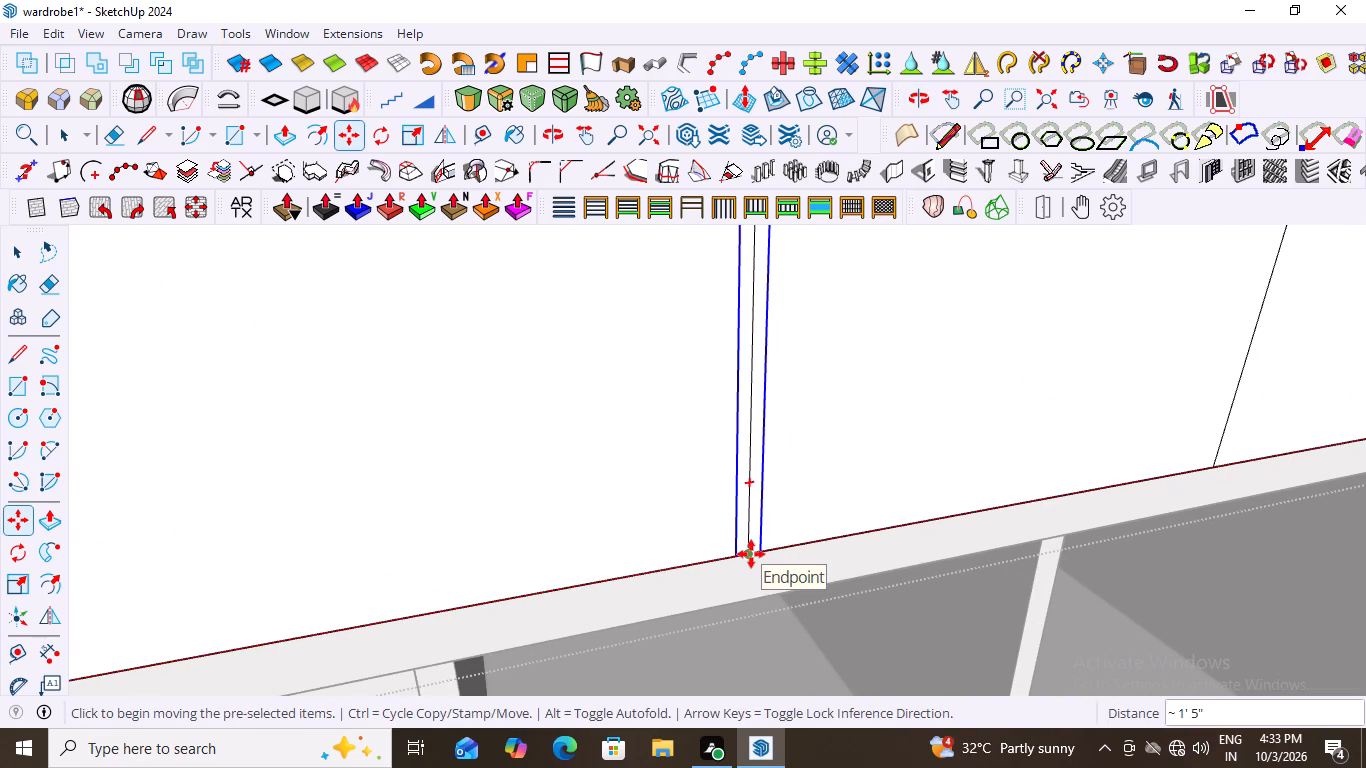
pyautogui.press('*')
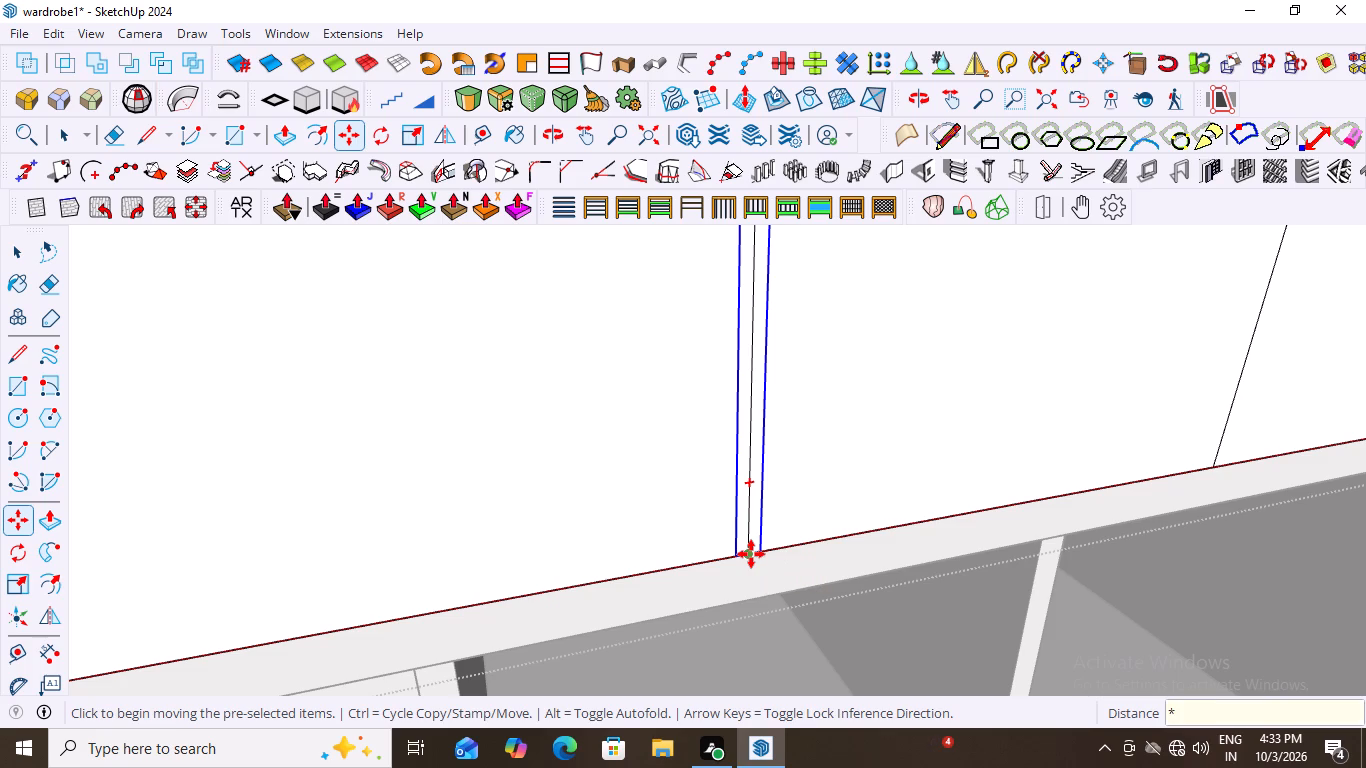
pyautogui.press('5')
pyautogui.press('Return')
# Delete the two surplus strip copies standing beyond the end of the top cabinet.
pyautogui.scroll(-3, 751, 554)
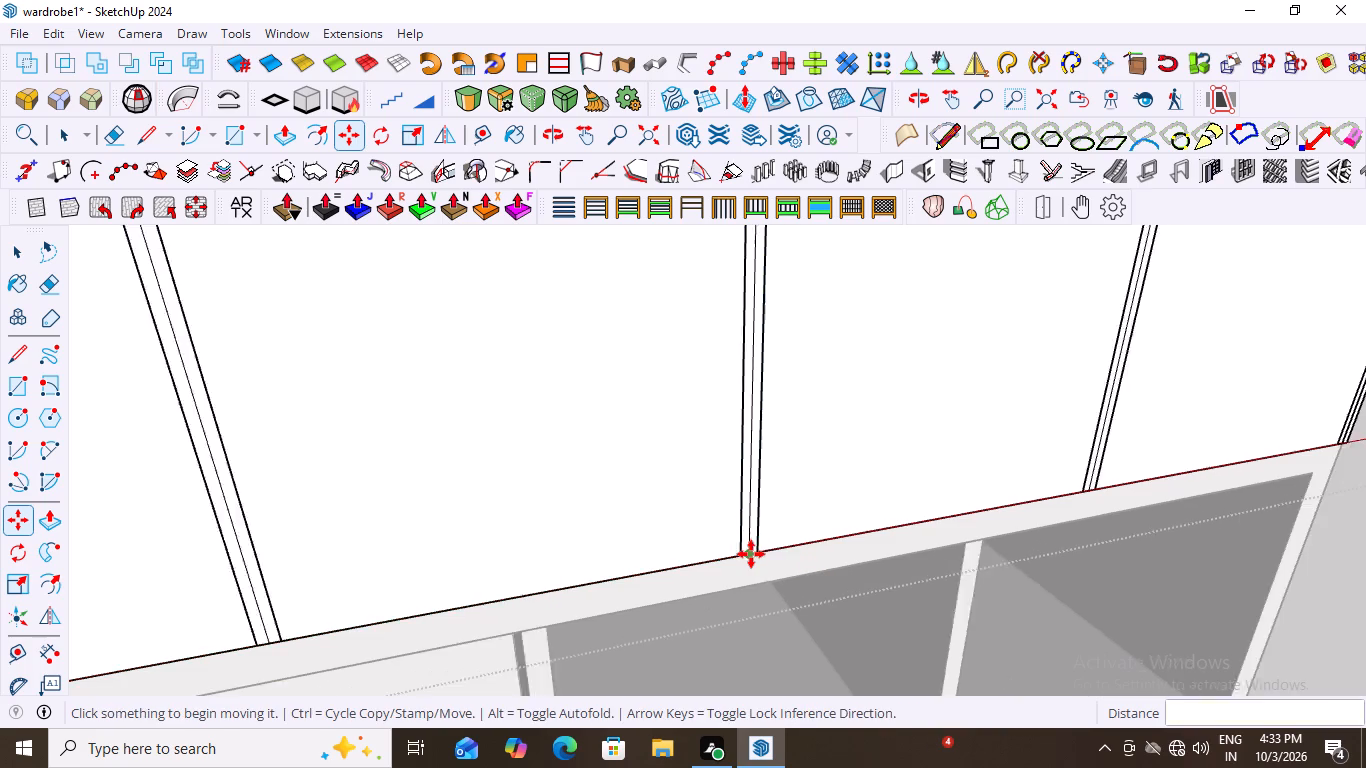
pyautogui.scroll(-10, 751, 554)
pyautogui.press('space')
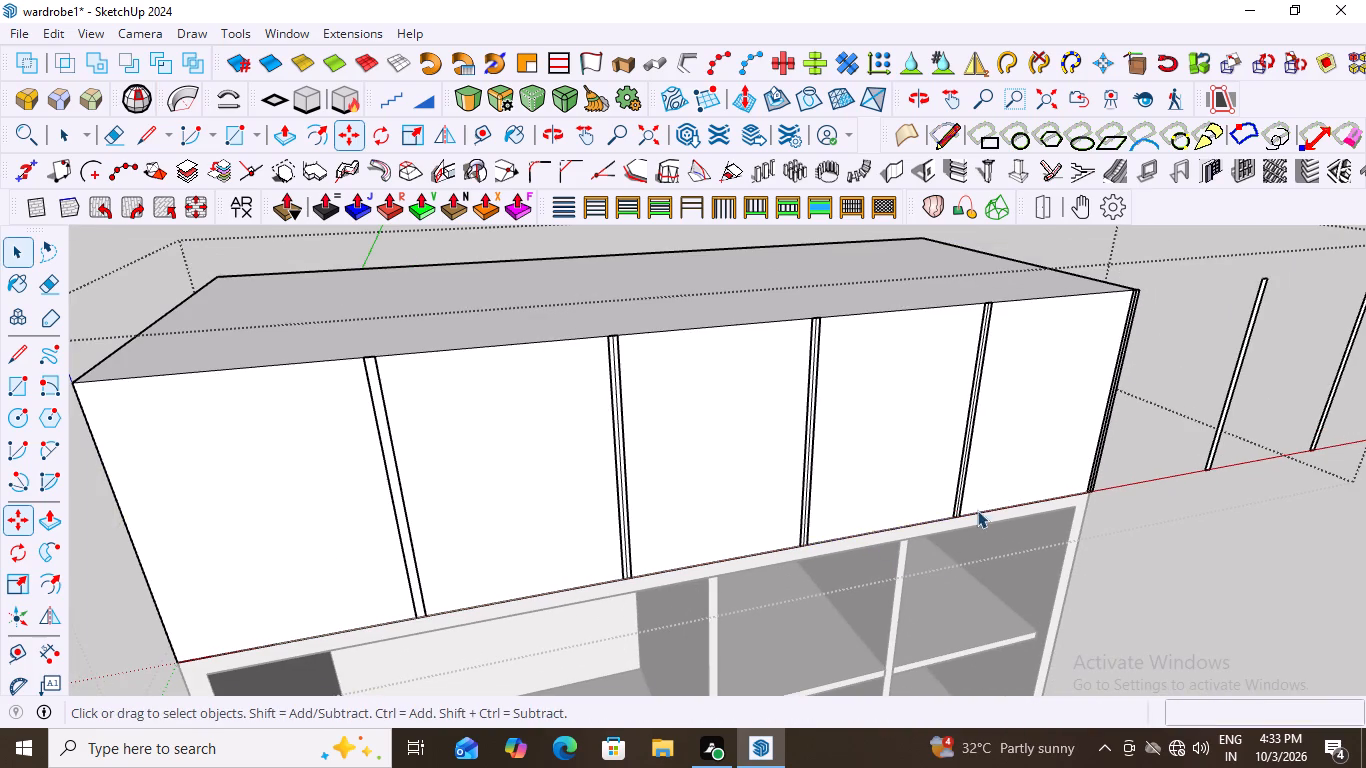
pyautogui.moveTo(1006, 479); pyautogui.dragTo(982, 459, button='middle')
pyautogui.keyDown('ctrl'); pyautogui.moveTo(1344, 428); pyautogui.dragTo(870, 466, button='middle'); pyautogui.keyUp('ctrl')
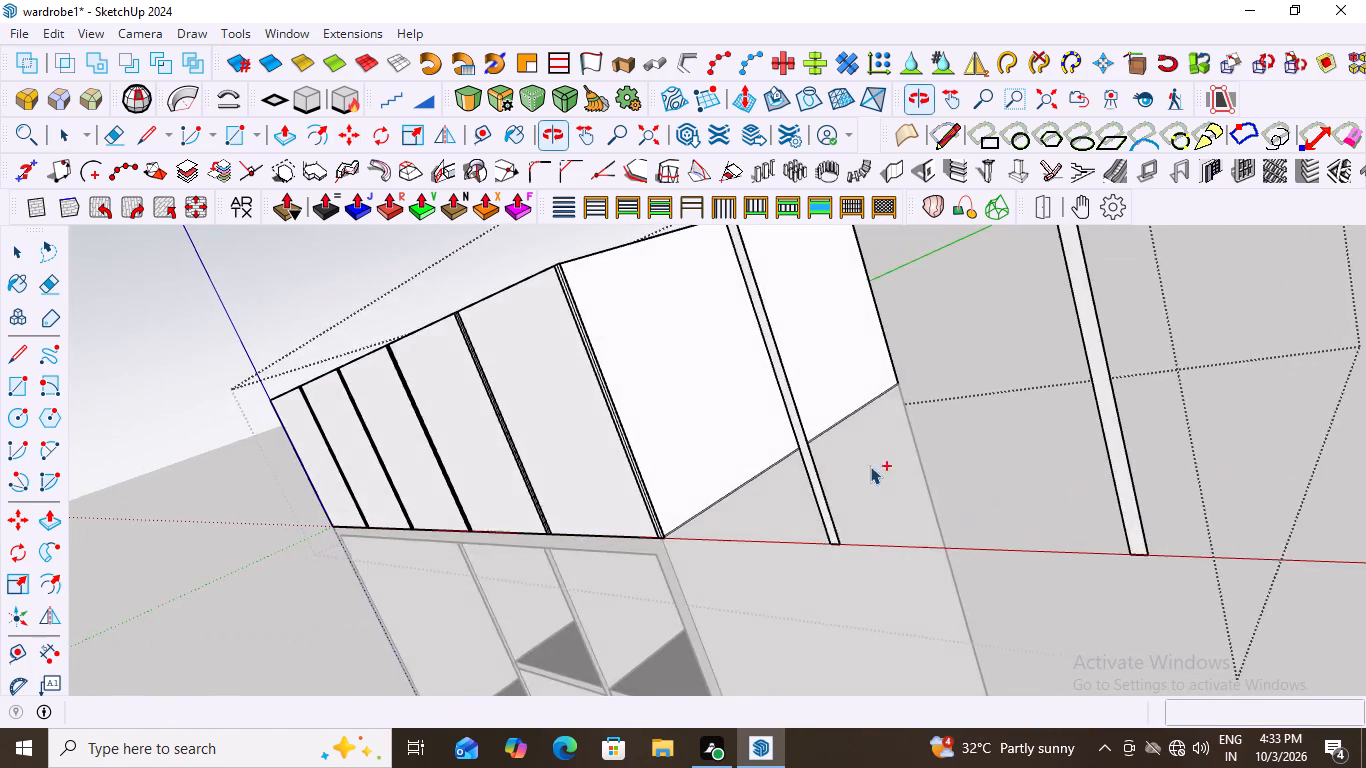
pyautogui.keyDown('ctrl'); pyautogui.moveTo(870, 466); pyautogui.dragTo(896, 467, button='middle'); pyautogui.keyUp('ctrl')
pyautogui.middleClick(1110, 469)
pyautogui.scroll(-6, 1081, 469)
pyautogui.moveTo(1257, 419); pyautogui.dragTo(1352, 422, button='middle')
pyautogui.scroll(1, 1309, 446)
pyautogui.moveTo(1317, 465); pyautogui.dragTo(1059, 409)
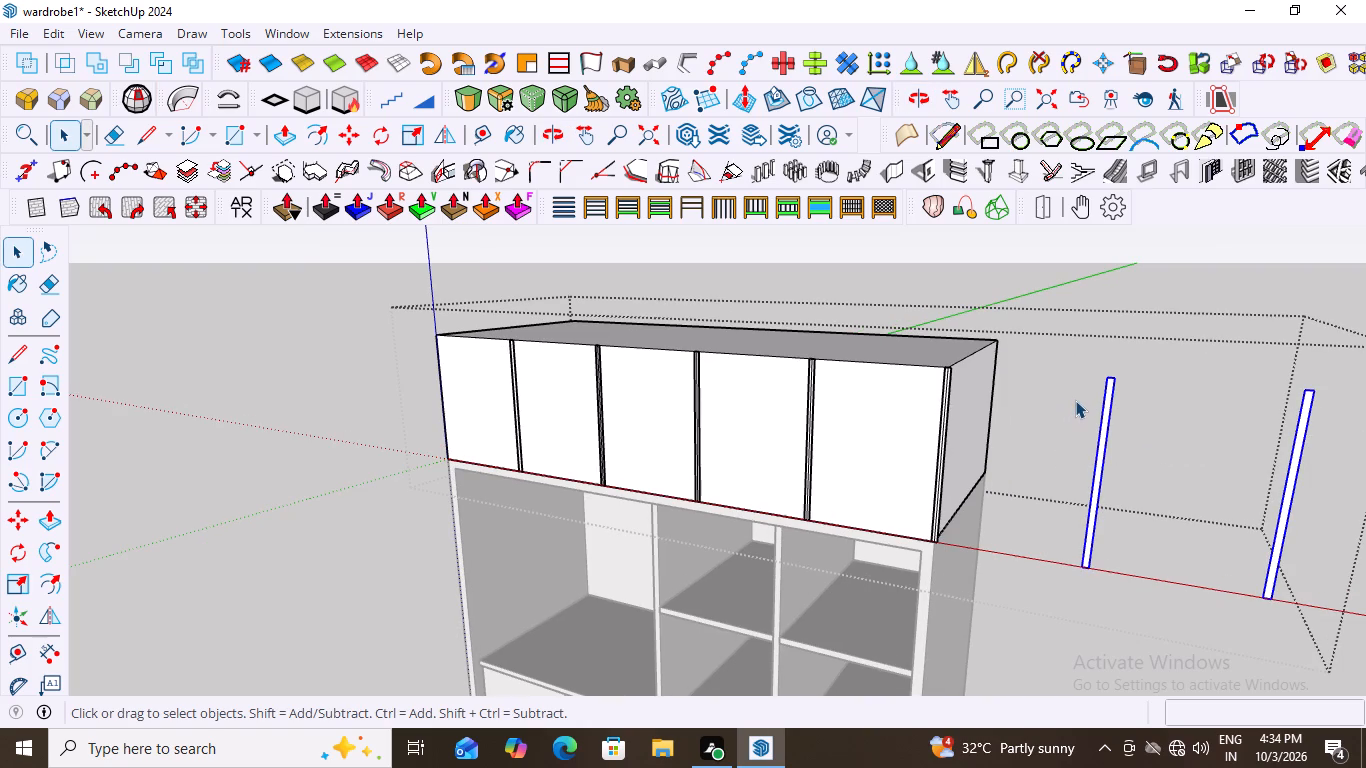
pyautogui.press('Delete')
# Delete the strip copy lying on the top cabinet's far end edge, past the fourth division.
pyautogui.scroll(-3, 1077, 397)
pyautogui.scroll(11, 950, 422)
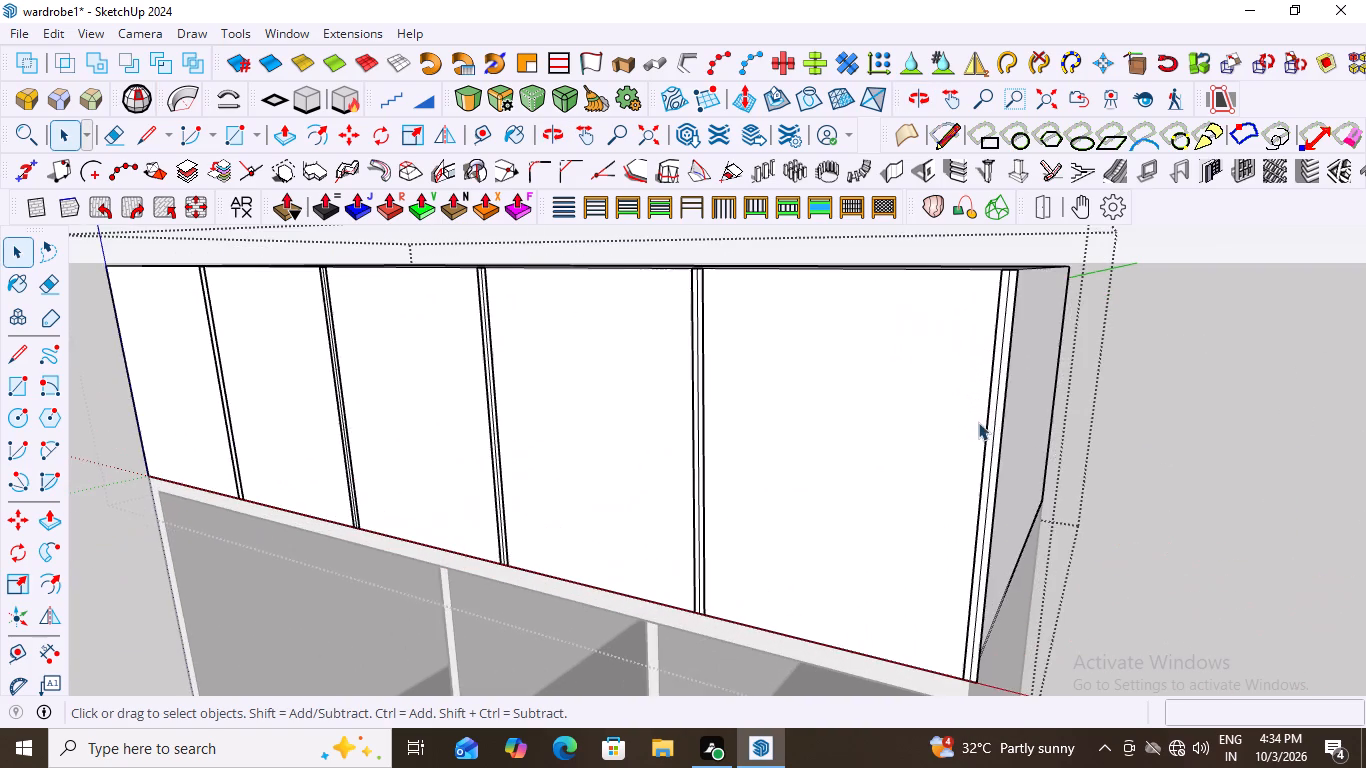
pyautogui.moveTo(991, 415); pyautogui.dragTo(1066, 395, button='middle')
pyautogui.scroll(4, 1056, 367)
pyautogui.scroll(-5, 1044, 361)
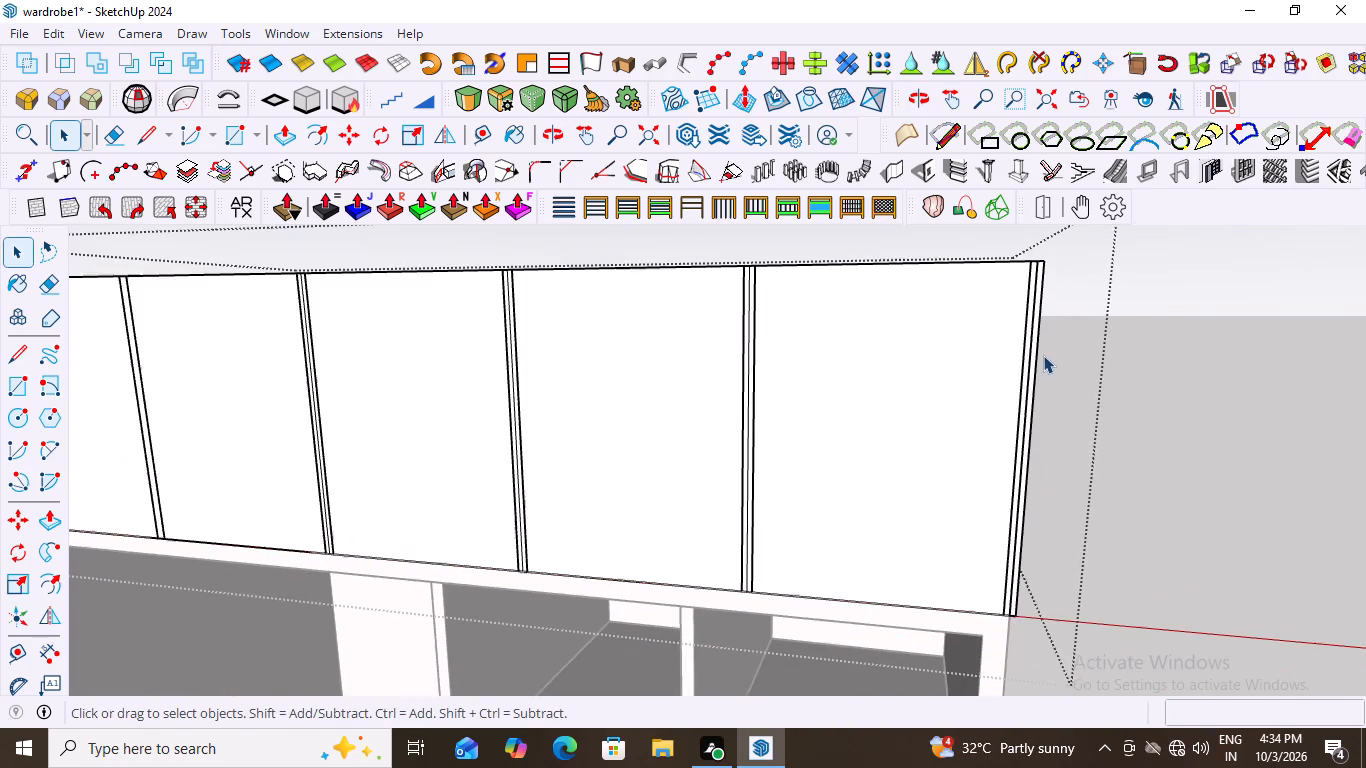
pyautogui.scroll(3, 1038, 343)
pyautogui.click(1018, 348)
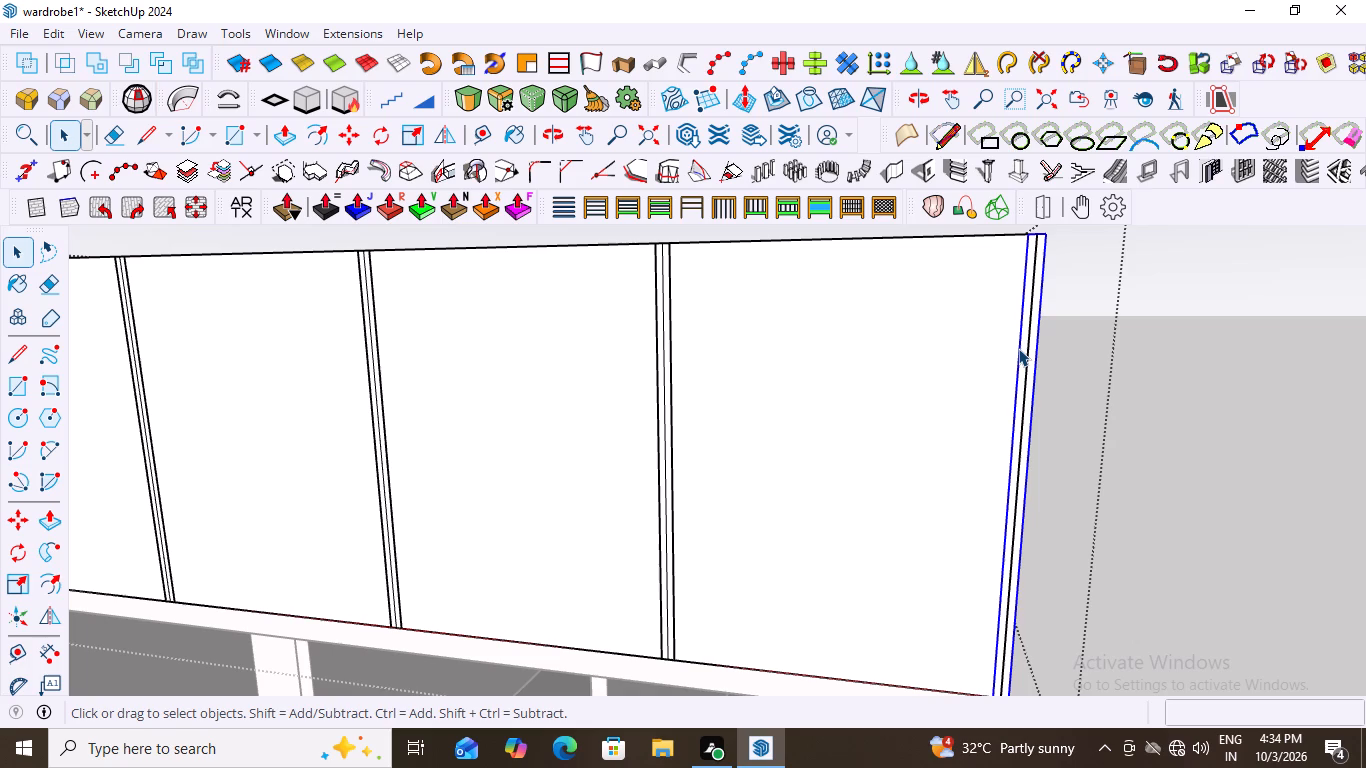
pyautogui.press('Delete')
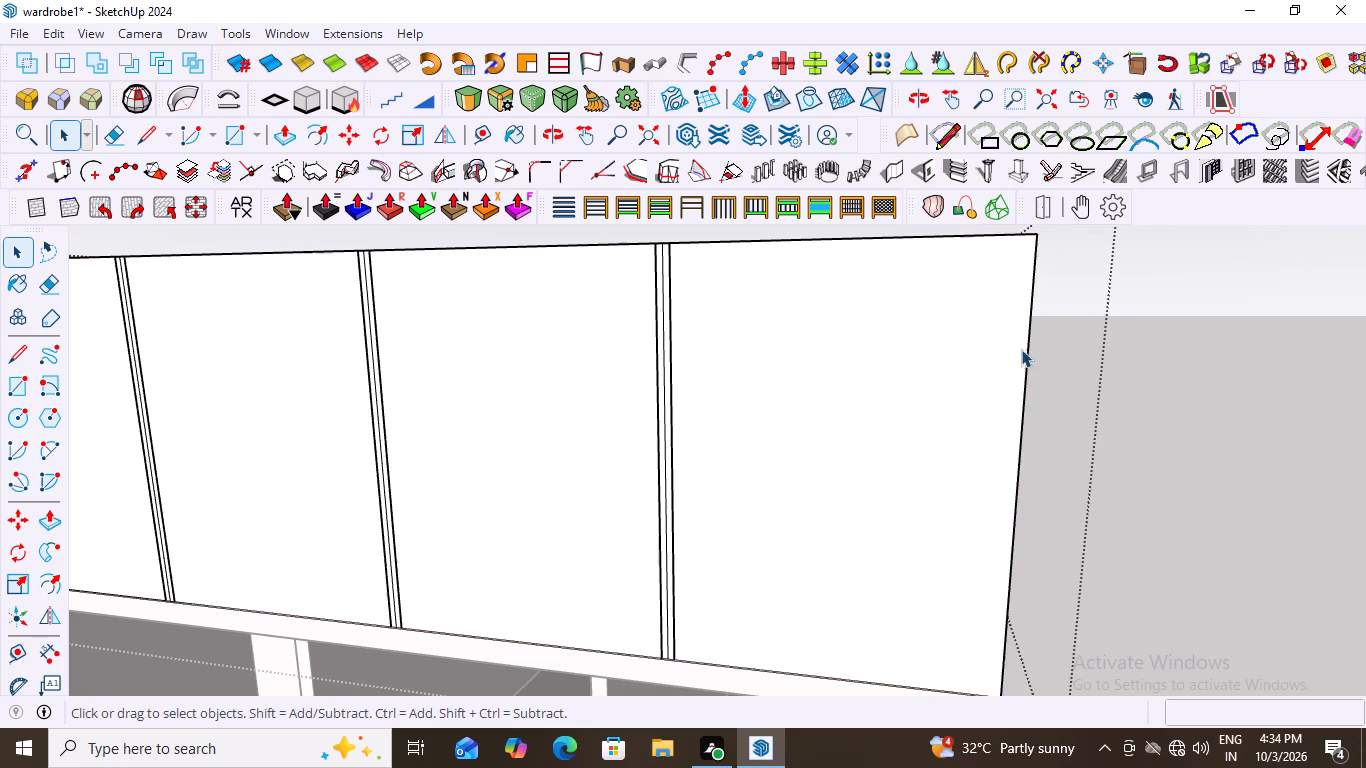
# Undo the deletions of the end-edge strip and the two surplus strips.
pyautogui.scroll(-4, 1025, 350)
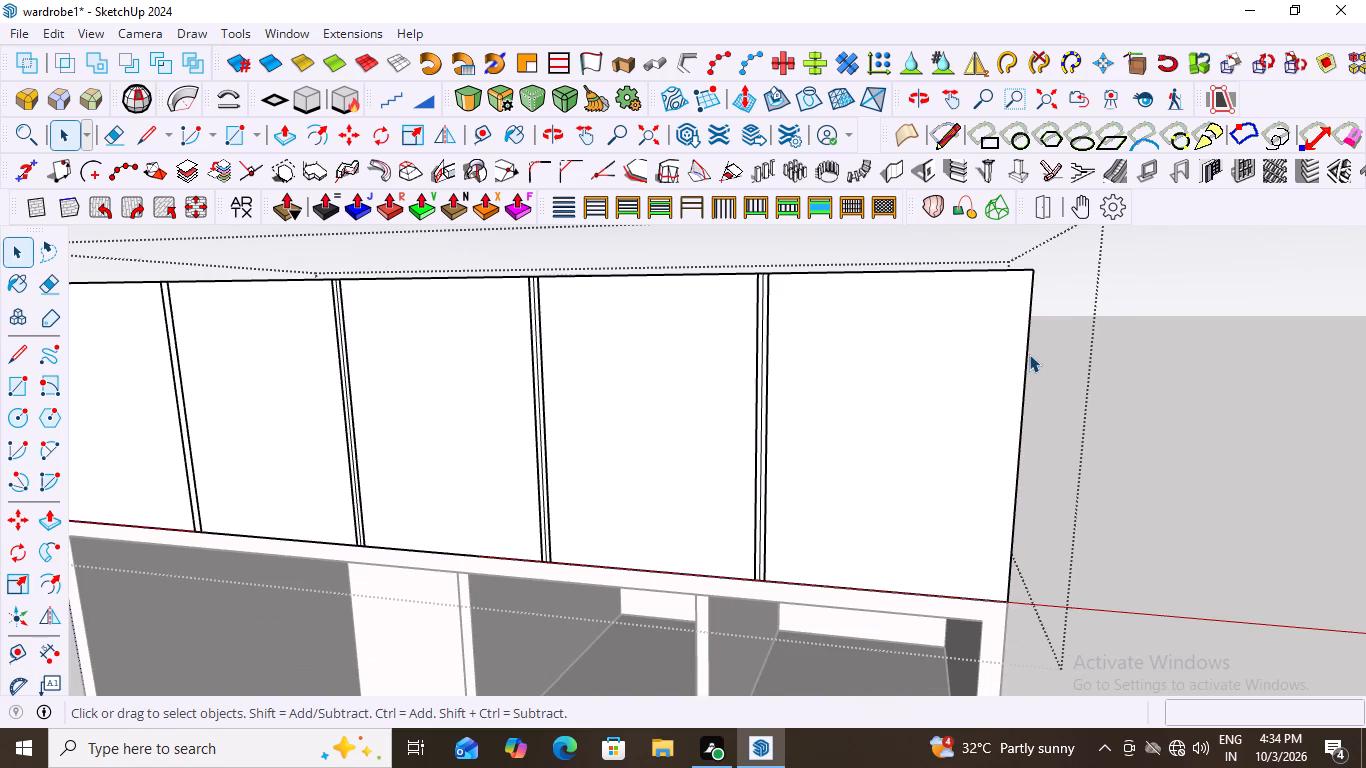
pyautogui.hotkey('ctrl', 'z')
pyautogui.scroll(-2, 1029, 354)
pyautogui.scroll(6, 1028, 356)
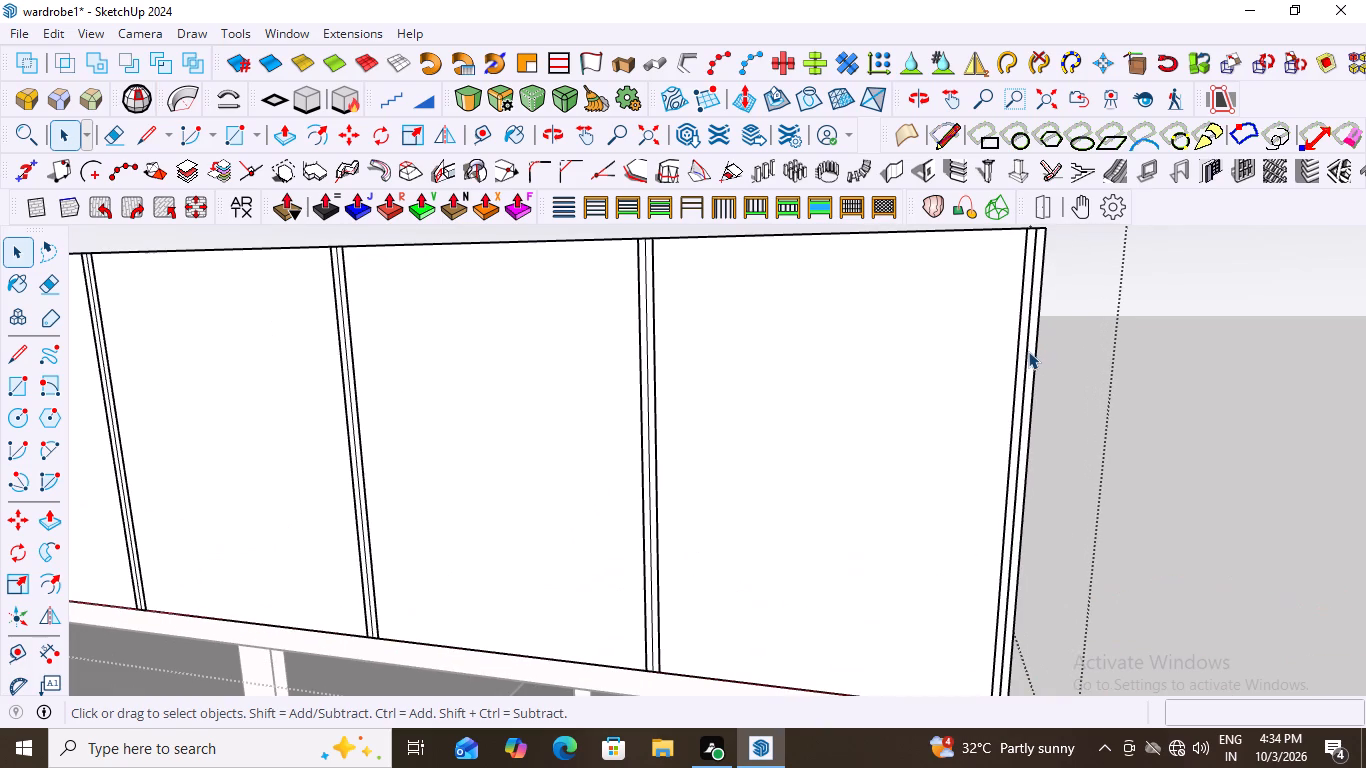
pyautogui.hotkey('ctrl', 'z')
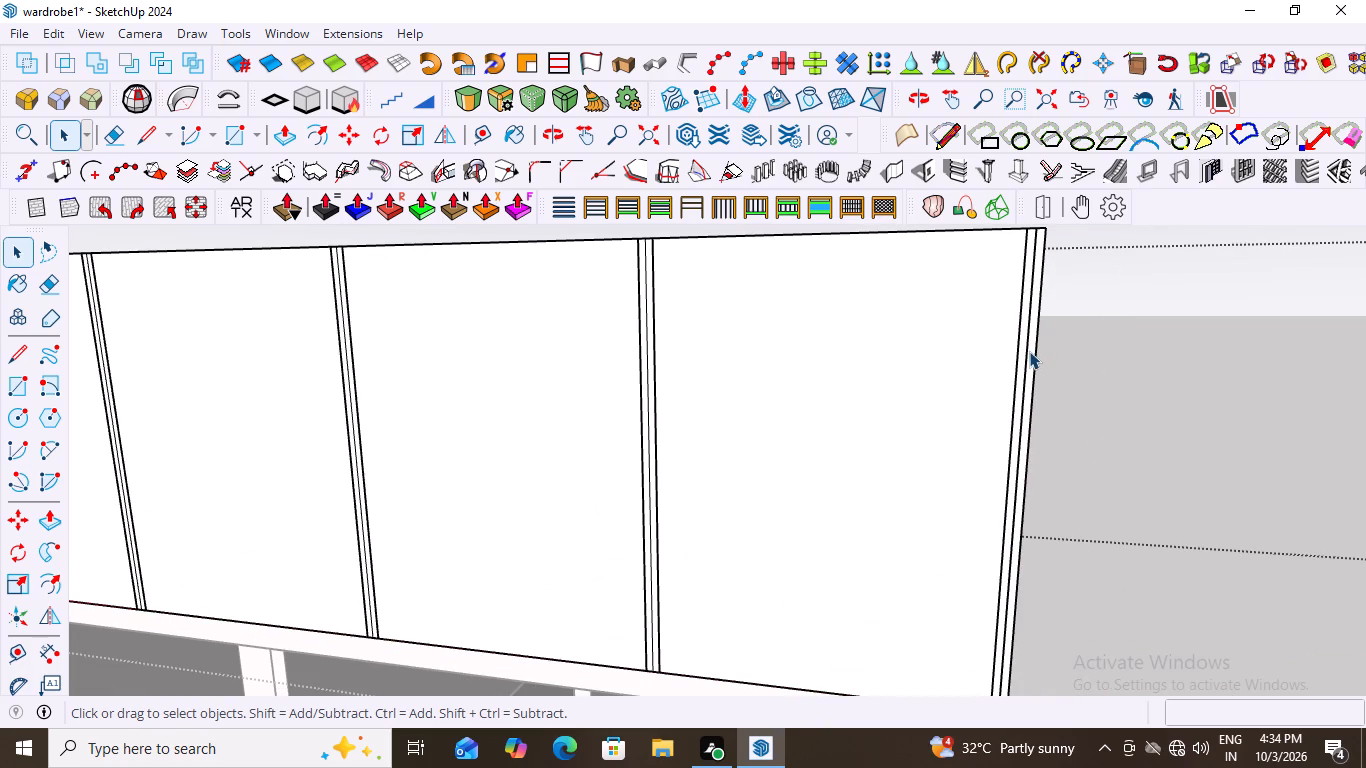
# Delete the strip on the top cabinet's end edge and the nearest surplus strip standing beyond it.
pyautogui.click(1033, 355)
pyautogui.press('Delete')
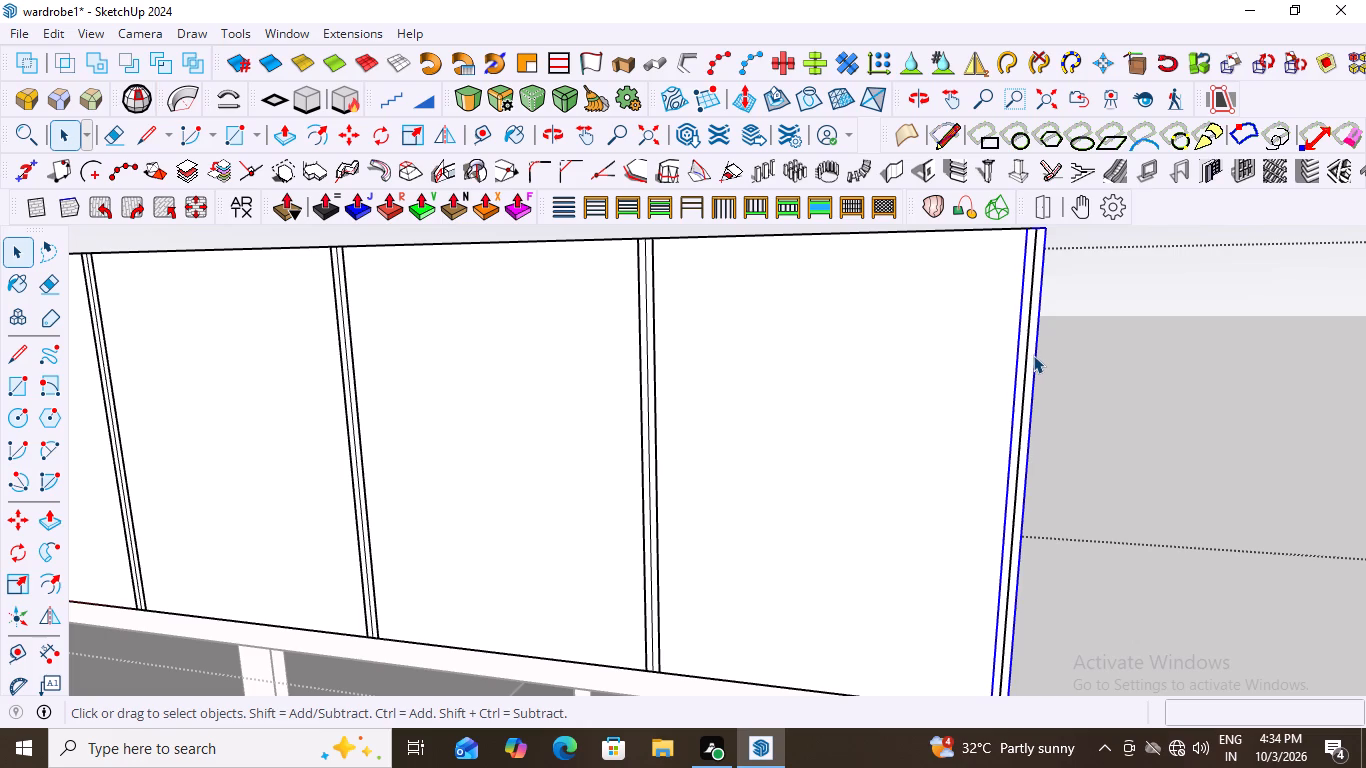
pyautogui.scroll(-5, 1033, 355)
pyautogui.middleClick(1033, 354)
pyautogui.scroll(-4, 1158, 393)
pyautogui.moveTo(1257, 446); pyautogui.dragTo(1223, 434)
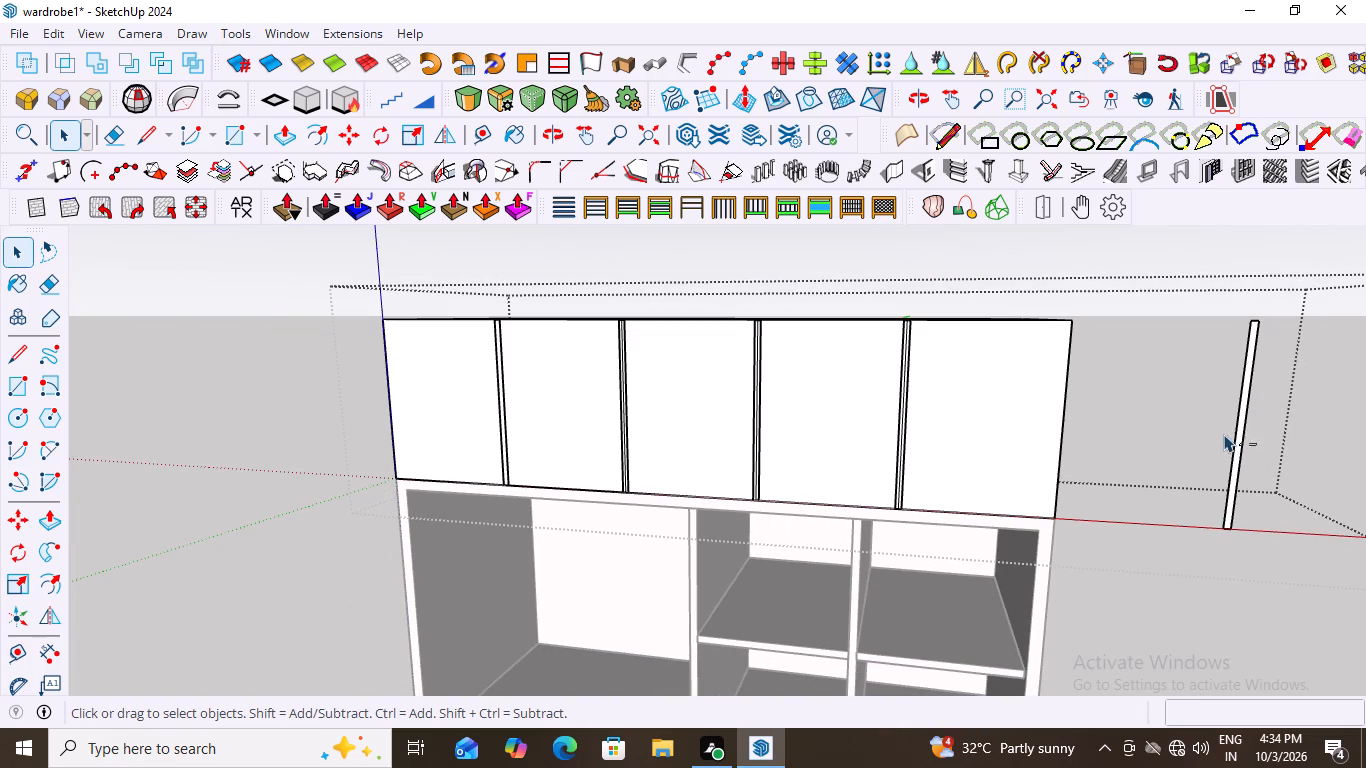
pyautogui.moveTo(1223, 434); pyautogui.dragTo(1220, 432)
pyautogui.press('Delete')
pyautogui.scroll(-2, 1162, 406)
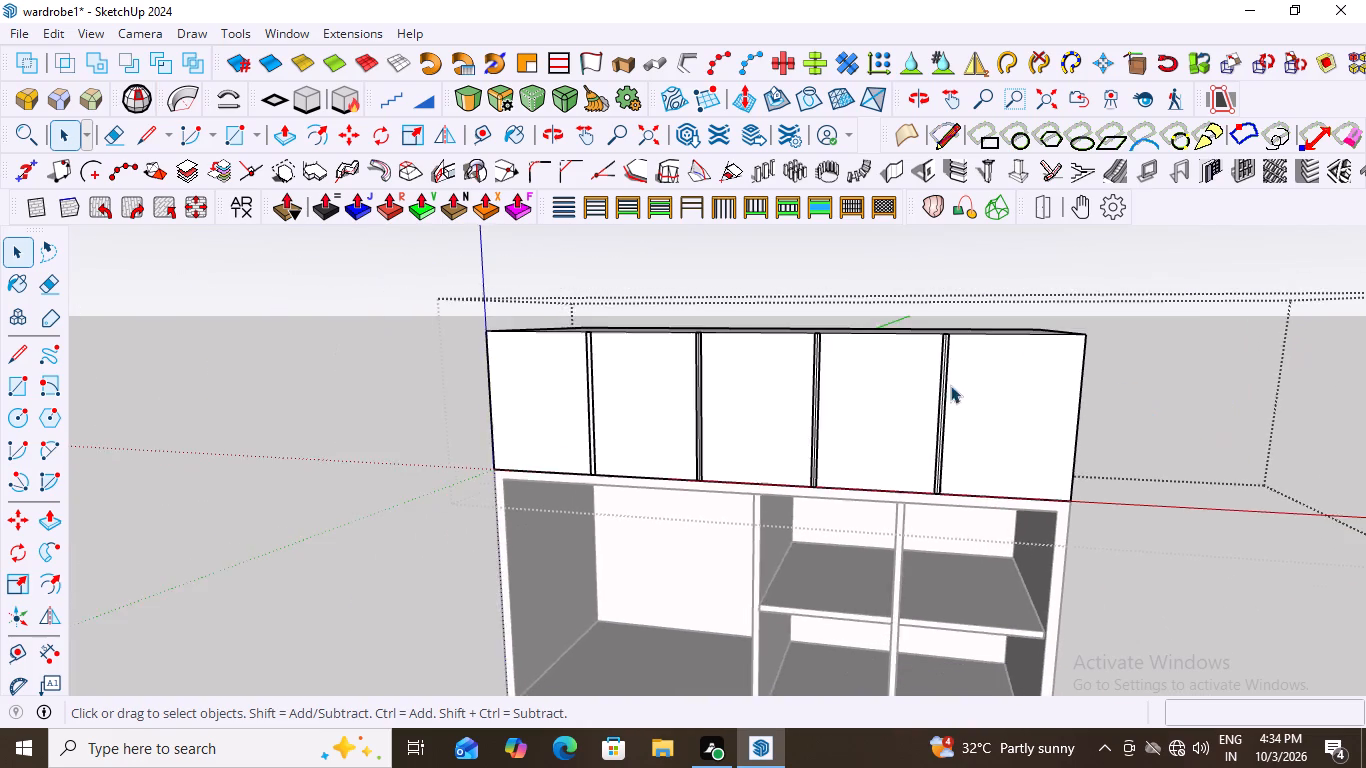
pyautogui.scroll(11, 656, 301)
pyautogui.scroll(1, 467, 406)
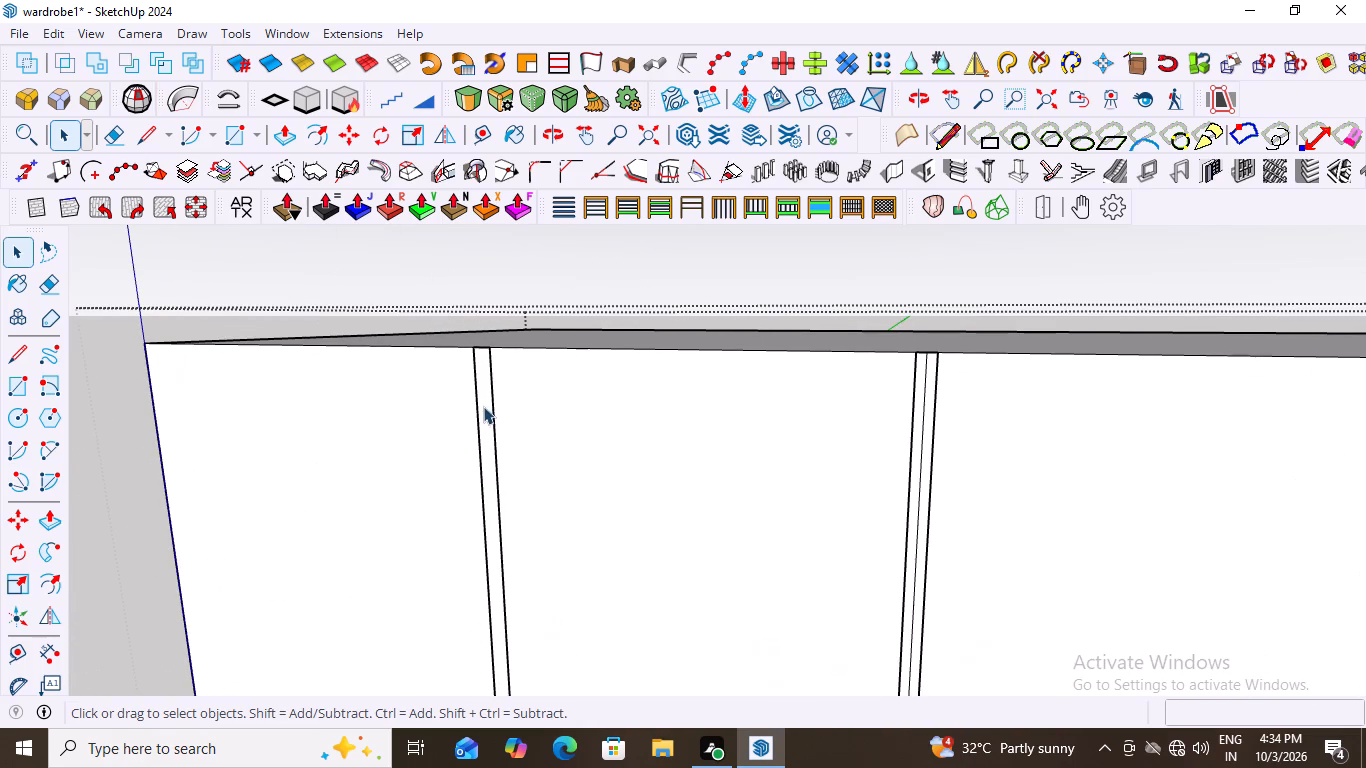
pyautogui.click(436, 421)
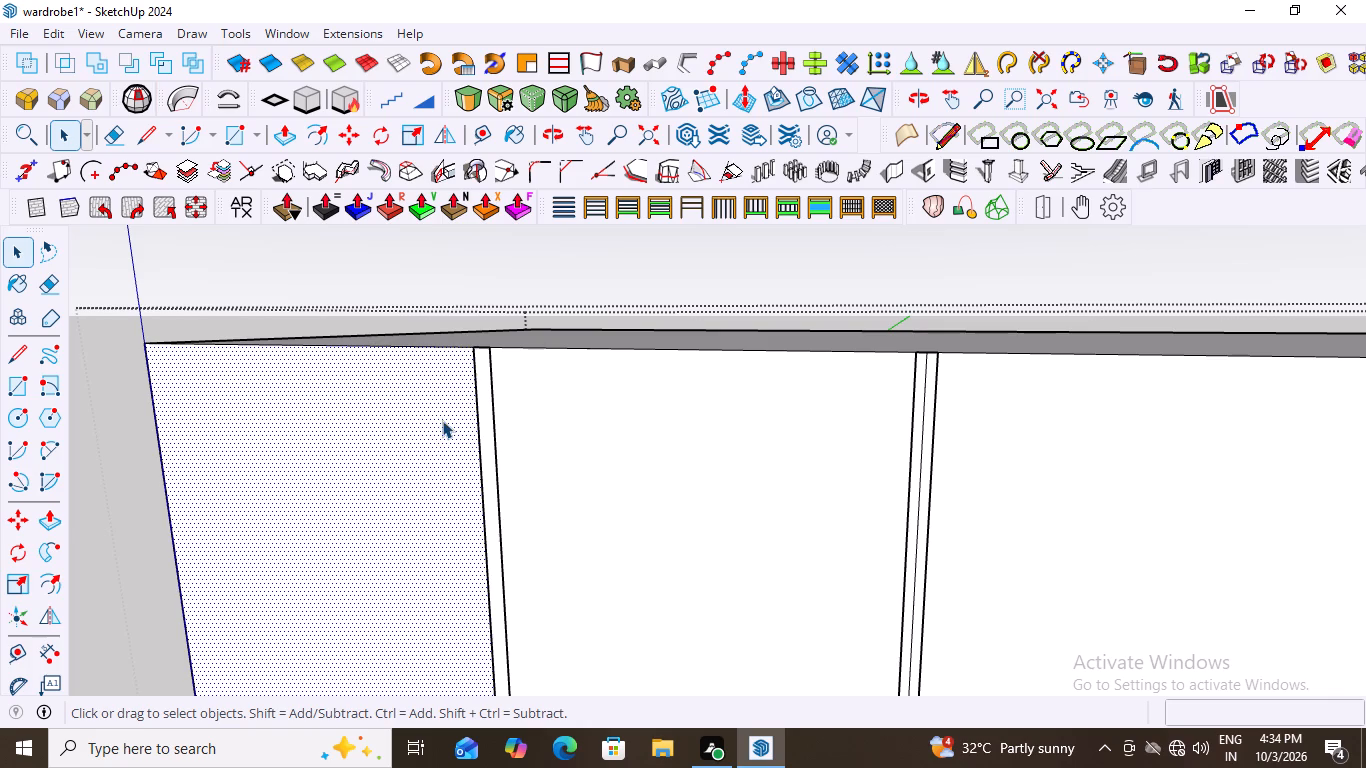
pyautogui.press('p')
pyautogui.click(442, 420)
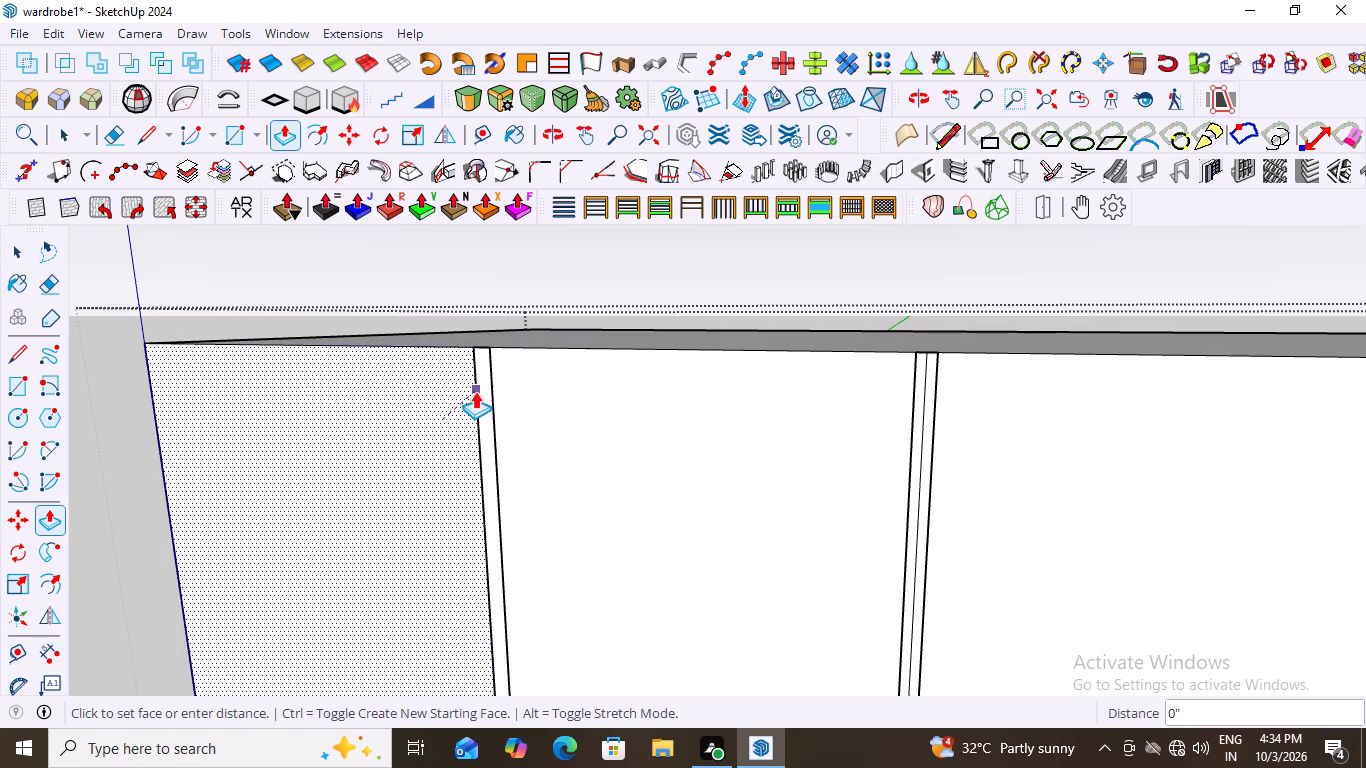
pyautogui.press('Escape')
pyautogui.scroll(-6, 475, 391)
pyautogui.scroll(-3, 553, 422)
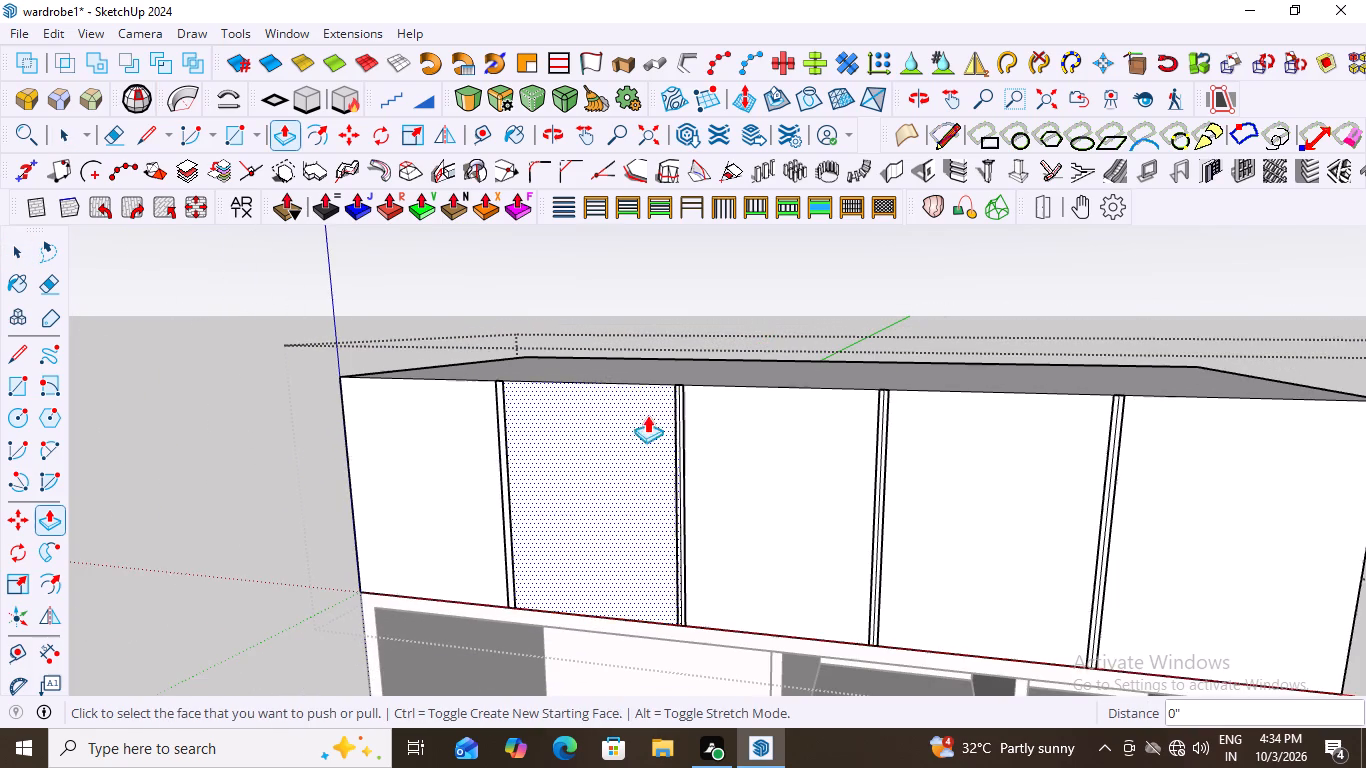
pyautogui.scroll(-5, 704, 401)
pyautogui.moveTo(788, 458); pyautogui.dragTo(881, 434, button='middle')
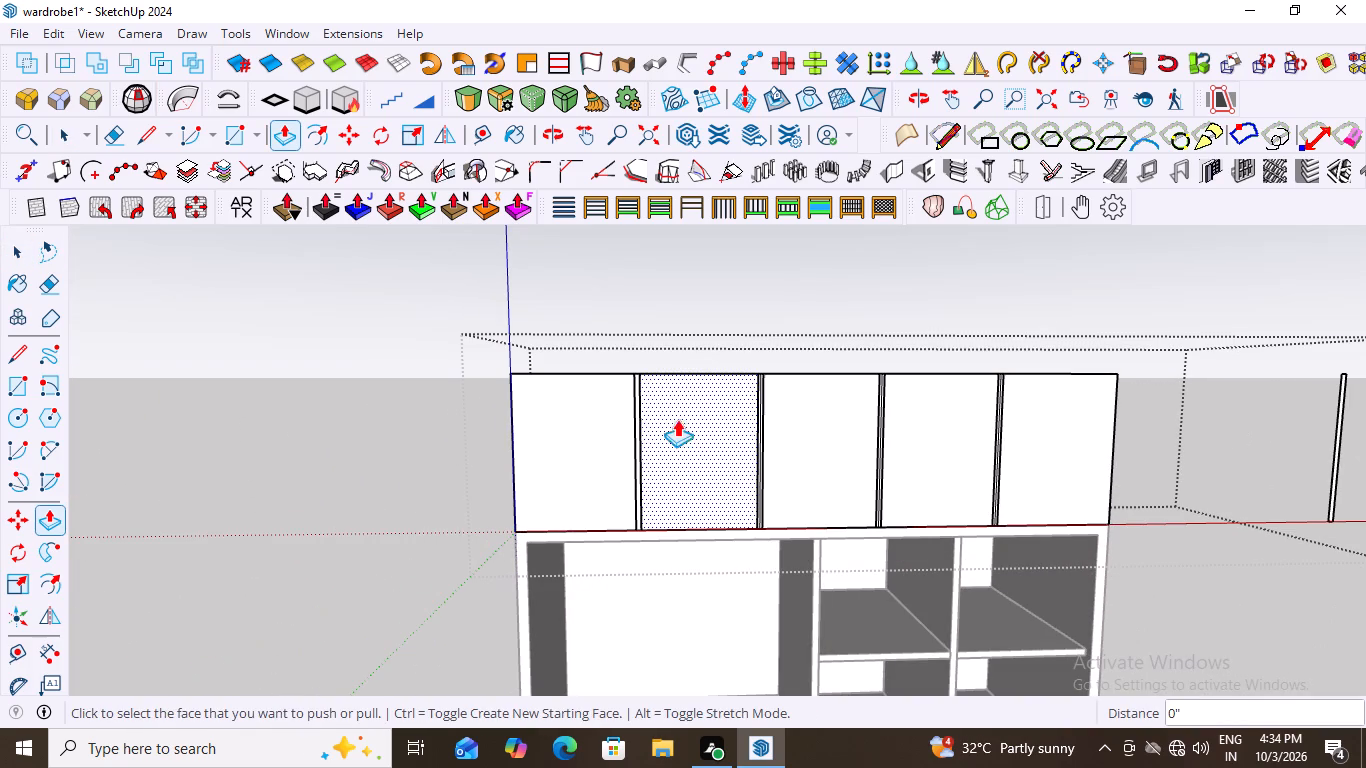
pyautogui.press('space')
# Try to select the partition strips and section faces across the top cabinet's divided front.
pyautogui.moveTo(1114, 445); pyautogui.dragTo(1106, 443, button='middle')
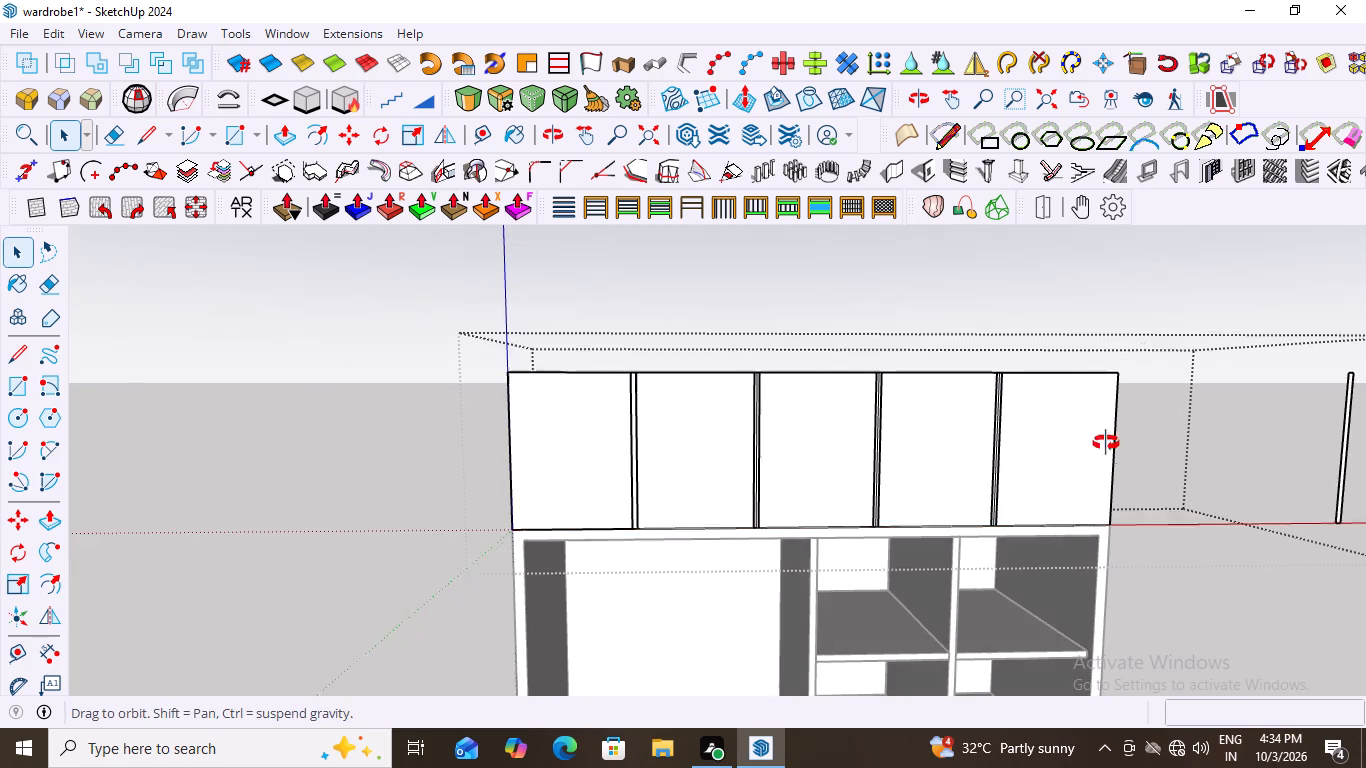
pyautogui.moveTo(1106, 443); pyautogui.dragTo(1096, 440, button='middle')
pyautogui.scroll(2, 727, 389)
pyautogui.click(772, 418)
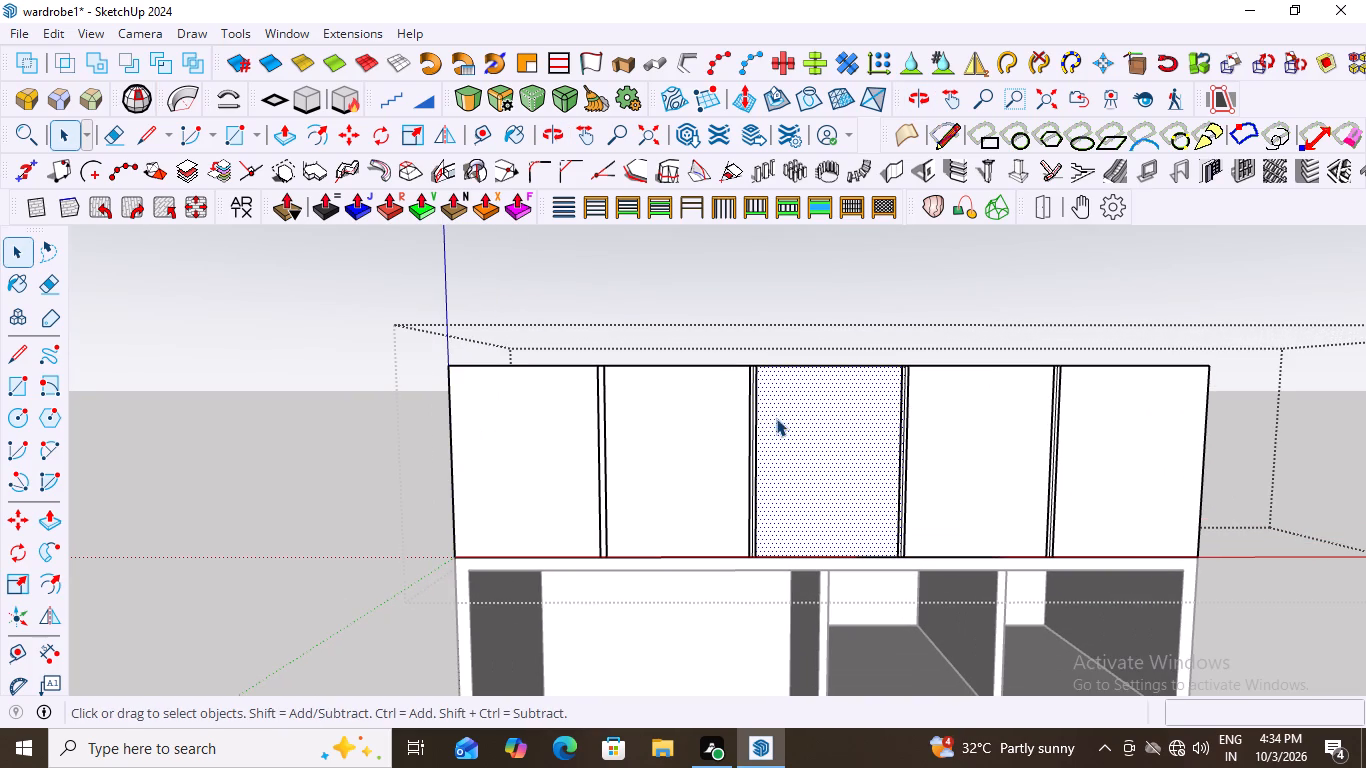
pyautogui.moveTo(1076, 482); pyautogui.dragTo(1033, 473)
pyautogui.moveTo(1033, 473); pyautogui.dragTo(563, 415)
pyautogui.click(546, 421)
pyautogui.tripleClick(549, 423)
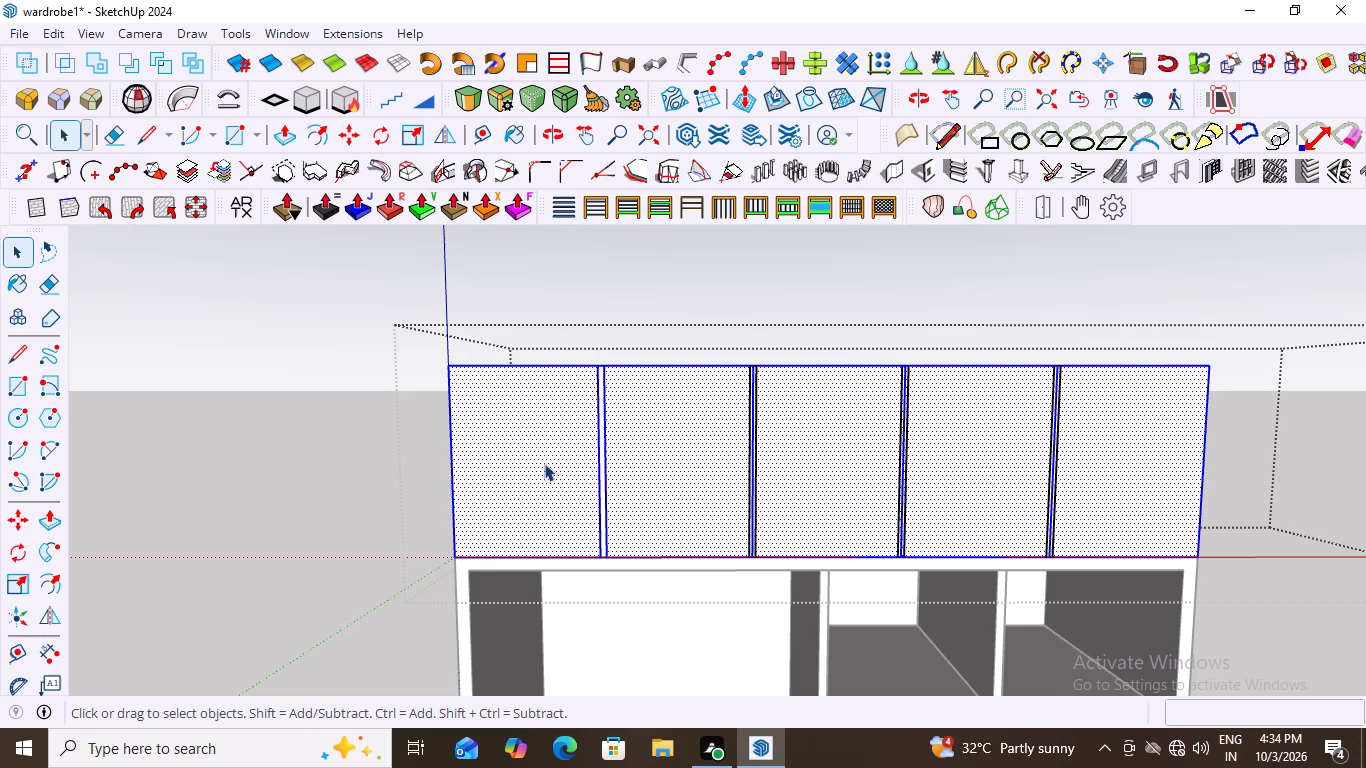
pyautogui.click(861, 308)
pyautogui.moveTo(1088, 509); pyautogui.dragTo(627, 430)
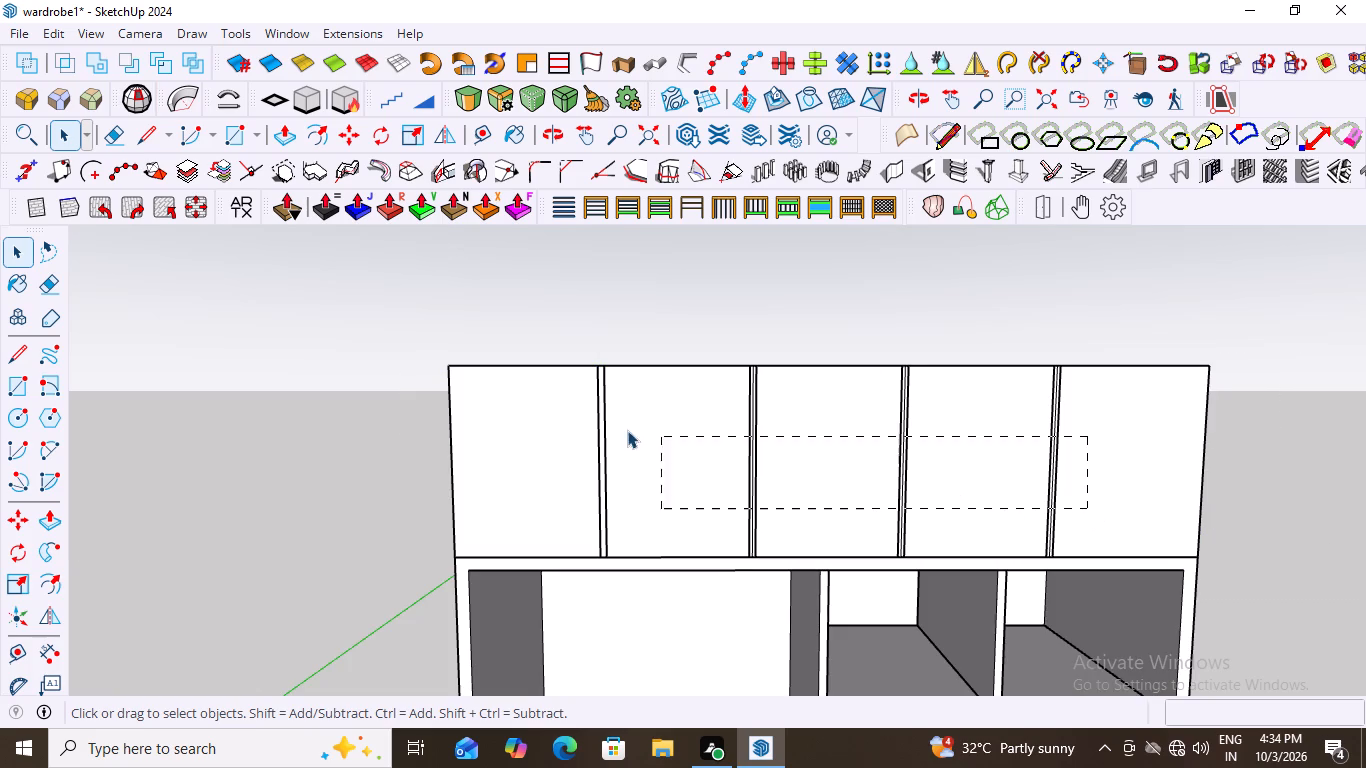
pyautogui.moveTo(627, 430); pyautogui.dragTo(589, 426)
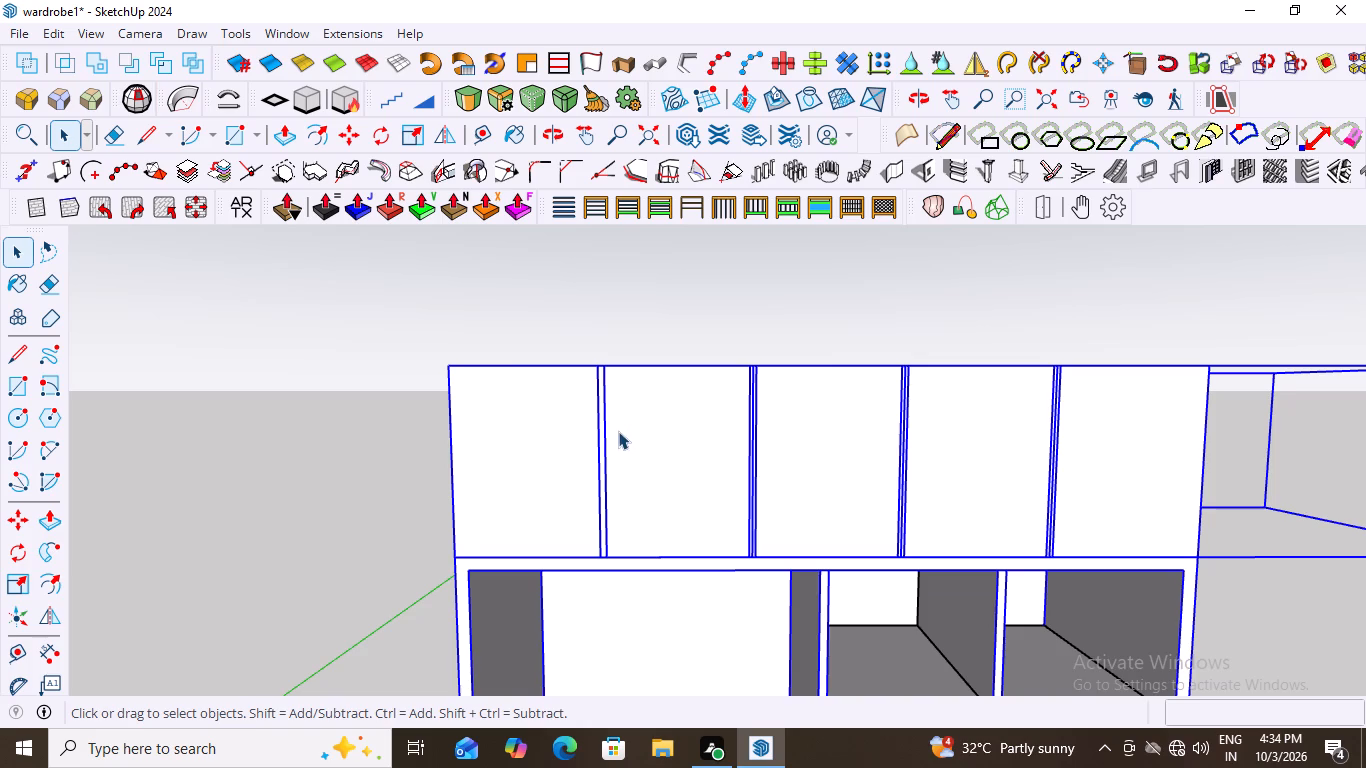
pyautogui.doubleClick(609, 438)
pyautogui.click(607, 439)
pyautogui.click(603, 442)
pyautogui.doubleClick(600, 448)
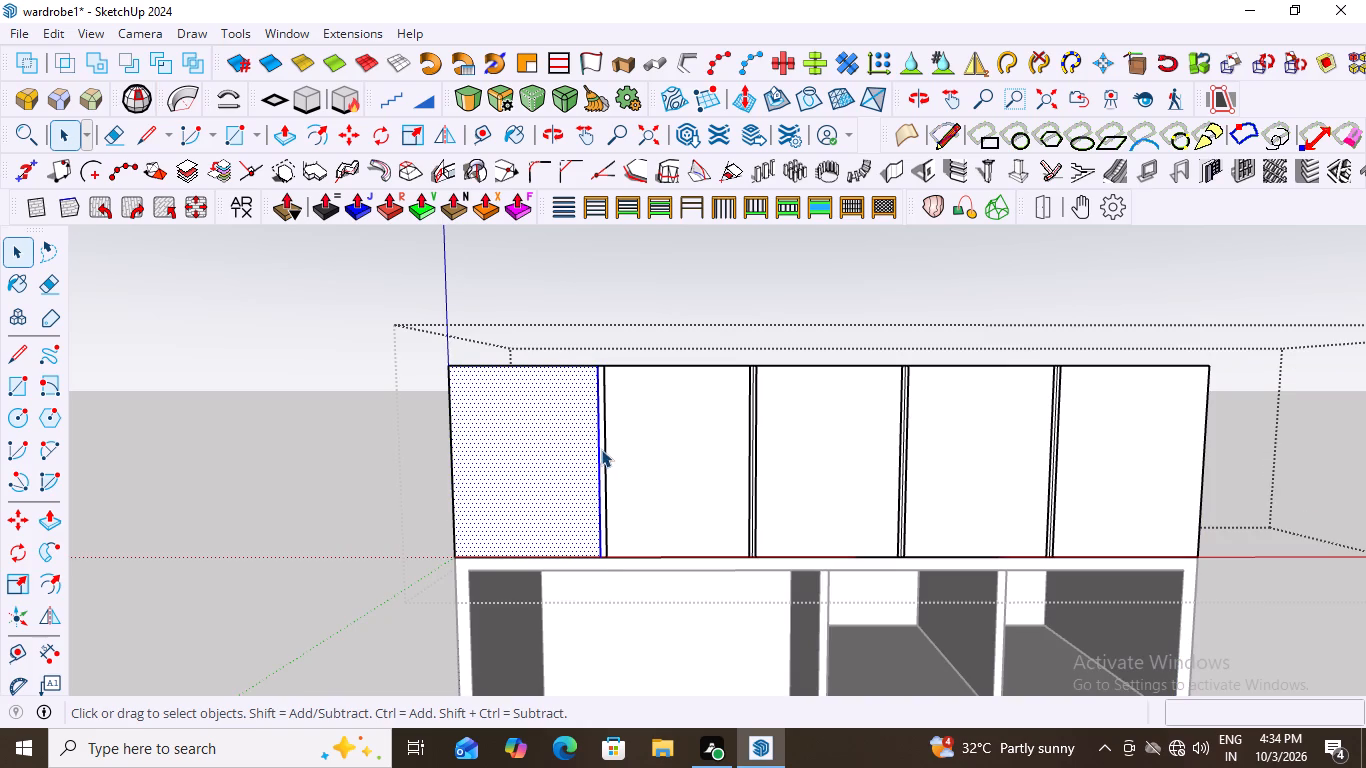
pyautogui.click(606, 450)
# Undo the strip deletions, strip copies, grouping and offset lines, back to only the first three plain division lines on the cabinet front.
pyautogui.hotkey('ctrl', 'z')
pyautogui.hotkey('ctrl', 'z')
pyautogui.hotkey('ctrl', 'z')
pyautogui.hotkey('ctrl', 'z')
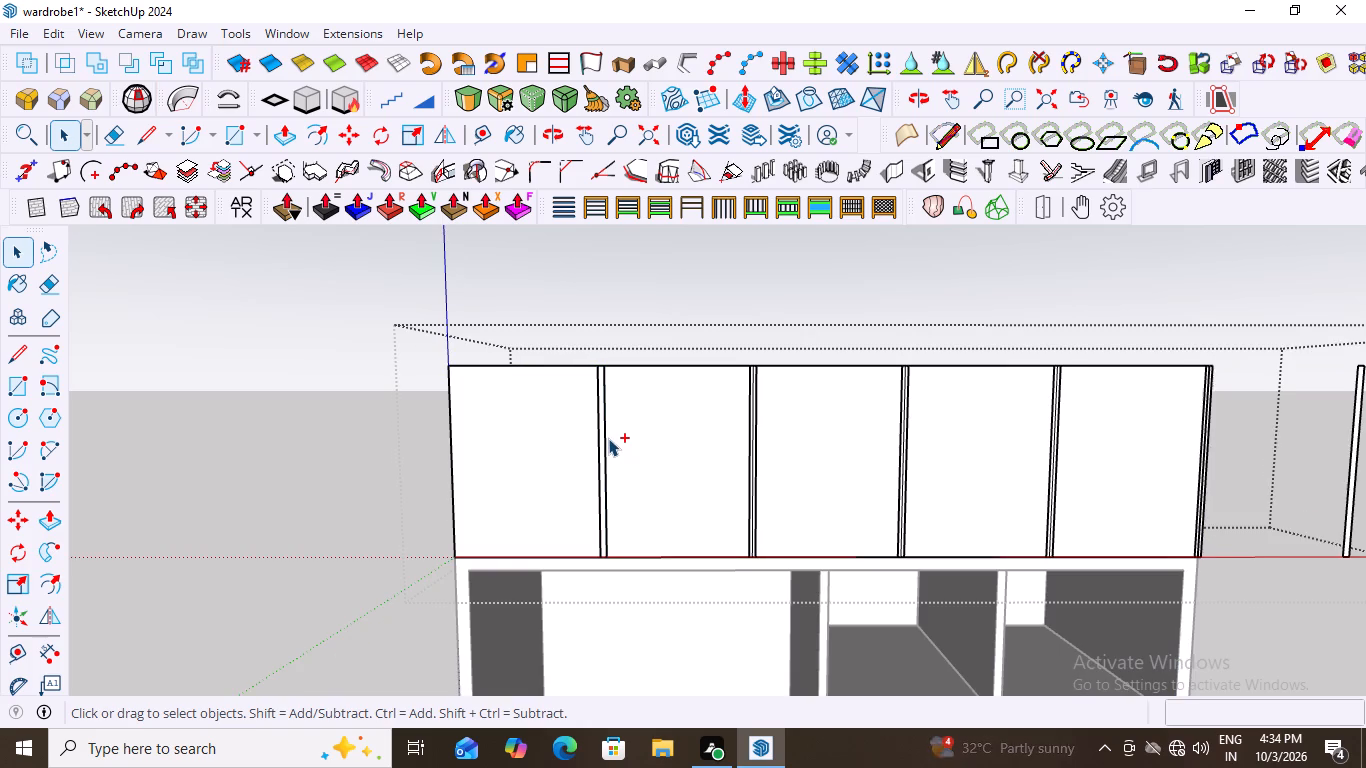
pyautogui.hotkey('ctrl', 'z')
pyautogui.hotkey('ctrl', 'z')
pyautogui.hotkey('ctrl', 'z')
pyautogui.hotkey('ctrl', 'z')
pyautogui.hotkey('ctrl', 'z')
pyautogui.hotkey('ctrl', 'z')
pyautogui.hotkey('ctrl', 'z')
pyautogui.hotkey('ctrl', 'z')
pyautogui.hotkey('ctrl', 'z')
pyautogui.hotkey('ctrl', 'z')
pyautogui.hotkey('ctrl', 'z')
pyautogui.hotkey('ctrl', 'z')
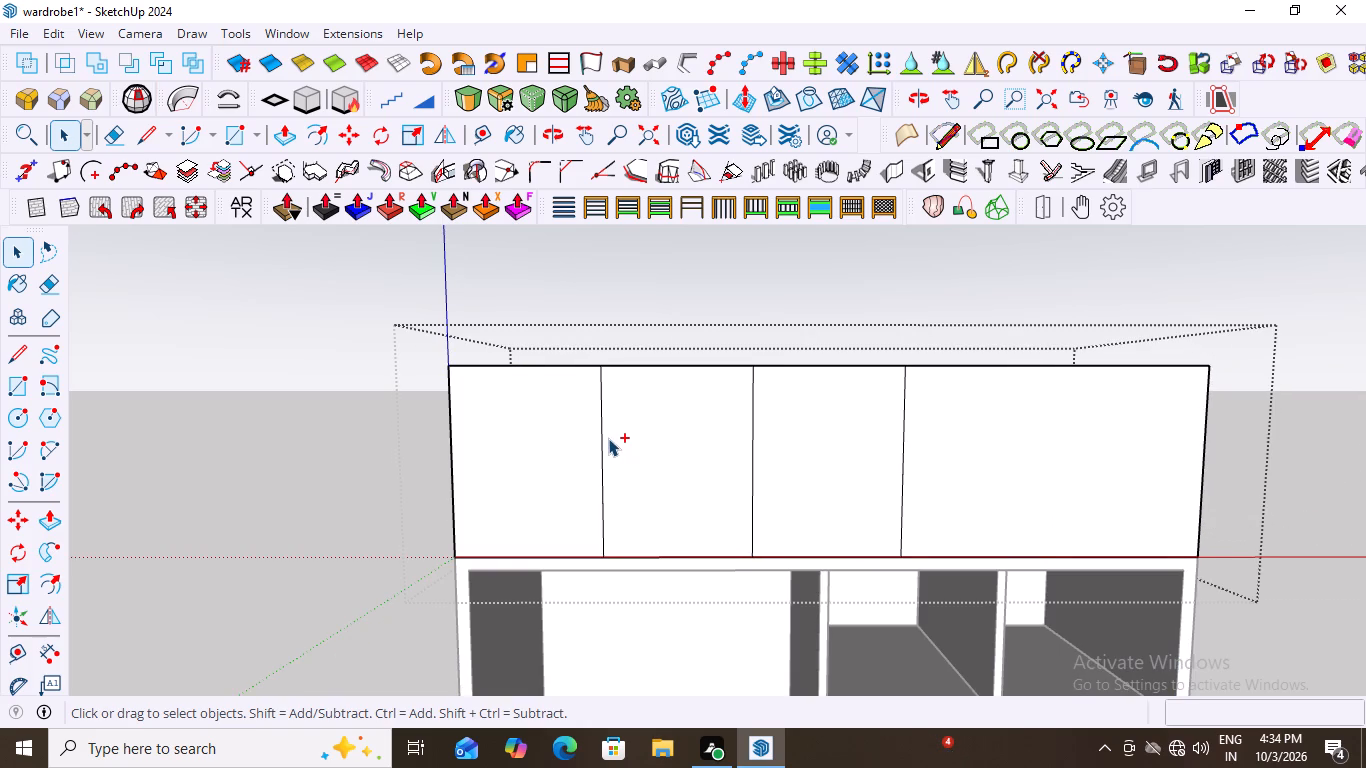
# Undo the three remaining division lines and their edge division, back to a plain top cabinet front.
pyautogui.hotkey('ctrl', 'z')
pyautogui.hotkey('ctrl', 'z')
pyautogui.hotkey('ctrl', 'z')
pyautogui.hotkey('ctrl', 'z')
pyautogui.click(681, 301)
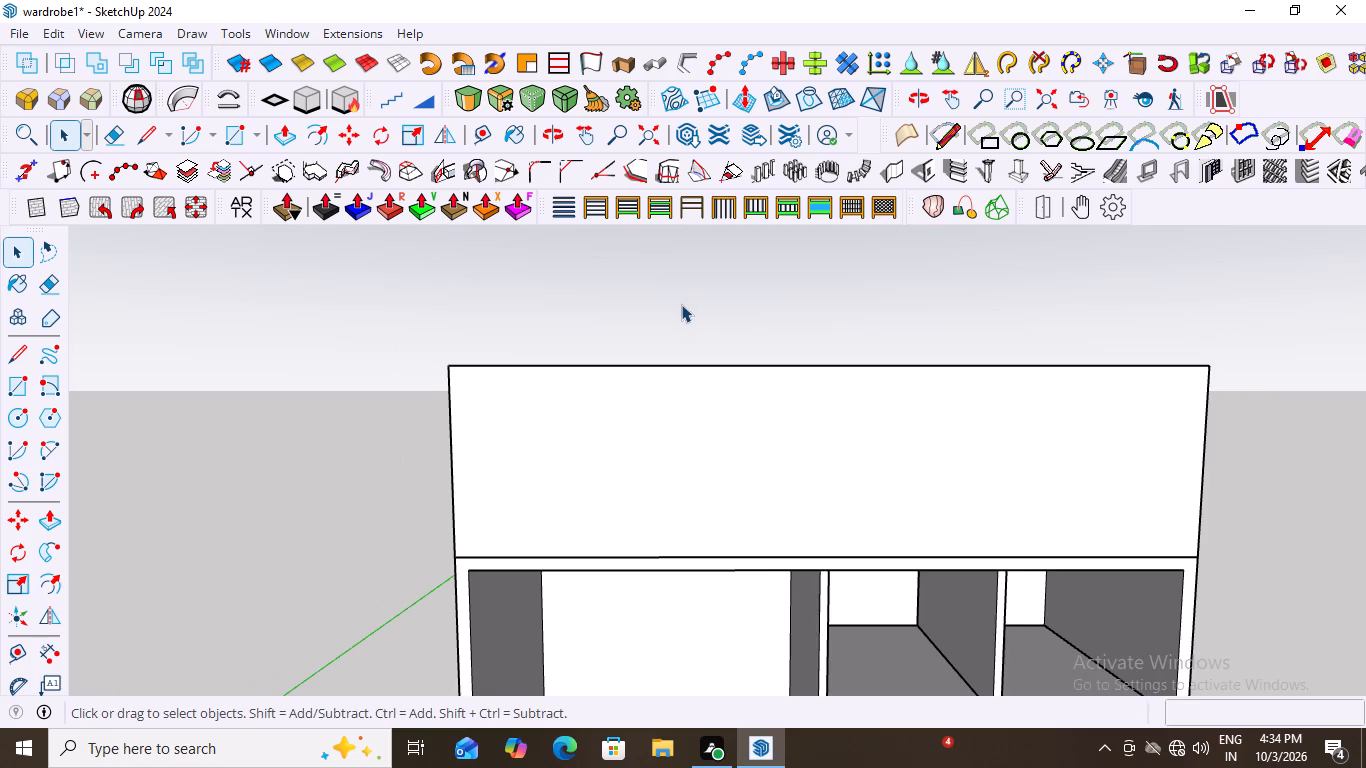
# Offset the outline of the top cabinet's front face inward by 18 mm inside its group.
pyautogui.scroll(-2, 675, 322)
pyautogui.moveTo(670, 378); pyautogui.dragTo(642, 497, button='middle')
pyautogui.scroll(-1, 670, 382)
pyautogui.scroll(5, 657, 469)
pyautogui.moveTo(655, 460); pyautogui.dragTo(689, 416, button='middle')
pyautogui.click(680, 435)
pyautogui.tripleClick(681, 435)
pyautogui.click(686, 435)
pyautogui.doubleClick(685, 432)
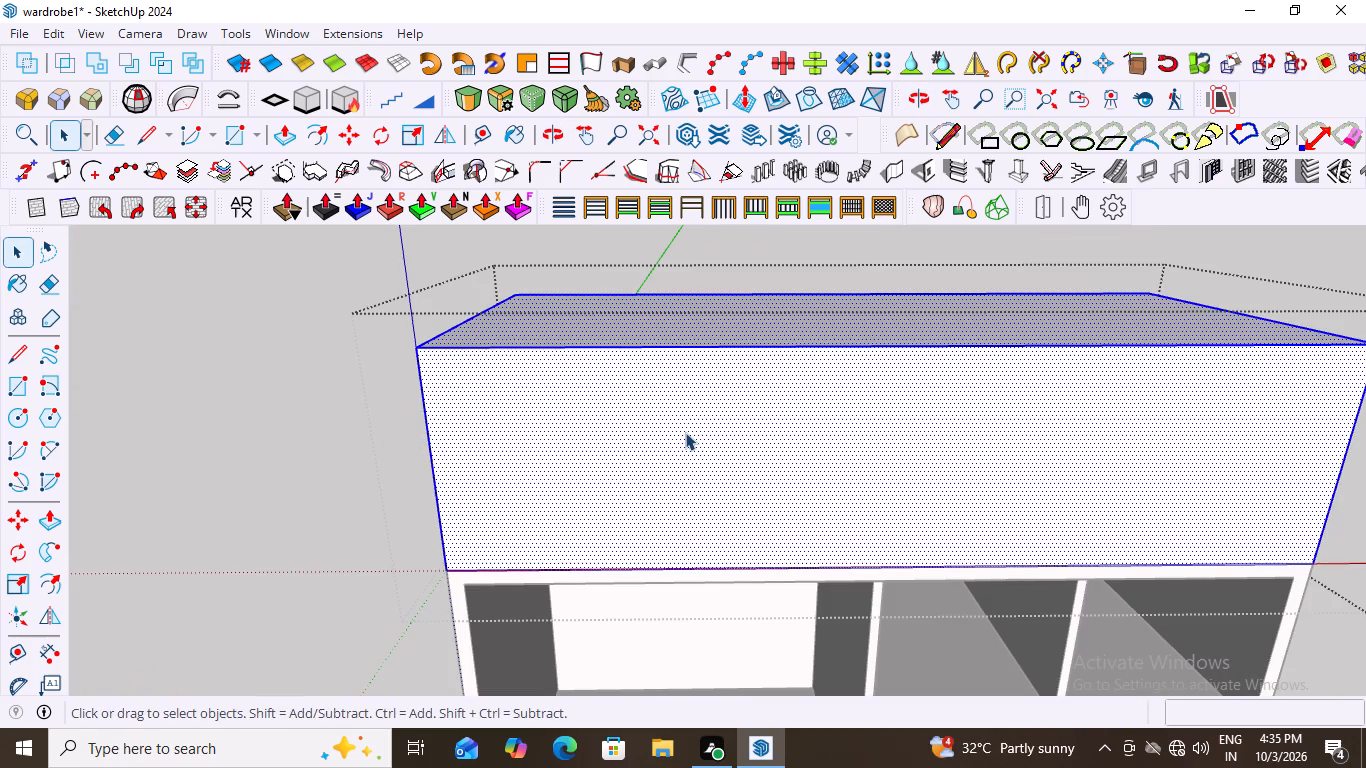
pyautogui.click(670, 435)
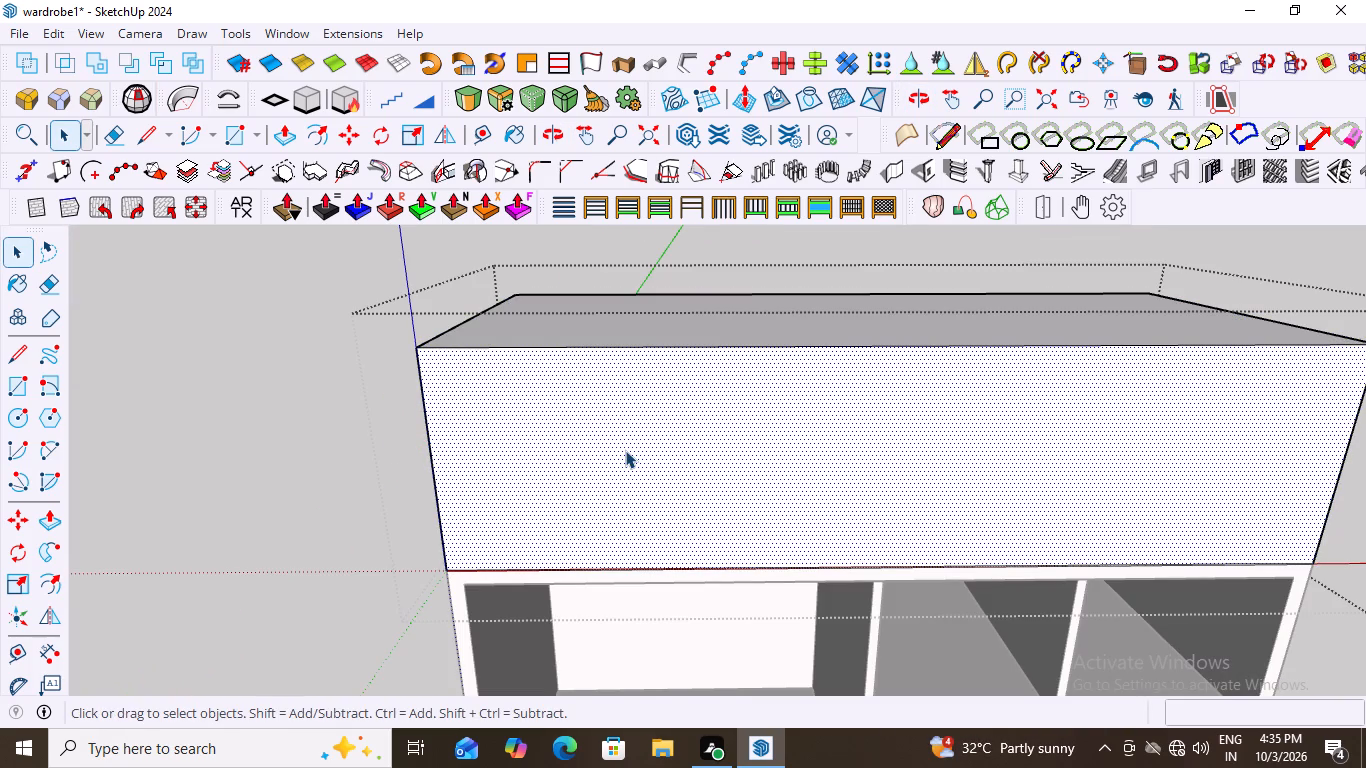
pyautogui.press('f')
pyautogui.click(702, 371)
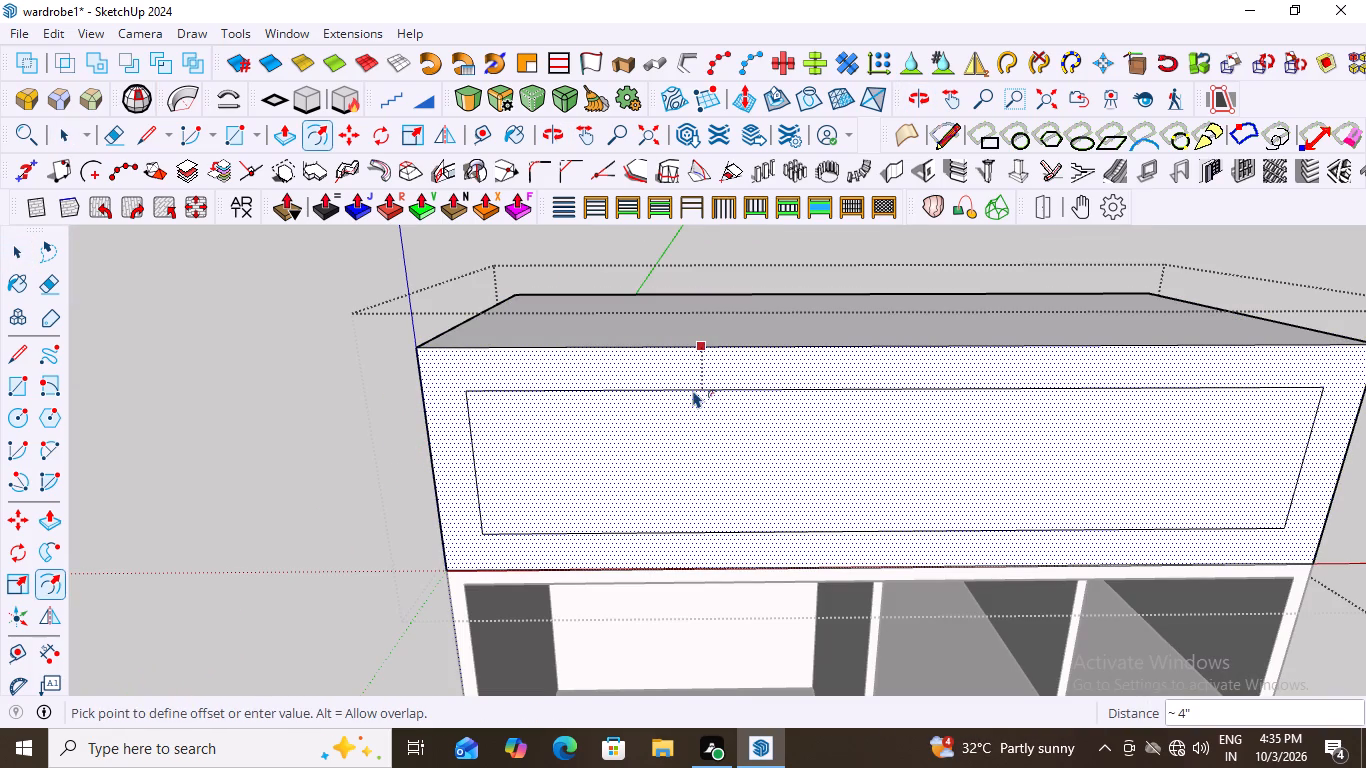
pyautogui.write('18')
pyautogui.write('mm')
pyautogui.press('Return')
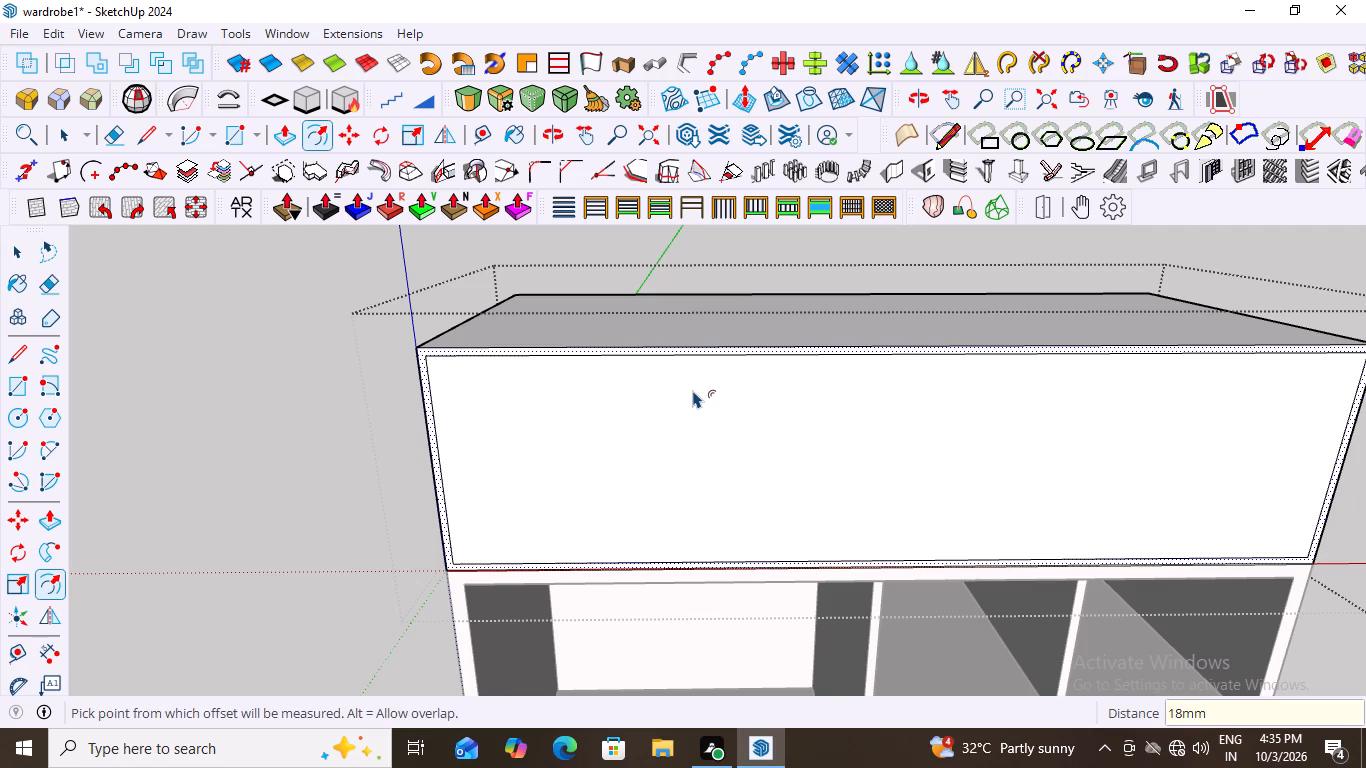
pyautogui.press('space')
pyautogui.click(325, 383)
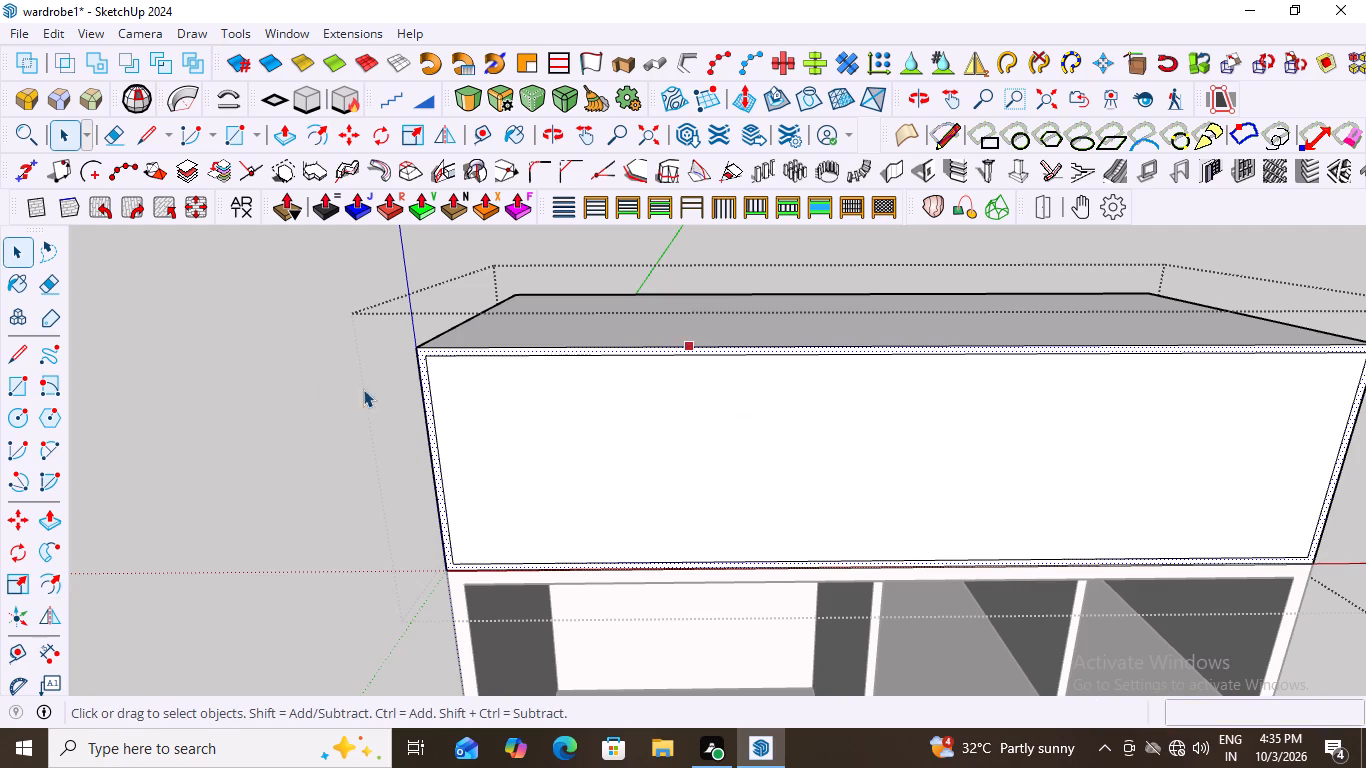
# Divide the upper edge of the inset rectangle on the top cabinet's front into 5 equal segments.
pyautogui.scroll(4, 468, 389)
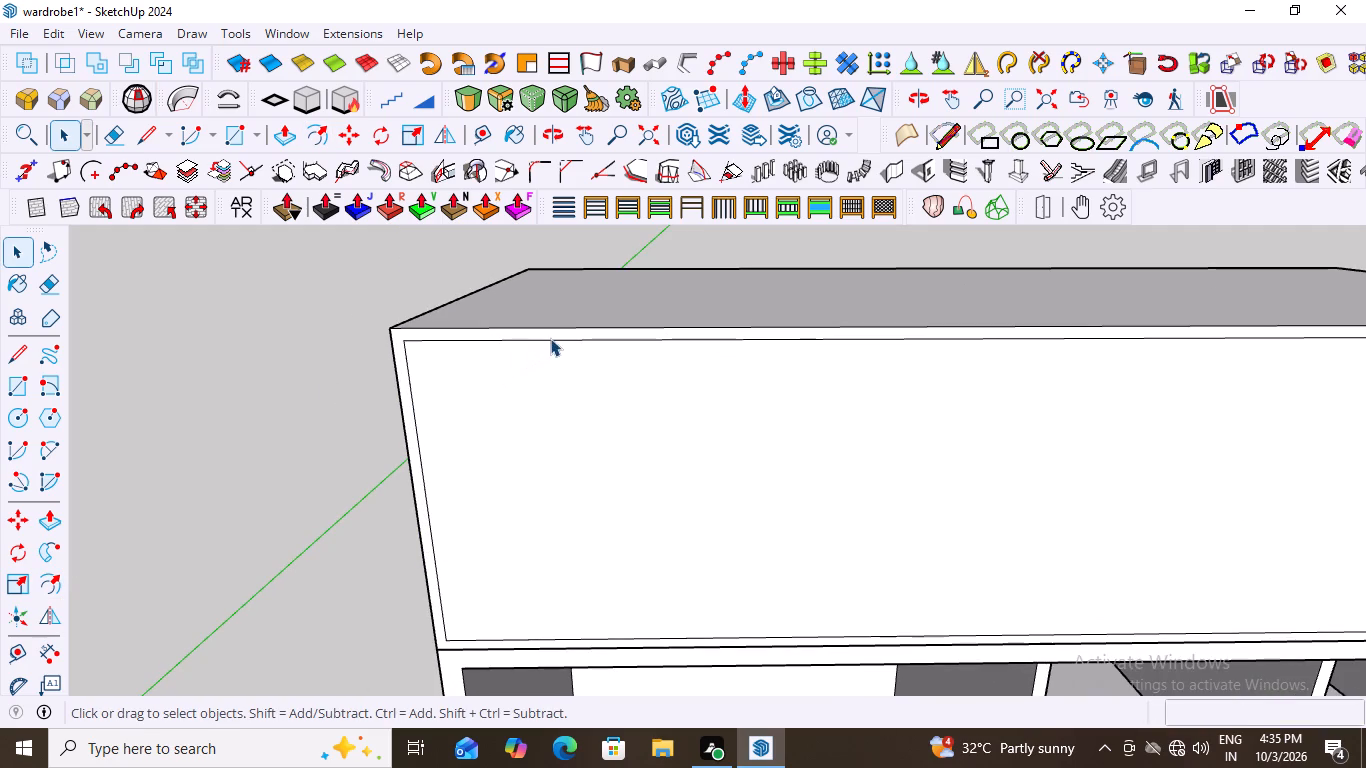
pyautogui.click(551, 340)
pyautogui.click(548, 358)
pyautogui.click(552, 365)
pyautogui.doubleClick(550, 384)
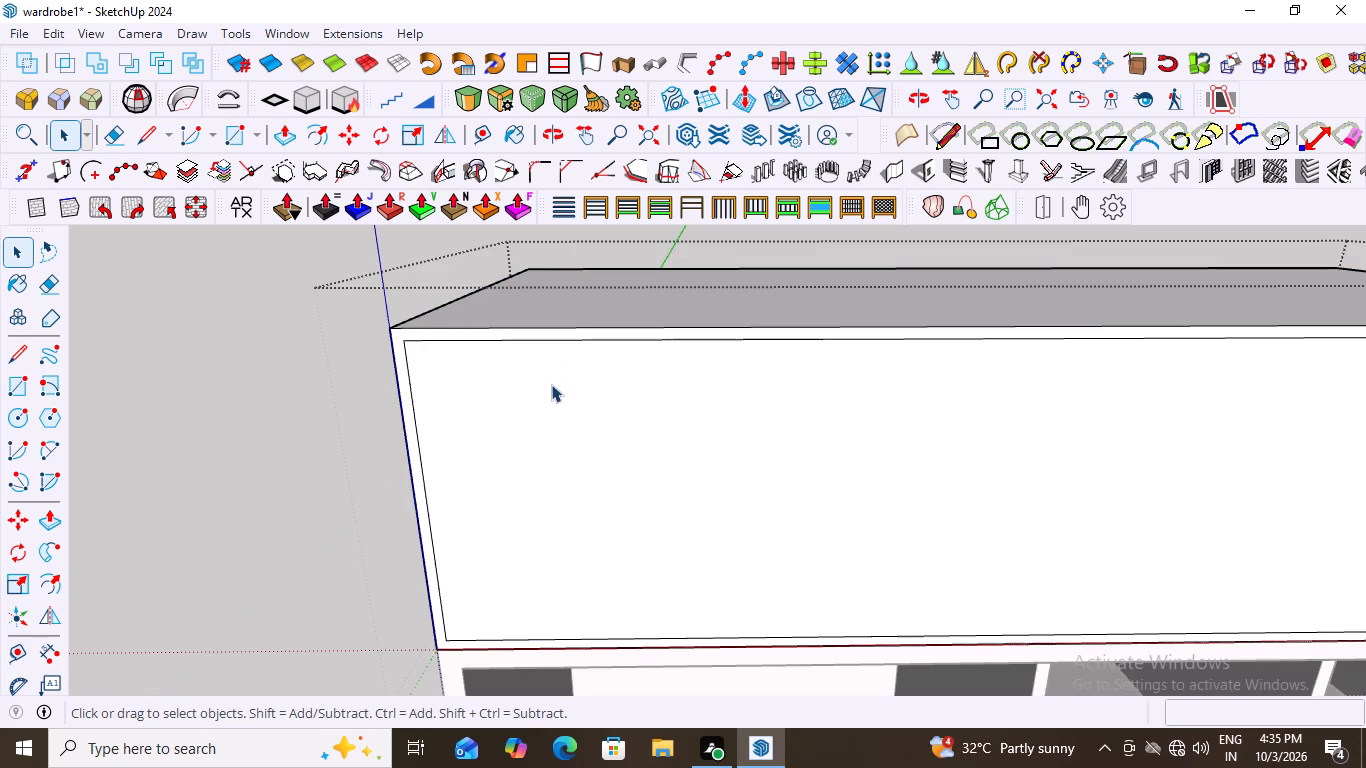
pyautogui.click(358, 404)
pyautogui.tripleClick(520, 402)
pyautogui.click(522, 402)
pyautogui.click(548, 385)
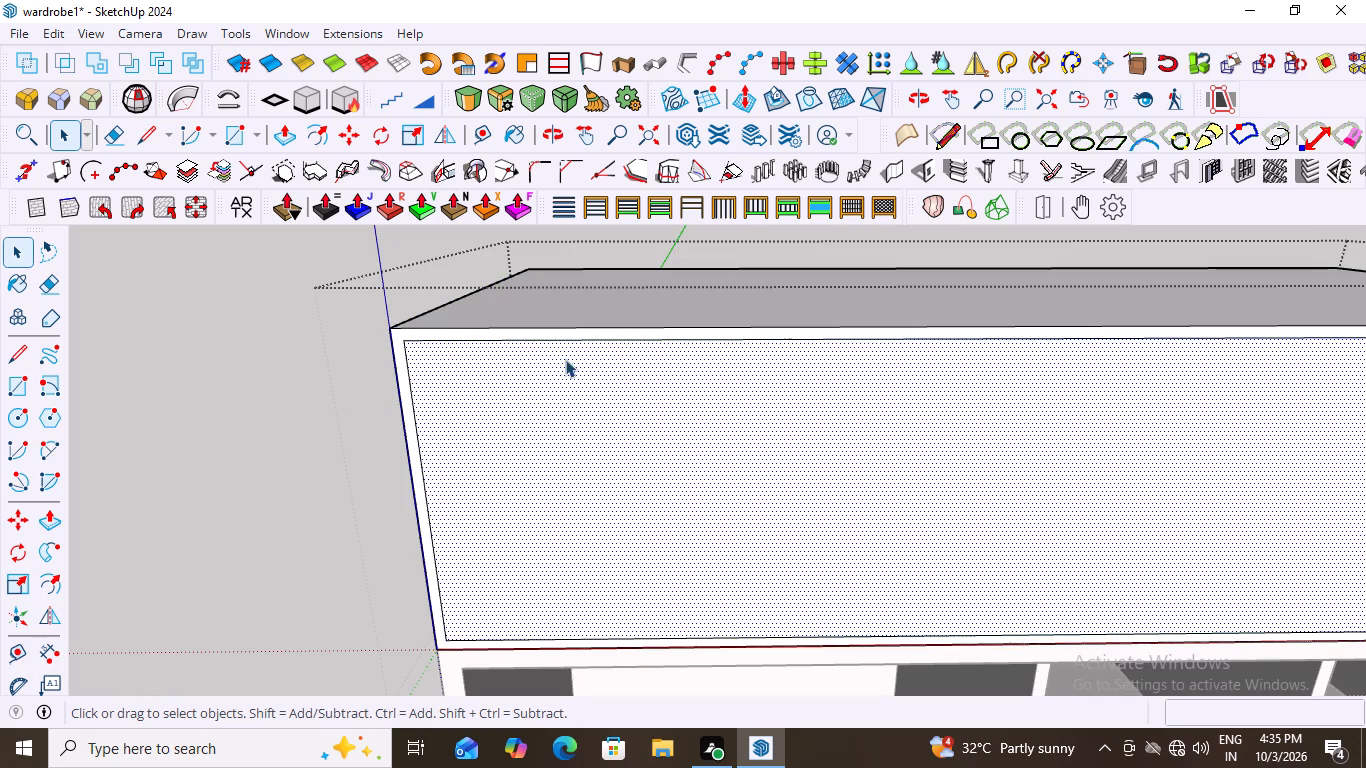
pyautogui.click(577, 340)
pyautogui.rightClick(578, 340)
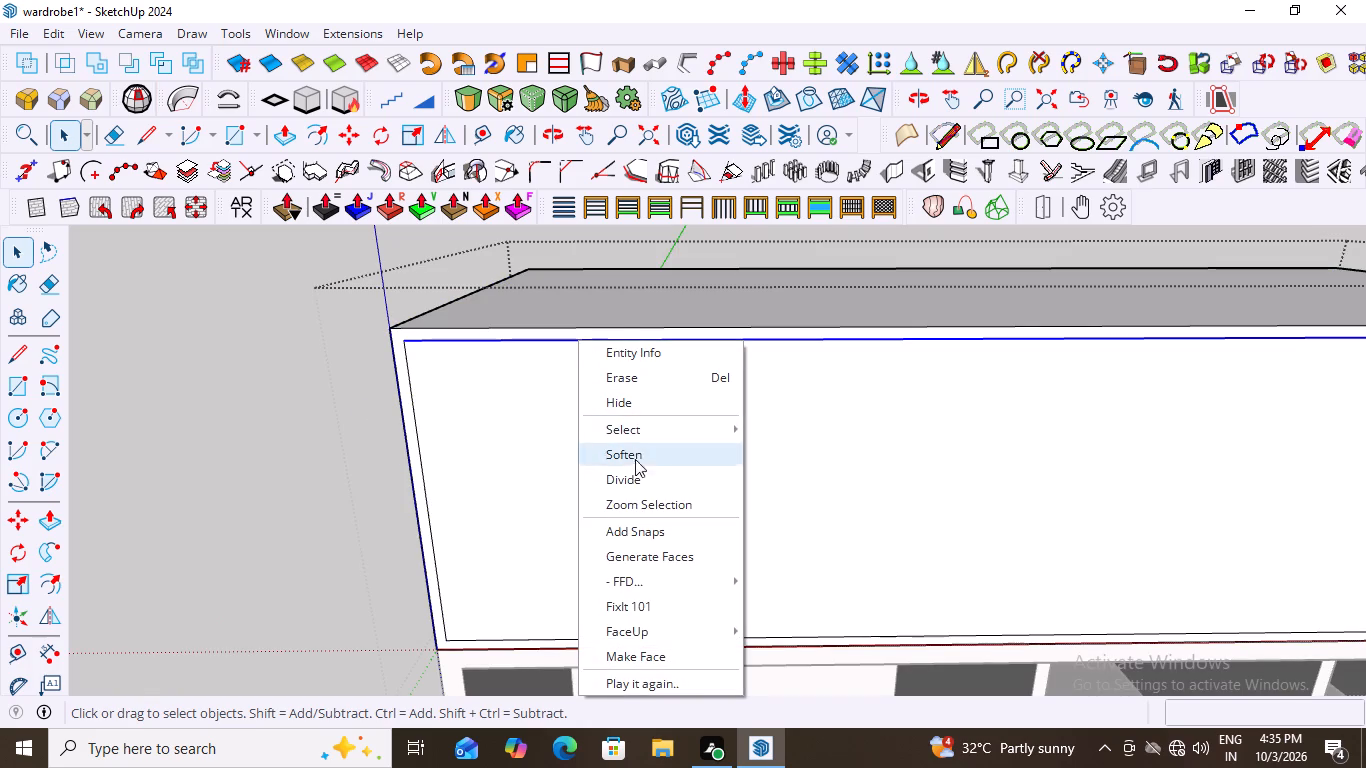
pyautogui.click(635, 475)
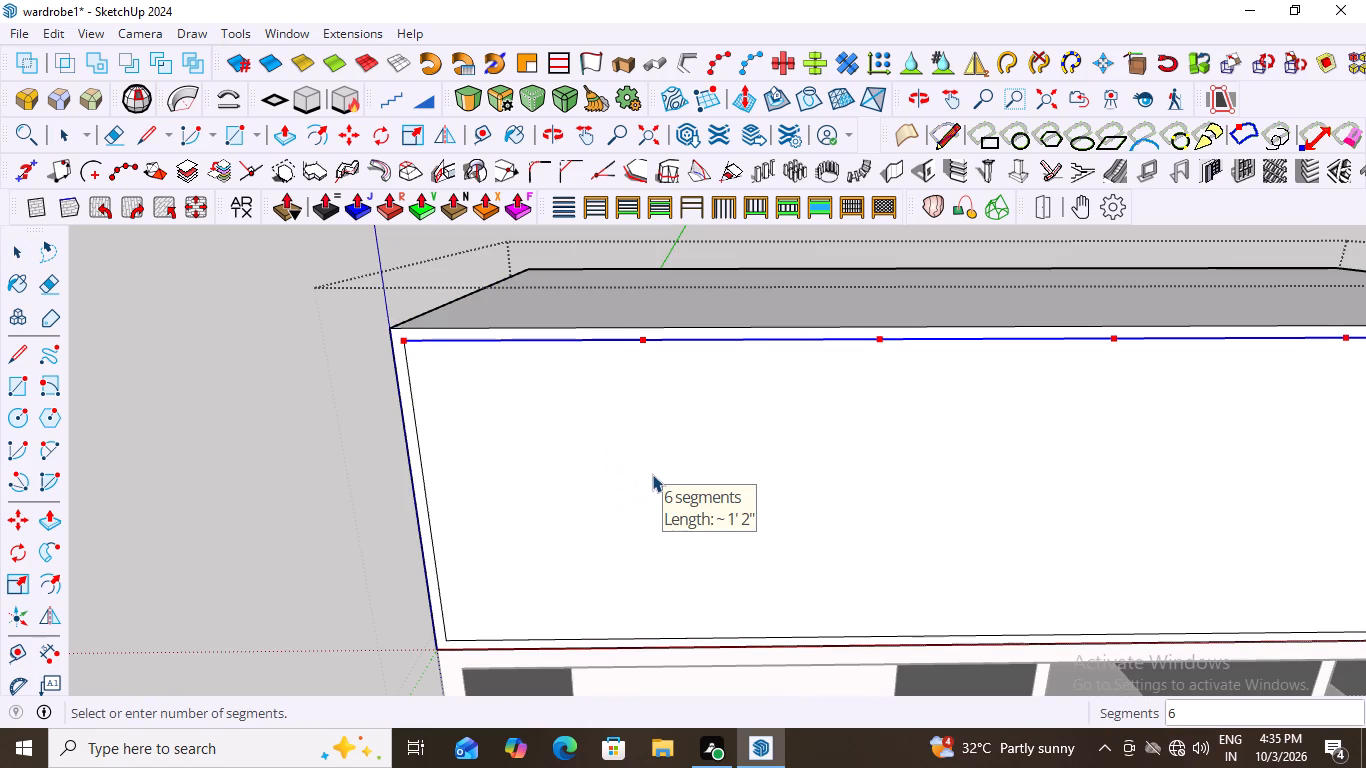
pyautogui.scroll(-5, 652, 474)
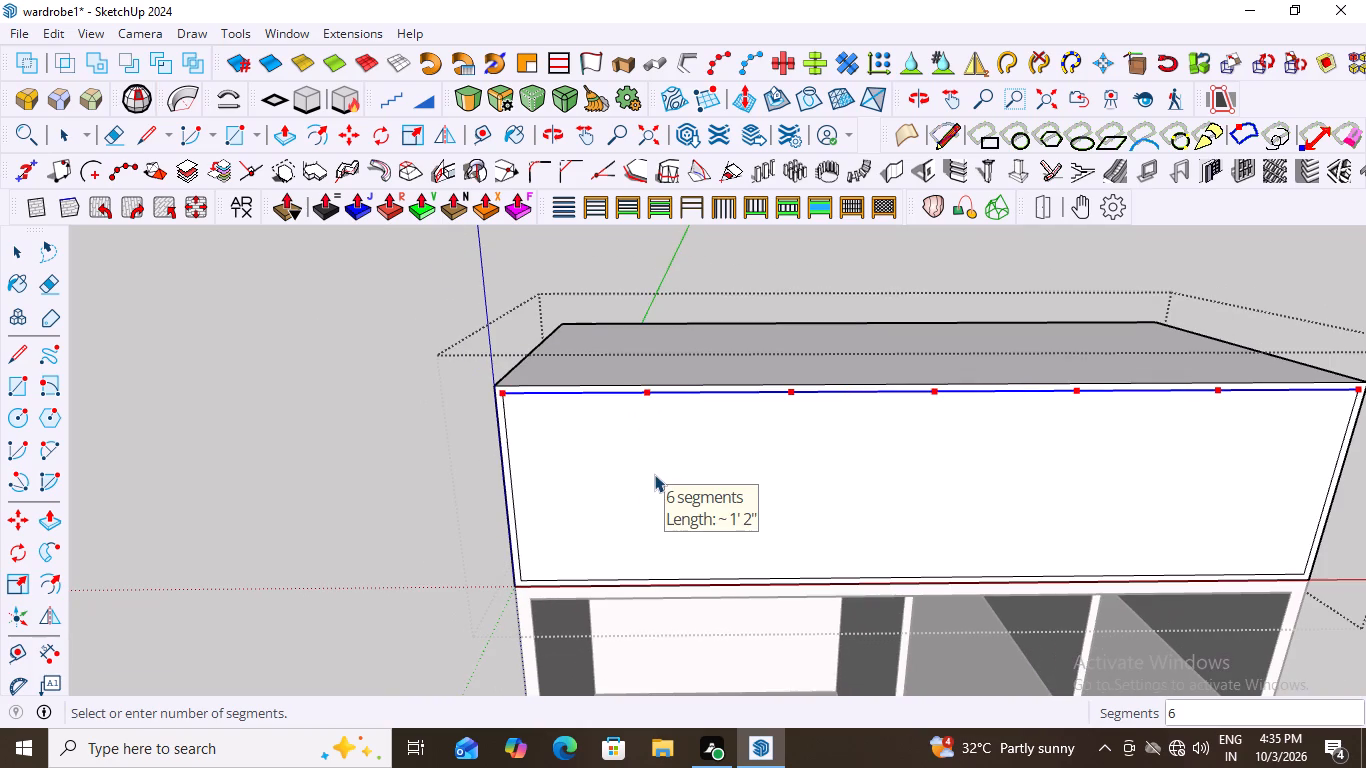
pyautogui.press('5')
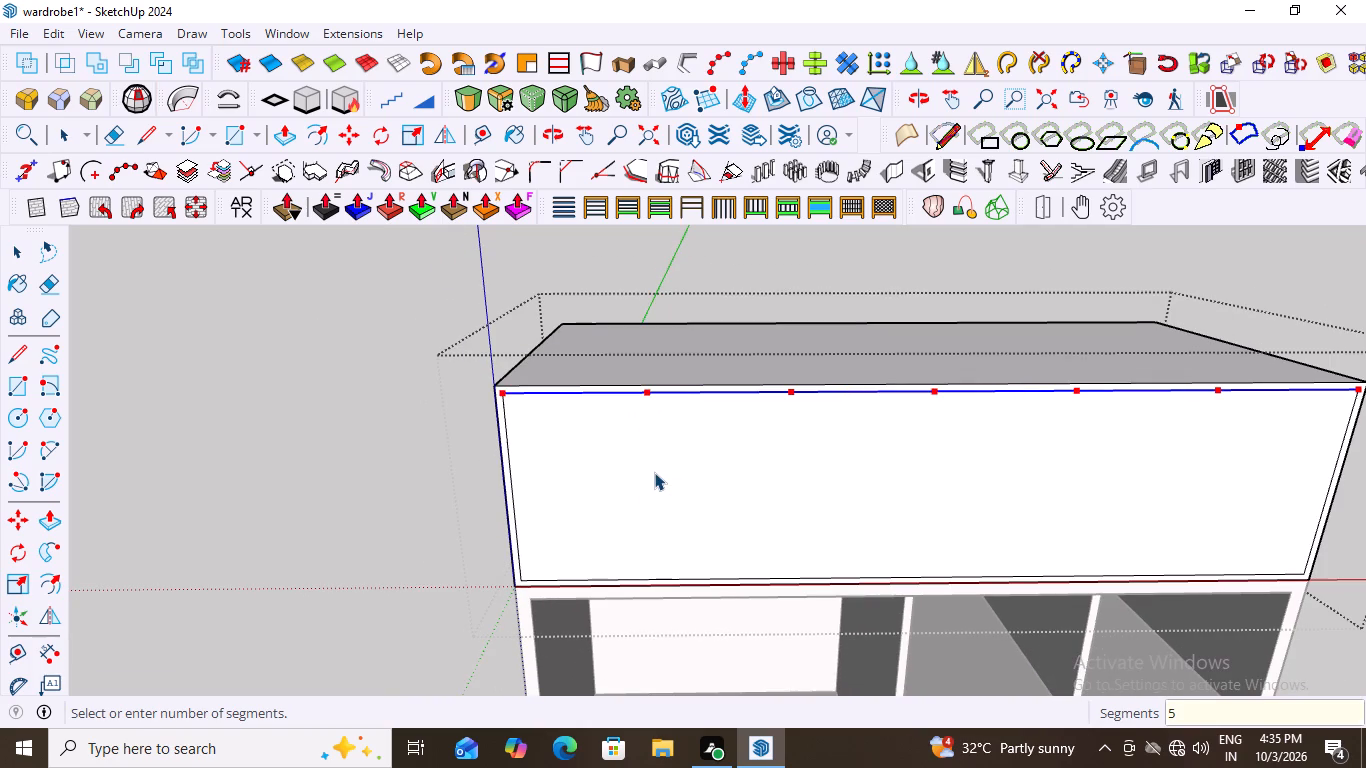
pyautogui.press('Return')
# Draw a vertical line about 1' 8" long from the inset's first upper division point to its lower edge.
pyautogui.scroll(-5, 654, 472)
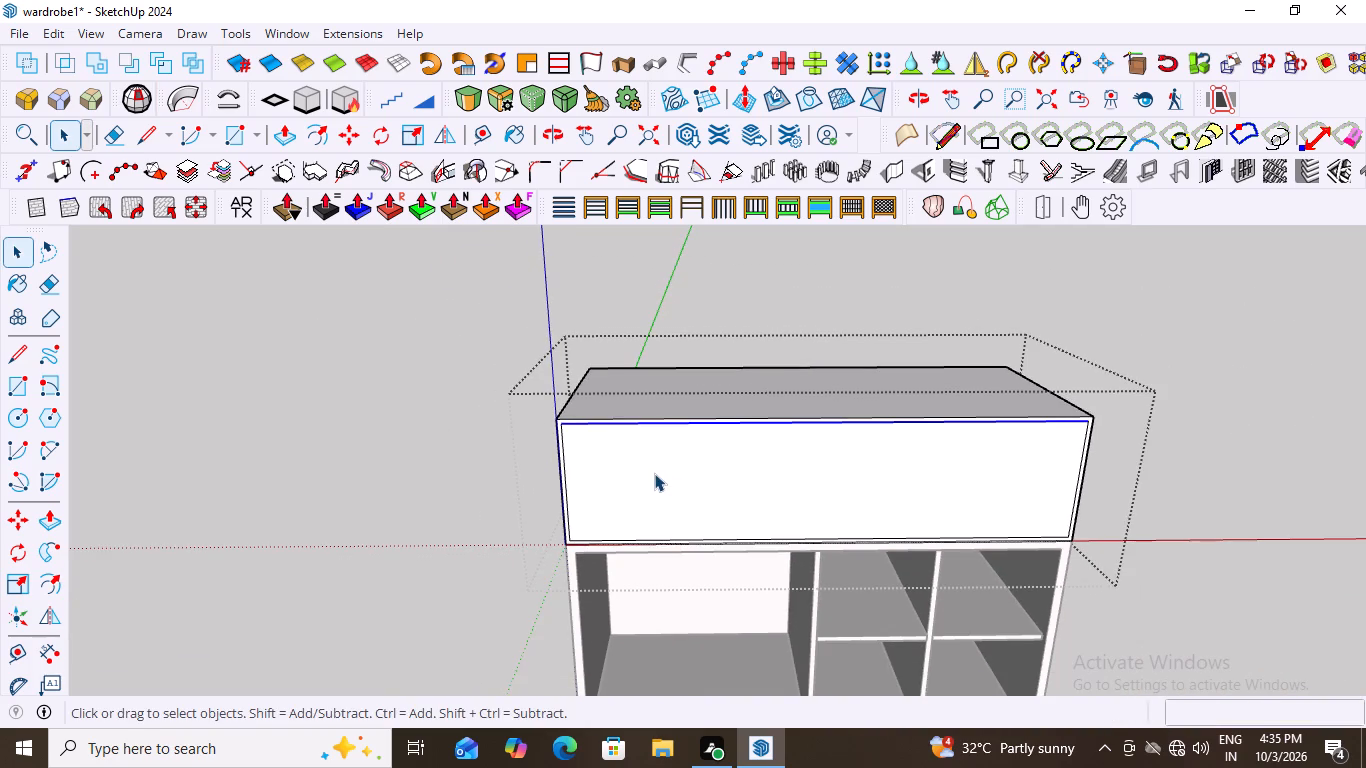
pyautogui.moveTo(667, 472); pyautogui.dragTo(678, 455, button='middle')
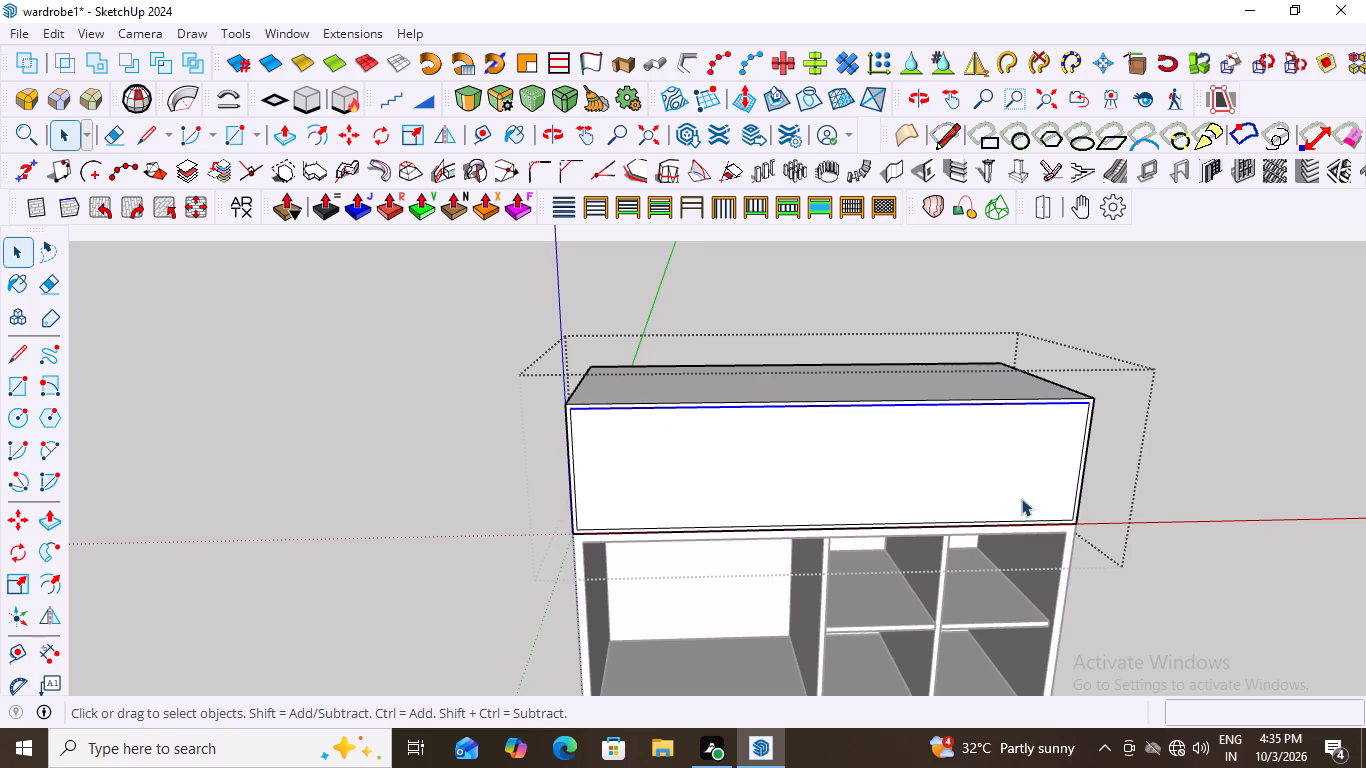
pyautogui.press('l')
pyautogui.scroll(9, 647, 462)
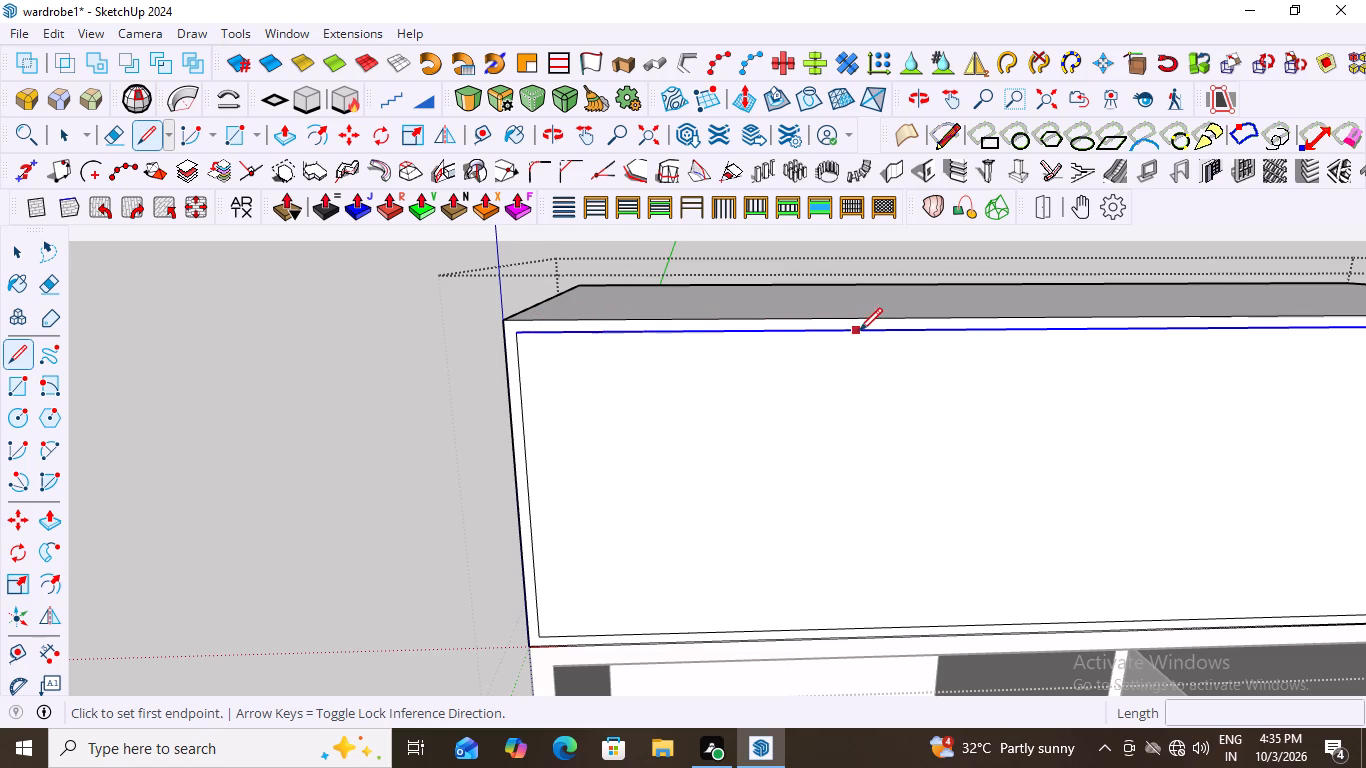
pyautogui.scroll(-5, 906, 342)
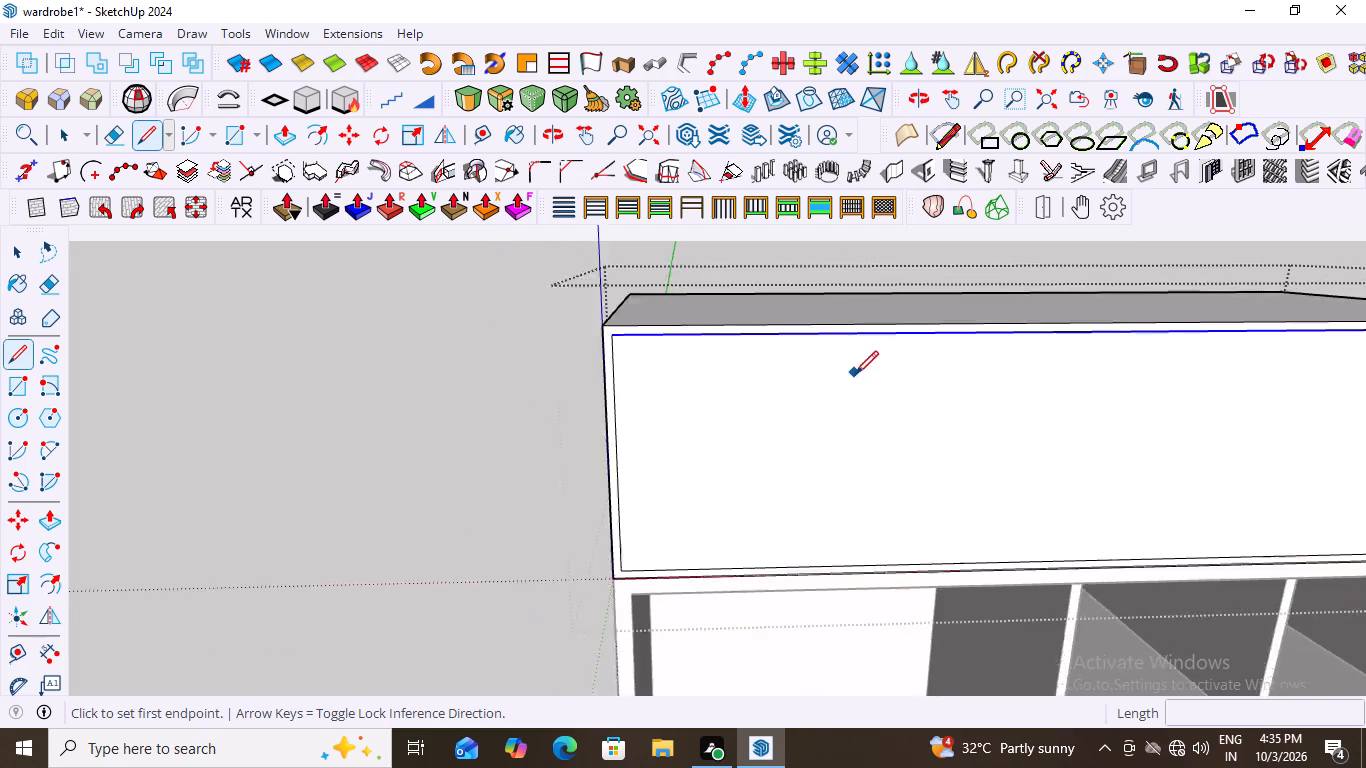
pyautogui.scroll(-12, 855, 374)
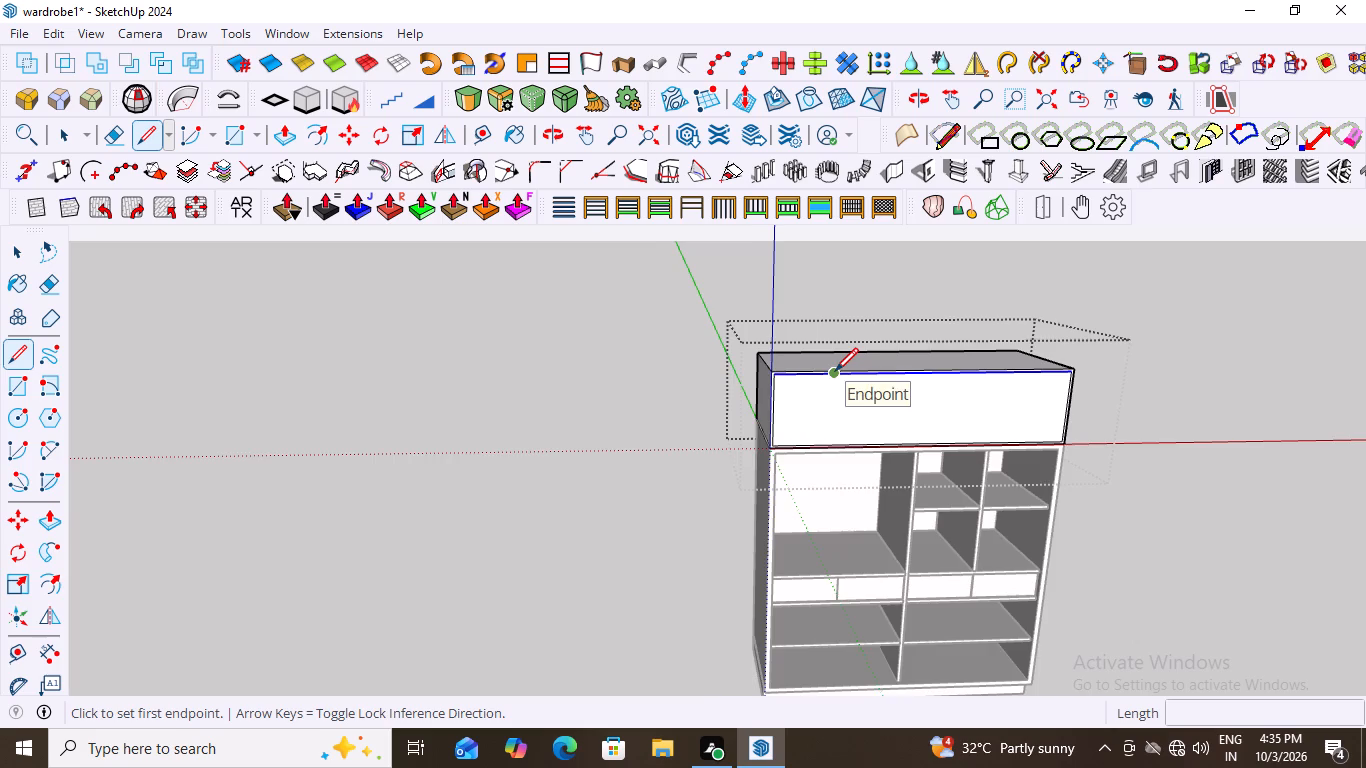
pyautogui.scroll(12, 835, 371)
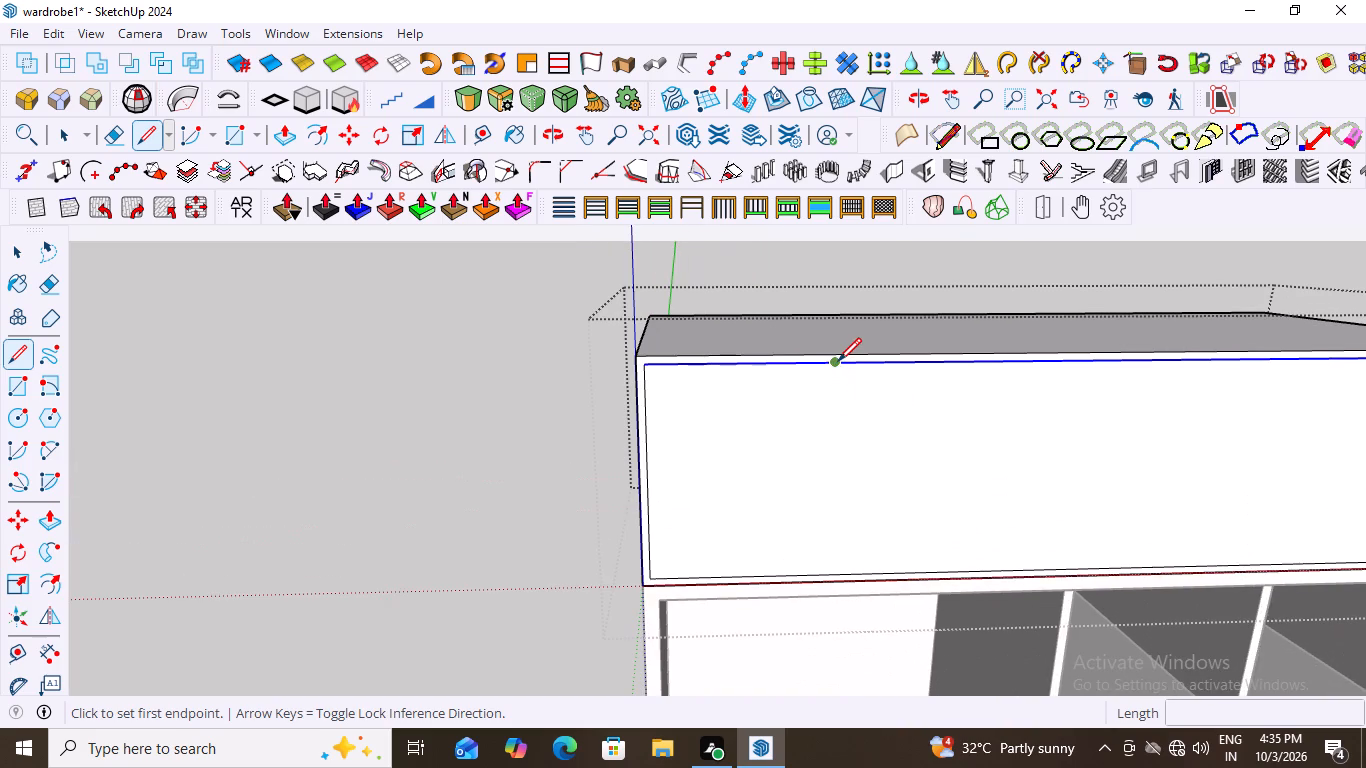
pyautogui.click(837, 361)
pyautogui.scroll(3, 851, 625)
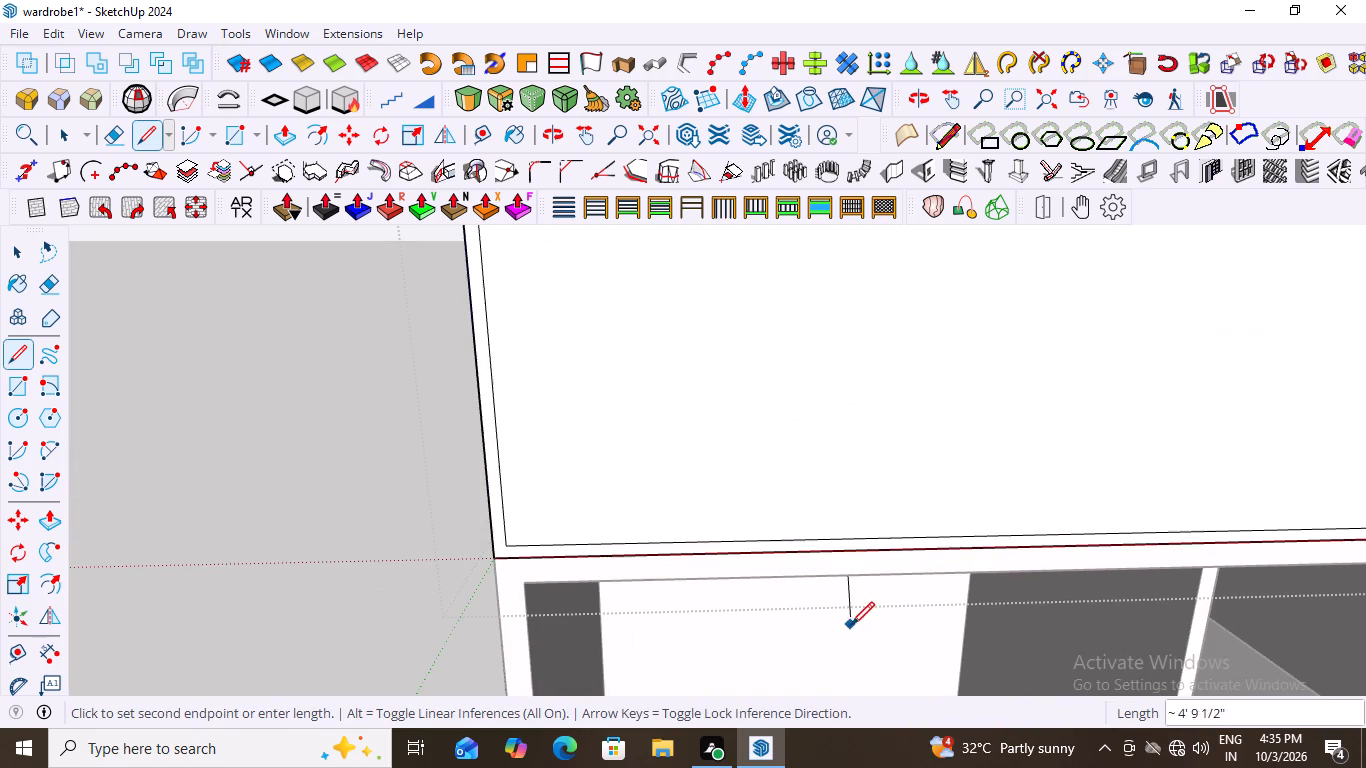
pyautogui.scroll(-4, 840, 541)
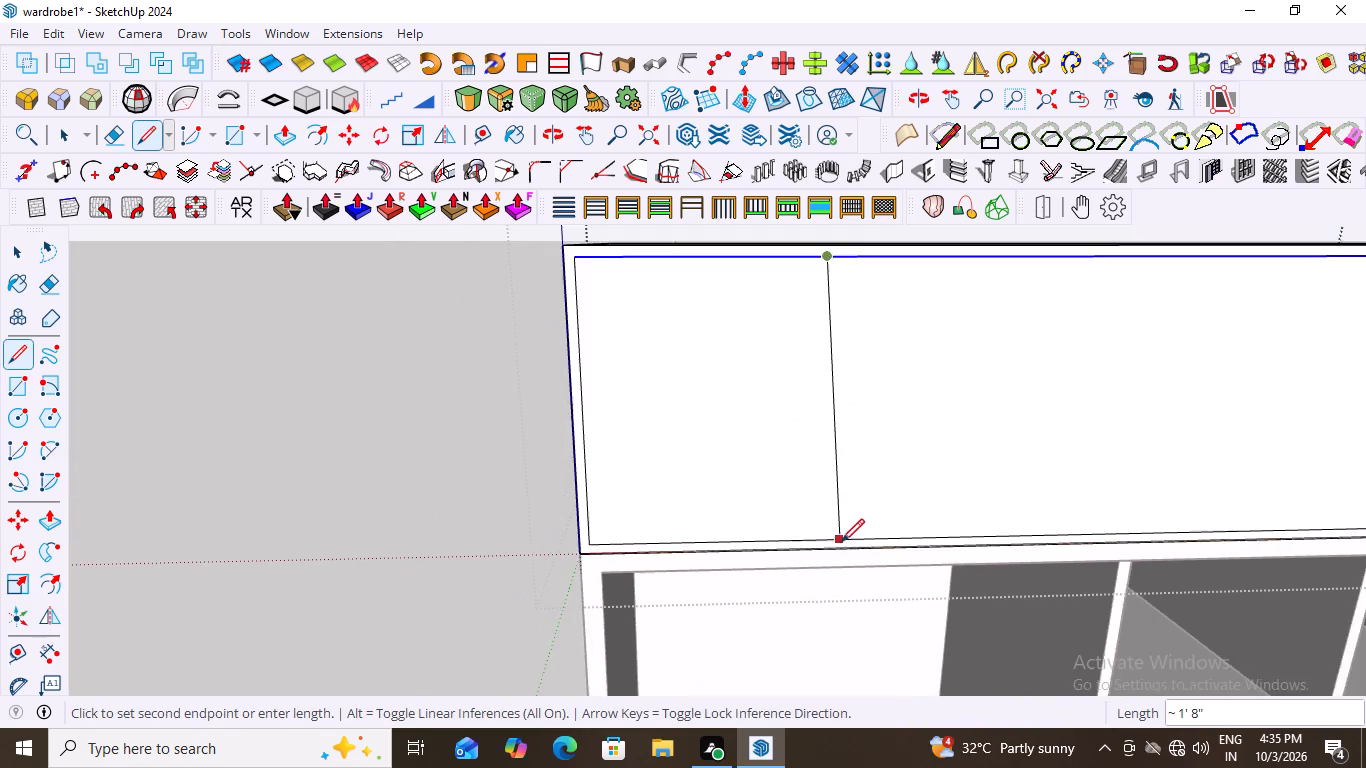
pyautogui.scroll(-7, 841, 542)
pyautogui.scroll(12, 832, 559)
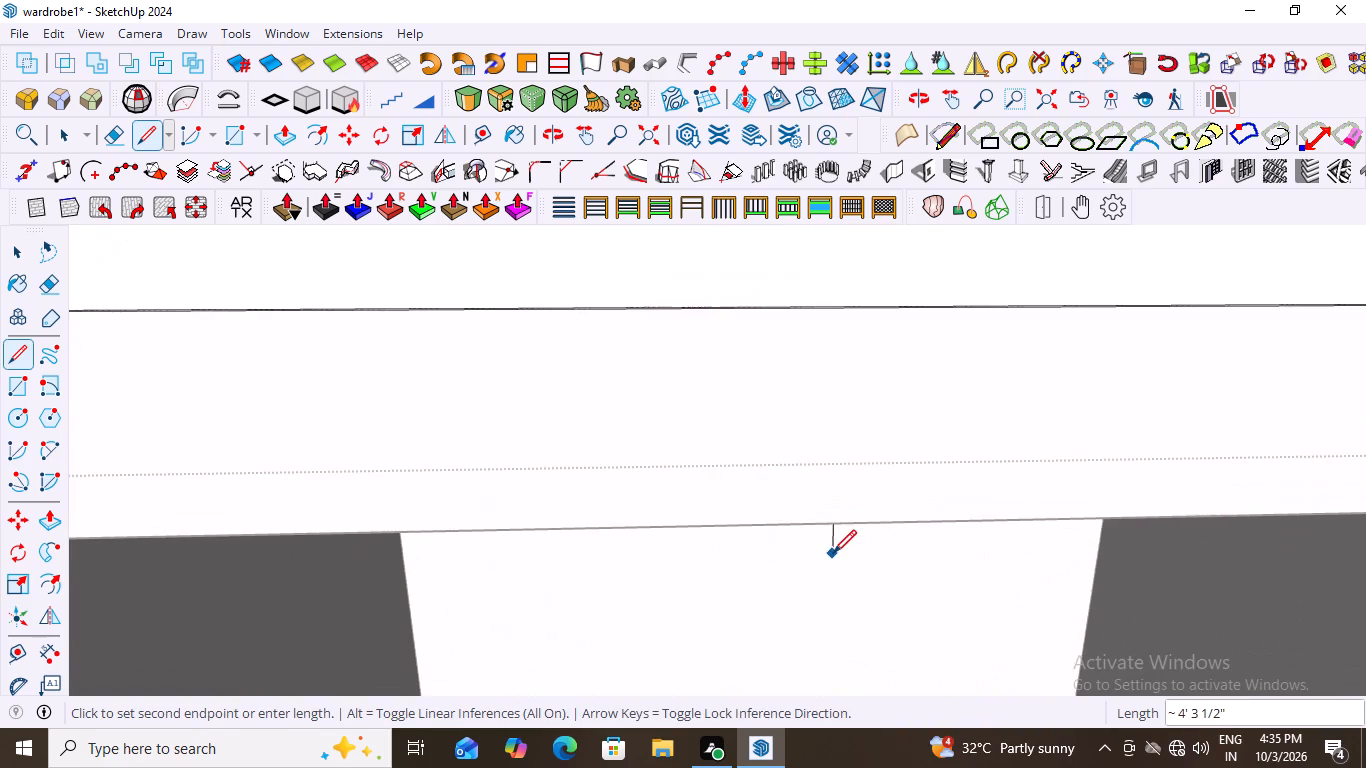
pyautogui.scroll(-6, 833, 553)
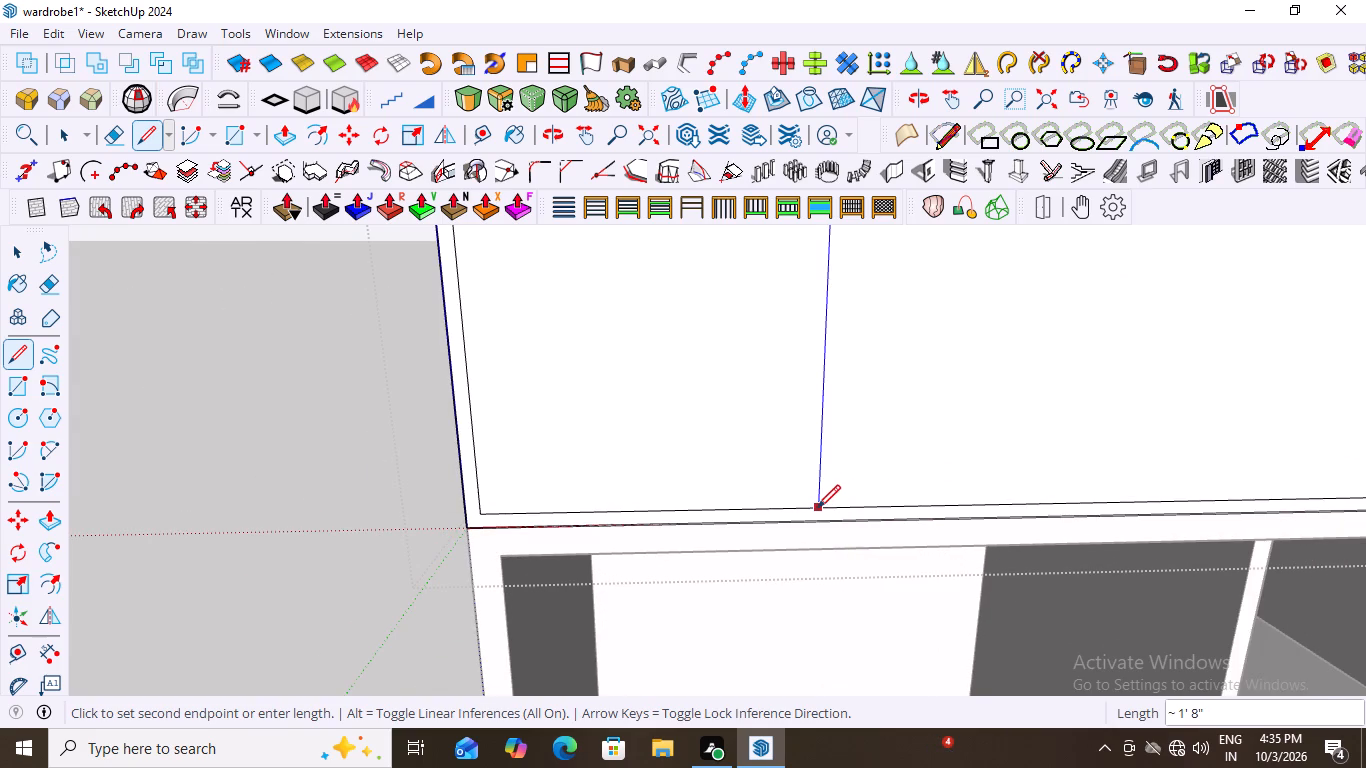
pyautogui.scroll(-9, 817, 508)
pyautogui.scroll(12, 816, 503)
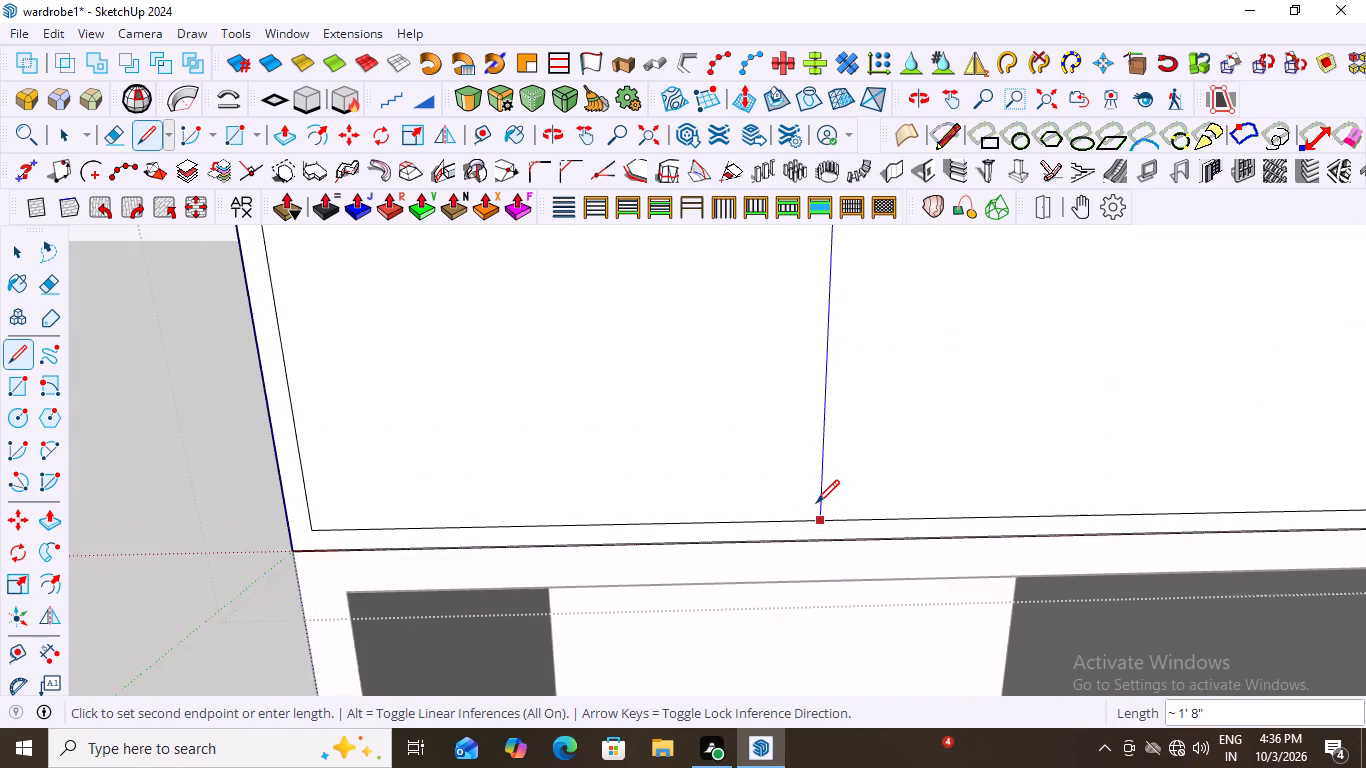
pyautogui.scroll(3, 816, 503)
pyautogui.click(821, 530)
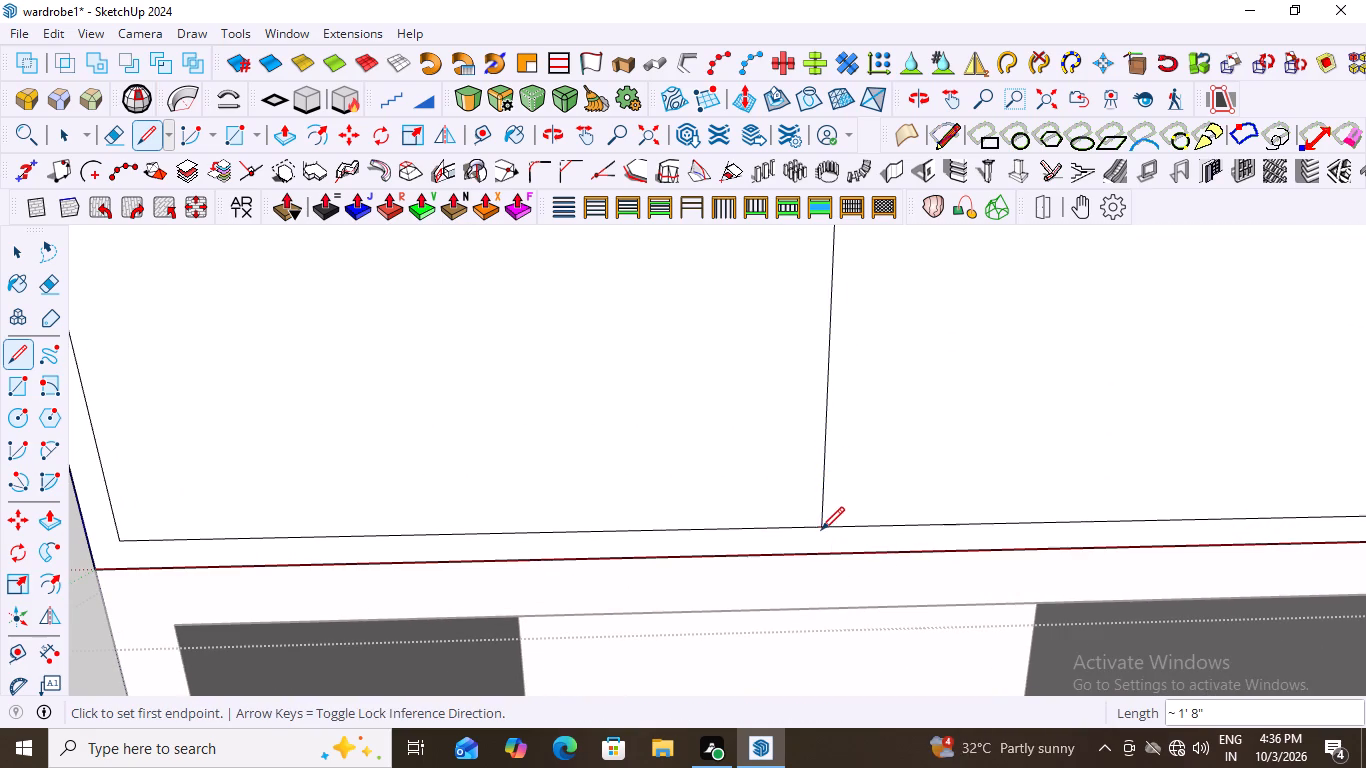
# Draw vertical lines about 1' 8" long from the second and third upper division points to the inset's lower edge.
pyautogui.scroll(-16, 682, 535)
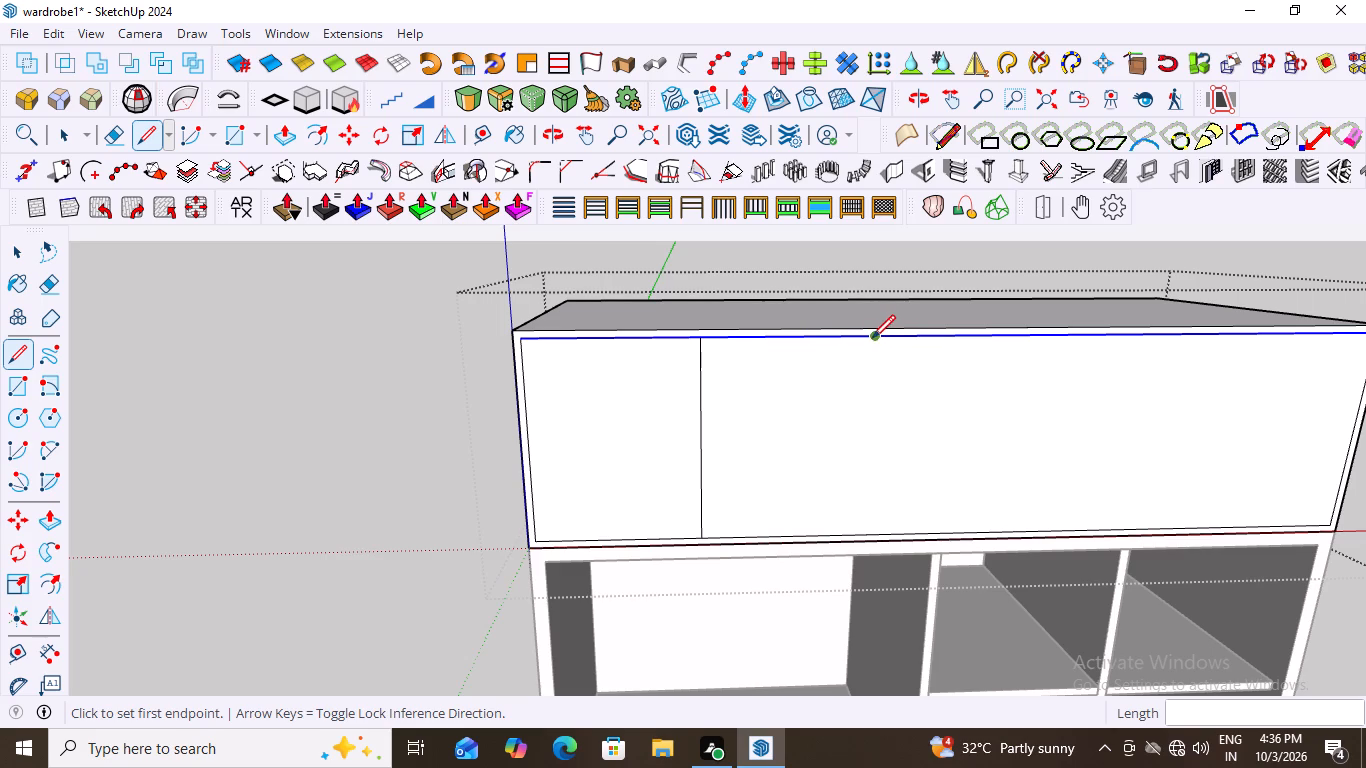
pyautogui.click(872, 338)
pyautogui.scroll(7, 886, 577)
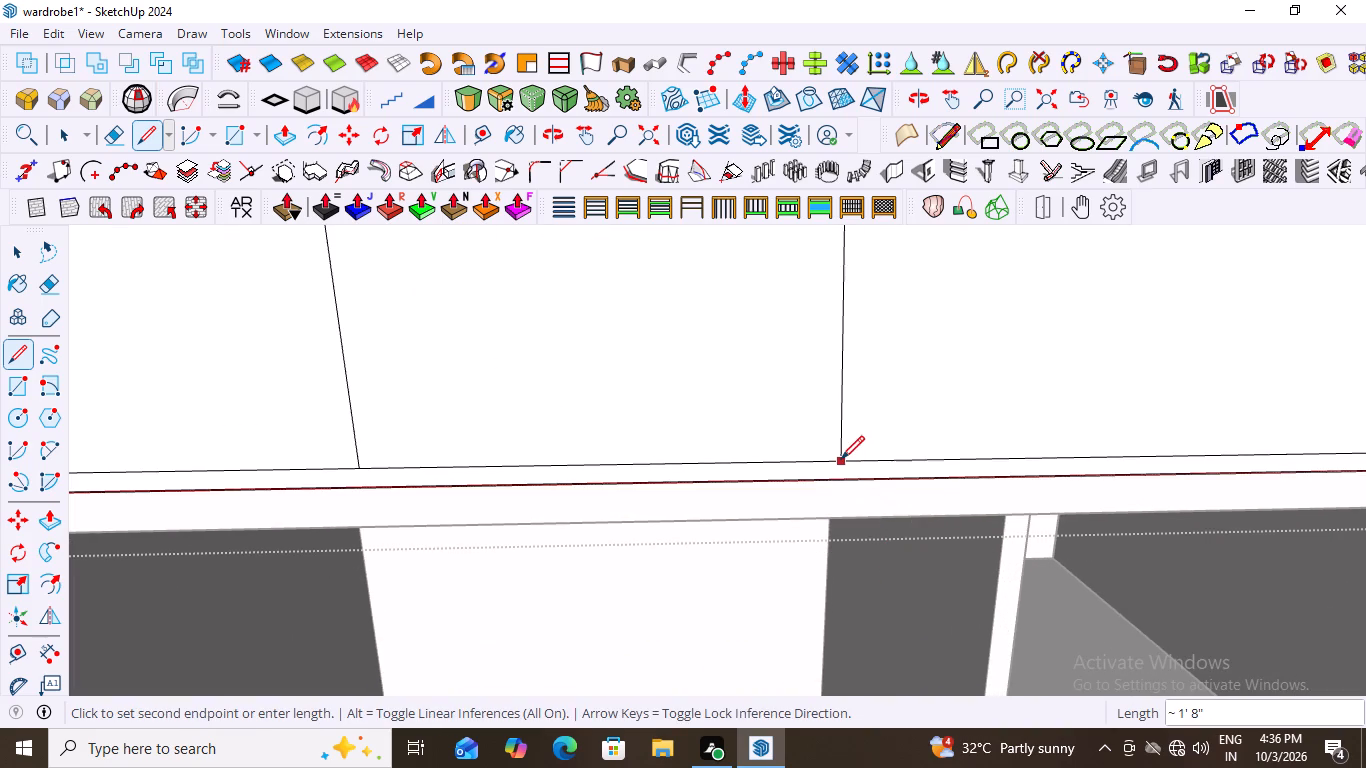
pyautogui.click(823, 461)
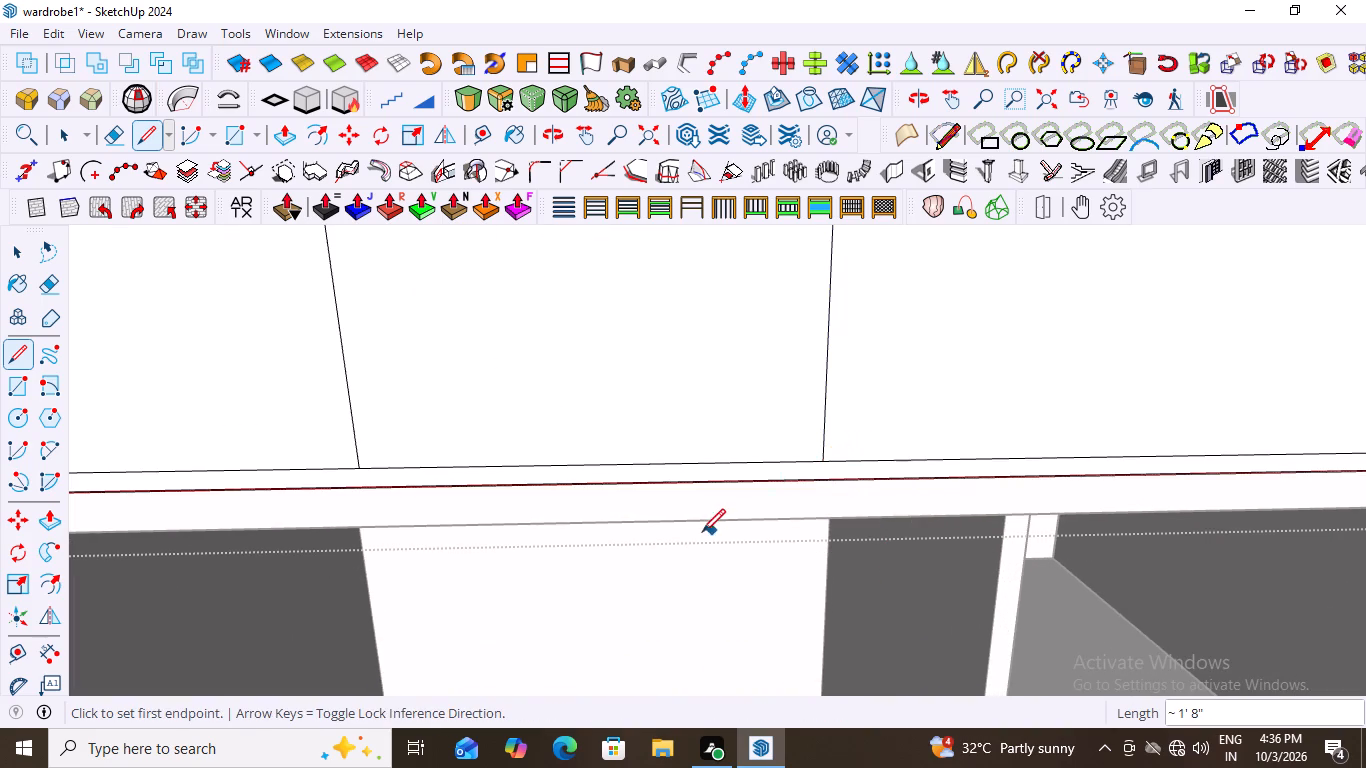
pyautogui.scroll(-10, 701, 532)
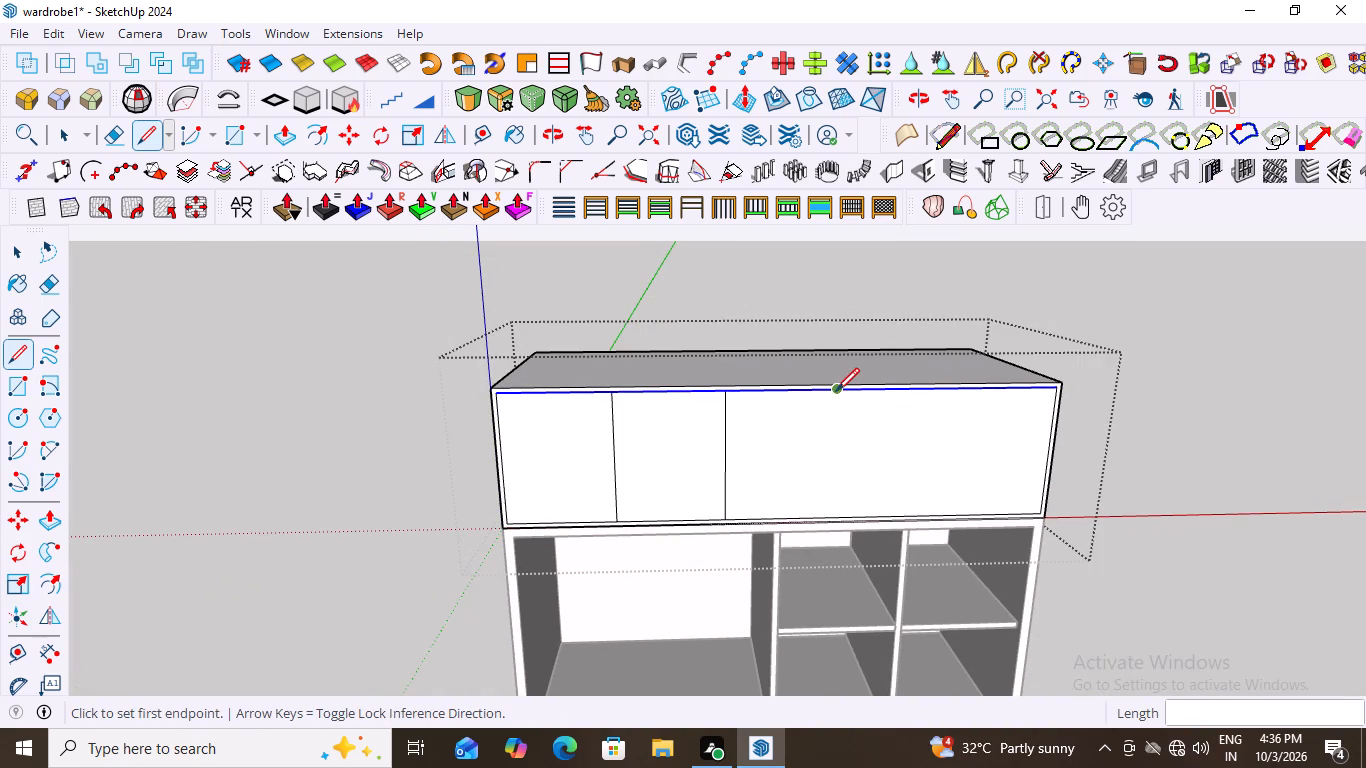
pyautogui.click(836, 391)
pyautogui.scroll(4, 833, 520)
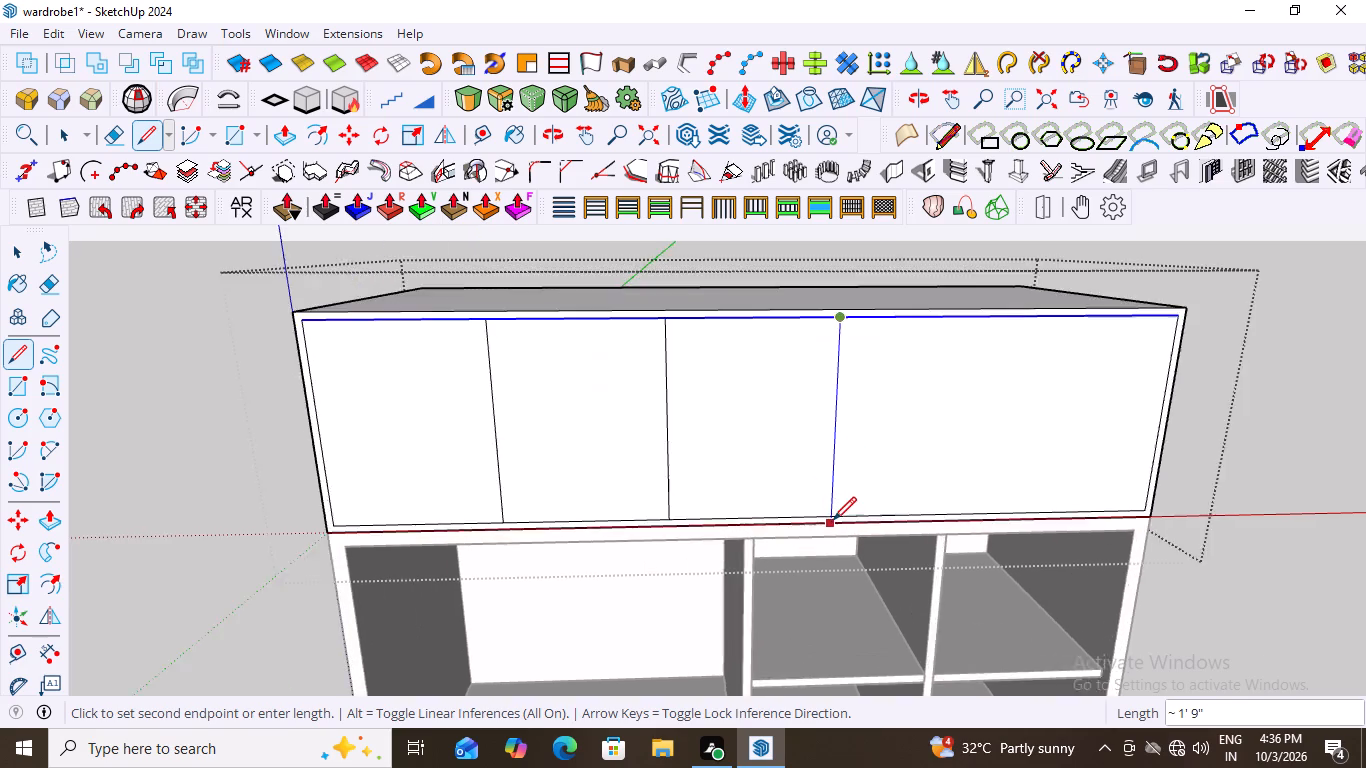
pyautogui.scroll(6, 833, 520)
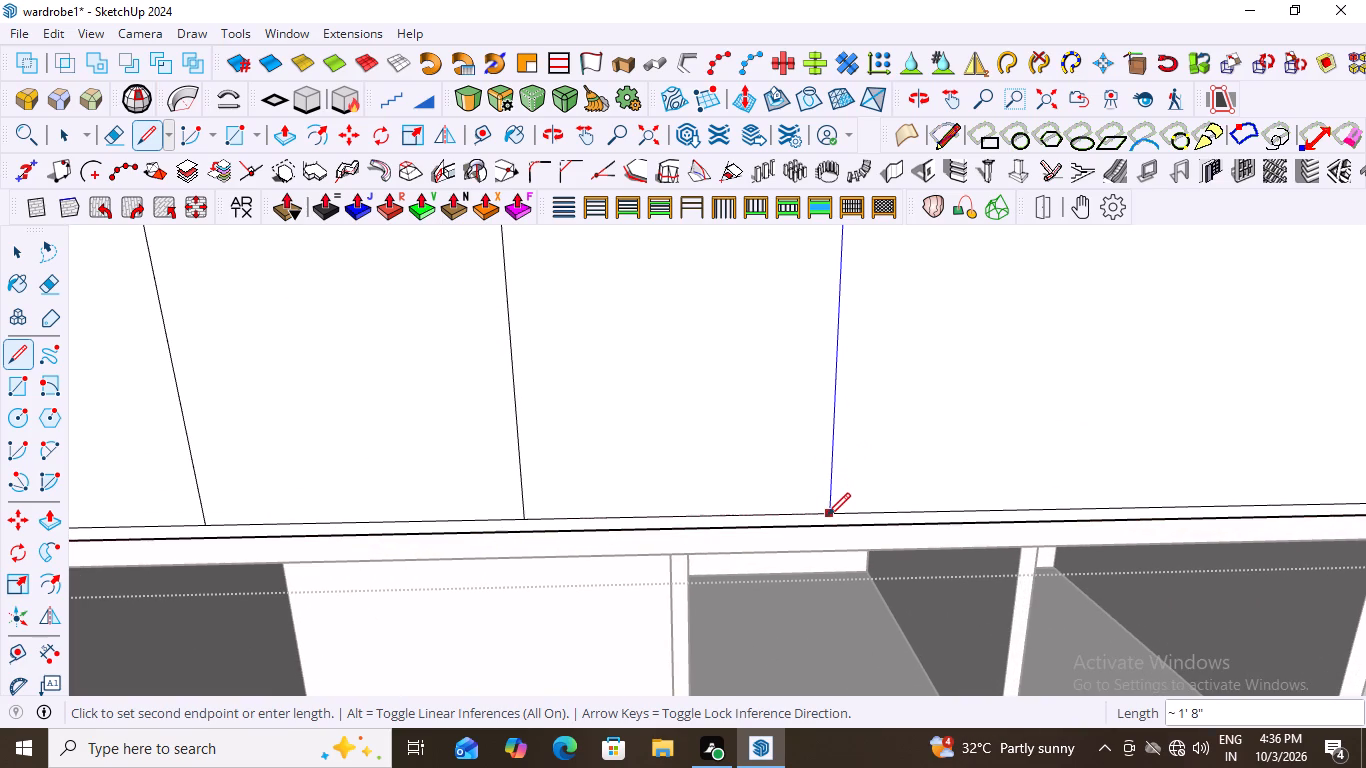
pyautogui.click(827, 516)
# Draw a vertical line about 1' 8" long from the inset's fourth upper division point to its lower edge.
pyautogui.scroll(-10, 711, 539)
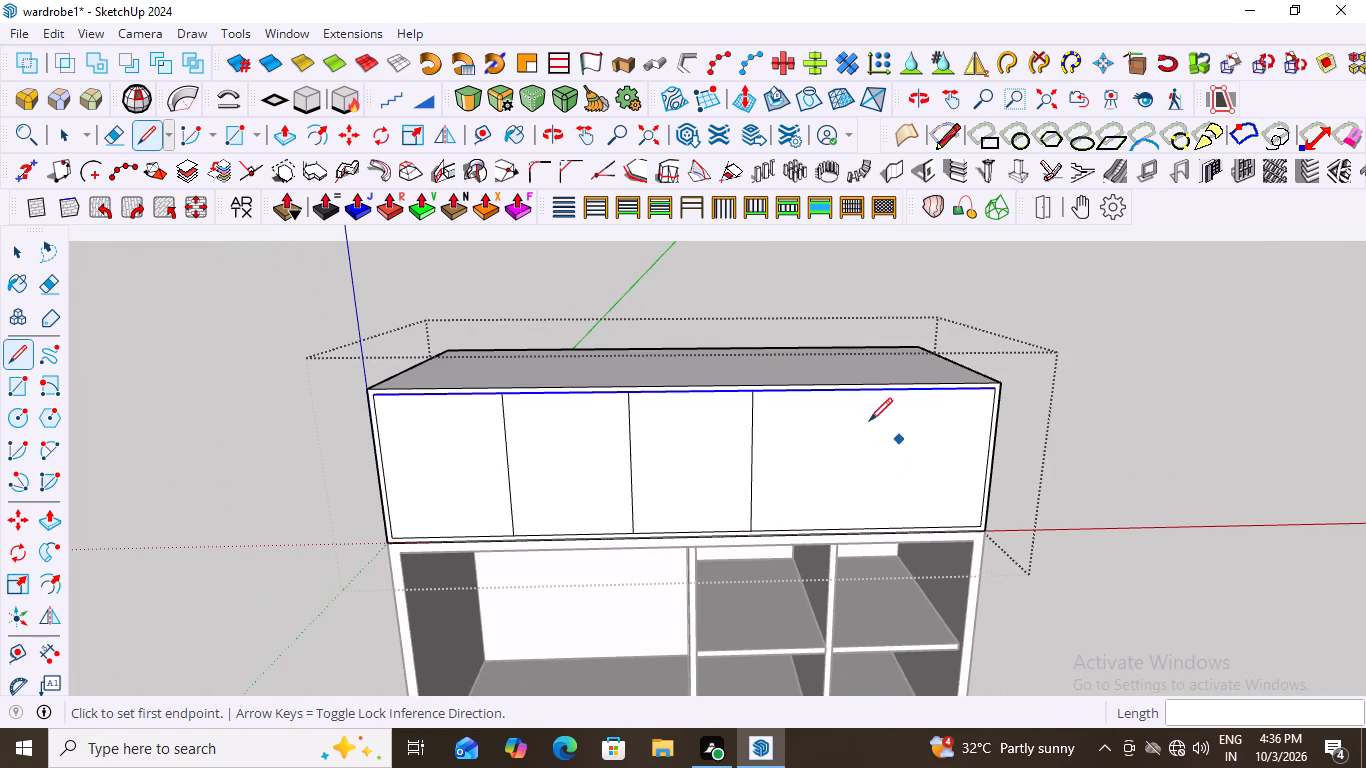
pyautogui.scroll(3, 850, 402)
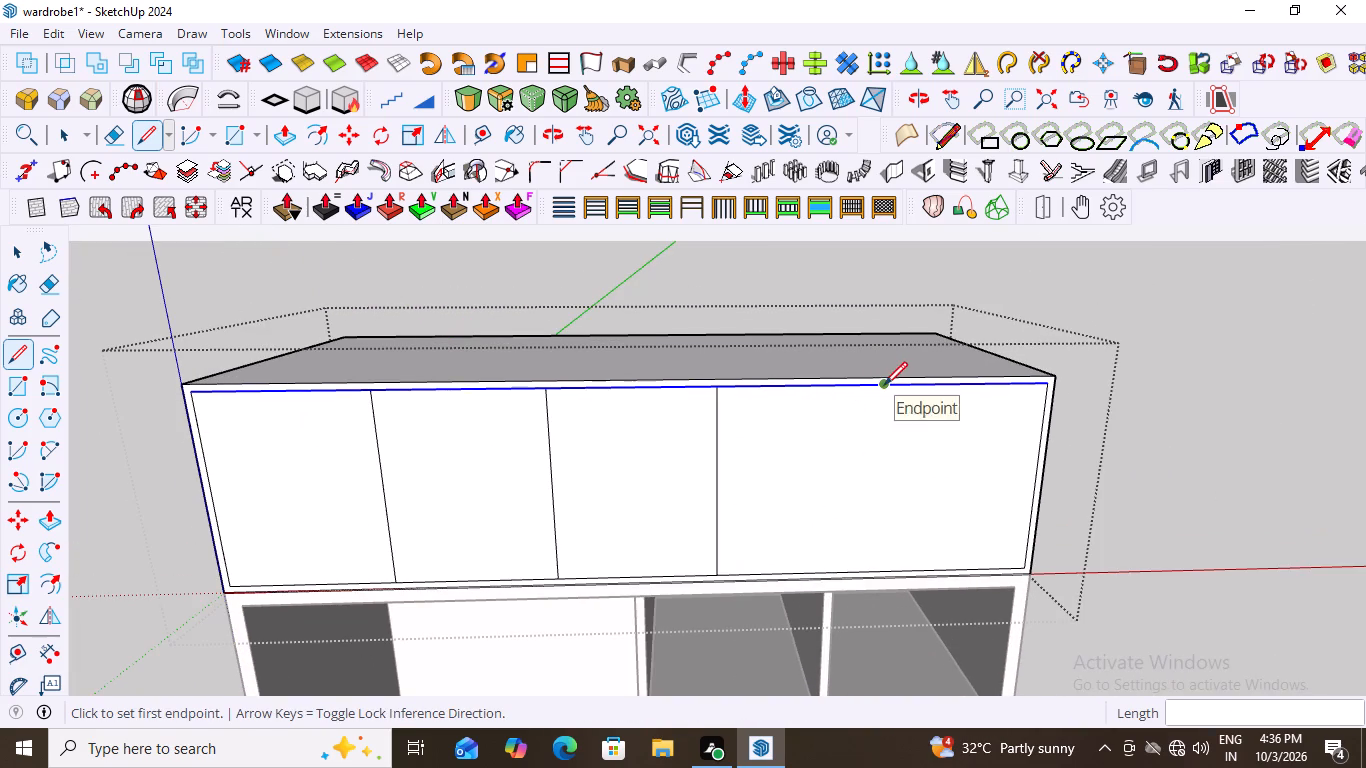
pyautogui.click(884, 385)
pyautogui.scroll(2, 882, 629)
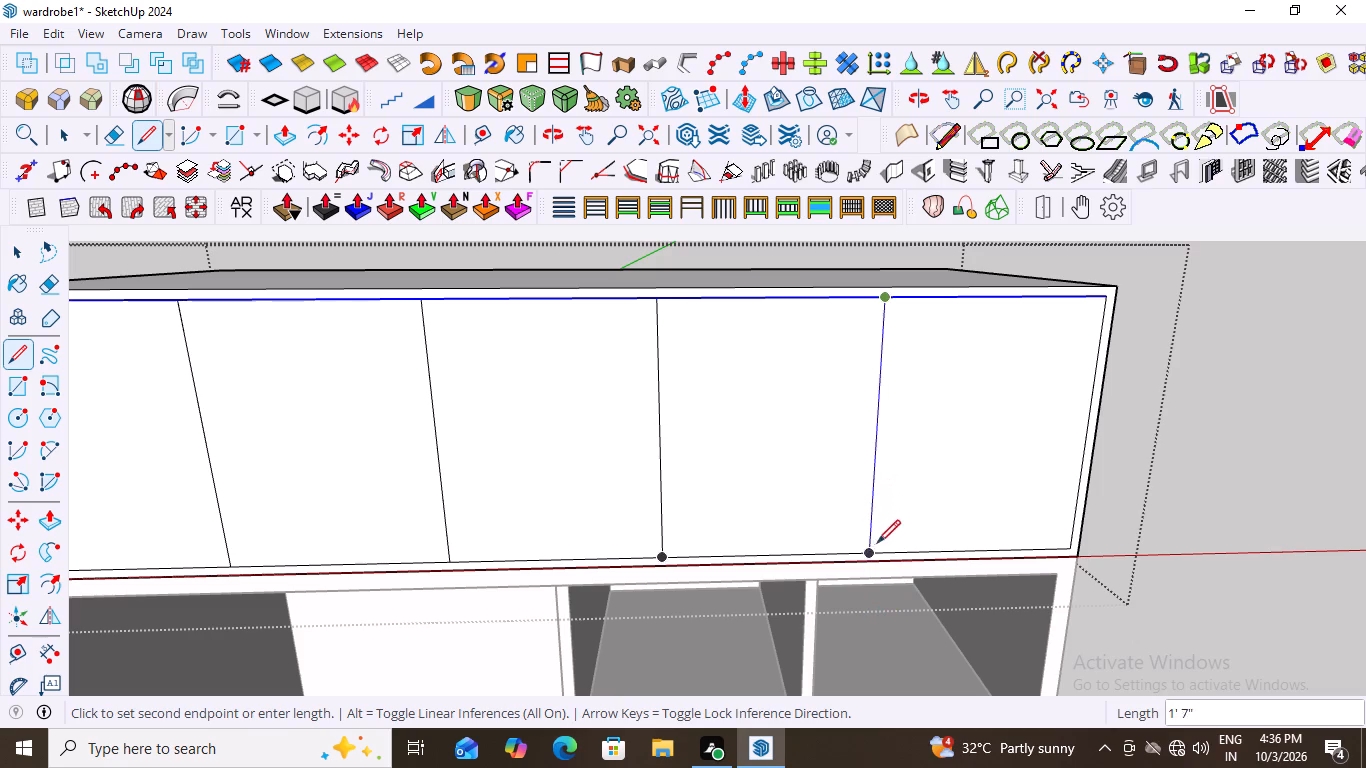
pyautogui.scroll(9, 865, 572)
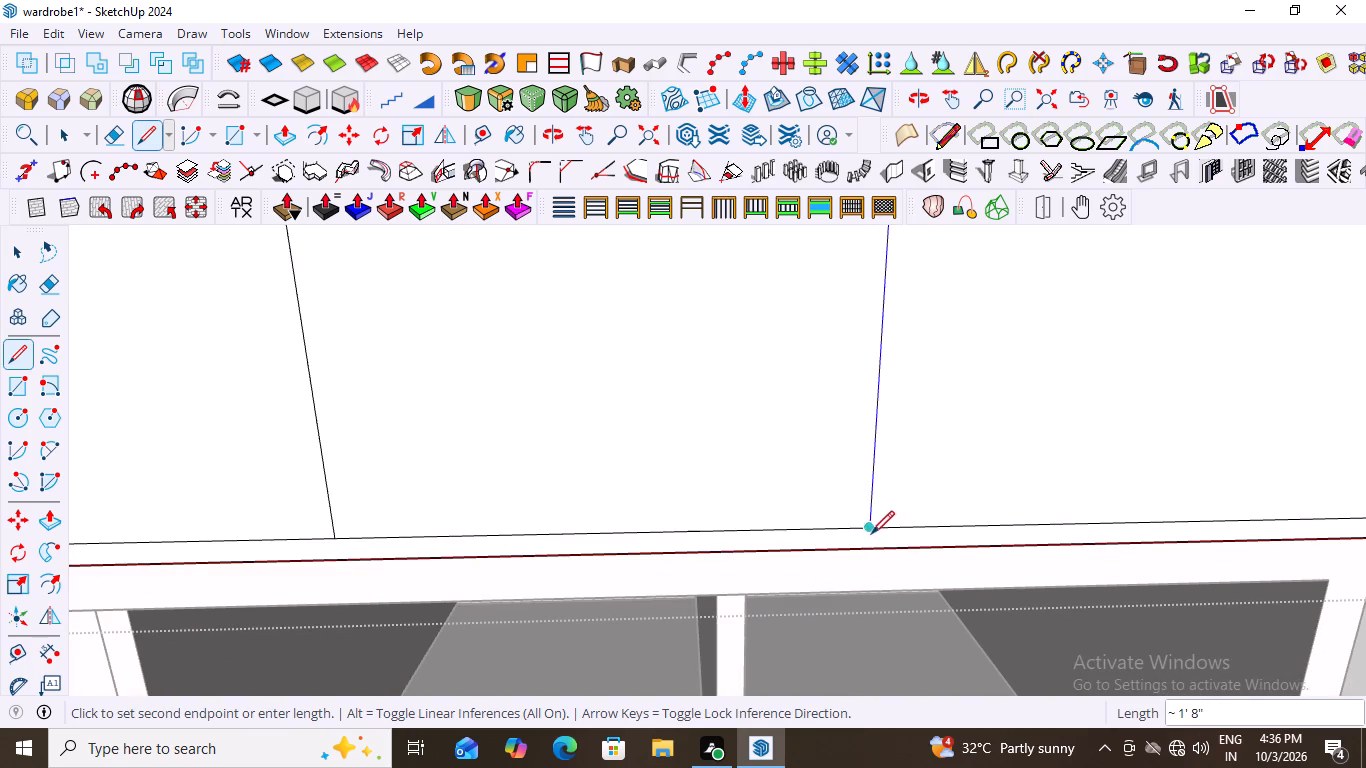
pyautogui.scroll(13, 870, 527)
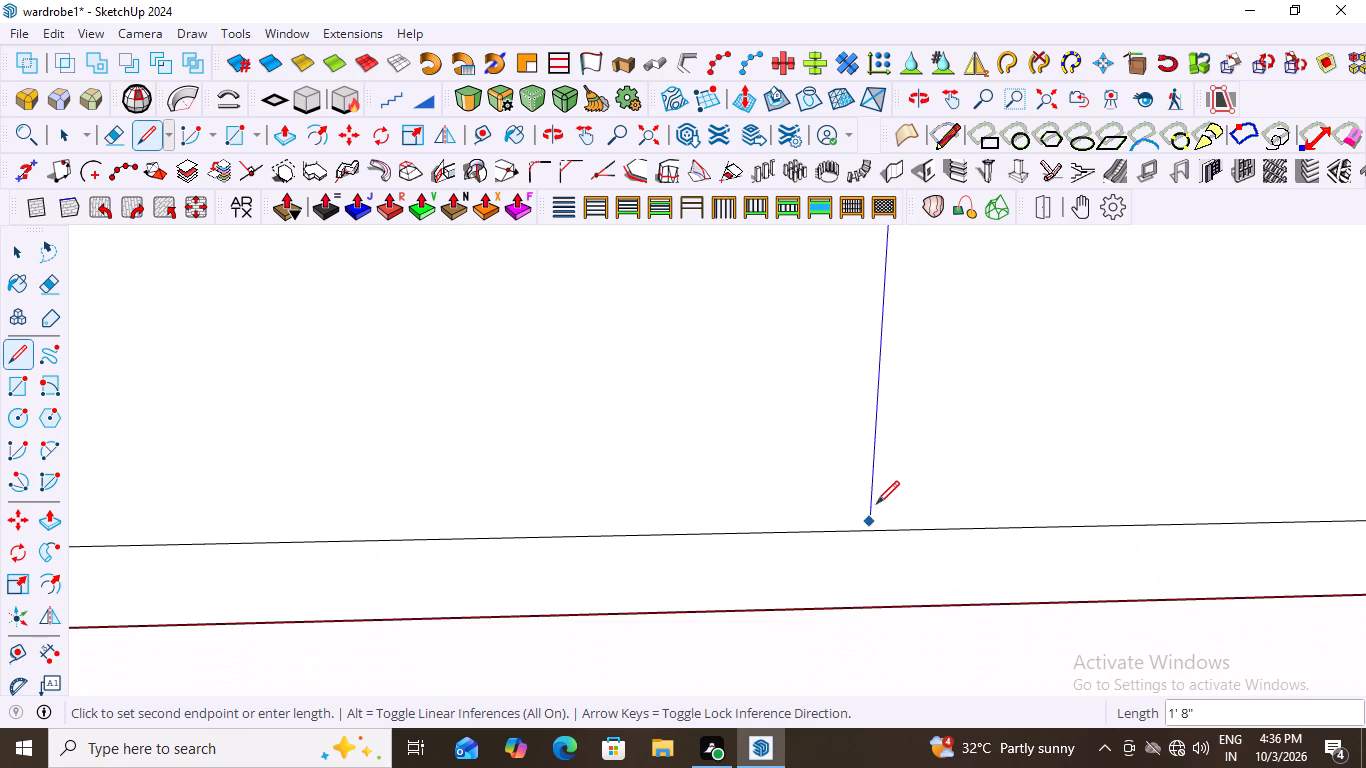
pyautogui.click(866, 534)
pyautogui.scroll(-12, 794, 513)
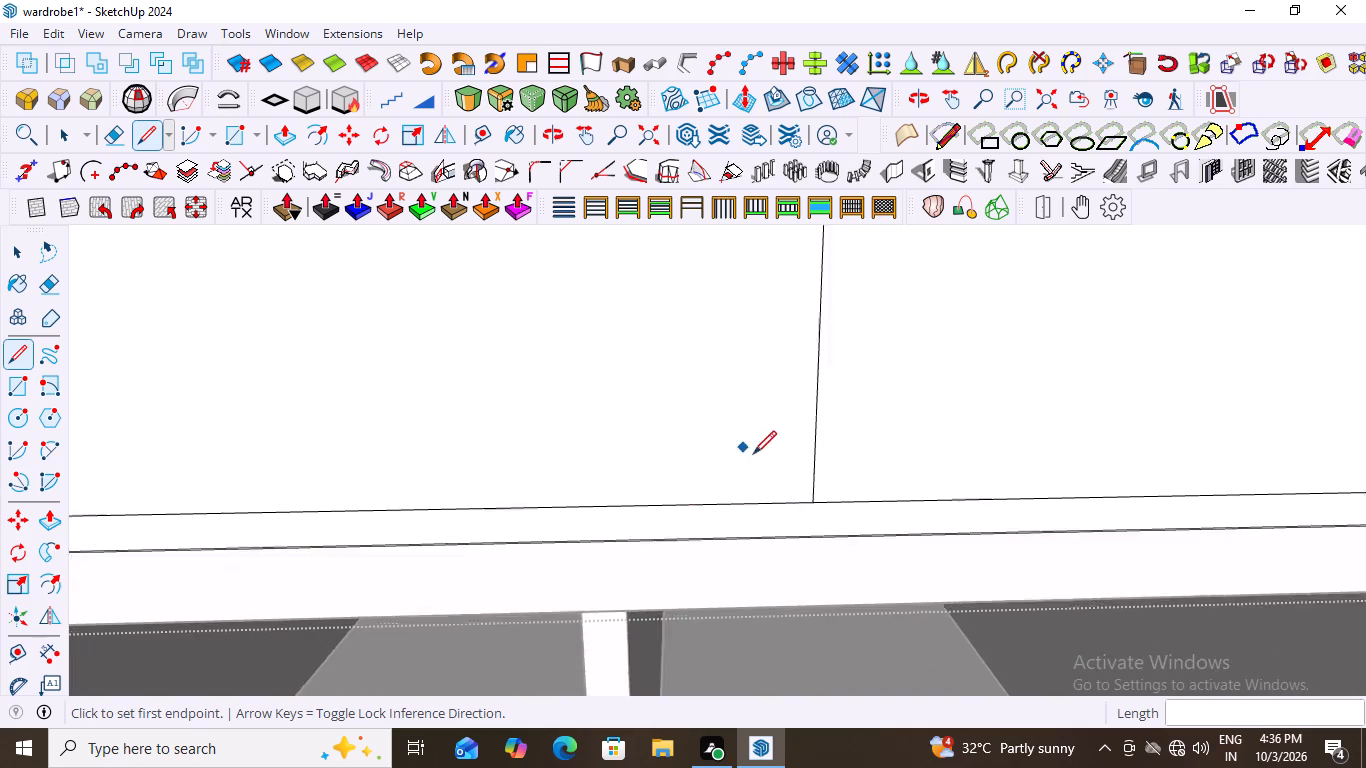
pyautogui.scroll(-20, 753, 454)
pyautogui.scroll(-1, 753, 454)
pyautogui.press('space')
pyautogui.click(1090, 522)
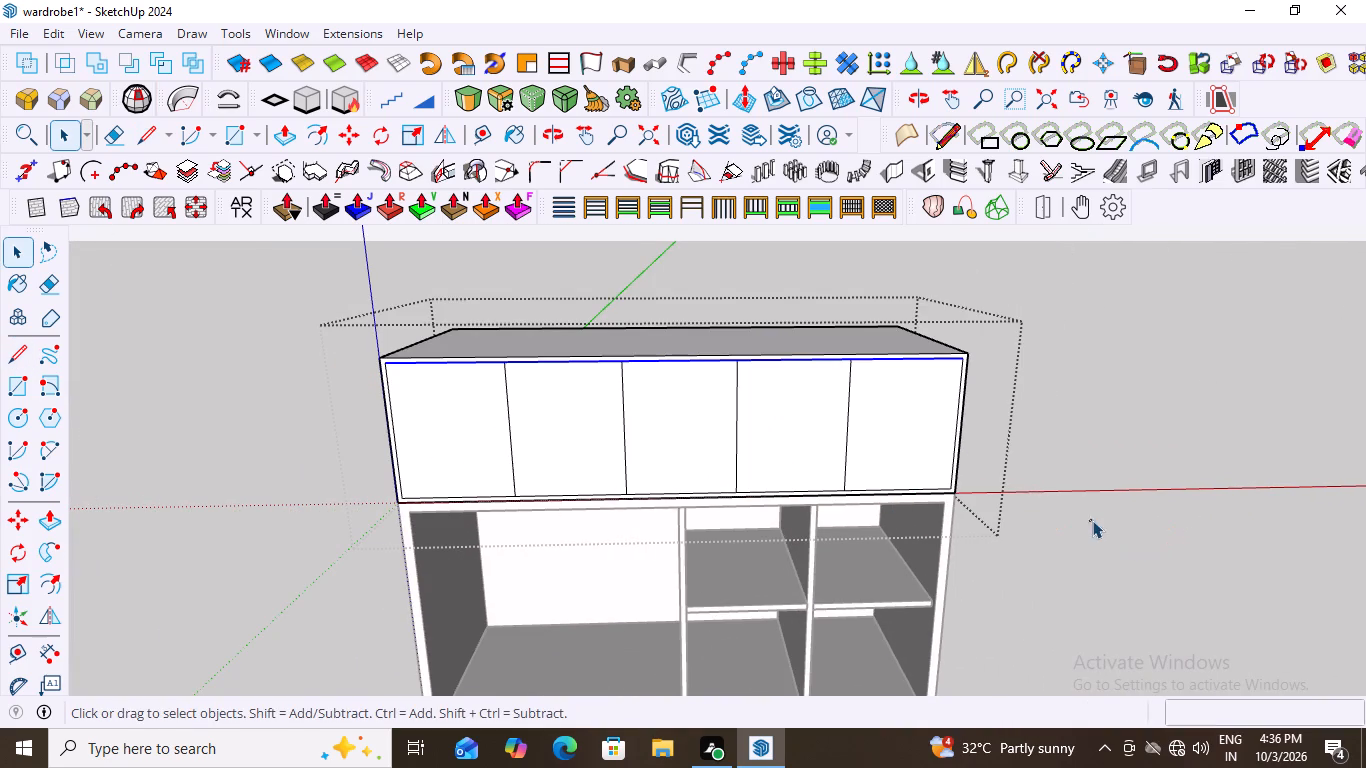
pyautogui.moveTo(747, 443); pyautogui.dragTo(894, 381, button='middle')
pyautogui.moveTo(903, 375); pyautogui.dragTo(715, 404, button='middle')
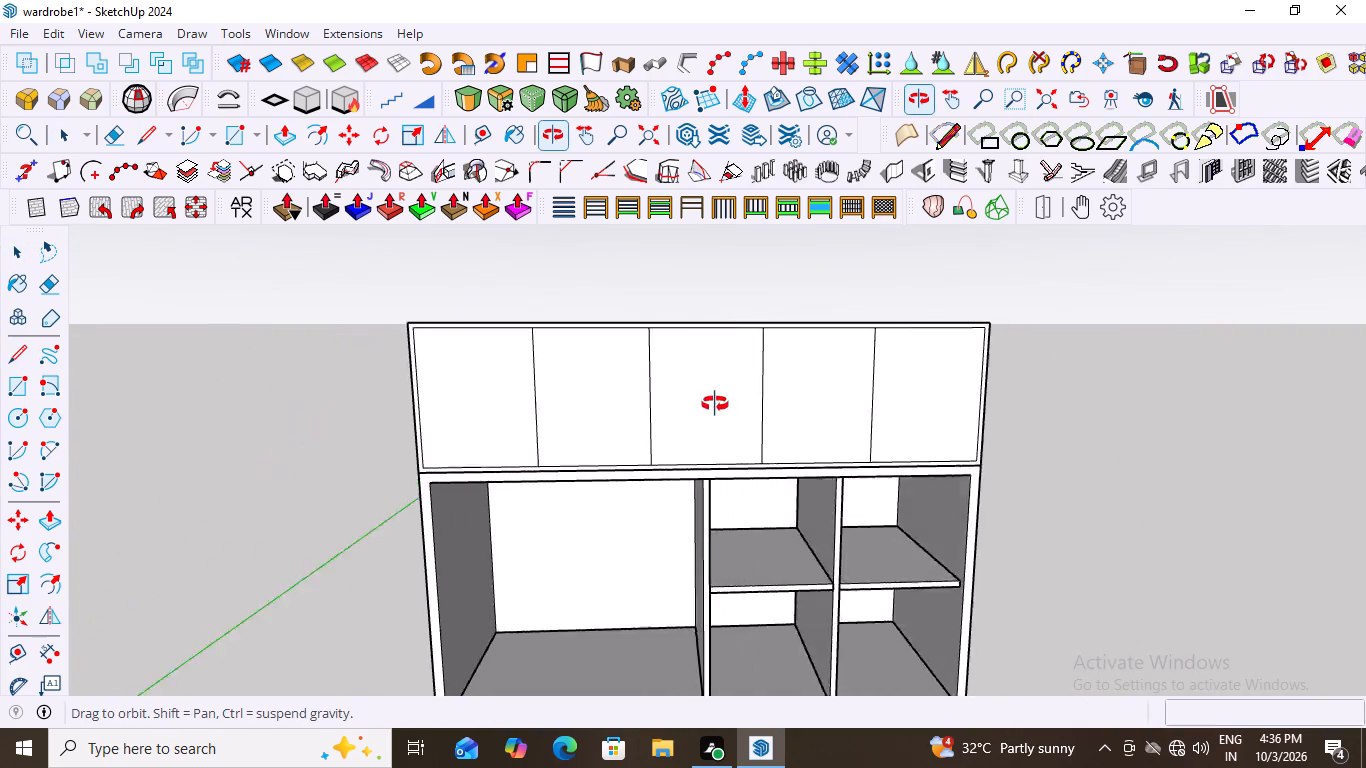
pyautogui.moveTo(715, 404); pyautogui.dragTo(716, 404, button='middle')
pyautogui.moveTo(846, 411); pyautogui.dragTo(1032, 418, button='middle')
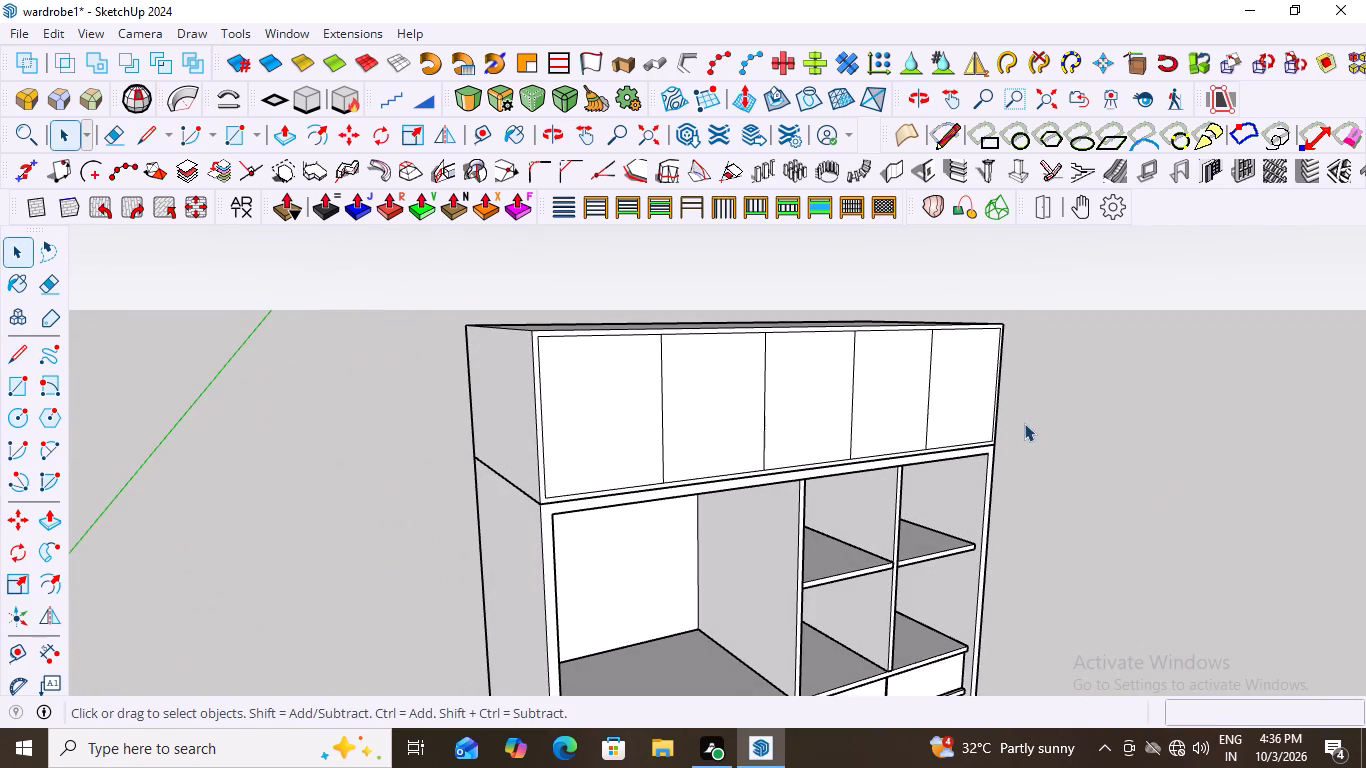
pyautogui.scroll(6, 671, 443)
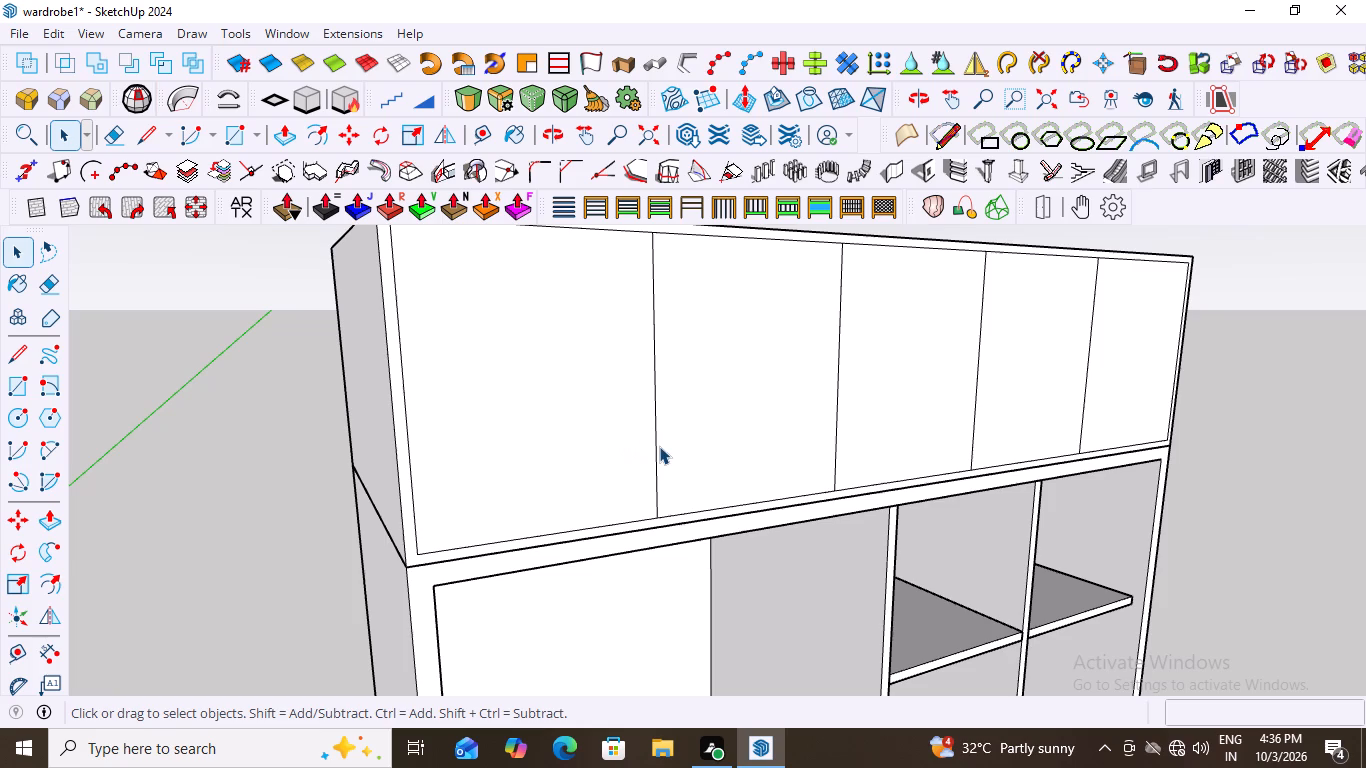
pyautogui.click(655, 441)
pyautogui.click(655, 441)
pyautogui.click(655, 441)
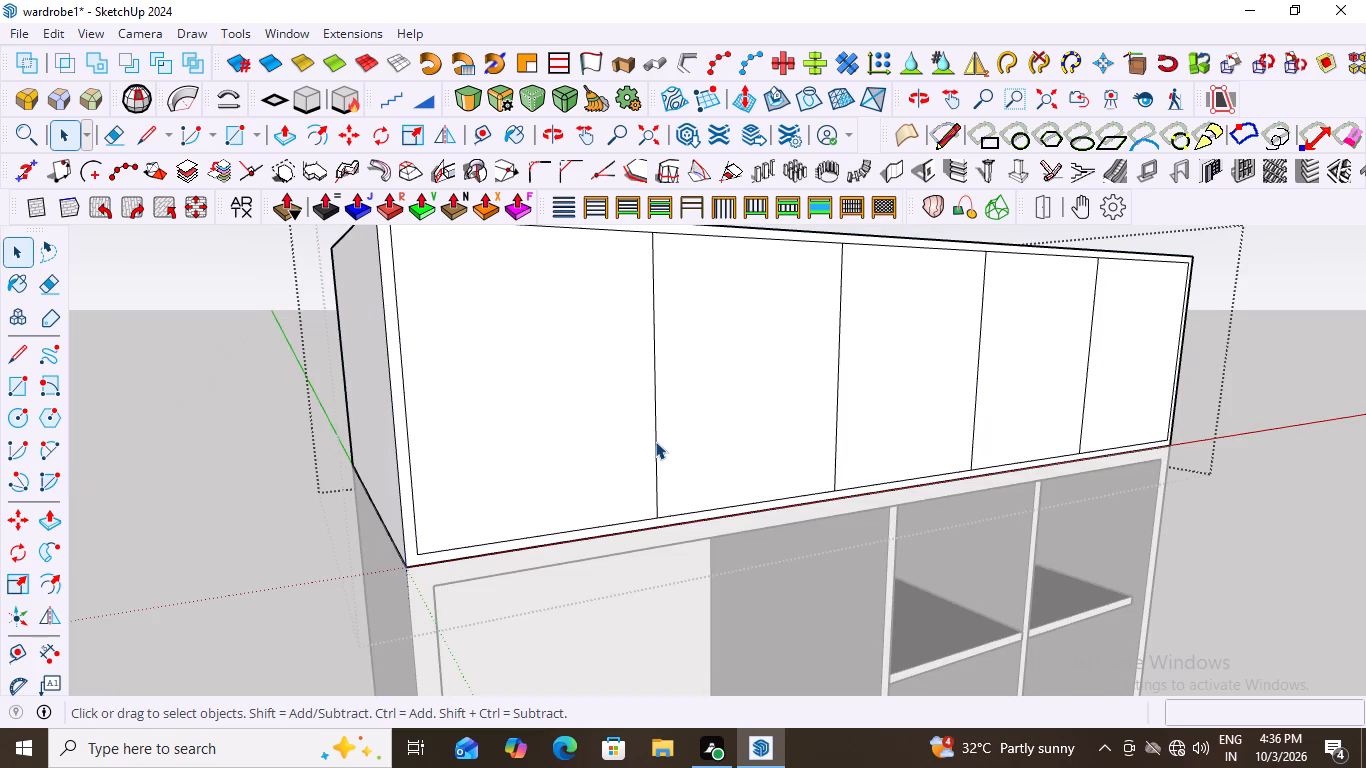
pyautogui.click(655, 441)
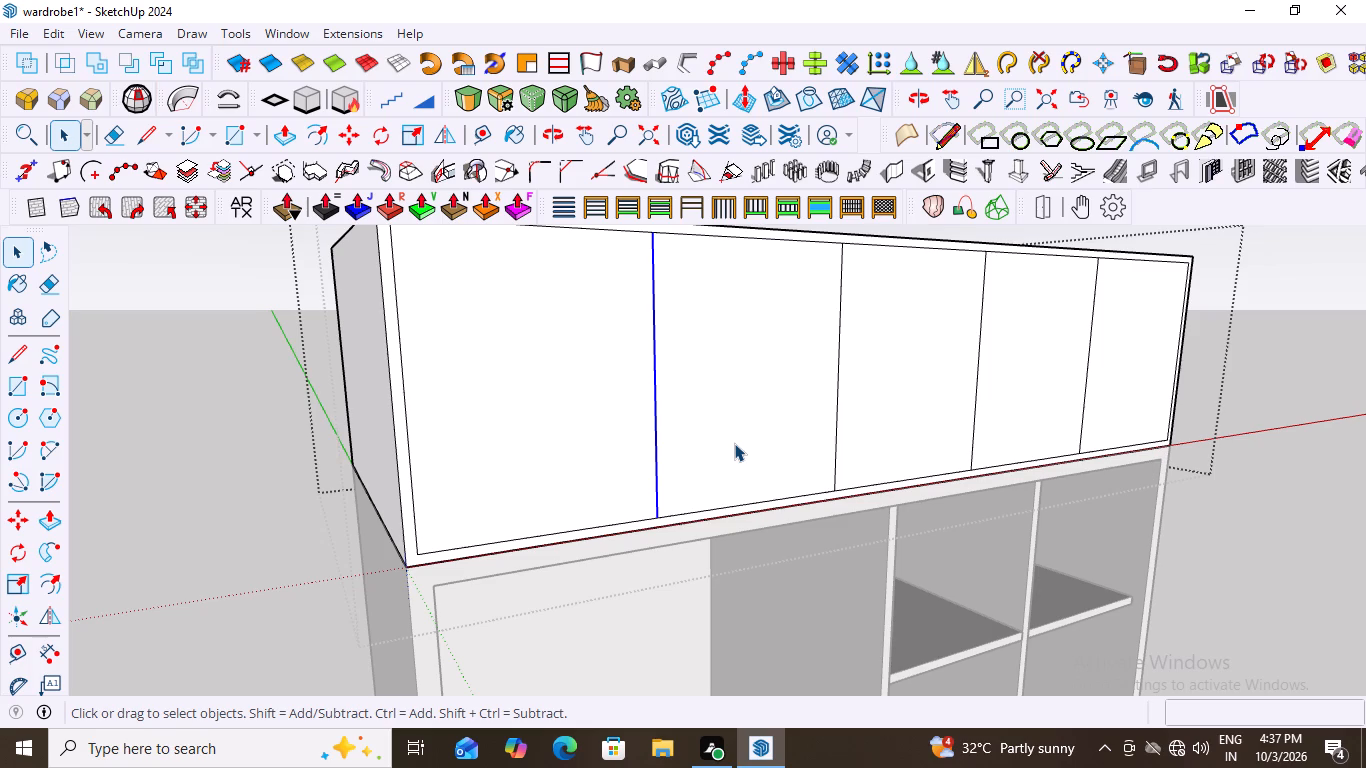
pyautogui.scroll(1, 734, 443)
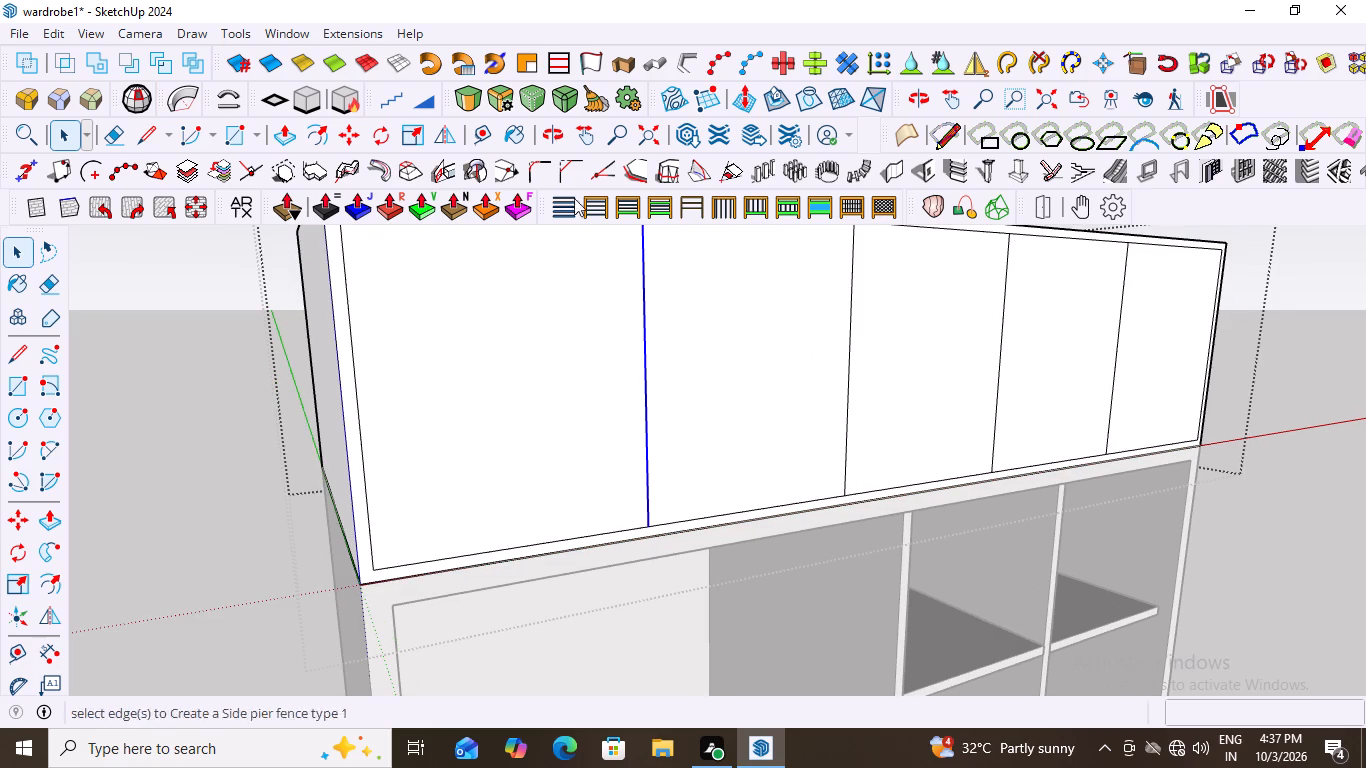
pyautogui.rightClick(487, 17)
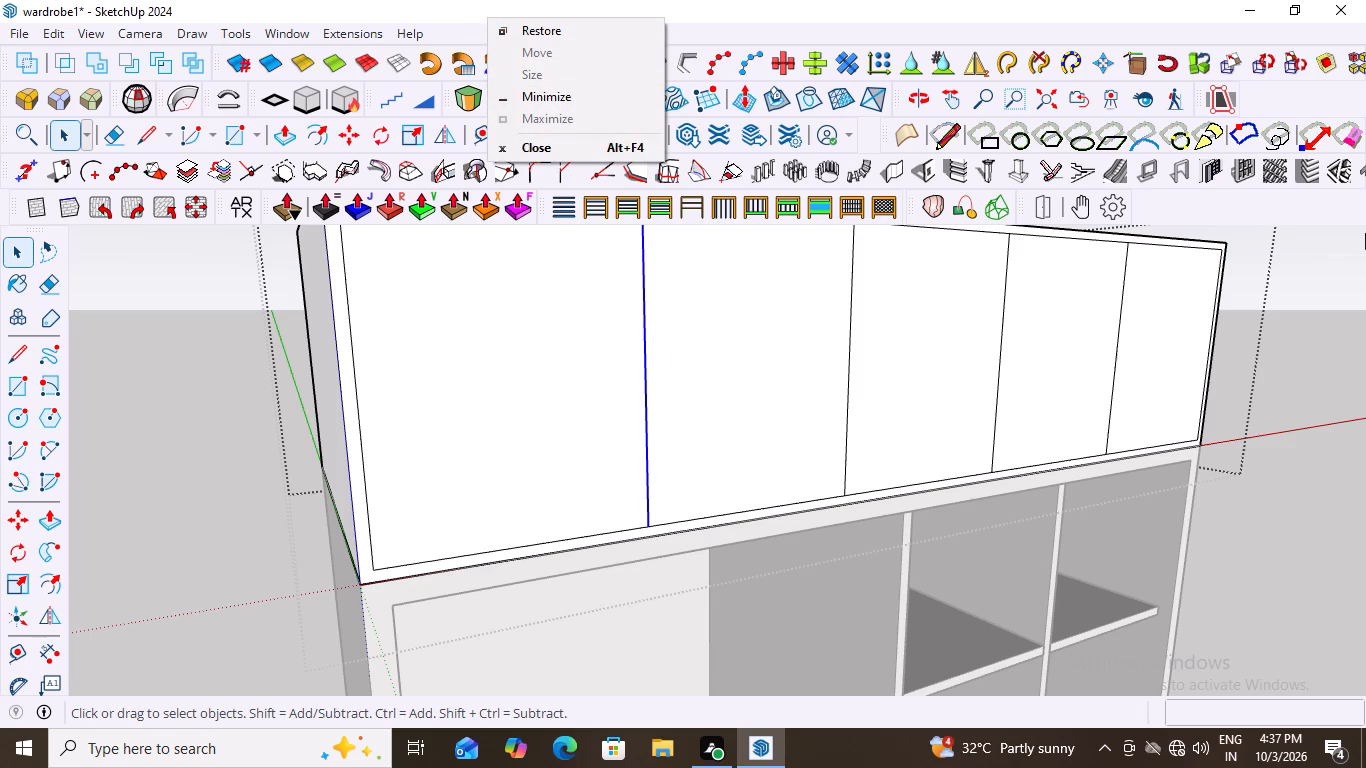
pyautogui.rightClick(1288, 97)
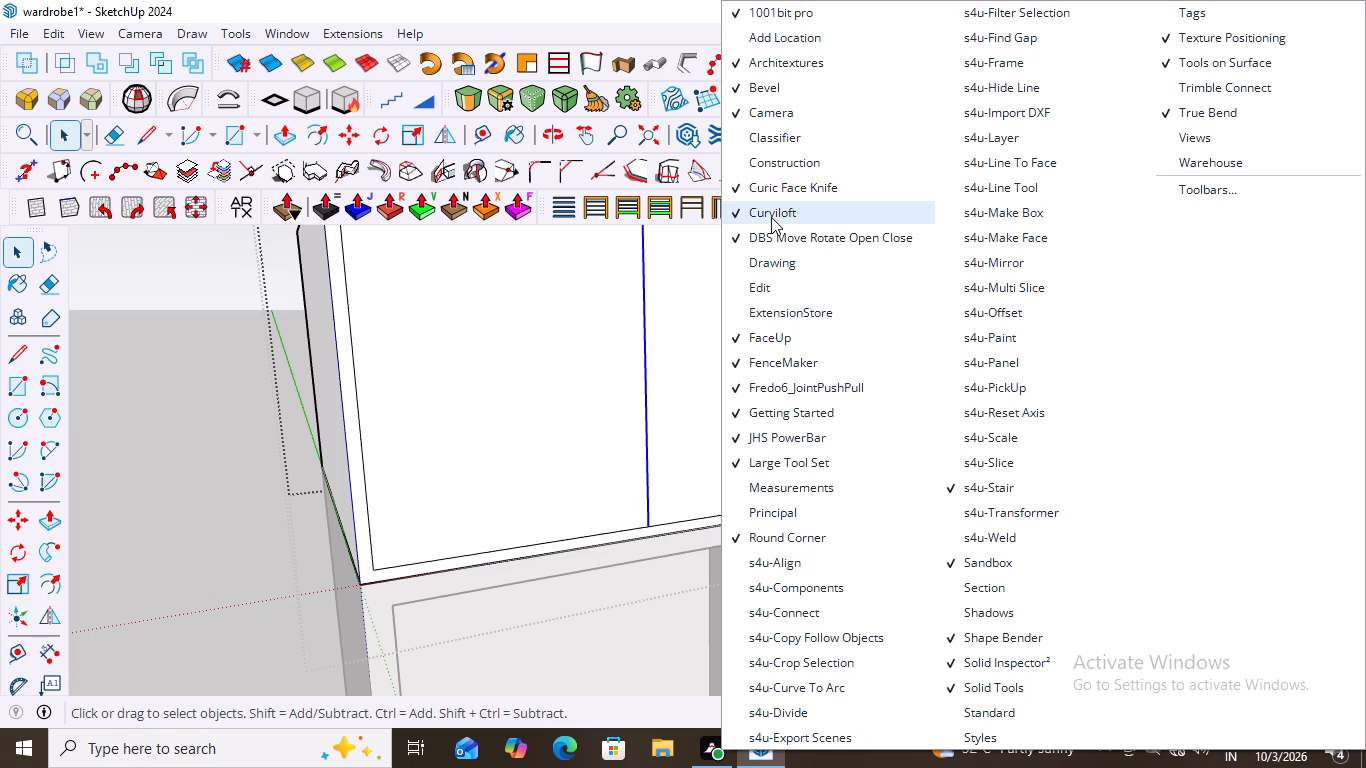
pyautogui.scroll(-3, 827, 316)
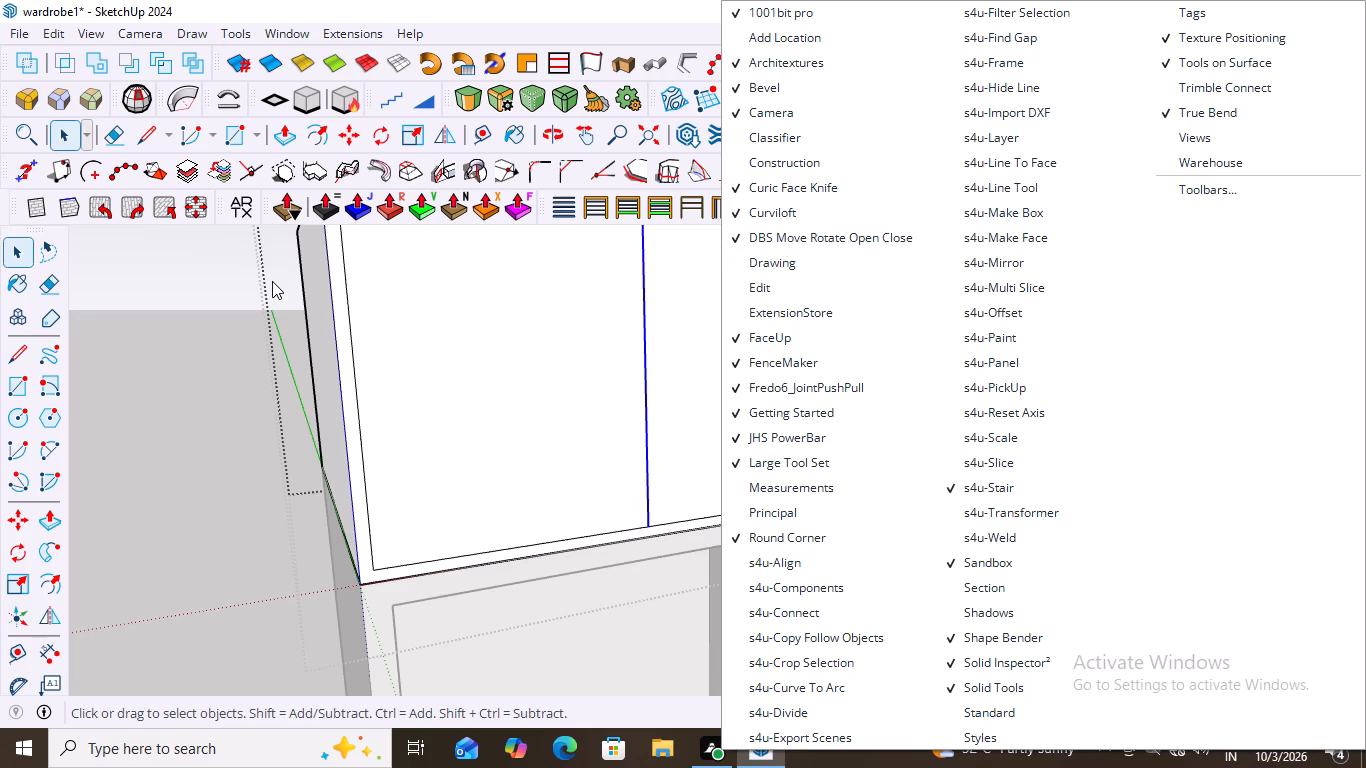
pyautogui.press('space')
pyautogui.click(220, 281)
# Copy the first vertical division line 9 mm toward the second one along the inset's lower edge.
pyautogui.scroll(-4, 397, 357)
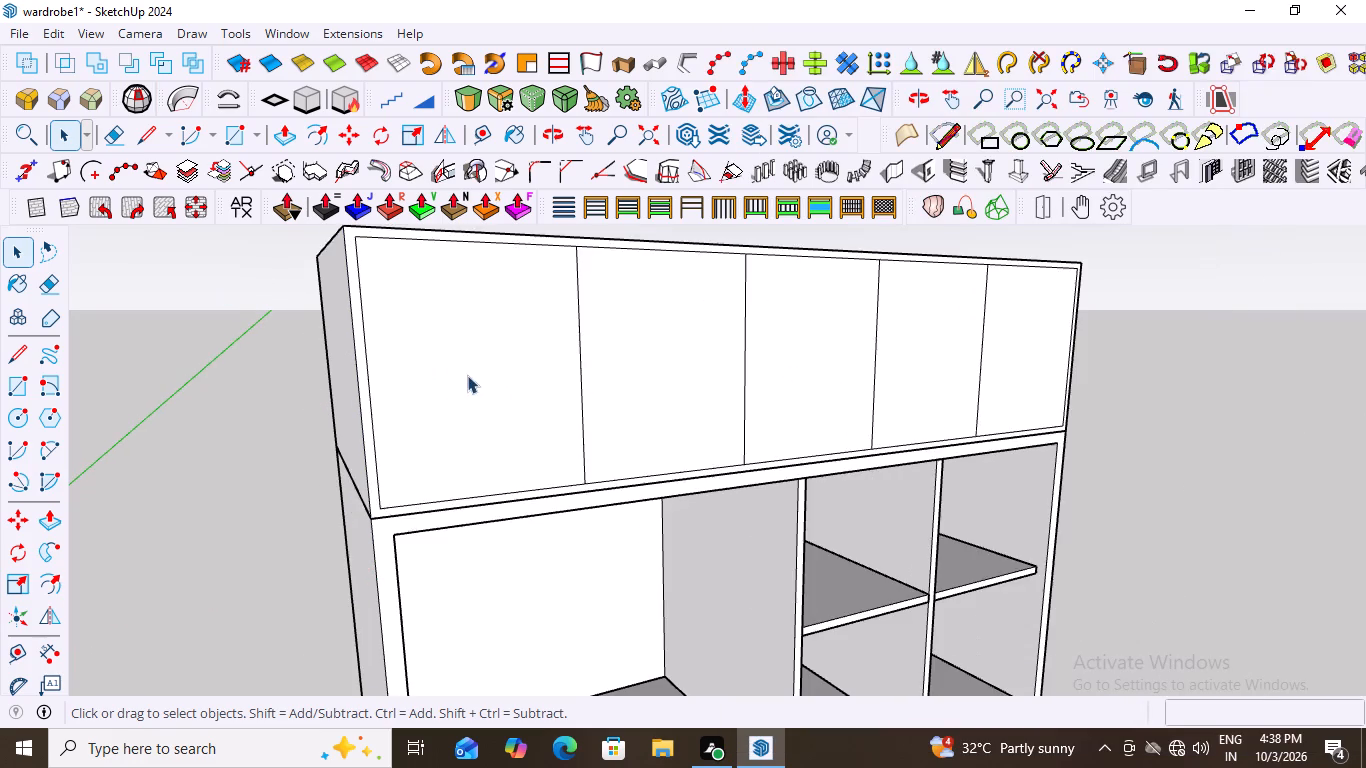
pyautogui.scroll(-2, 467, 375)
pyautogui.scroll(6, 571, 386)
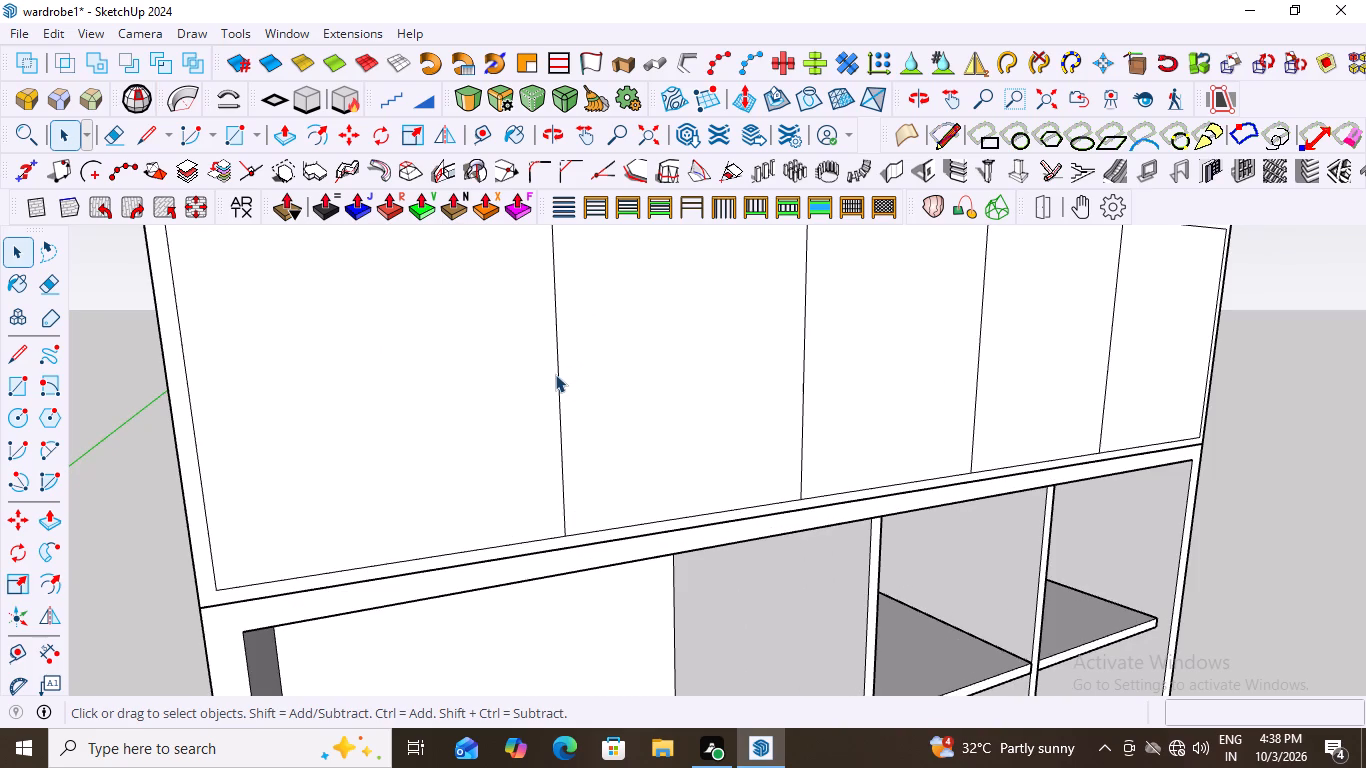
pyautogui.click(554, 374)
pyautogui.click(557, 374)
pyautogui.click(557, 374)
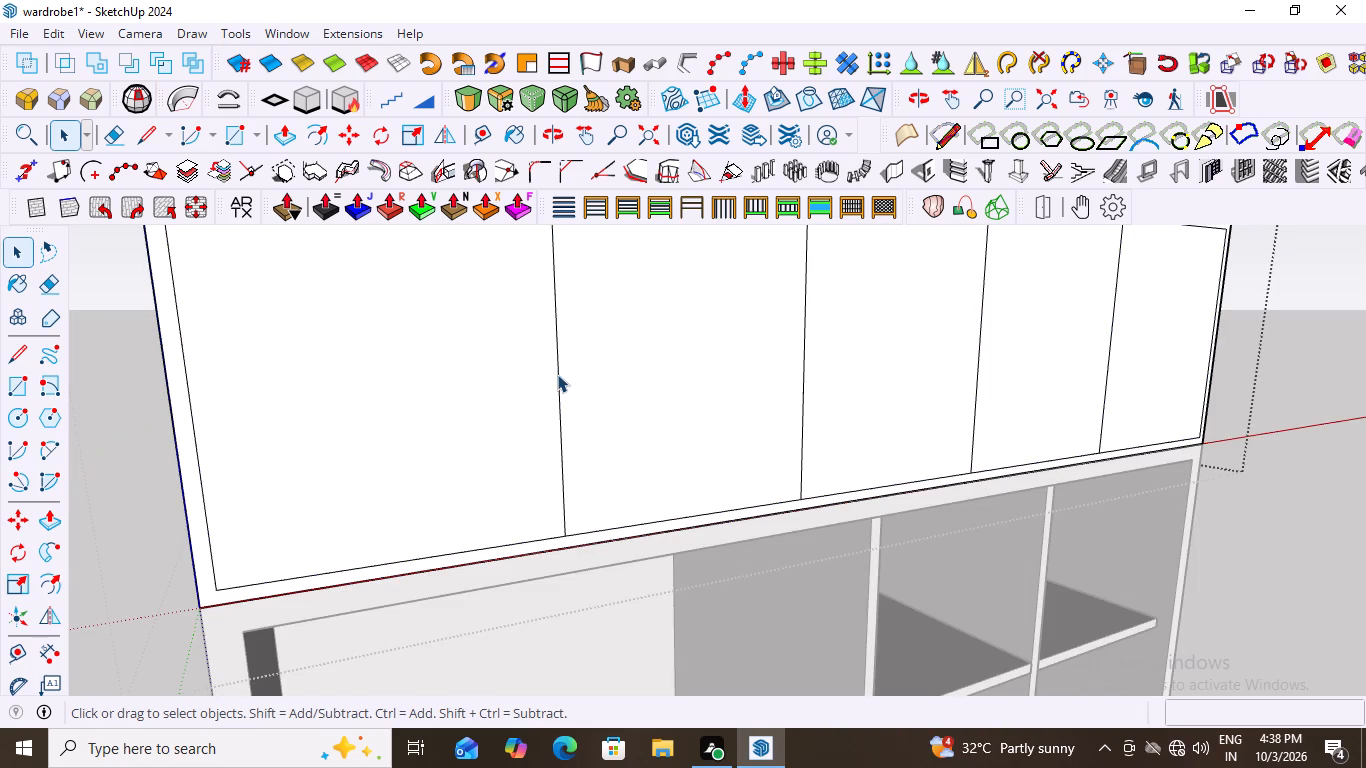
pyautogui.click(557, 374)
pyautogui.scroll(-10, 559, 379)
pyautogui.moveTo(612, 379); pyautogui.dragTo(619, 411, button='middle')
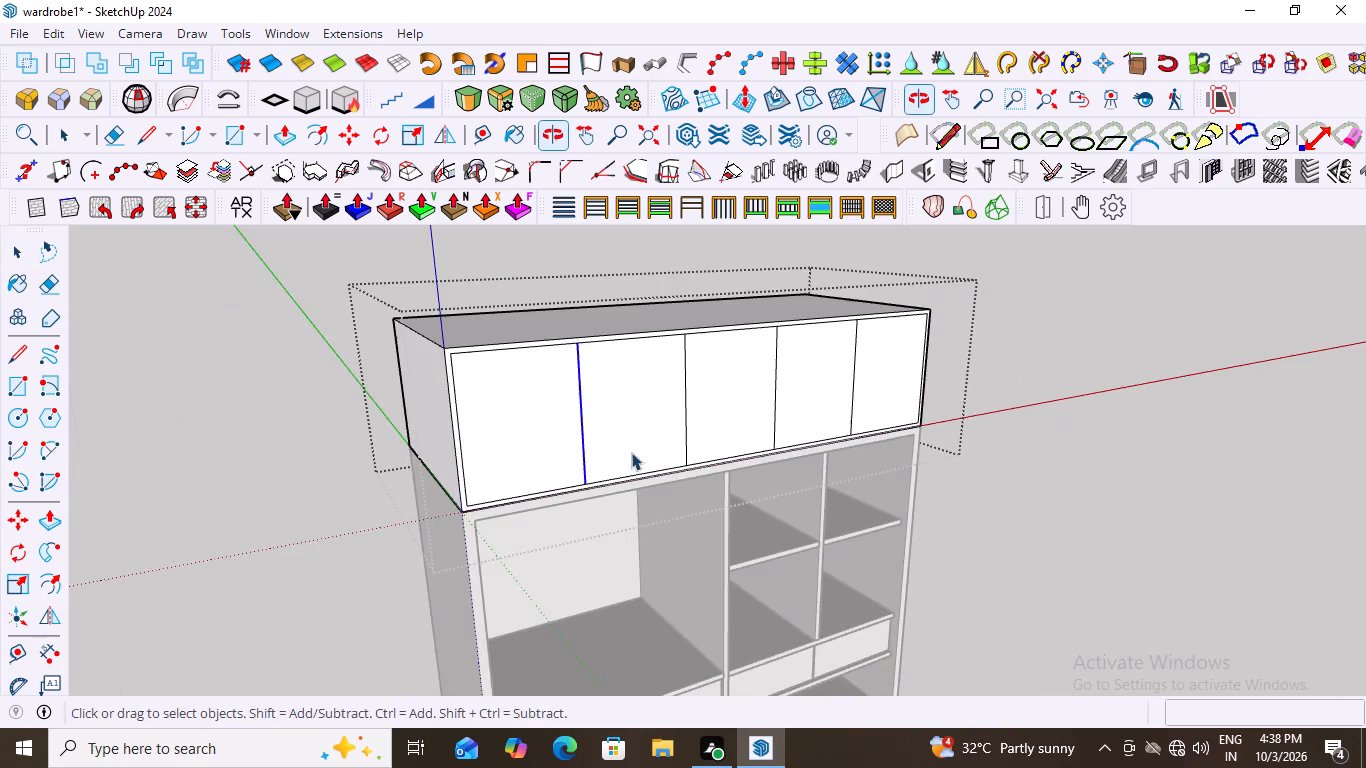
pyautogui.middleClick(631, 455)
pyautogui.scroll(6, 573, 461)
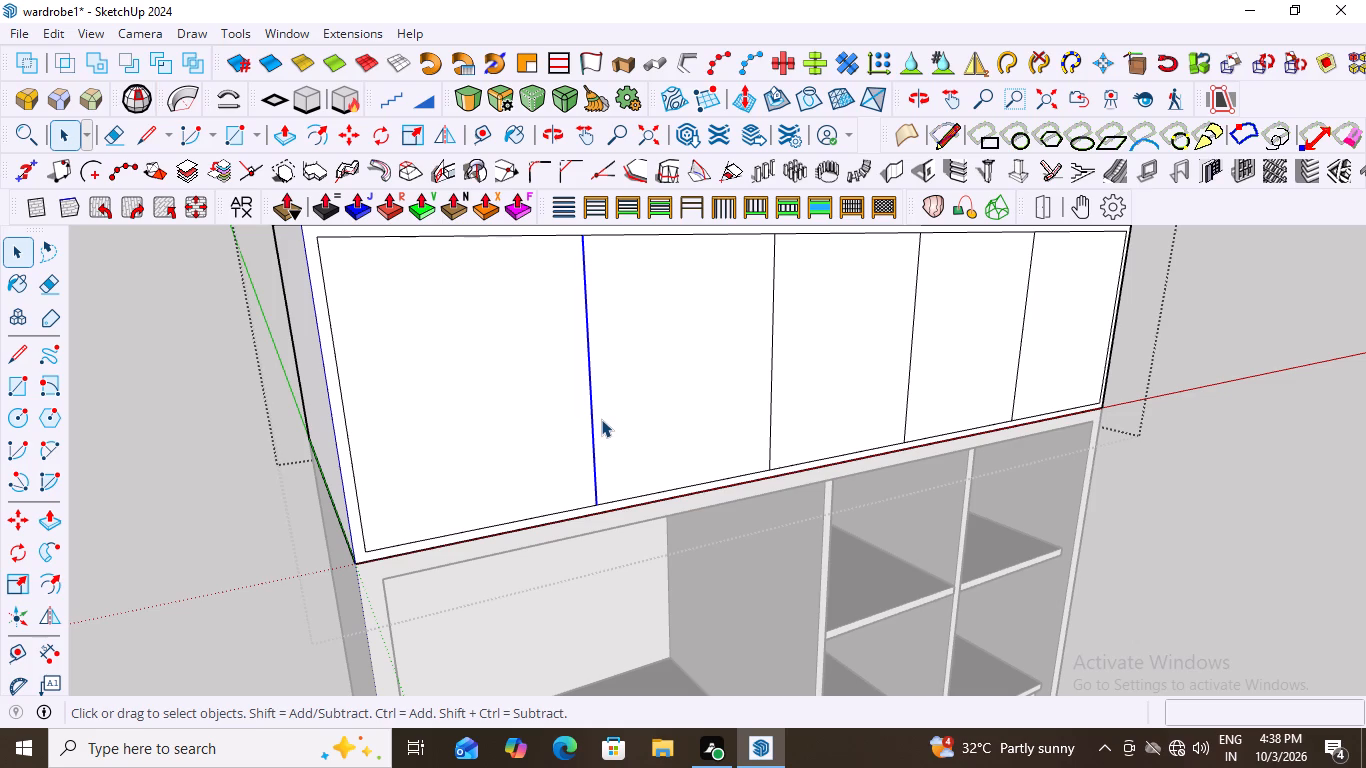
pyautogui.scroll(-5, 601, 423)
pyautogui.scroll(3, 656, 450)
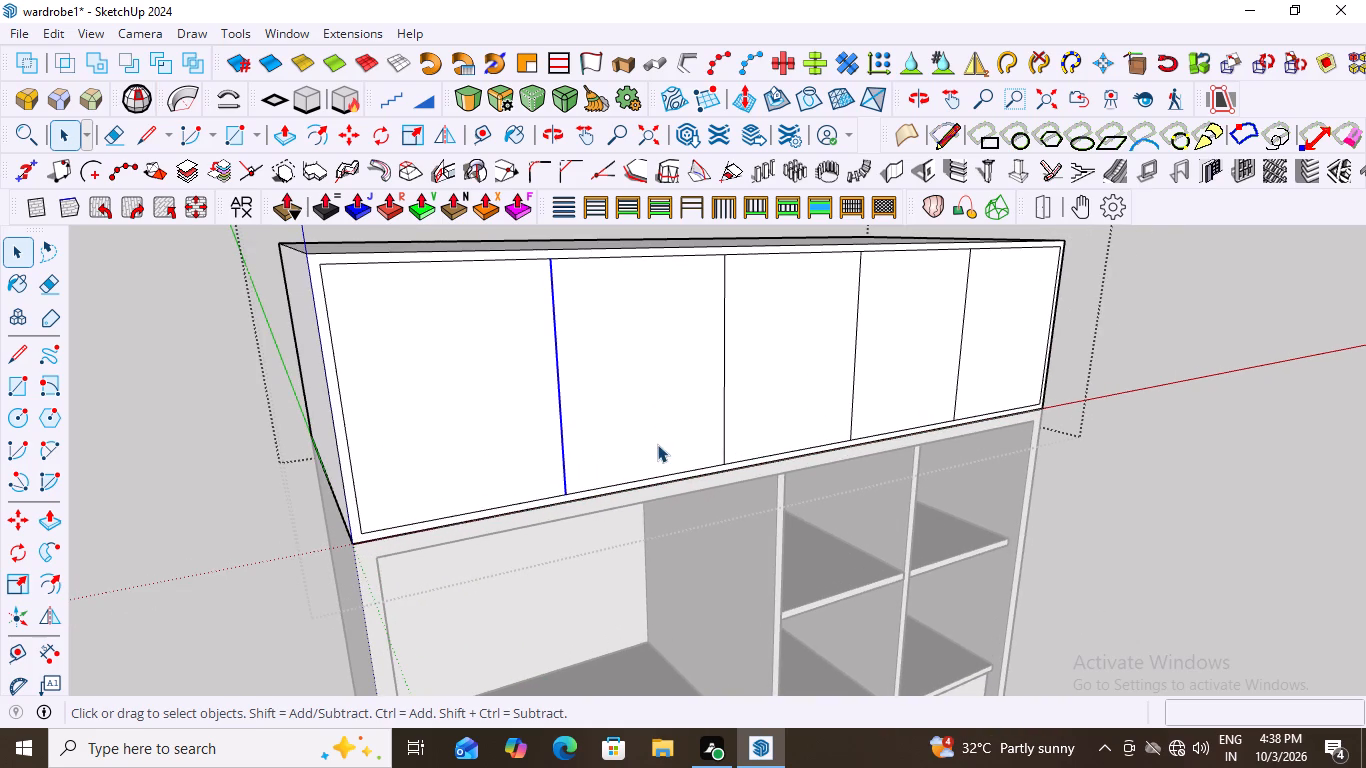
pyautogui.press('m')
pyautogui.click(565, 493)
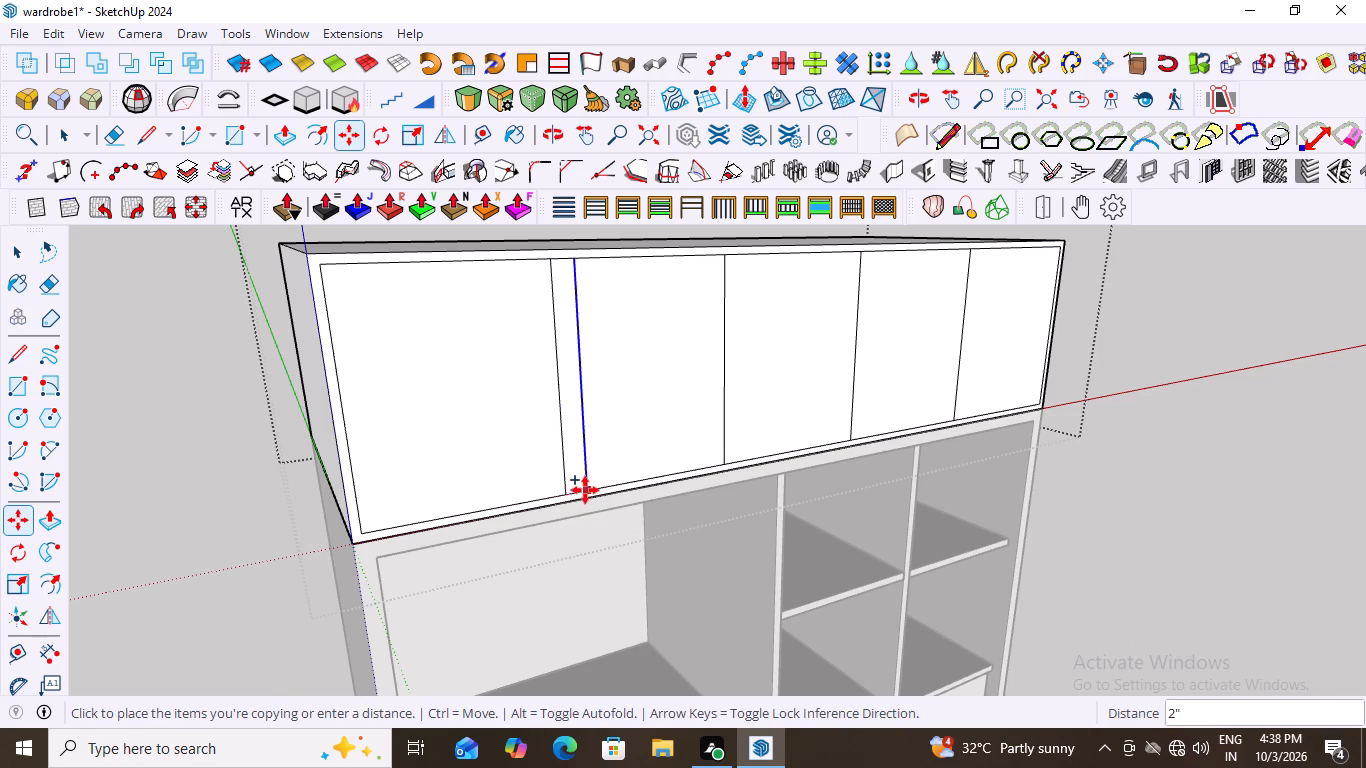
pyautogui.scroll(3, 578, 492)
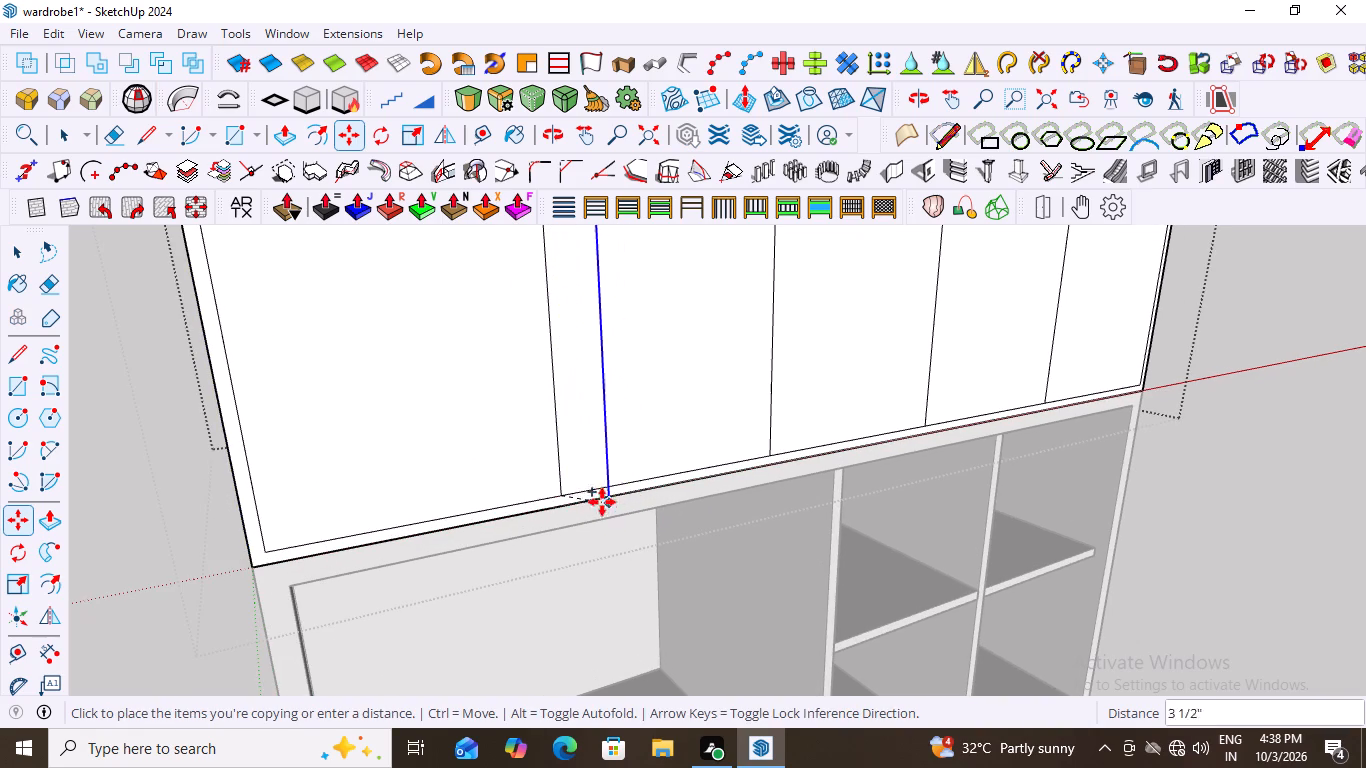
pyautogui.scroll(8, 567, 494)
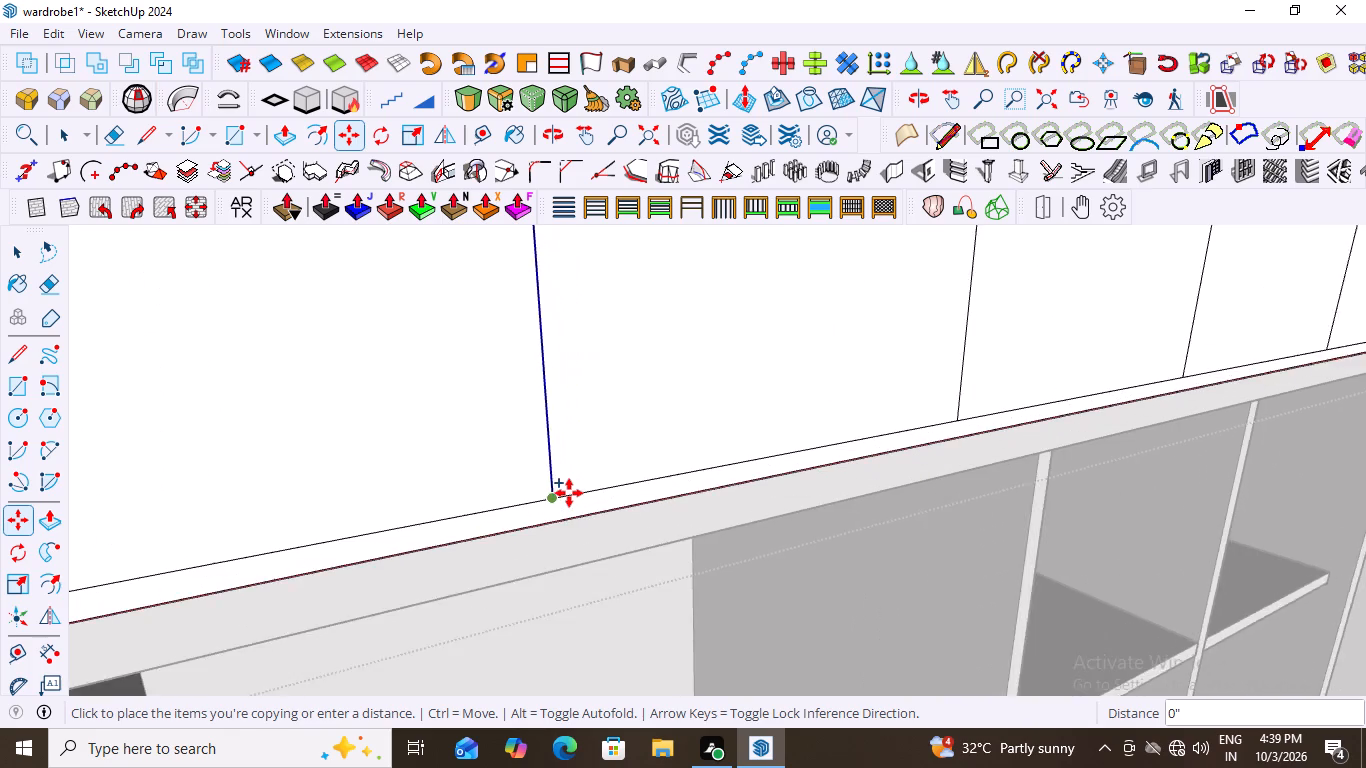
pyautogui.scroll(4, 569, 493)
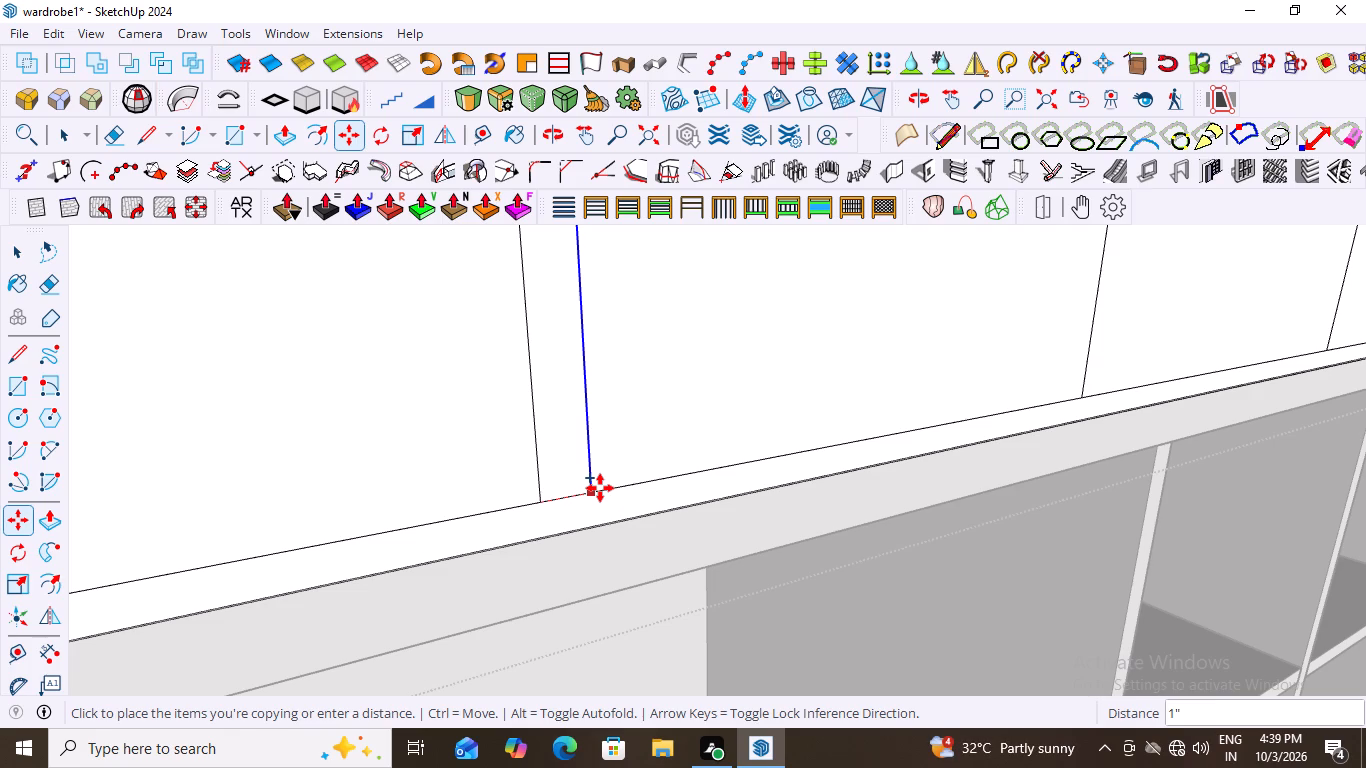
pyautogui.write('9mm')
pyautogui.press('Return')
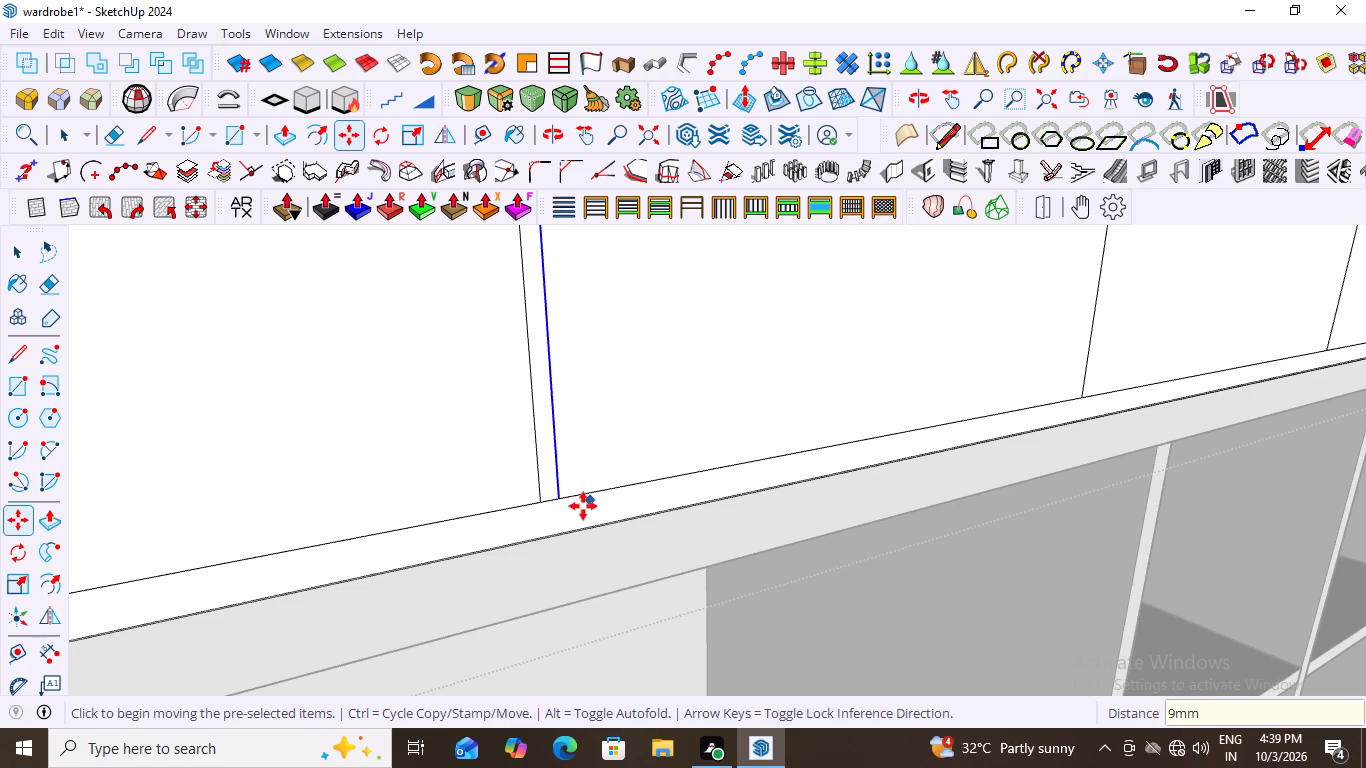
# Copy the new offset line 18 mm back past the first division line to mark the strip's other side.
pyautogui.click(560, 499)
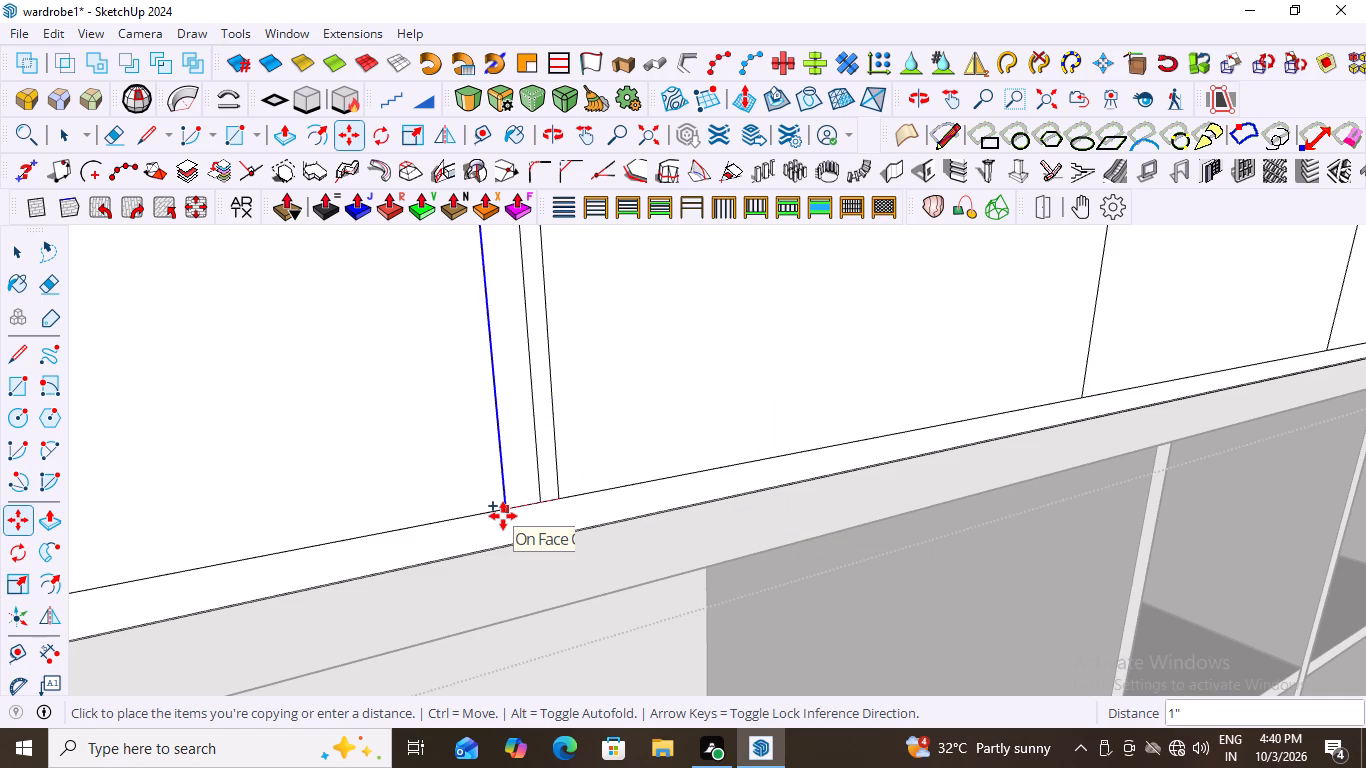
pyautogui.write('18mm')
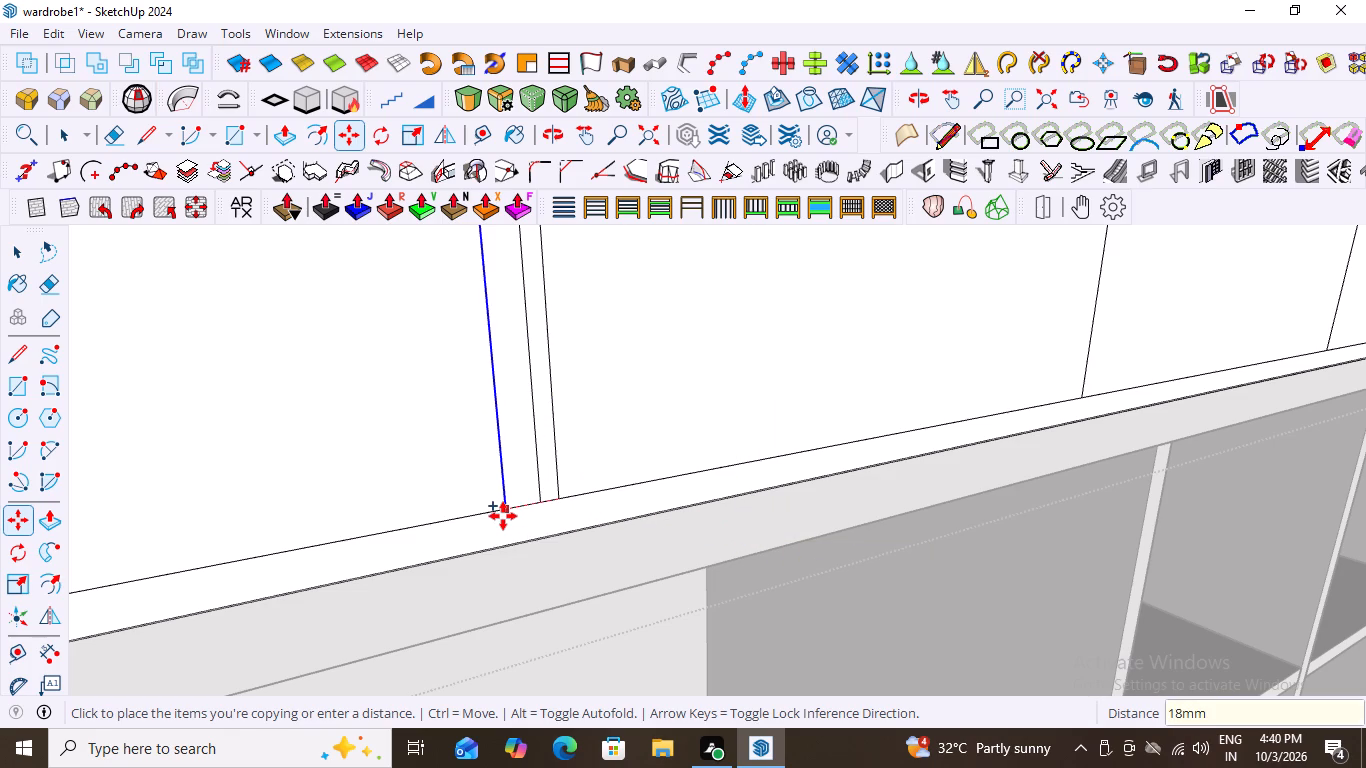
pyautogui.press('Return')
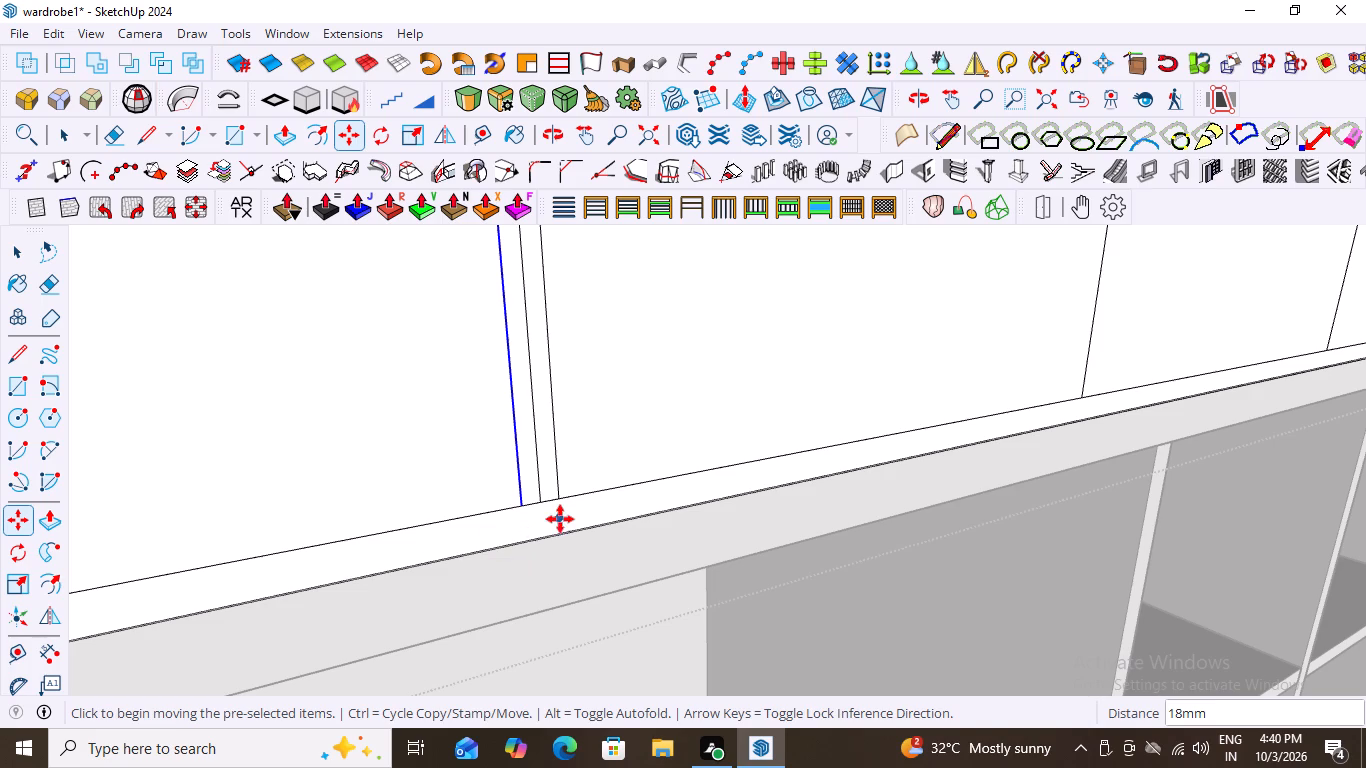
pyautogui.scroll(-2, 584, 522)
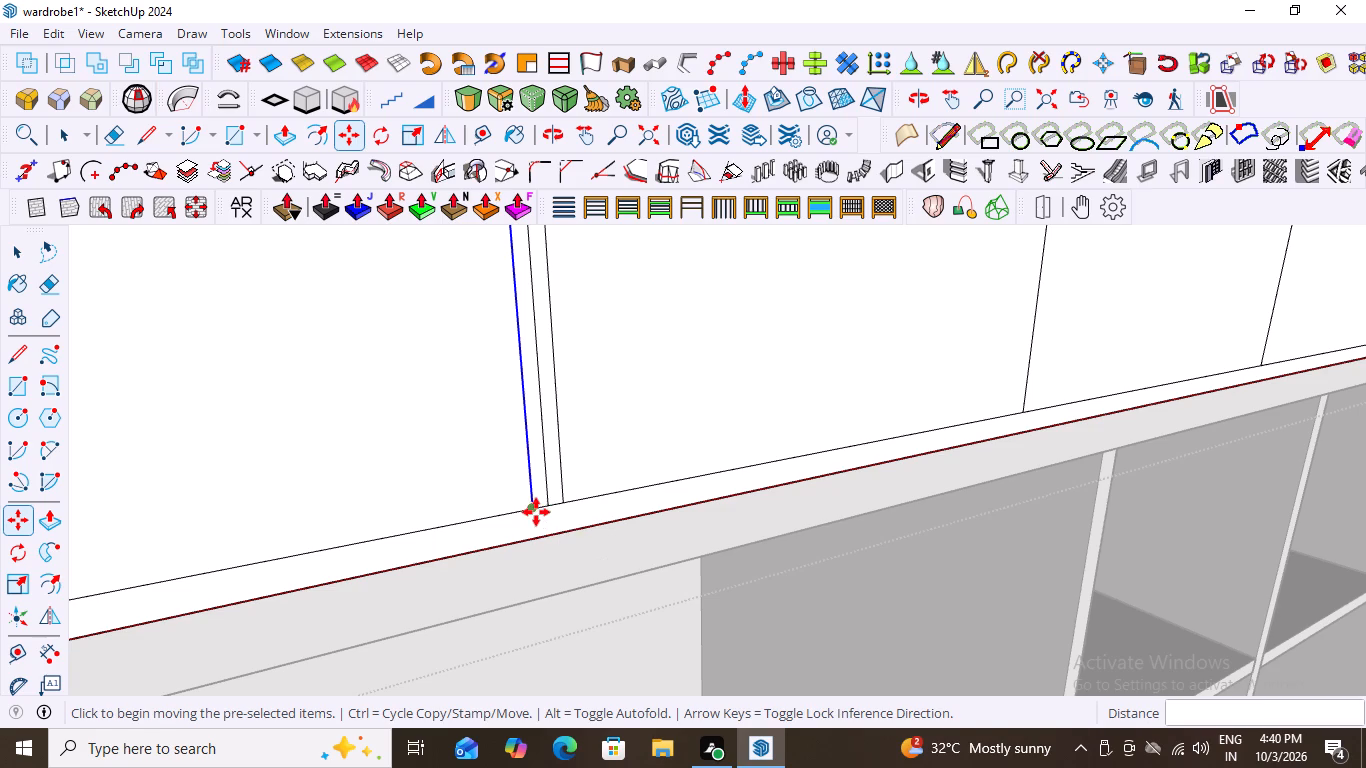
pyautogui.press('space')
pyautogui.scroll(-20, 405, 458)
pyautogui.scroll(-4, 405, 458)
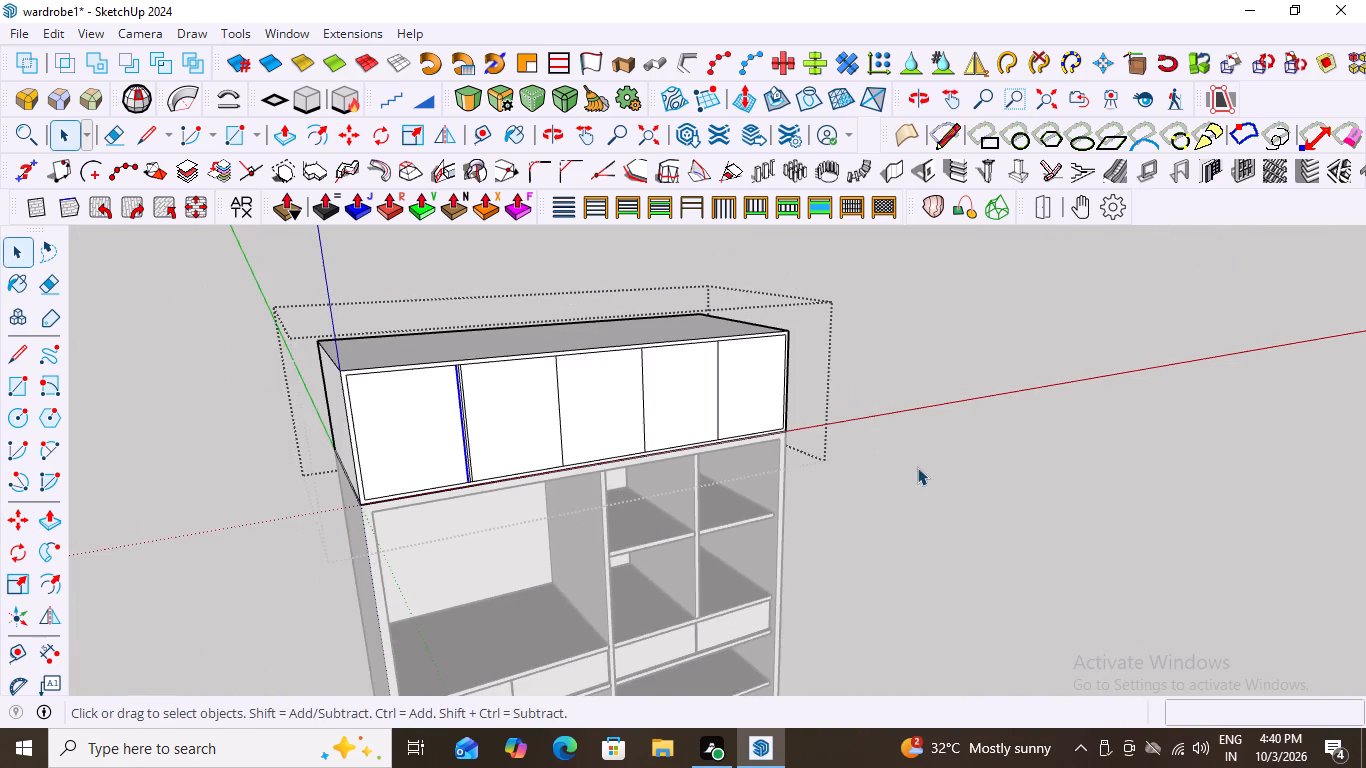
pyautogui.click(965, 452)
# Delete the first division line running down the middle between the strip's two side lines.
pyautogui.scroll(13, 350, 508)
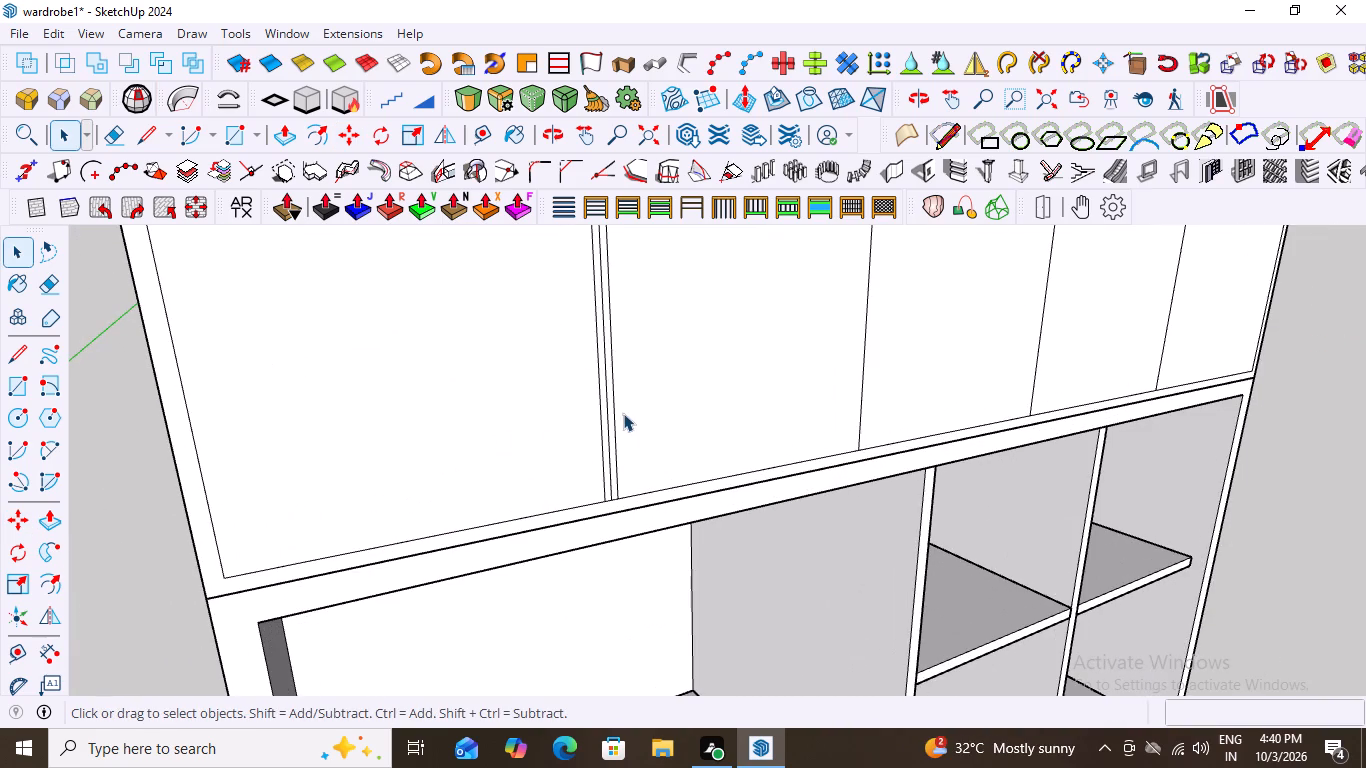
pyautogui.click(607, 428)
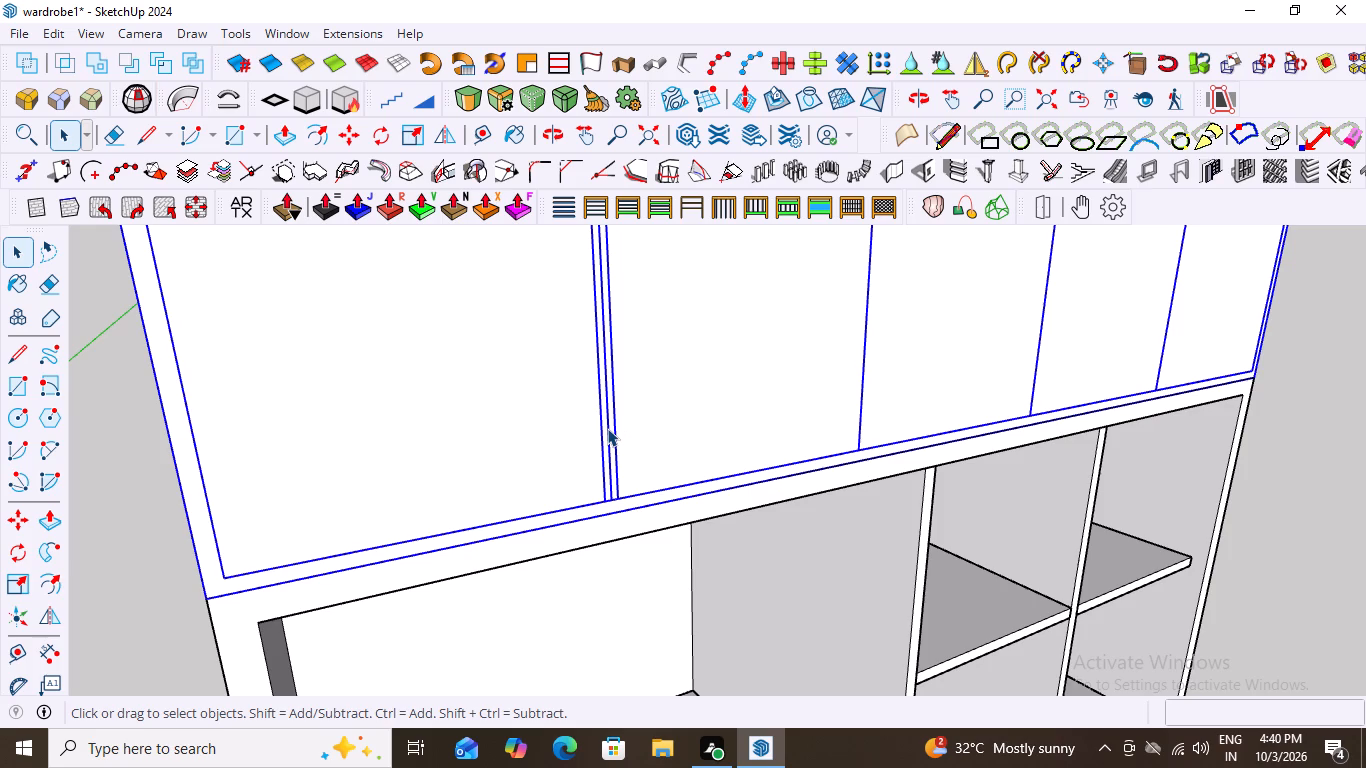
pyautogui.click(608, 428)
pyautogui.click(608, 428)
pyautogui.scroll(8, 611, 426)
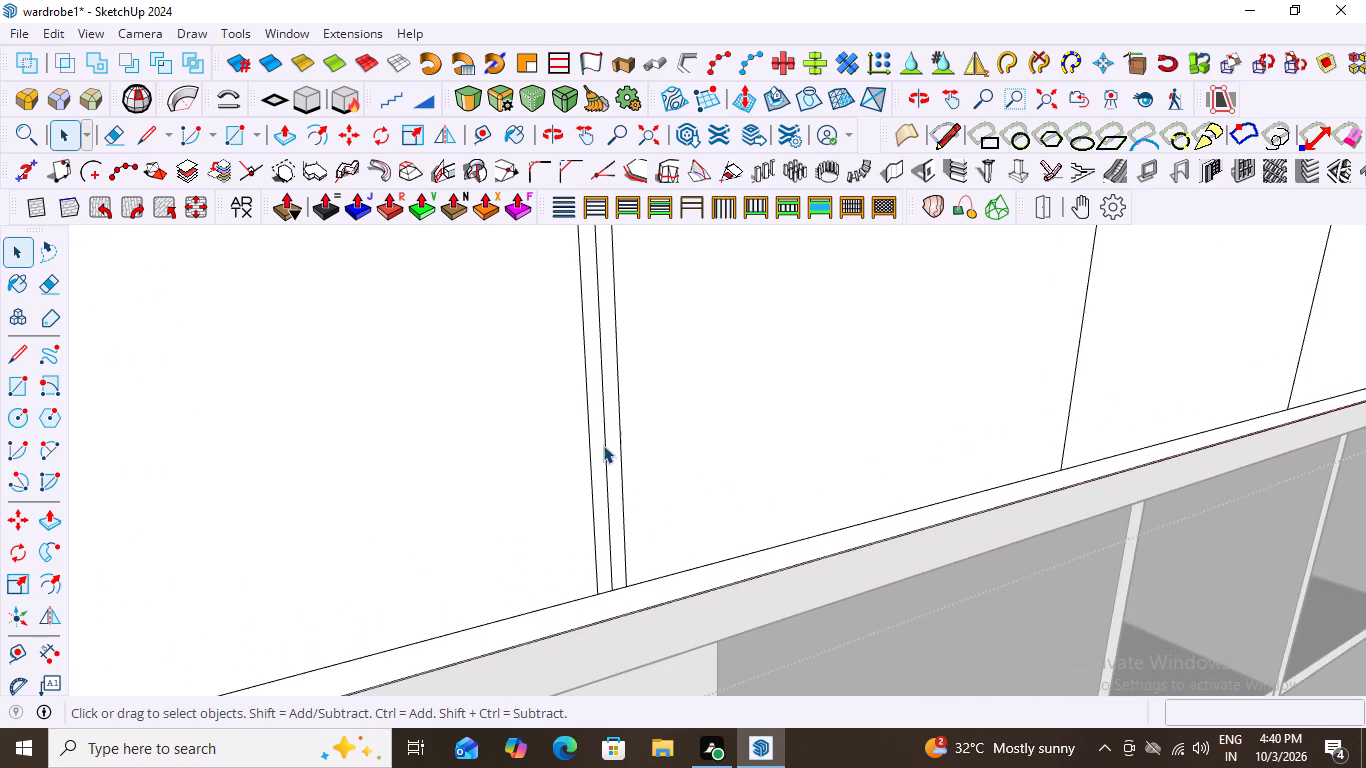
pyautogui.click(606, 448)
pyautogui.press('Delete')
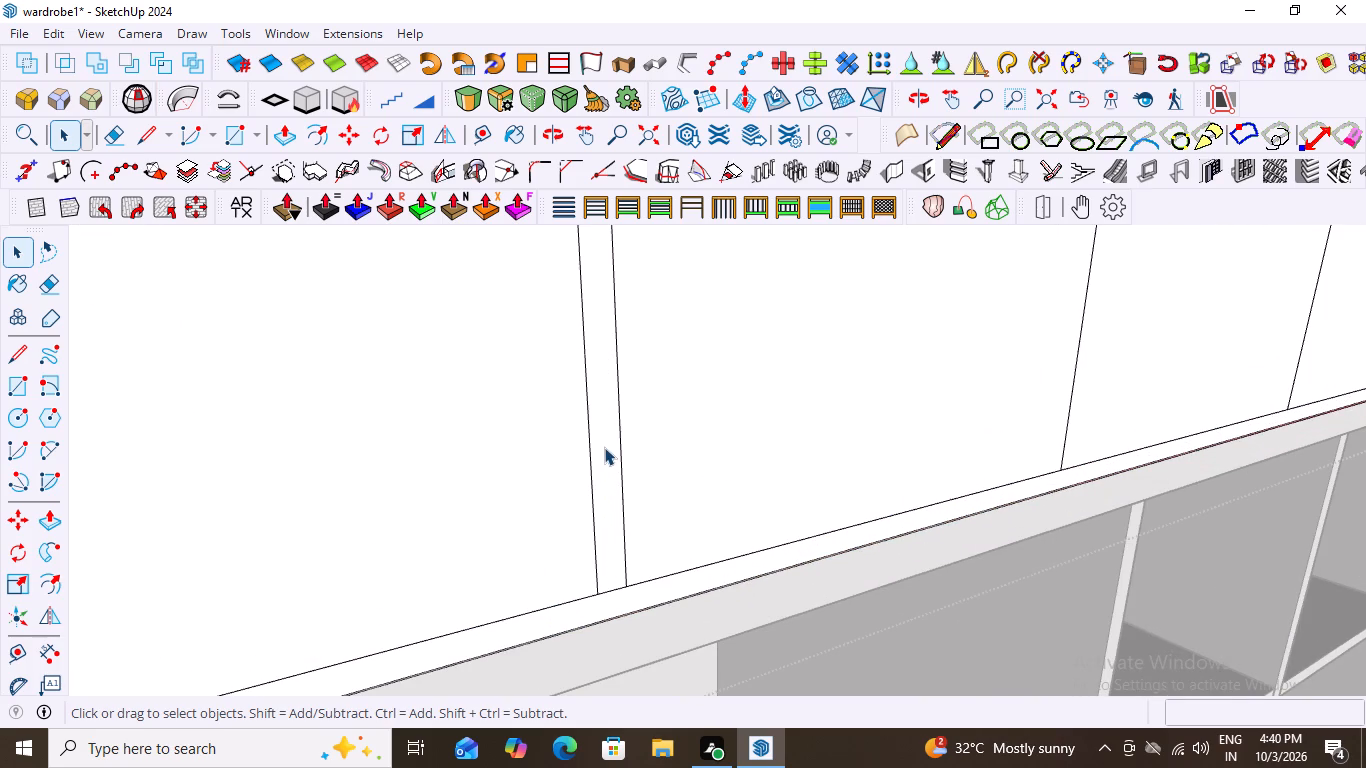
# Make the first 18 mm partition strip's face and its bounding edges into a group.
pyautogui.doubleClick(604, 447)
pyautogui.rightClick(604, 447)
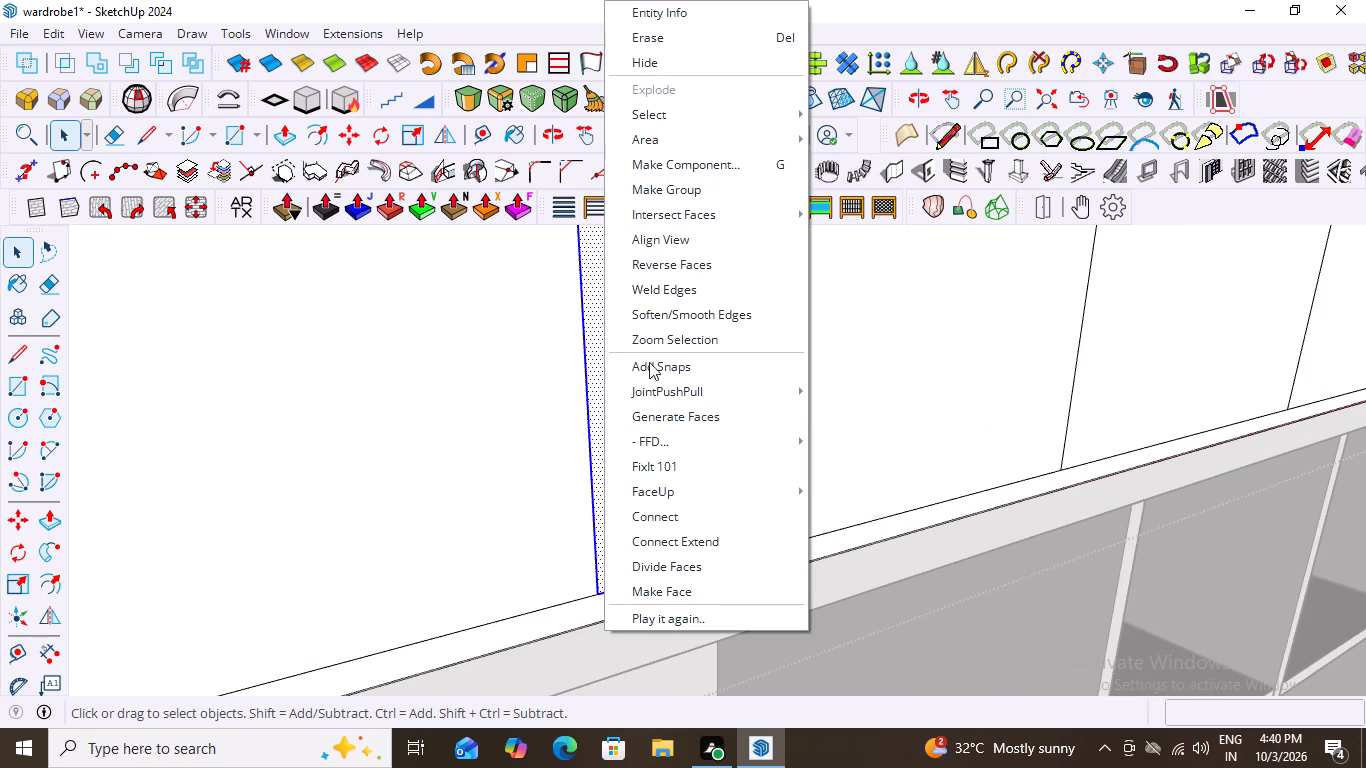
pyautogui.click(682, 191)
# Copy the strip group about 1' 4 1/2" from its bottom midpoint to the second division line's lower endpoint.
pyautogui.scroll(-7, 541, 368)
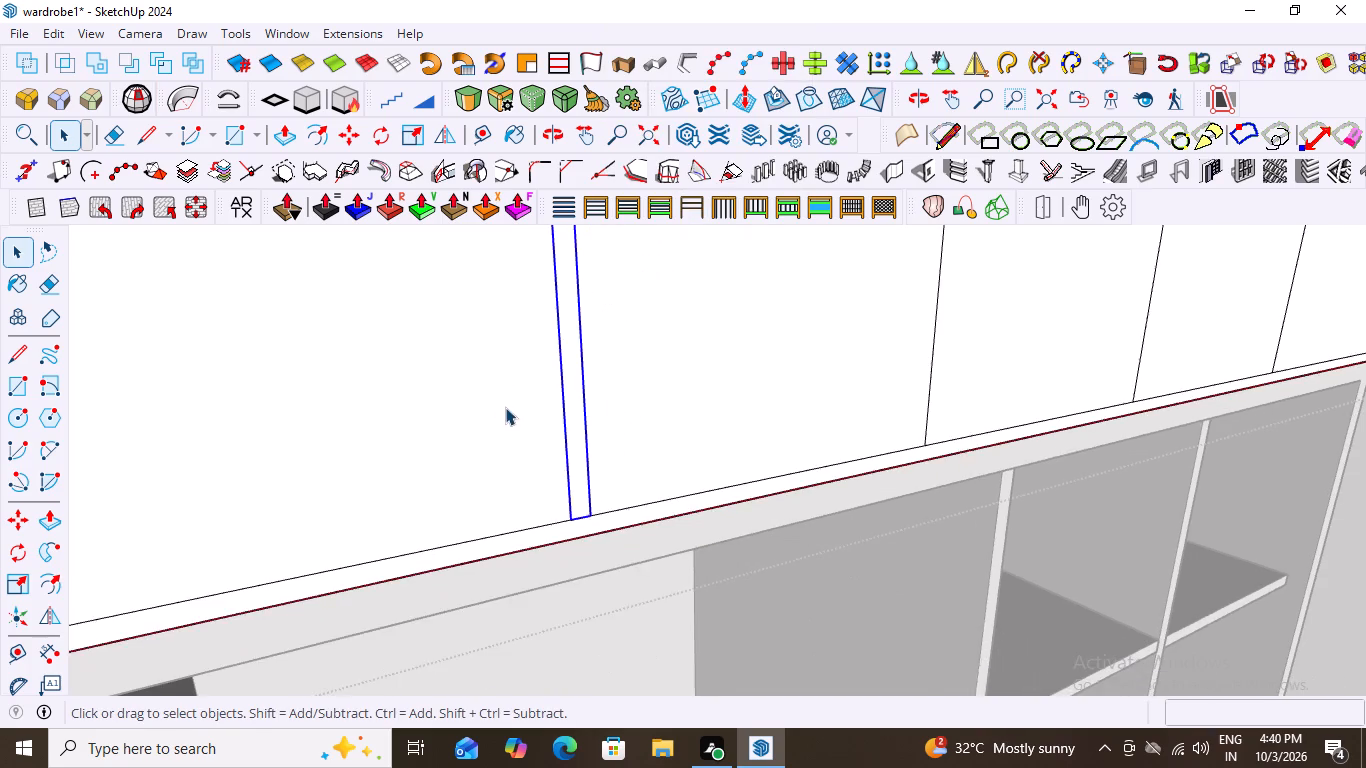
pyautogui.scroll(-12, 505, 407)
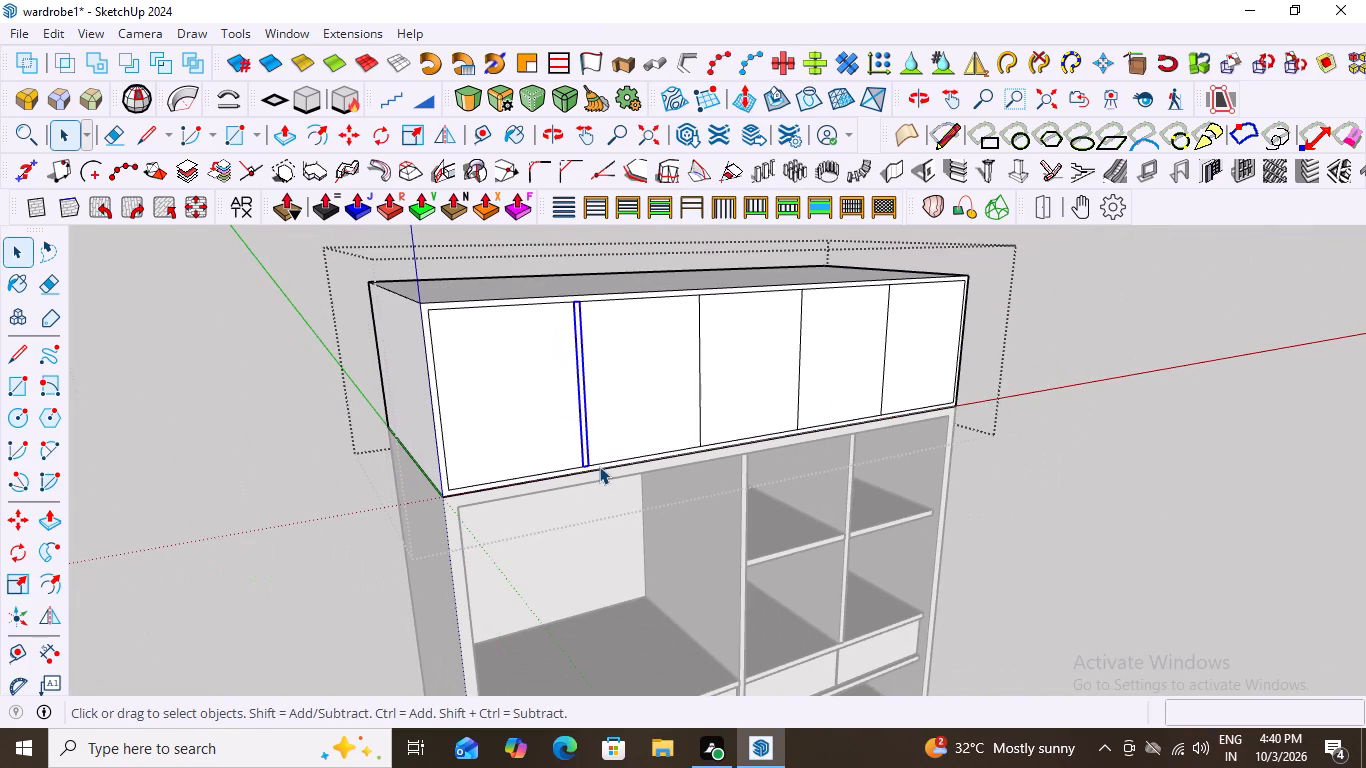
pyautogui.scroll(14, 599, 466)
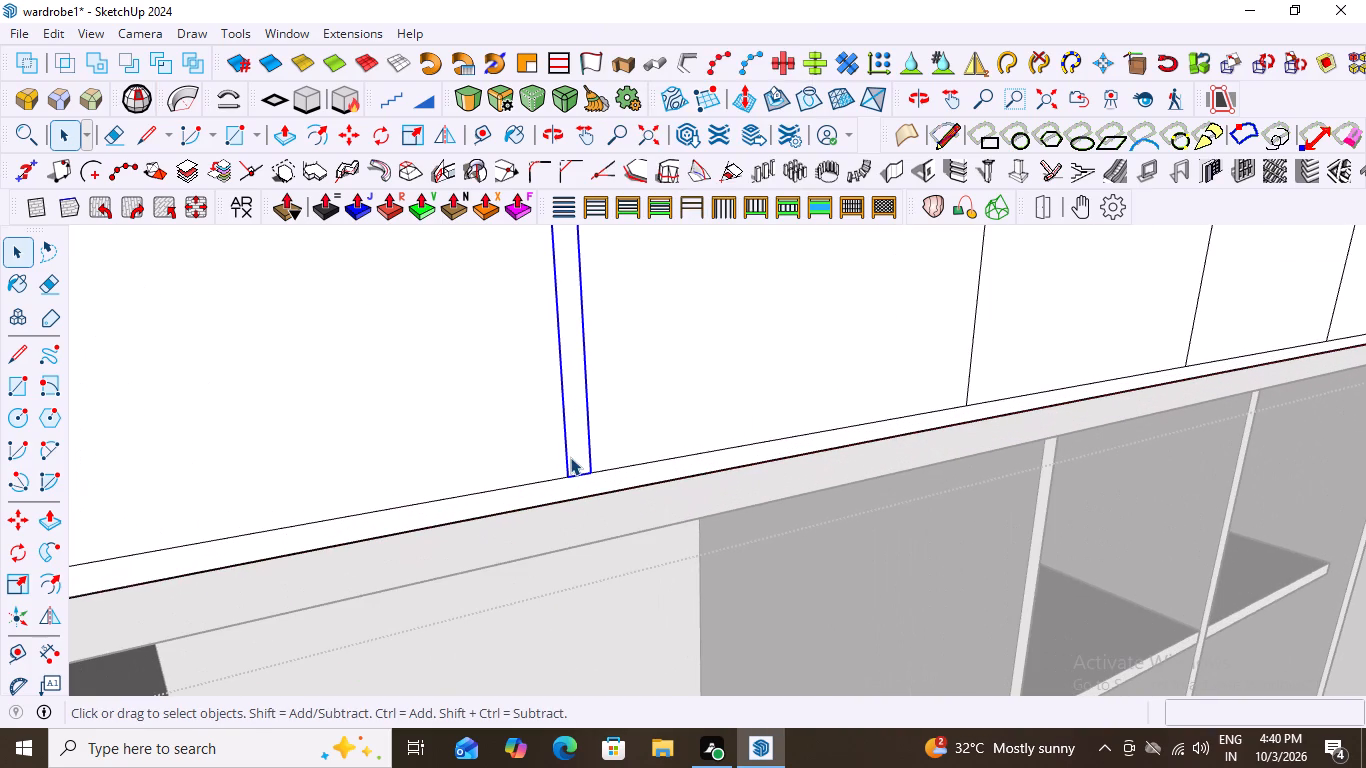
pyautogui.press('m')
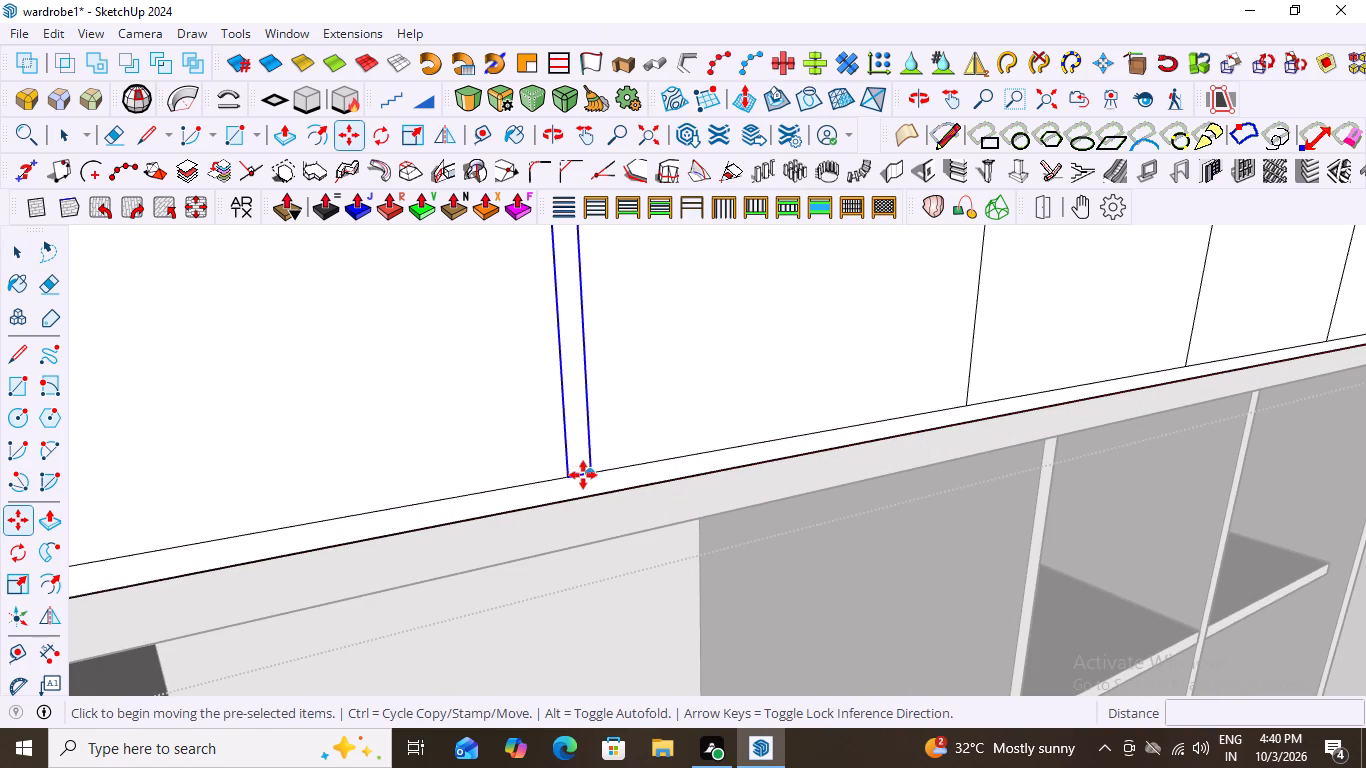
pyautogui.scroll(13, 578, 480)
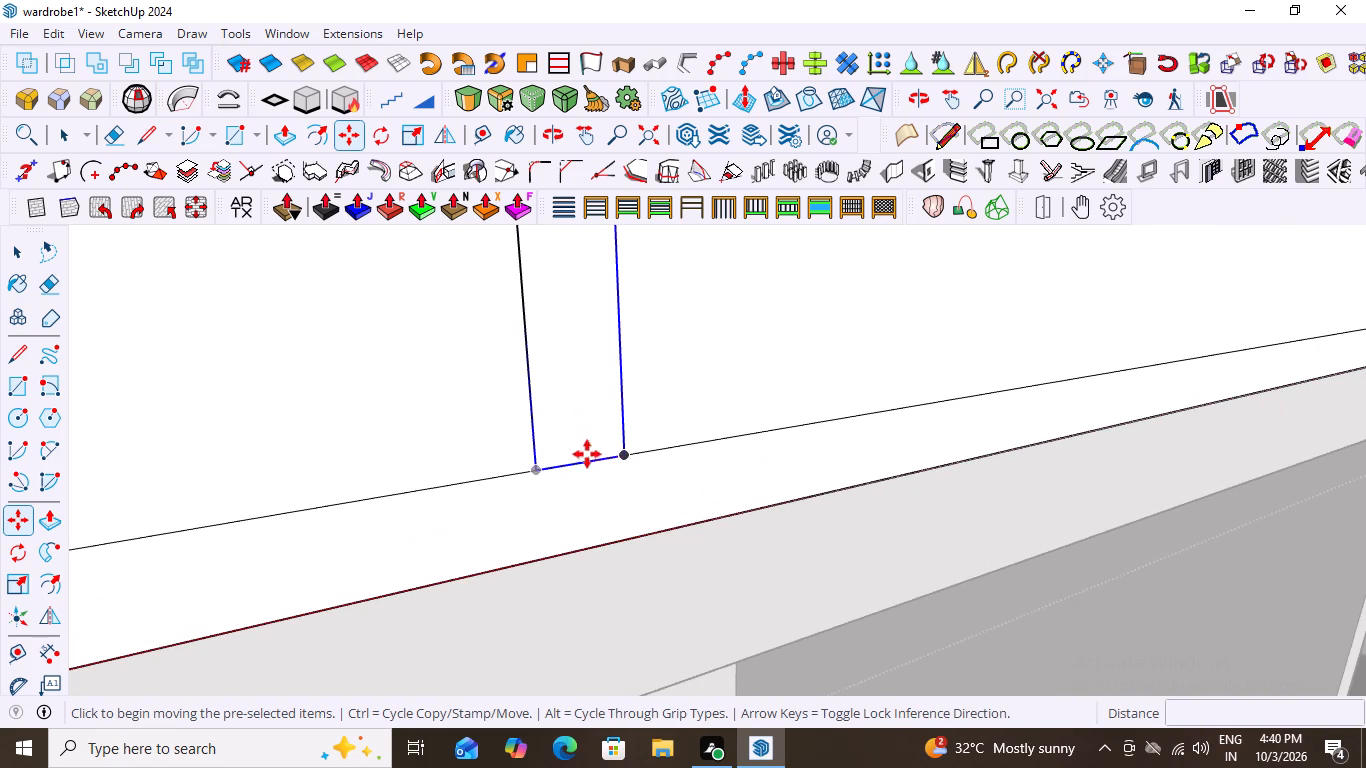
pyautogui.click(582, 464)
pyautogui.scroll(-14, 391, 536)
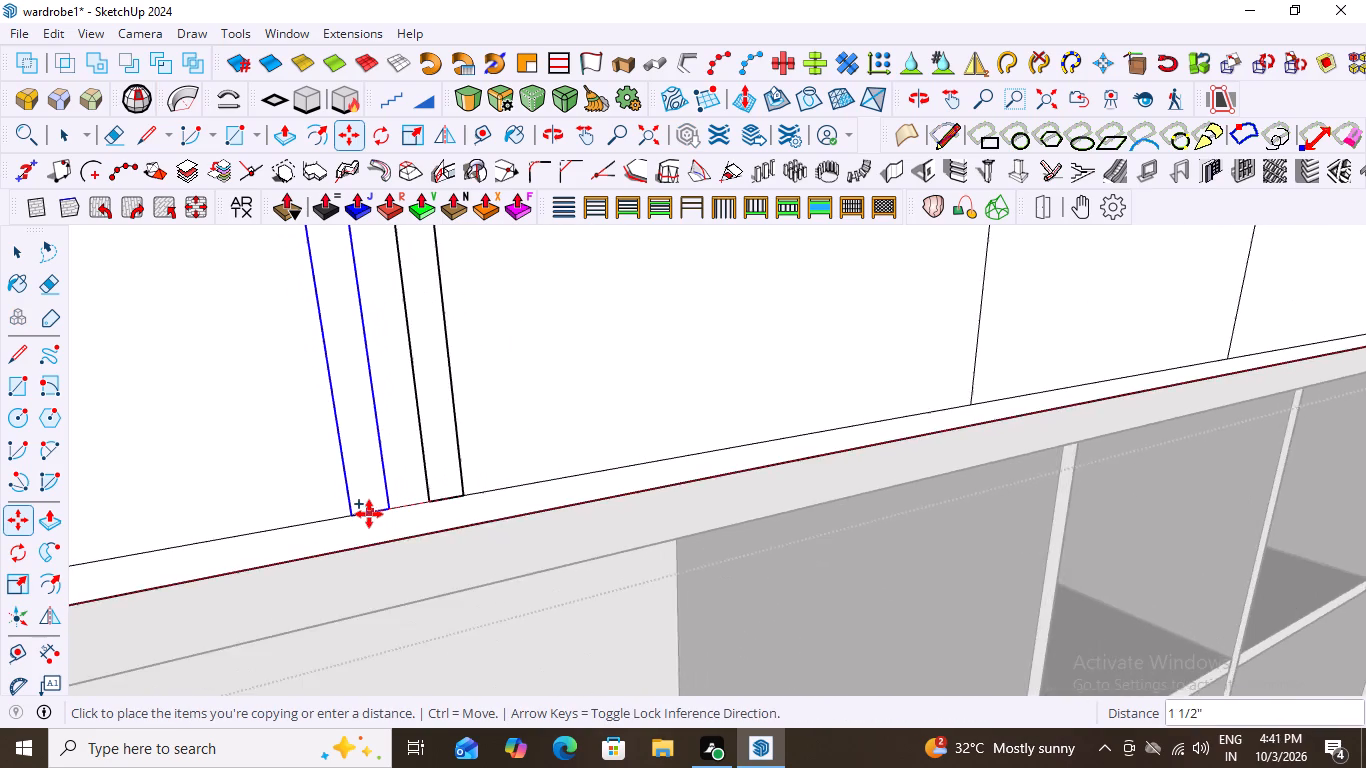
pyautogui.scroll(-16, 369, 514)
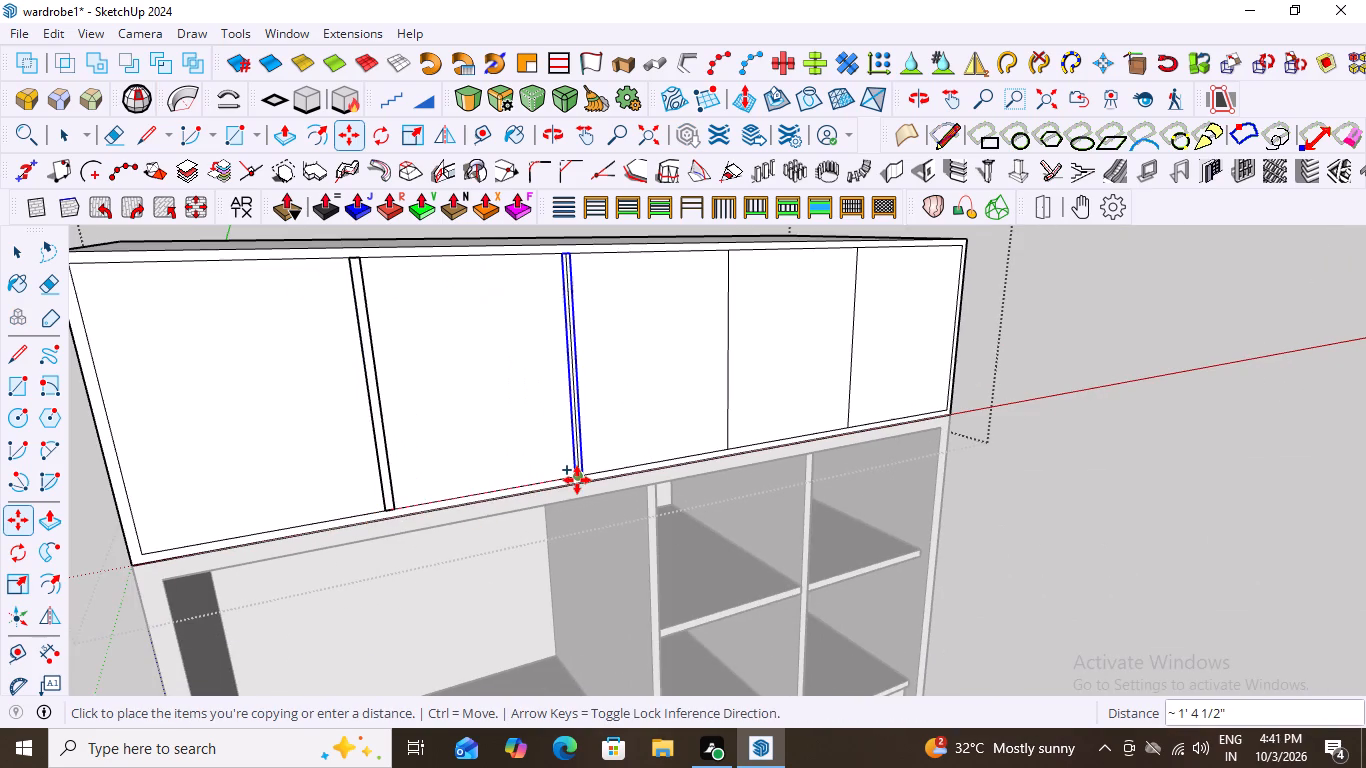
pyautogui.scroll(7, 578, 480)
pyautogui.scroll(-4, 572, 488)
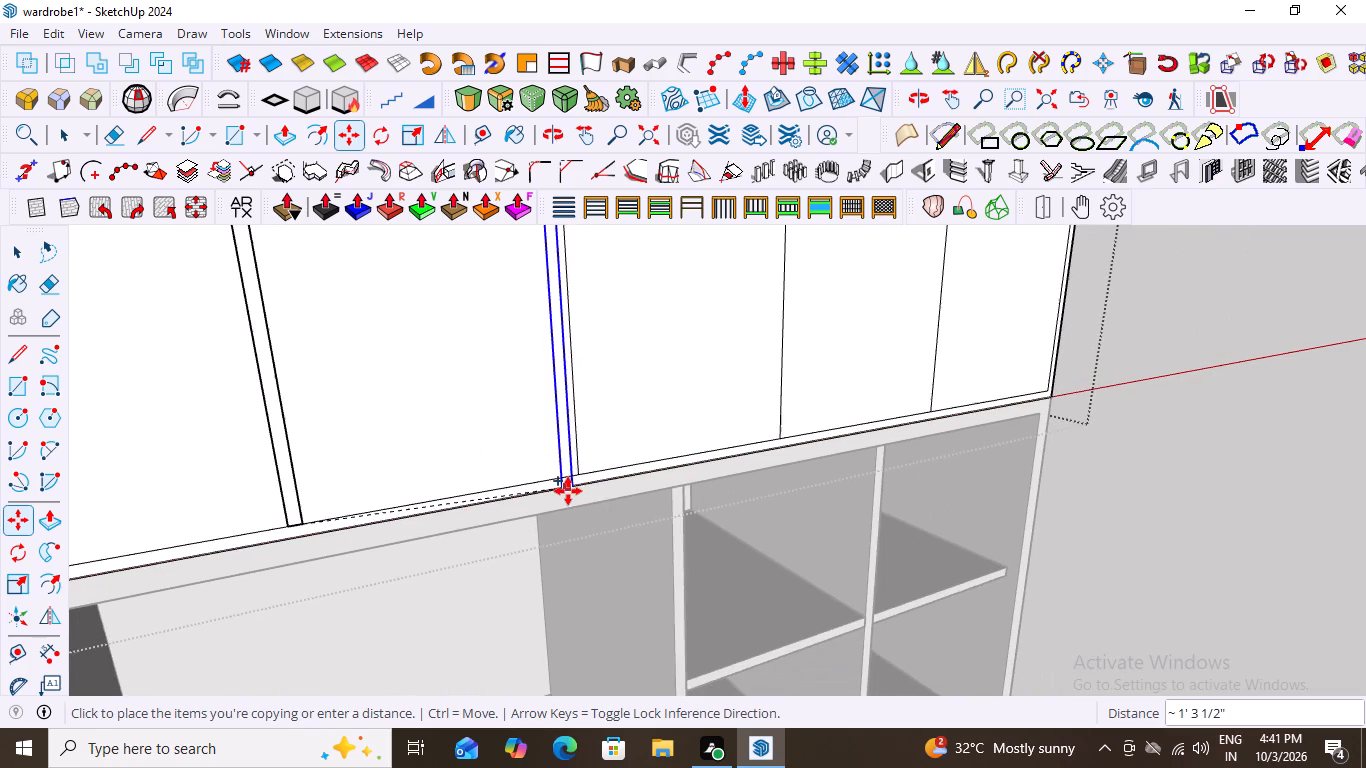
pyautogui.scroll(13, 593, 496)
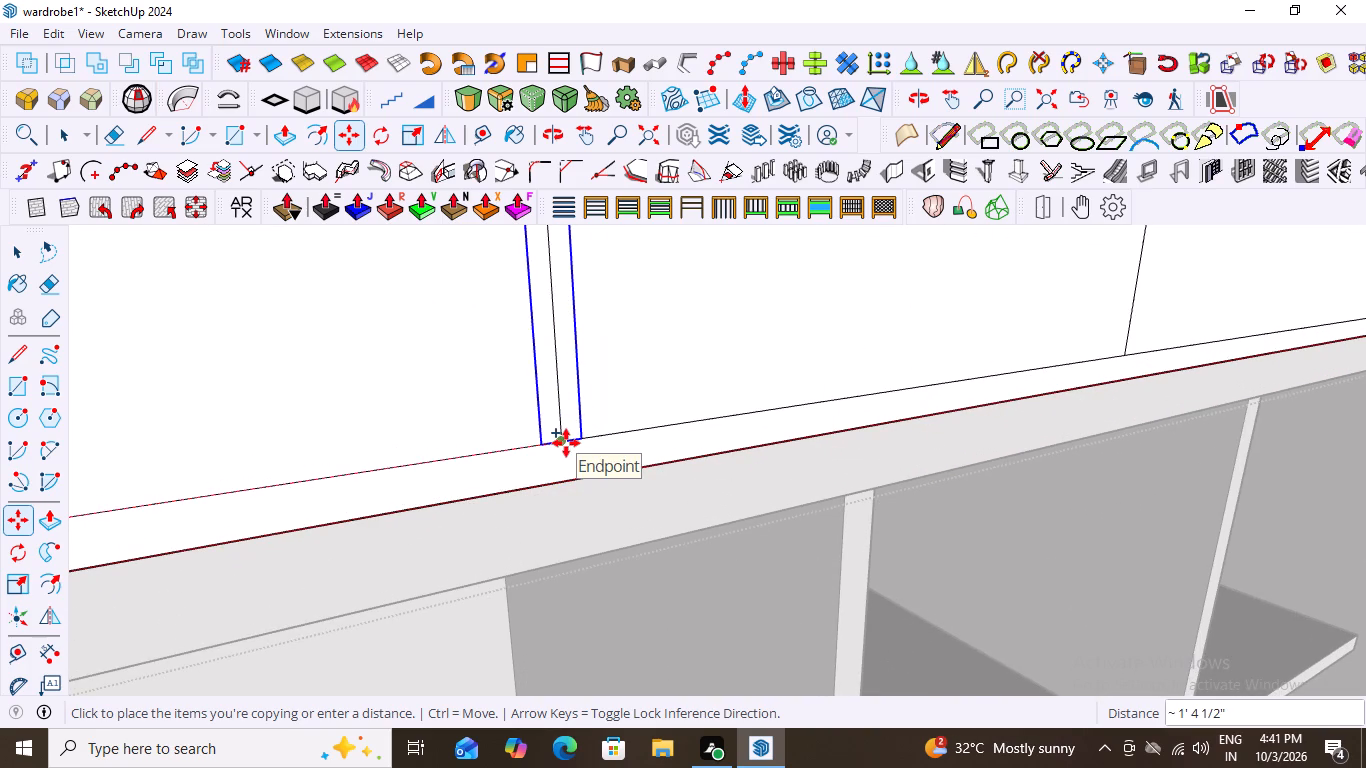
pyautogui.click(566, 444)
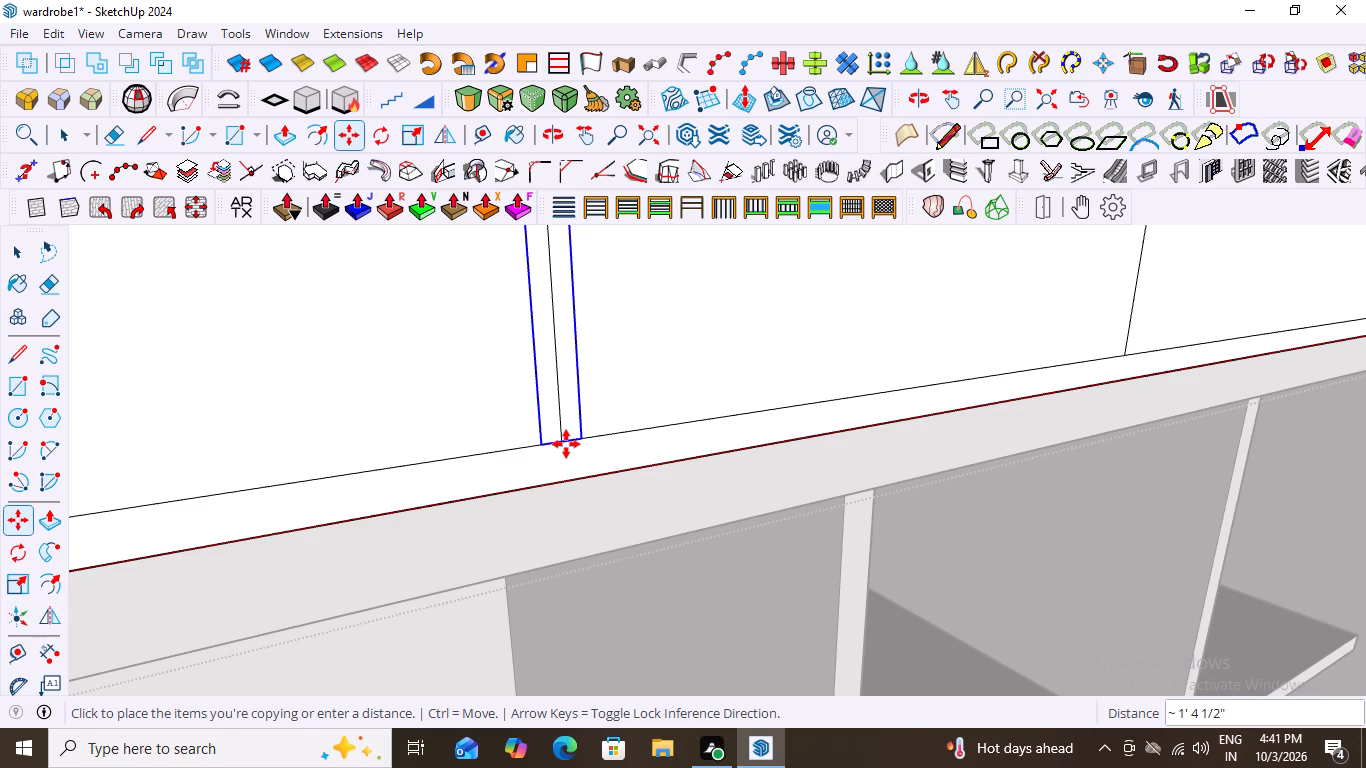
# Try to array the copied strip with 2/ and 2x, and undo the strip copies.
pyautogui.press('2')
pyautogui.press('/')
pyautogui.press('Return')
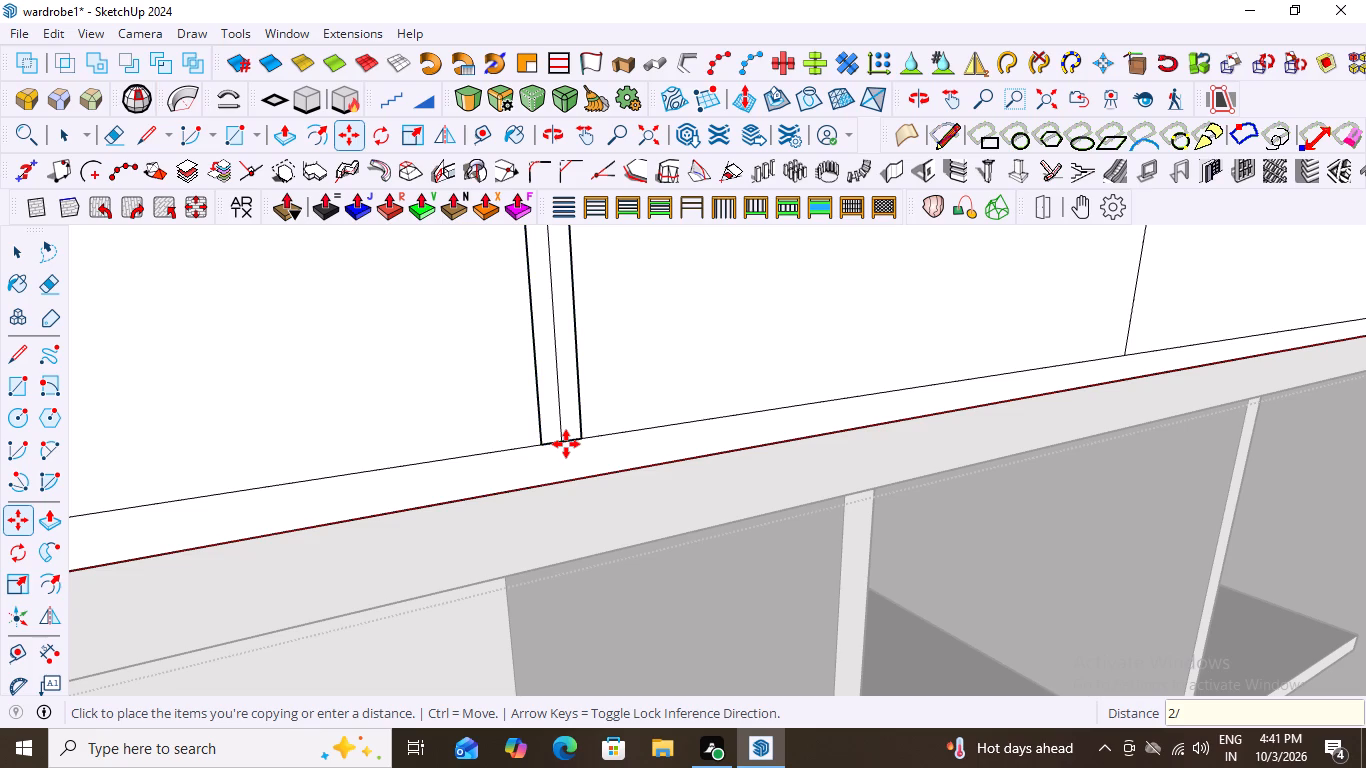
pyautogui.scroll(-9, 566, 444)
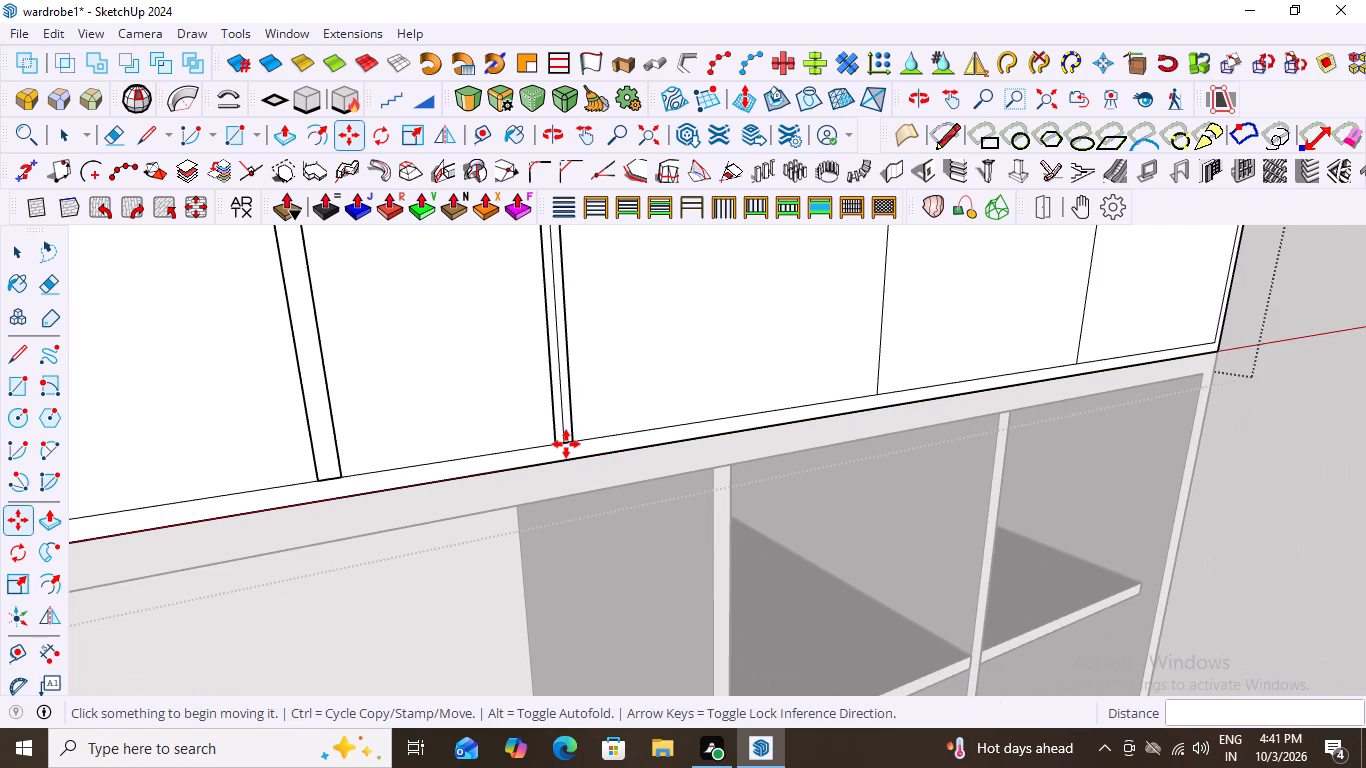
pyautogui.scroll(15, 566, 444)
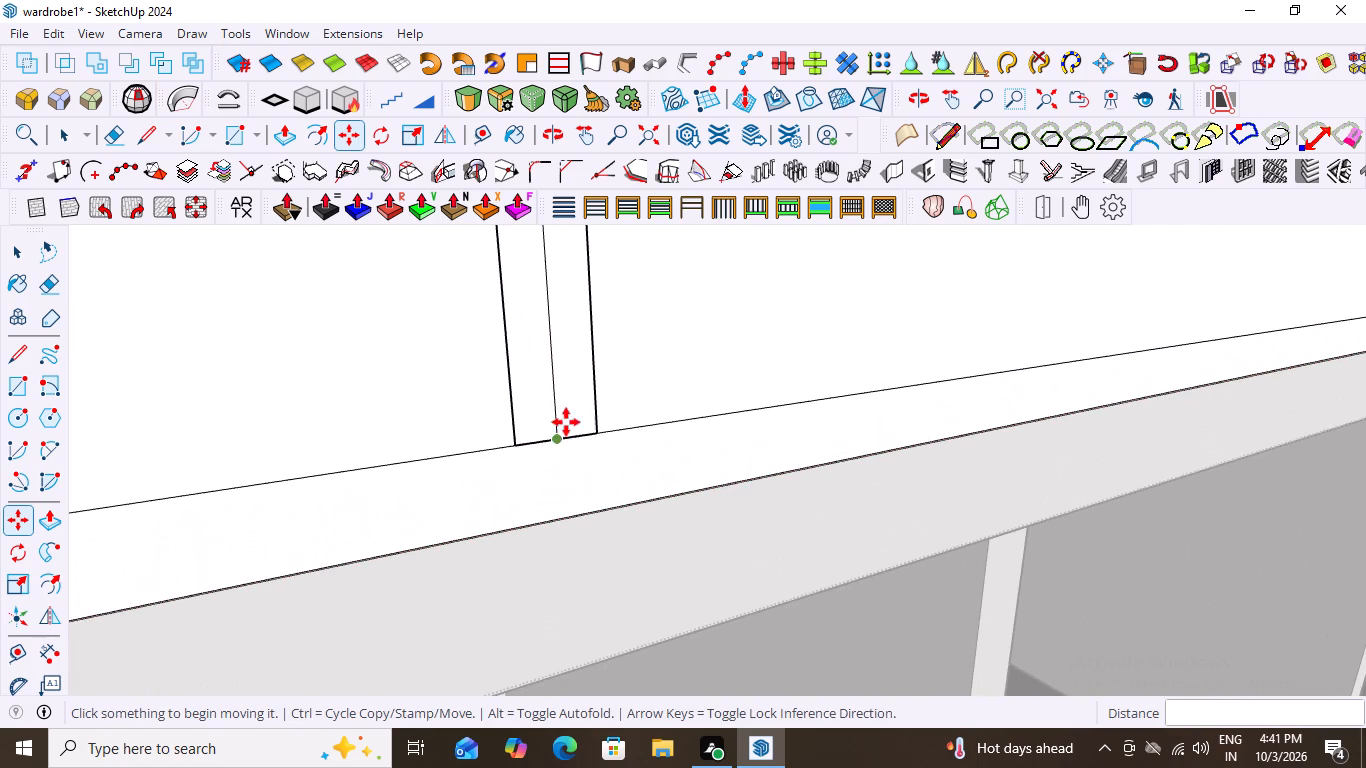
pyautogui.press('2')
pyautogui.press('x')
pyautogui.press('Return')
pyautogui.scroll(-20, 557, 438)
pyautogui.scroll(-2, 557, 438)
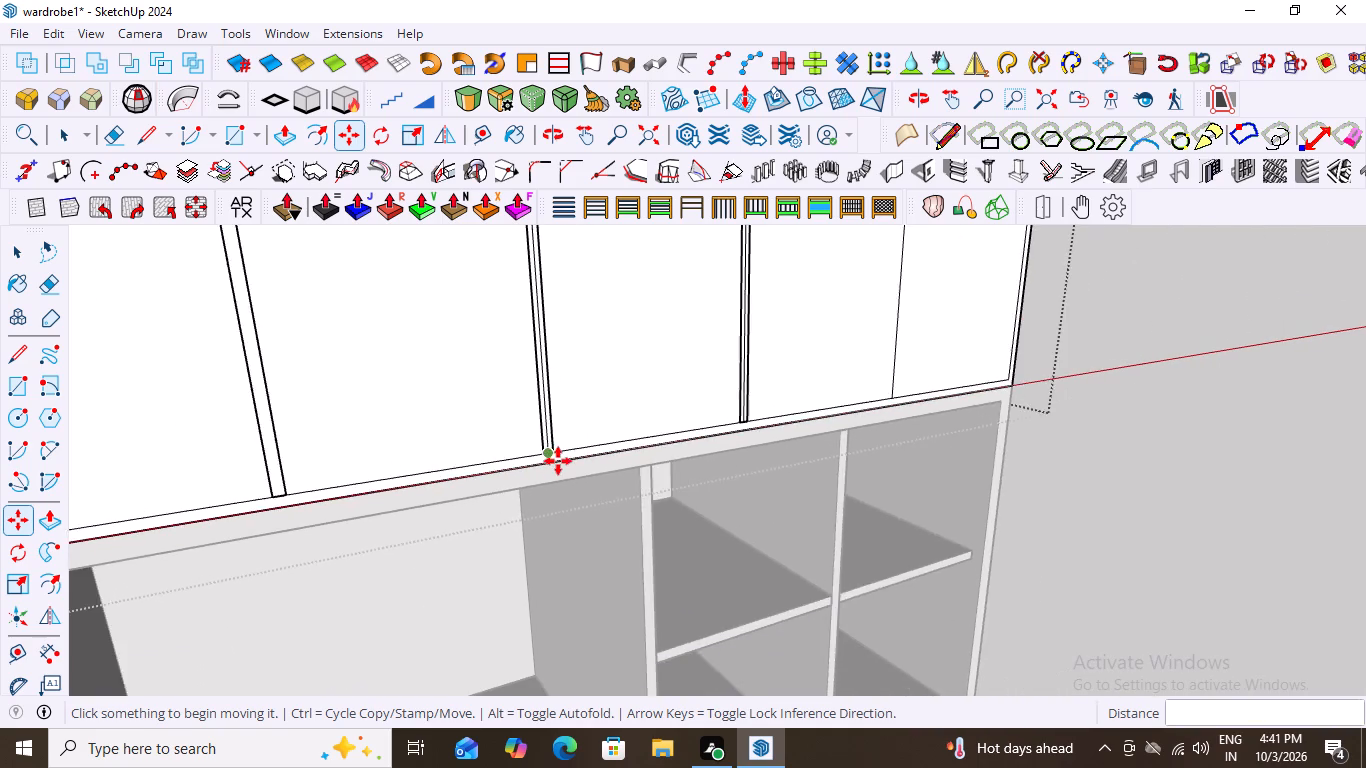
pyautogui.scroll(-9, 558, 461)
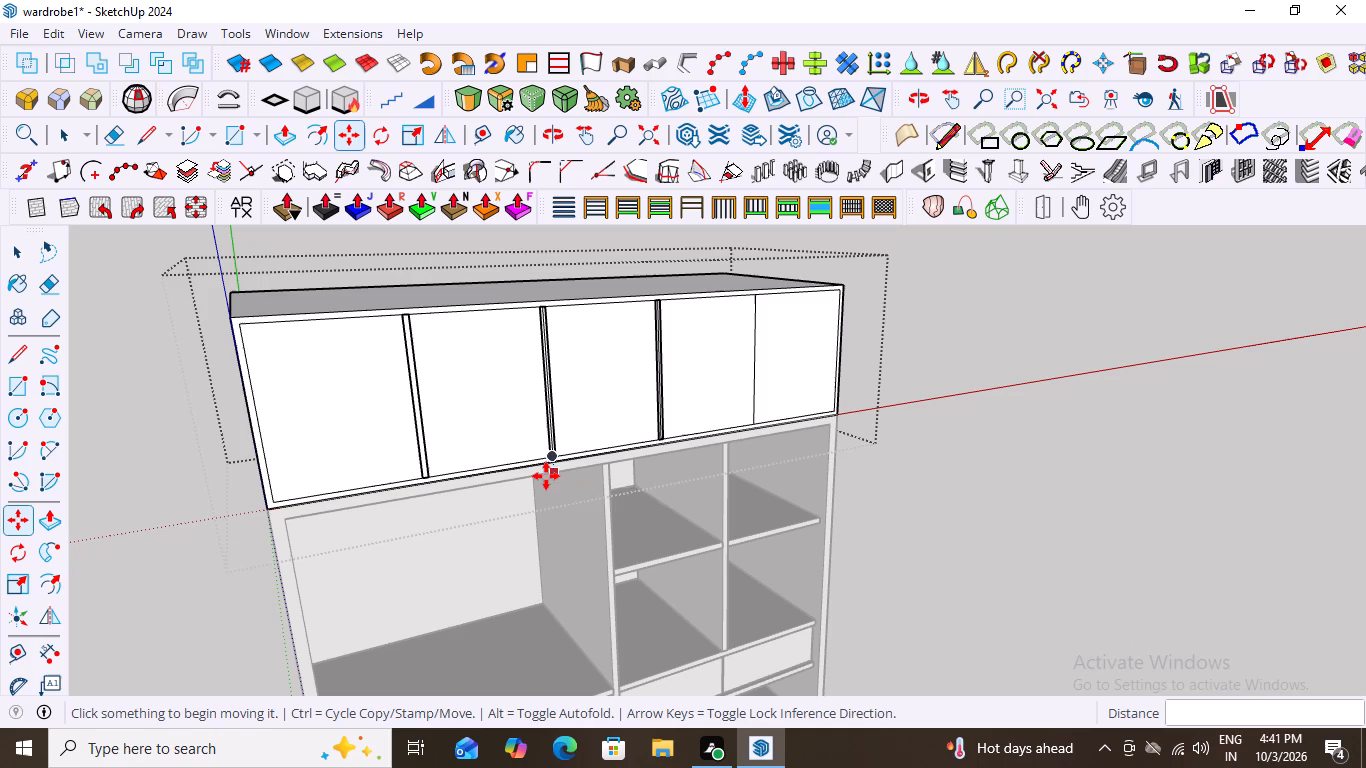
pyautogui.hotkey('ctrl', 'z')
# Copy the first strip group from its bottom midpoint to the second division line's lower endpoint, about 1' 4 1/2", and array it *3.
pyautogui.scroll(6, 419, 500)
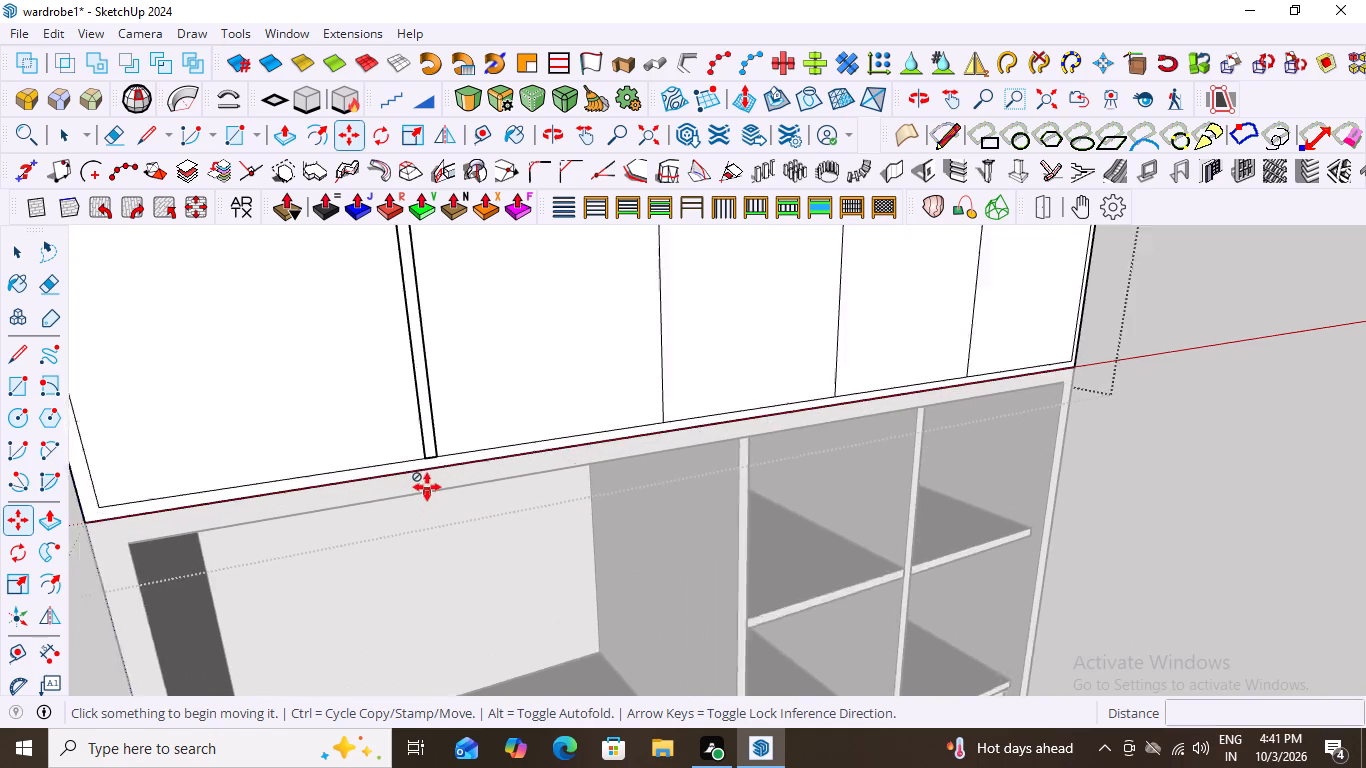
pyautogui.scroll(13, 427, 487)
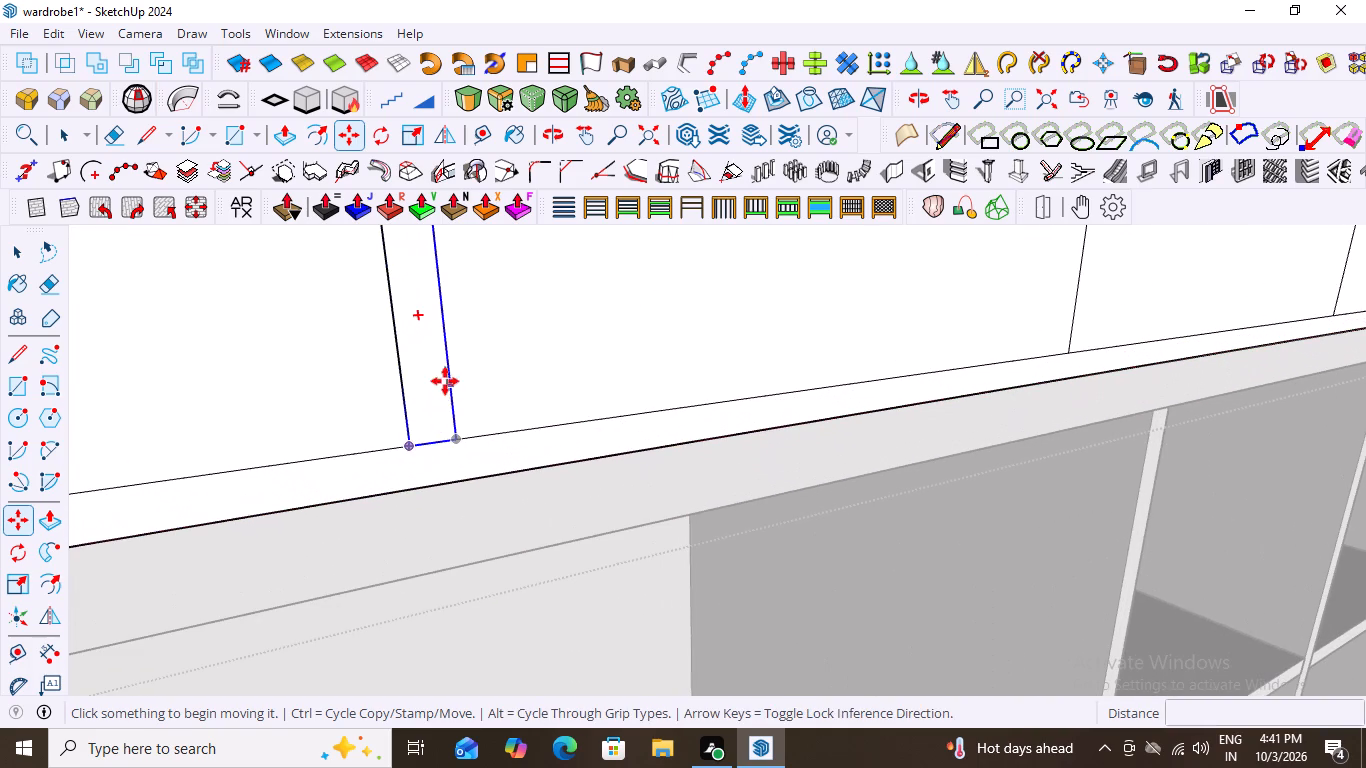
pyautogui.click(432, 446)
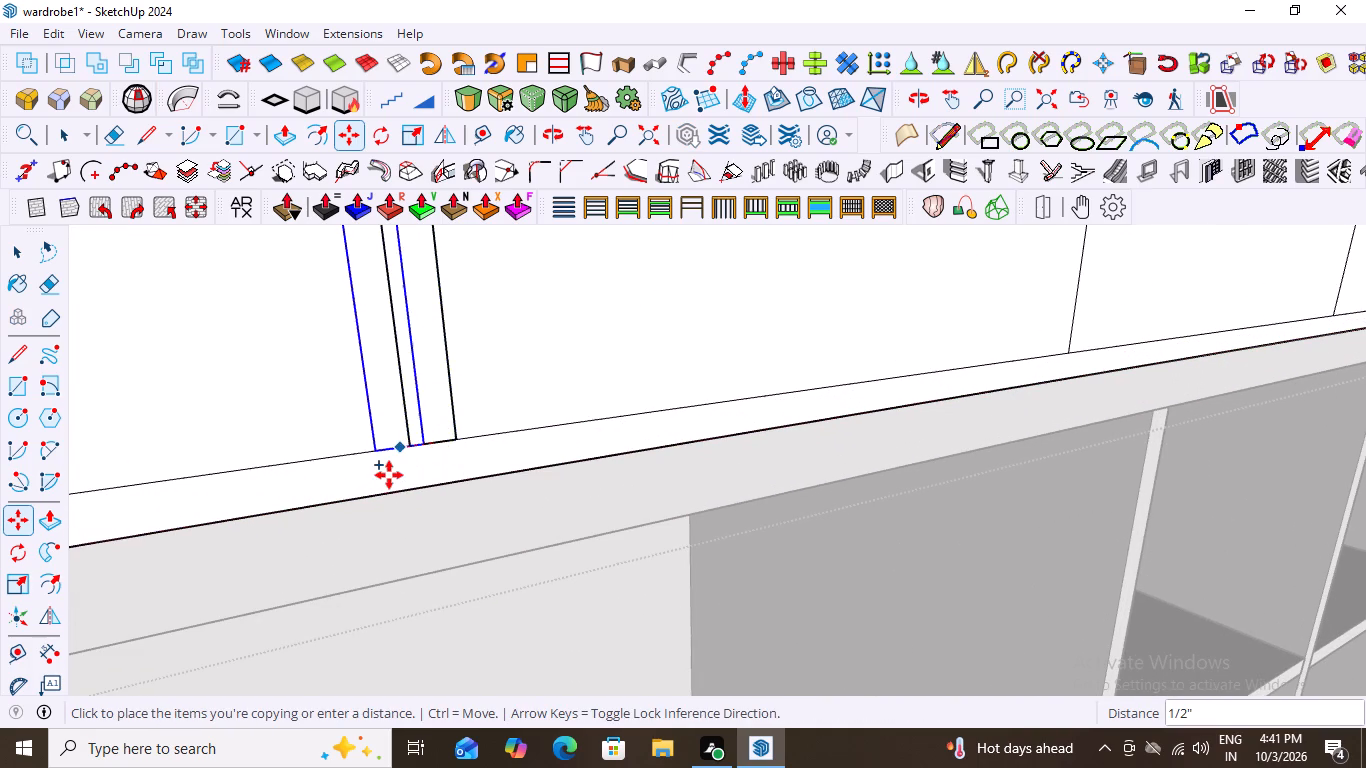
pyautogui.scroll(-14, 380, 480)
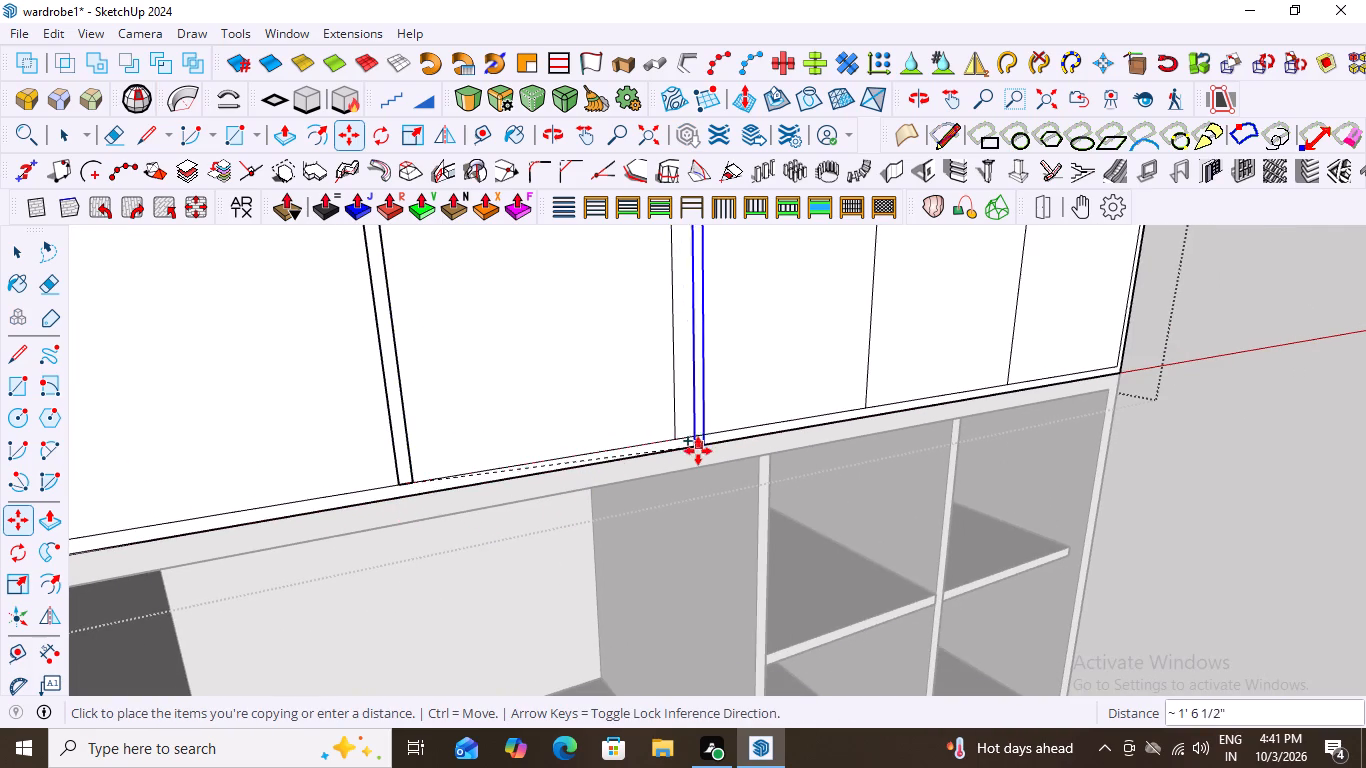
pyautogui.scroll(16, 698, 451)
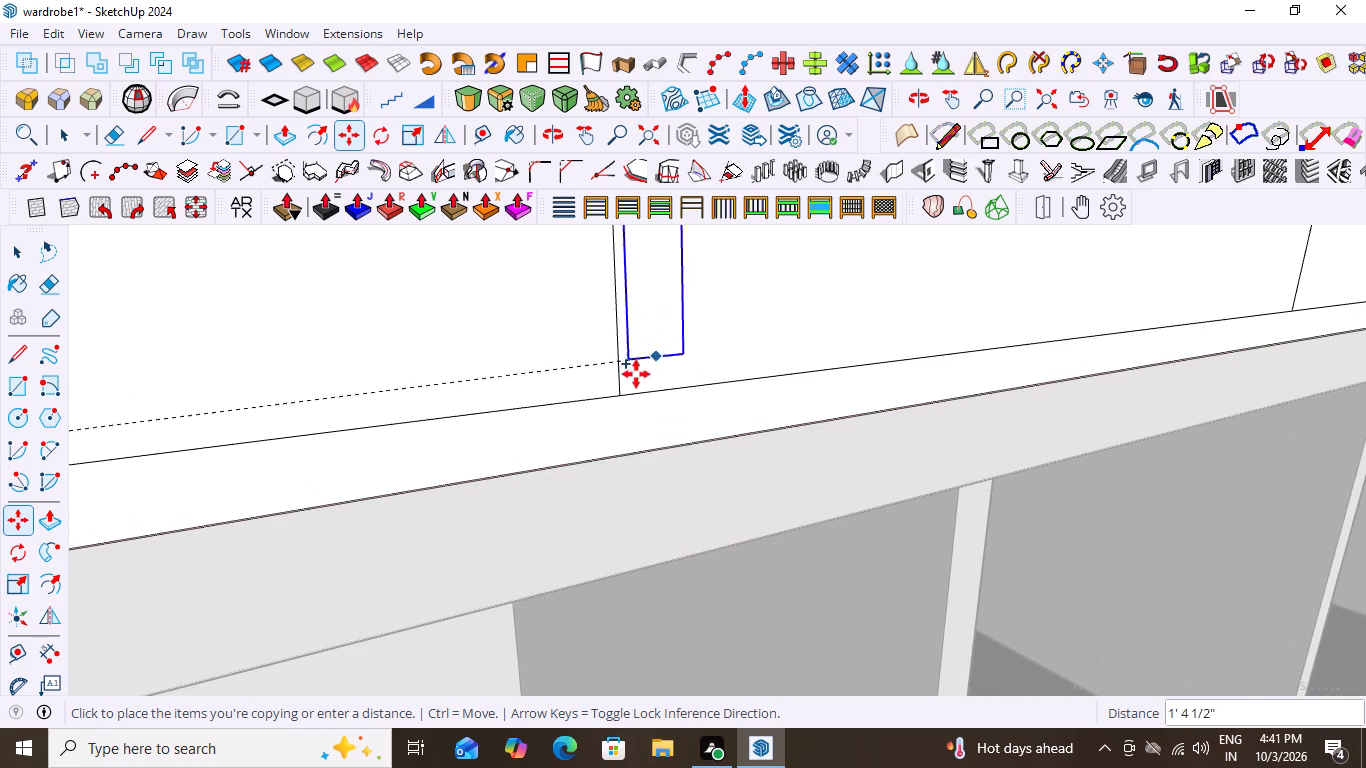
pyautogui.scroll(8, 617, 407)
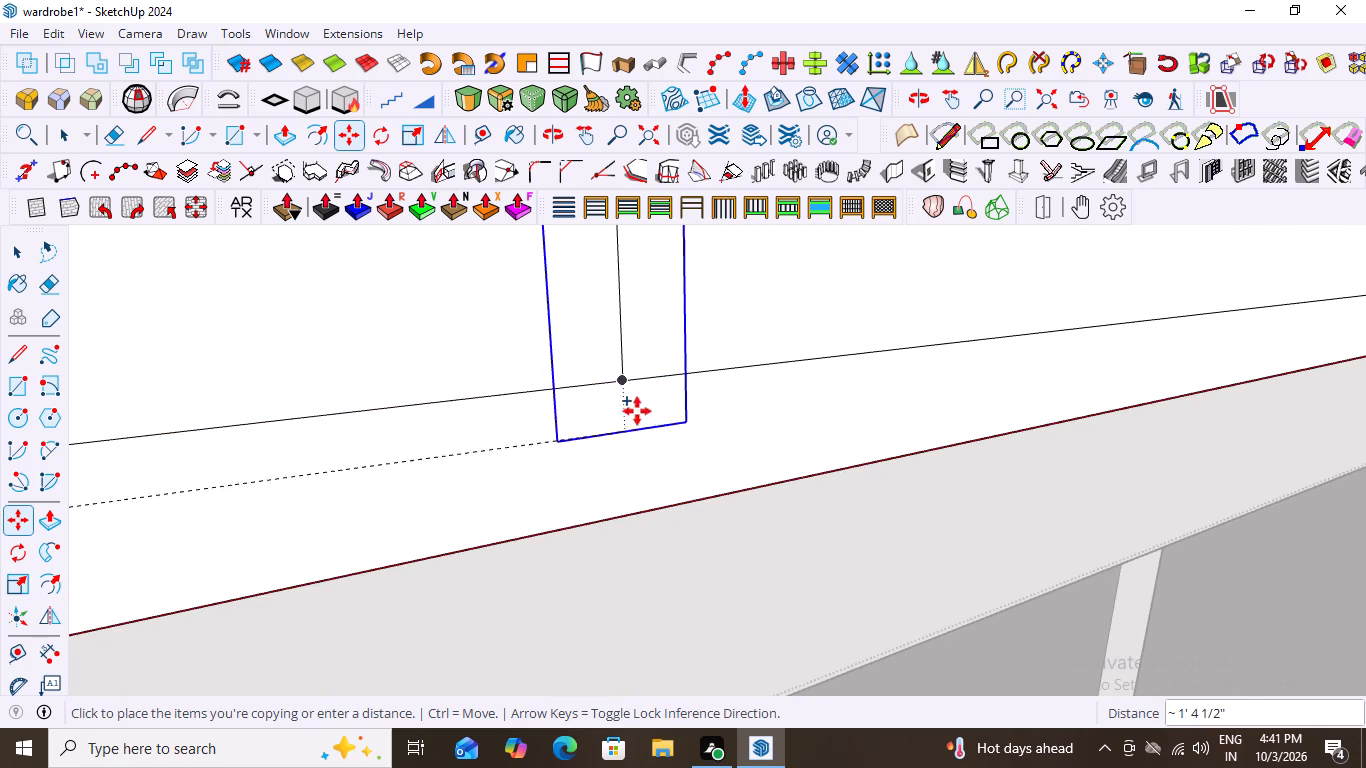
pyautogui.click(626, 382)
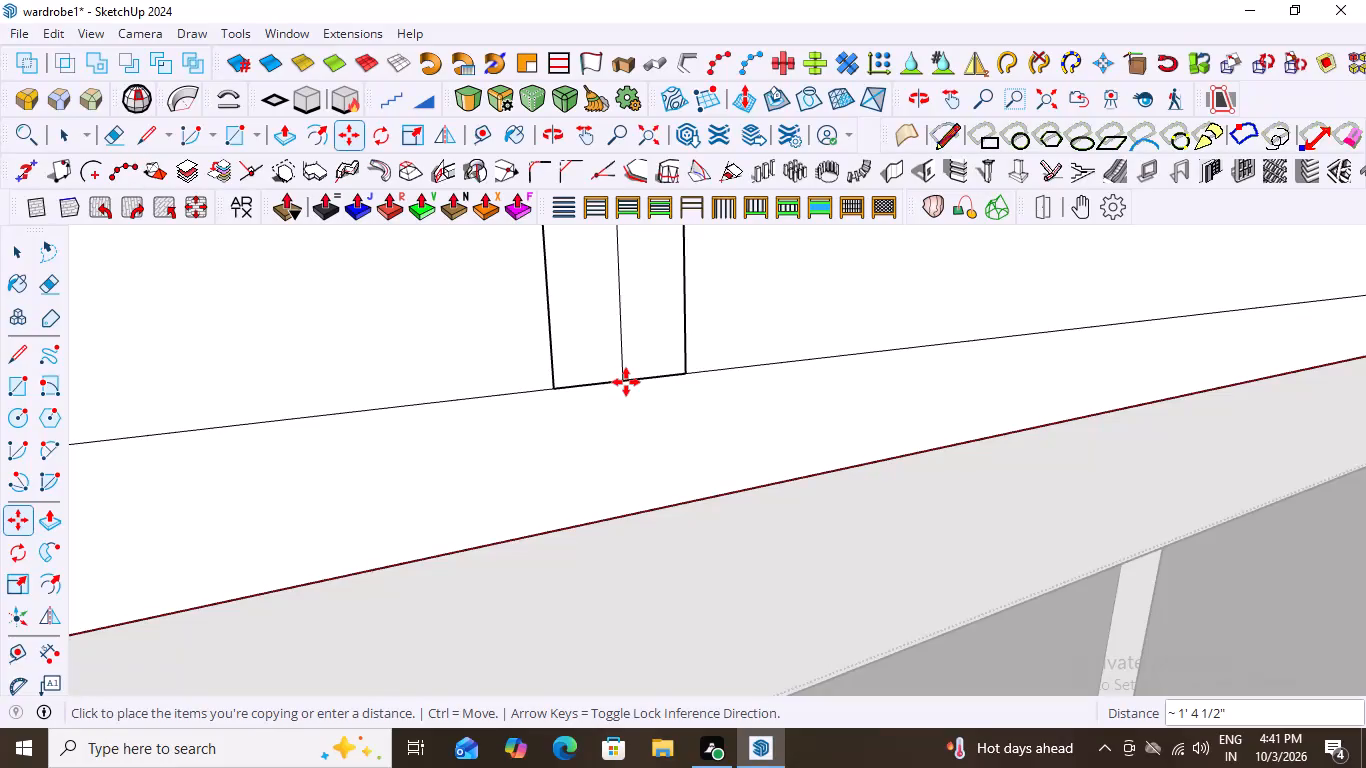
pyautogui.hotkey('shift', '*')
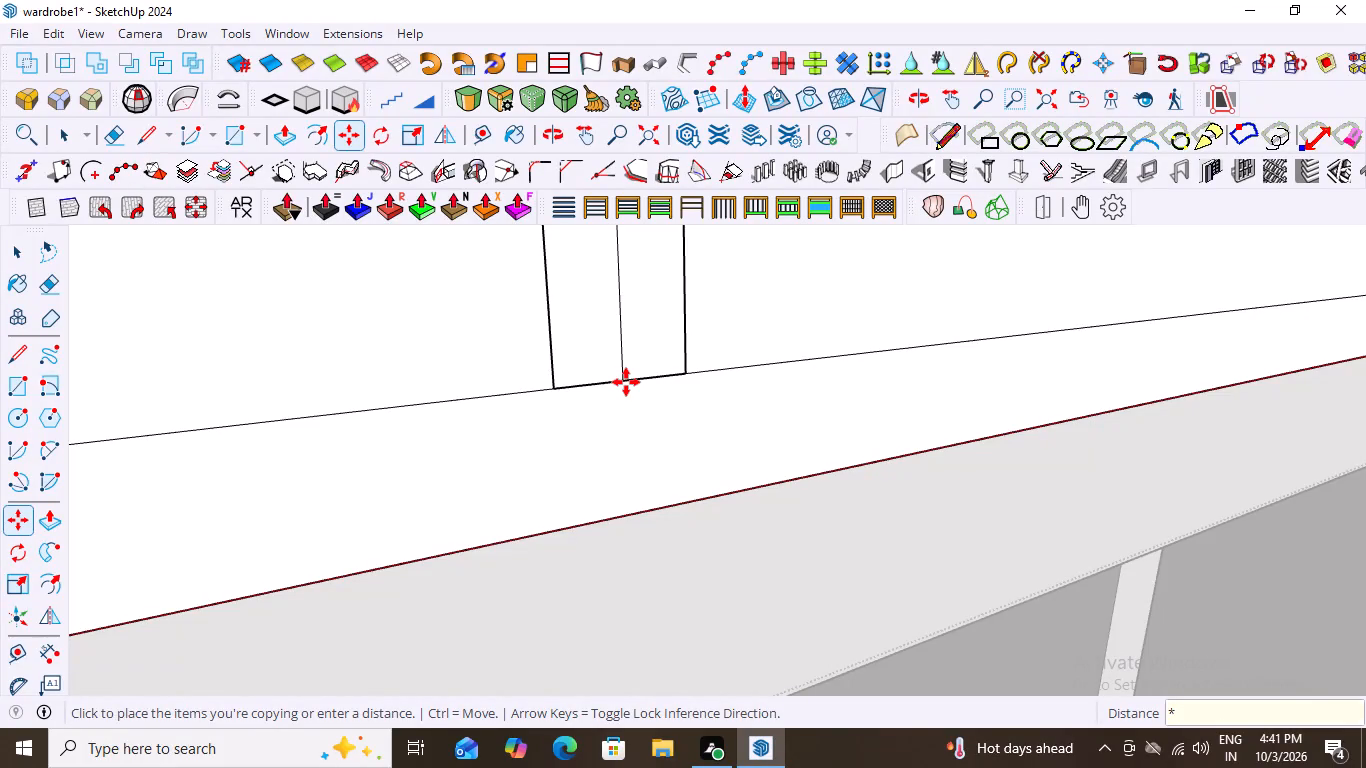
pyautogui.press('3')
pyautogui.press('Return')
# Delete the leftover division line running through the second partition strip on the top cabinet's front.
pyautogui.scroll(-14, 626, 382)
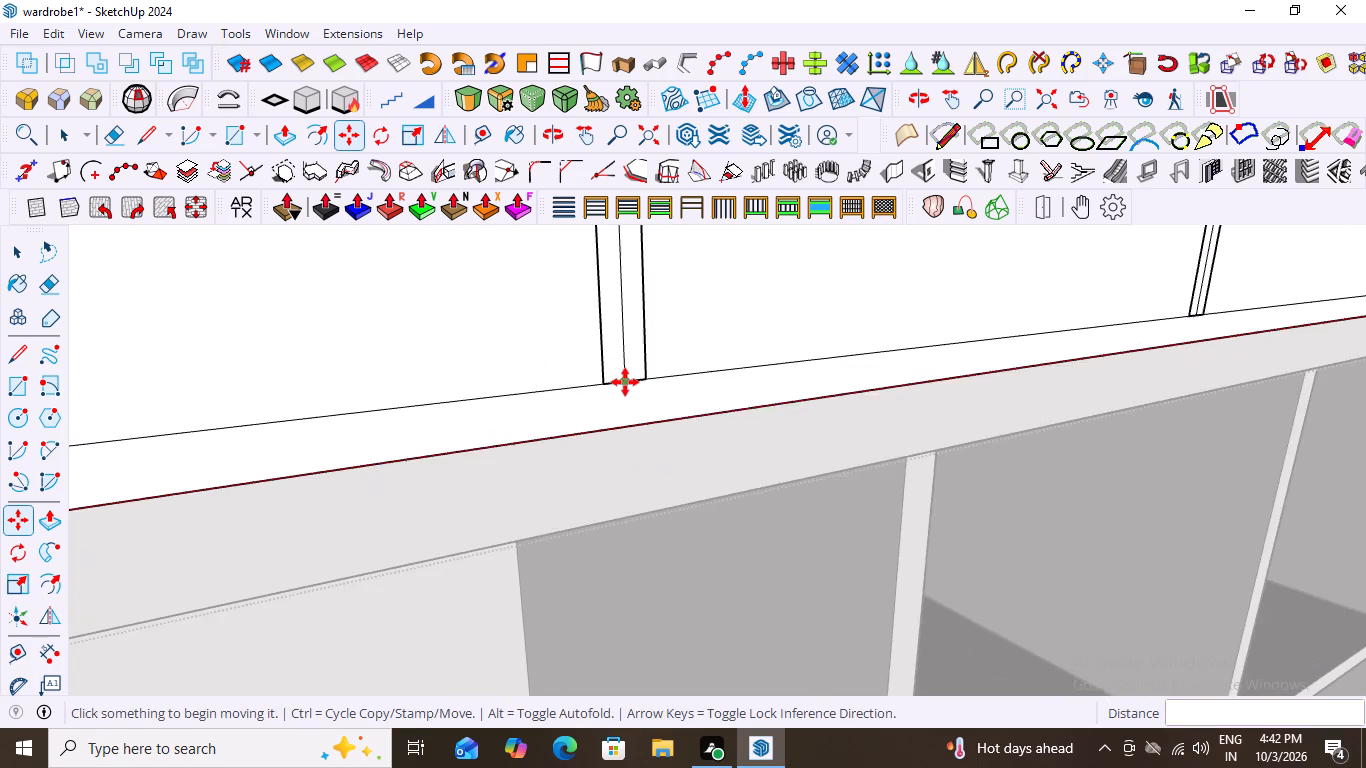
pyautogui.scroll(-20, 625, 382)
pyautogui.scroll(-7, 625, 382)
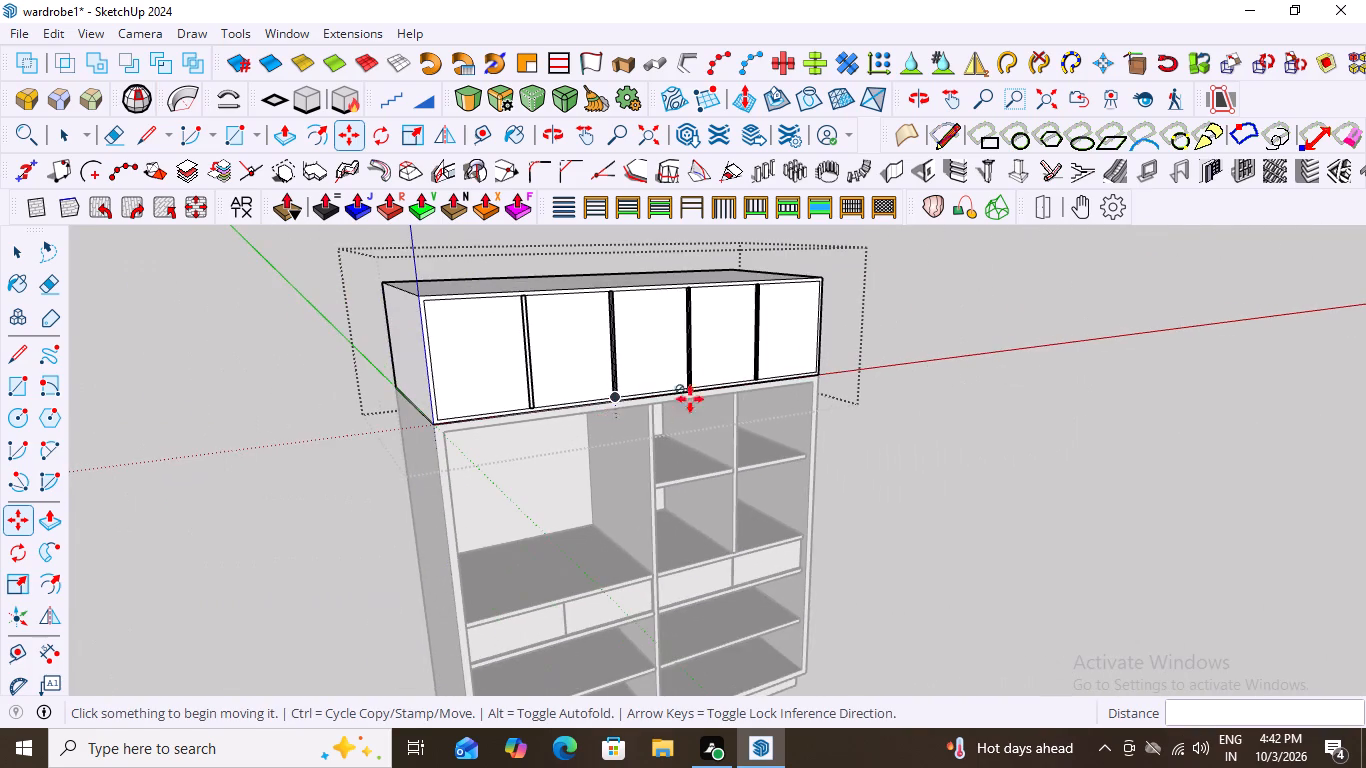
pyautogui.scroll(13, 861, 281)
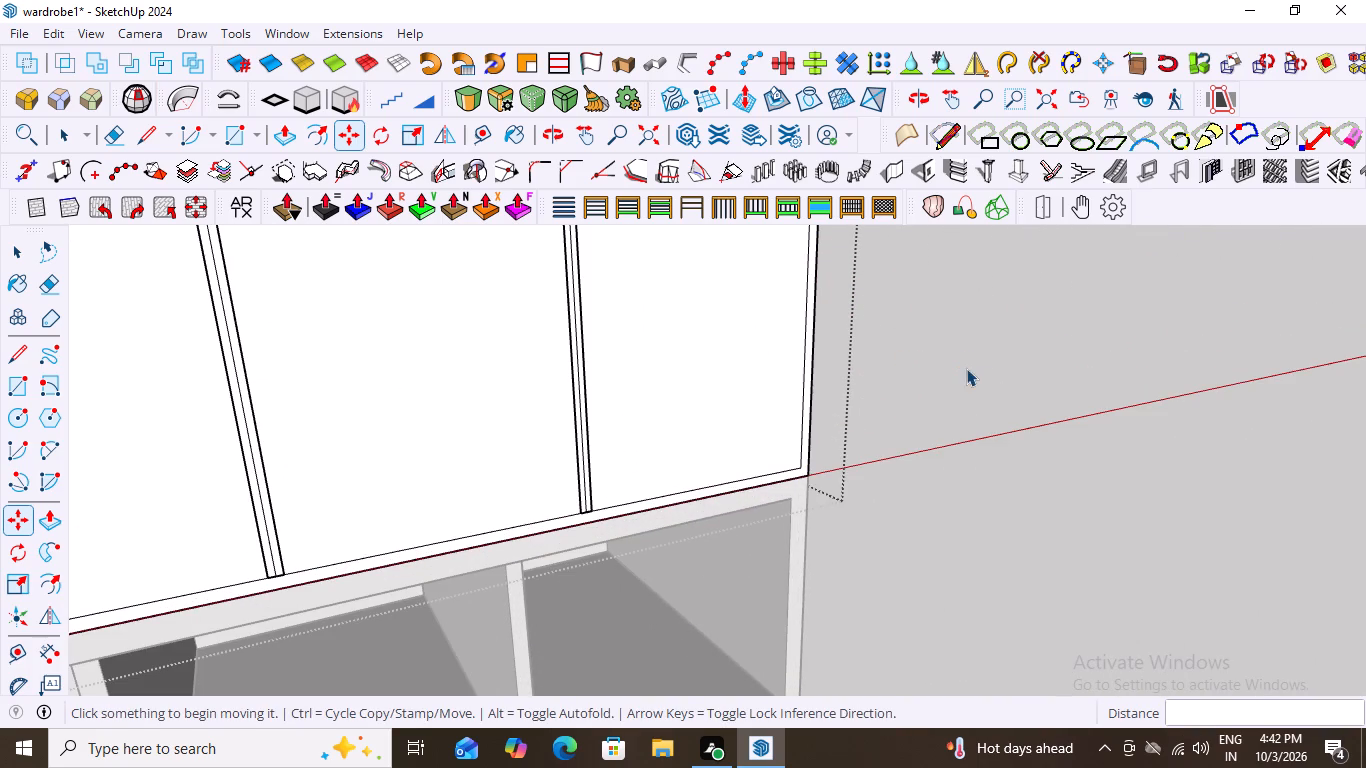
pyautogui.press('space')
pyautogui.click(958, 360)
pyautogui.scroll(-10, 792, 422)
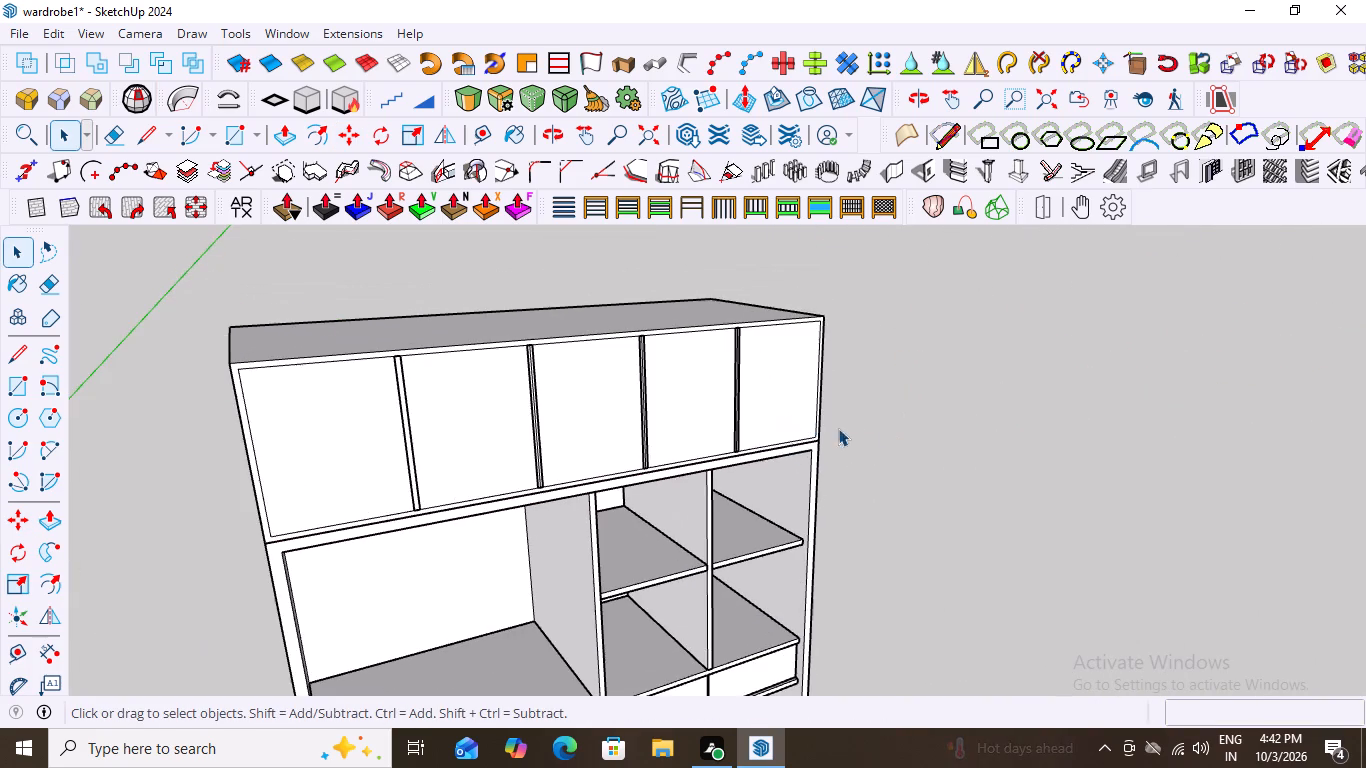
pyautogui.scroll(11, 544, 498)
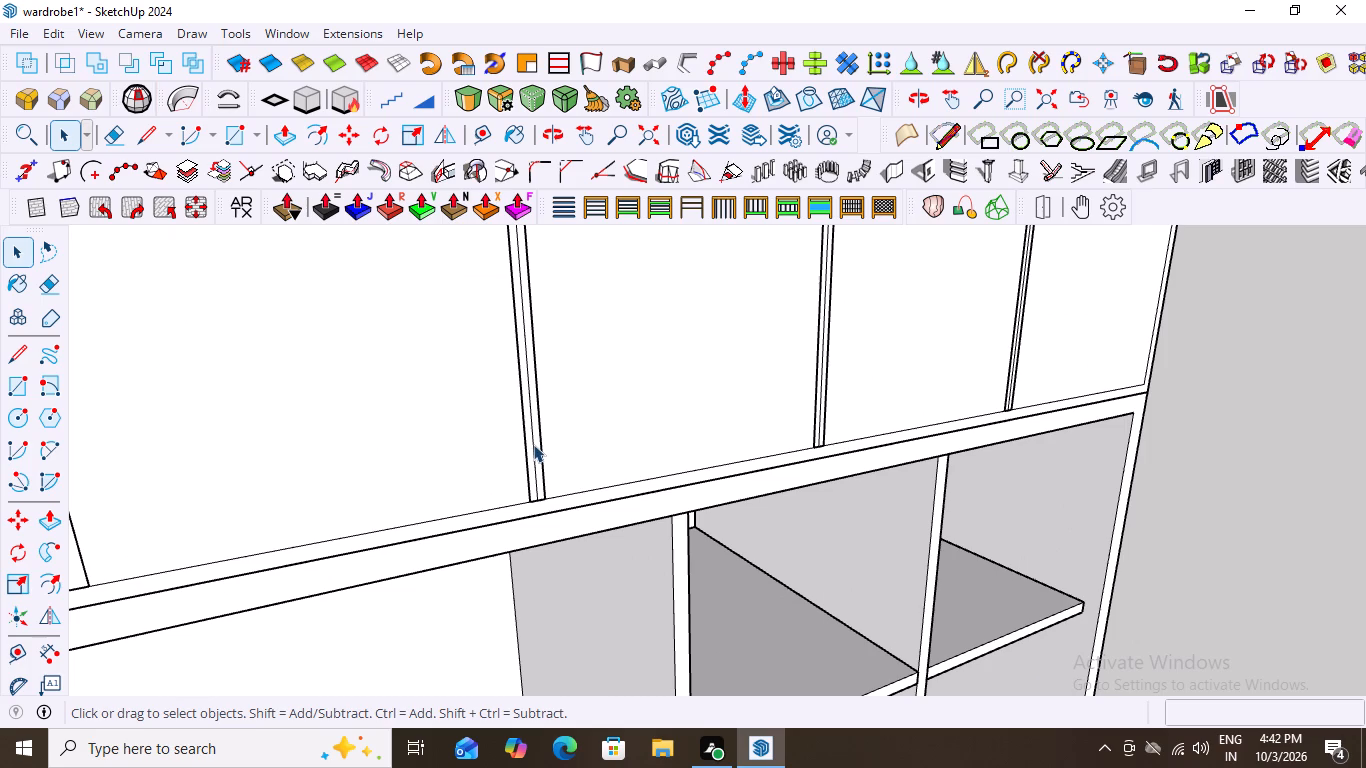
pyautogui.click(533, 444)
pyautogui.doubleClick(533, 444)
pyautogui.click(532, 444)
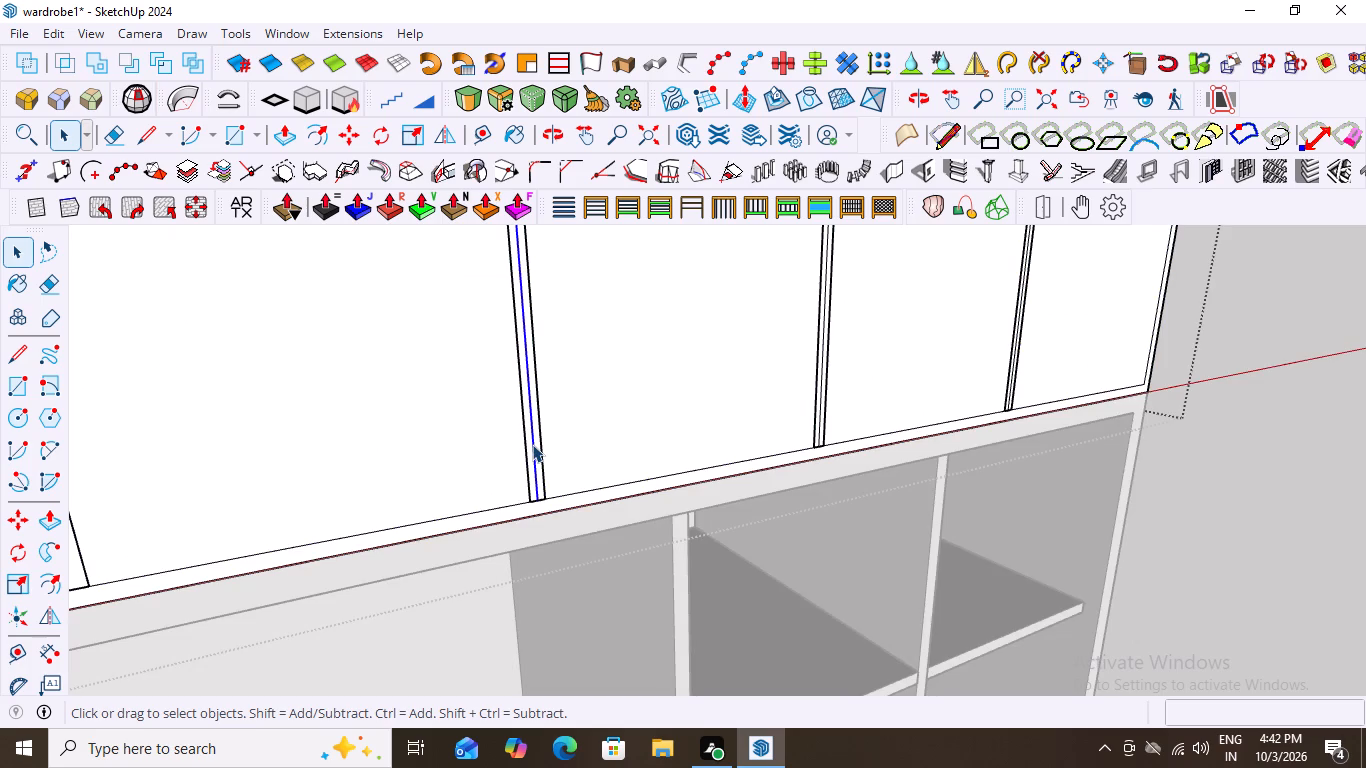
pyautogui.press('Delete')
# Delete the leftover division lines running through the third and fourth partition strips on the top cabinet's front.
pyautogui.scroll(-13, 510, 444)
pyautogui.scroll(2, 709, 437)
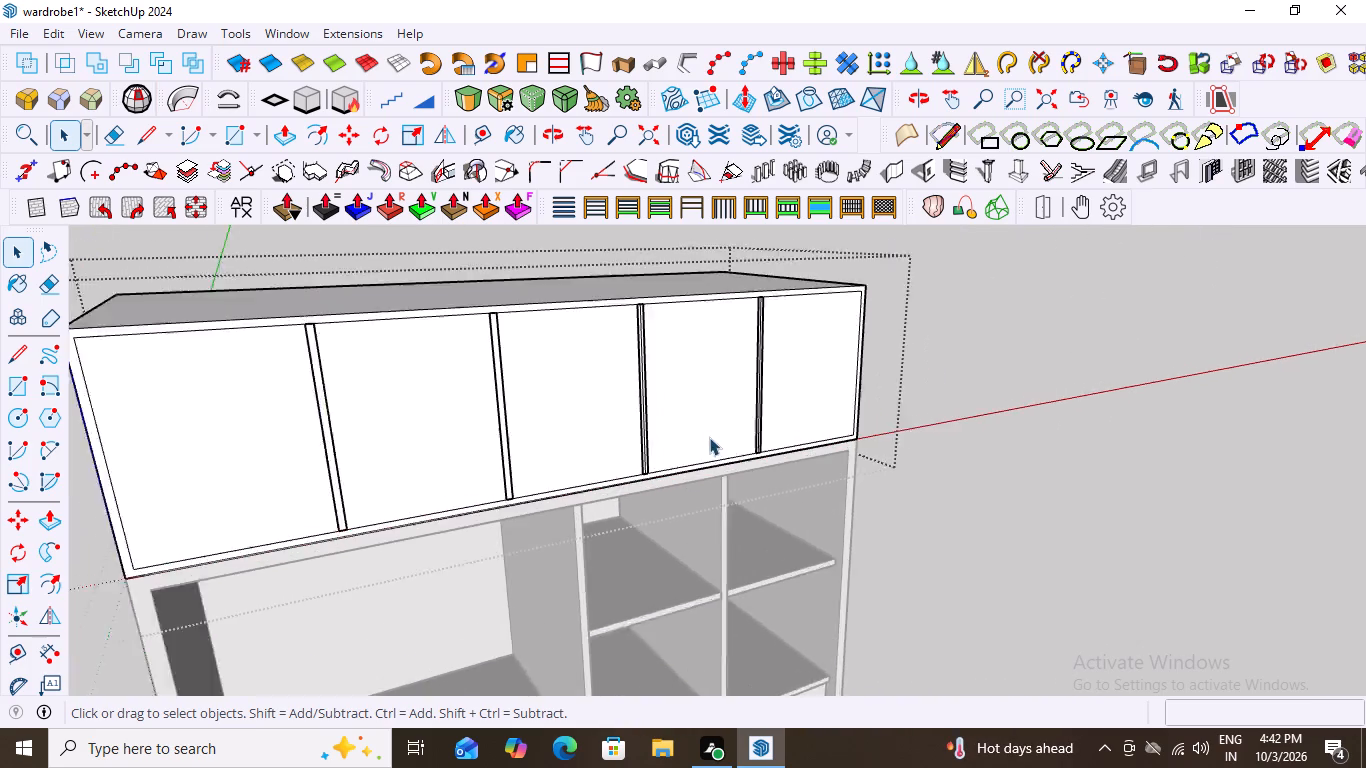
pyautogui.scroll(9, 709, 437)
pyautogui.scroll(2, 575, 495)
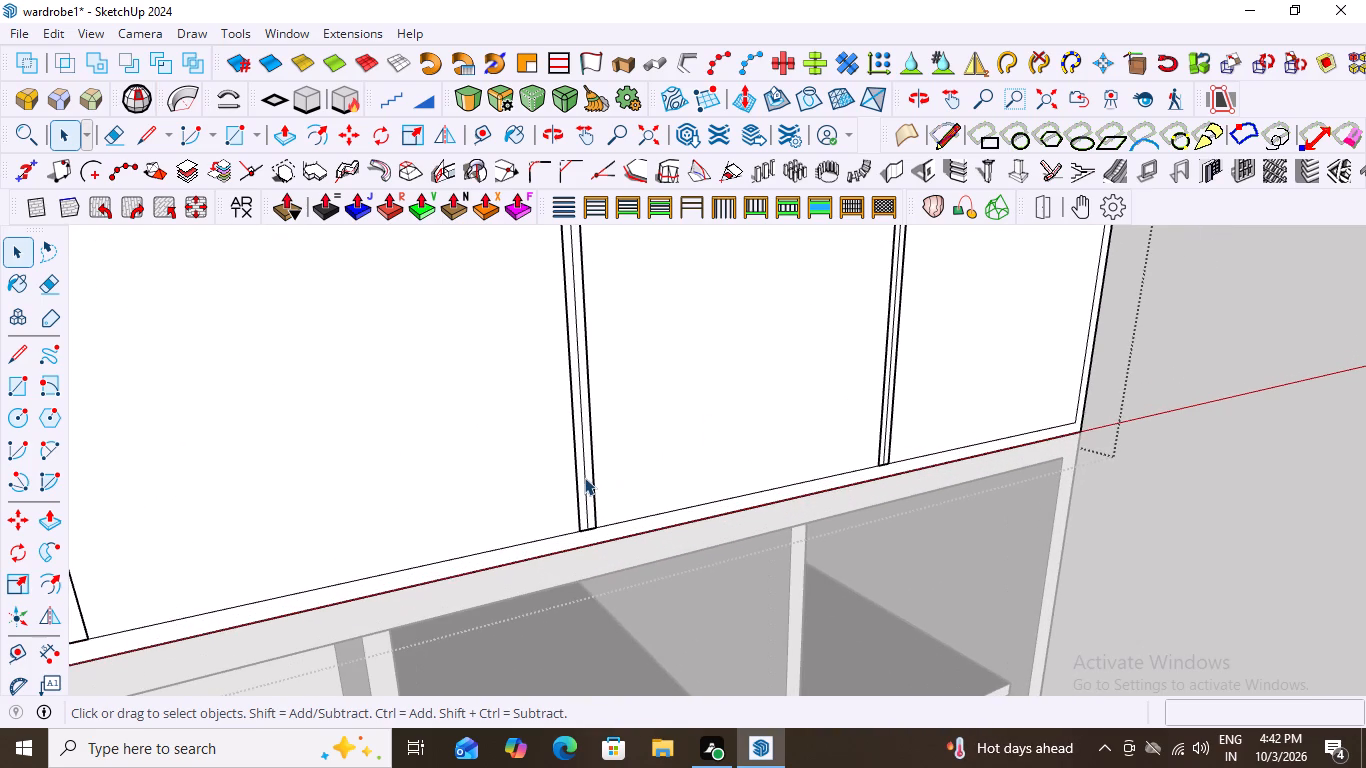
pyautogui.click(584, 477)
pyautogui.press('Delete')
pyautogui.scroll(-4, 584, 477)
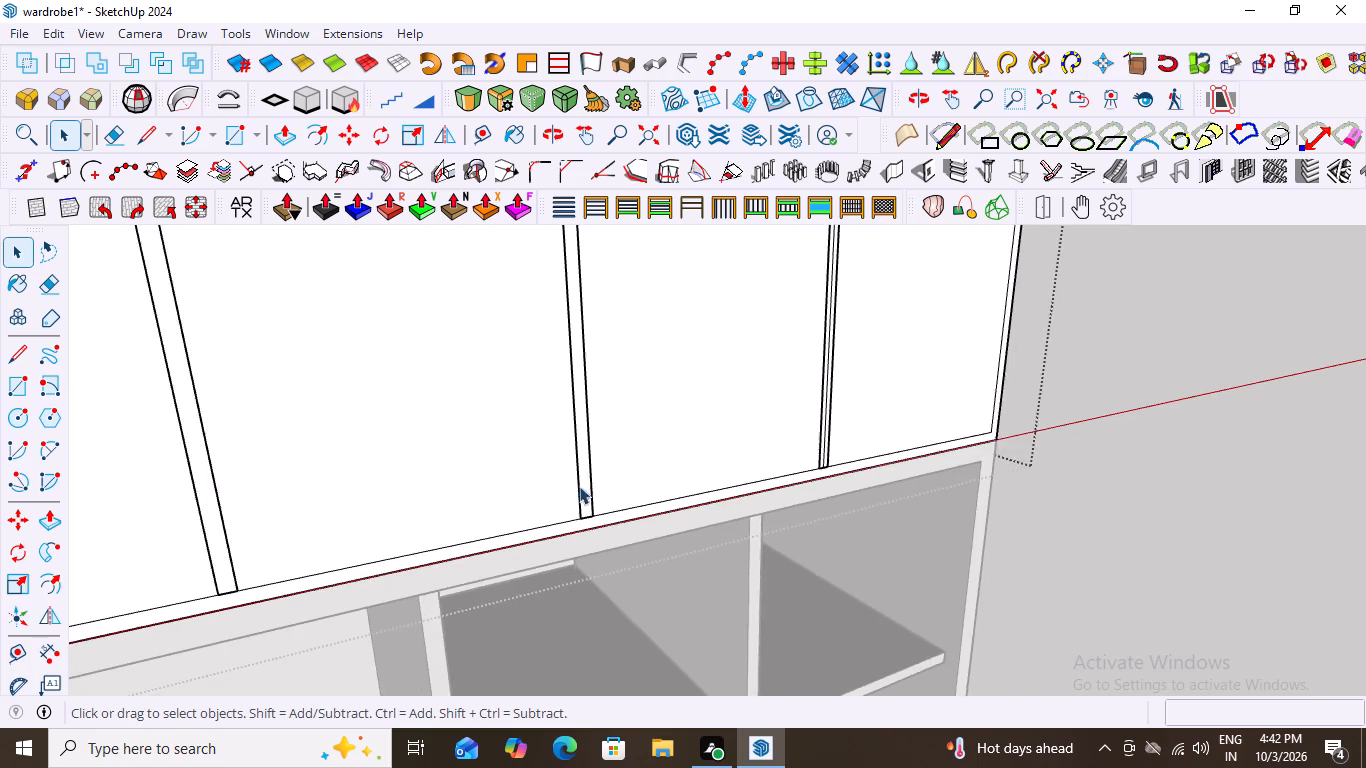
pyautogui.scroll(-4, 579, 486)
pyautogui.scroll(6, 789, 395)
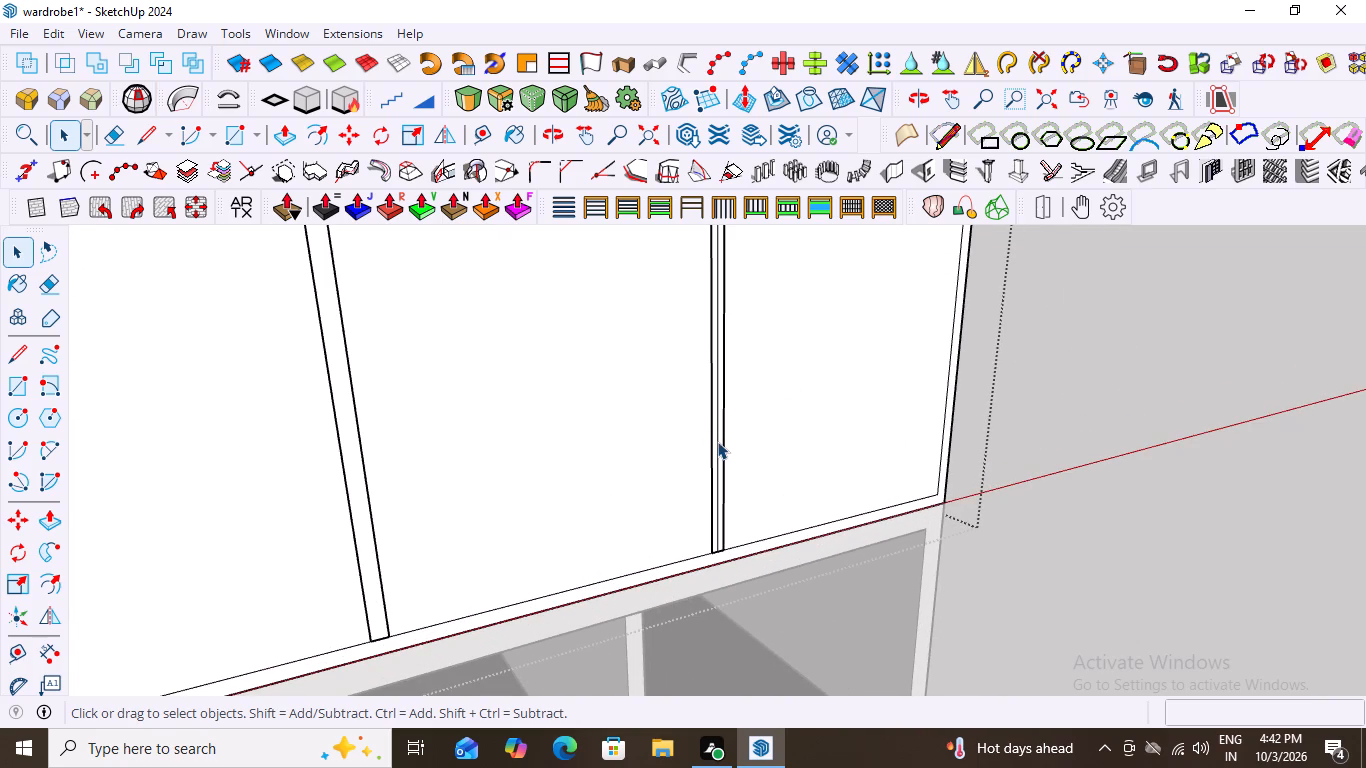
pyautogui.click(717, 441)
pyautogui.press('Delete')
pyautogui.scroll(-6, 854, 406)
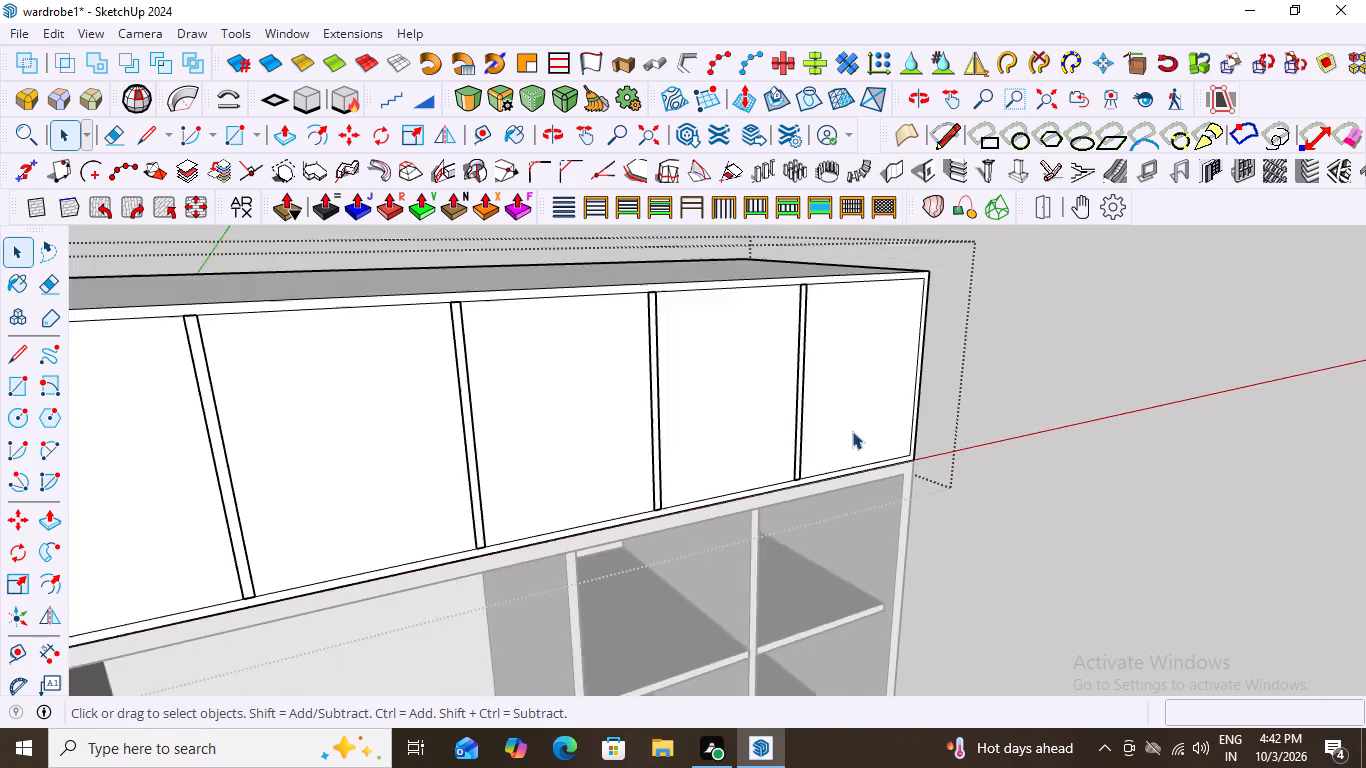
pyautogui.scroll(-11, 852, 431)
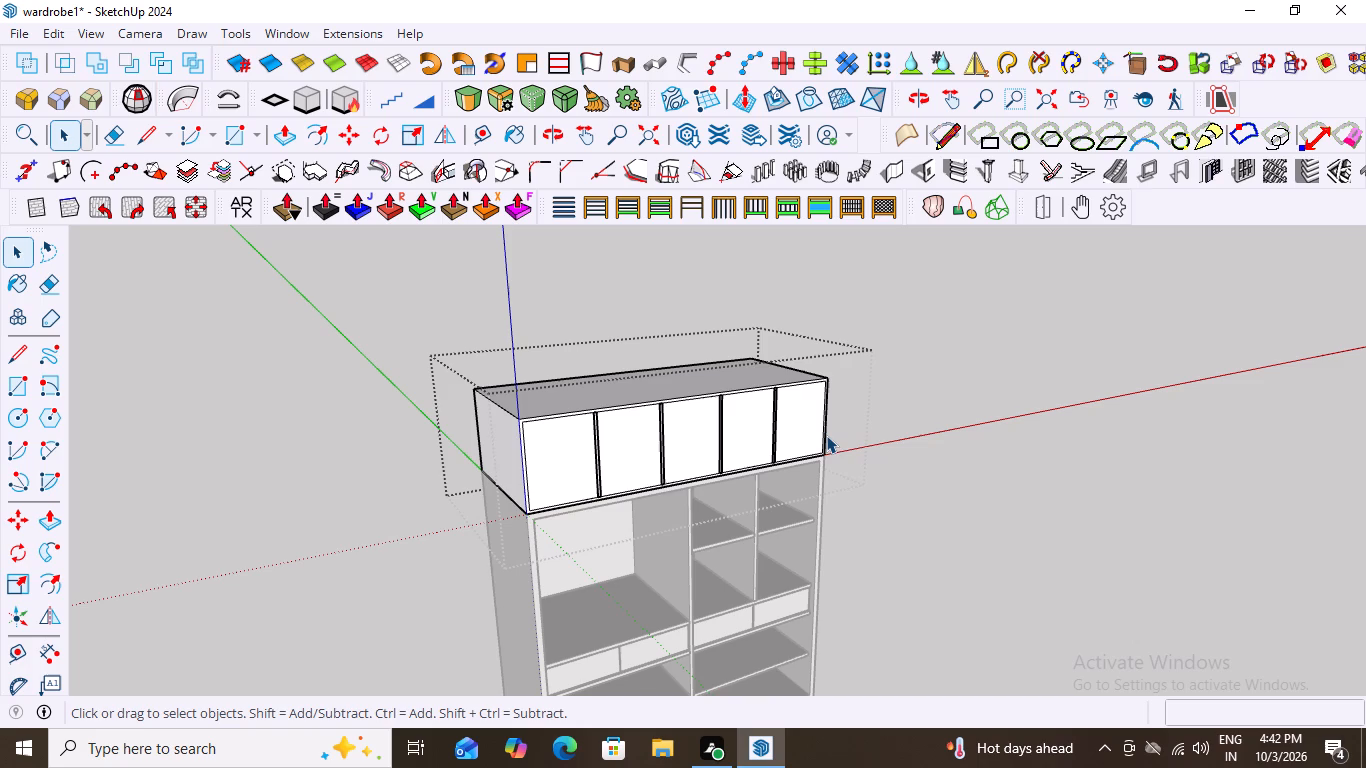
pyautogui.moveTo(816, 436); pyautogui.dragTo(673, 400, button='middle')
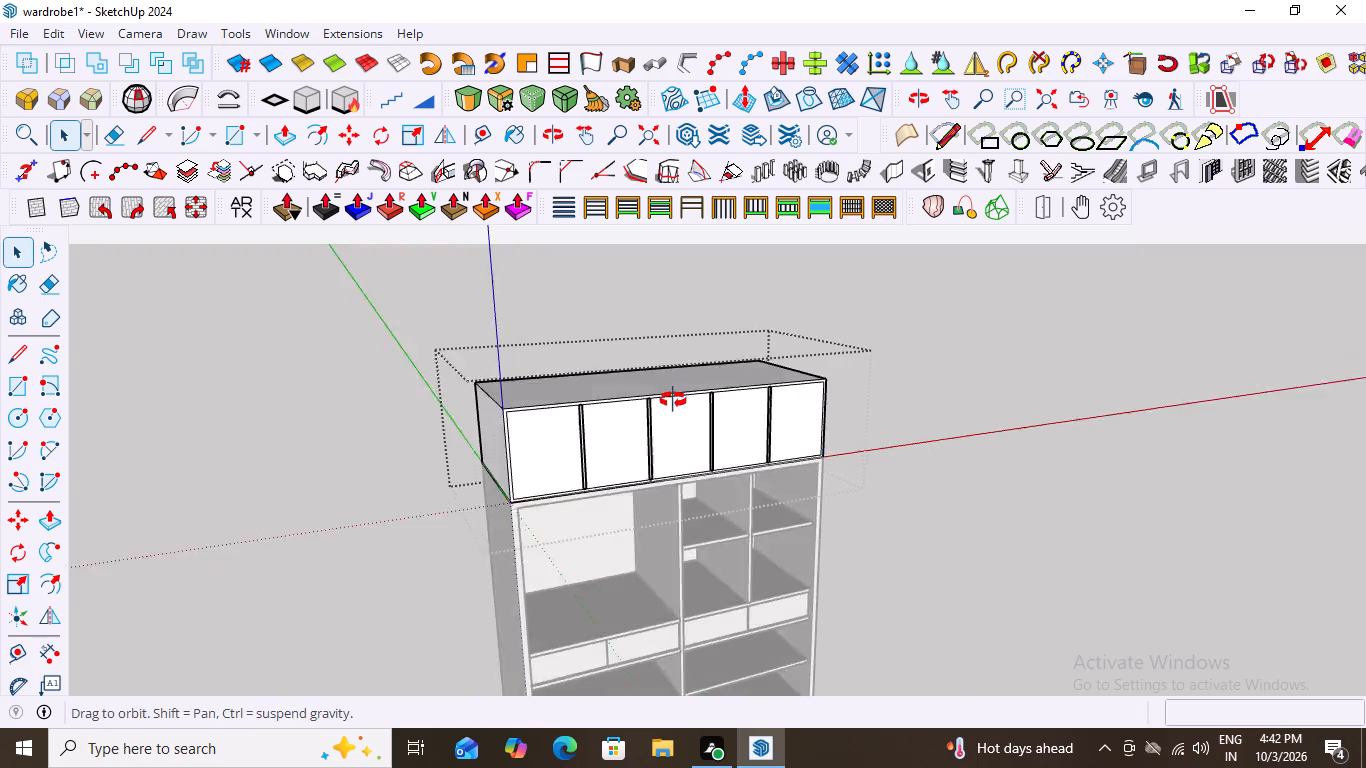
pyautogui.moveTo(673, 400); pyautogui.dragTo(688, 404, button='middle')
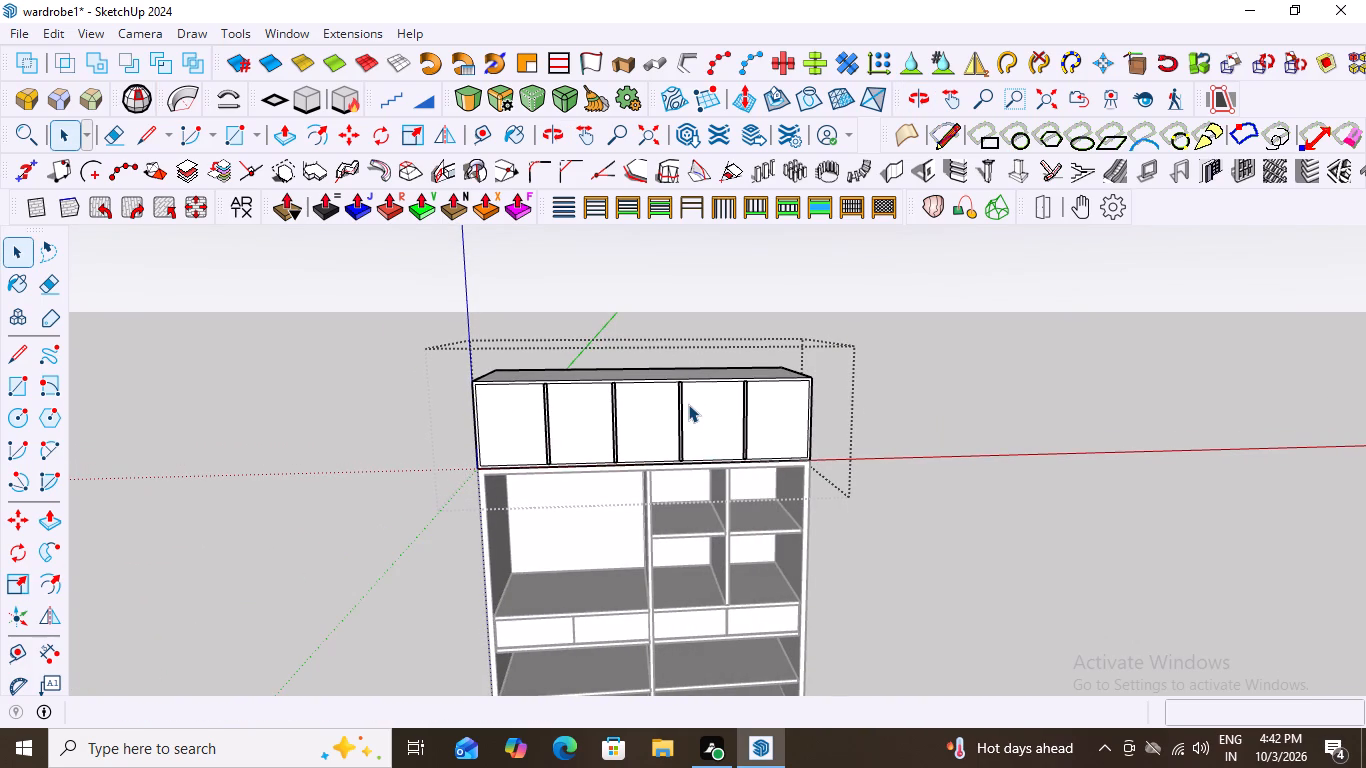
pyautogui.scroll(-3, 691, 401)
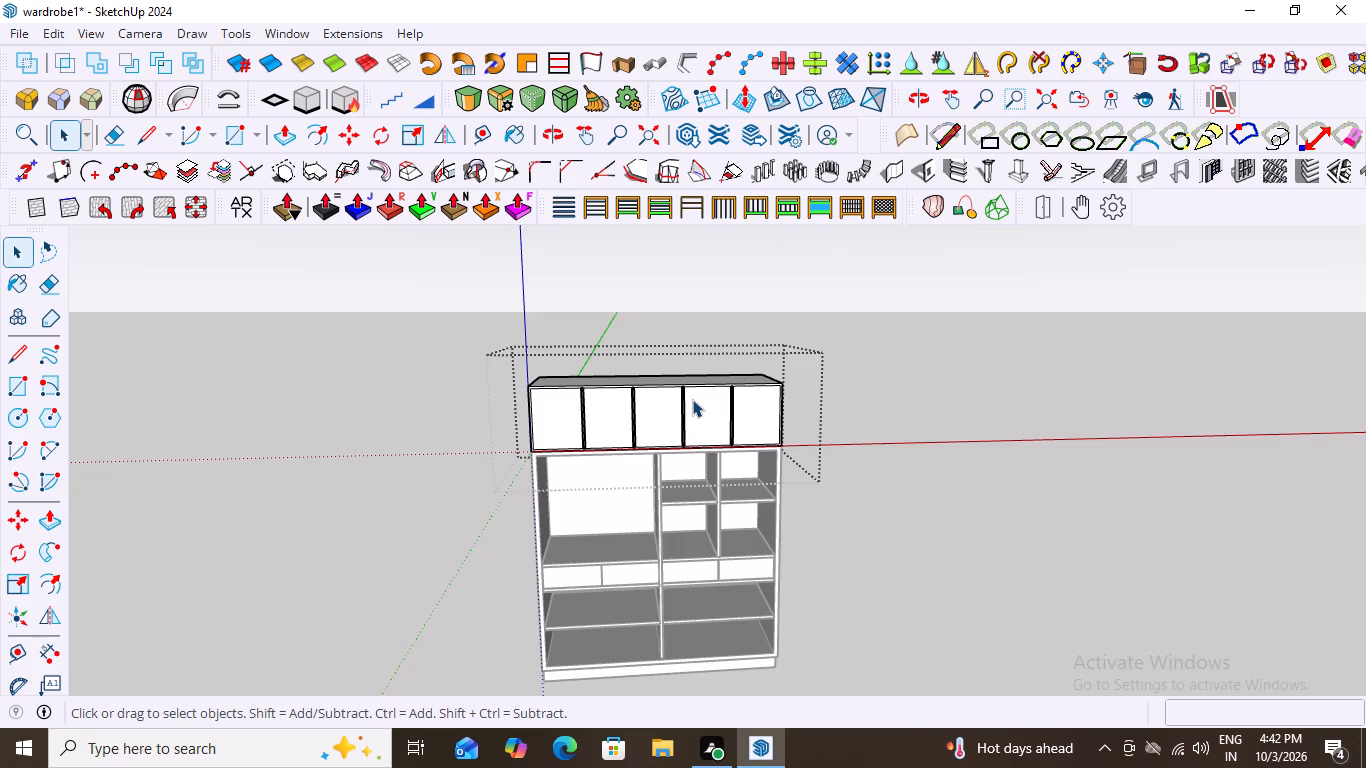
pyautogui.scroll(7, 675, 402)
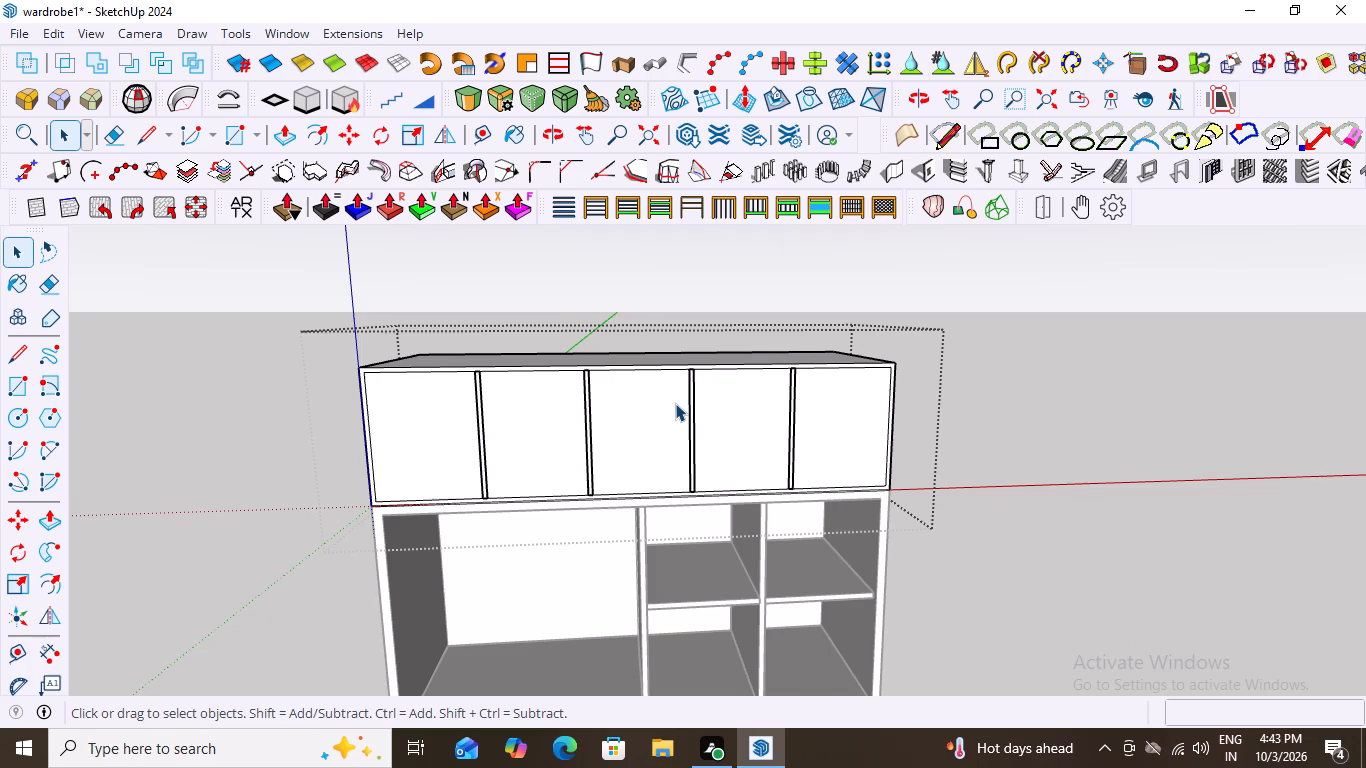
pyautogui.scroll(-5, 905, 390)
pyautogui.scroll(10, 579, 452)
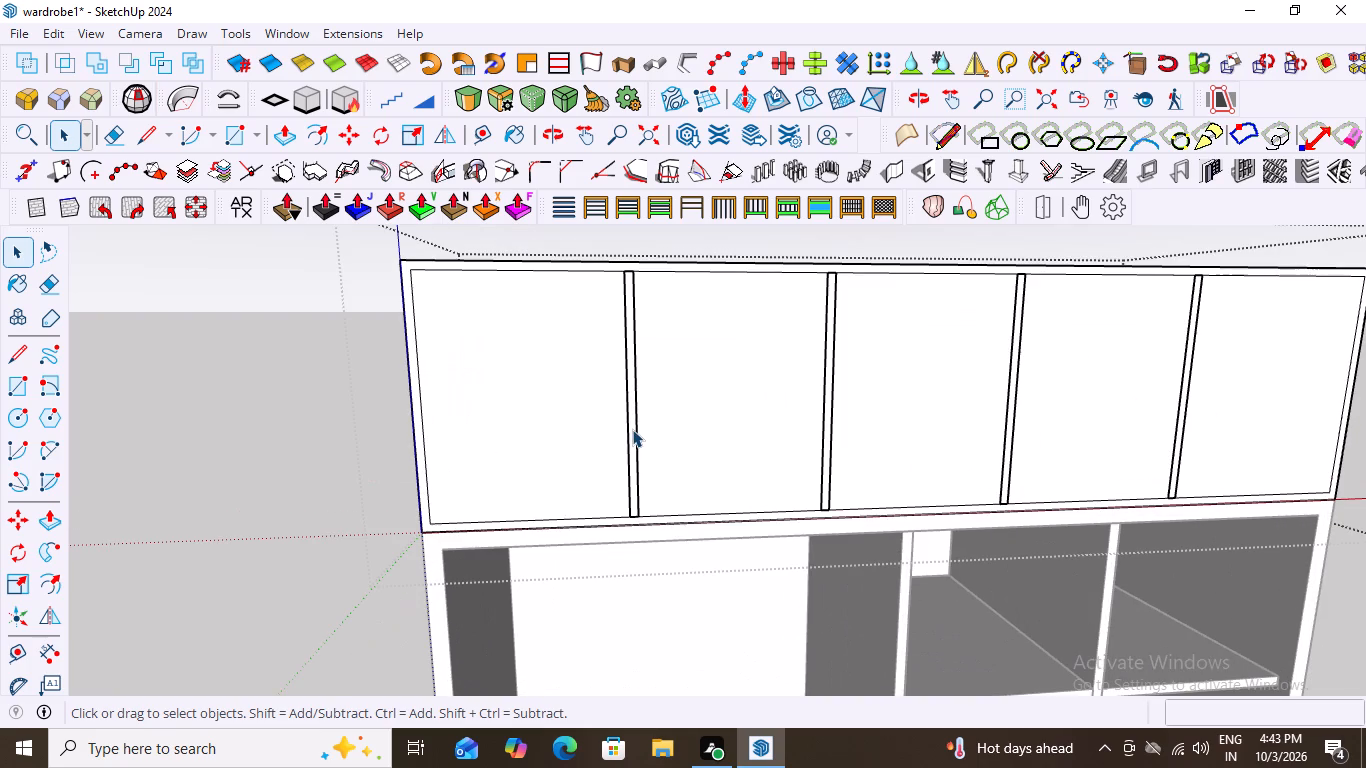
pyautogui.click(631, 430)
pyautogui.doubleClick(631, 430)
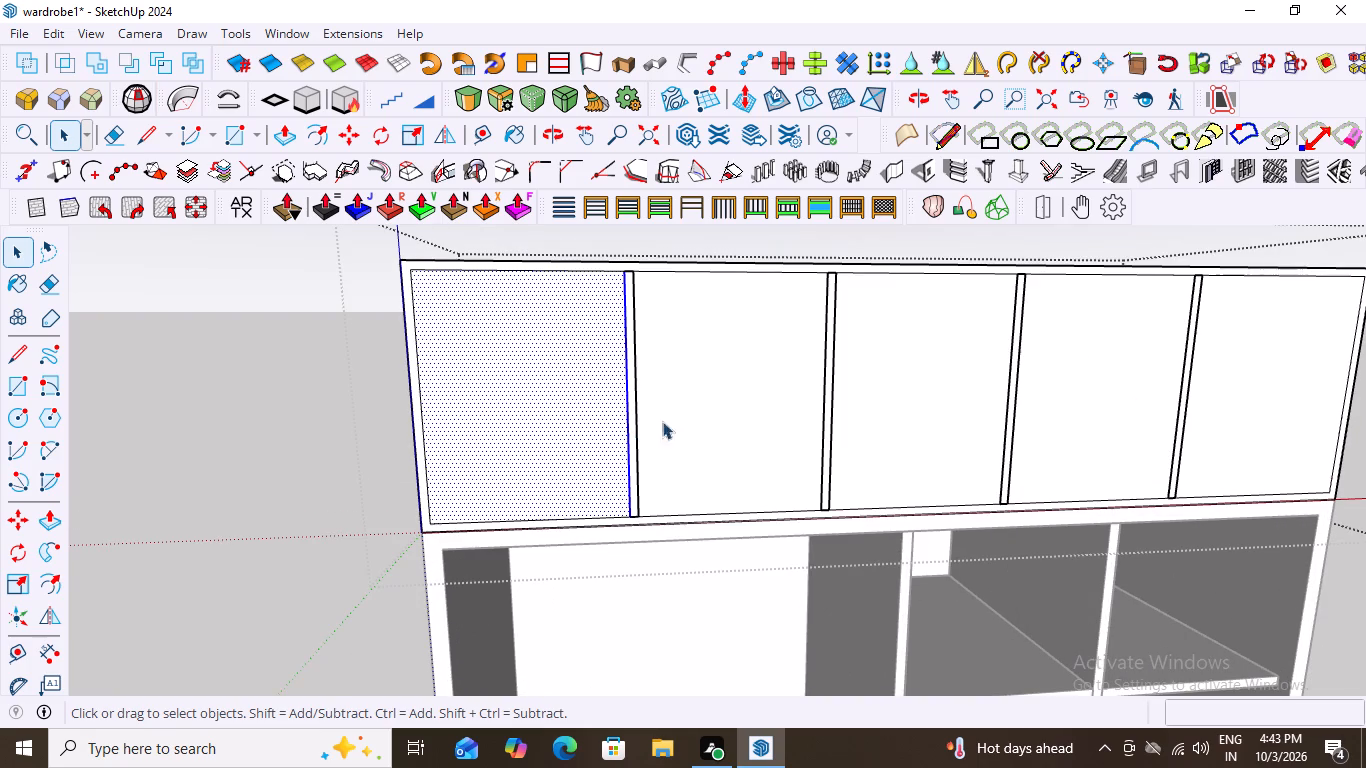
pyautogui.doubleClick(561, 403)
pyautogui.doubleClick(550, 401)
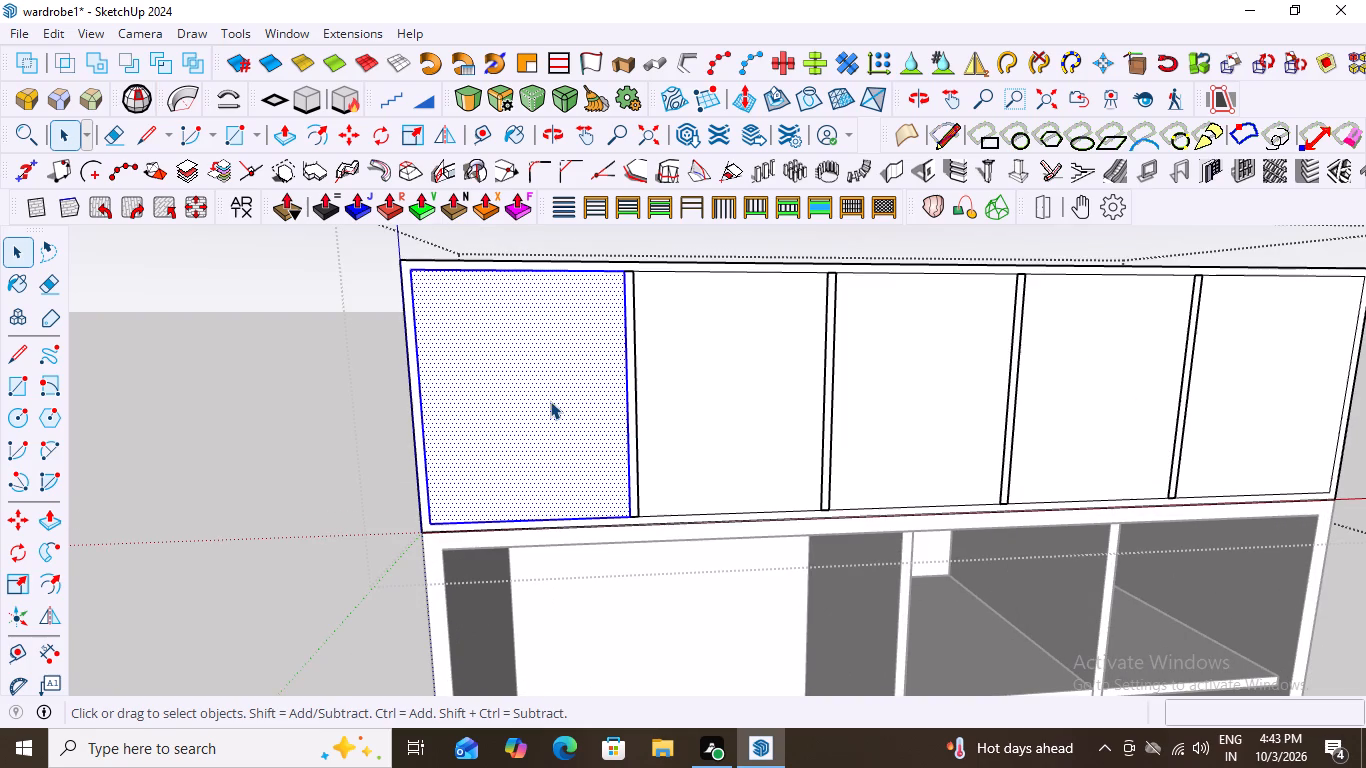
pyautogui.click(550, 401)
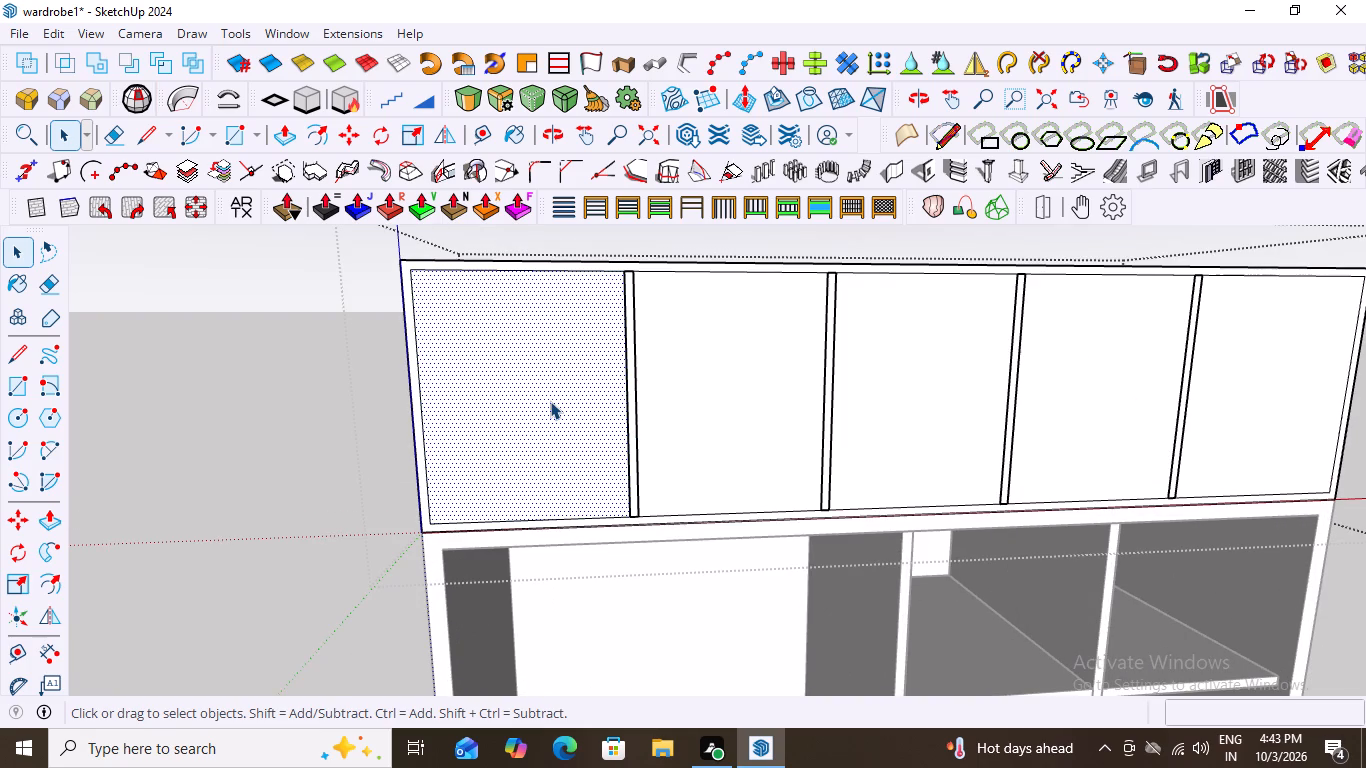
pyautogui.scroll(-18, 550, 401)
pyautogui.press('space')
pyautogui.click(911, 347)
# Place a guide line on the cabinet's top face, 18 mm in from its rear edge.
pyautogui.moveTo(683, 386); pyautogui.dragTo(679, 422, button='middle')
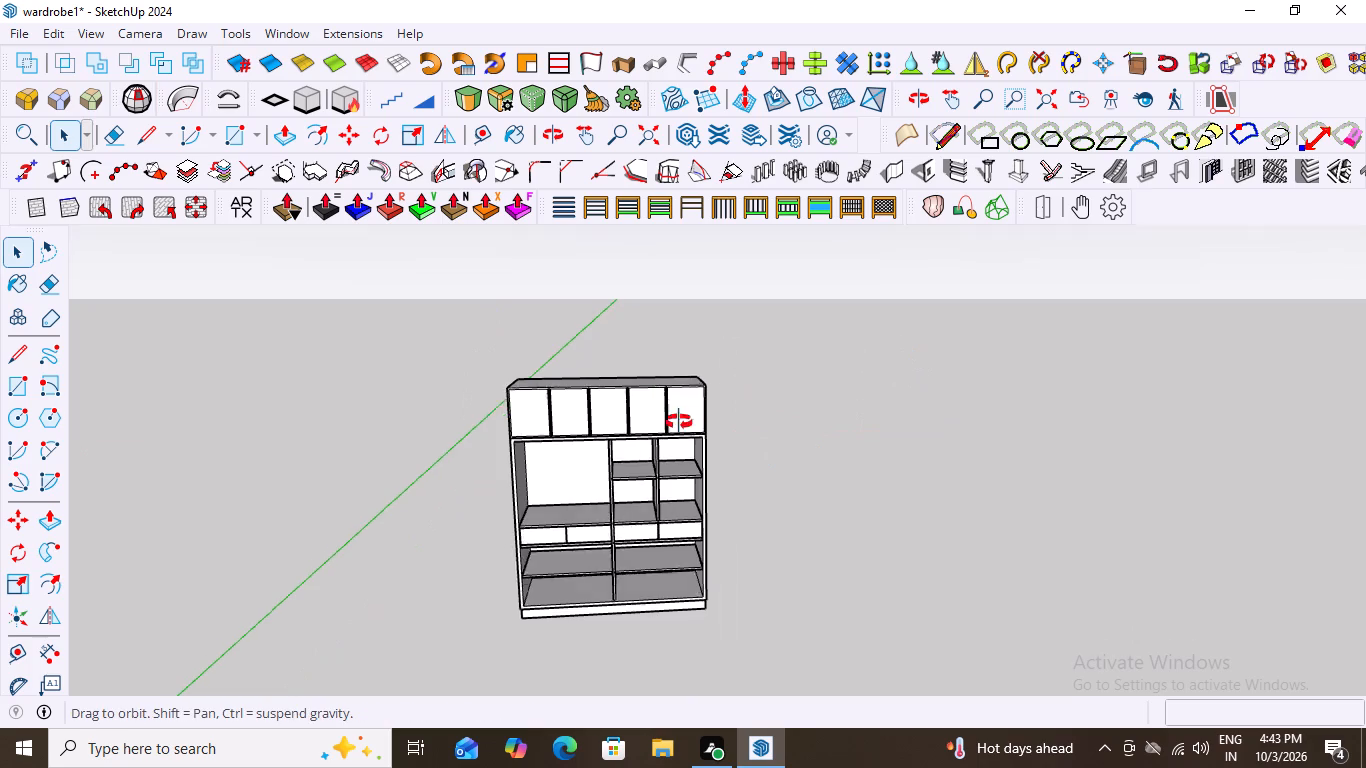
pyautogui.moveTo(679, 422); pyautogui.dragTo(679, 558, button='middle')
pyautogui.scroll(1, 546, 408)
pyautogui.moveTo(565, 413); pyautogui.dragTo(596, 393, button='middle')
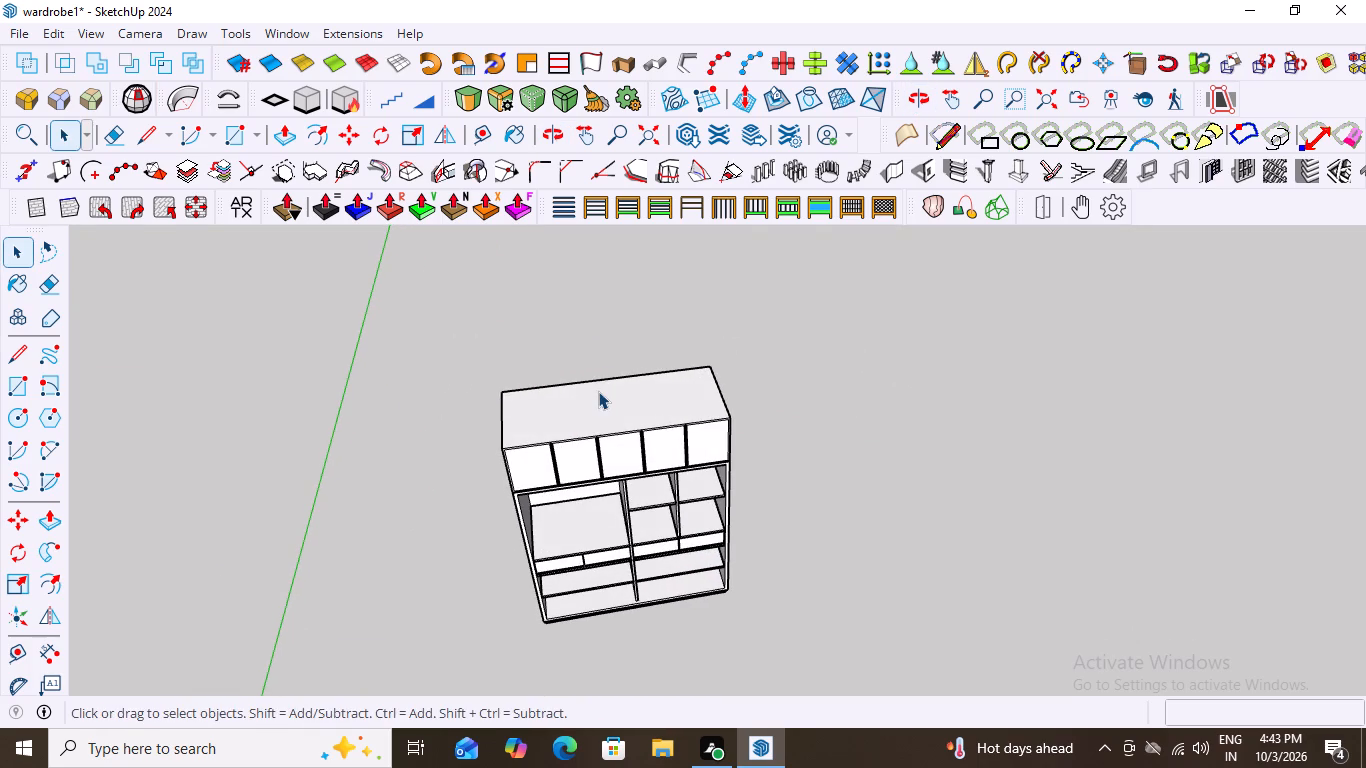
pyautogui.press('t')
pyautogui.scroll(3, 474, 439)
pyautogui.middleClick(483, 436)
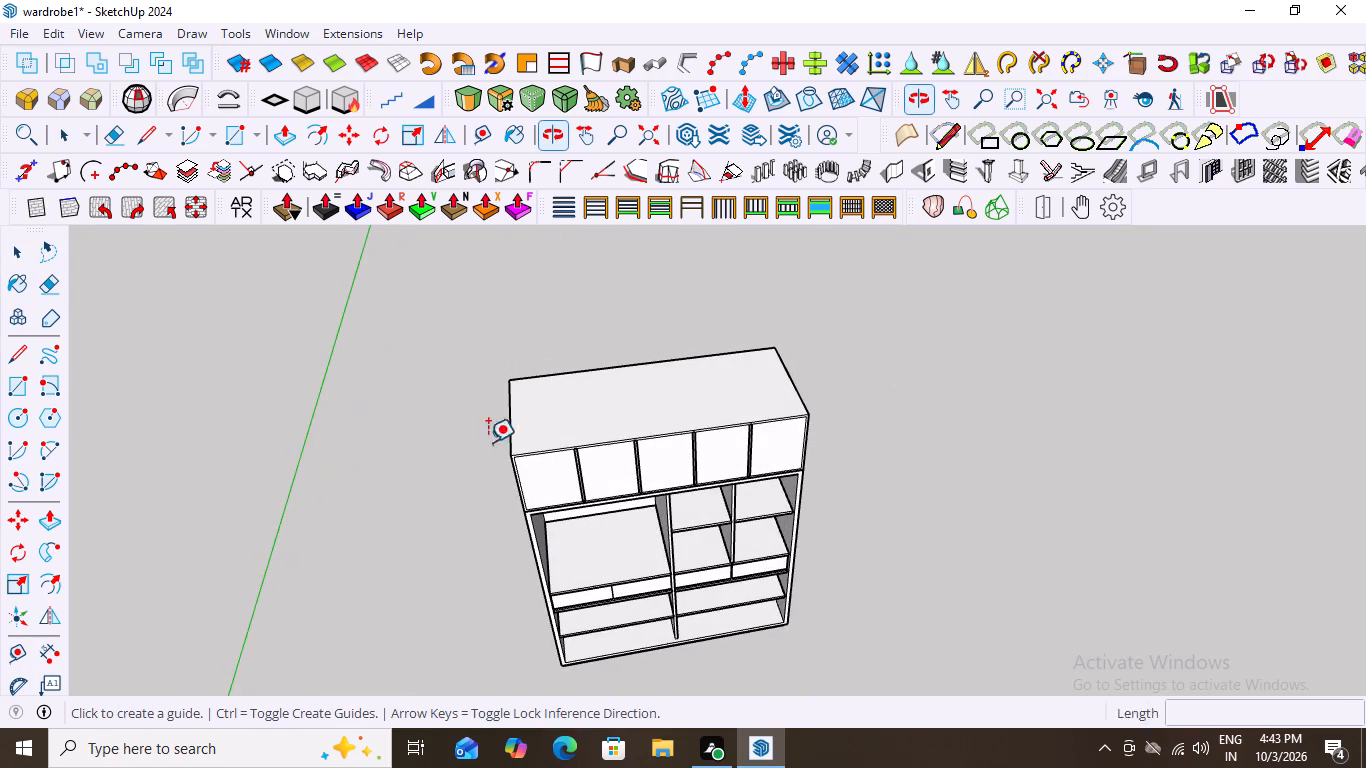
pyautogui.scroll(5, 550, 371)
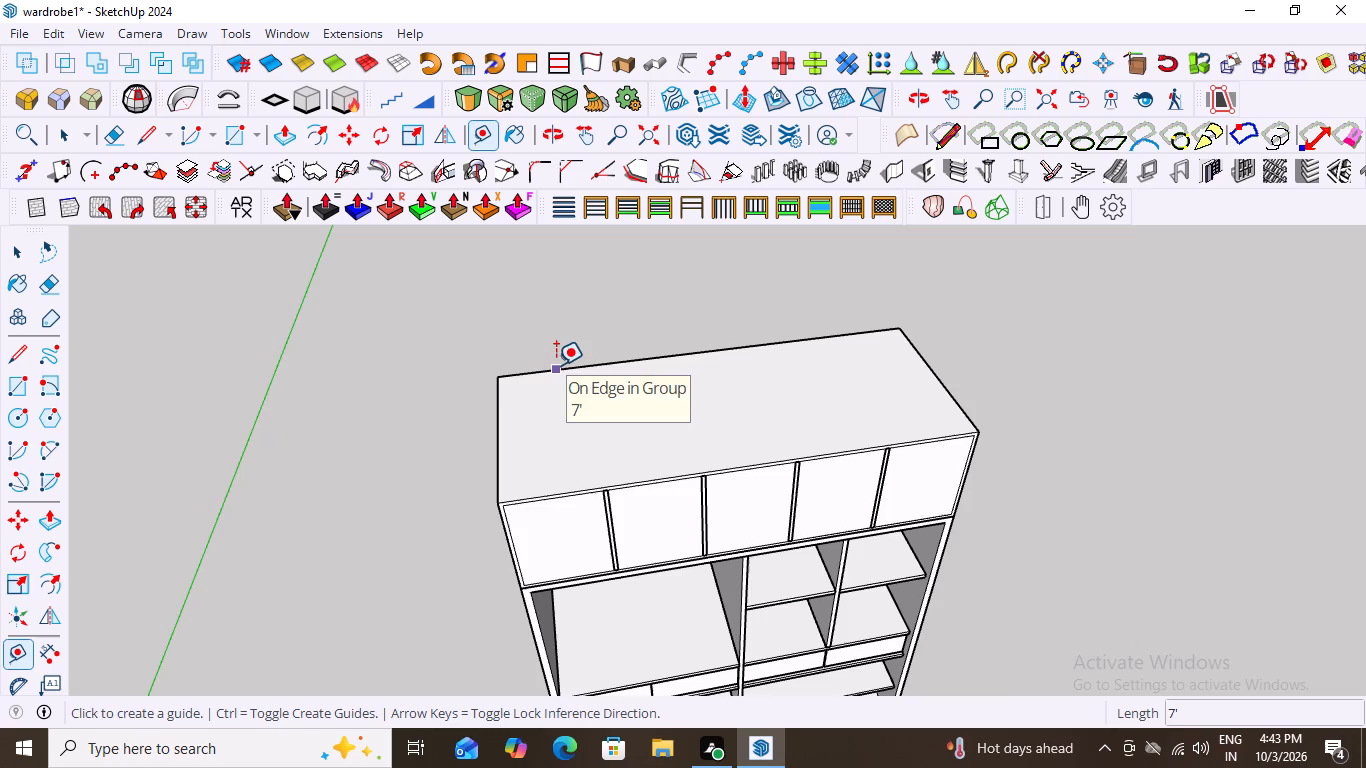
pyautogui.scroll(3, 613, 376)
pyautogui.click(635, 352)
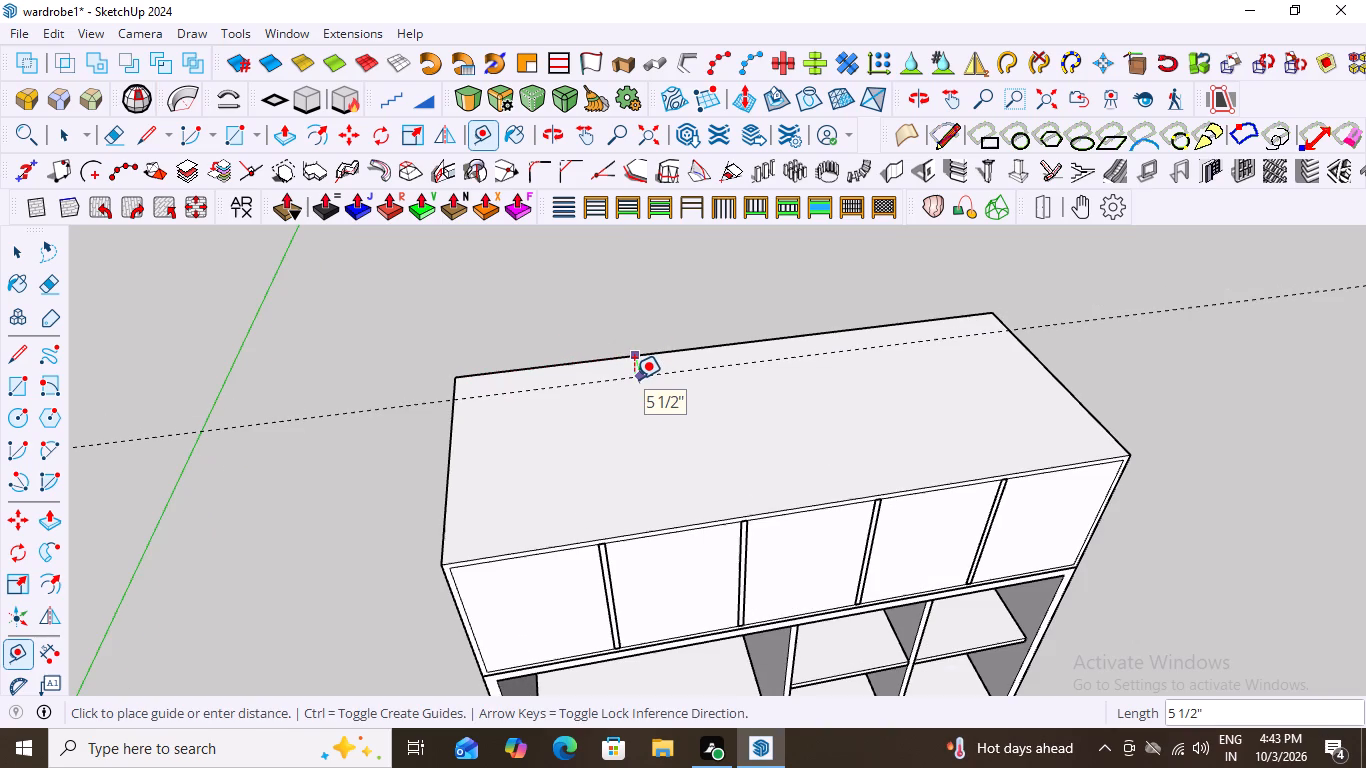
pyautogui.press('1')
pyautogui.press('8')
pyautogui.write('mm')
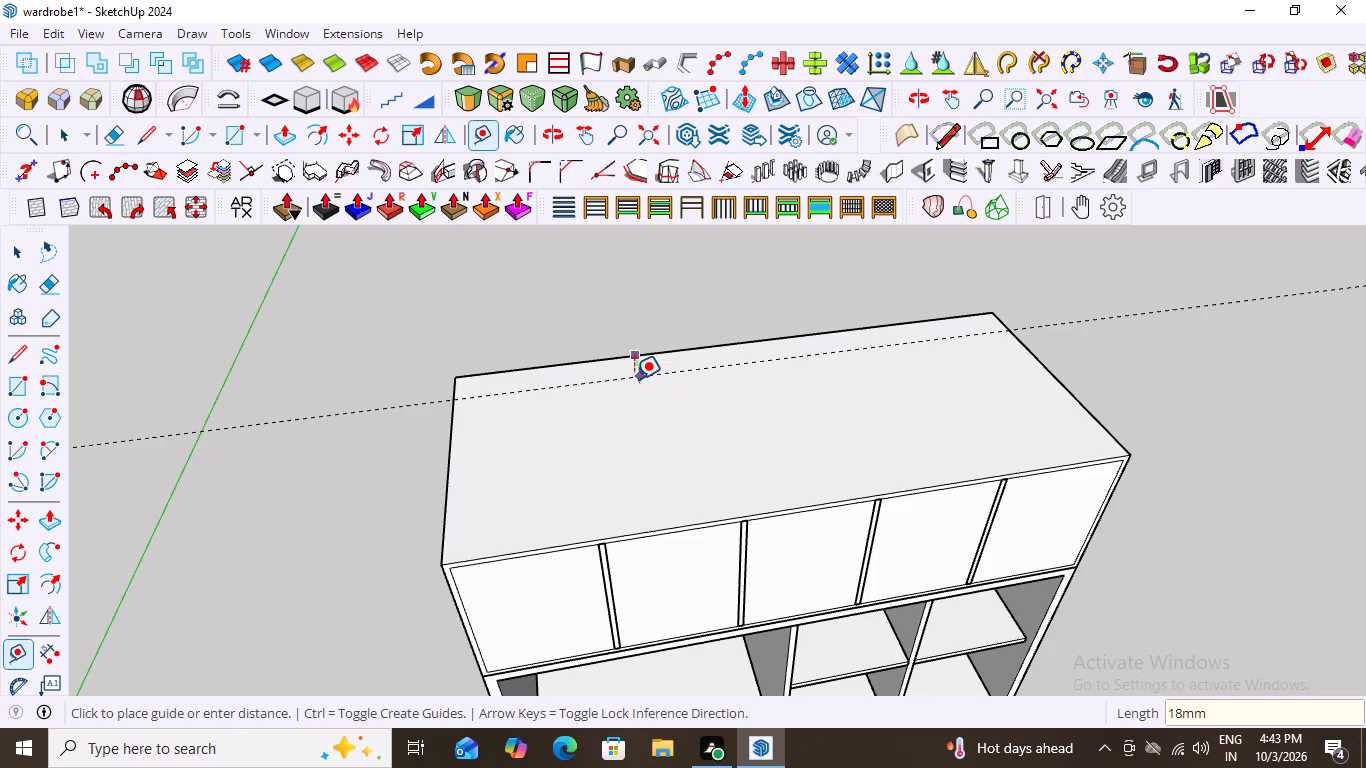
pyautogui.press('Return')
pyautogui.press('space')
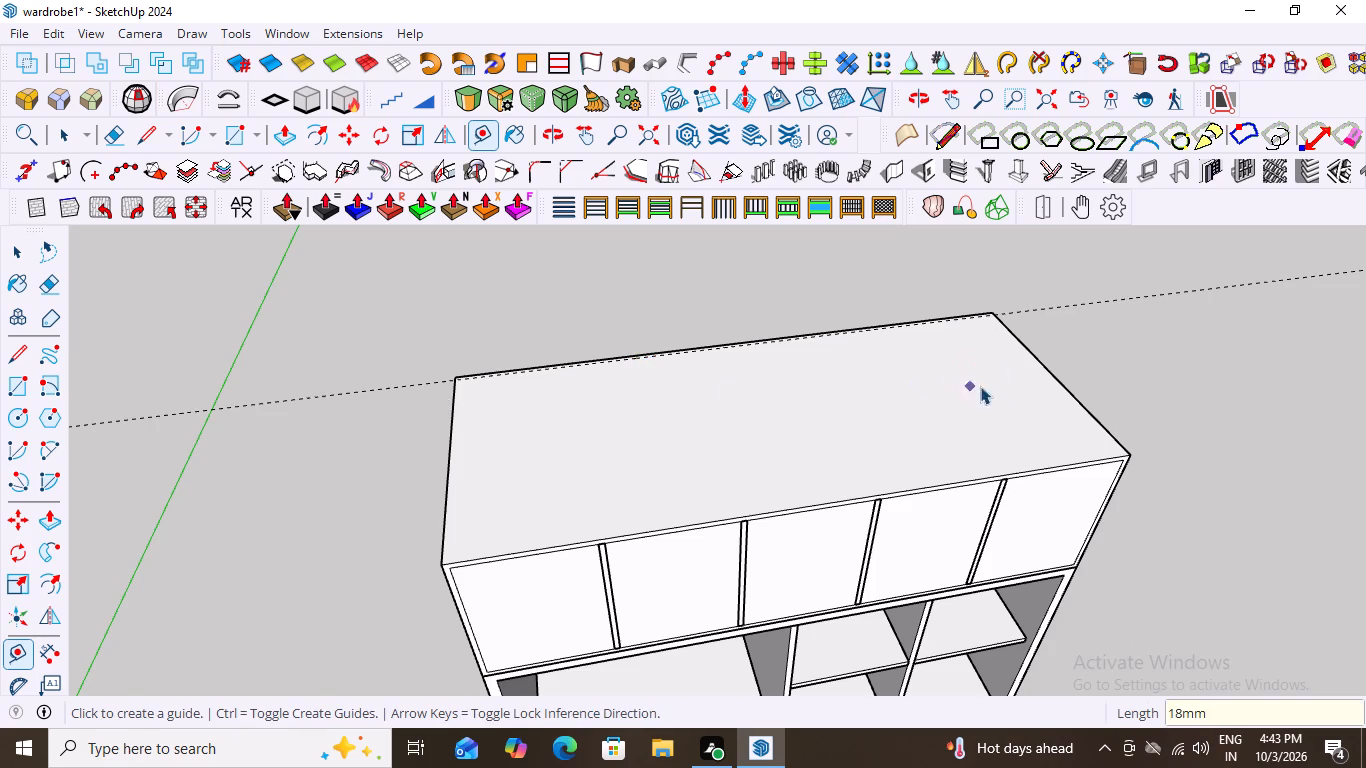
# Push the first front section's face about 2' 11 1/2" back into the top cabinet, up to the 18 mm rear guide line.
pyautogui.scroll(-5, 1071, 373)
pyautogui.click(759, 511)
pyautogui.doubleClick(754, 510)
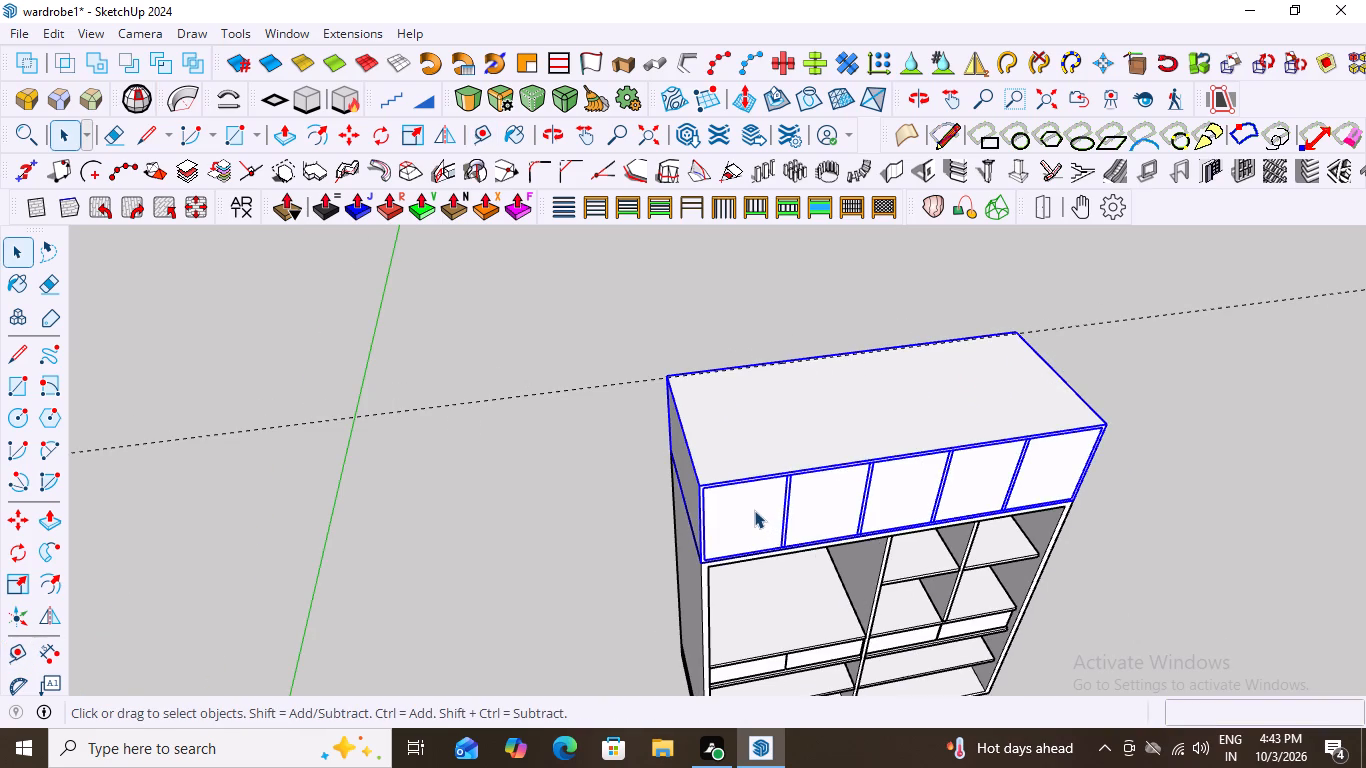
pyautogui.click(745, 509)
pyautogui.press('p')
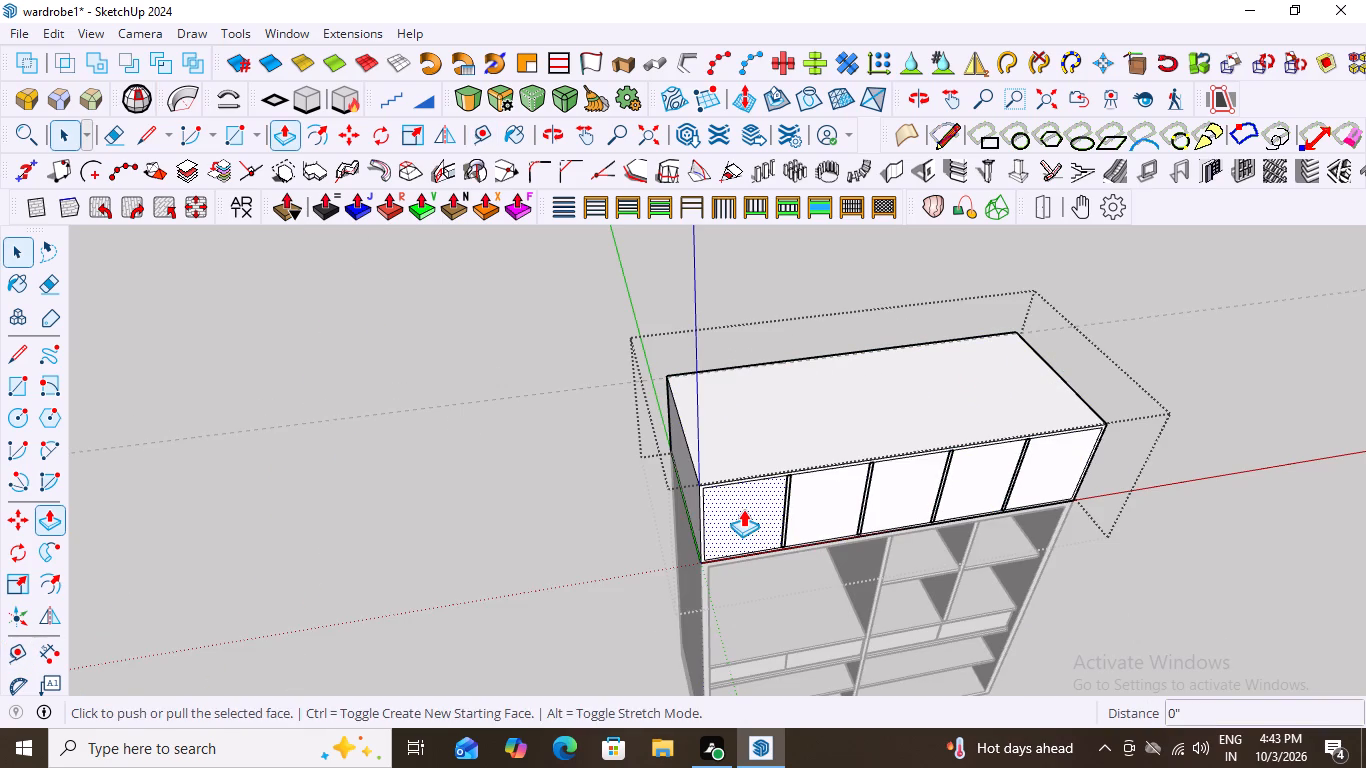
pyautogui.click(743, 509)
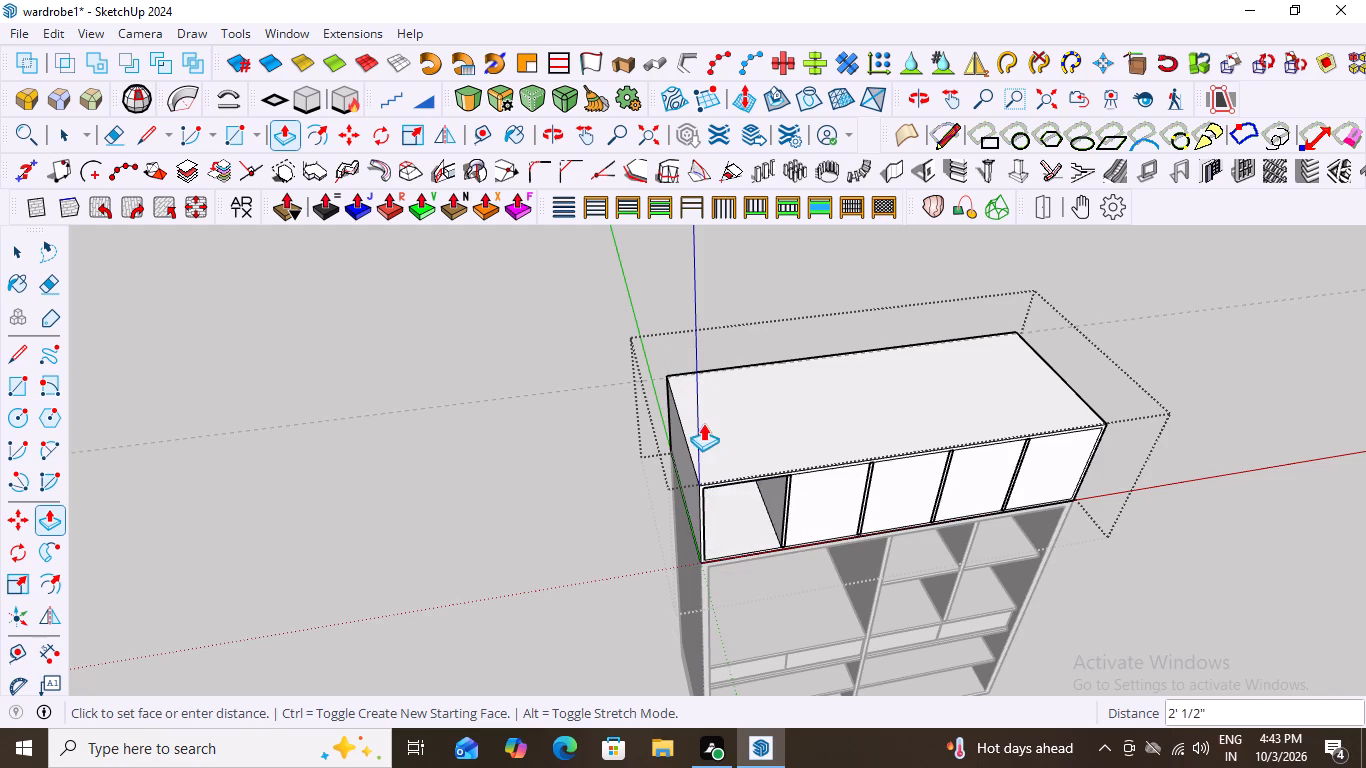
pyautogui.middleClick(776, 560)
pyautogui.scroll(16, 651, 348)
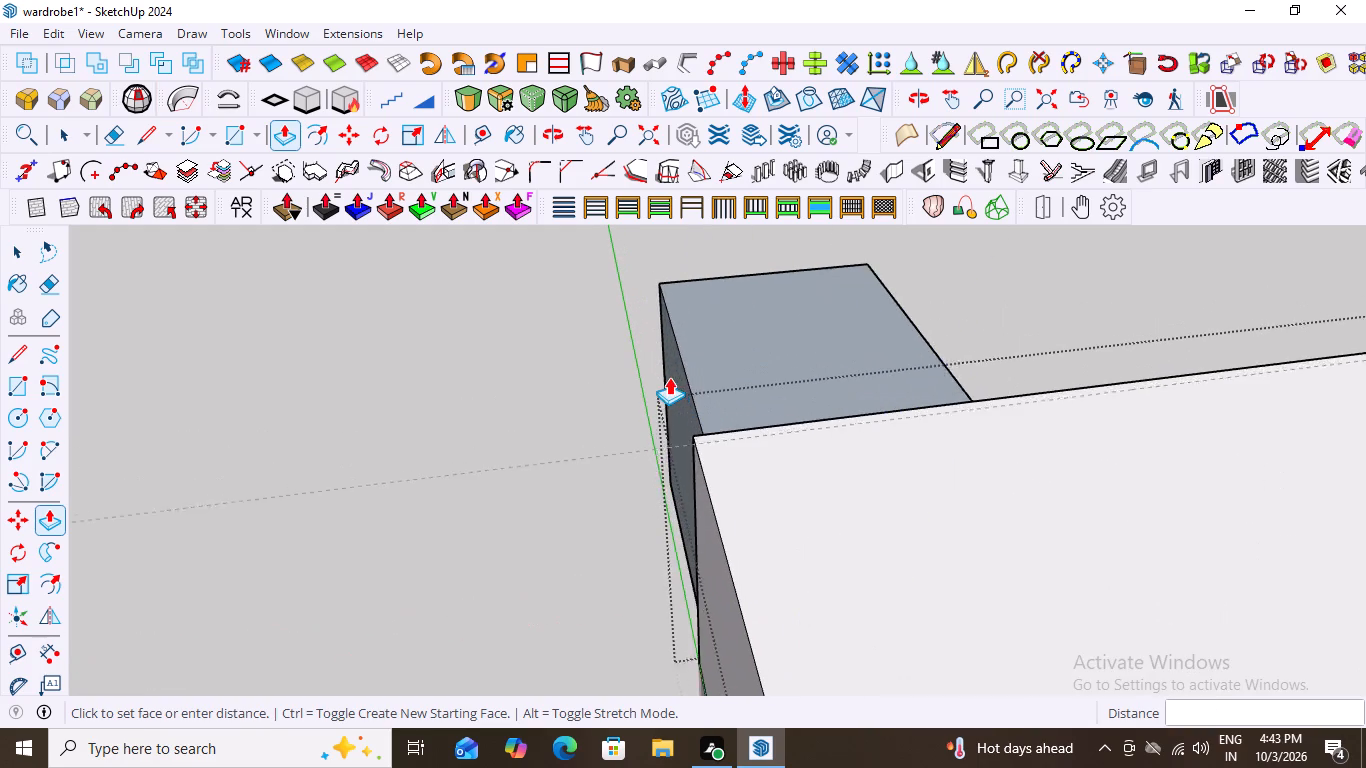
pyautogui.scroll(2, 669, 377)
pyautogui.click(701, 460)
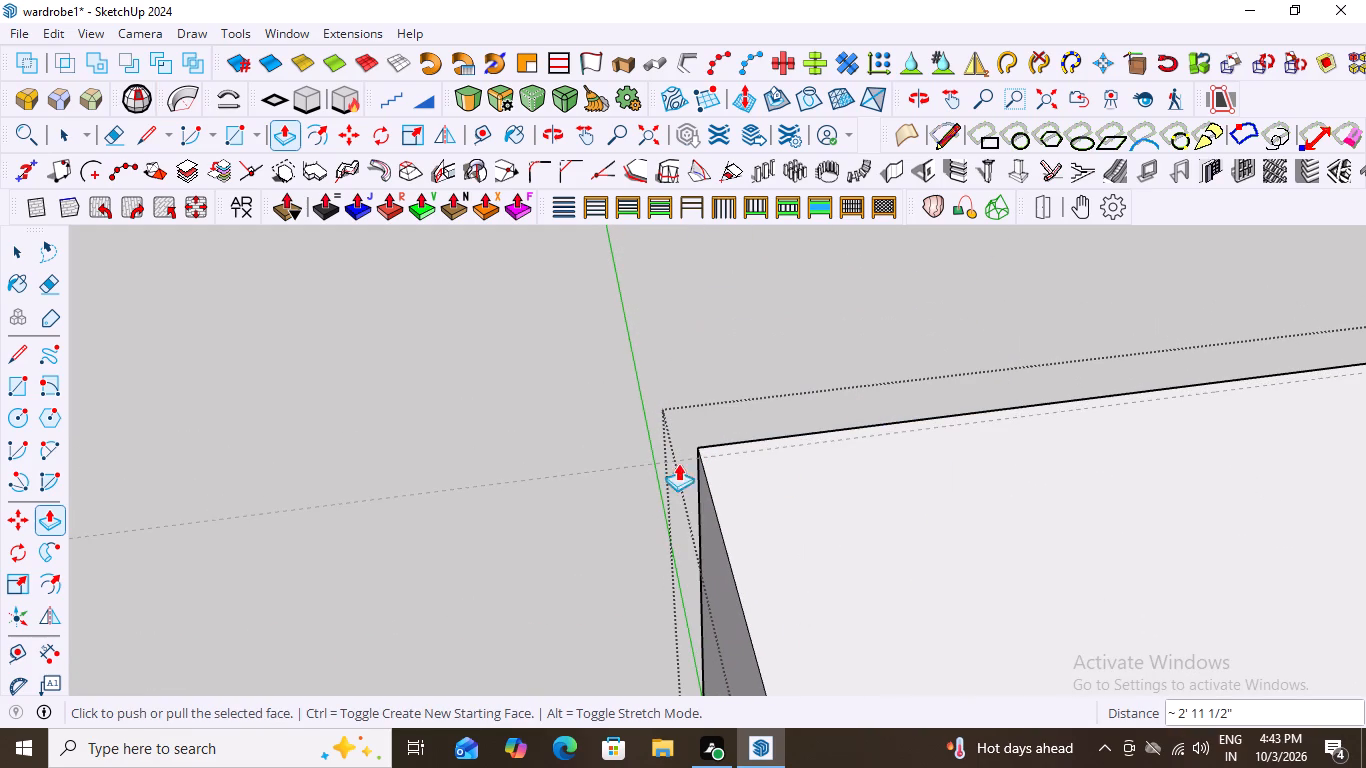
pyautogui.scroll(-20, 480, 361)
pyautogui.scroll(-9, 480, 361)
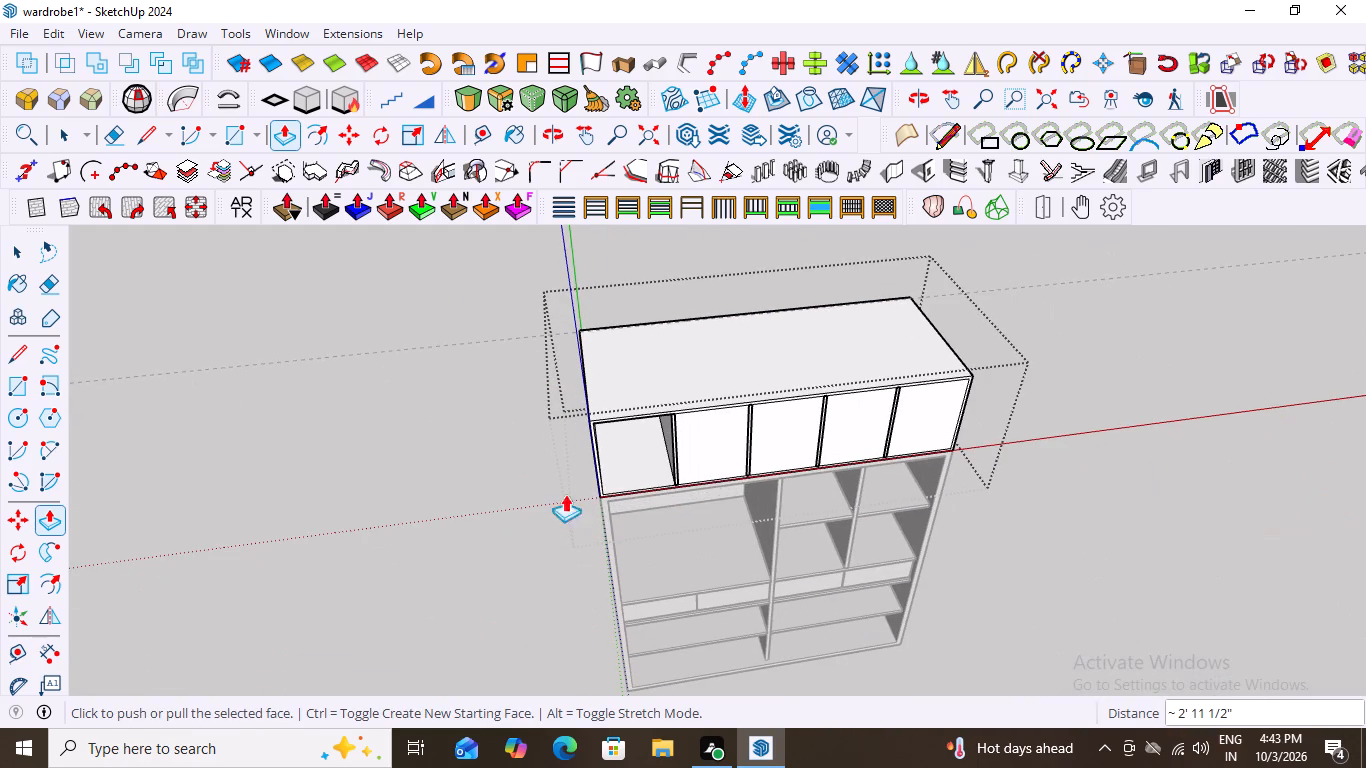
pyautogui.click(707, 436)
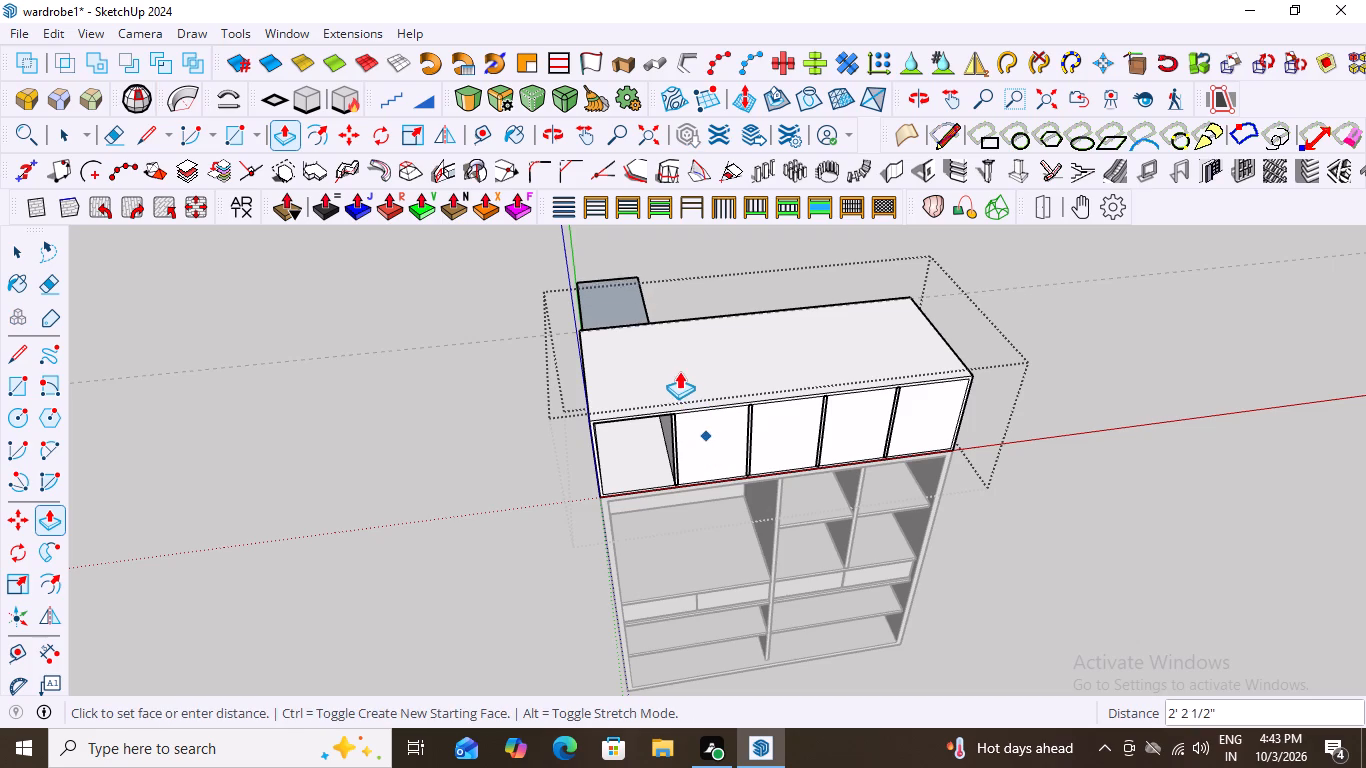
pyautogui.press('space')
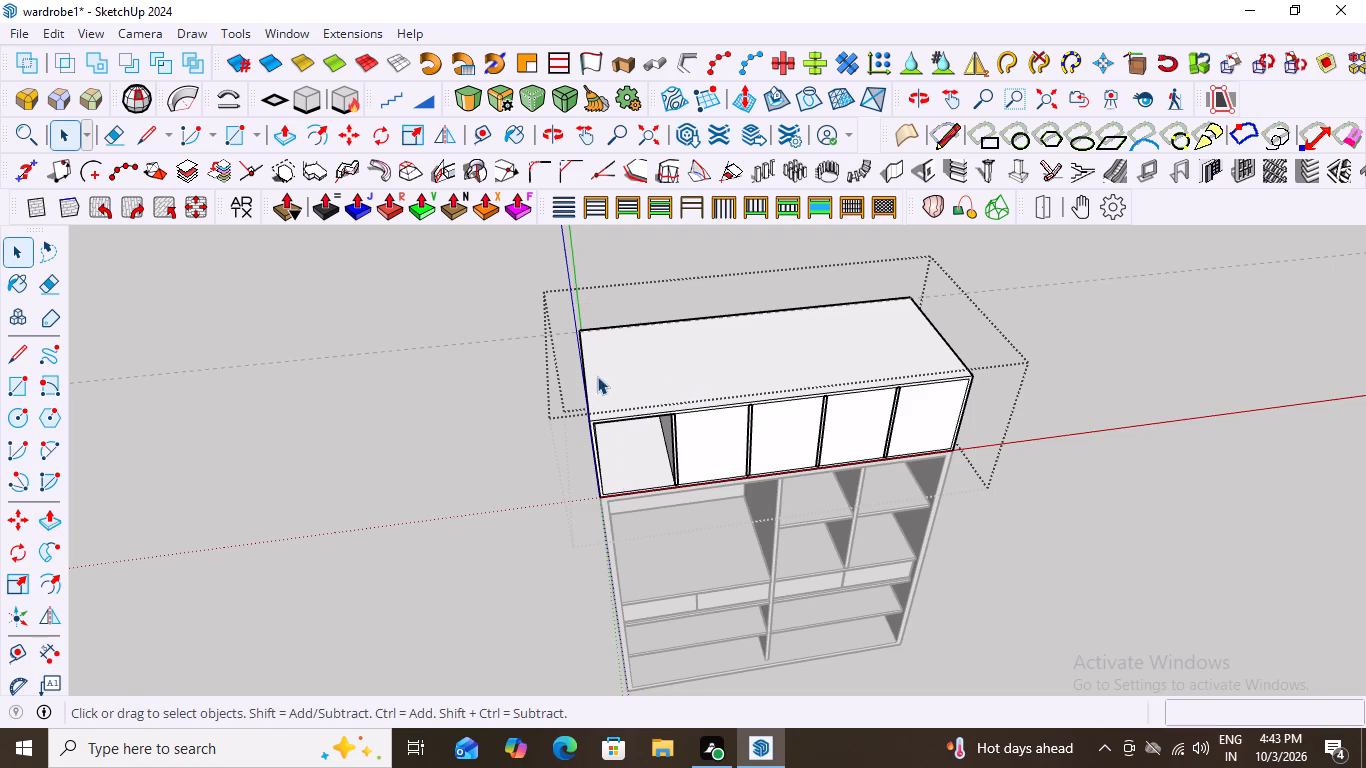
# Finish editing inside the top cabinet and return to the whole wardrobe model.
pyautogui.scroll(-5, 595, 365)
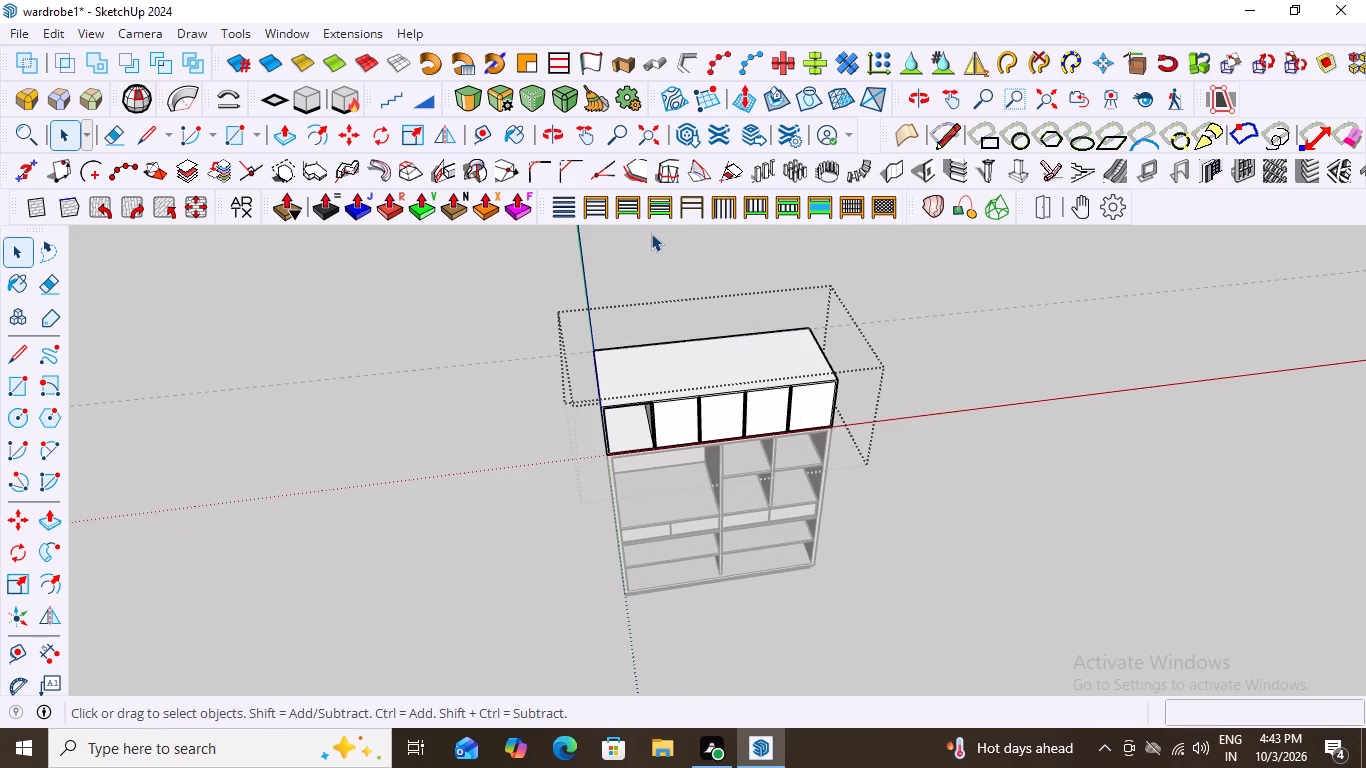
pyautogui.moveTo(988, 340); pyautogui.dragTo(729, 216, button='middle')
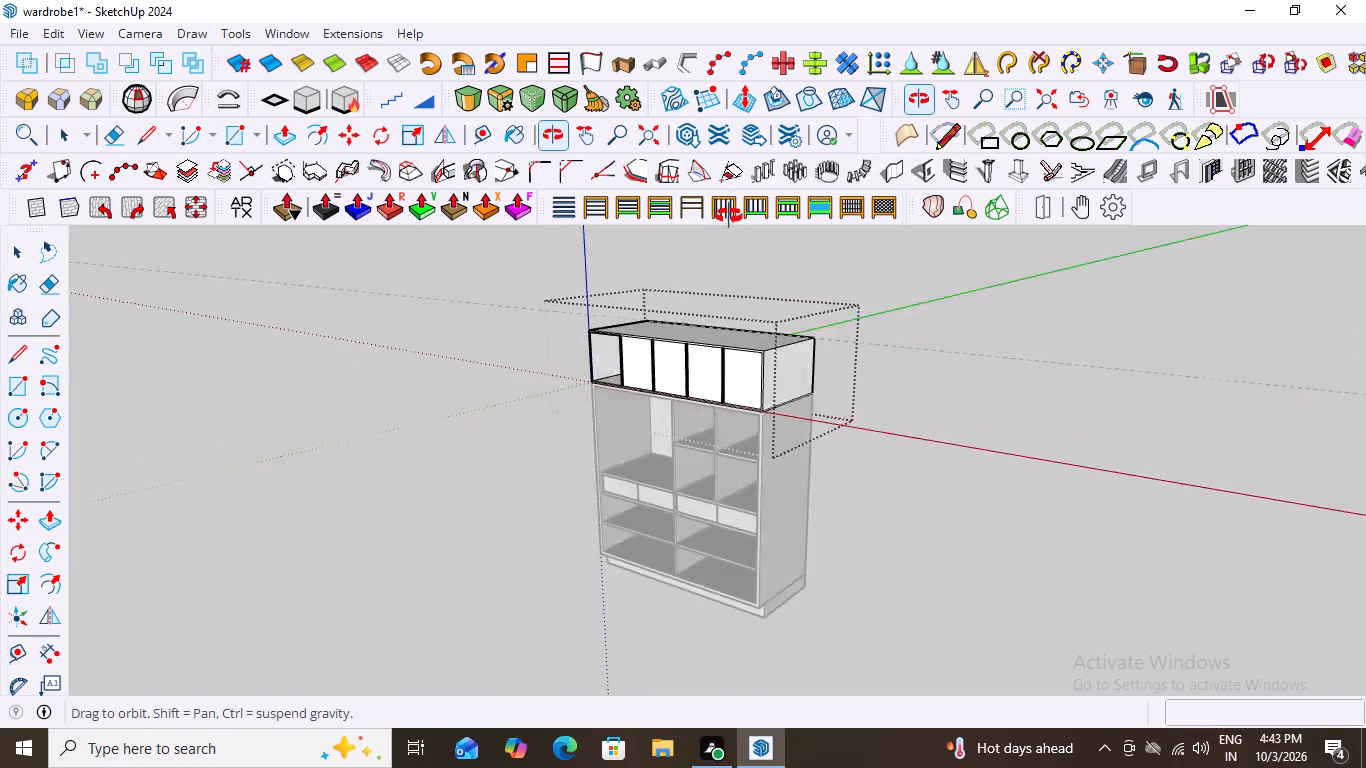
pyautogui.moveTo(729, 216); pyautogui.dragTo(934, 520, button='middle')
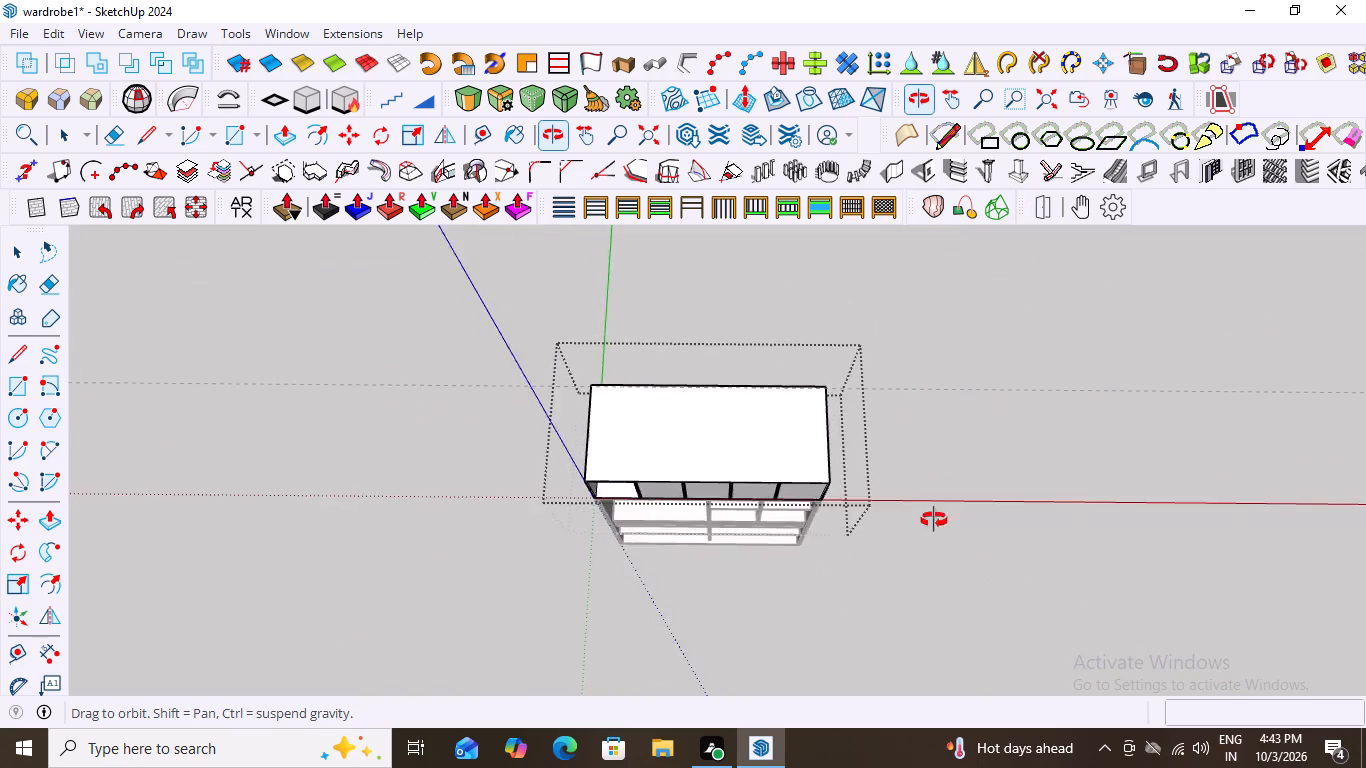
pyautogui.moveTo(934, 520); pyautogui.dragTo(935, 336, button='middle')
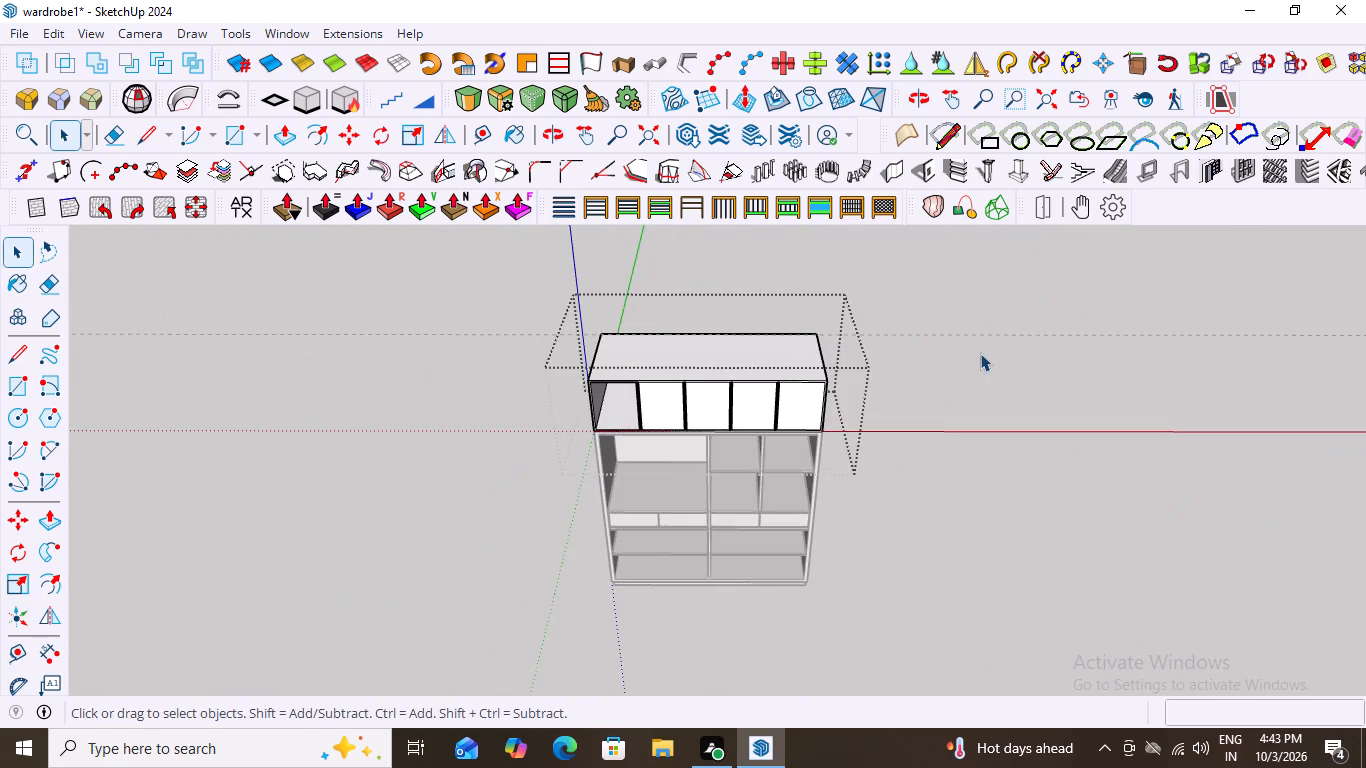
pyautogui.click(980, 353)
pyautogui.scroll(6, 652, 470)
pyautogui.scroll(-7, 867, 431)
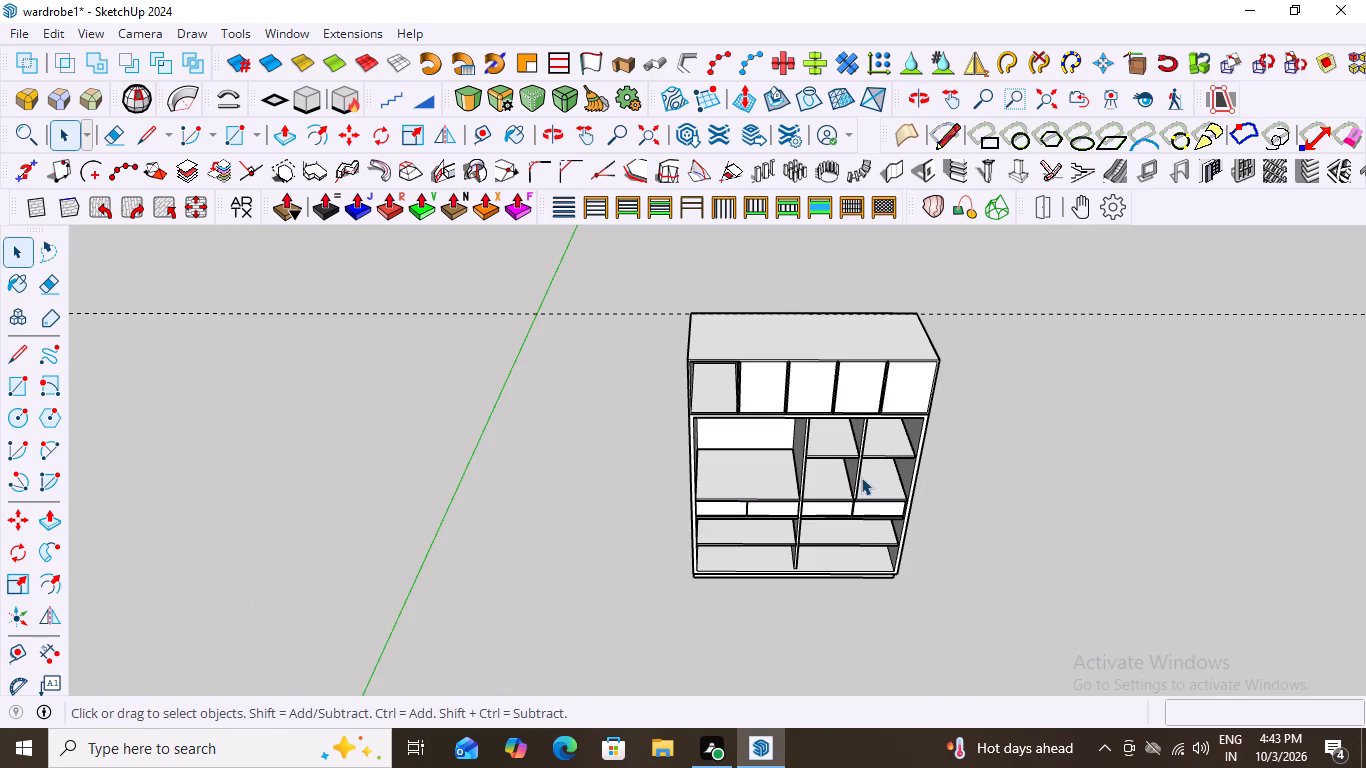
pyautogui.scroll(2, 659, 539)
# Use Joint Push Pull to recess the remaining four front sections of the top cabinet about 2' 11 1/2", up to the rear guide line.
pyautogui.click(363, 210)
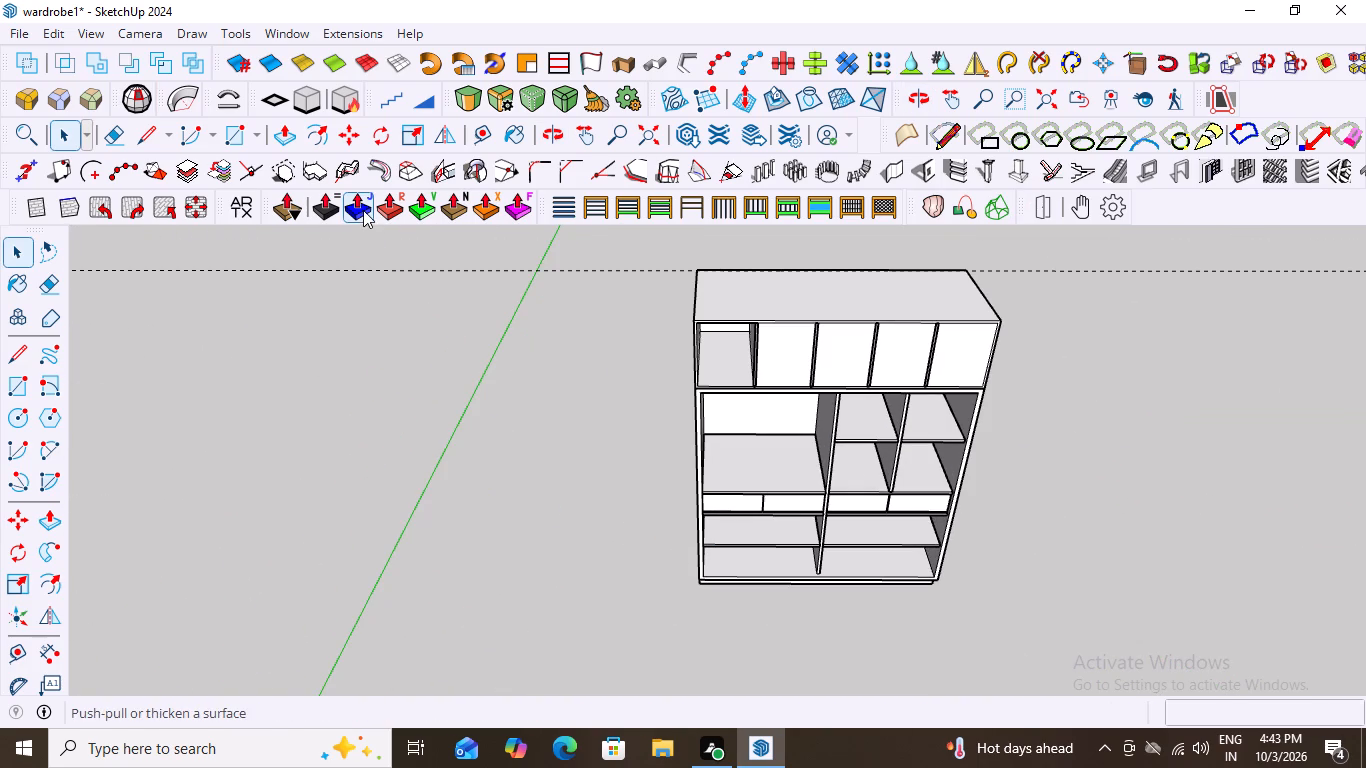
pyautogui.click(781, 349)
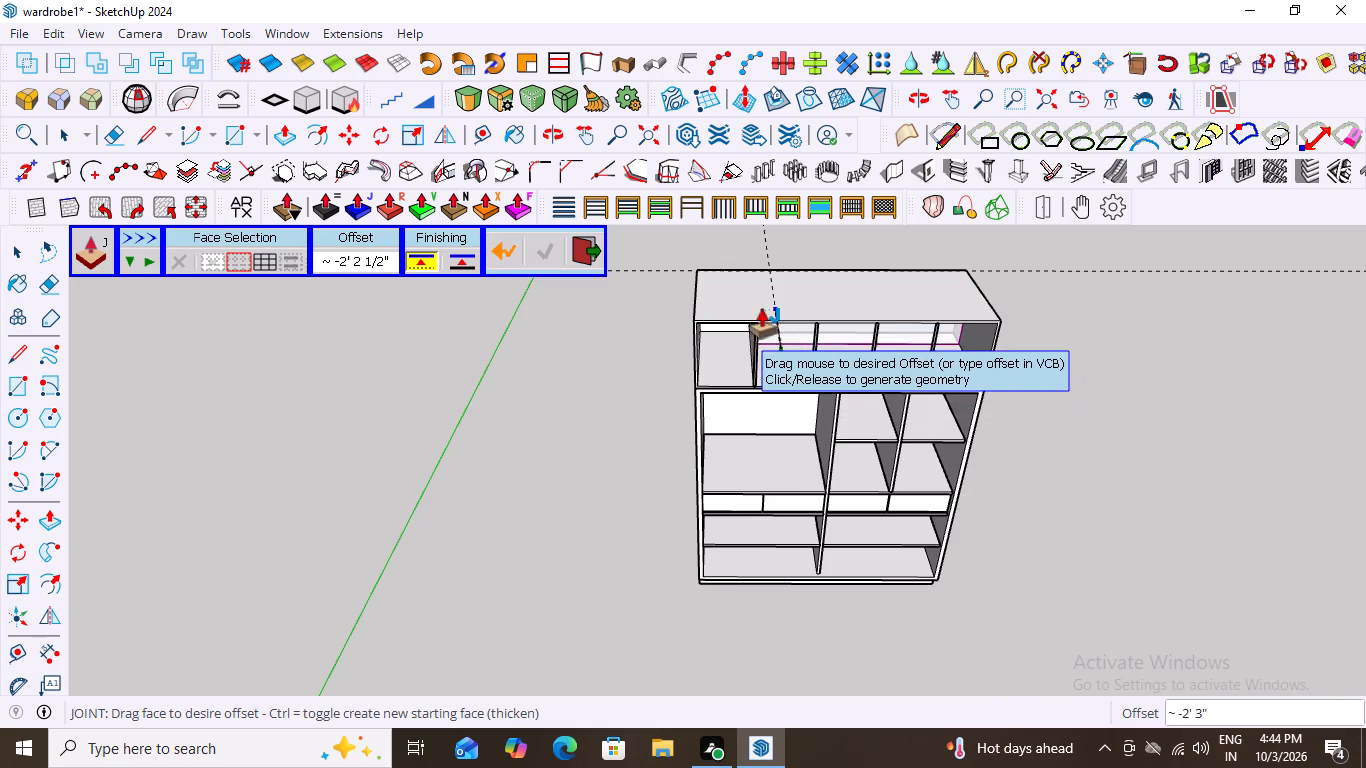
pyautogui.scroll(-9, 813, 460)
pyautogui.moveTo(691, 337); pyautogui.dragTo(746, 471, button='middle')
pyautogui.scroll(11, 701, 353)
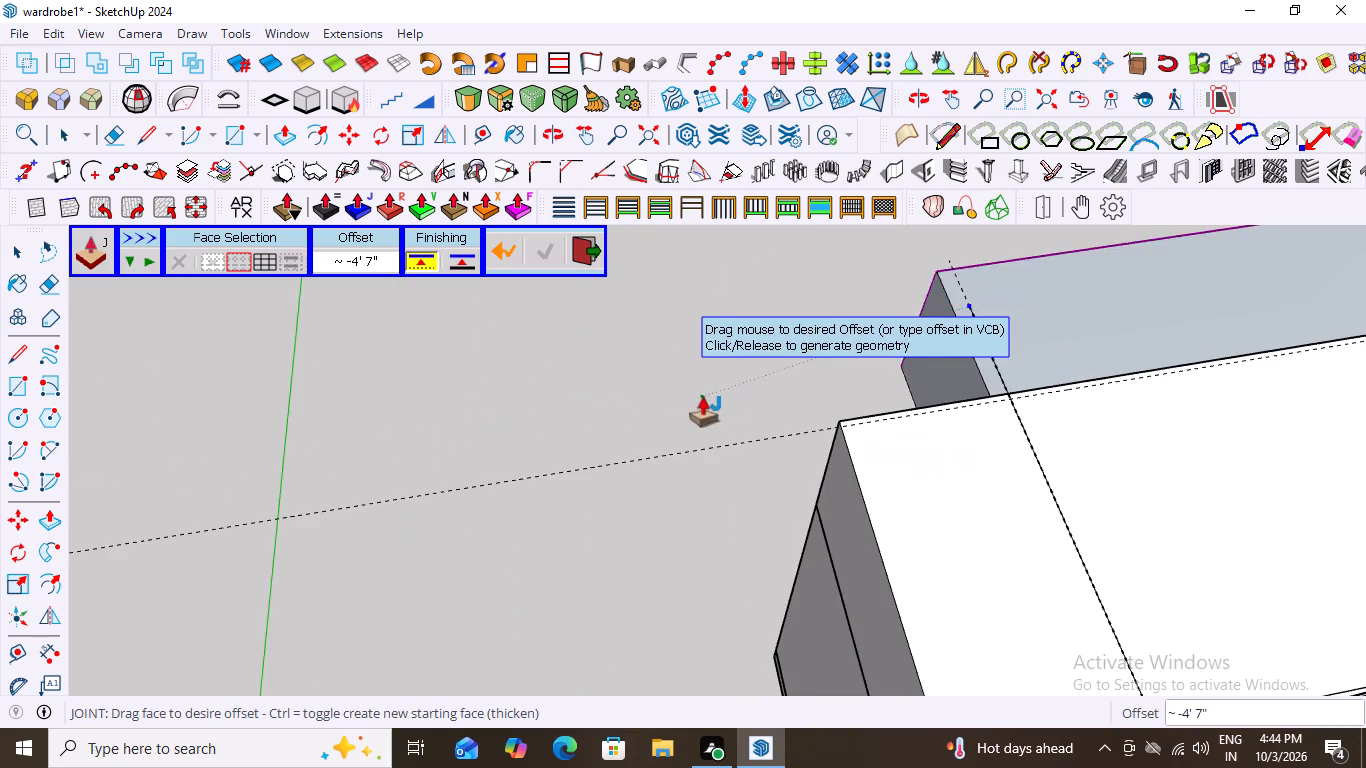
pyautogui.scroll(6, 835, 424)
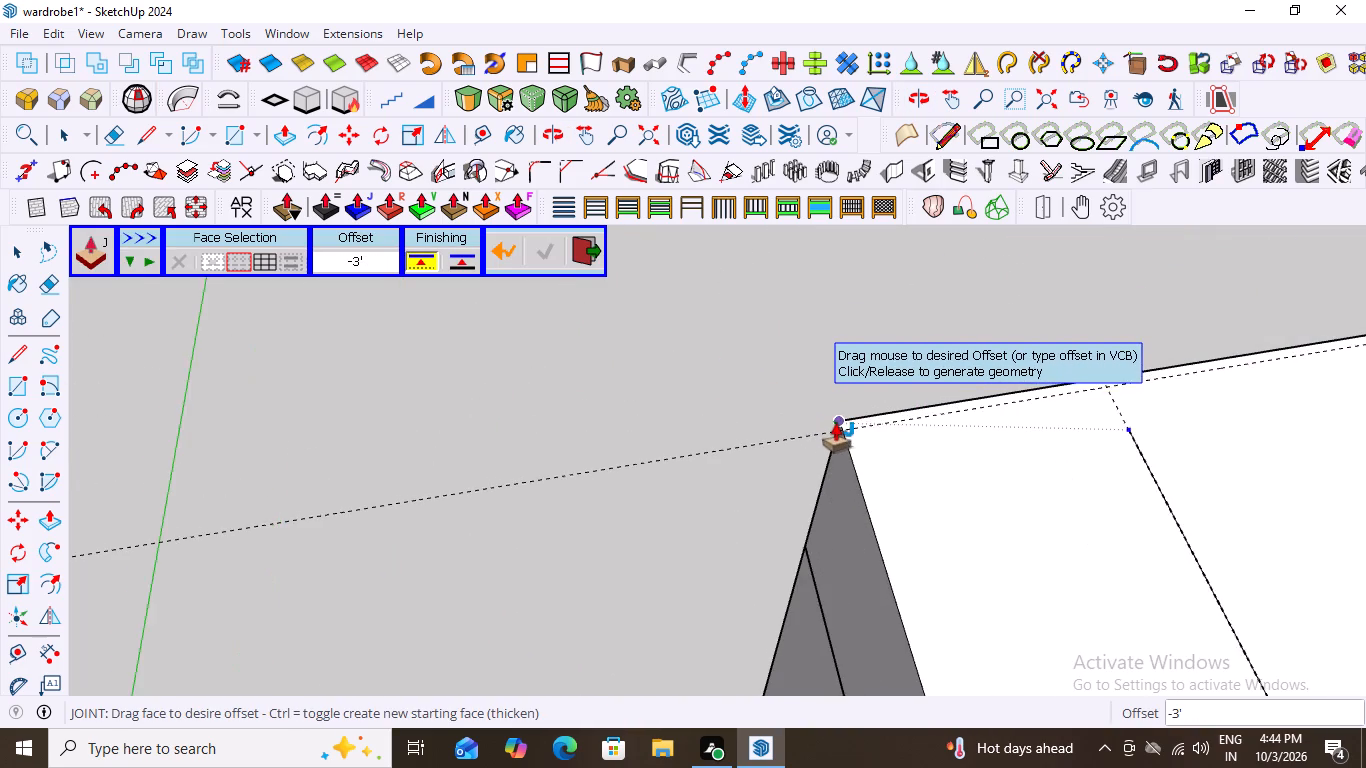
pyautogui.scroll(14, 835, 423)
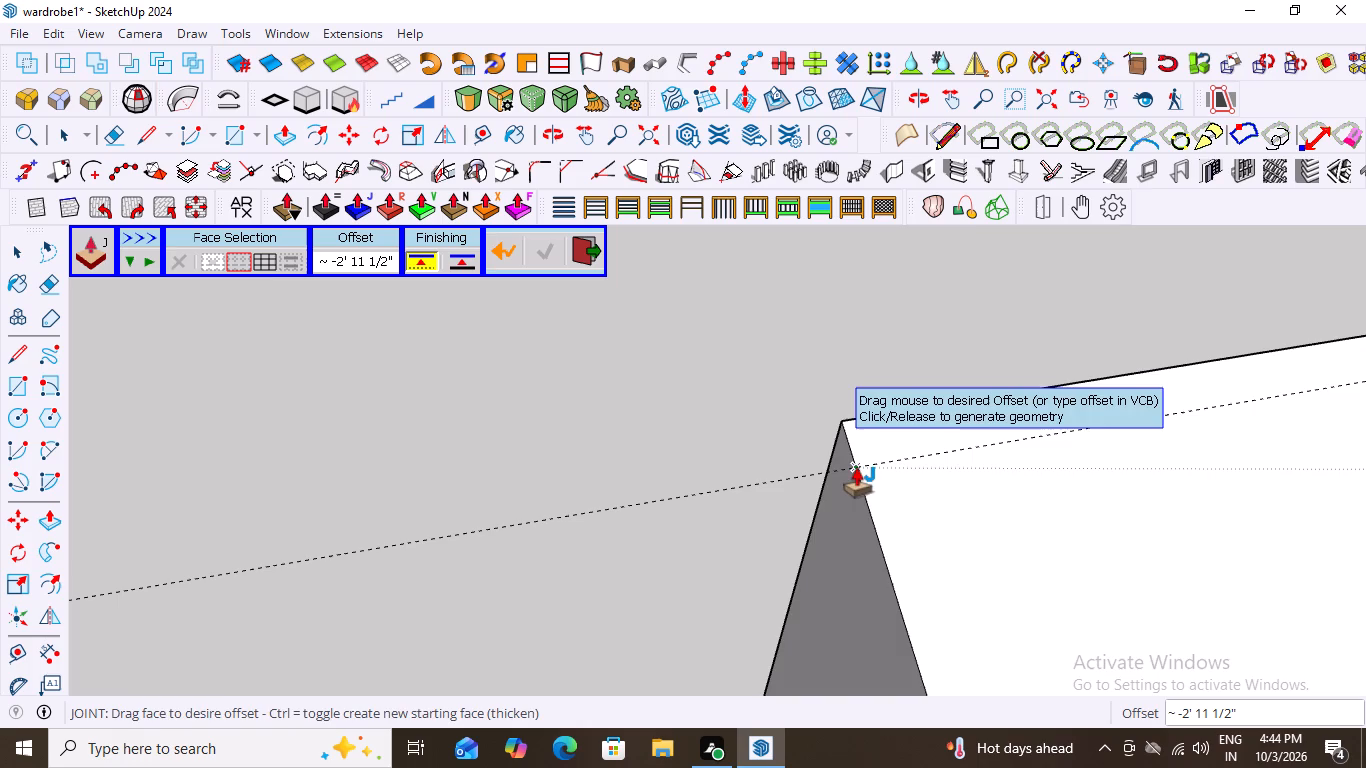
pyautogui.click(856, 468)
pyautogui.scroll(-20, 499, 368)
pyautogui.scroll(-1, 499, 368)
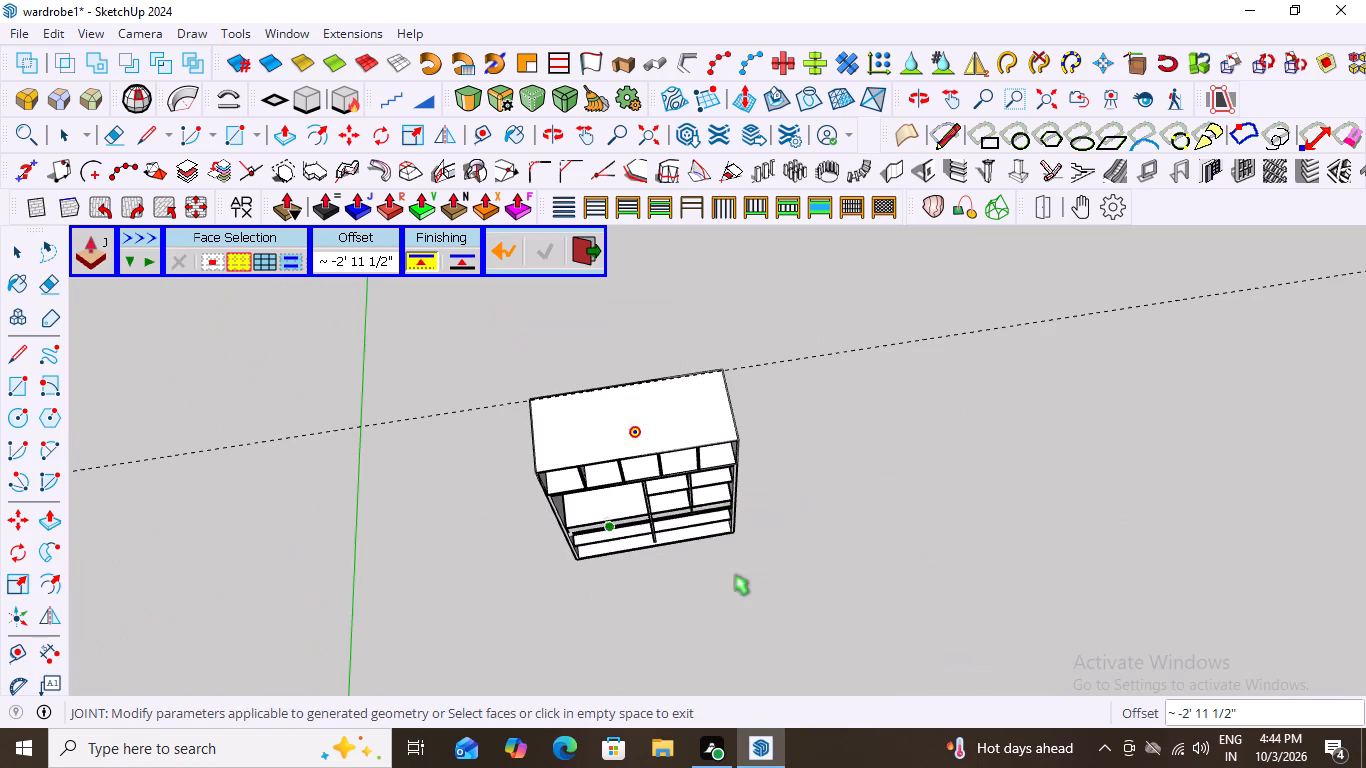
pyautogui.press('space')
pyautogui.click(876, 485)
# Examine the top cabinet's five hollowed compartments and the complete wardrobe from the front, above and both sides.
pyautogui.moveTo(733, 515); pyautogui.dragTo(844, 284, button='middle')
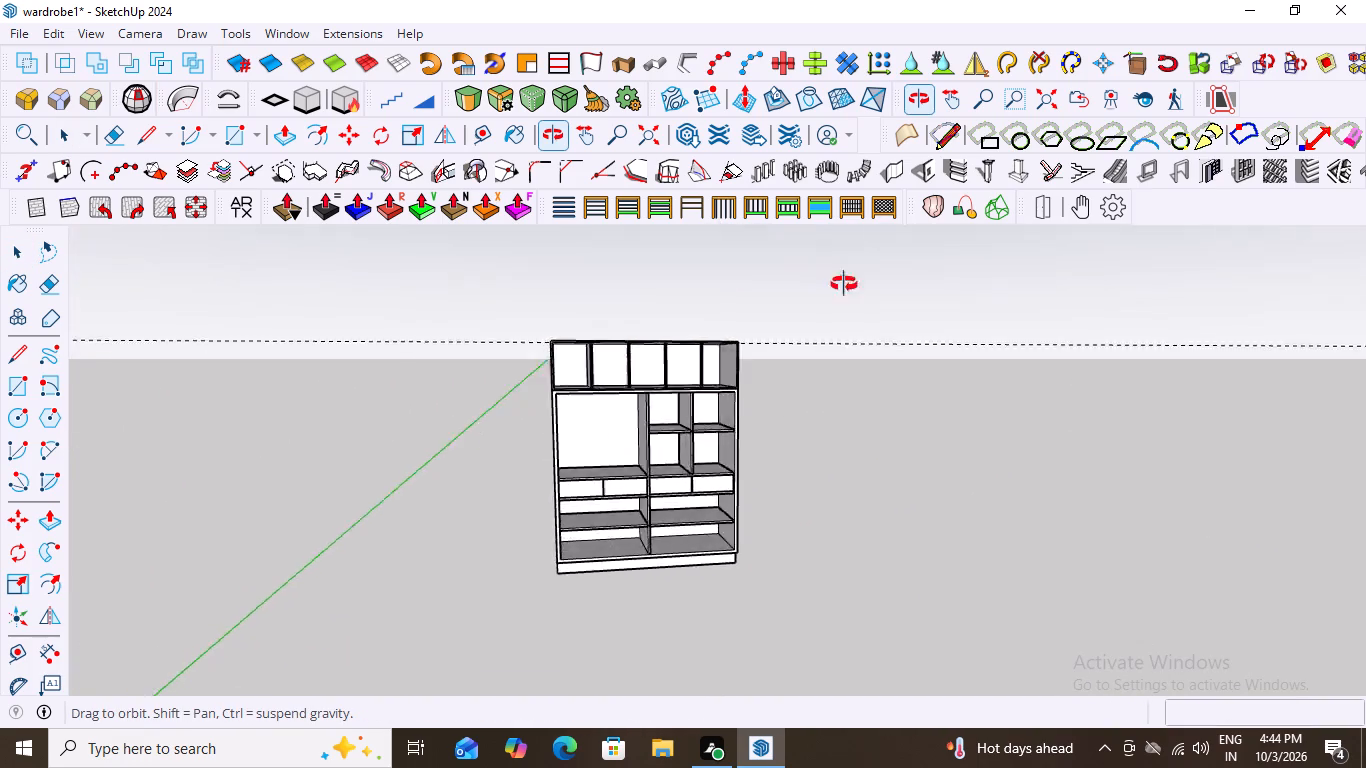
pyautogui.moveTo(844, 284); pyautogui.dragTo(822, 393, button='middle')
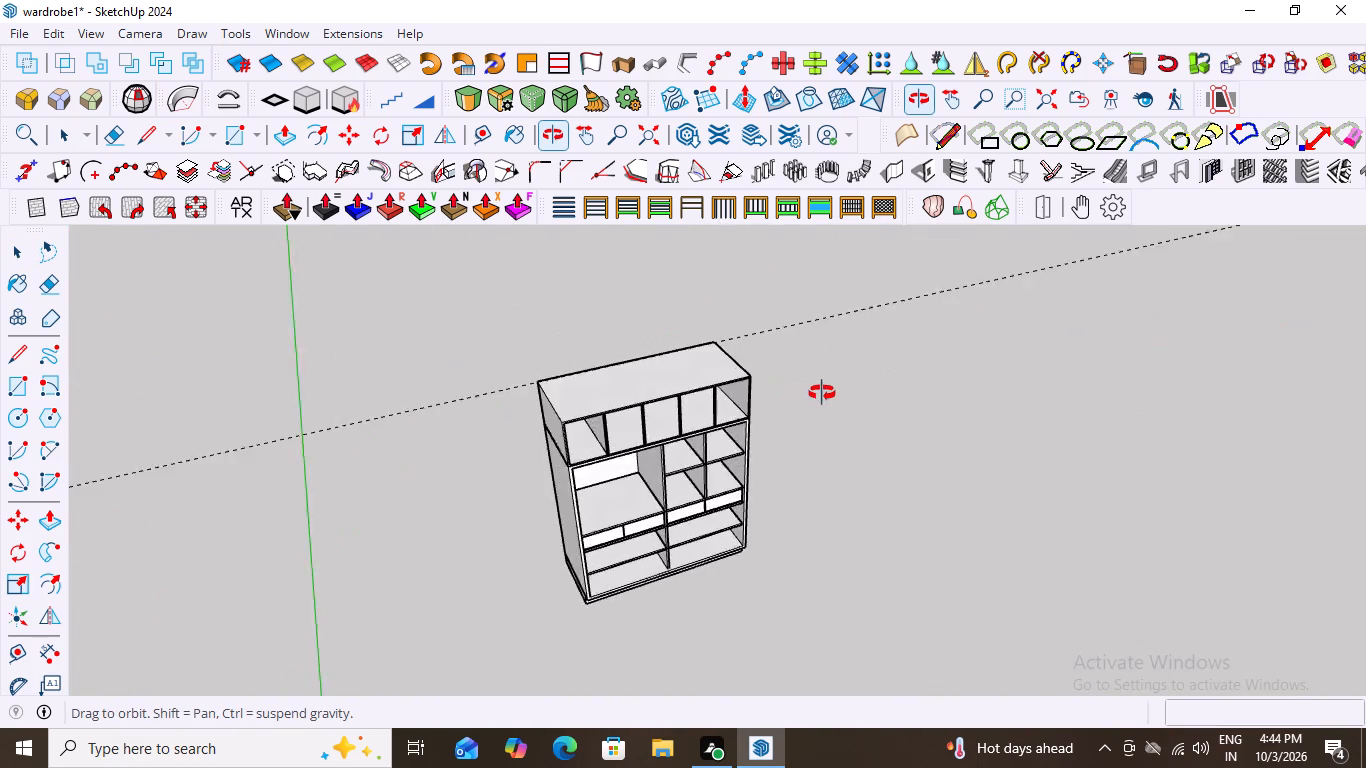
pyautogui.moveTo(822, 393); pyautogui.dragTo(769, 387, button='middle')
pyautogui.scroll(-5, 700, 444)
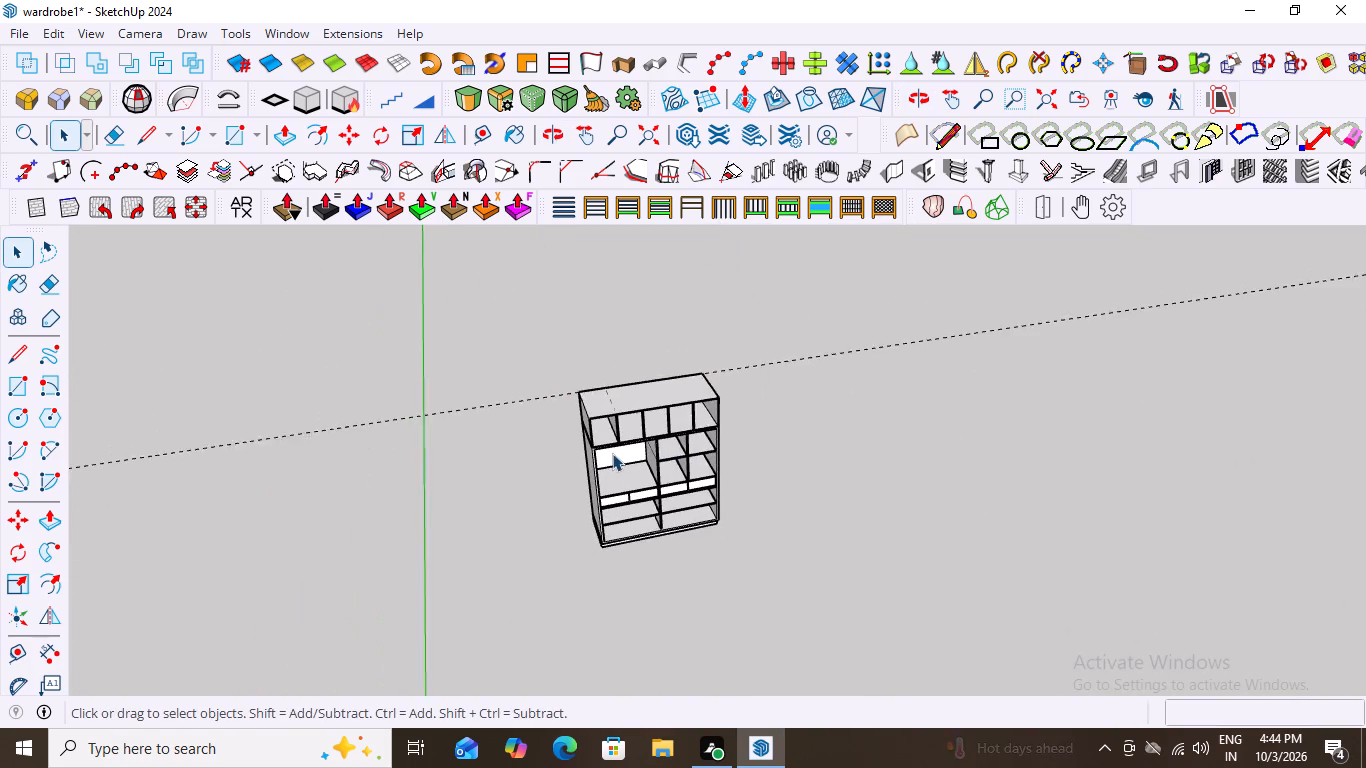
pyautogui.moveTo(663, 402); pyautogui.dragTo(540, 378, button='middle')
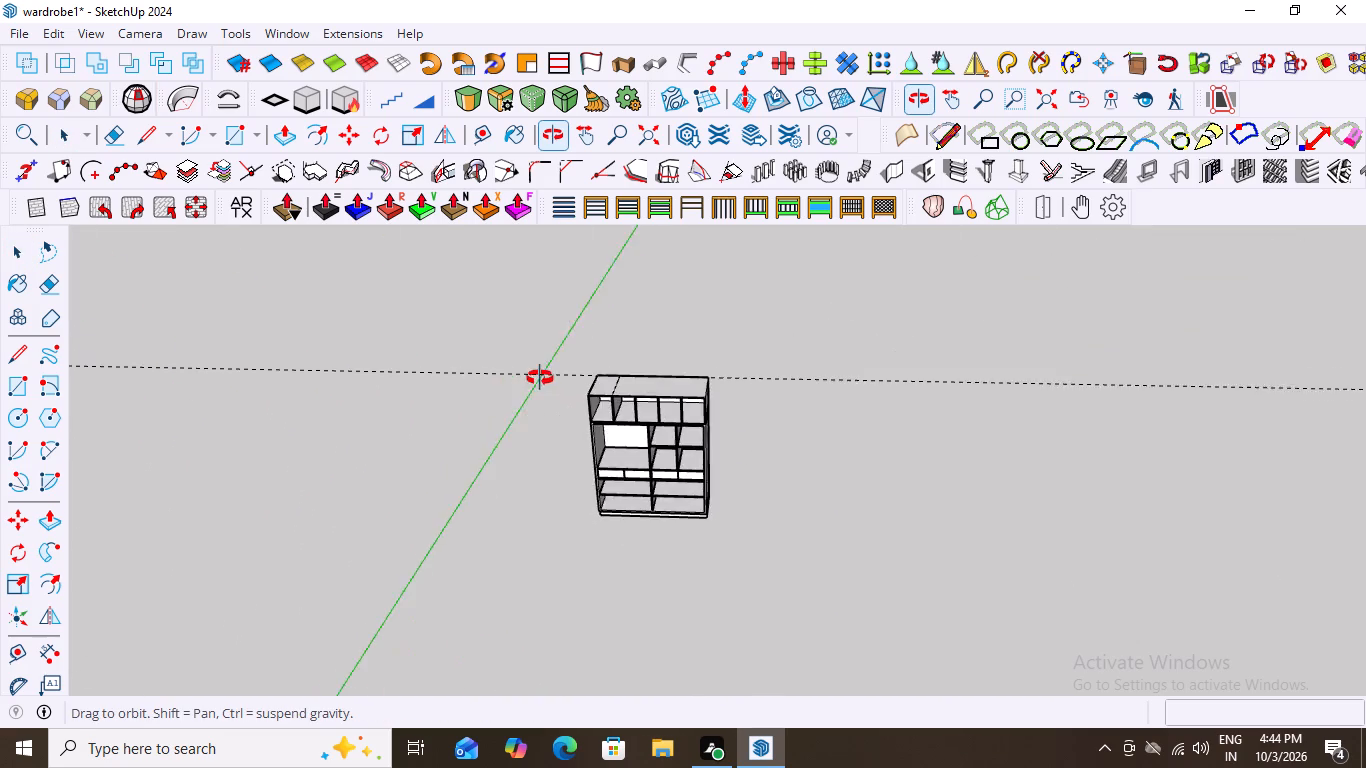
pyautogui.moveTo(540, 378); pyautogui.dragTo(625, 533, button='middle')
pyautogui.moveTo(638, 471); pyautogui.dragTo(681, 357, button='middle')
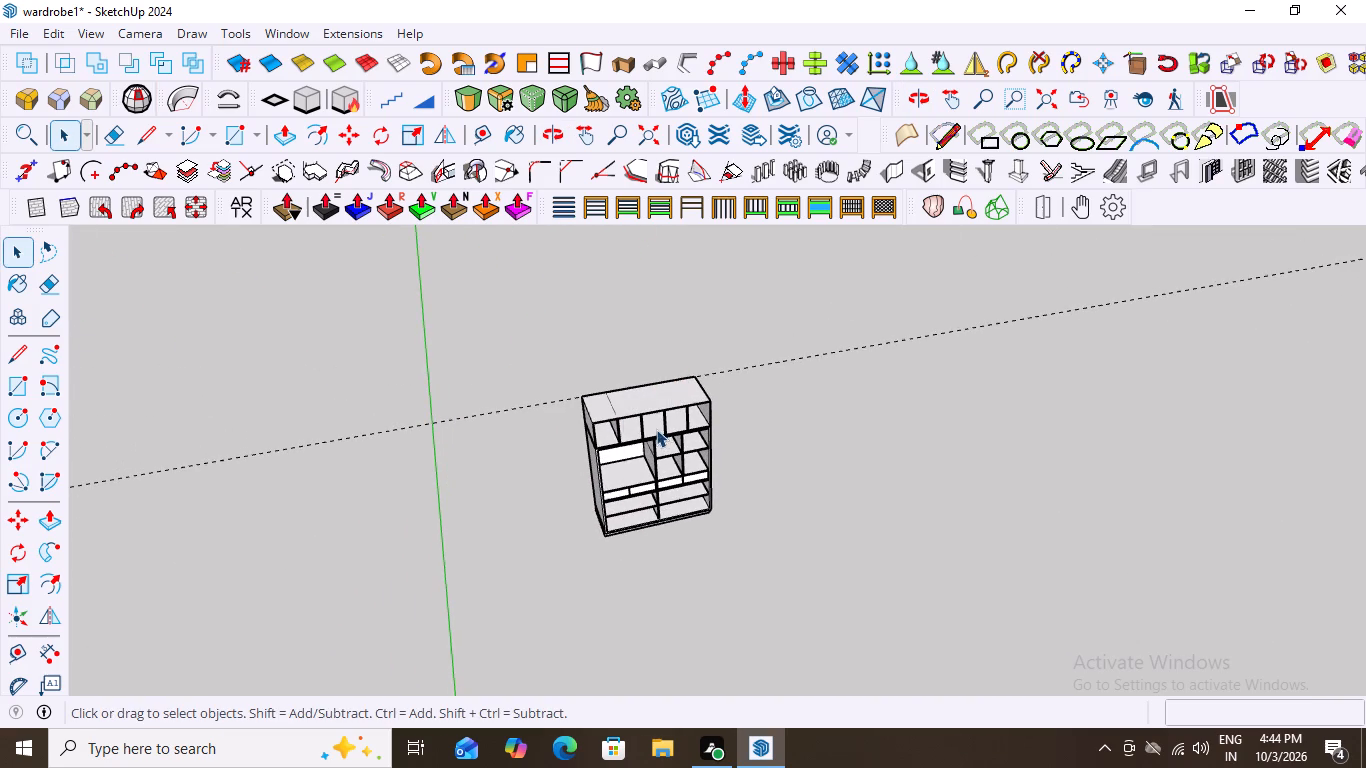
pyautogui.scroll(13, 617, 413)
pyautogui.moveTo(686, 468); pyautogui.dragTo(648, 422, button='middle')
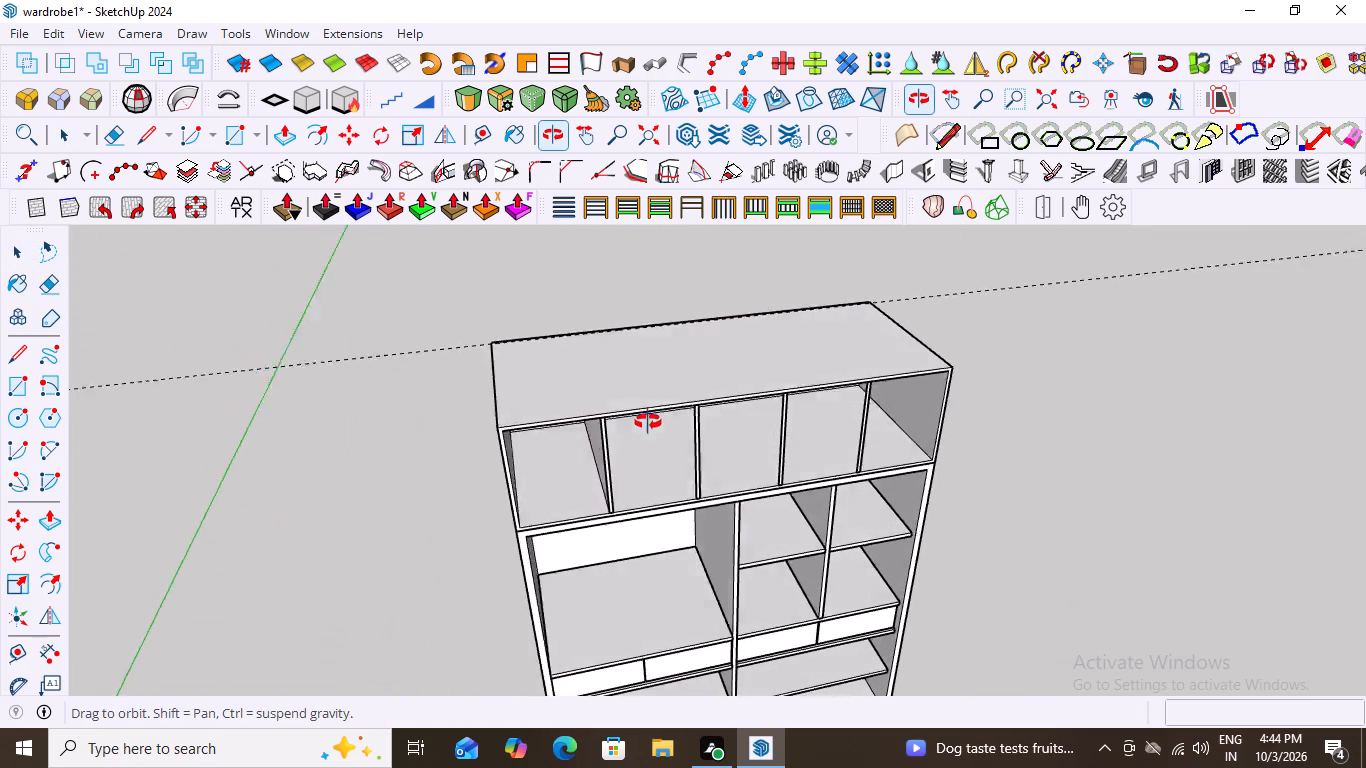
pyautogui.moveTo(648, 422); pyautogui.dragTo(623, 590, button='middle')
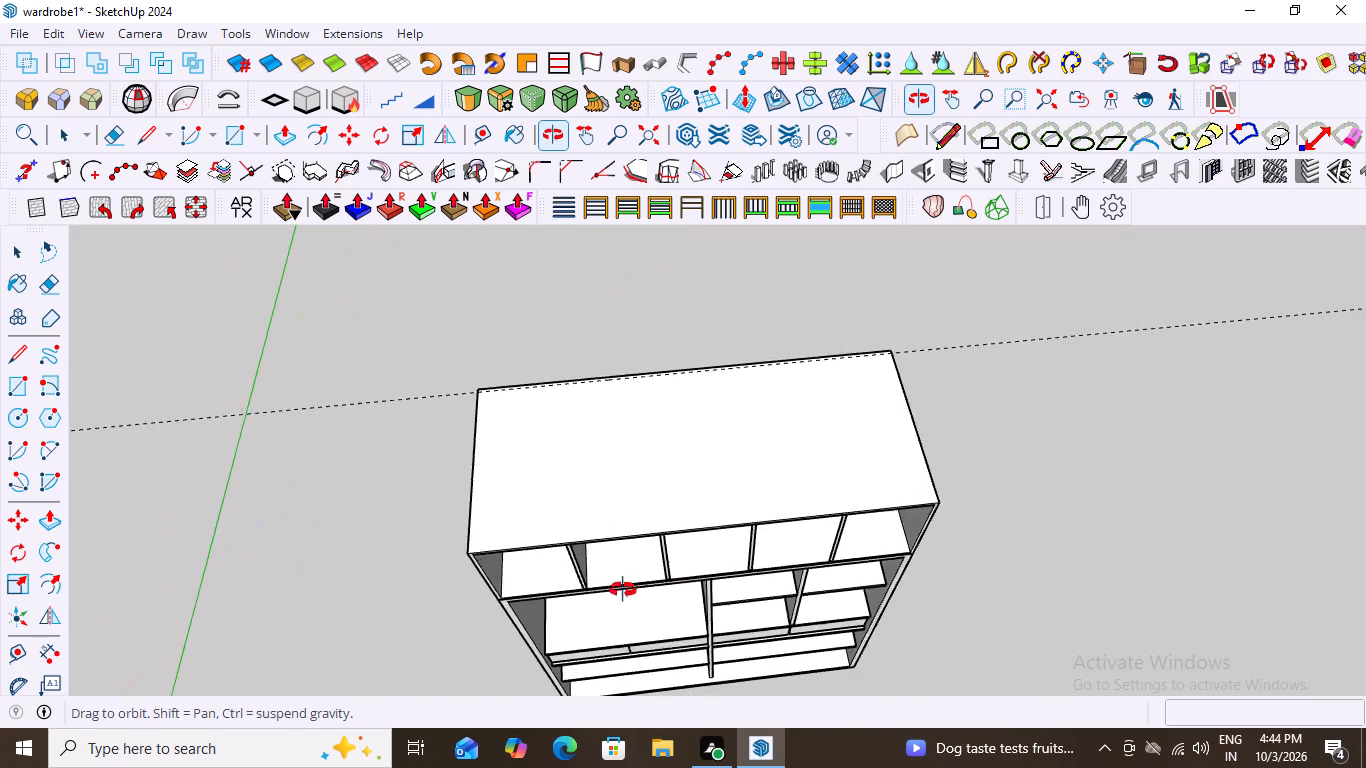
pyautogui.moveTo(623, 590); pyautogui.dragTo(625, 593, button='middle')
pyautogui.scroll(3, 567, 487)
pyautogui.scroll(-6, 631, 486)
pyautogui.moveTo(660, 554); pyautogui.dragTo(628, 329, button='middle')
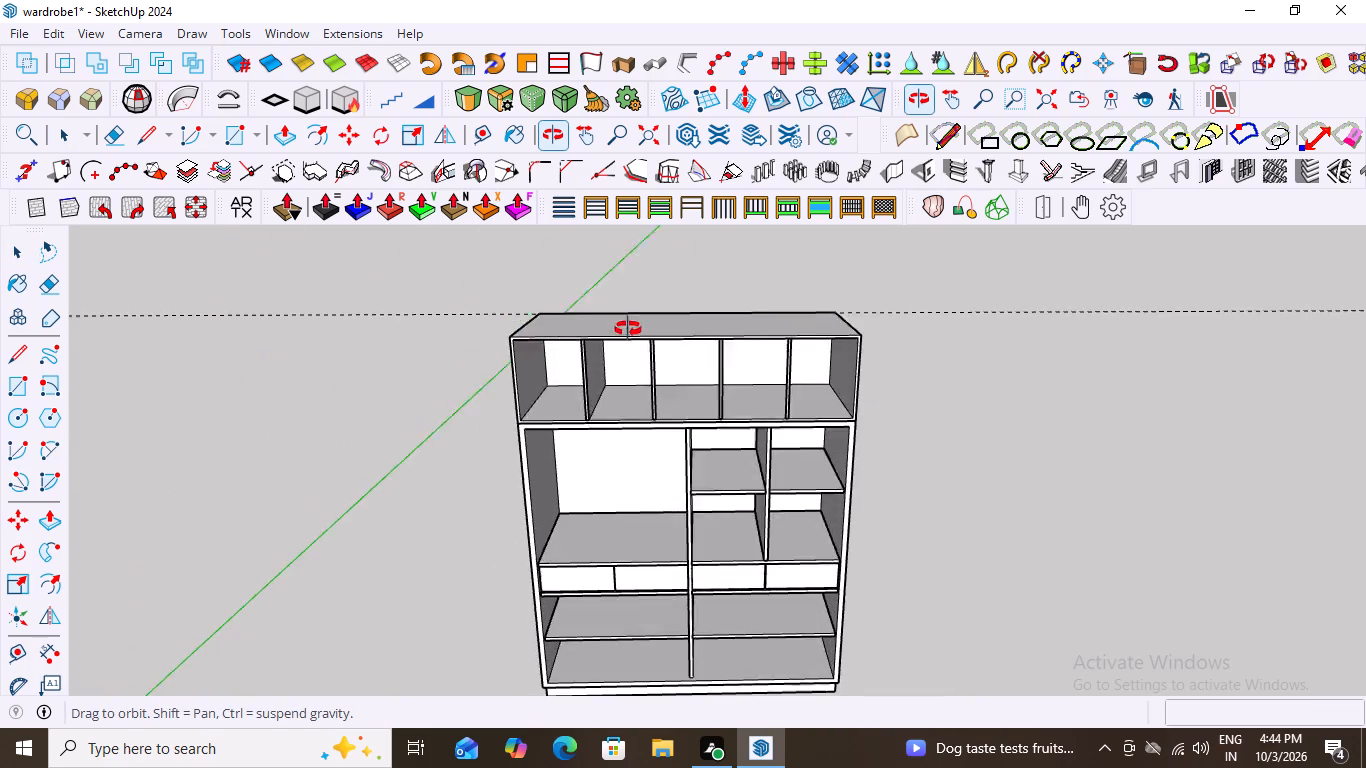
pyautogui.moveTo(628, 329); pyautogui.dragTo(658, 289, button='middle')
pyautogui.scroll(-6, 689, 388)
pyautogui.moveTo(743, 487); pyautogui.dragTo(744, 562, button='middle')
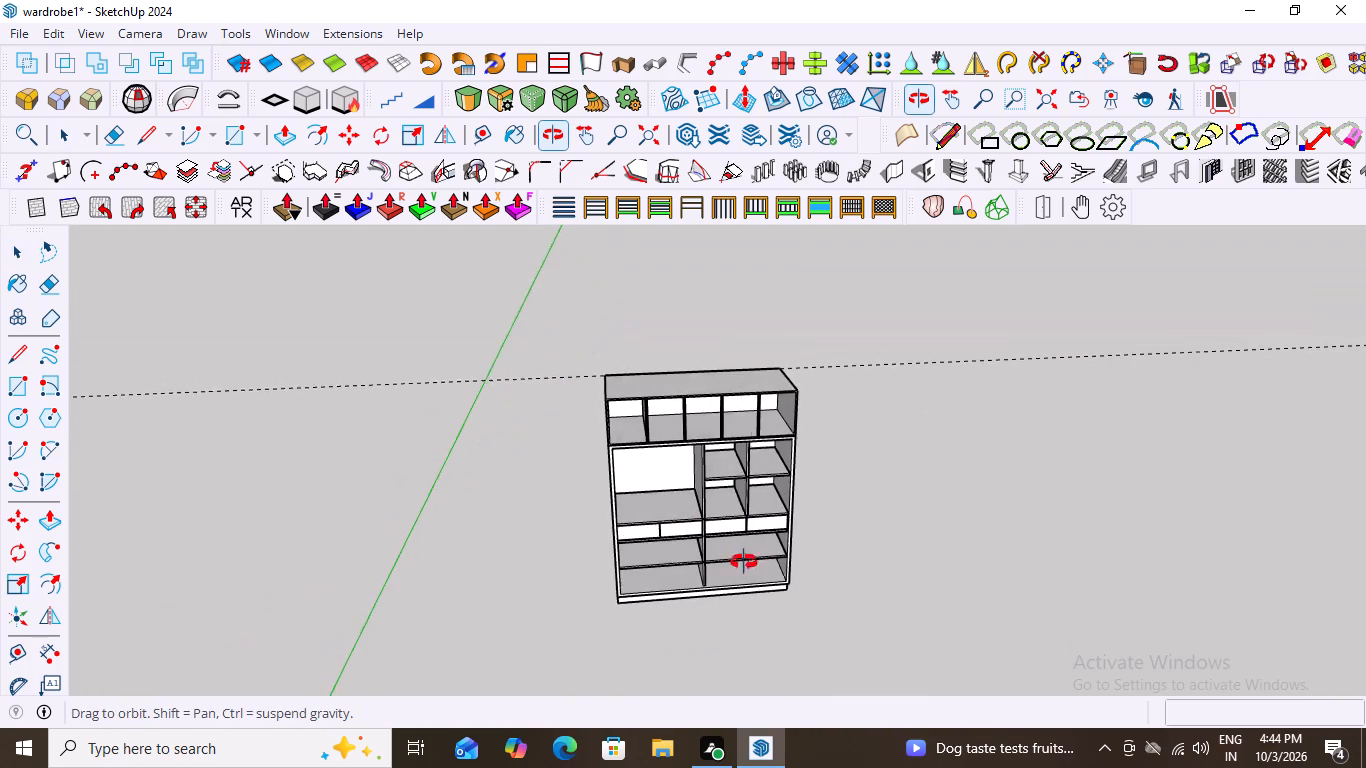
pyautogui.moveTo(744, 562); pyautogui.dragTo(744, 566, button='middle')
pyautogui.scroll(13, 696, 437)
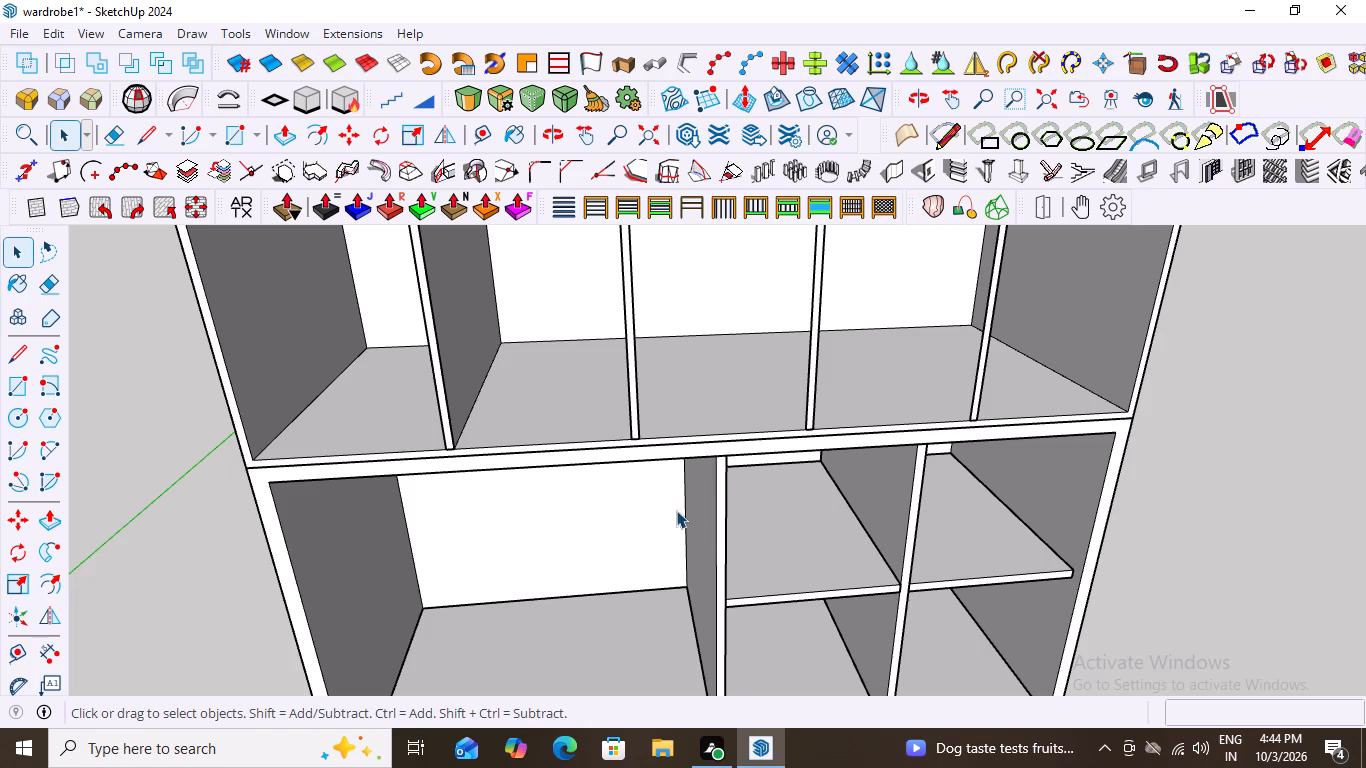
pyautogui.scroll(-9, 671, 512)
pyautogui.scroll(-2, 783, 432)
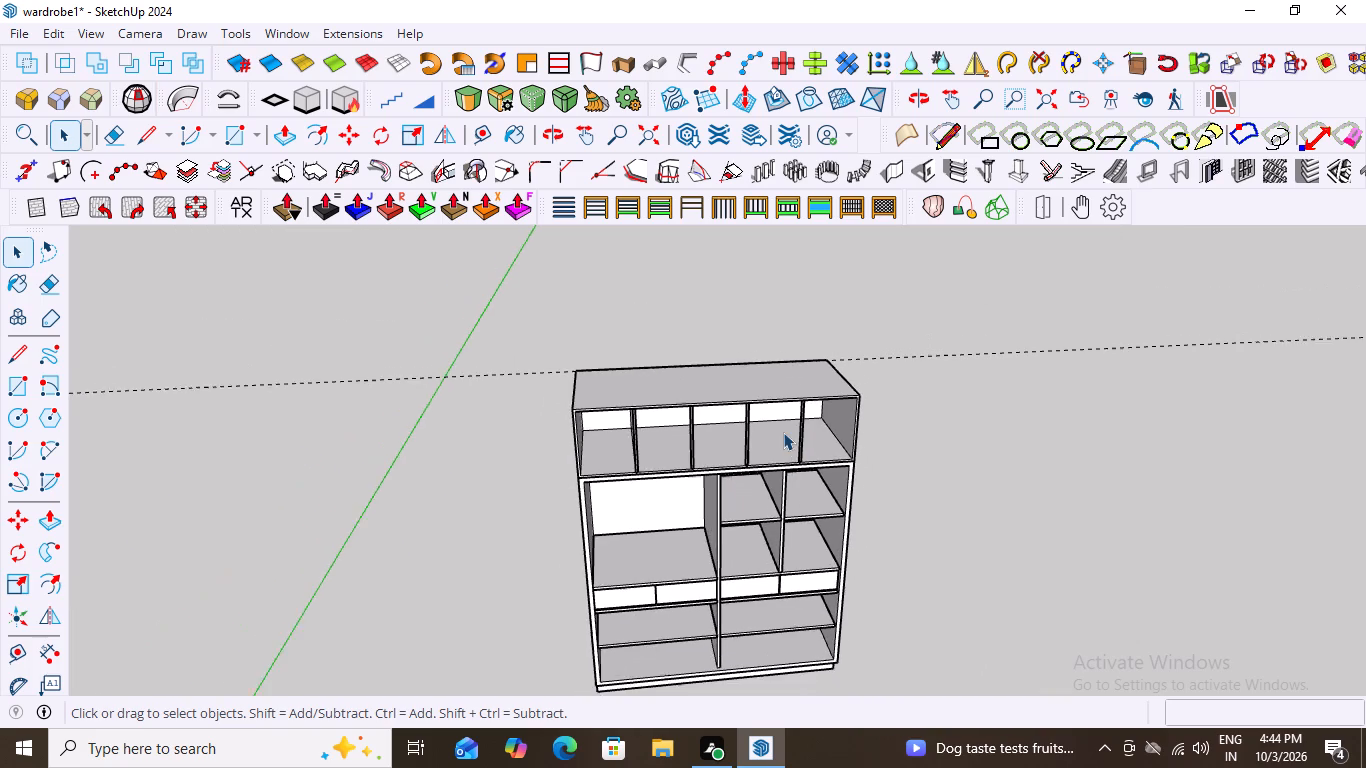
pyautogui.moveTo(783, 432); pyautogui.dragTo(971, 348, button='middle')
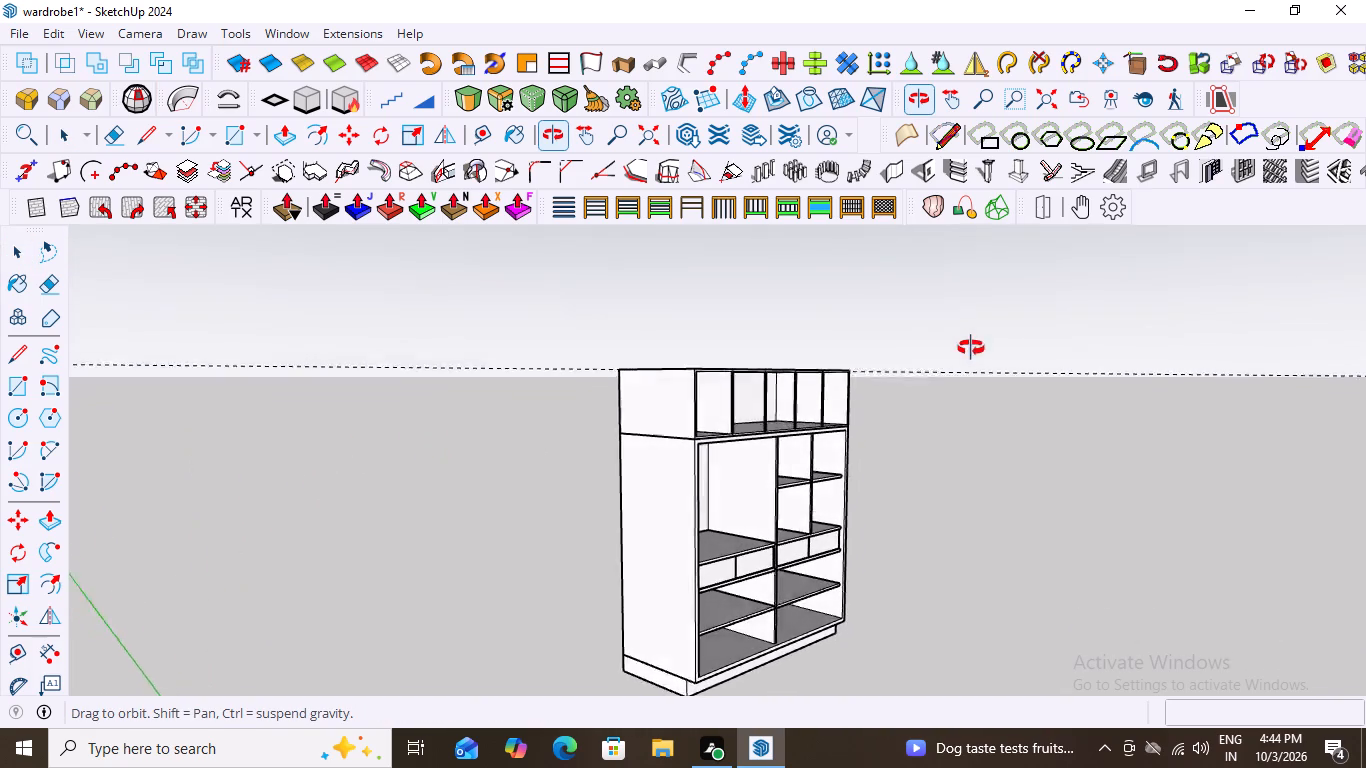
pyautogui.moveTo(971, 348); pyautogui.dragTo(676, 319, button='middle')
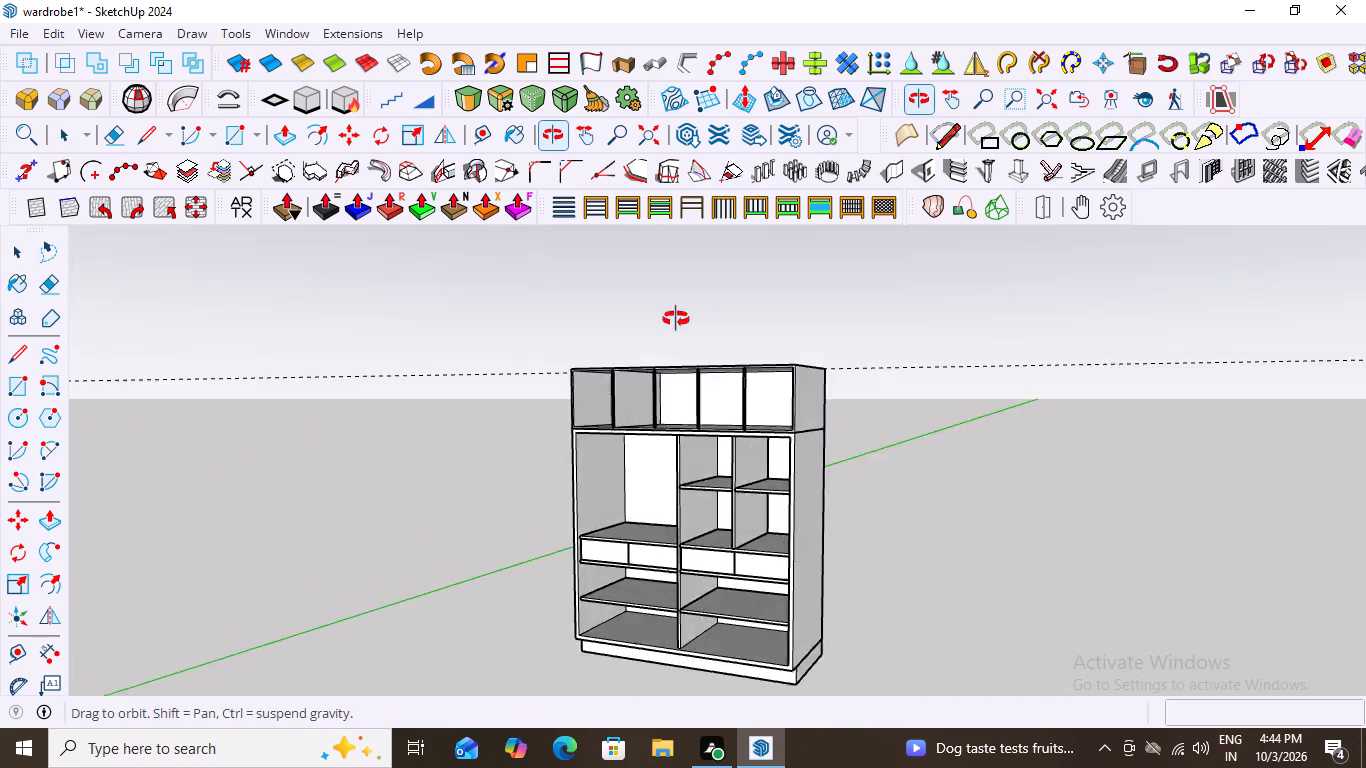
pyautogui.moveTo(676, 319); pyautogui.dragTo(730, 373, button='middle')
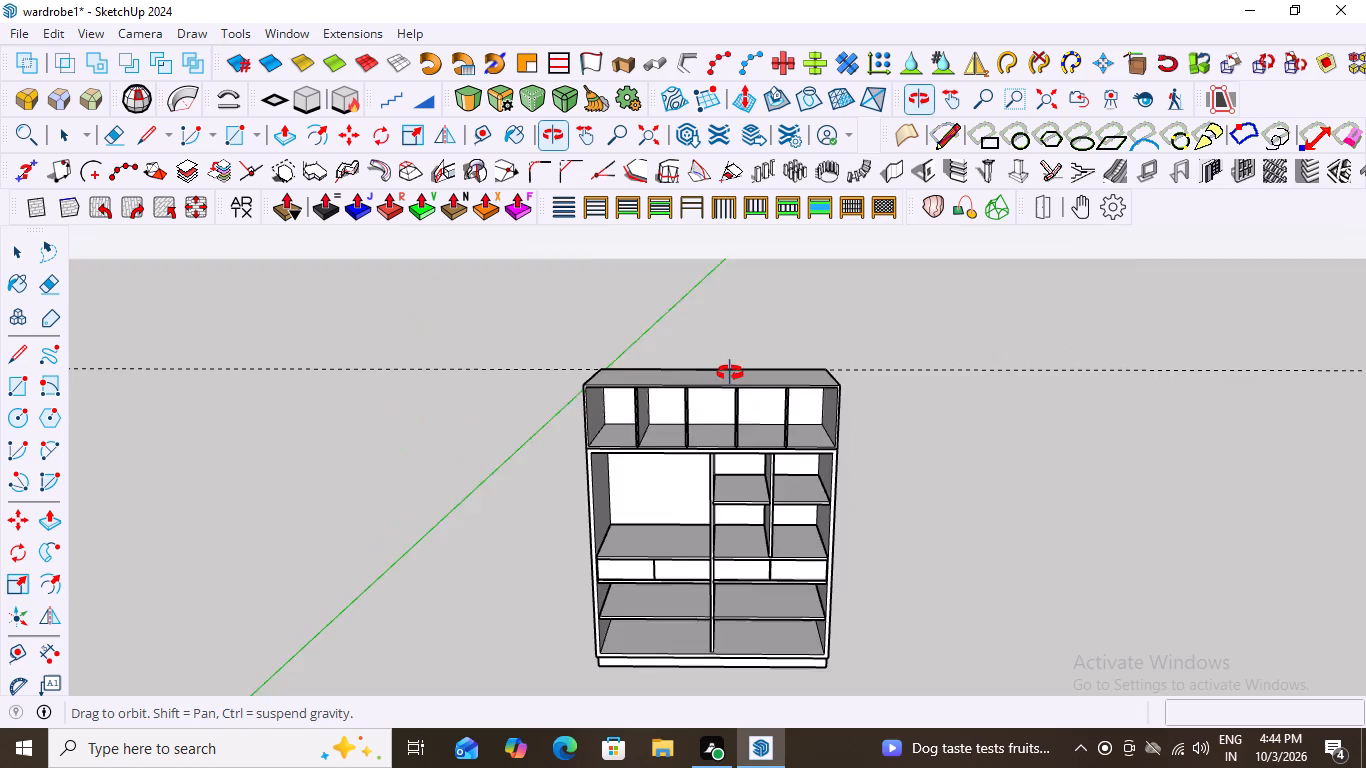
pyautogui.moveTo(730, 373); pyautogui.dragTo(758, 347, button='middle')
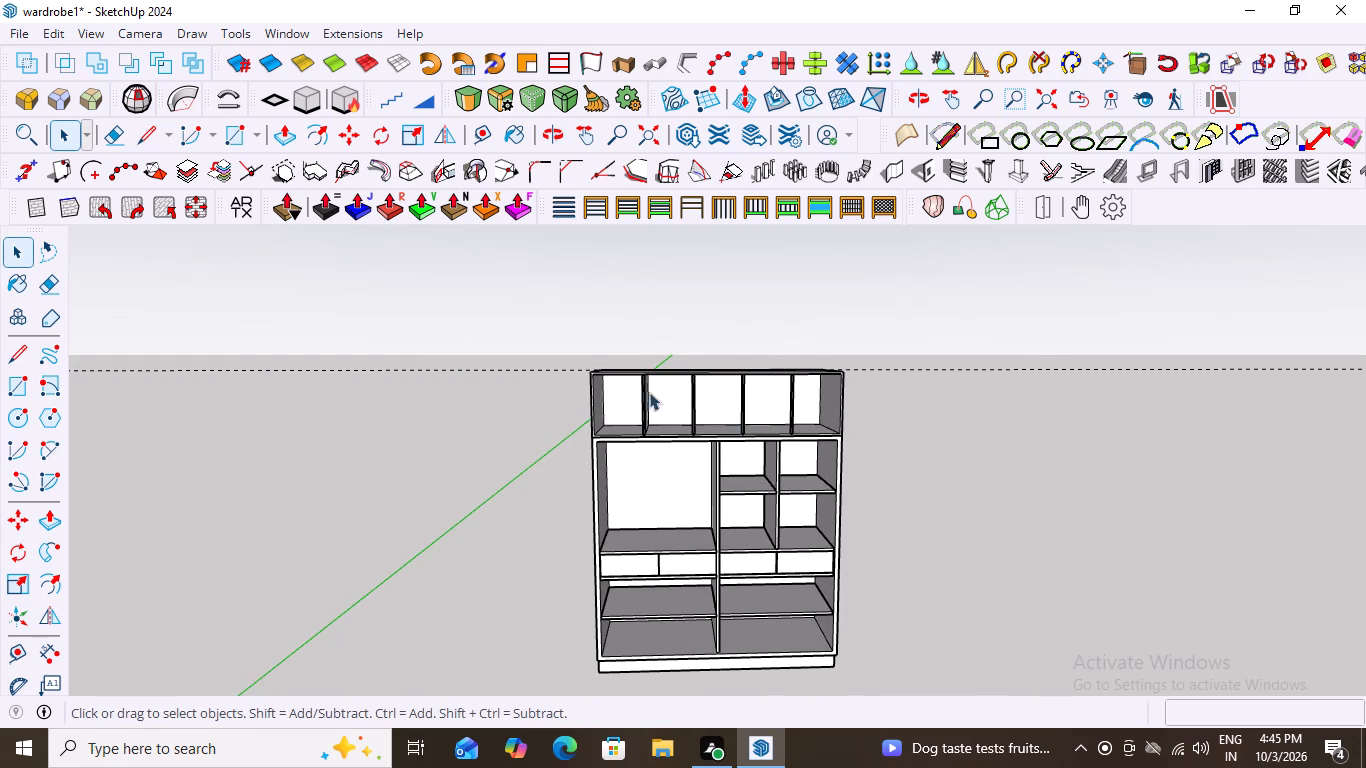
pyautogui.scroll(-2, 703, 387)
pyautogui.scroll(-4, 827, 410)
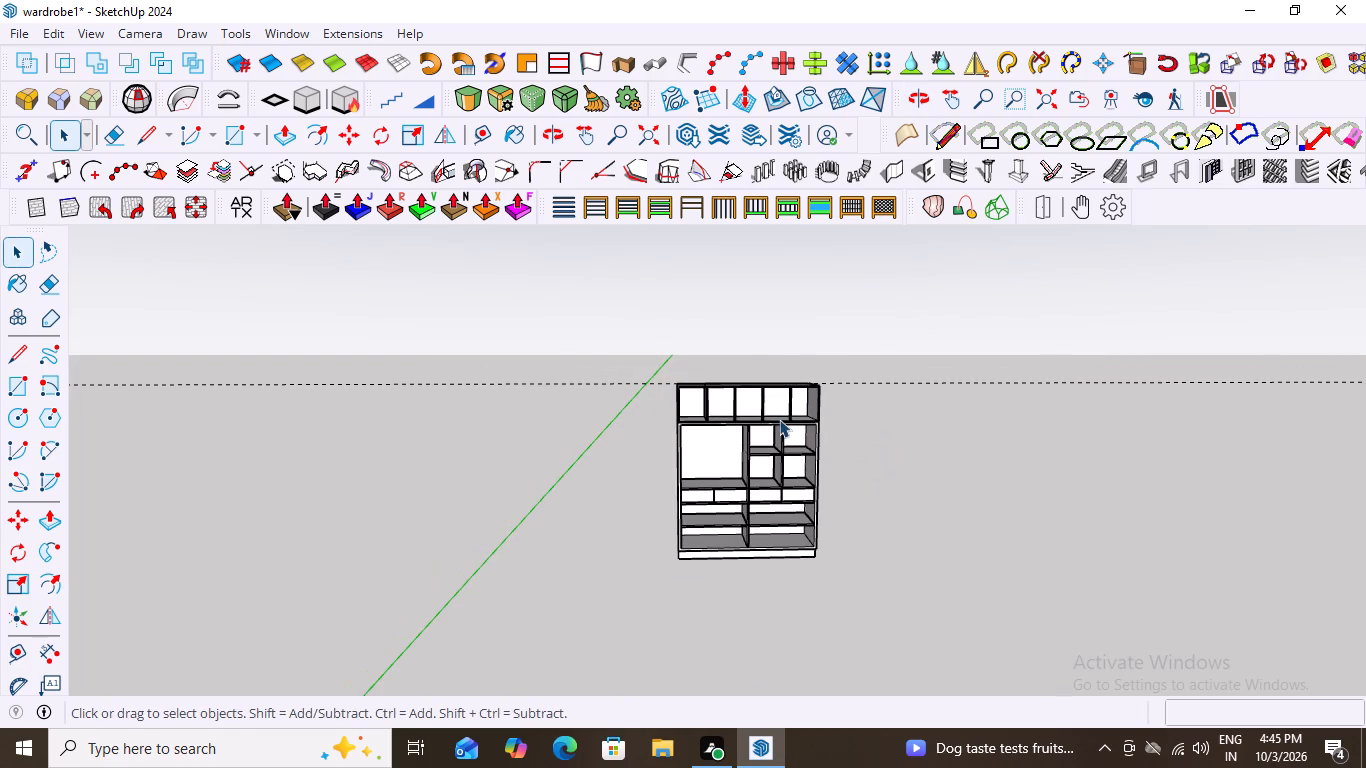
pyautogui.scroll(-3, 677, 422)
pyautogui.moveTo(707, 406); pyautogui.dragTo(764, 403, button='middle')
pyautogui.moveTo(772, 403); pyautogui.dragTo(1010, 390, button='middle')
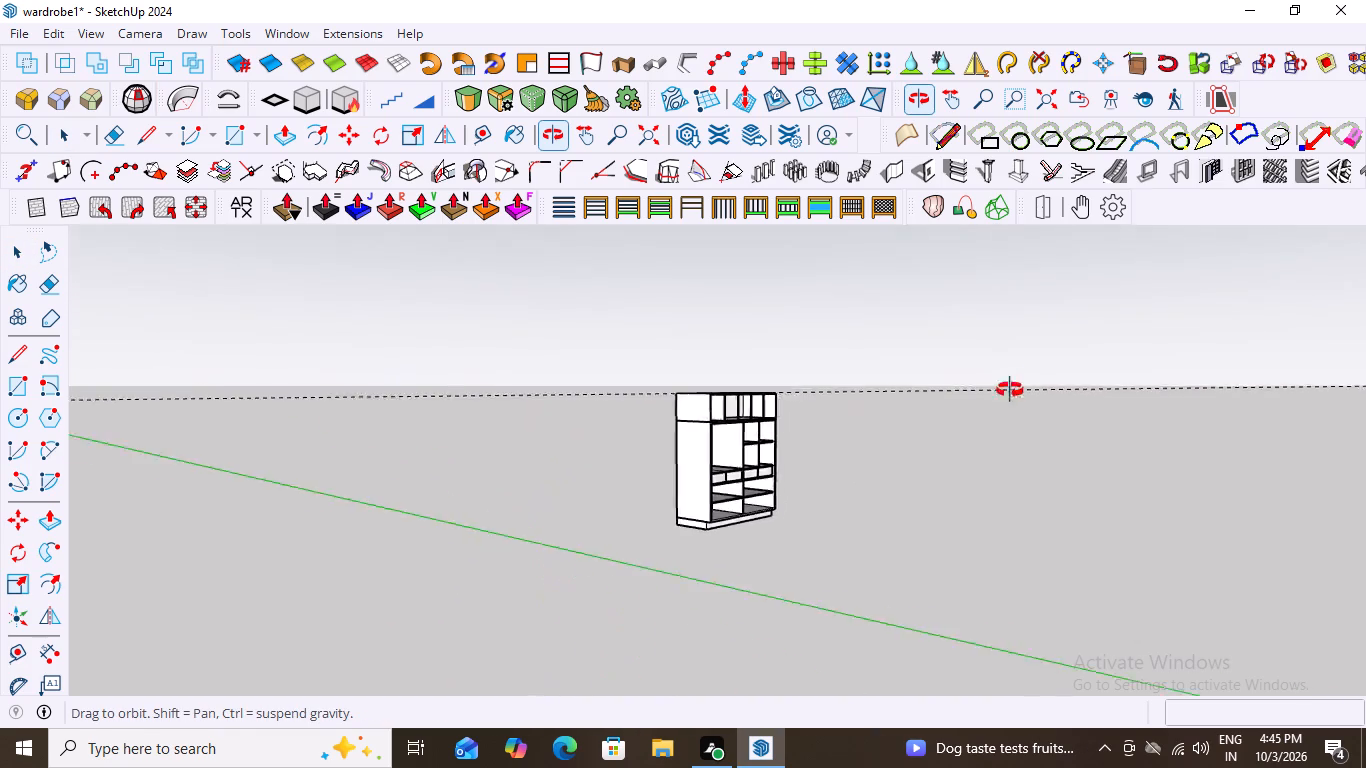
pyautogui.moveTo(1010, 390); pyautogui.dragTo(727, 411, button='middle')
pyautogui.scroll(7, 706, 414)
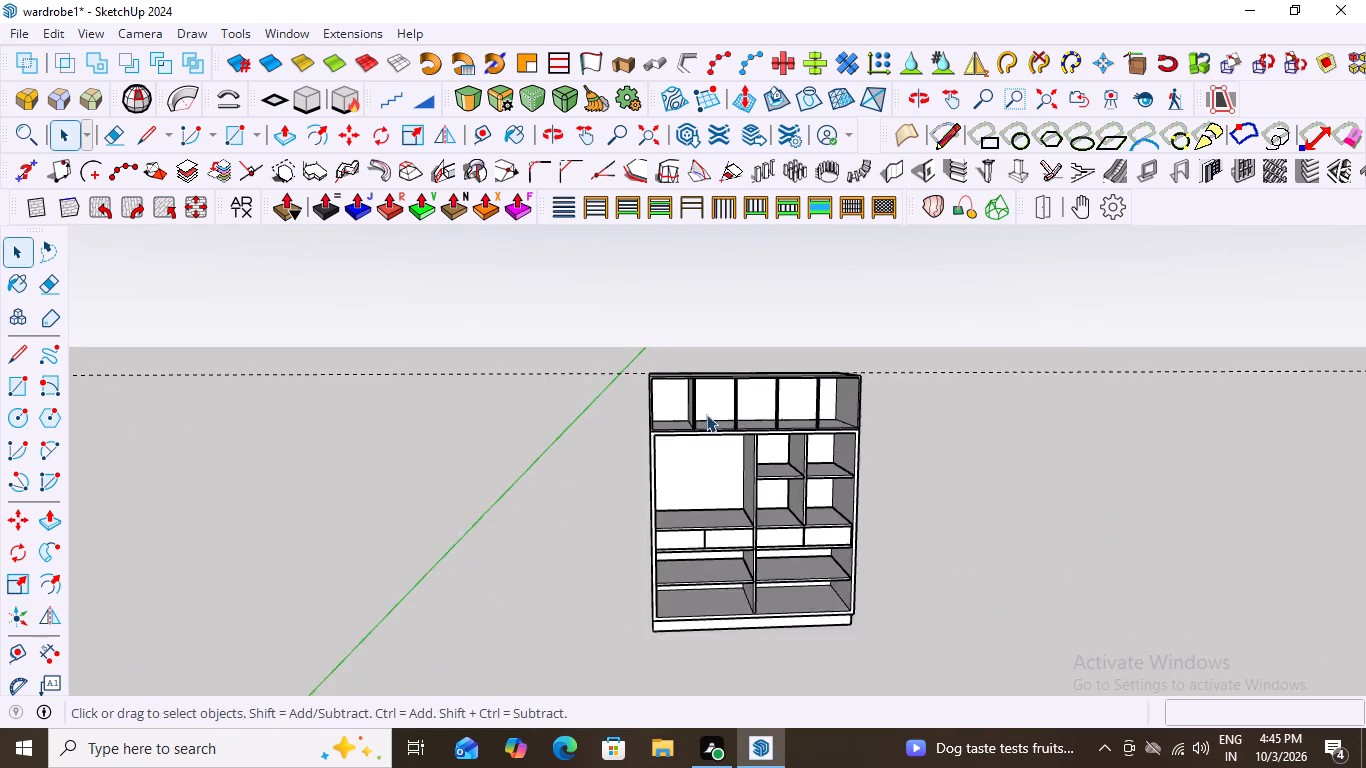
pyautogui.scroll(-2, 712, 395)
pyautogui.middleClick(712, 395)
pyautogui.moveTo(710, 397); pyautogui.dragTo(709, 425, button='middle')
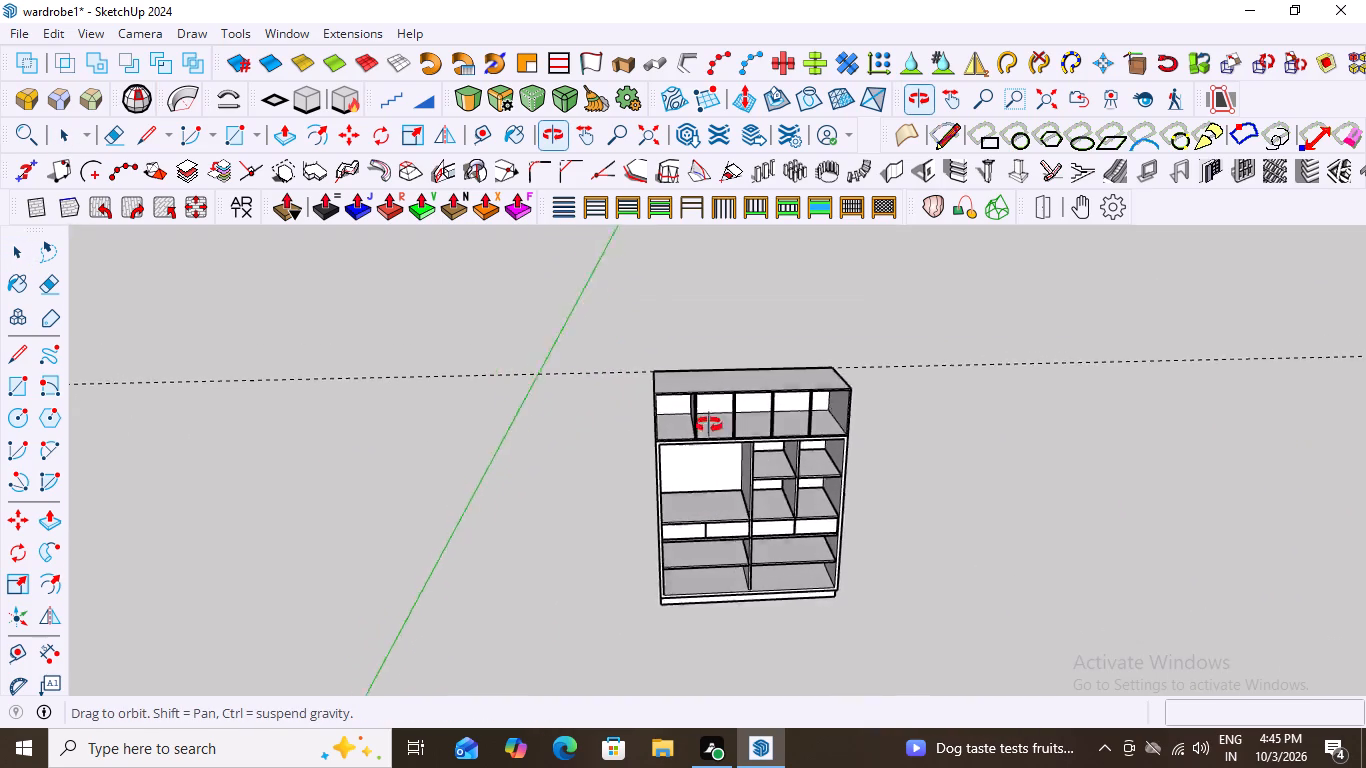
pyautogui.moveTo(709, 425); pyautogui.dragTo(758, 416, button='middle')
pyautogui.scroll(4, 758, 416)
pyautogui.moveTo(783, 412); pyautogui.dragTo(753, 415, button='middle')
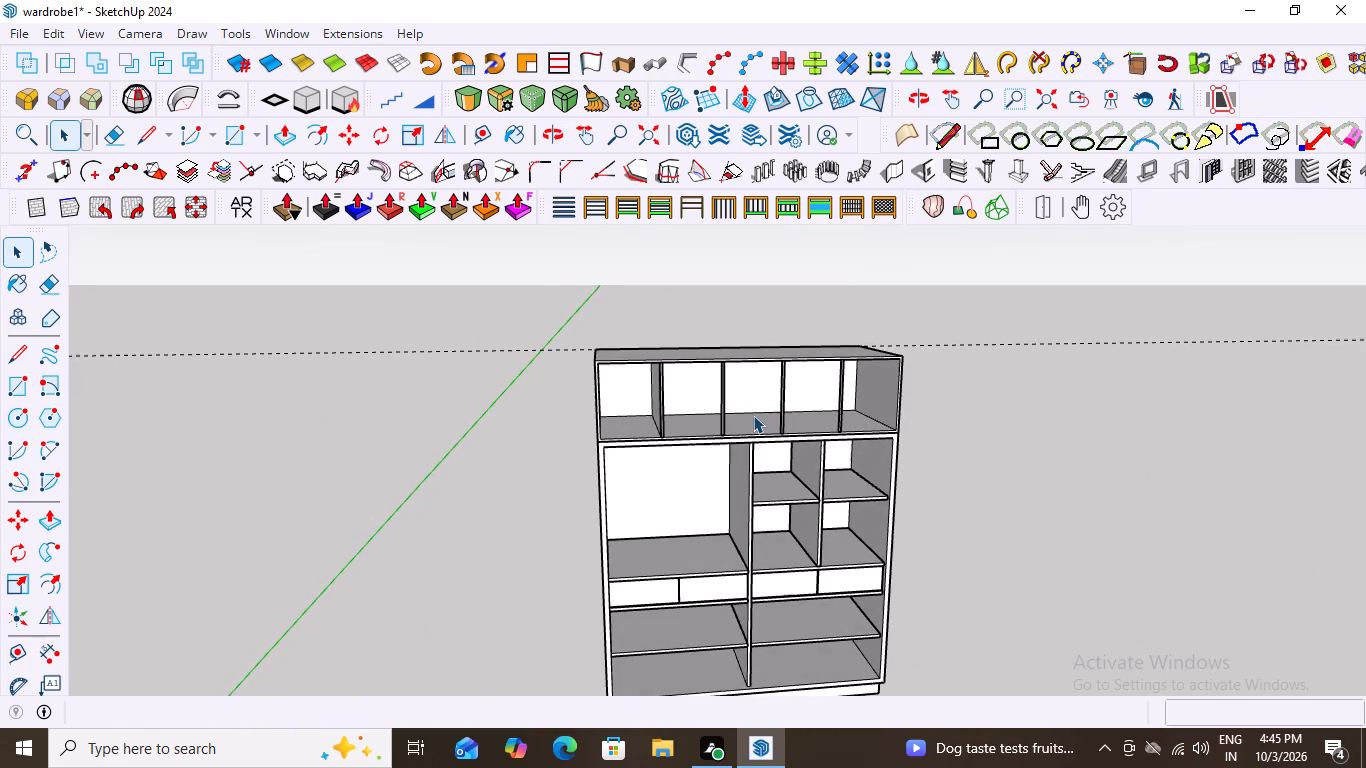
pyautogui.scroll(-7, 711, 374)
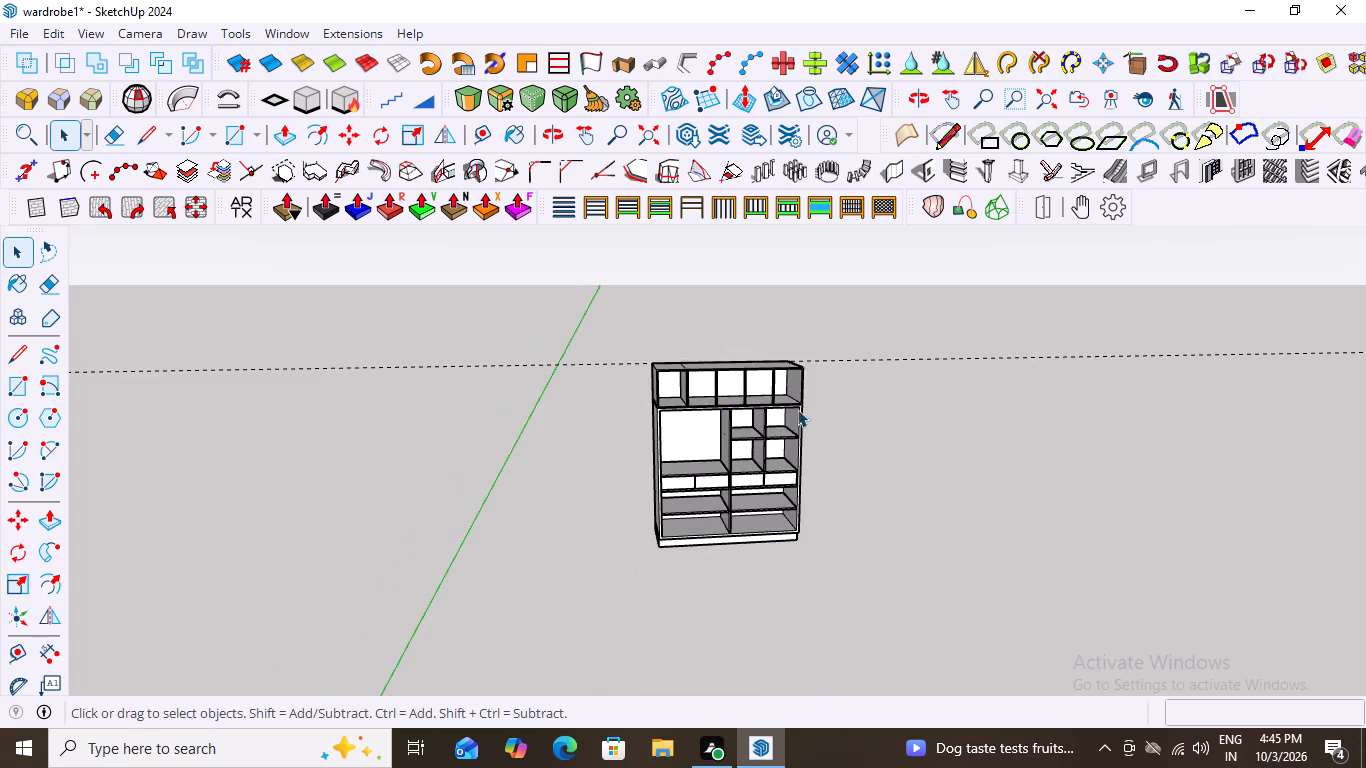
# Inspect the wardrobe and its five-compartment top cabinet from the front, above and the left side, including up close.
pyautogui.moveTo(806, 407); pyautogui.dragTo(779, 427, button='middle')
pyautogui.scroll(7, 722, 380)
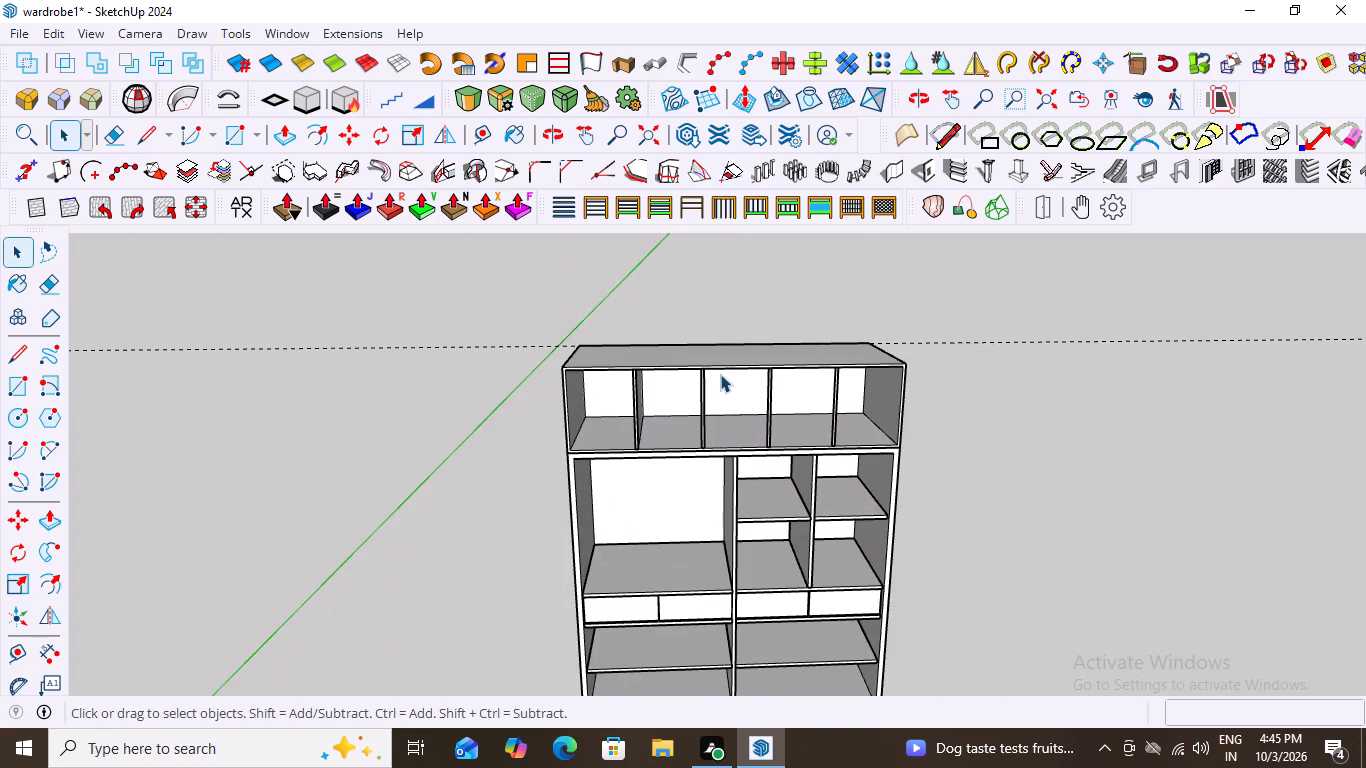
pyautogui.scroll(-9, 731, 370)
pyautogui.moveTo(765, 427); pyautogui.dragTo(767, 390, button='middle')
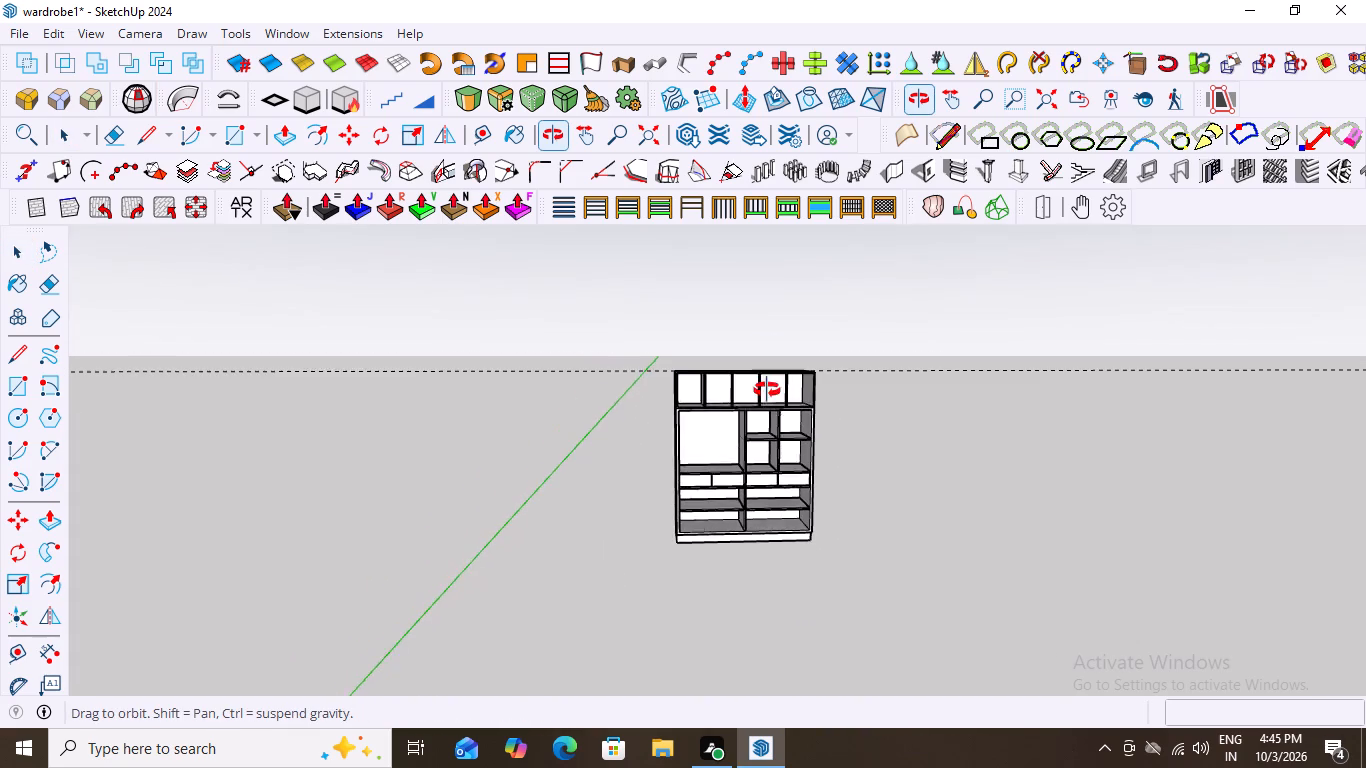
pyautogui.moveTo(767, 390); pyautogui.dragTo(769, 396, button='middle')
pyautogui.scroll(6, 713, 386)
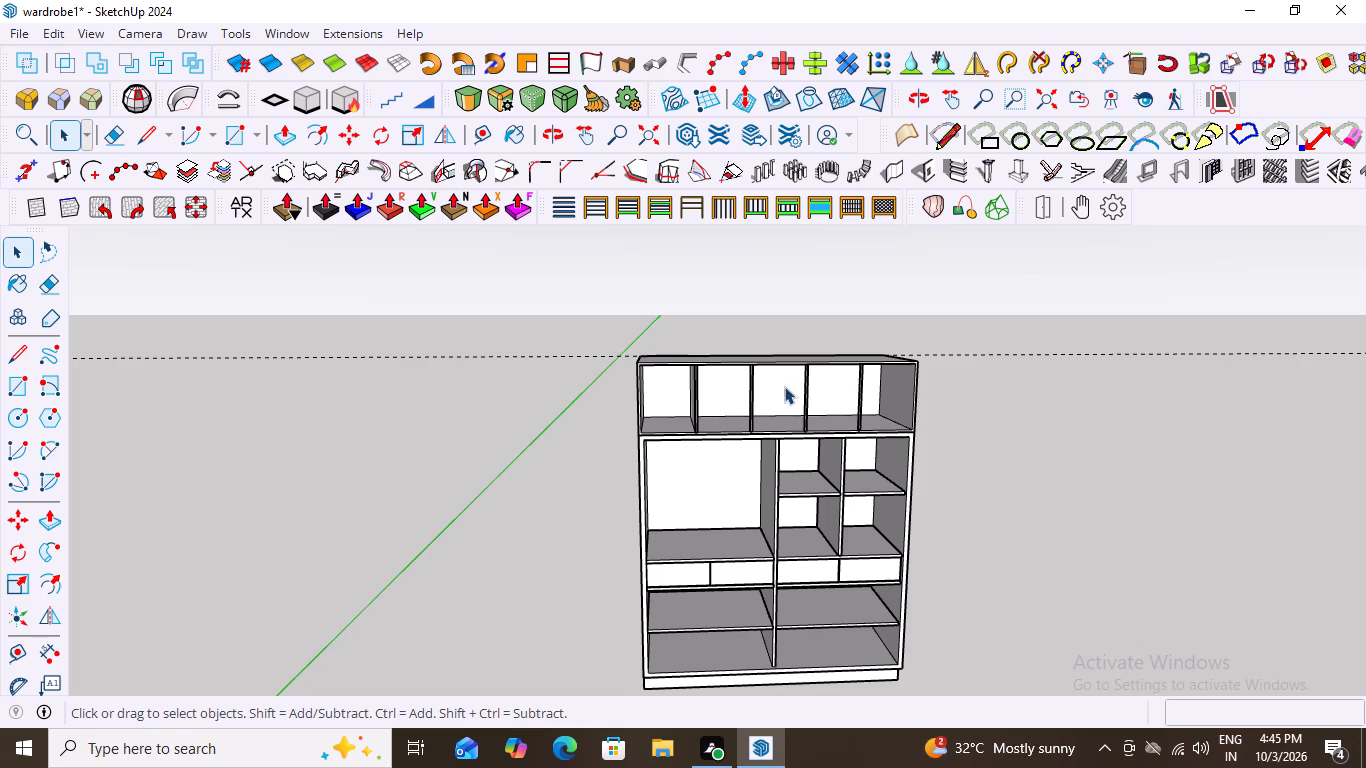
pyautogui.moveTo(874, 382); pyautogui.dragTo(940, 463, button='middle')
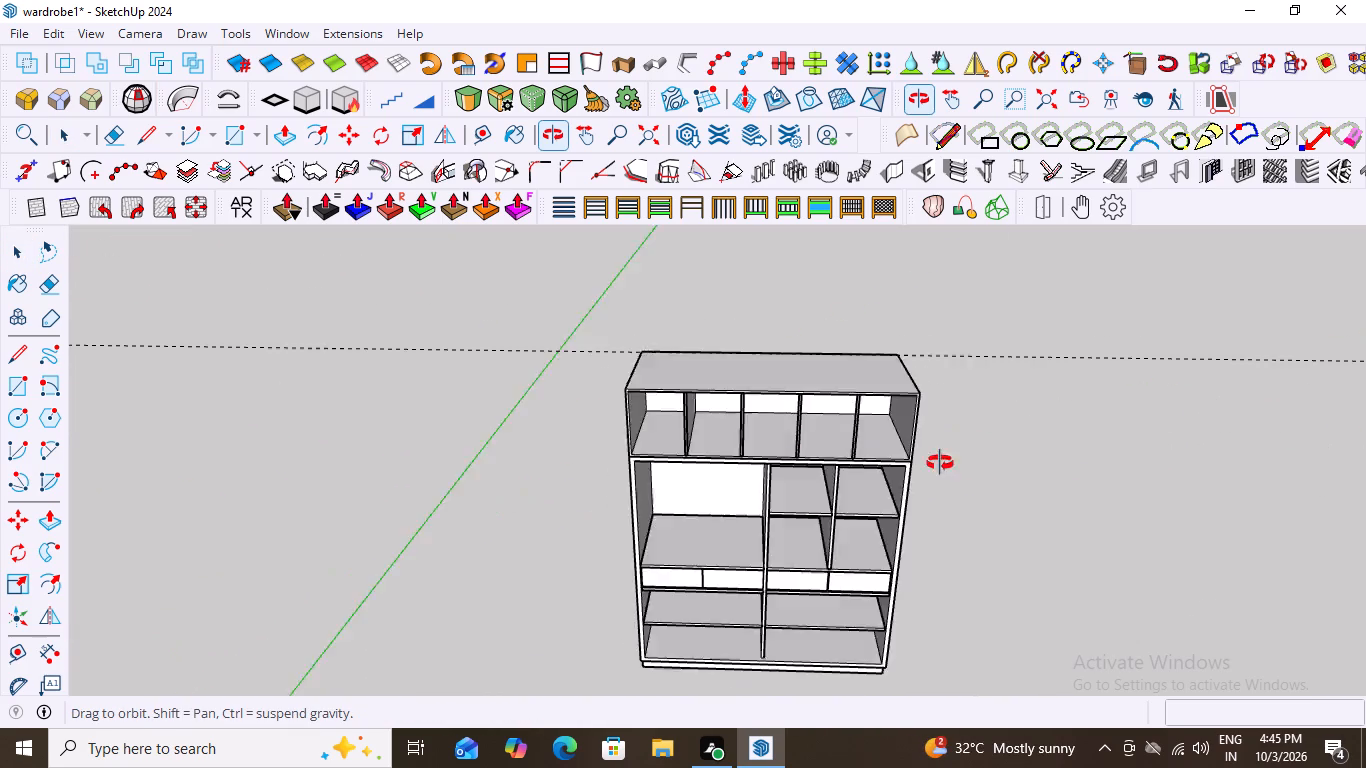
pyautogui.moveTo(940, 463); pyautogui.dragTo(1141, 387, button='middle')
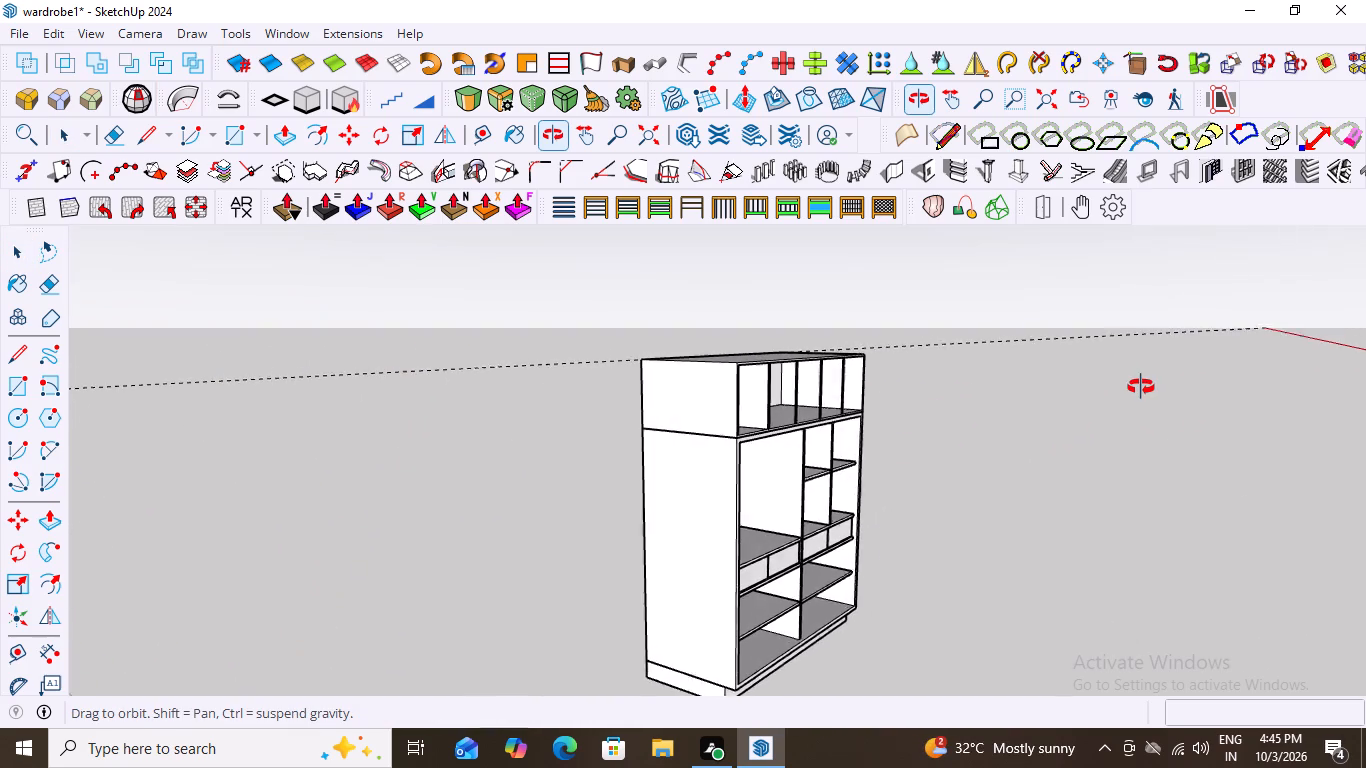
pyautogui.moveTo(1141, 387); pyautogui.dragTo(909, 563, button='middle')
pyautogui.scroll(-5, 909, 563)
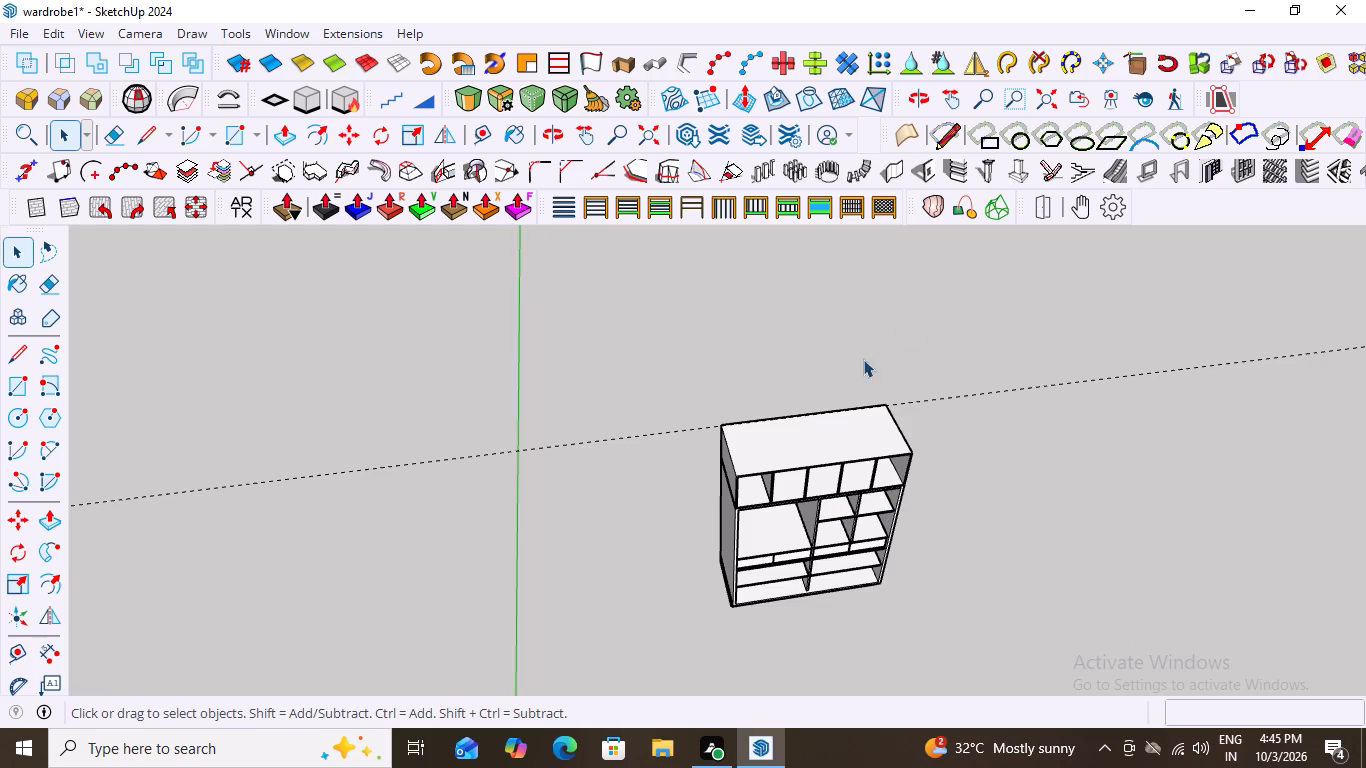
pyautogui.scroll(-4, 837, 398)
pyautogui.moveTo(947, 446); pyautogui.dragTo(961, 359, button='middle')
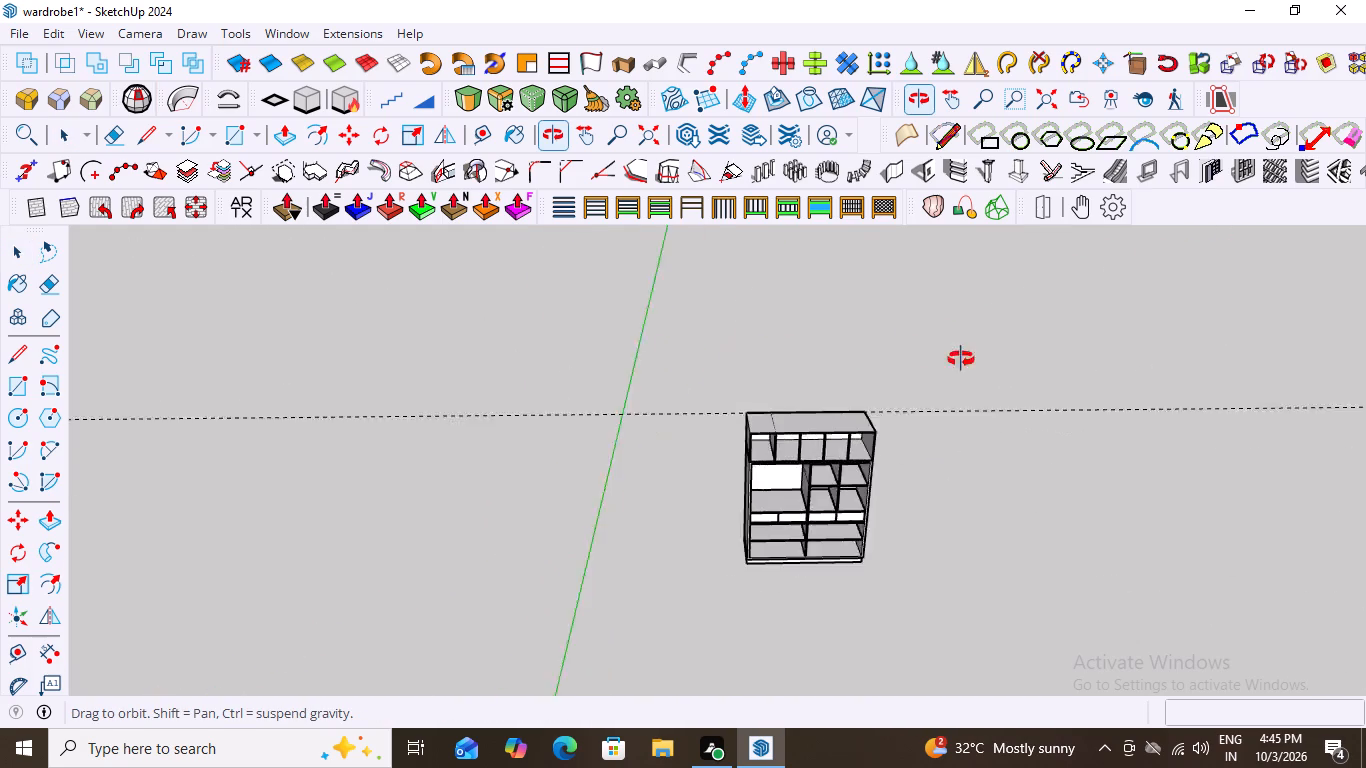
pyautogui.moveTo(961, 359); pyautogui.dragTo(1044, 347, button='middle')
pyautogui.scroll(5, 814, 425)
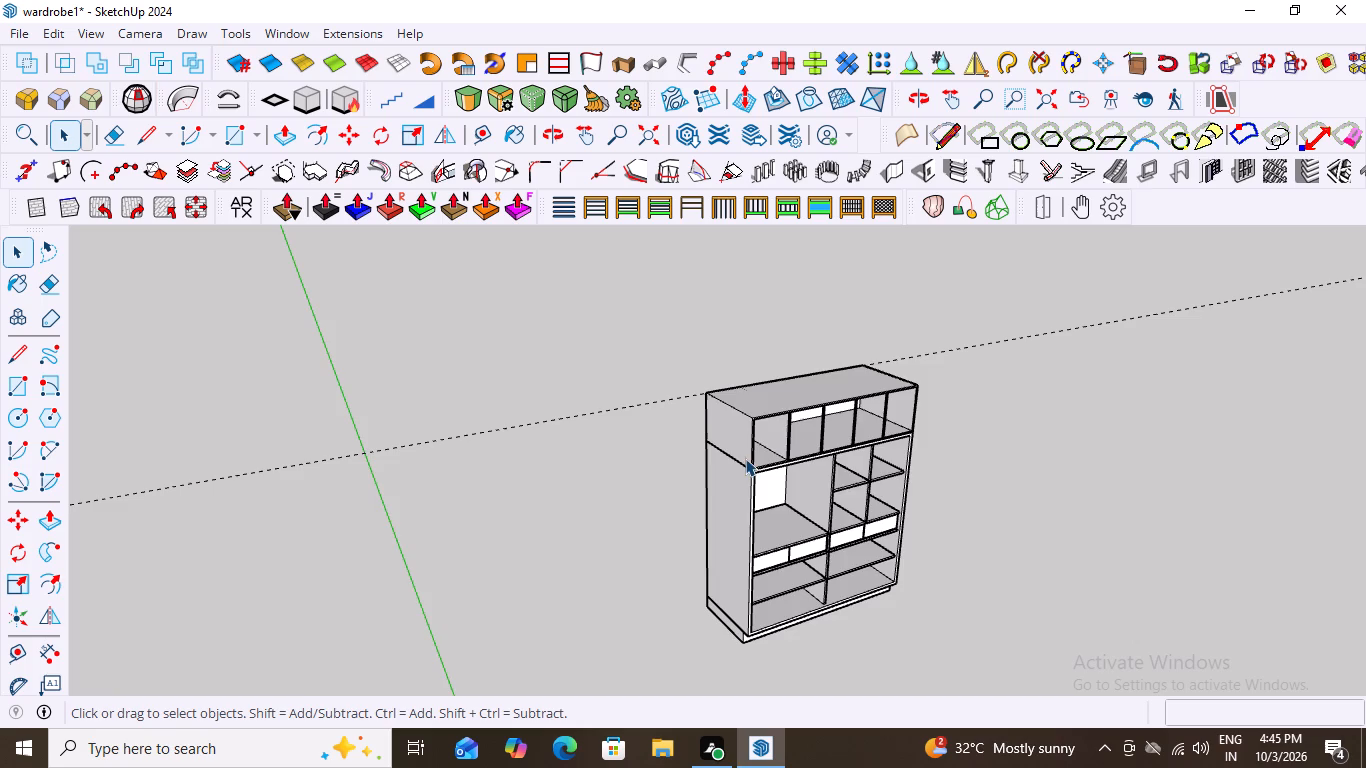
pyautogui.scroll(3, 780, 379)
pyautogui.scroll(-3, 824, 437)
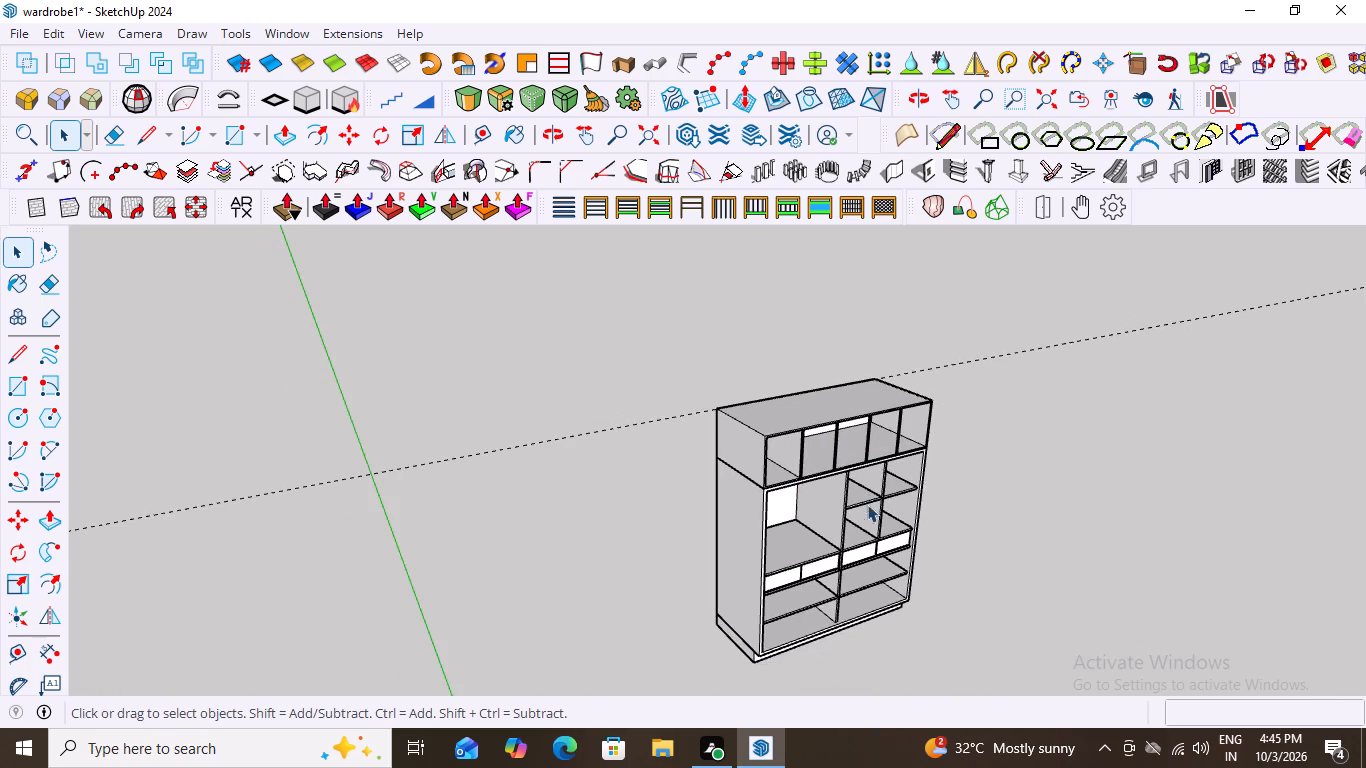
pyautogui.scroll(-1, 854, 556)
pyautogui.scroll(-2, 909, 403)
pyautogui.scroll(3, 789, 419)
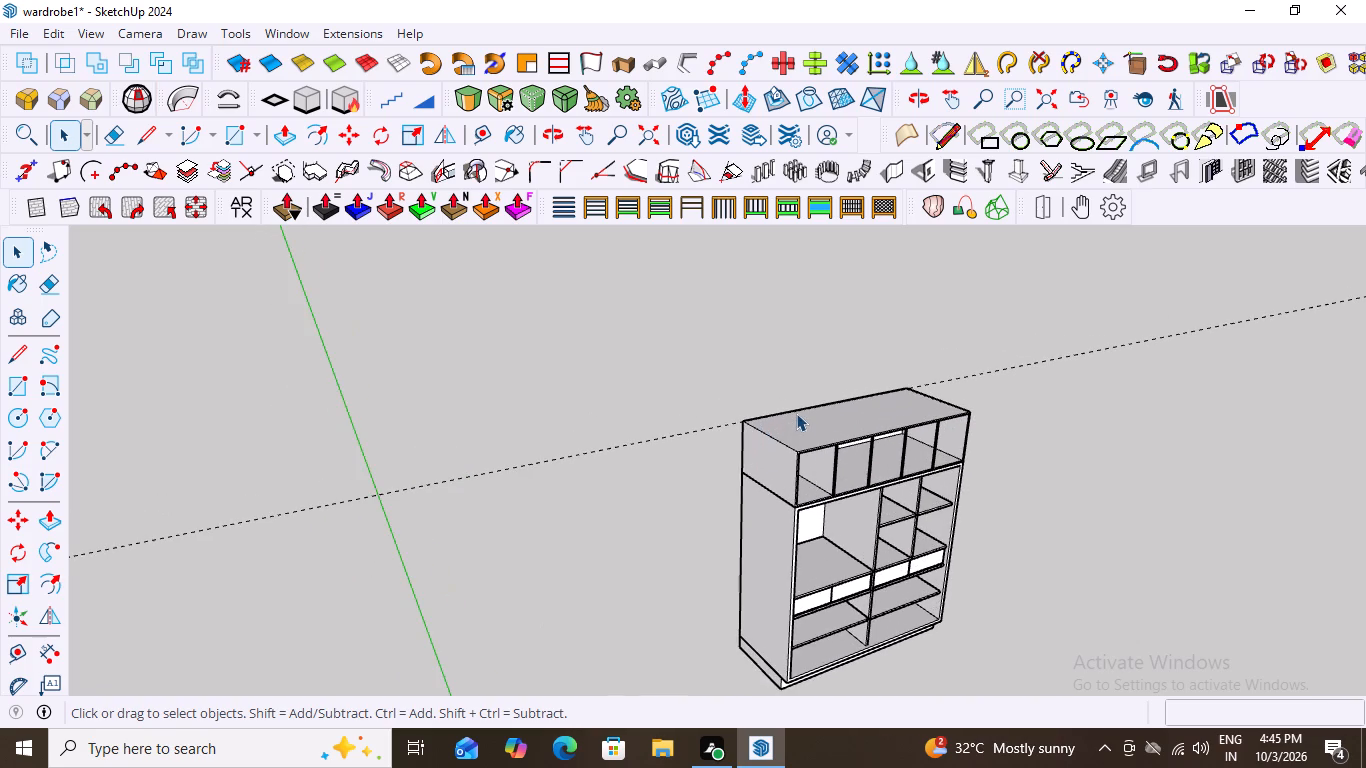
pyautogui.scroll(-4, 831, 406)
pyautogui.moveTo(878, 483); pyautogui.dragTo(881, 514, button='middle')
pyautogui.scroll(-2, 881, 514)
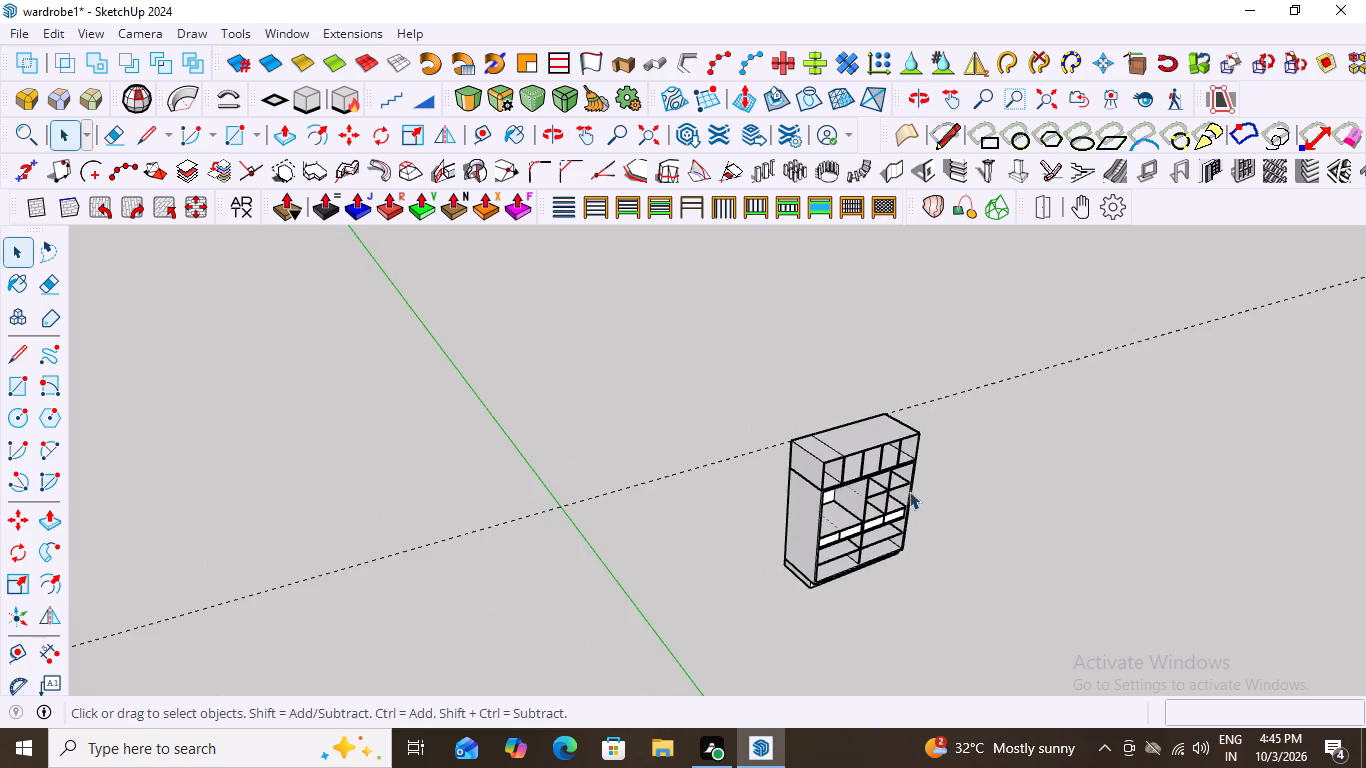
pyautogui.moveTo(926, 471); pyautogui.dragTo(932, 554, button='middle')
pyautogui.scroll(7, 840, 475)
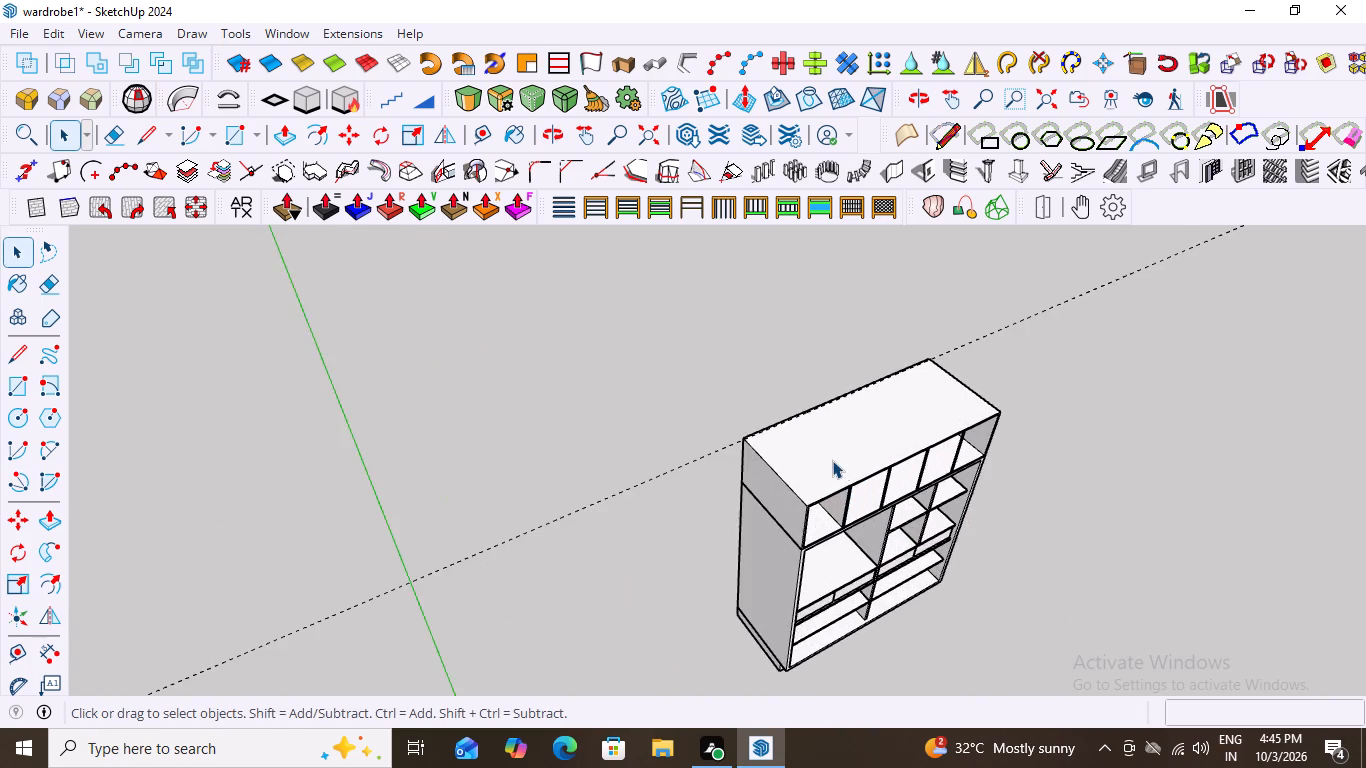
pyautogui.scroll(12, 831, 459)
pyautogui.scroll(-2, 793, 441)
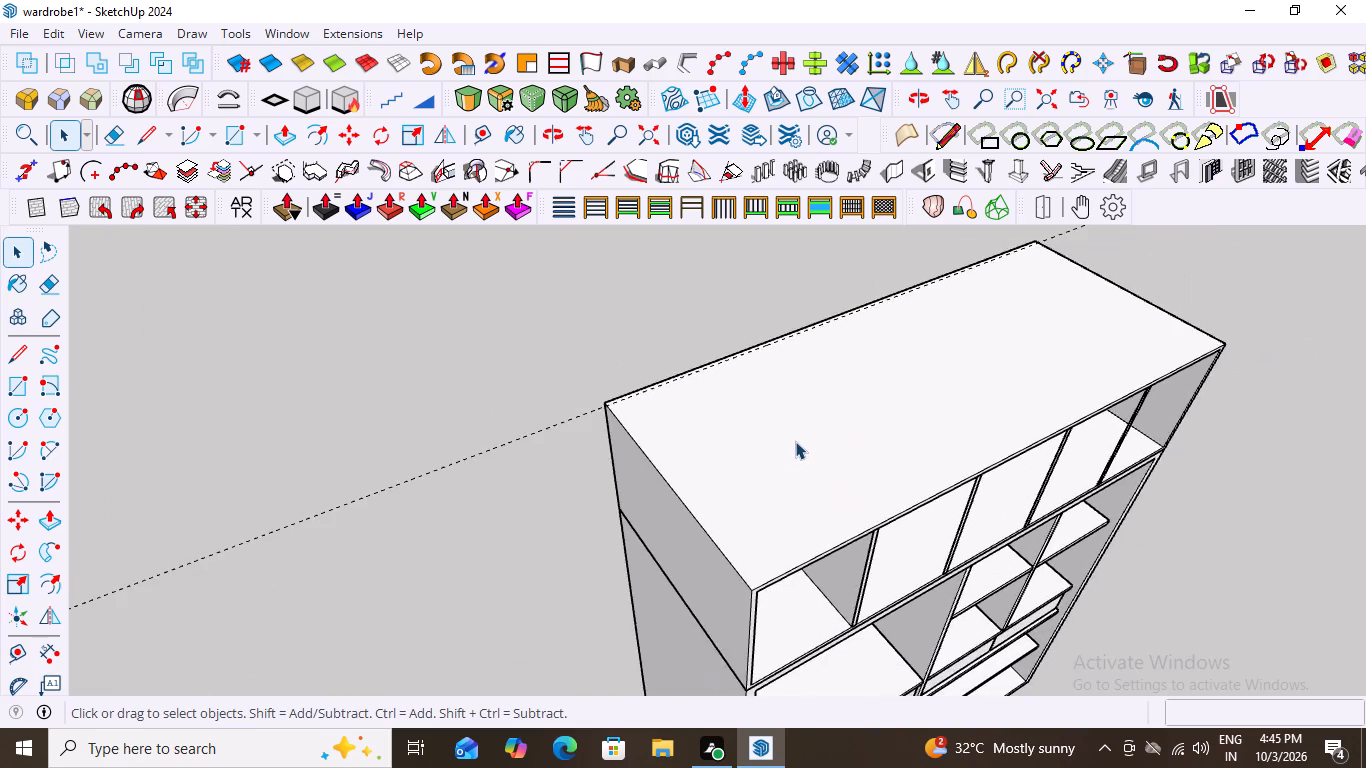
pyautogui.scroll(-12, 795, 441)
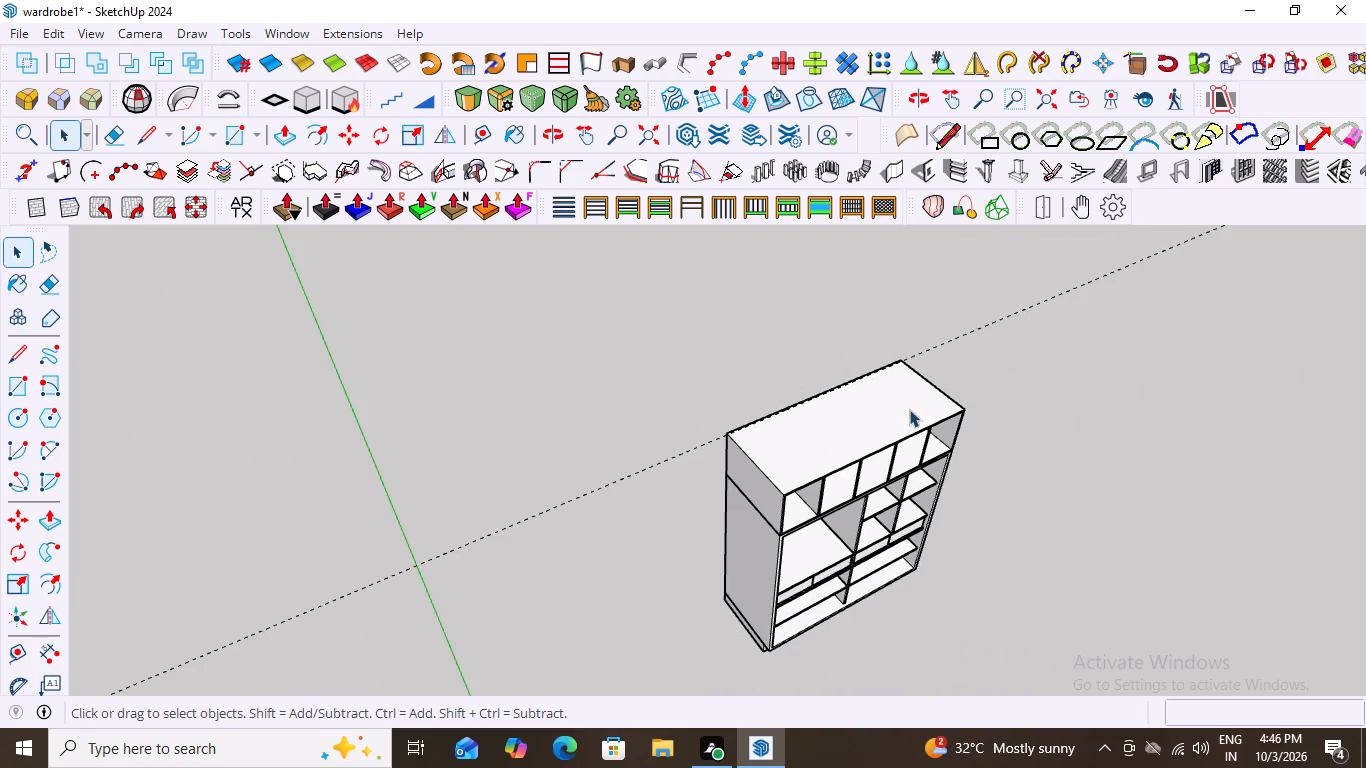
pyautogui.moveTo(903, 411); pyautogui.dragTo(760, 442, button='middle')
pyautogui.scroll(3, 730, 502)
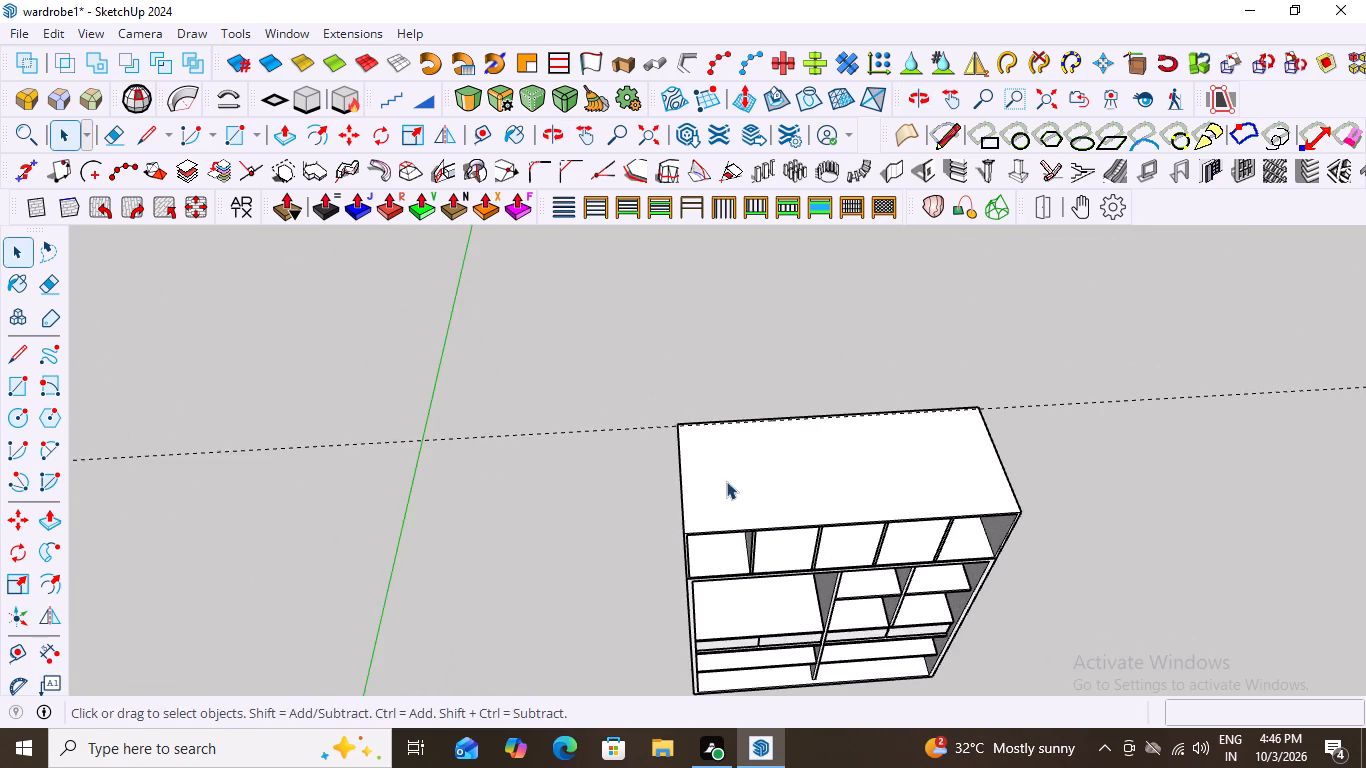
pyautogui.moveTo(726, 479); pyautogui.dragTo(941, 455, button='middle')
pyautogui.scroll(7, 809, 451)
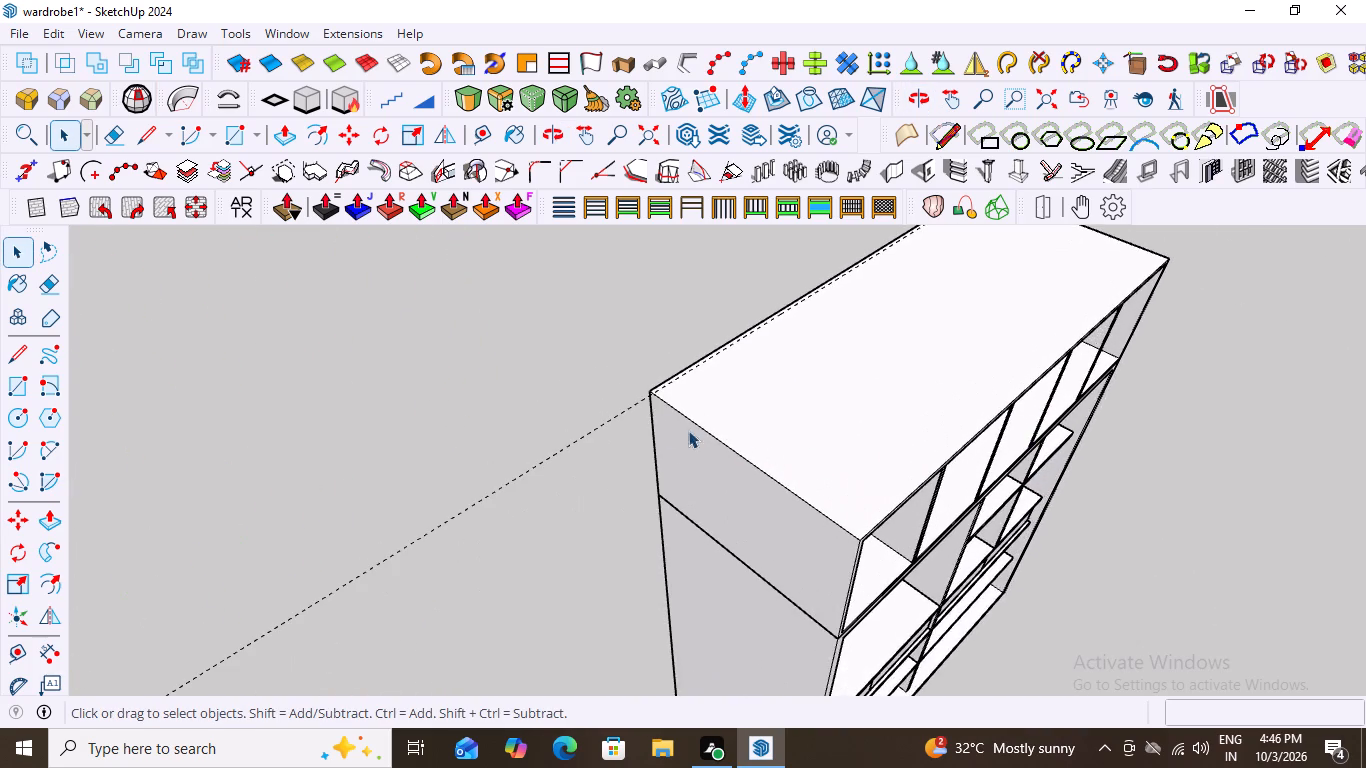
pyautogui.scroll(-17, 654, 415)
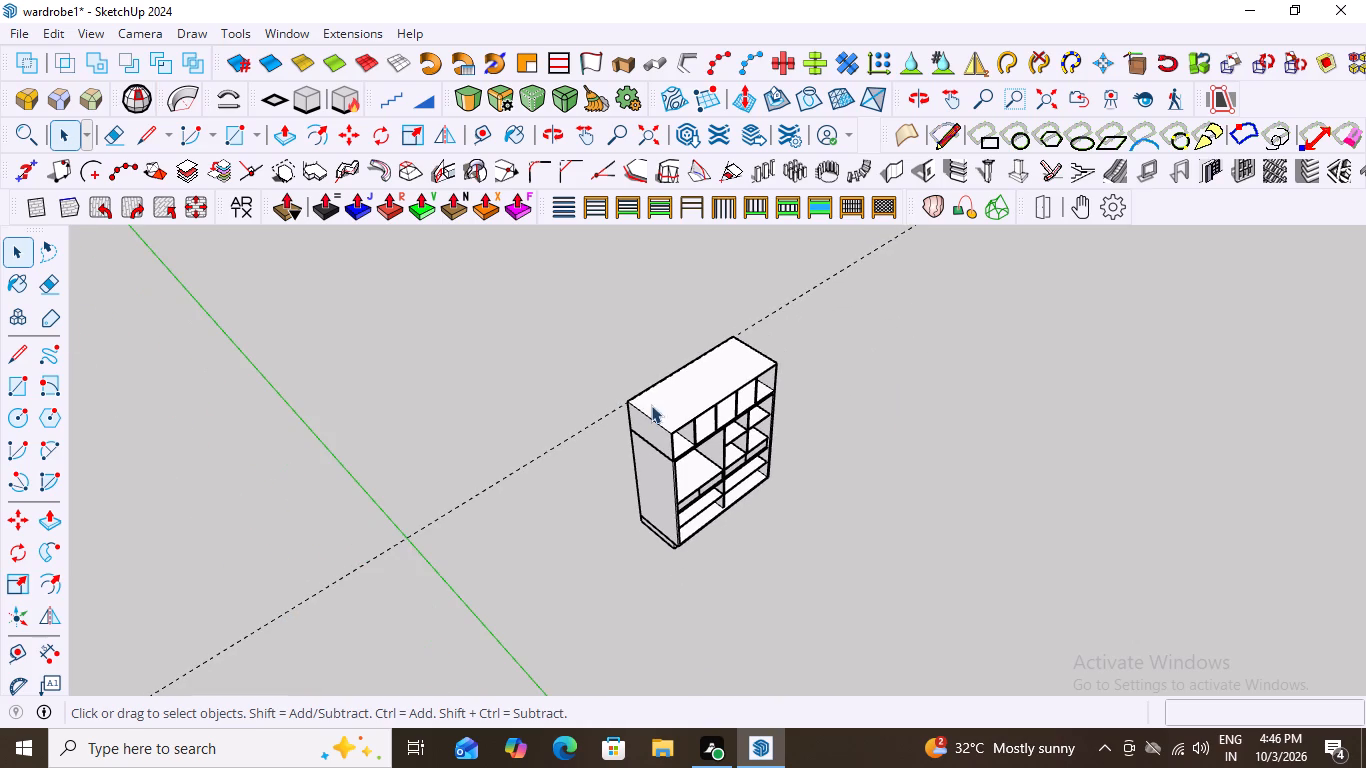
pyautogui.moveTo(632, 409); pyautogui.dragTo(622, 407, button='middle')
pyautogui.scroll(-1, 622, 407)
pyautogui.moveTo(798, 374); pyautogui.dragTo(702, 390, button='middle')
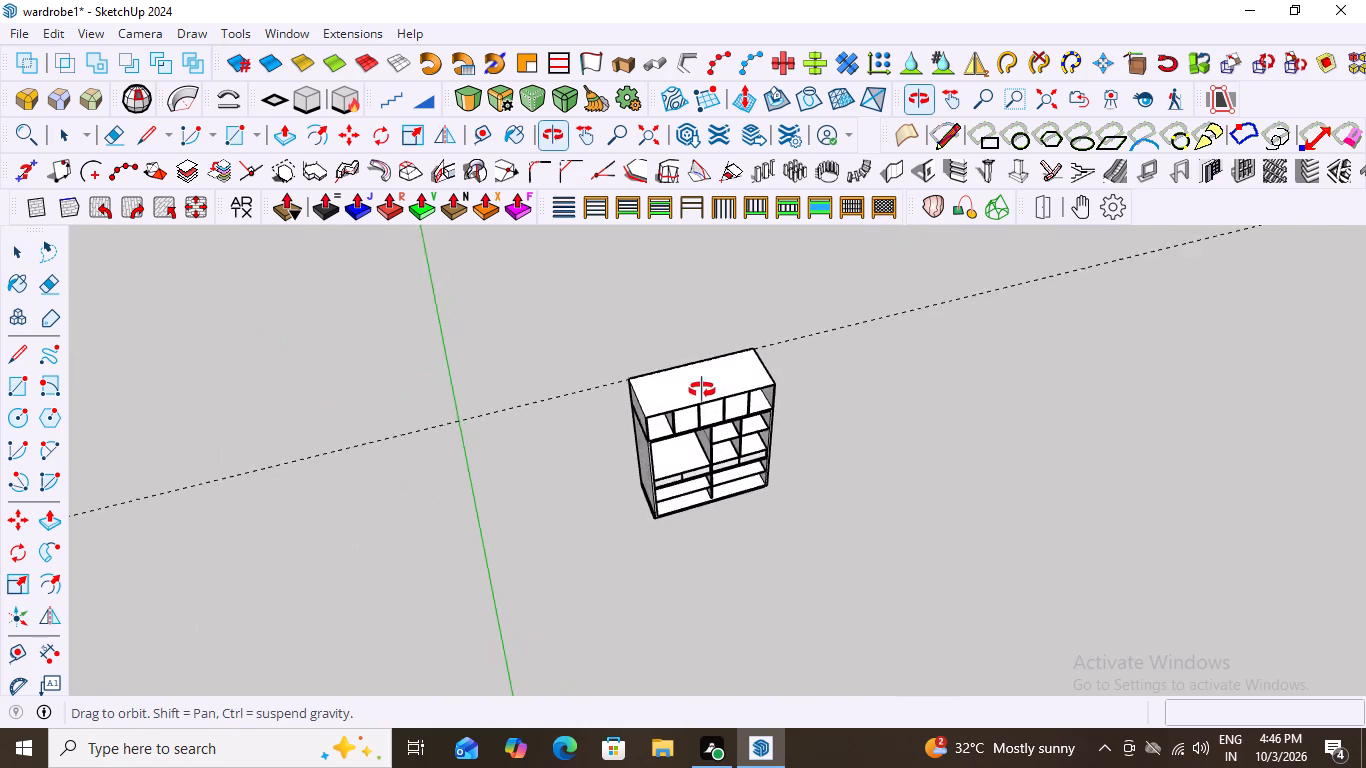
pyautogui.moveTo(702, 390); pyautogui.dragTo(704, 389, button='middle')
pyautogui.scroll(8, 726, 395)
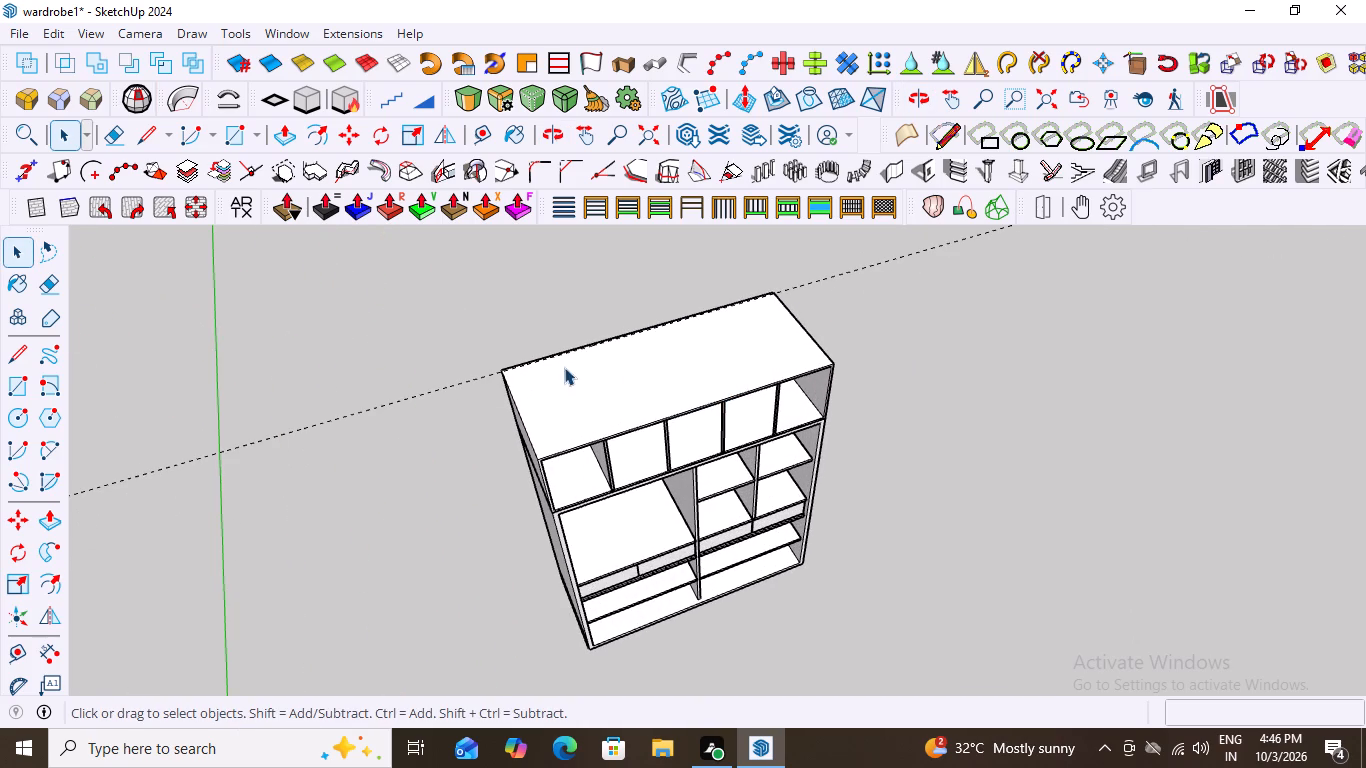
pyautogui.scroll(-15, 649, 360)
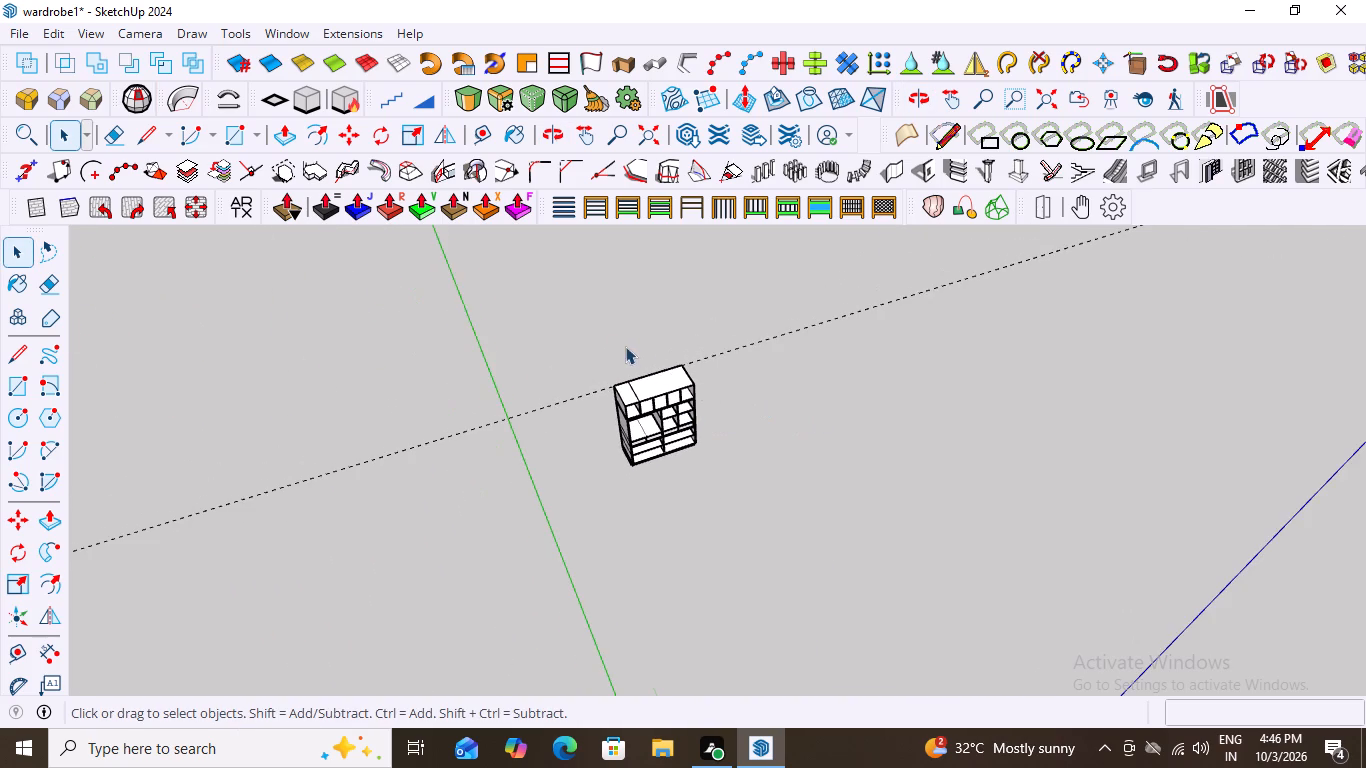
pyautogui.scroll(-11, 625, 346)
pyautogui.moveTo(769, 384); pyautogui.dragTo(683, 310, button='middle')
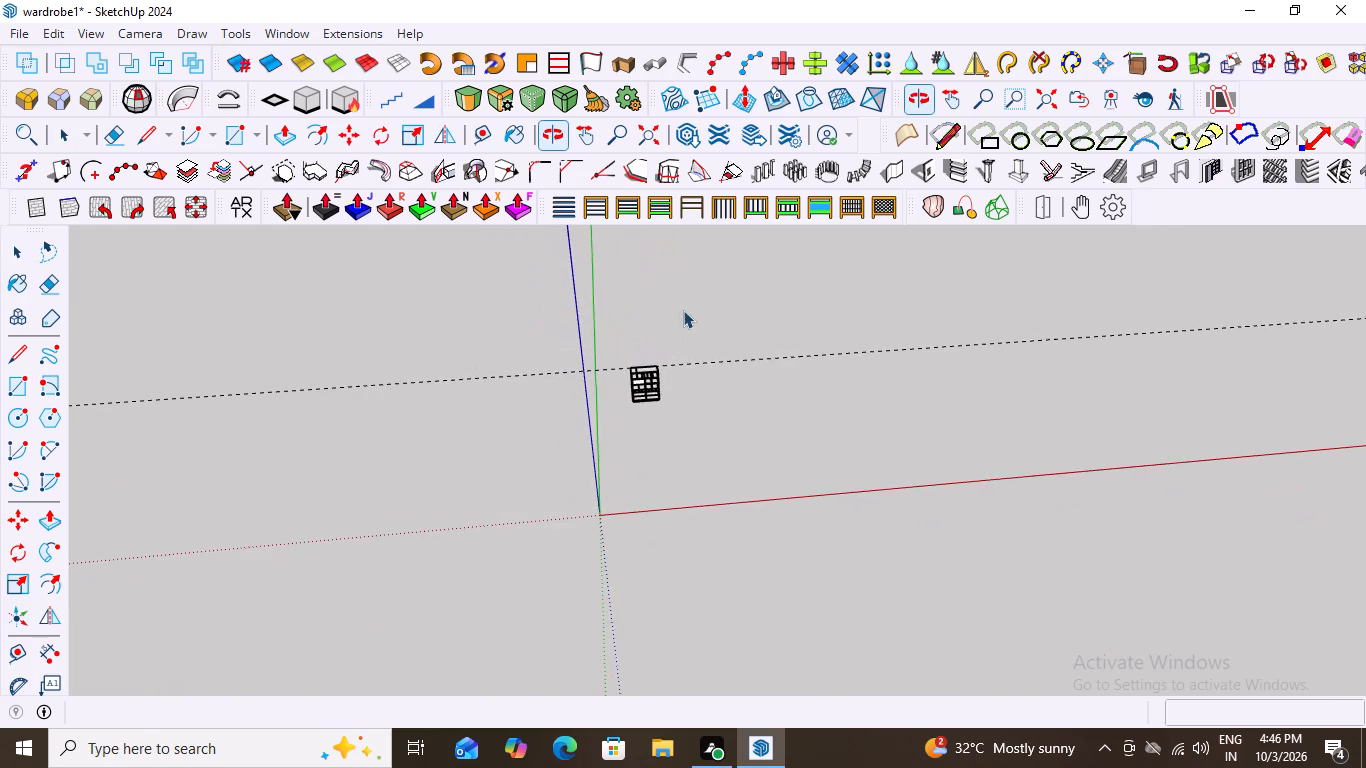
pyautogui.scroll(19, 674, 352)
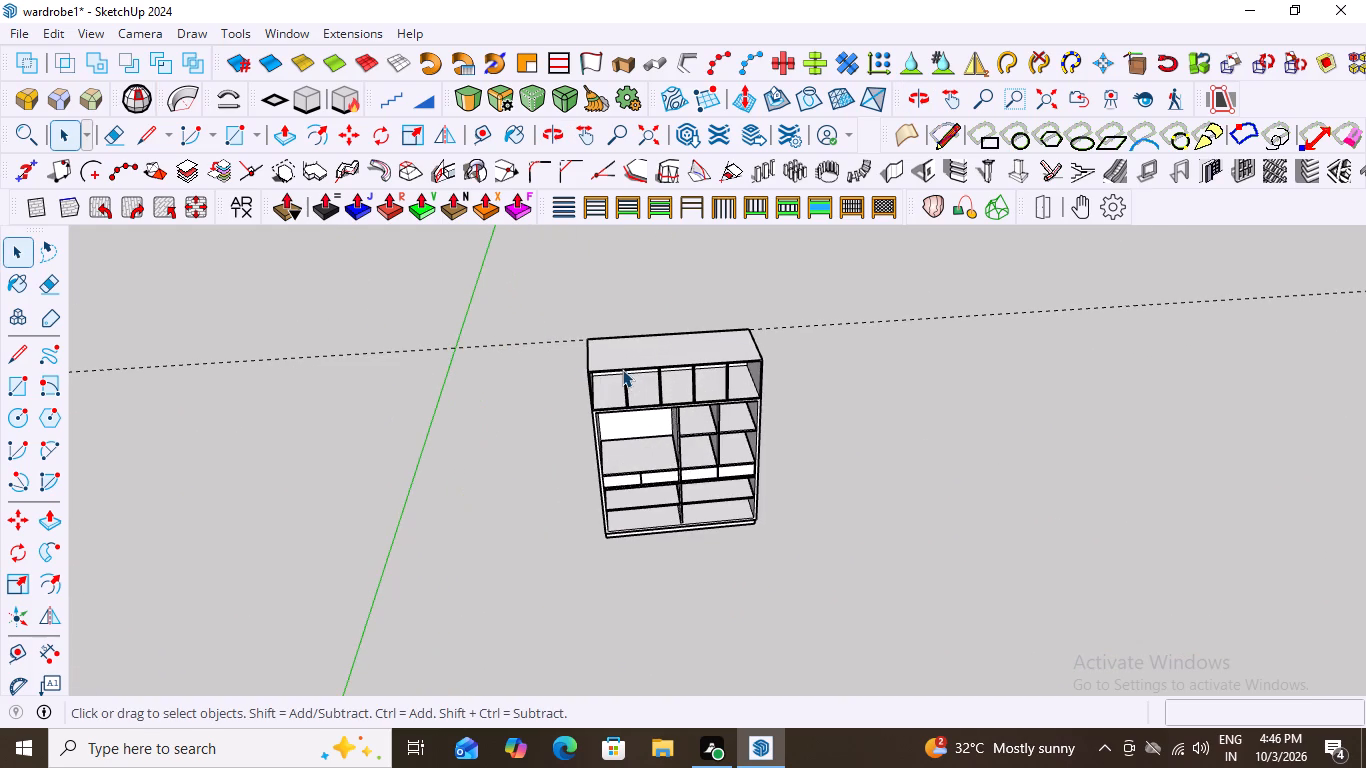
pyautogui.moveTo(661, 364); pyautogui.dragTo(667, 195, button='middle')
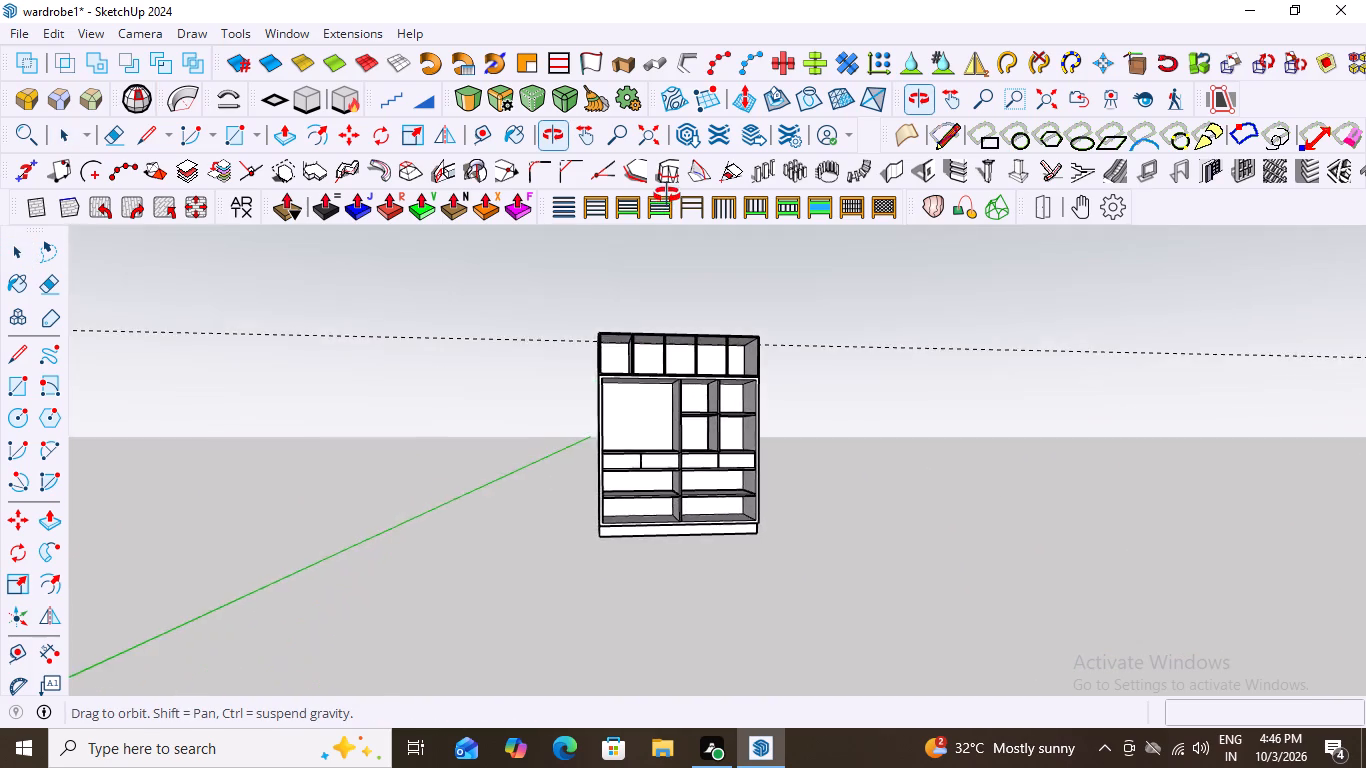
pyautogui.moveTo(667, 195); pyautogui.dragTo(649, 284, button='middle')
pyautogui.scroll(7, 679, 357)
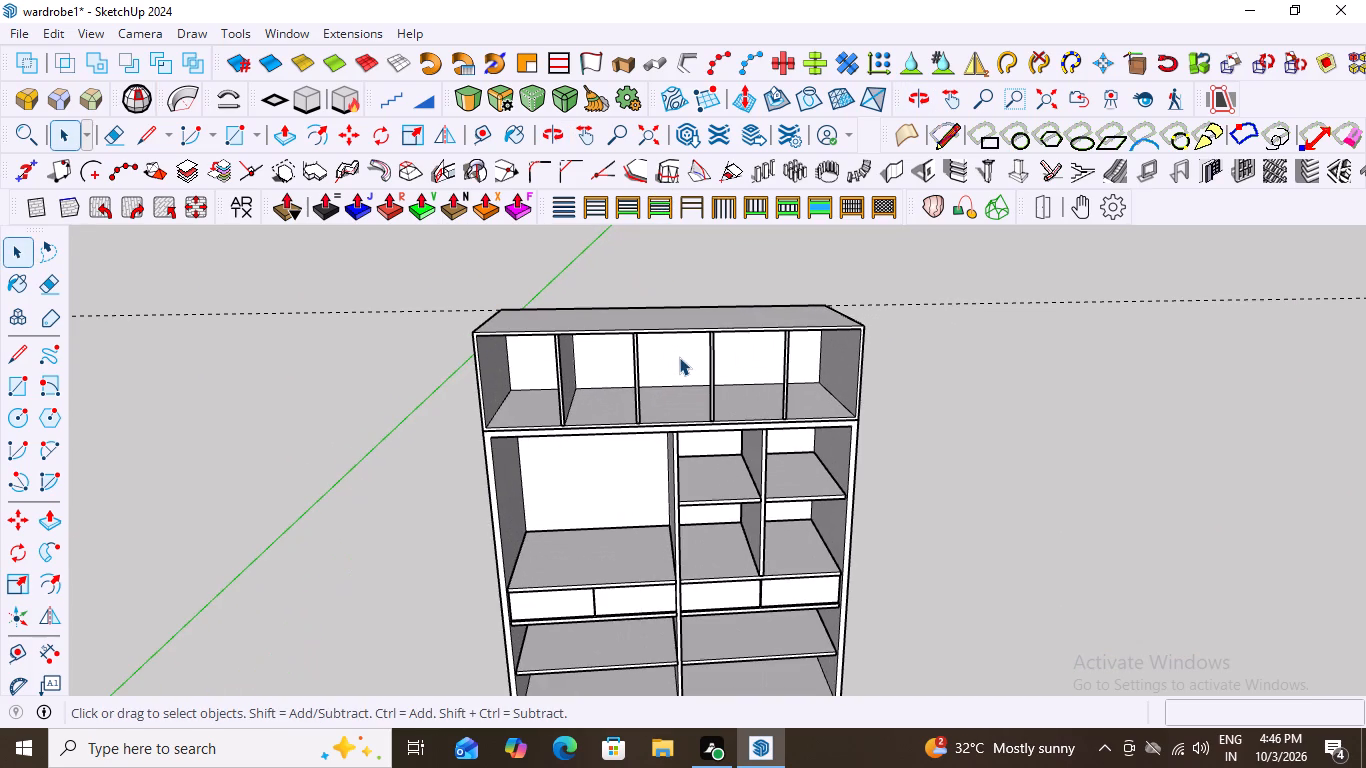
pyautogui.scroll(2, 679, 357)
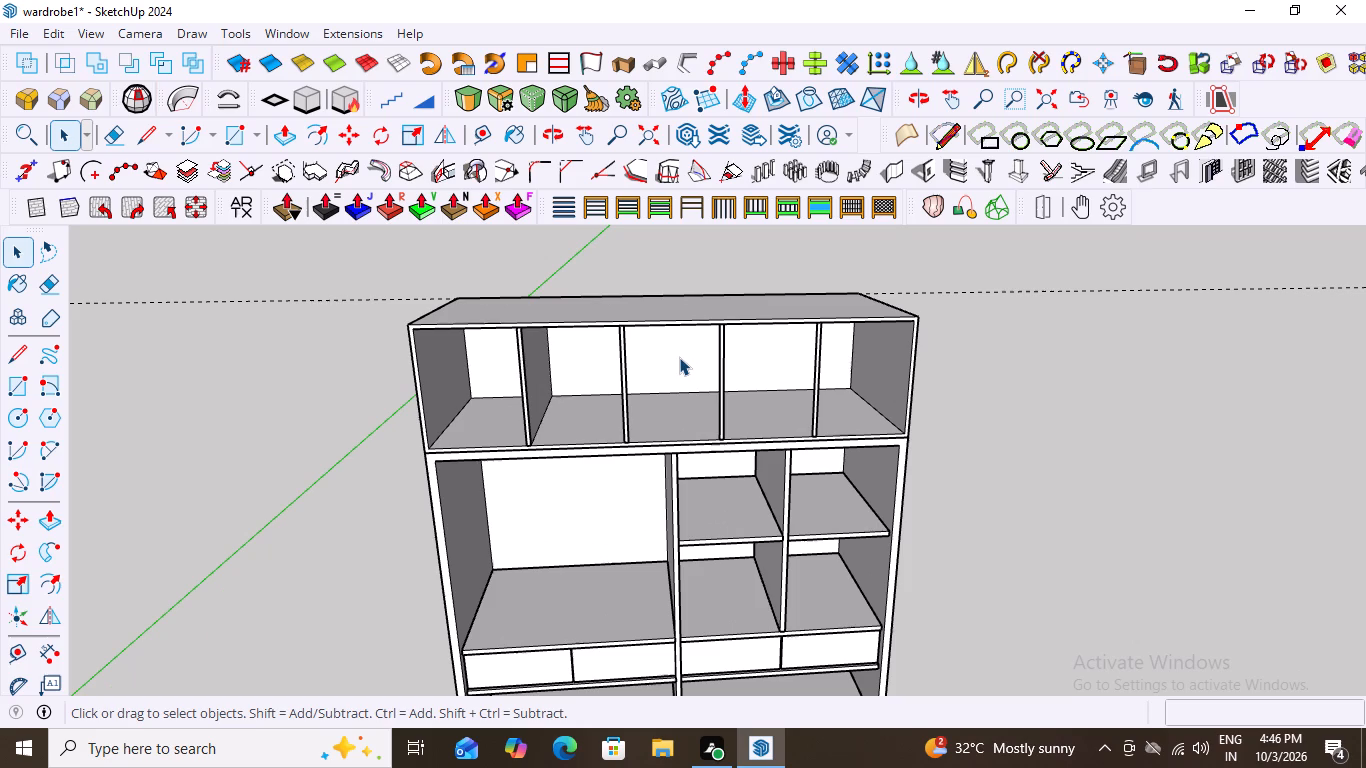
pyautogui.scroll(-3, 671, 362)
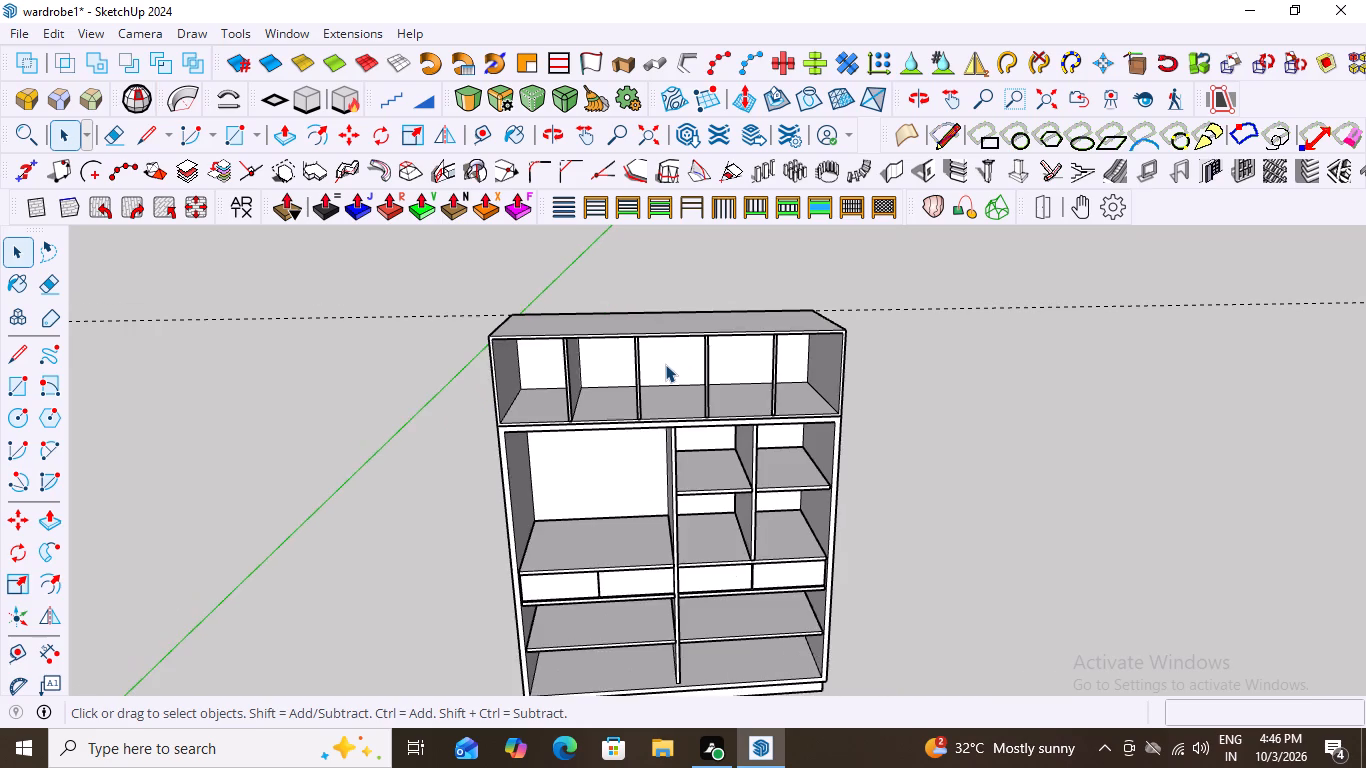
pyautogui.scroll(-2, 783, 400)
pyautogui.scroll(-3, 637, 410)
# Open the top cabinet for editing and use Push/Pull to extend its right side face outward by 5'.
pyautogui.moveTo(858, 405); pyautogui.dragTo(577, 414, button='middle')
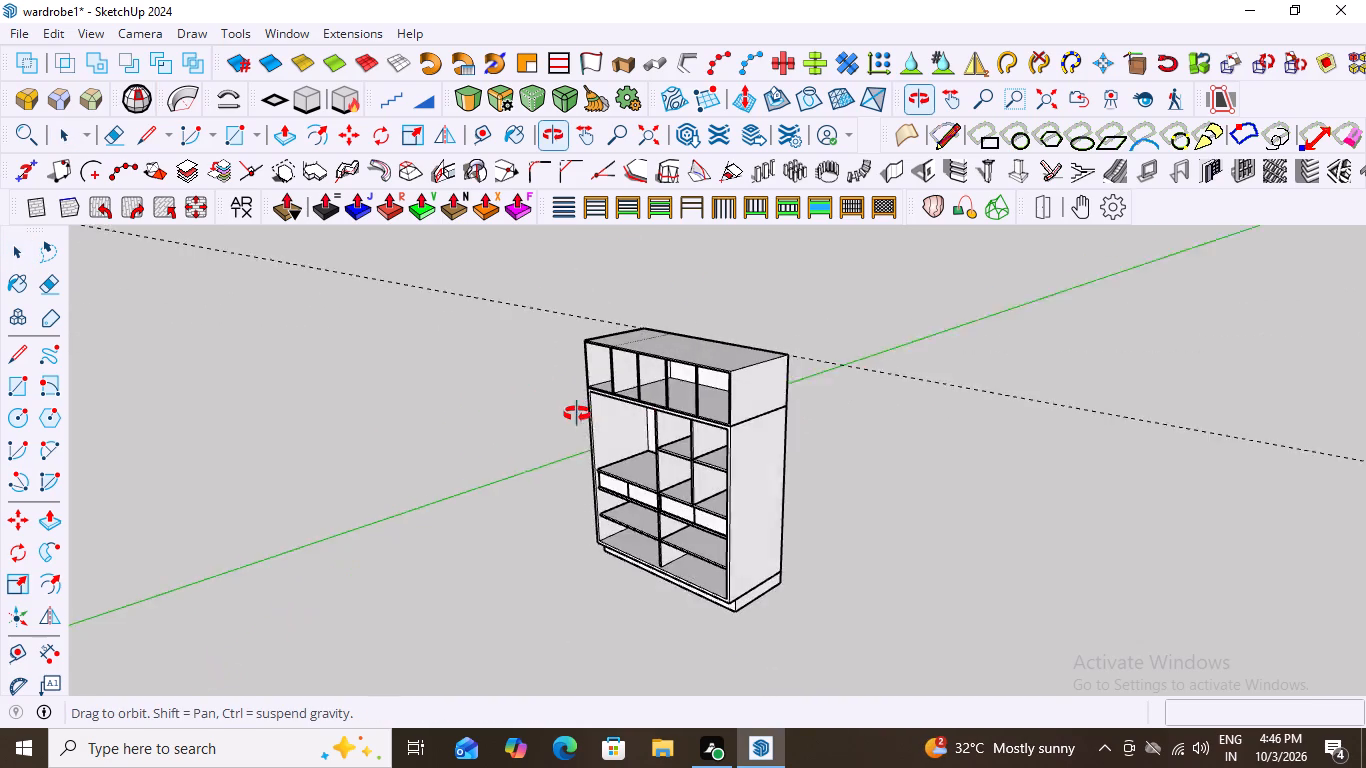
pyautogui.moveTo(577, 414); pyautogui.dragTo(651, 421, button='middle')
pyautogui.scroll(7, 766, 403)
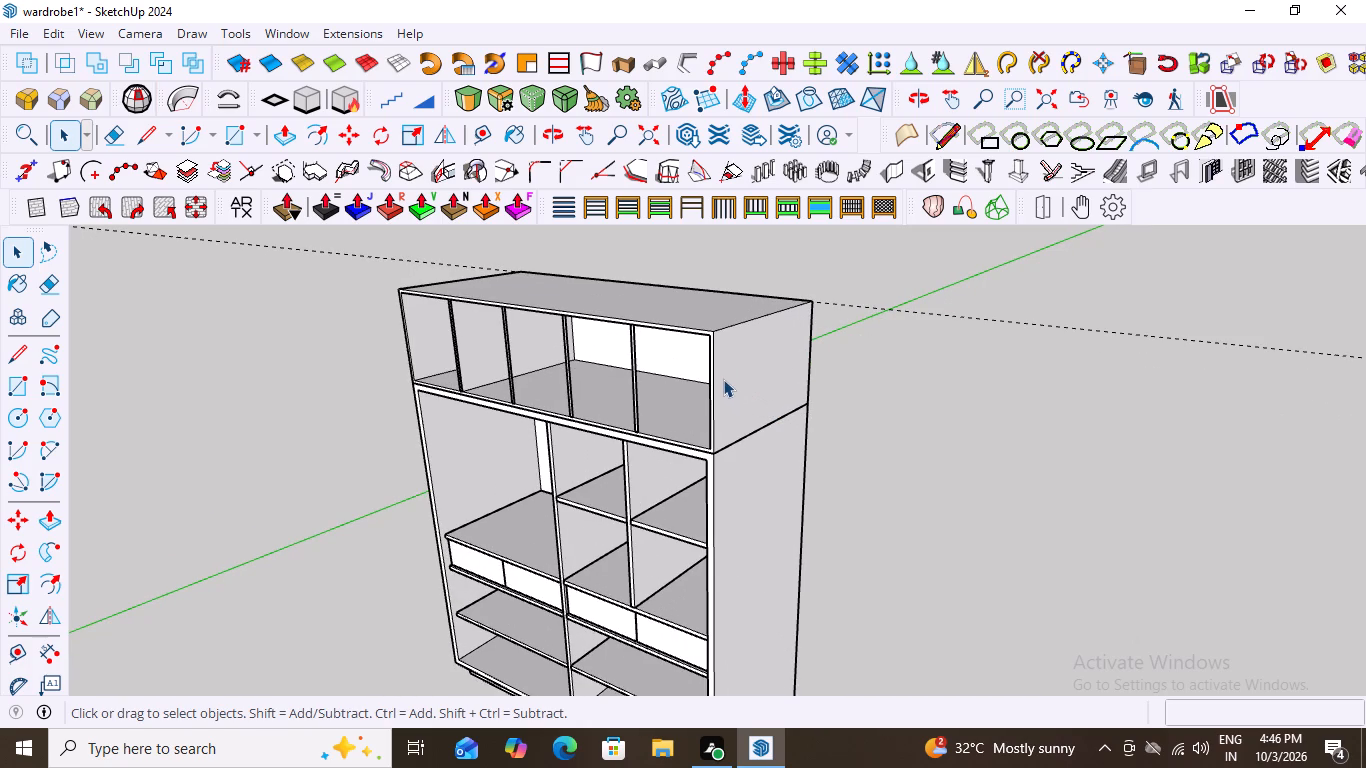
pyautogui.click(723, 379)
pyautogui.doubleClick(723, 379)
pyautogui.click(731, 379)
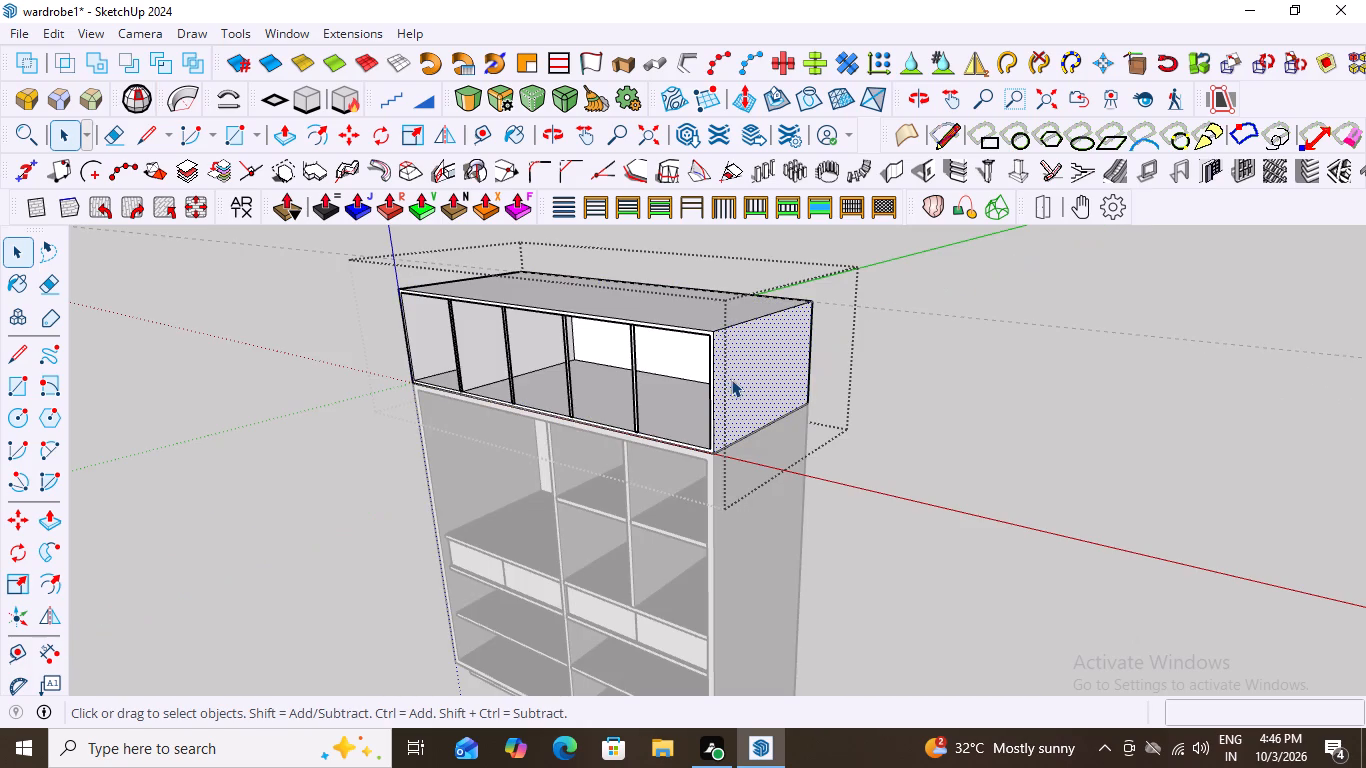
pyautogui.press('p')
pyautogui.click(731, 379)
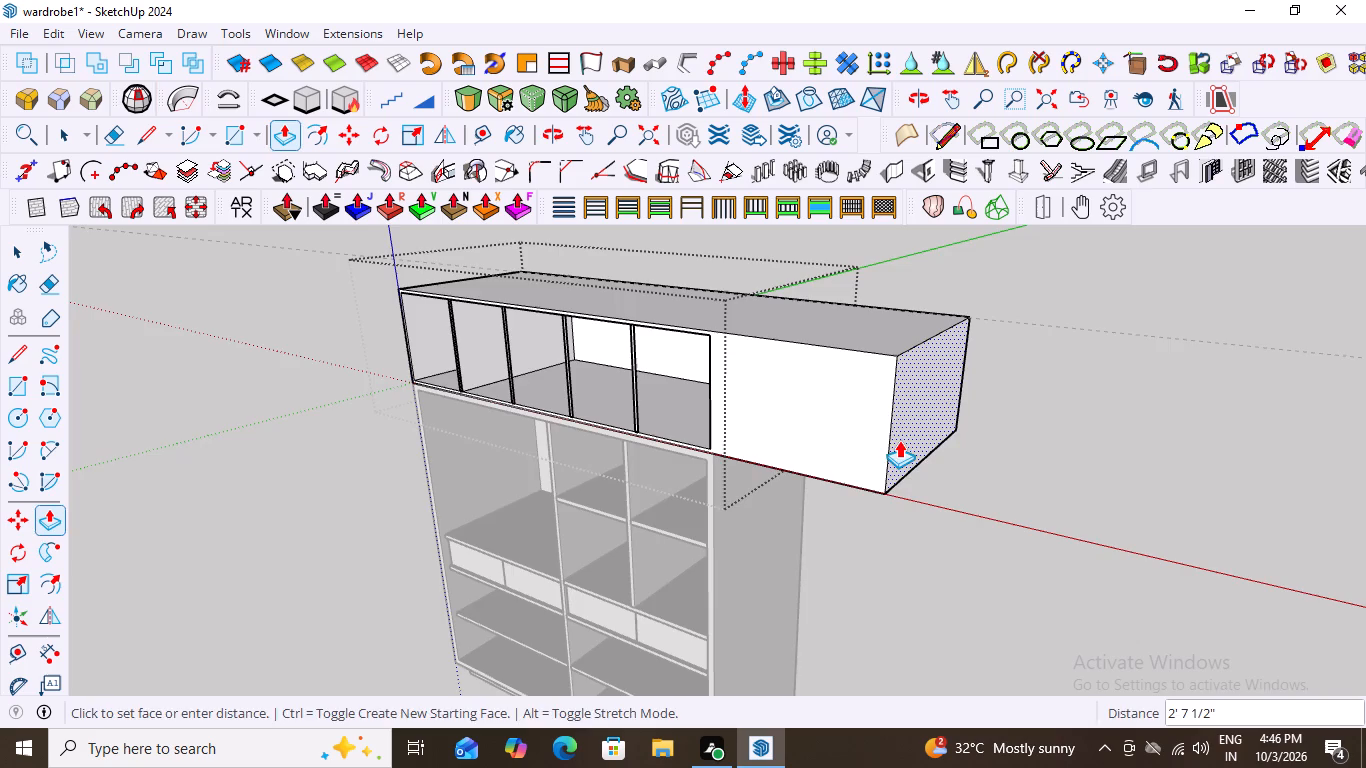
pyautogui.moveTo(899, 440); pyautogui.dragTo(1074, 415, button='middle')
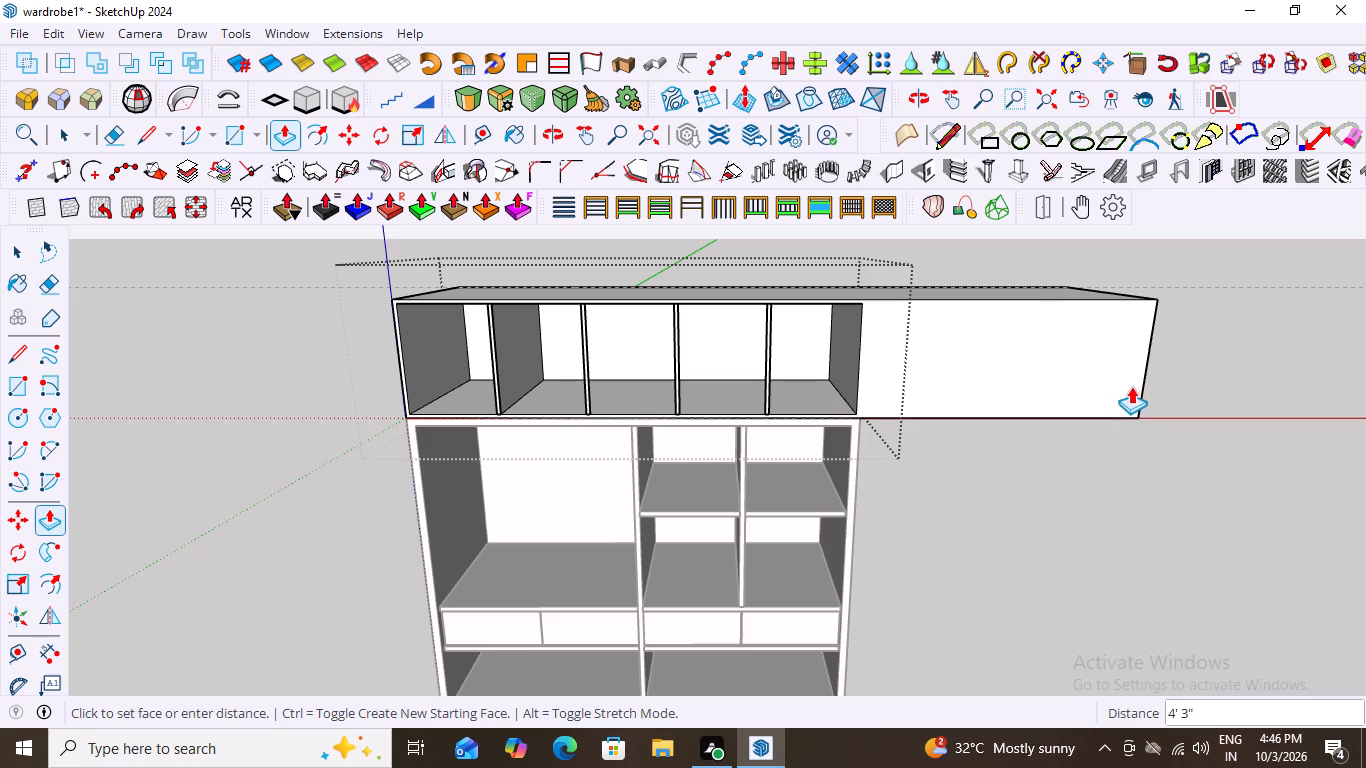
pyautogui.moveTo(1190, 378); pyautogui.dragTo(1067, 386, button='middle')
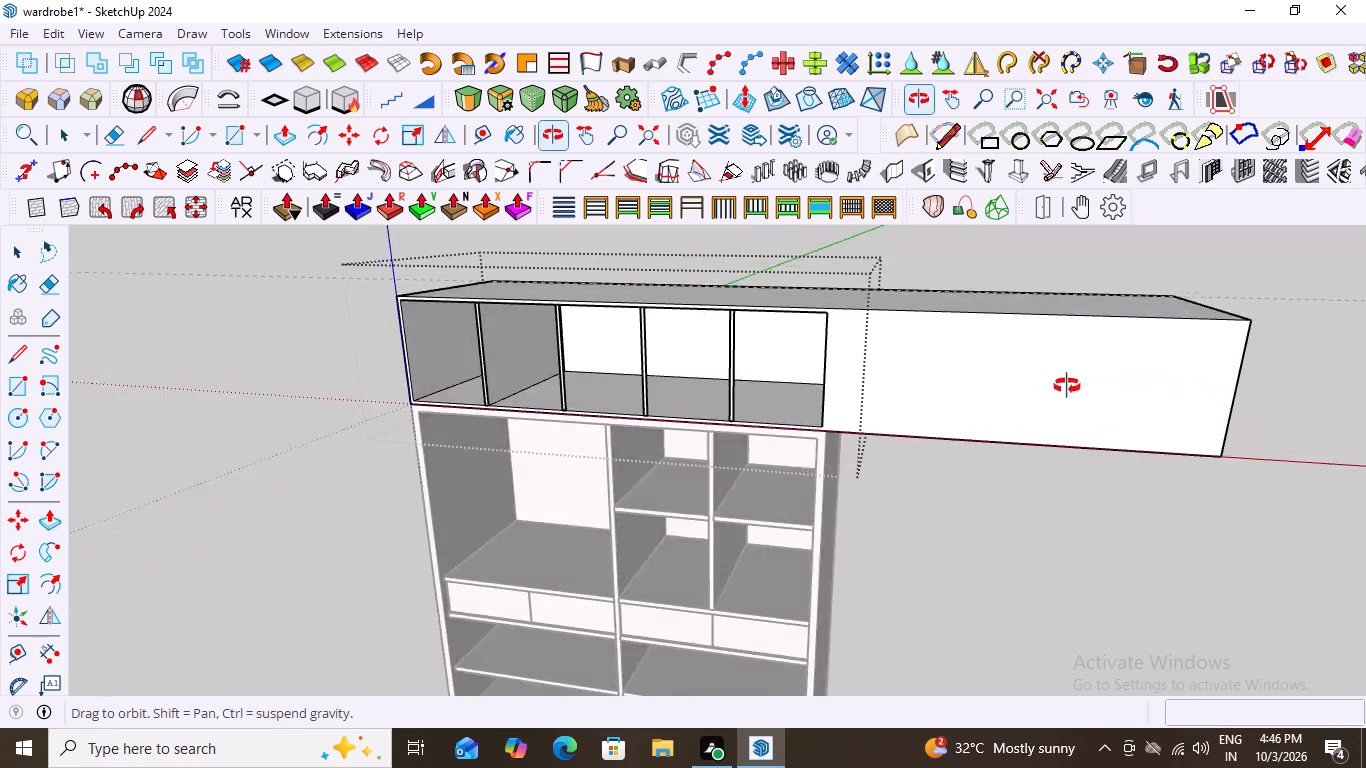
pyautogui.moveTo(1067, 386); pyautogui.dragTo(1118, 356, button='middle')
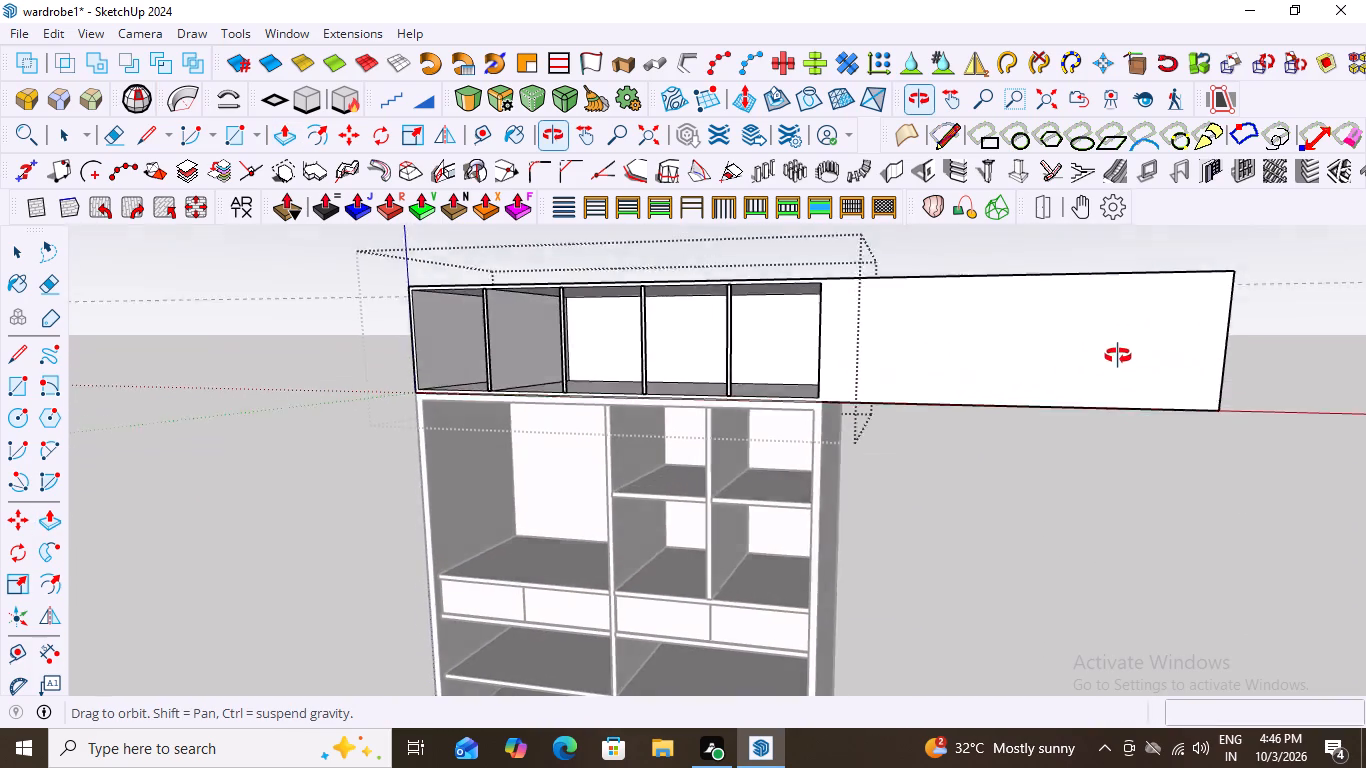
pyautogui.moveTo(1118, 356); pyautogui.dragTo(1119, 359, button='middle')
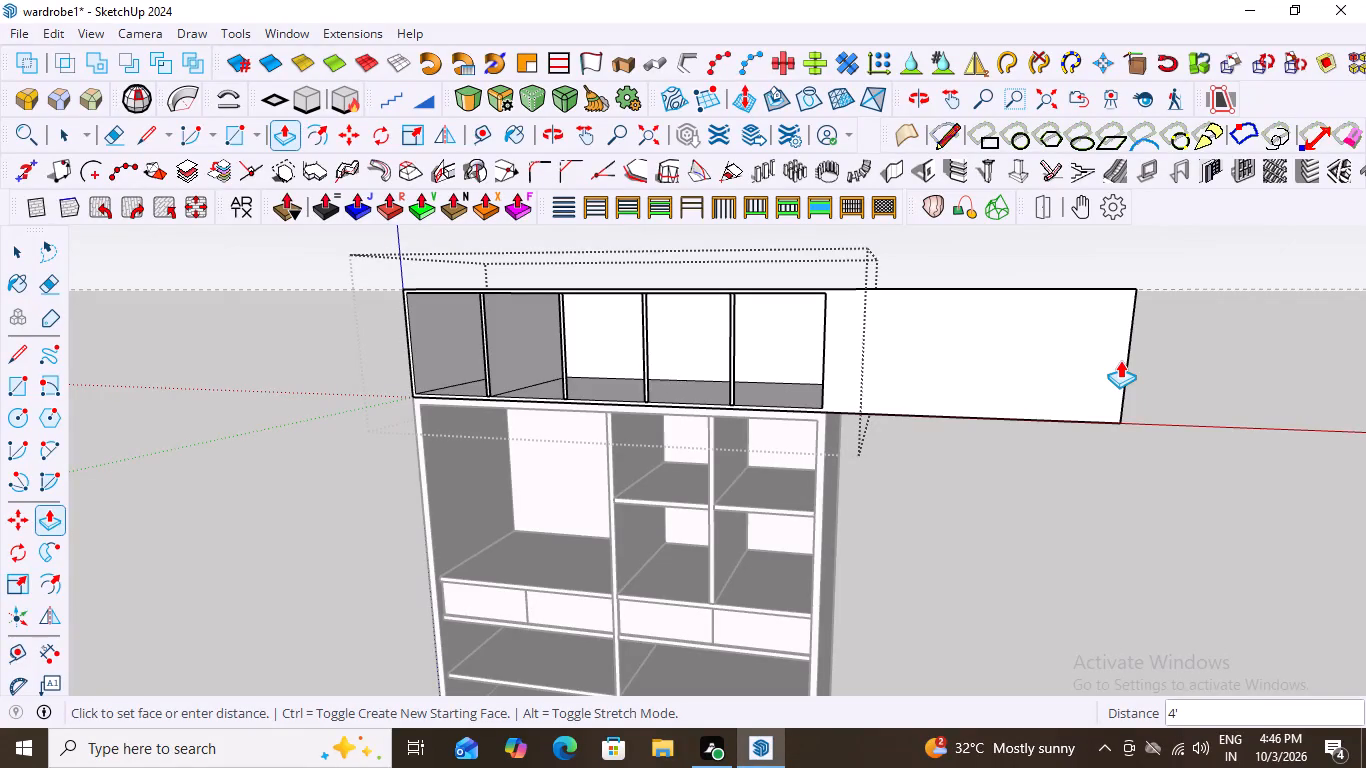
pyautogui.press('5')
pyautogui.press("'")
pyautogui.press('Return')
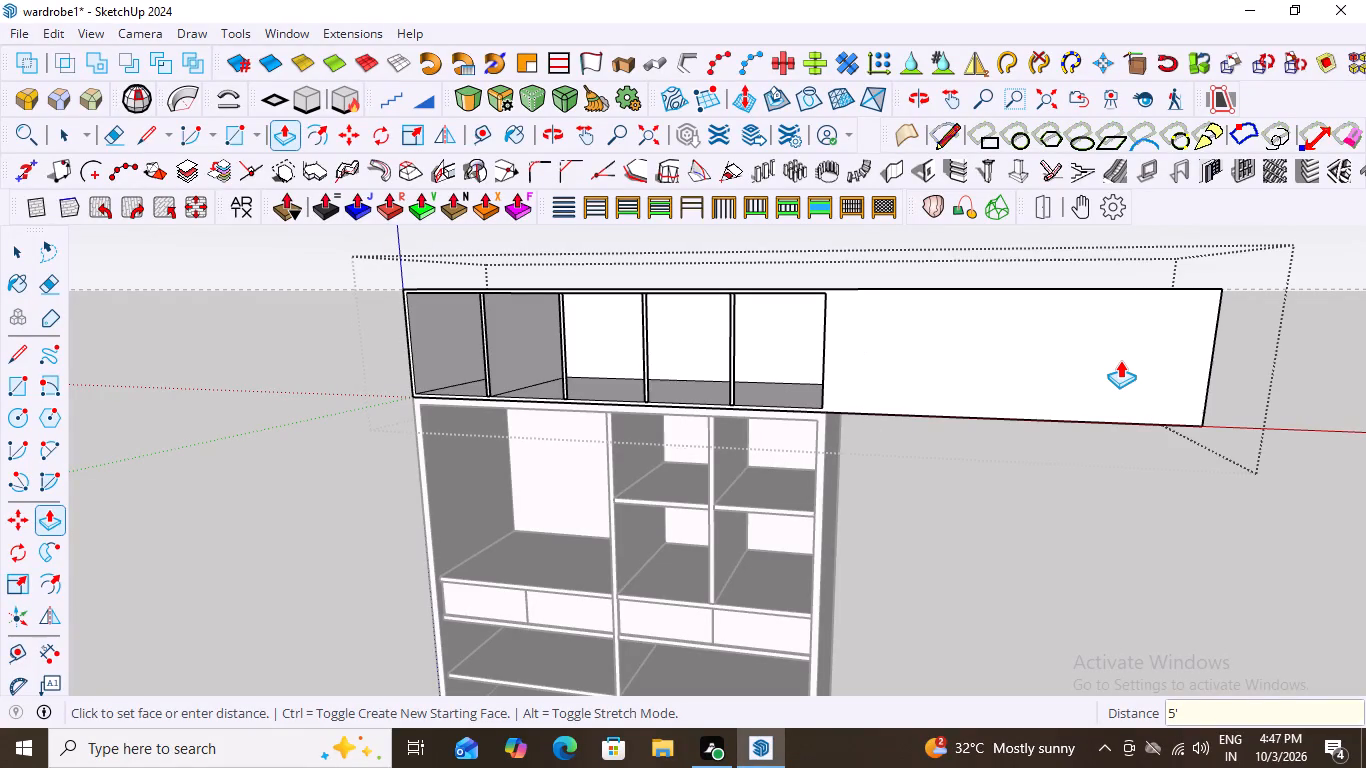
# Examine the wardrobe and its extended top cabinet from the front, above, below and the right end.
pyautogui.scroll(-15, 975, 361)
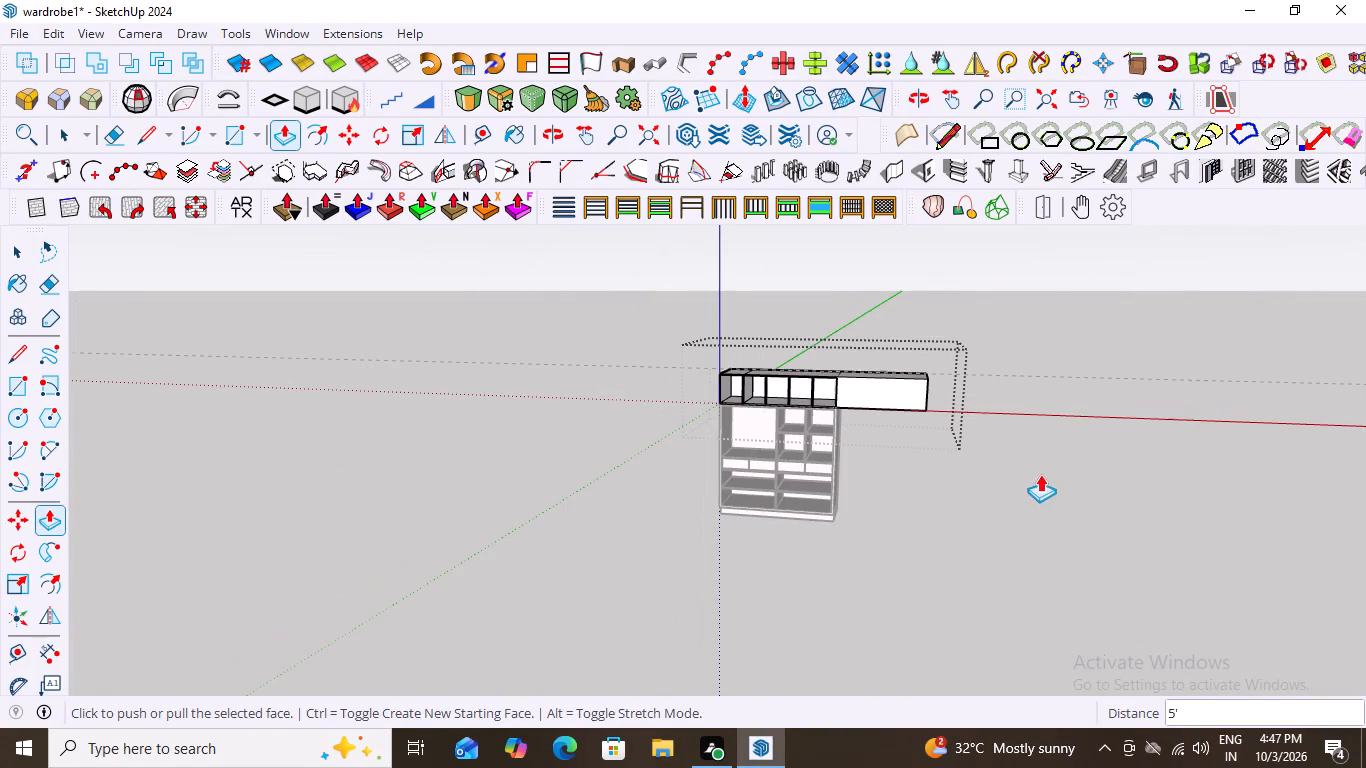
pyautogui.press('space')
pyautogui.click(1075, 437)
pyautogui.moveTo(974, 398); pyautogui.dragTo(620, 507, button='middle')
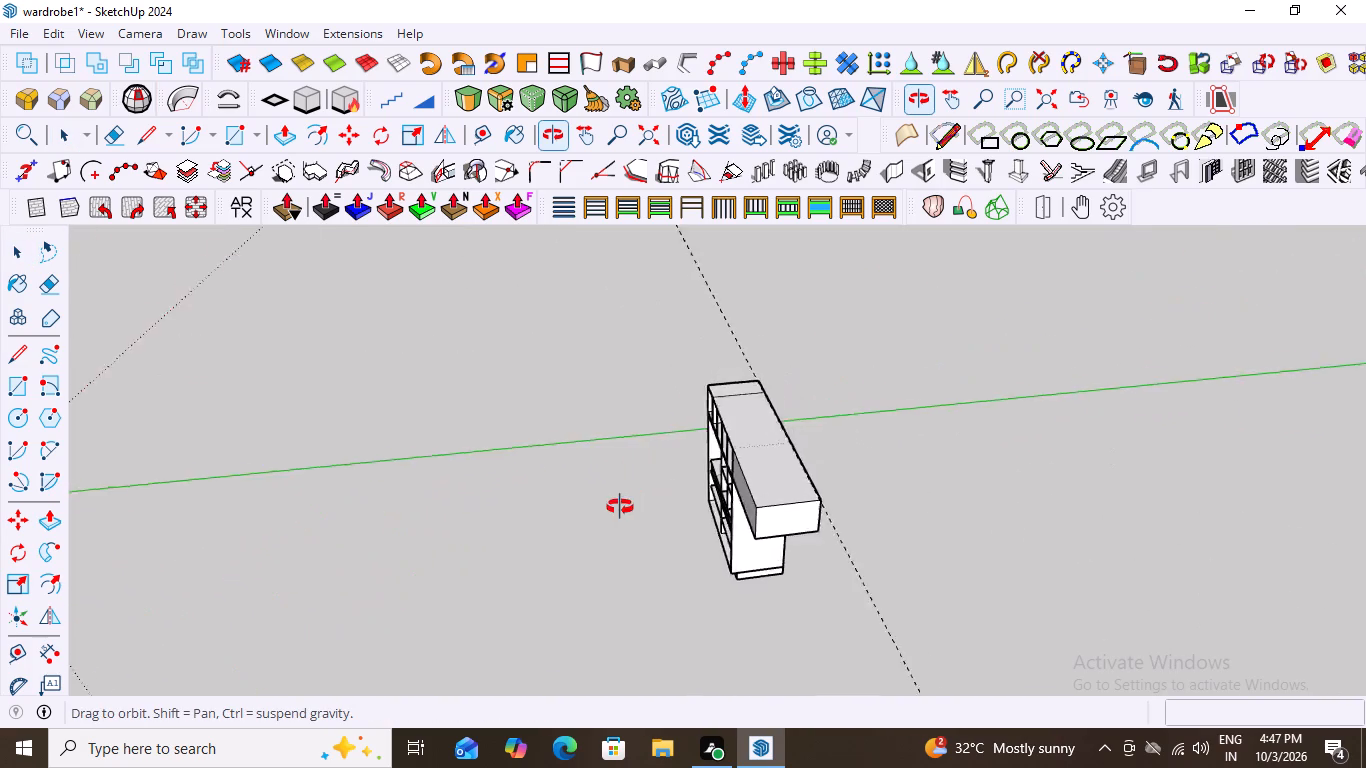
pyautogui.moveTo(620, 507); pyautogui.dragTo(1041, 647, button='middle')
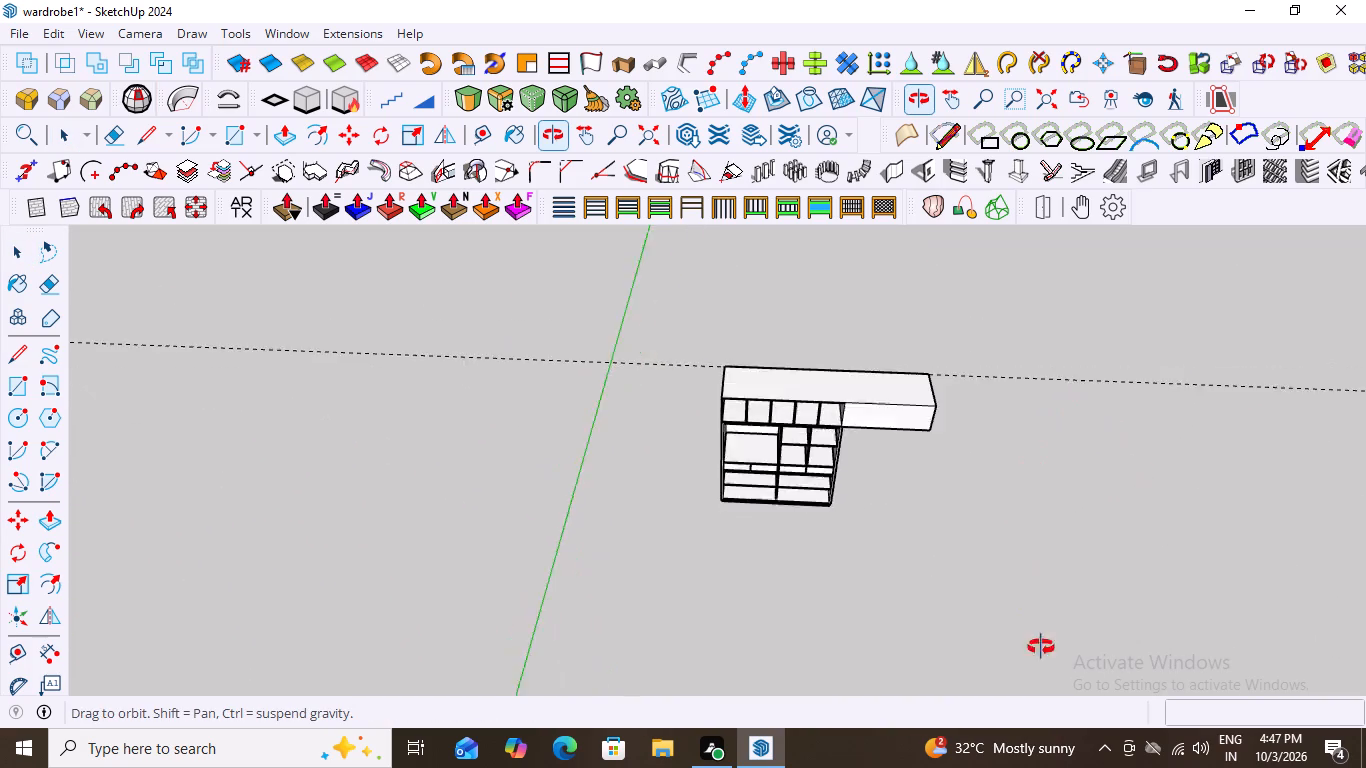
pyautogui.moveTo(1041, 647); pyautogui.dragTo(1061, 688, button='middle')
pyautogui.scroll(7, 822, 408)
pyautogui.moveTo(878, 430); pyautogui.dragTo(858, 266, button='middle')
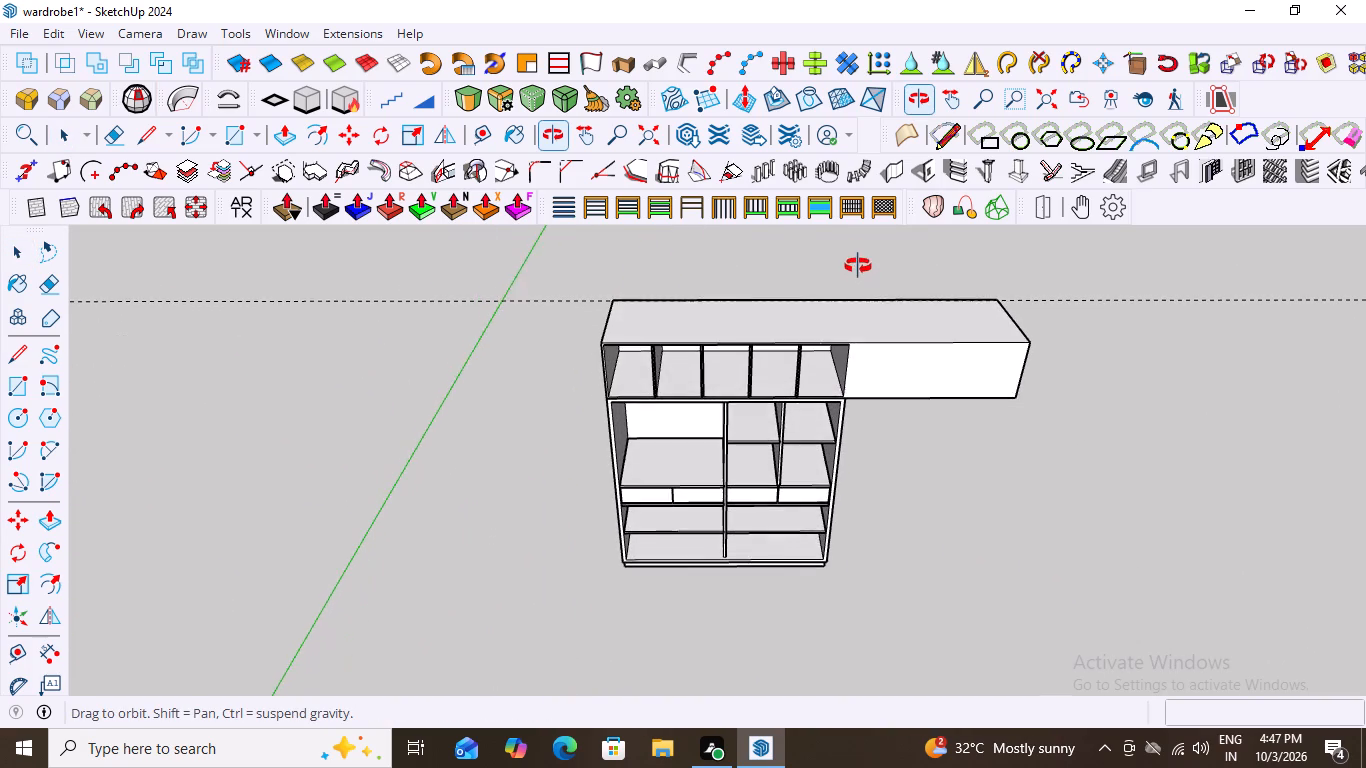
pyautogui.moveTo(858, 266); pyautogui.dragTo(856, 210, button='middle')
pyautogui.scroll(1, 884, 415)
pyautogui.middleClick(860, 351)
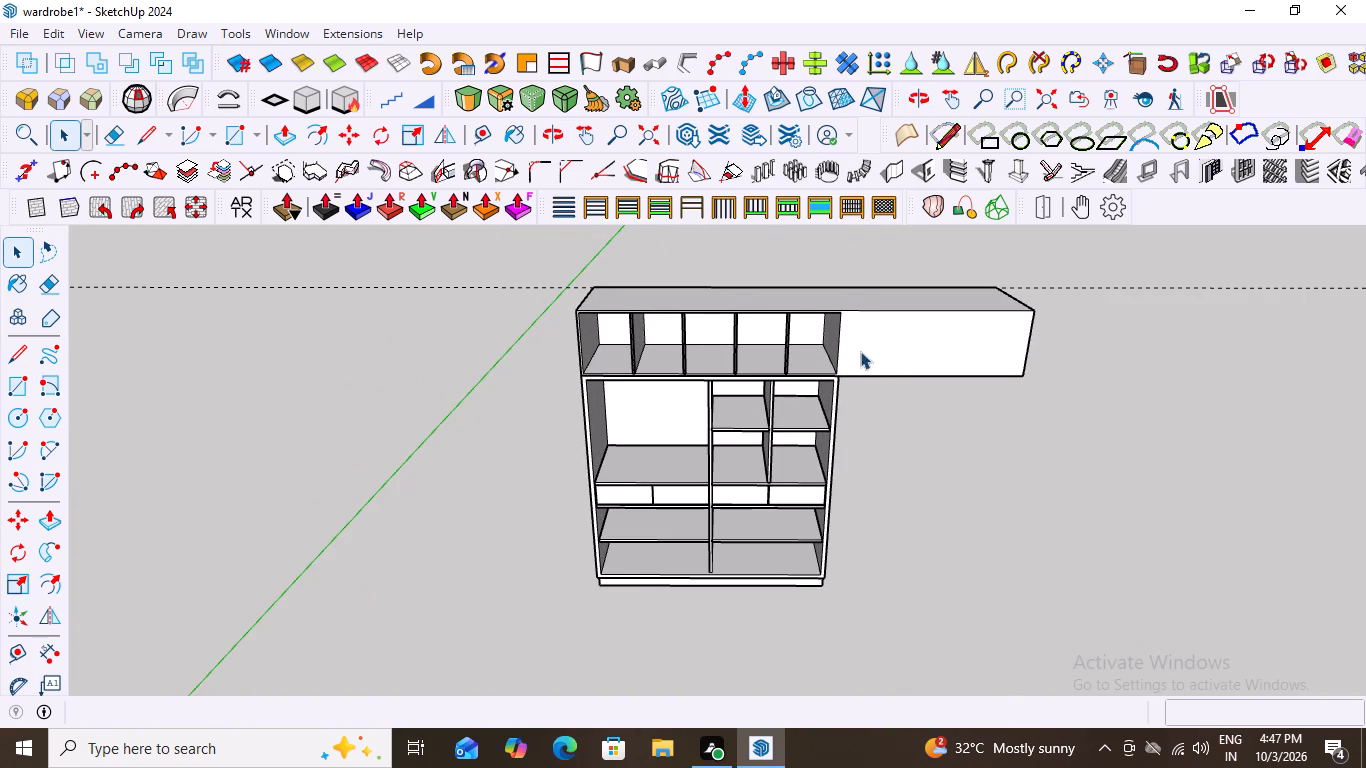
pyautogui.scroll(-1, 920, 395)
pyautogui.moveTo(924, 410); pyautogui.dragTo(883, 302, button='middle')
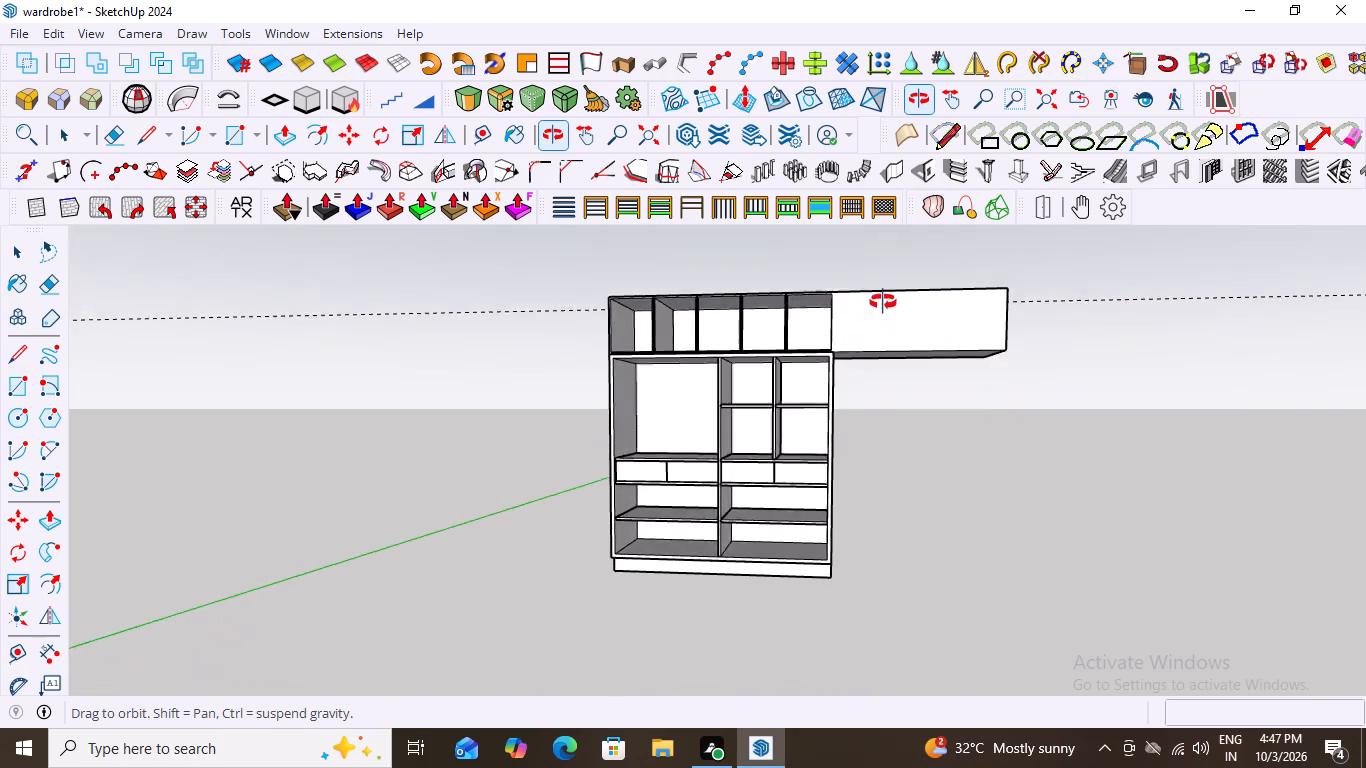
pyautogui.moveTo(883, 302); pyautogui.dragTo(812, 383, button='middle')
pyautogui.scroll(-3, 945, 429)
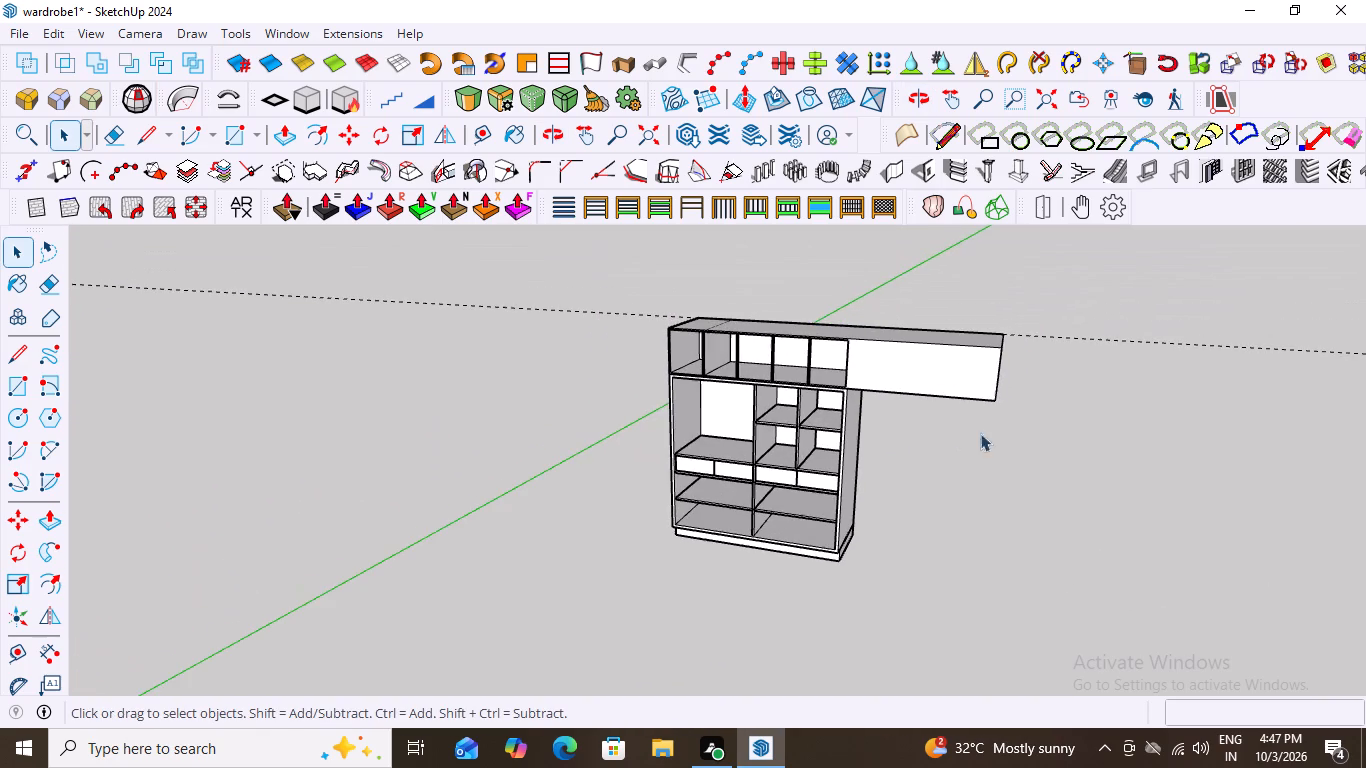
pyautogui.moveTo(1039, 407); pyautogui.dragTo(892, 392, button='middle')
pyautogui.scroll(3, 941, 394)
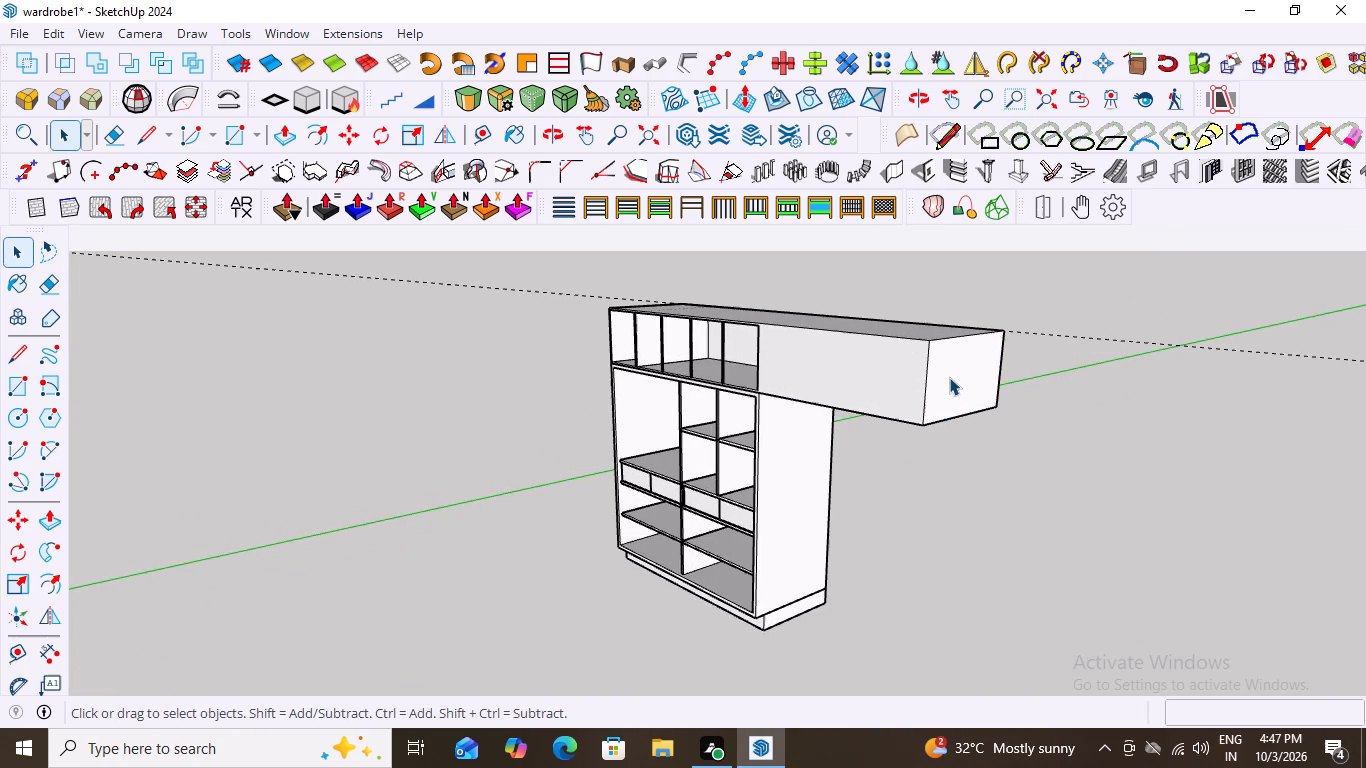
# Open the top cabinet for editing and use Push/Pull to extend its right end face outward by another 18 mm.
pyautogui.click(949, 377)
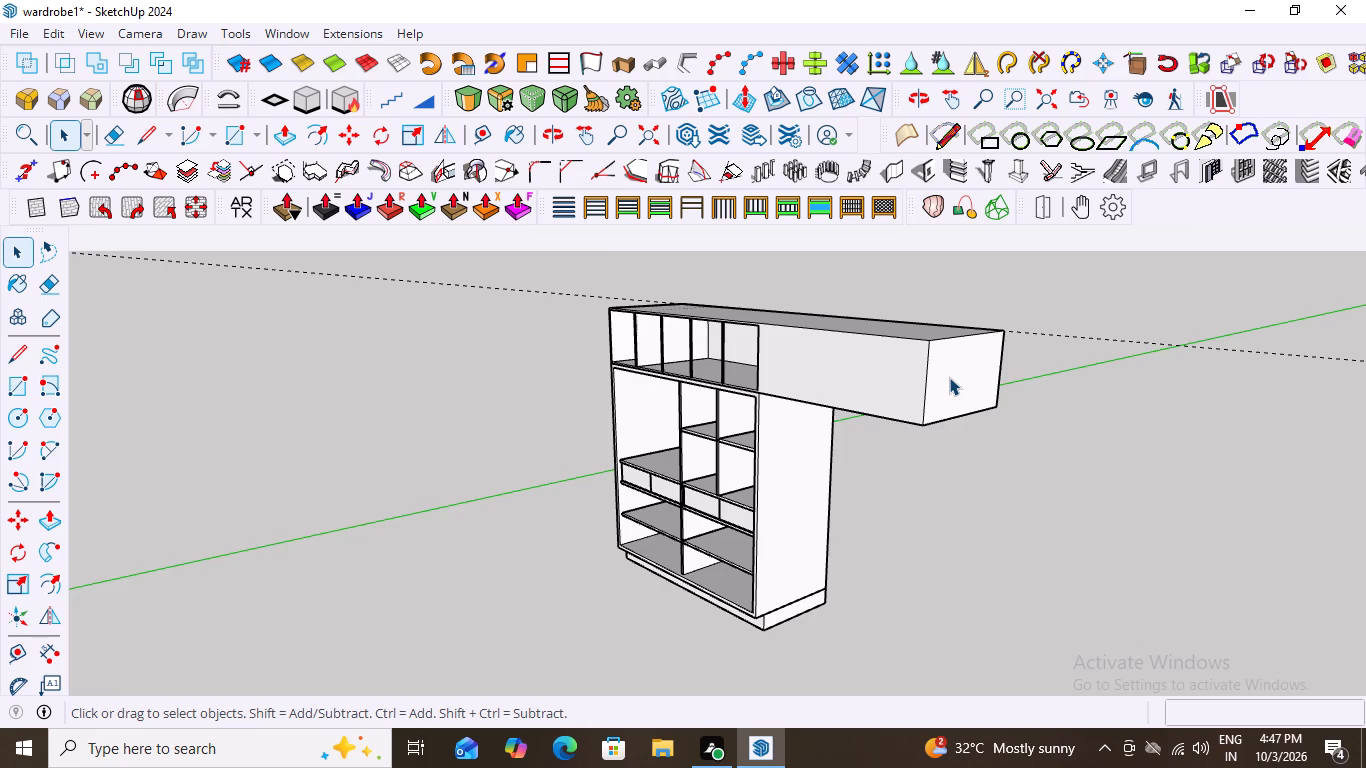
pyautogui.doubleClick(949, 377)
pyautogui.click(949, 377)
pyautogui.doubleClick(949, 377)
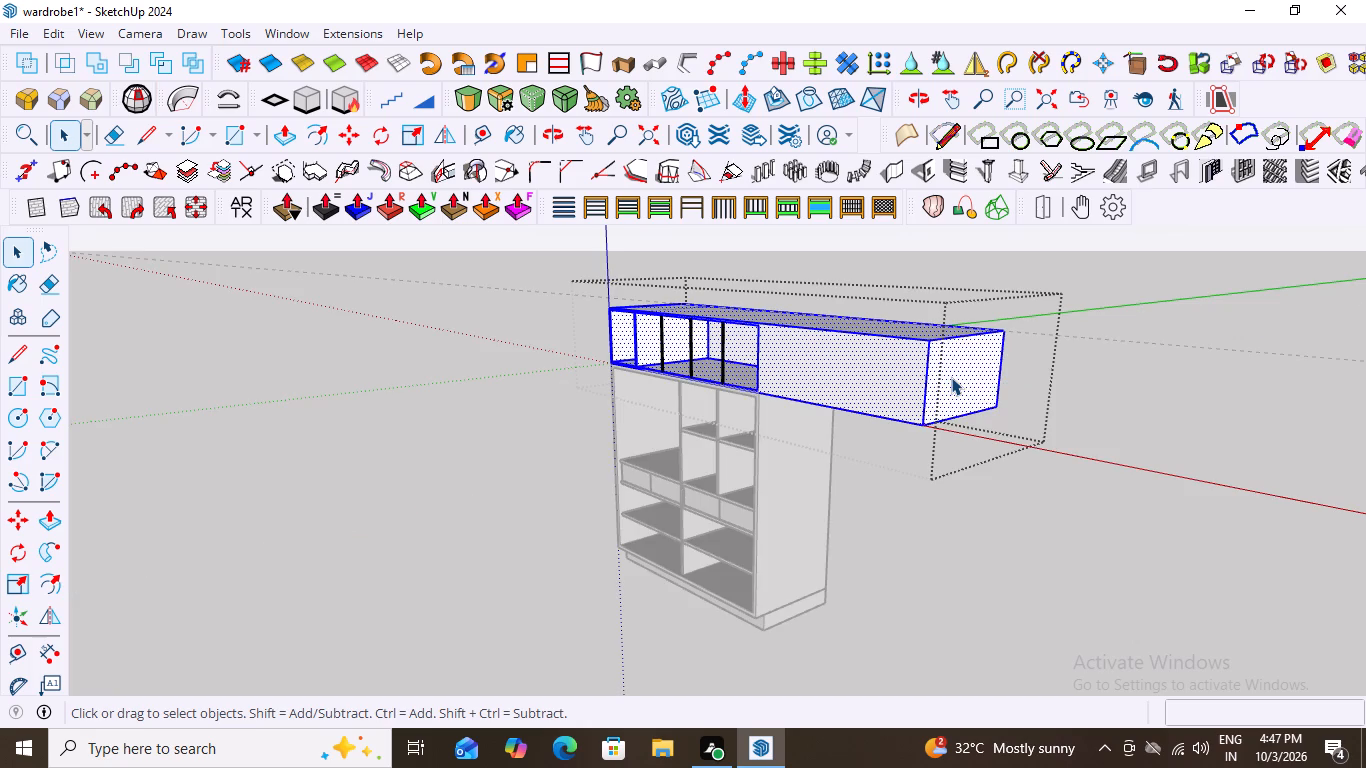
pyautogui.tripleClick(953, 377)
pyautogui.click(953, 377)
pyautogui.click(1057, 379)
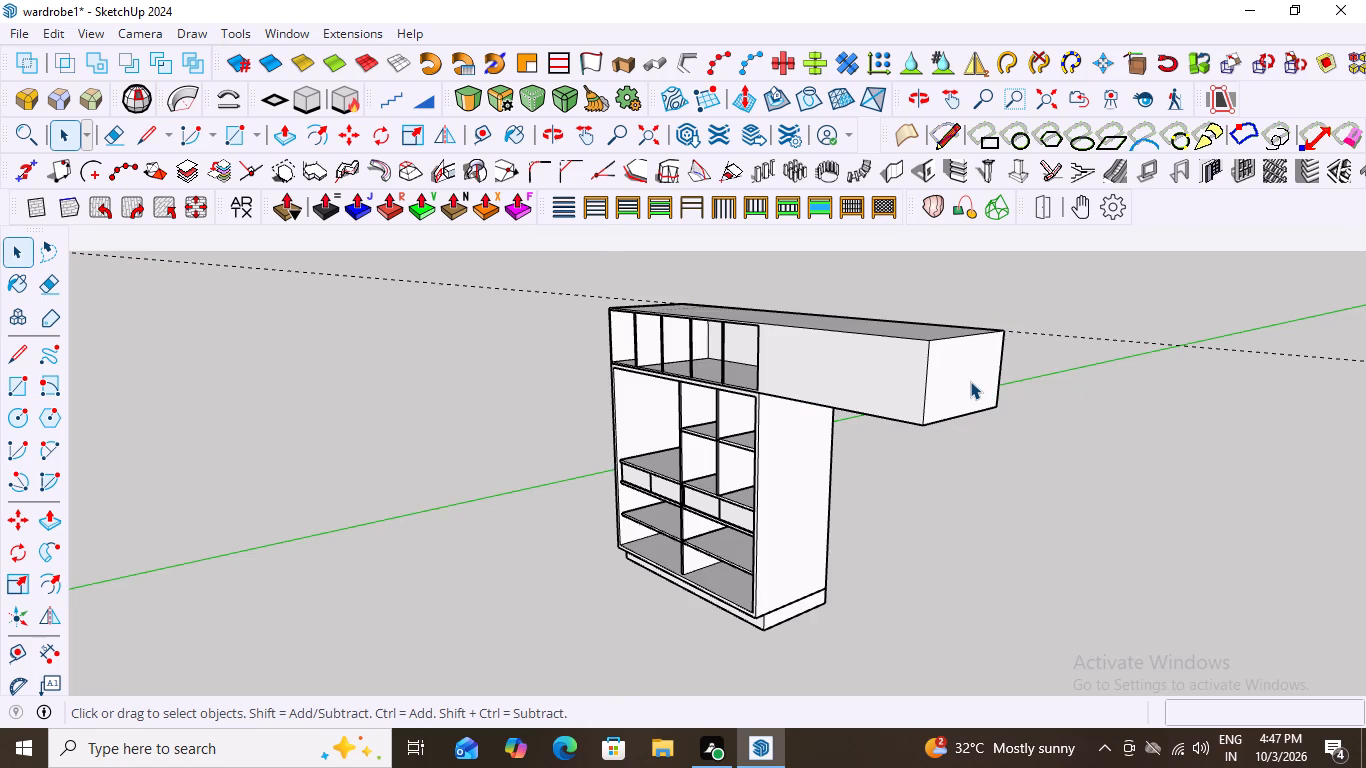
pyautogui.doubleClick(970, 381)
pyautogui.click(961, 371)
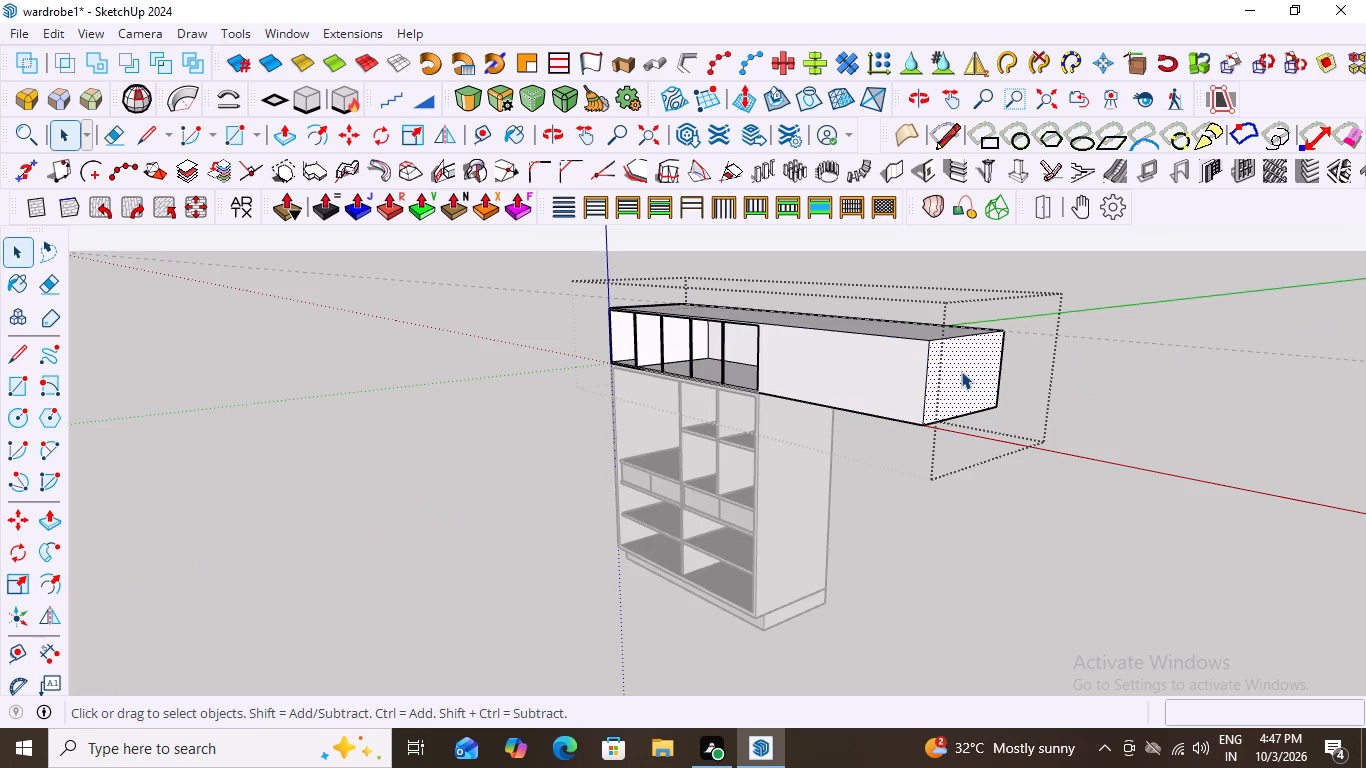
pyautogui.click(961, 371)
pyautogui.press('p')
pyautogui.click(961, 371)
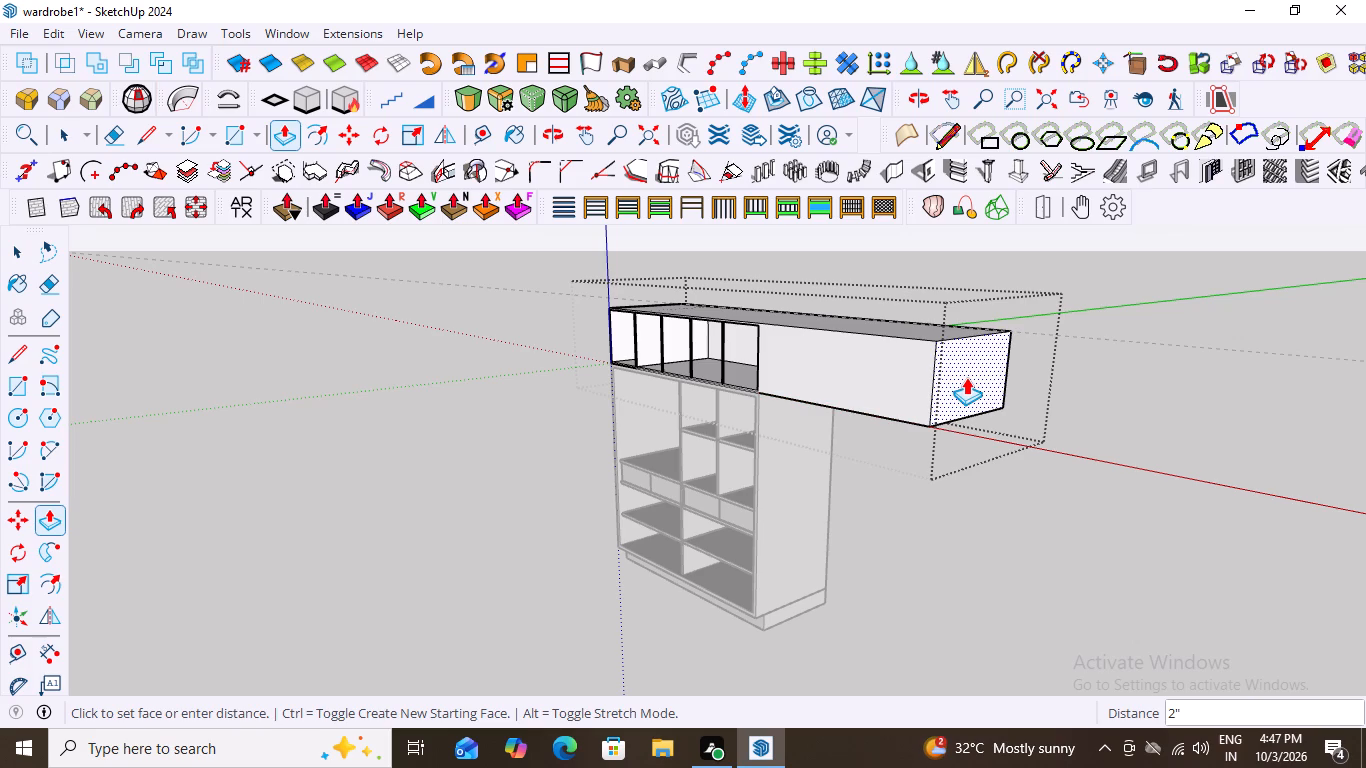
pyautogui.press('1')
pyautogui.press('8')
pyautogui.write('mm')
pyautogui.press('Return')
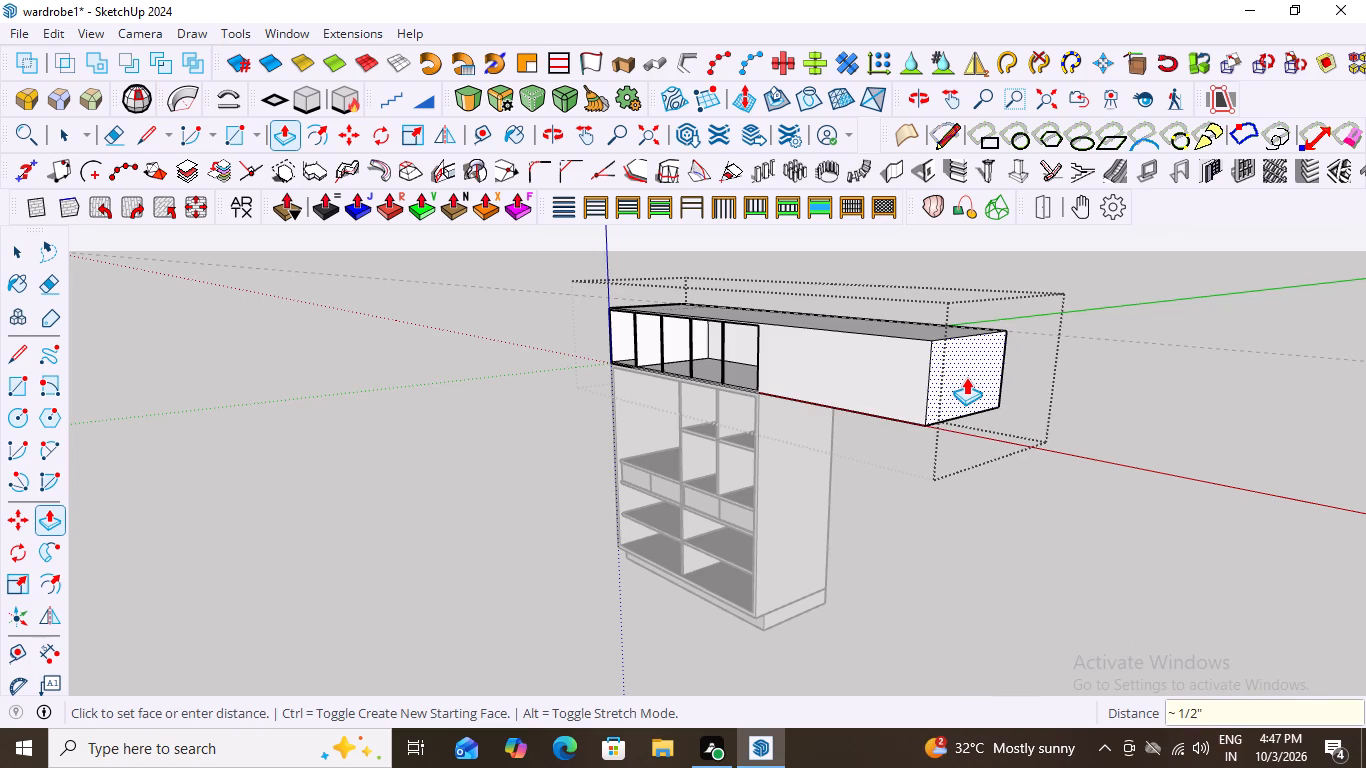
pyautogui.press('space')
pyautogui.click(1113, 359)
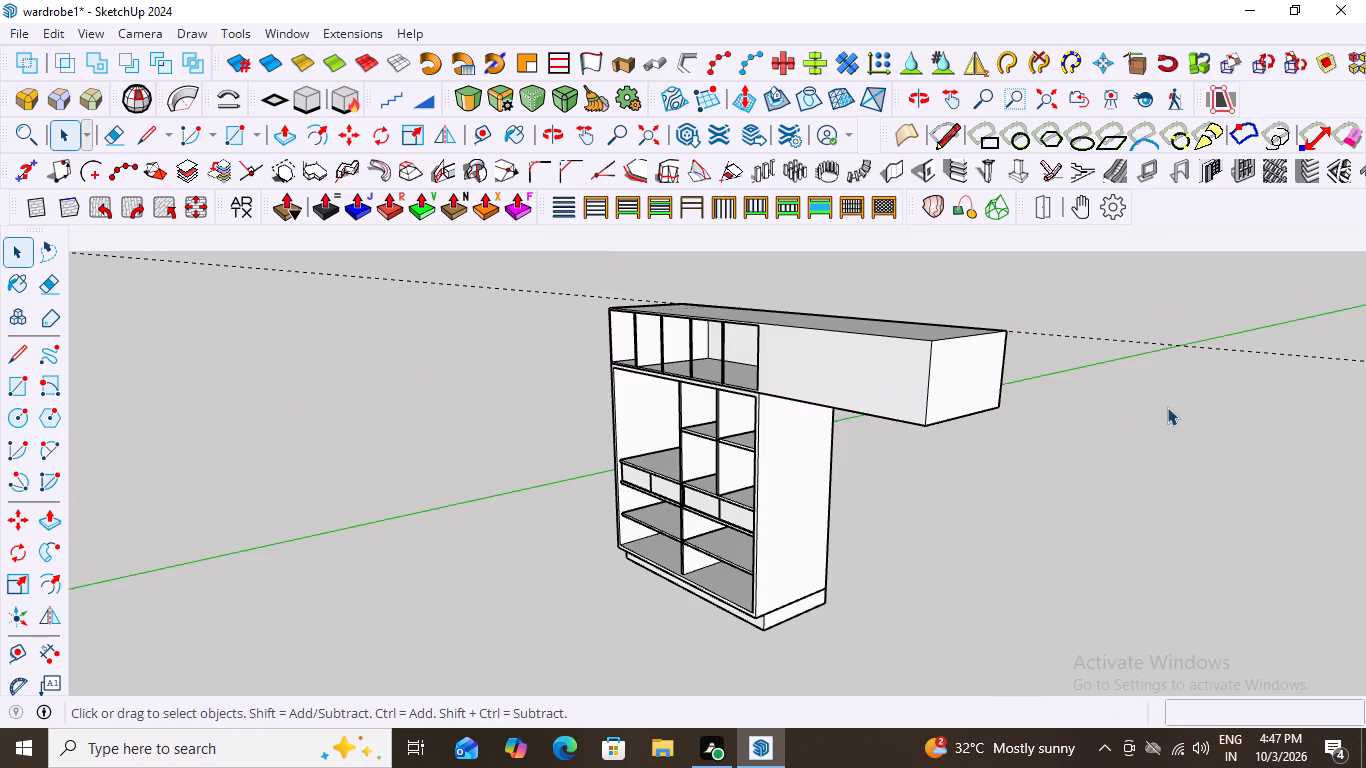
# Open the top cabinet for editing and offset the outline of its extended front face inward by 18 mm.
pyautogui.scroll(-3, 1175, 405)
pyautogui.scroll(-4, 891, 394)
pyautogui.moveTo(623, 408); pyautogui.dragTo(796, 444, button='middle')
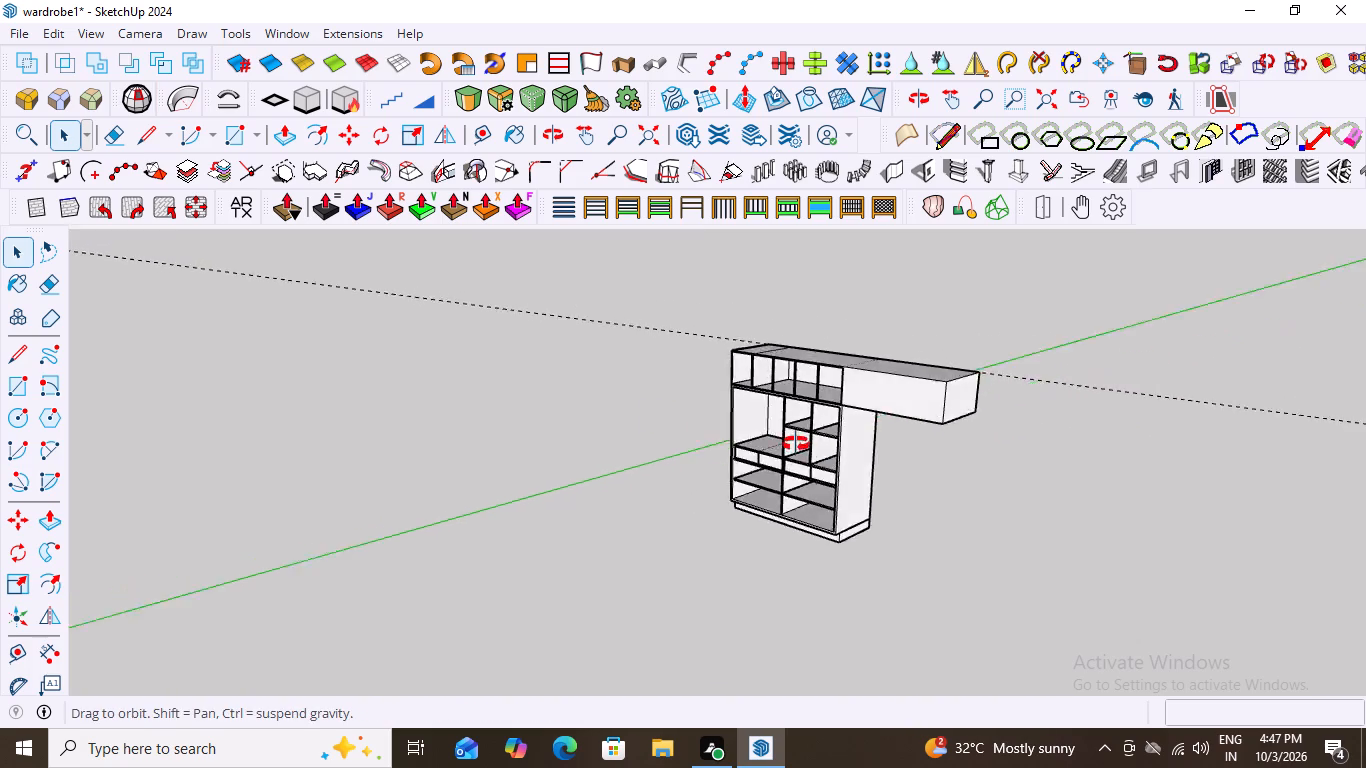
pyautogui.moveTo(796, 444); pyautogui.dragTo(888, 431, button='middle')
pyautogui.scroll(11, 884, 386)
pyautogui.click(853, 313)
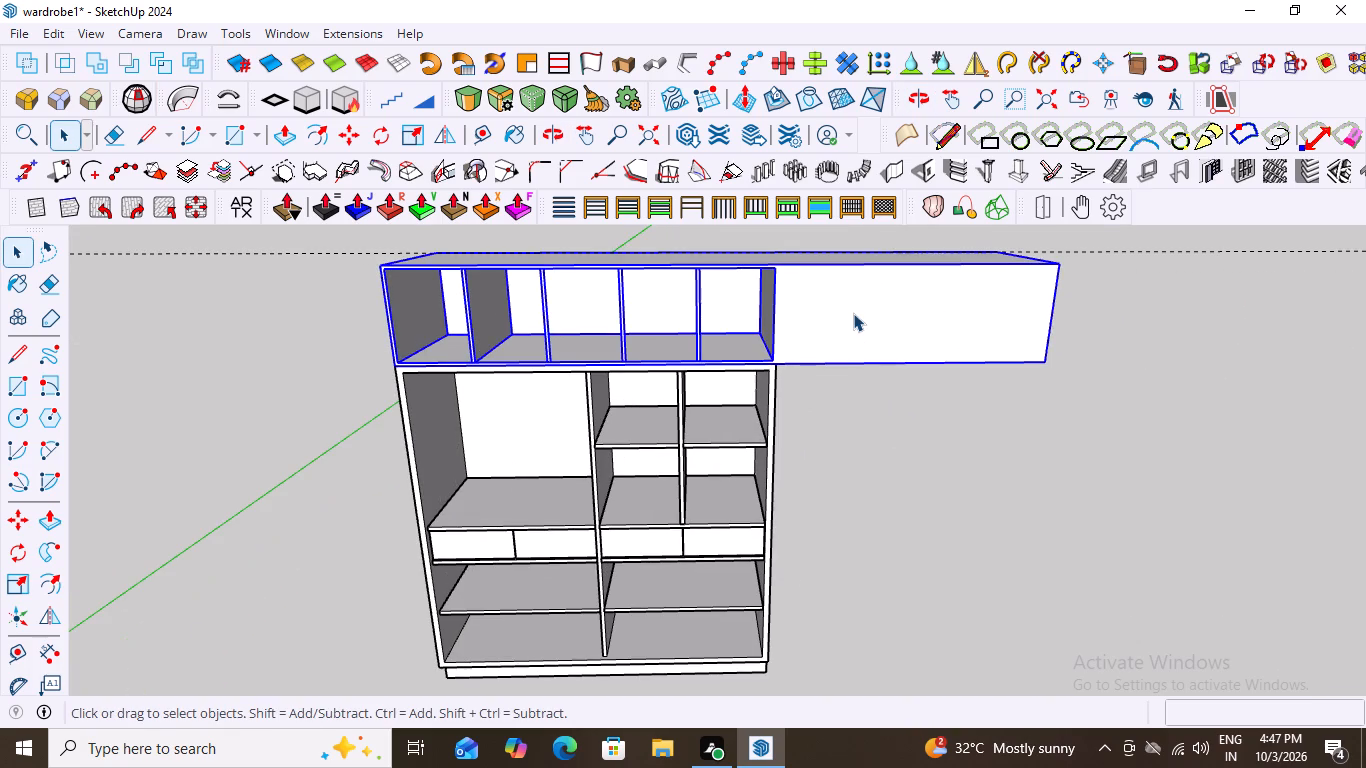
pyautogui.doubleClick(853, 313)
pyautogui.click(855, 313)
pyautogui.scroll(3, 866, 316)
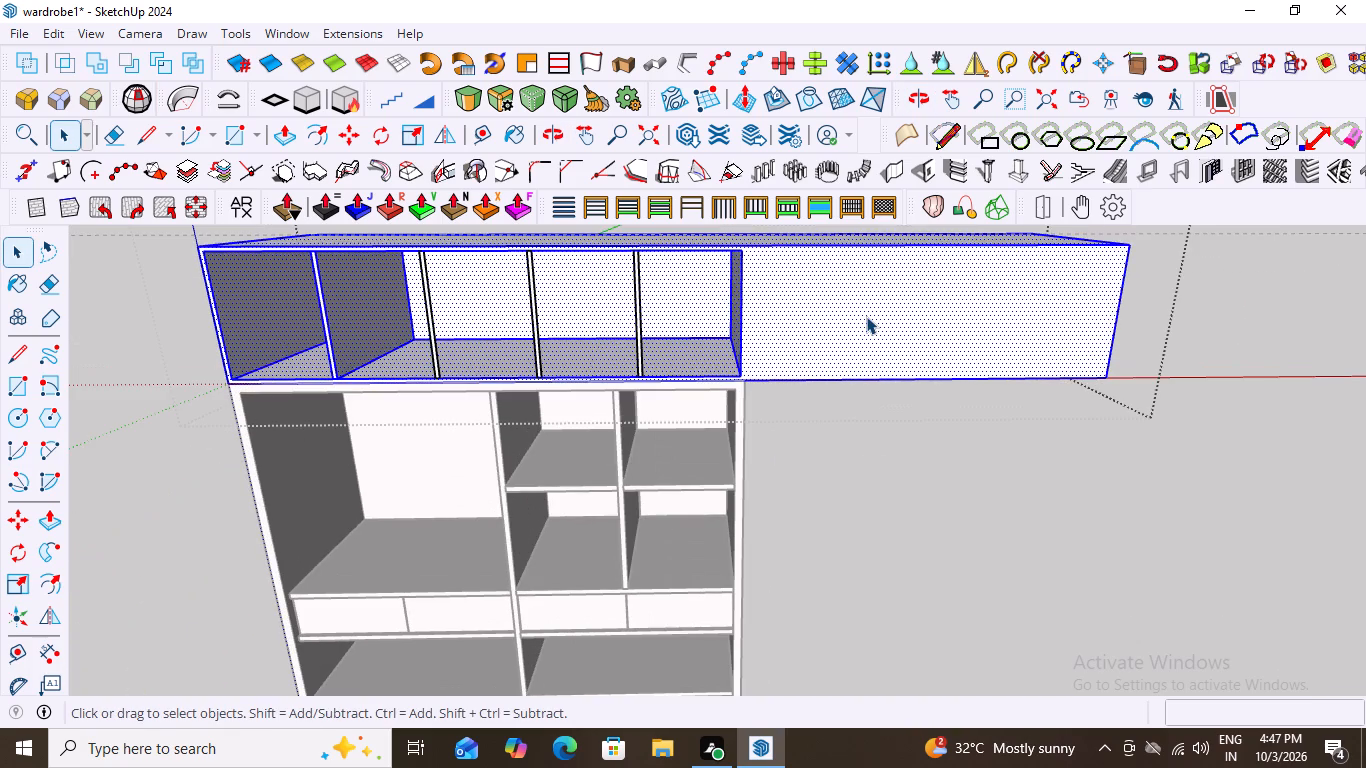
pyautogui.click(866, 316)
pyautogui.tripleClick(866, 316)
pyautogui.click(898, 327)
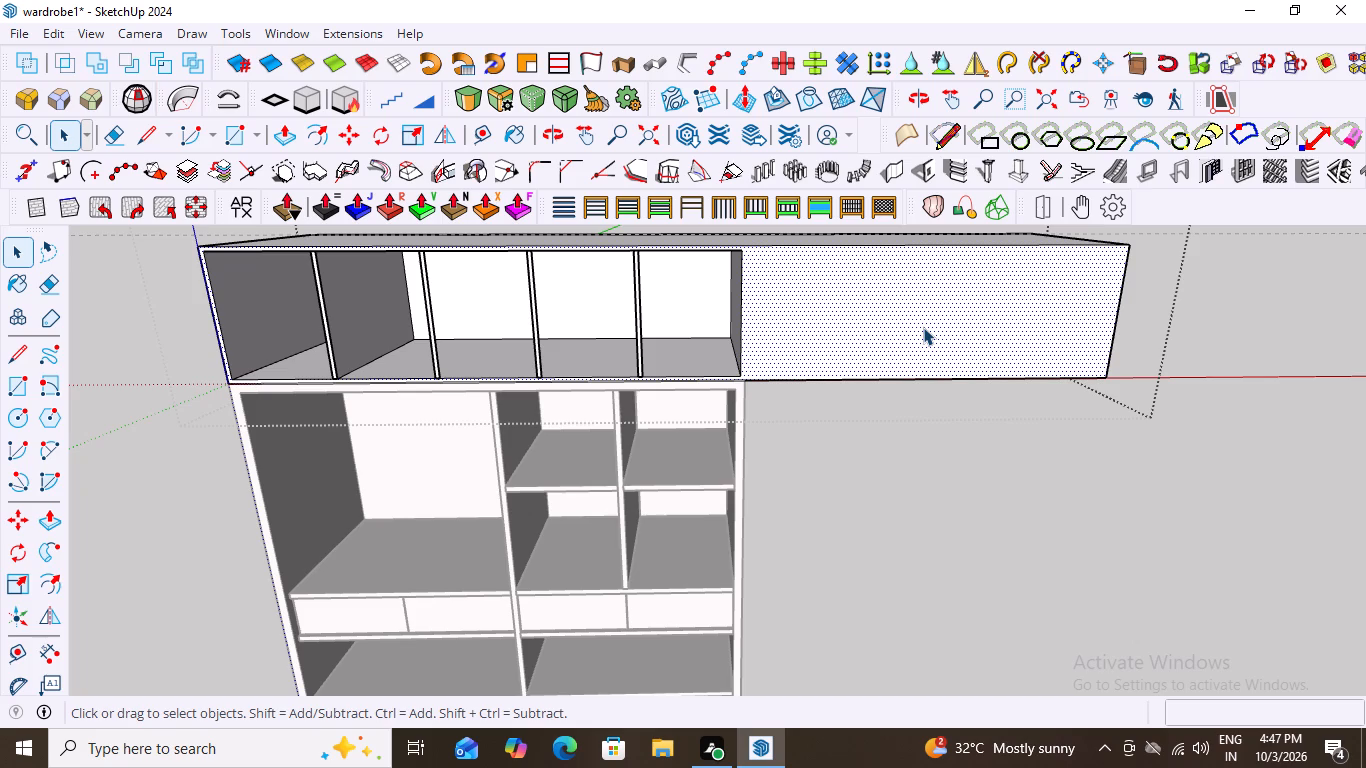
pyautogui.press('f')
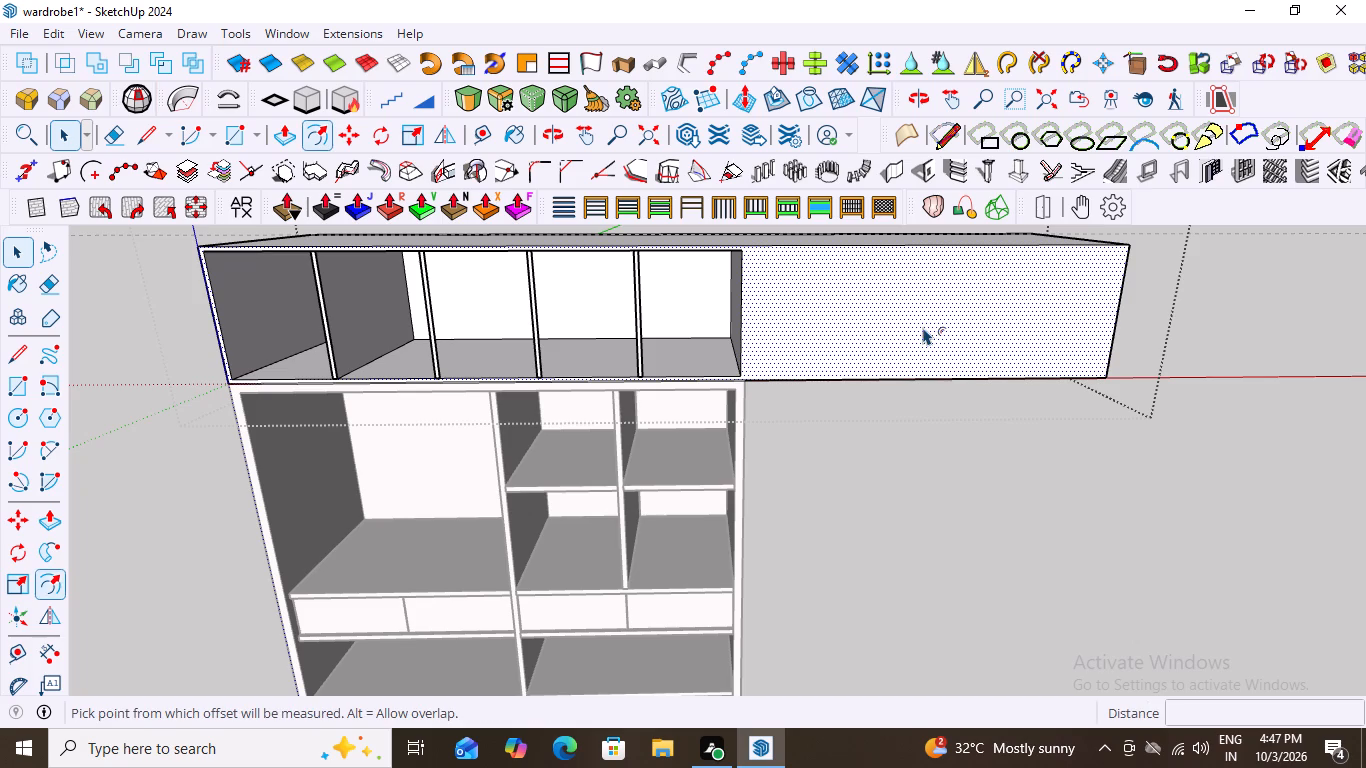
pyautogui.click(988, 243)
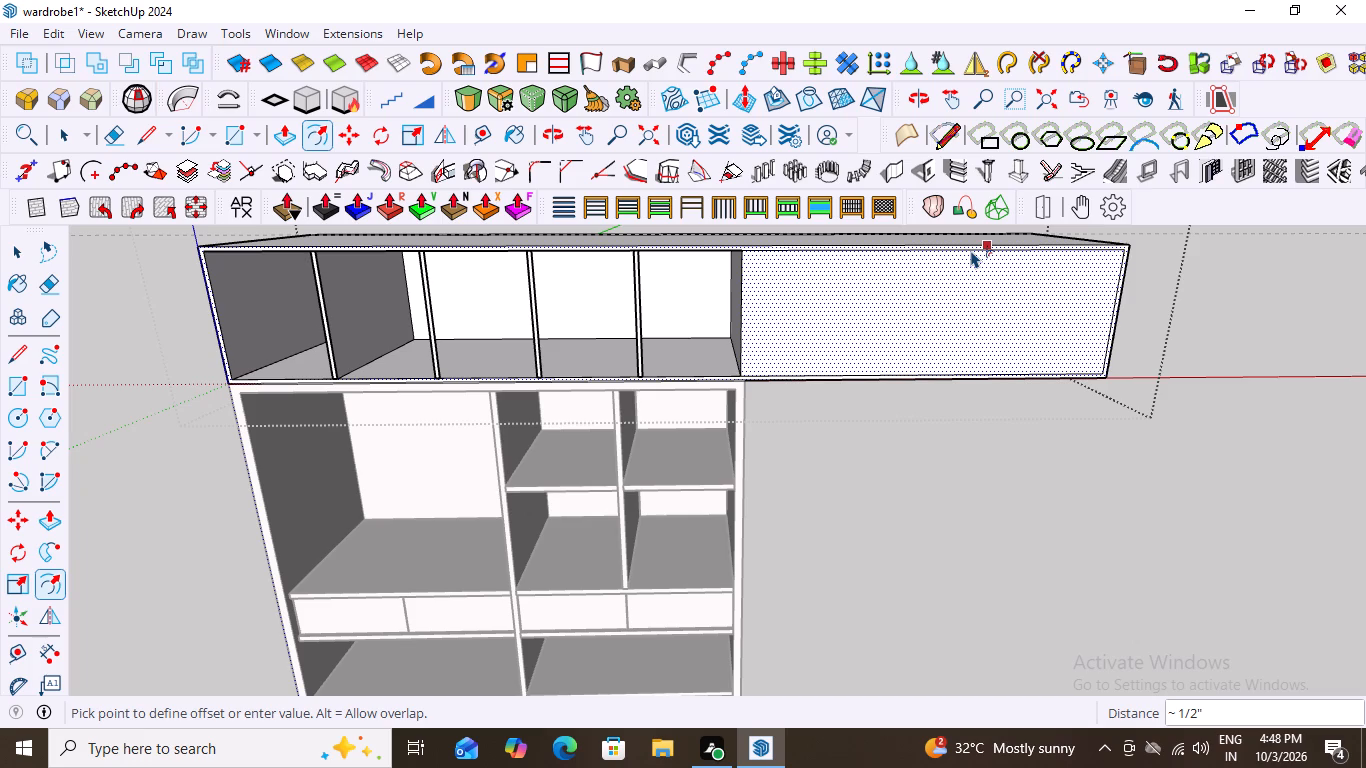
pyautogui.press('1')
pyautogui.press('8')
pyautogui.write('mm')
pyautogui.press('Return')
pyautogui.scroll(-7, 857, 444)
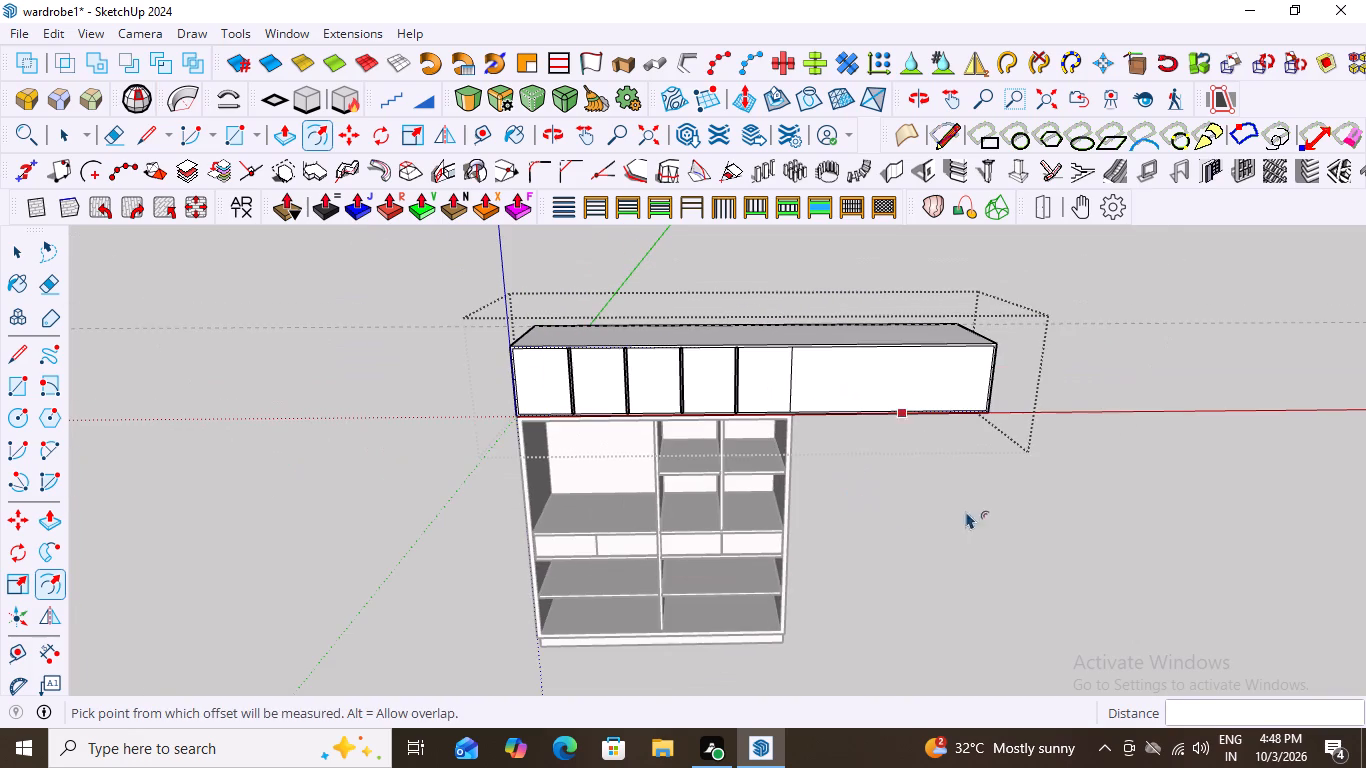
pyautogui.scroll(-2, 937, 507)
pyautogui.press('space')
pyautogui.click(906, 497)
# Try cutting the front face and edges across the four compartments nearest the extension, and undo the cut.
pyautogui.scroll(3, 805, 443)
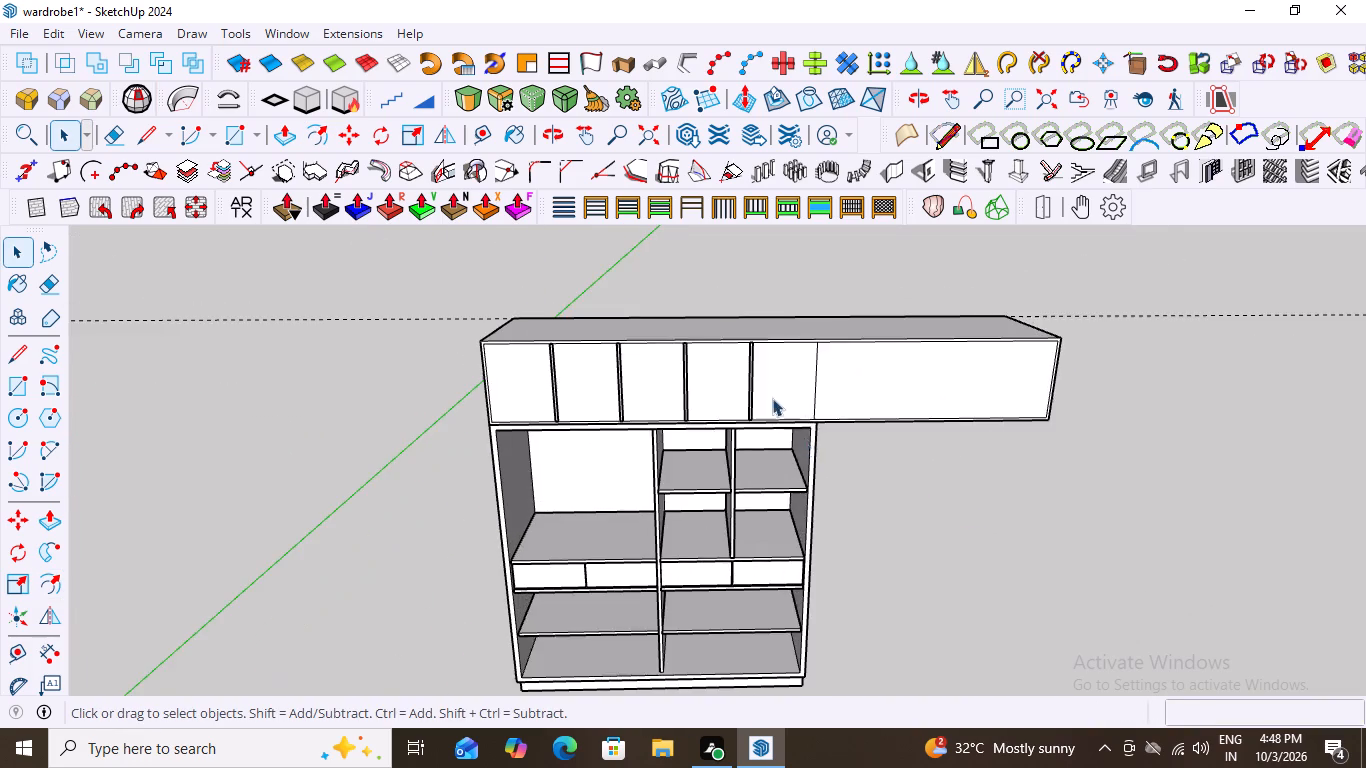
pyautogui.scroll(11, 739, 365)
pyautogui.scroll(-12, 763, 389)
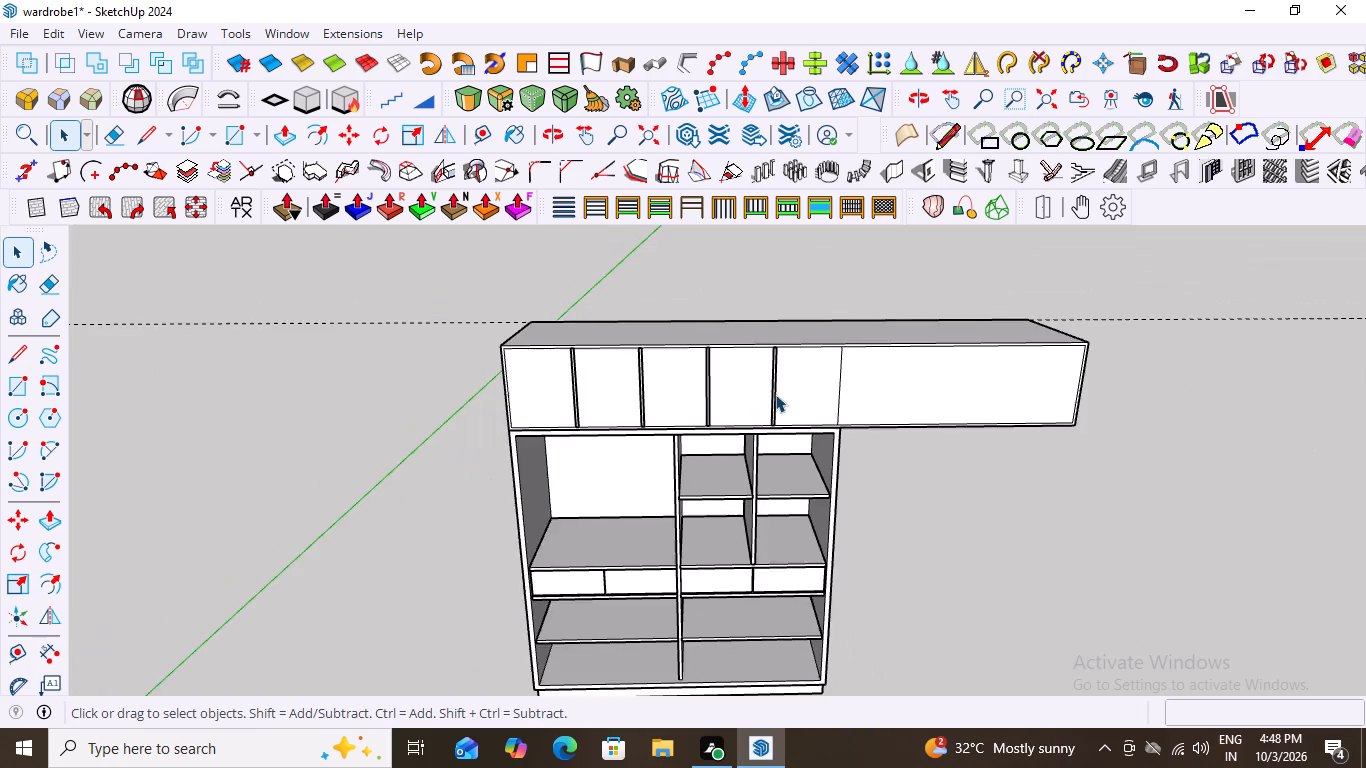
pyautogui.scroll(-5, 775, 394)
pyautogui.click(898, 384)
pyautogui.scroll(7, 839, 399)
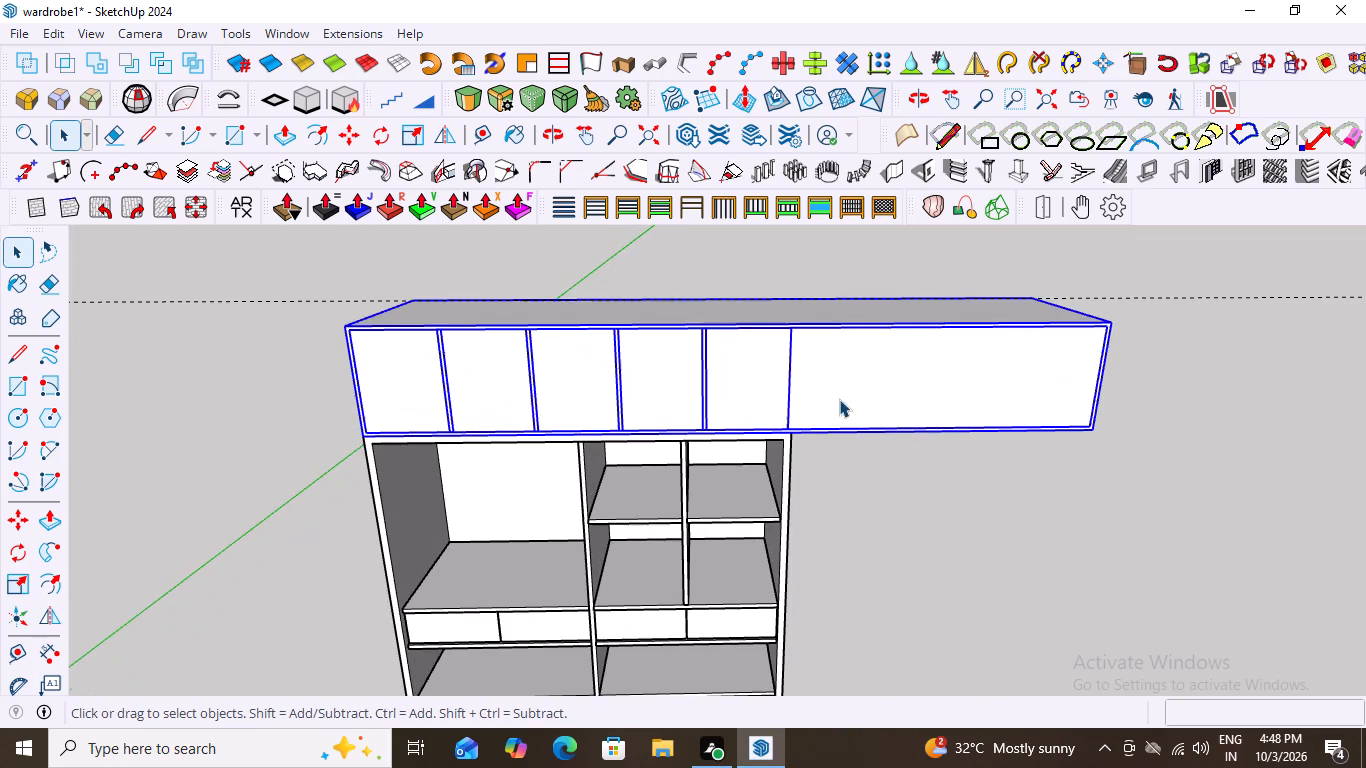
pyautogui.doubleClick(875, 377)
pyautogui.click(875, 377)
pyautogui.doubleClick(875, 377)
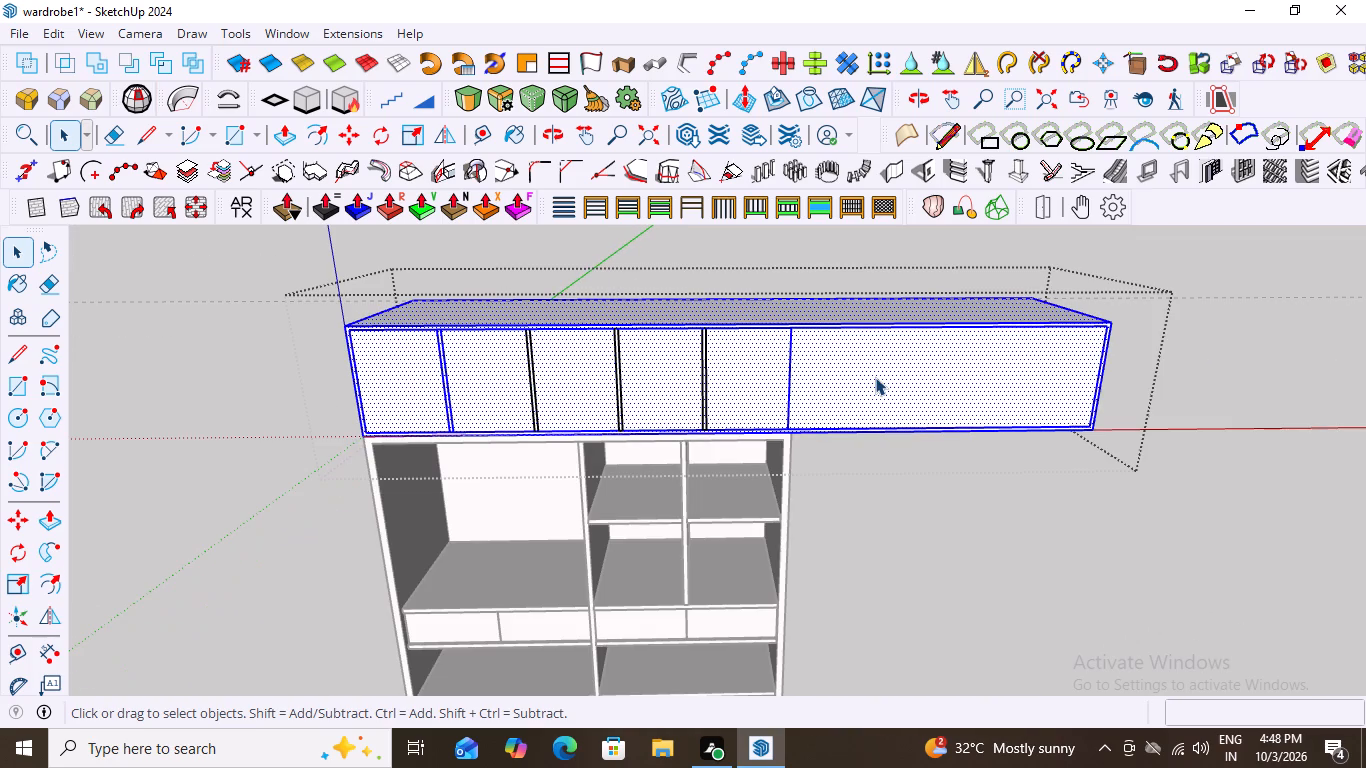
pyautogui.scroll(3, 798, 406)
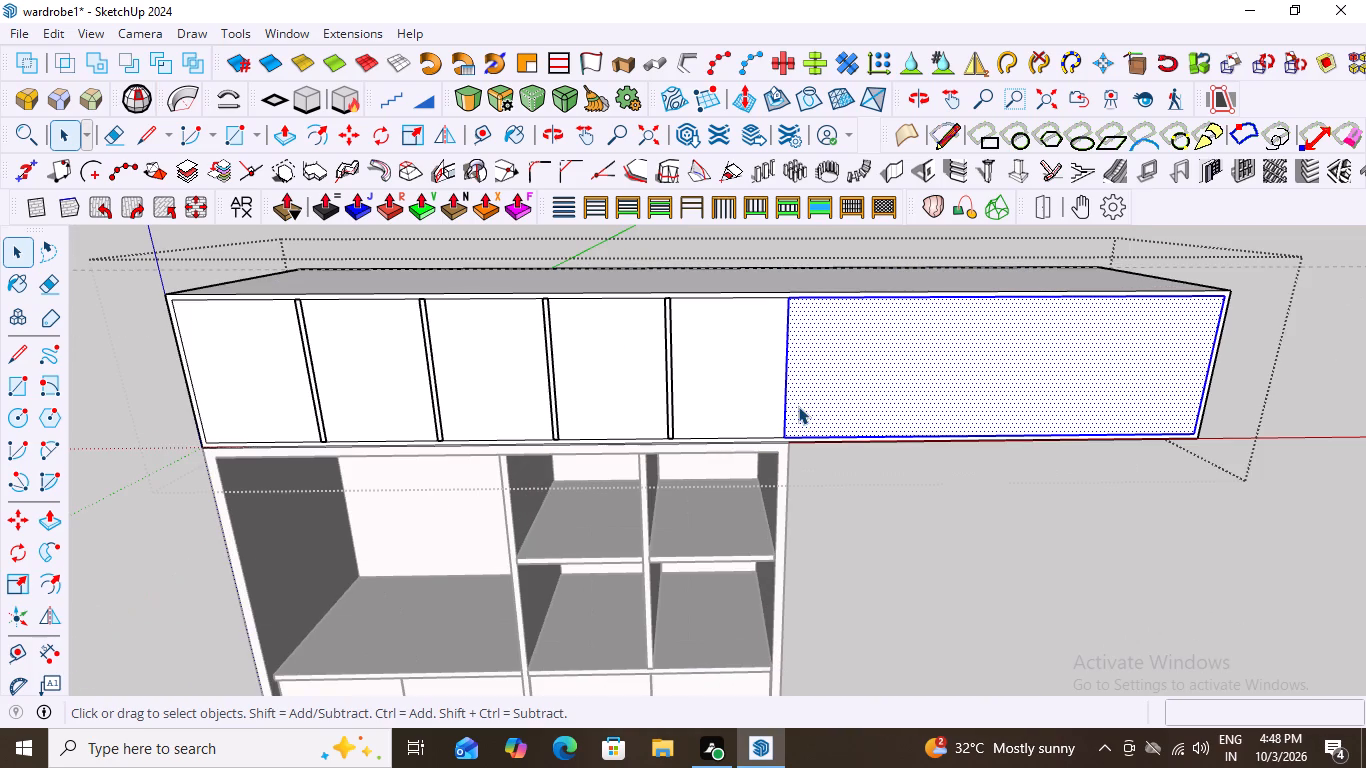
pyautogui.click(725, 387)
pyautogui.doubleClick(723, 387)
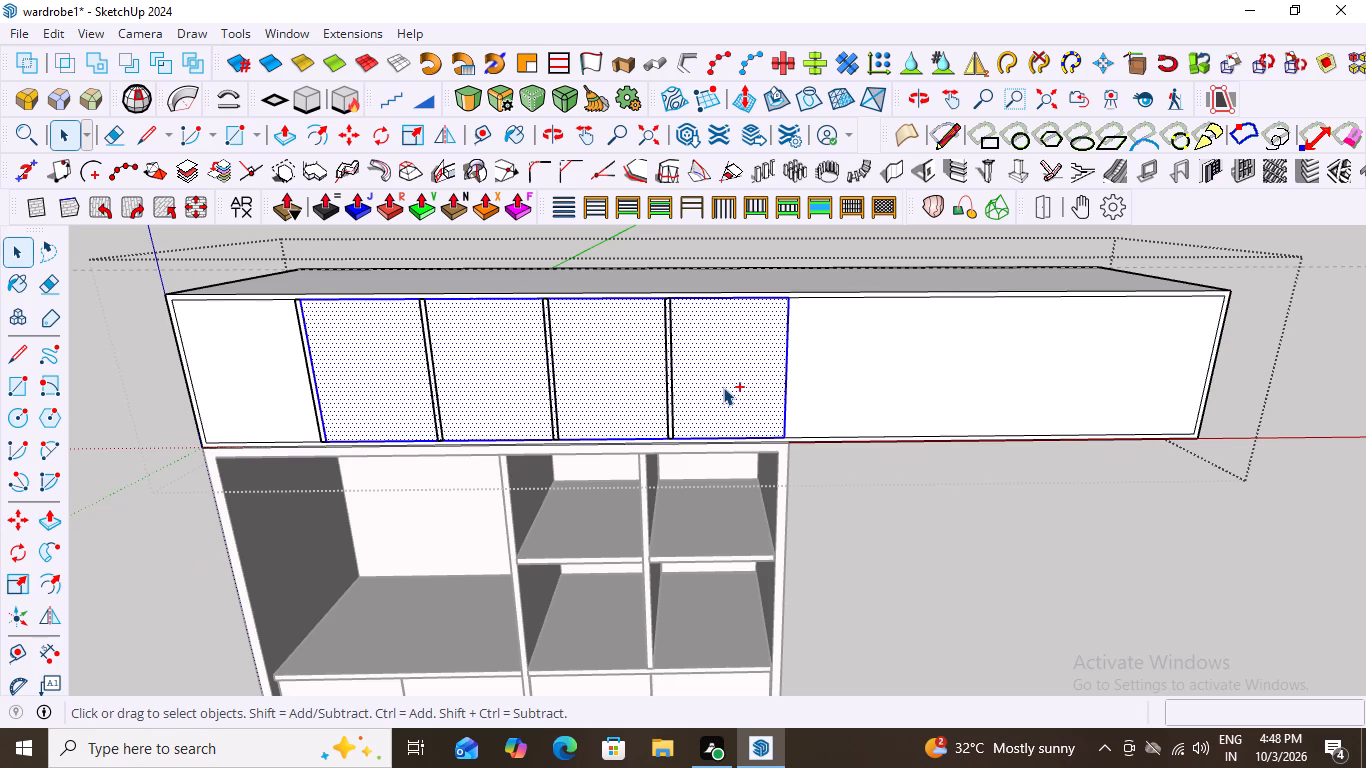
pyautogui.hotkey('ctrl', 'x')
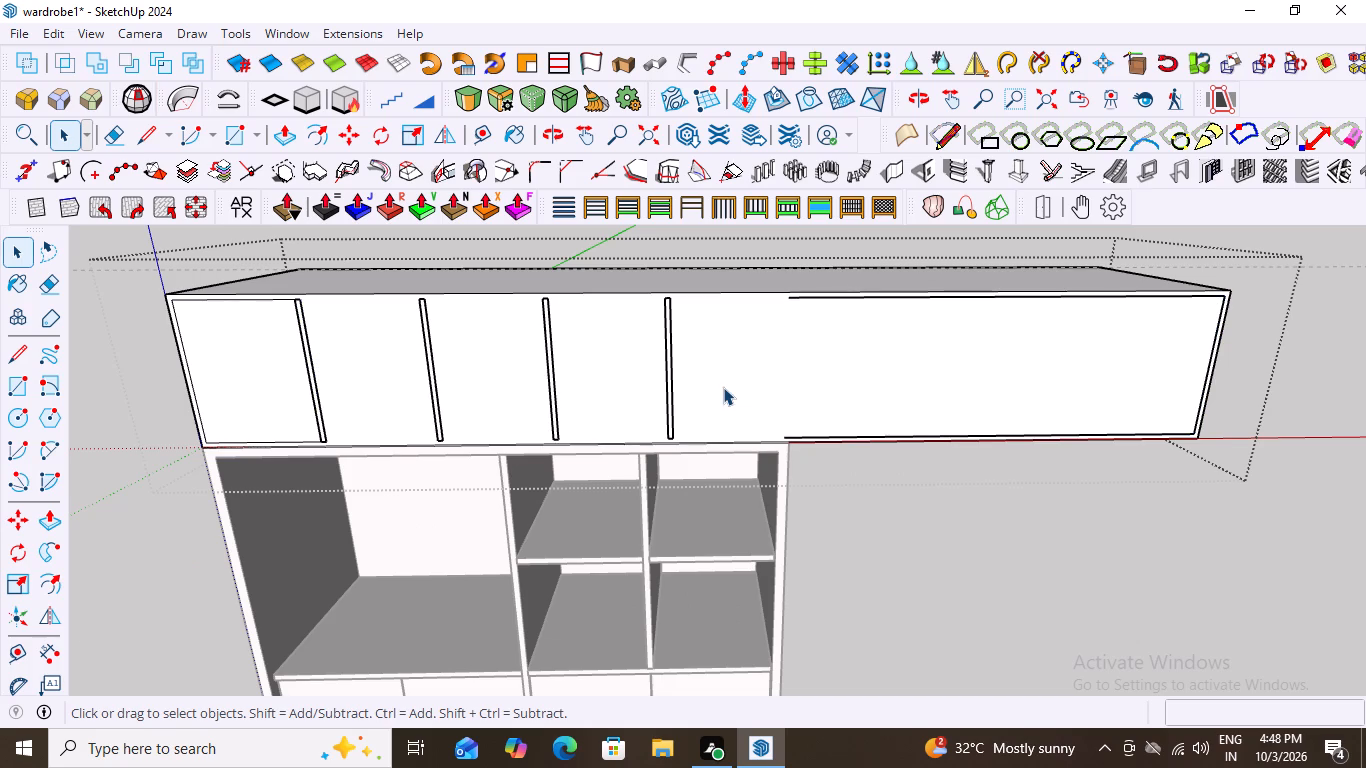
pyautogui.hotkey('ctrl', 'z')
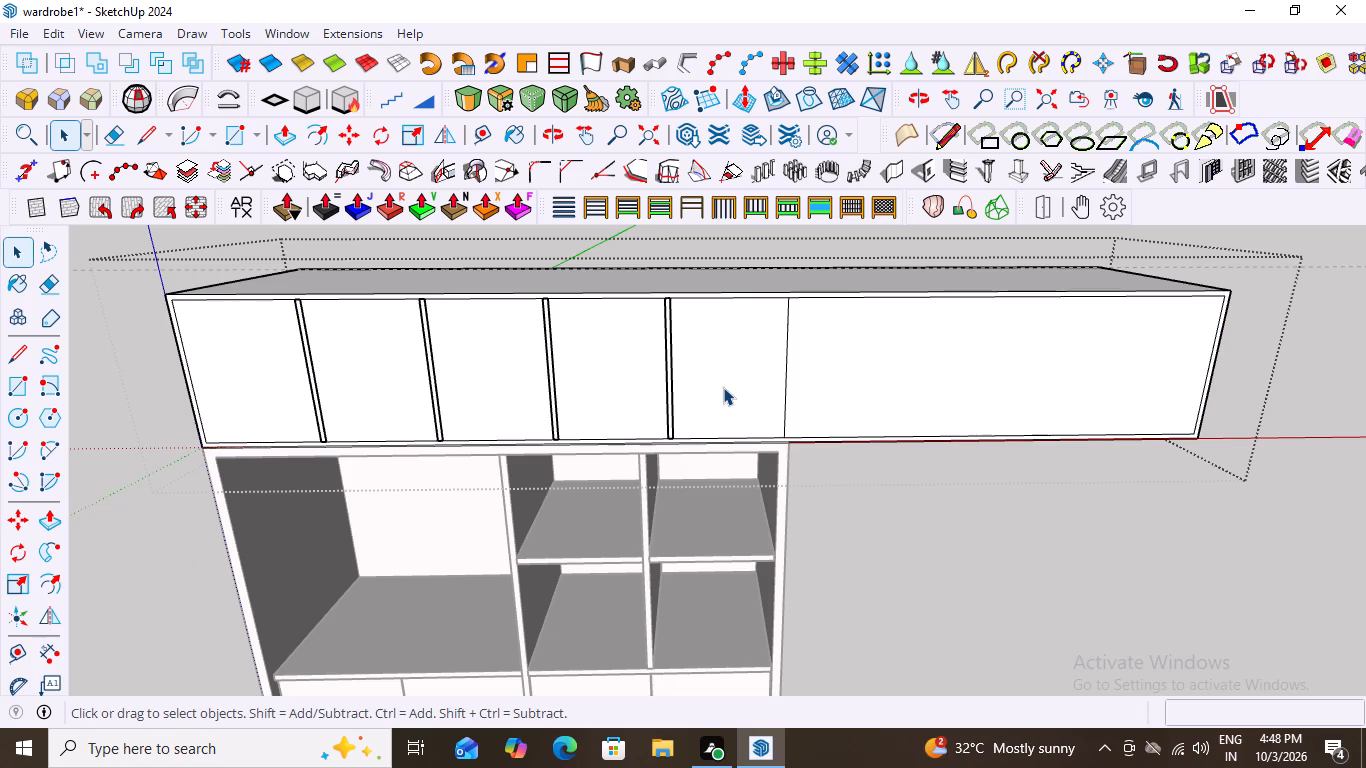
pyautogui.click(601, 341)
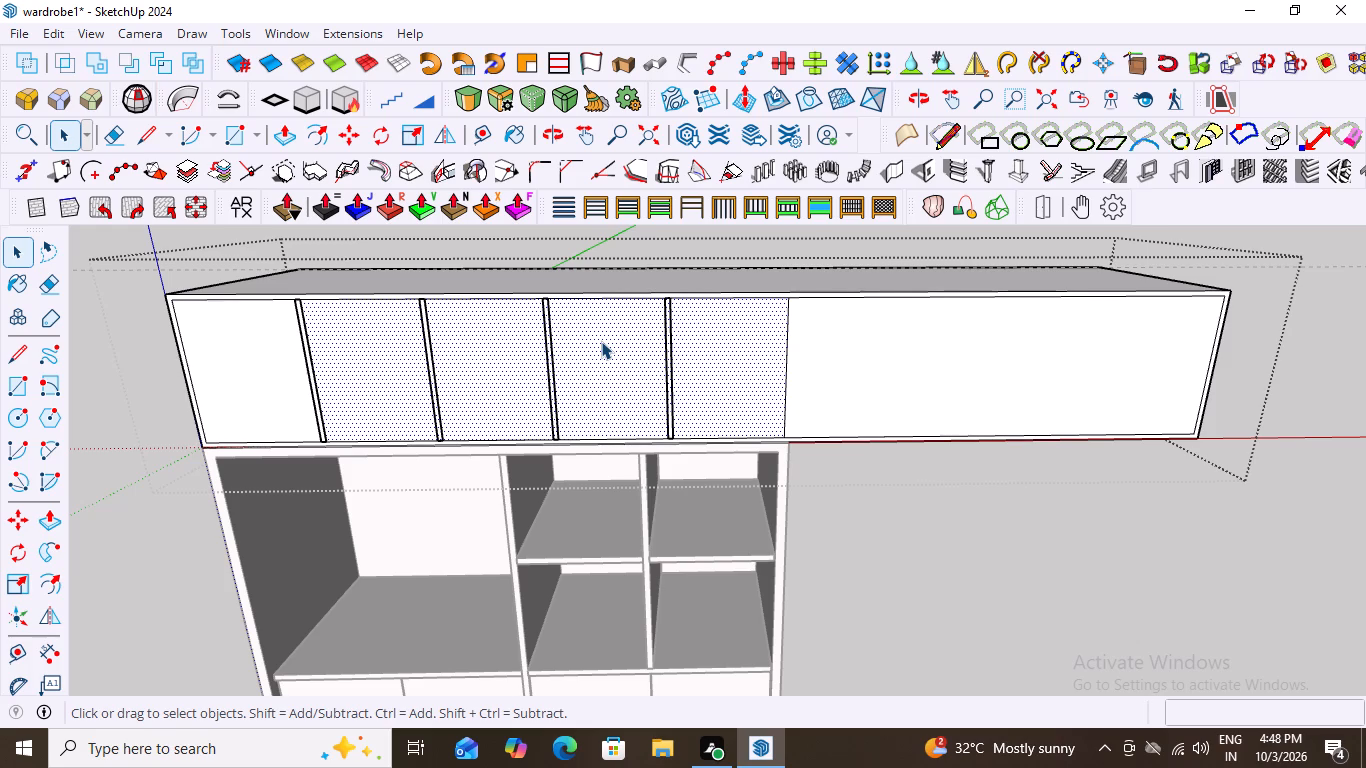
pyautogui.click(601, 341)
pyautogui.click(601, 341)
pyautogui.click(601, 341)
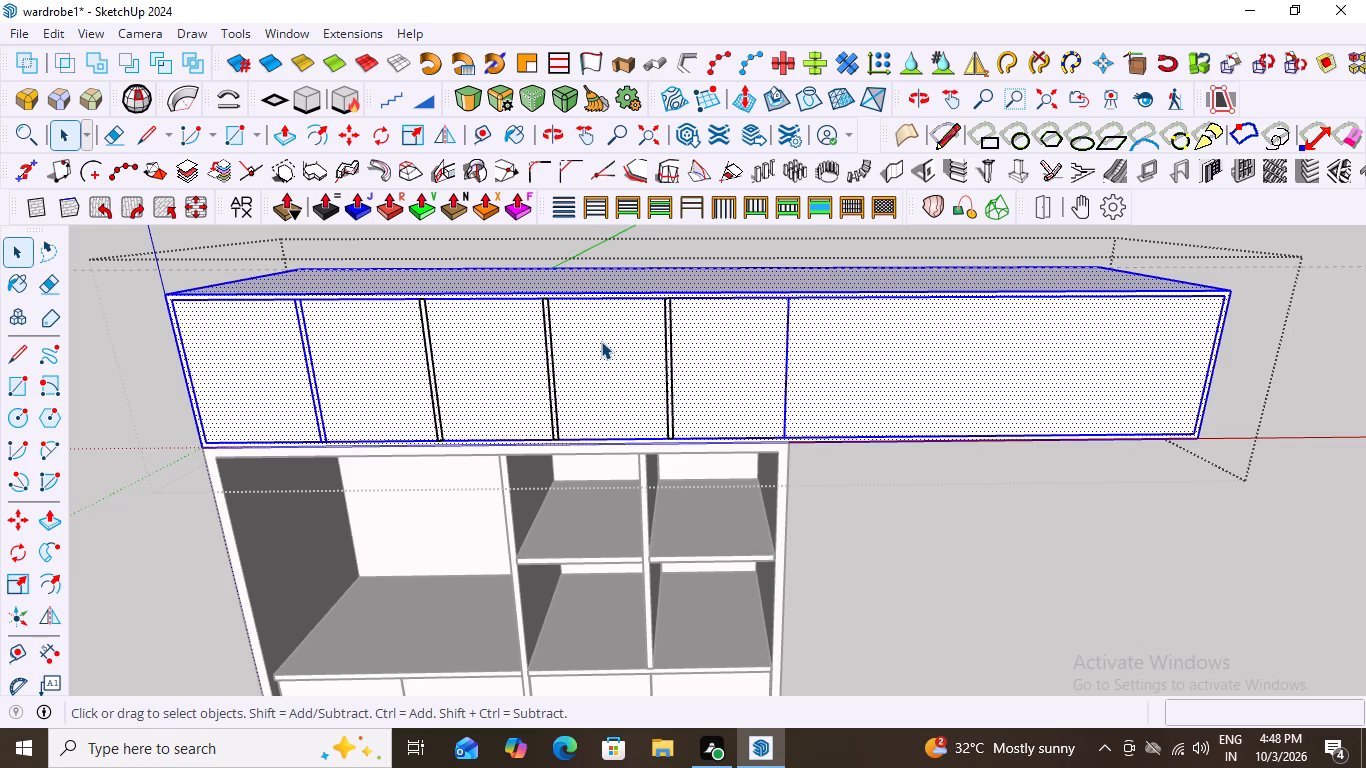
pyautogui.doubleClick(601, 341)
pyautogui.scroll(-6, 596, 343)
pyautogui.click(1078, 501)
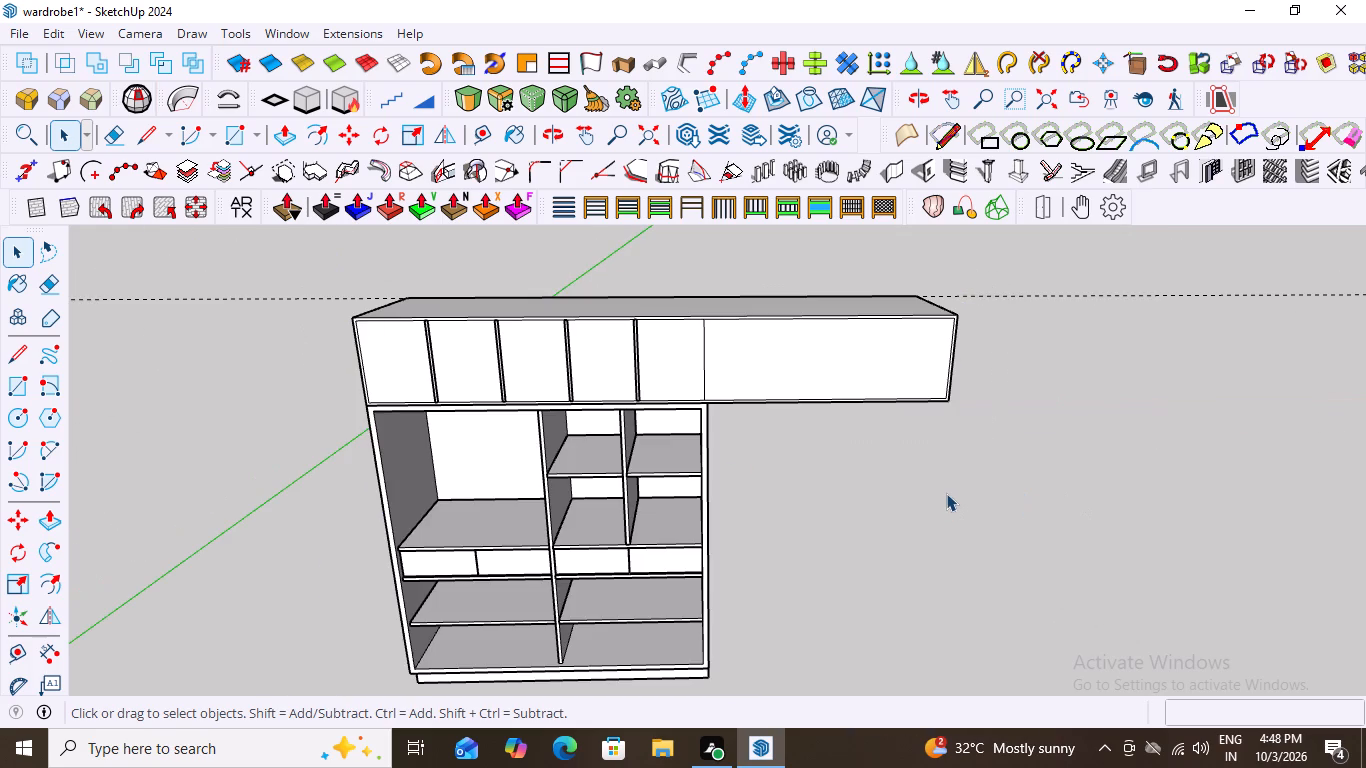
# Undo the top cabinet's inset front outline and its right-end extensions, restoring the five-compartment cabinet, and leave its editing.
pyautogui.hotkey('ctrl', 'z')
pyautogui.hotkey('ctrl', 'z')
pyautogui.hotkey('ctrl', 'z')
pyautogui.press('z')
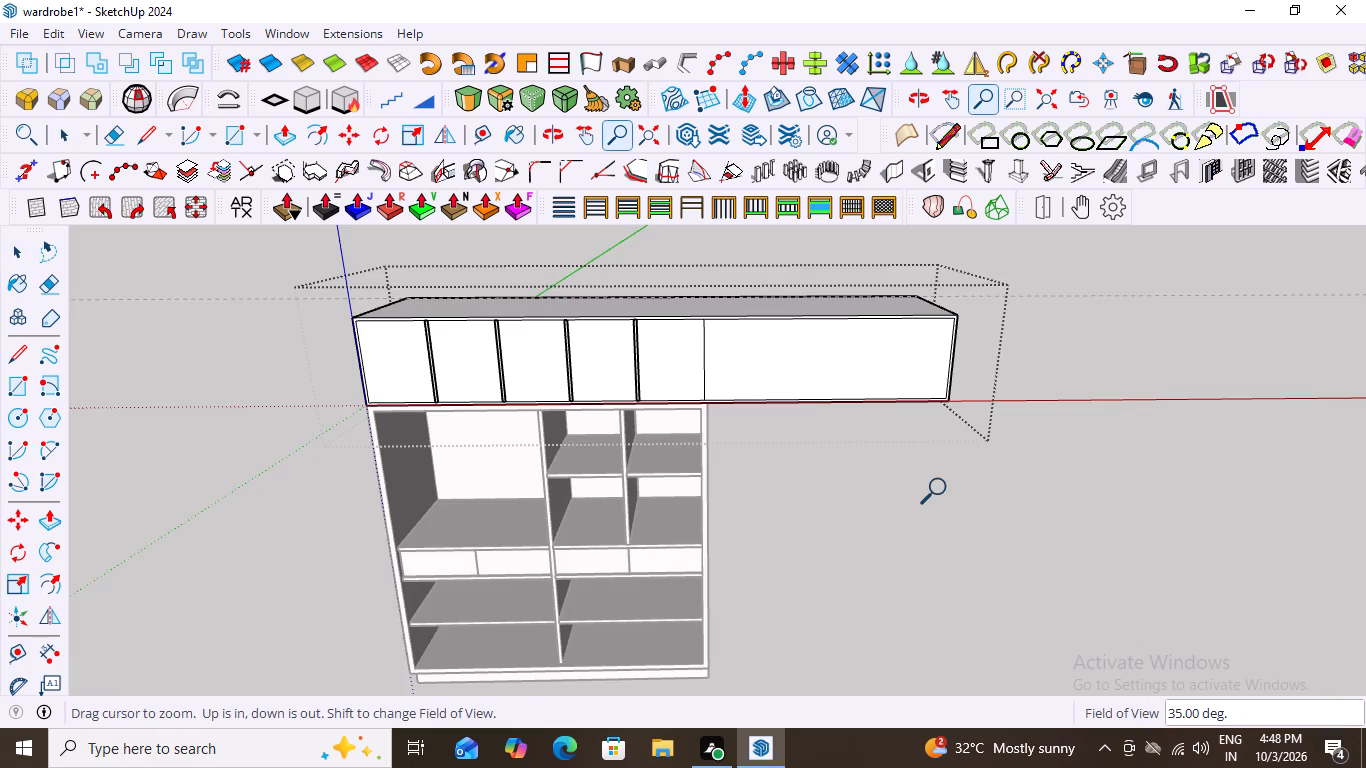
pyautogui.hotkey('ctrl', 'z')
pyautogui.hotkey('ctrl', 'z')
pyautogui.hotkey('ctrl', 'z')
pyautogui.hotkey('ctrl', 'z')
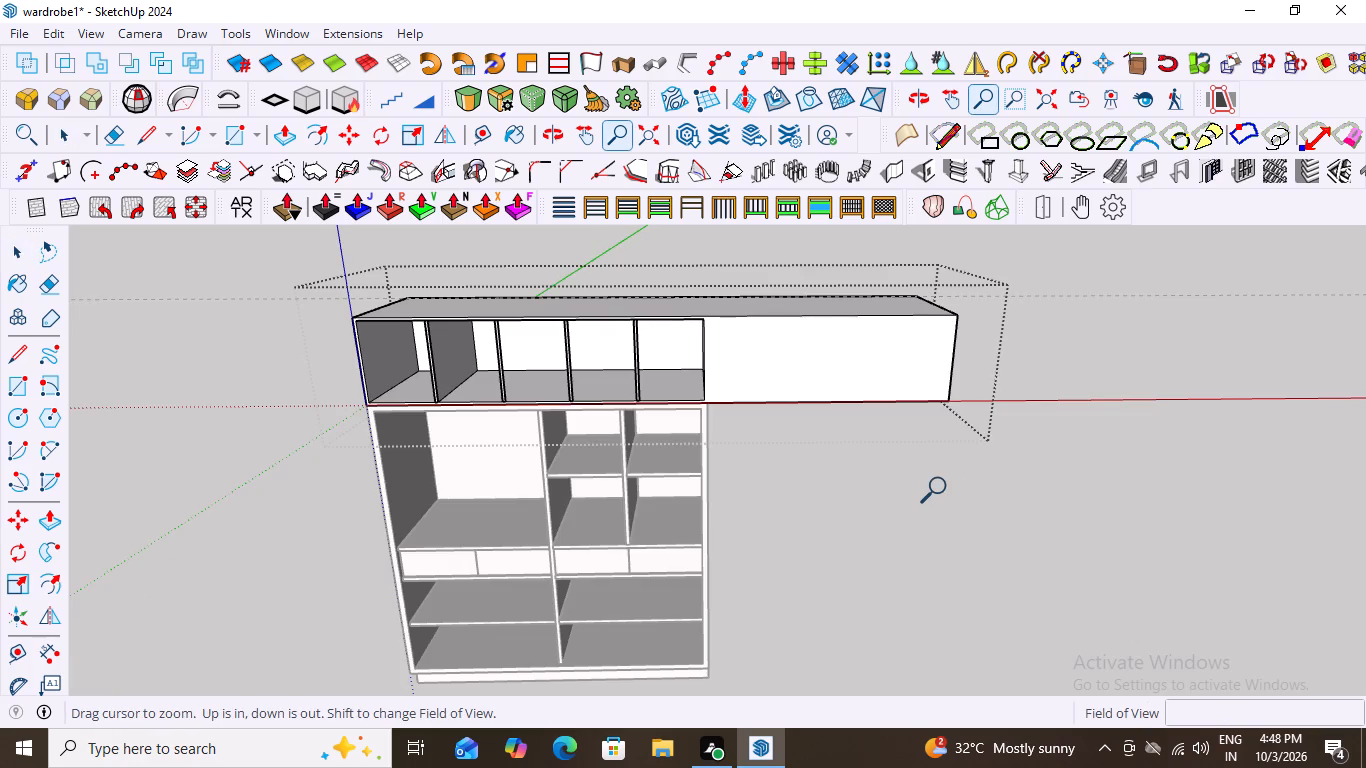
pyautogui.hotkey('ctrl', 'z')
pyautogui.hotkey('ctrl', 'z')
pyautogui.hotkey('ctrl', 'z')
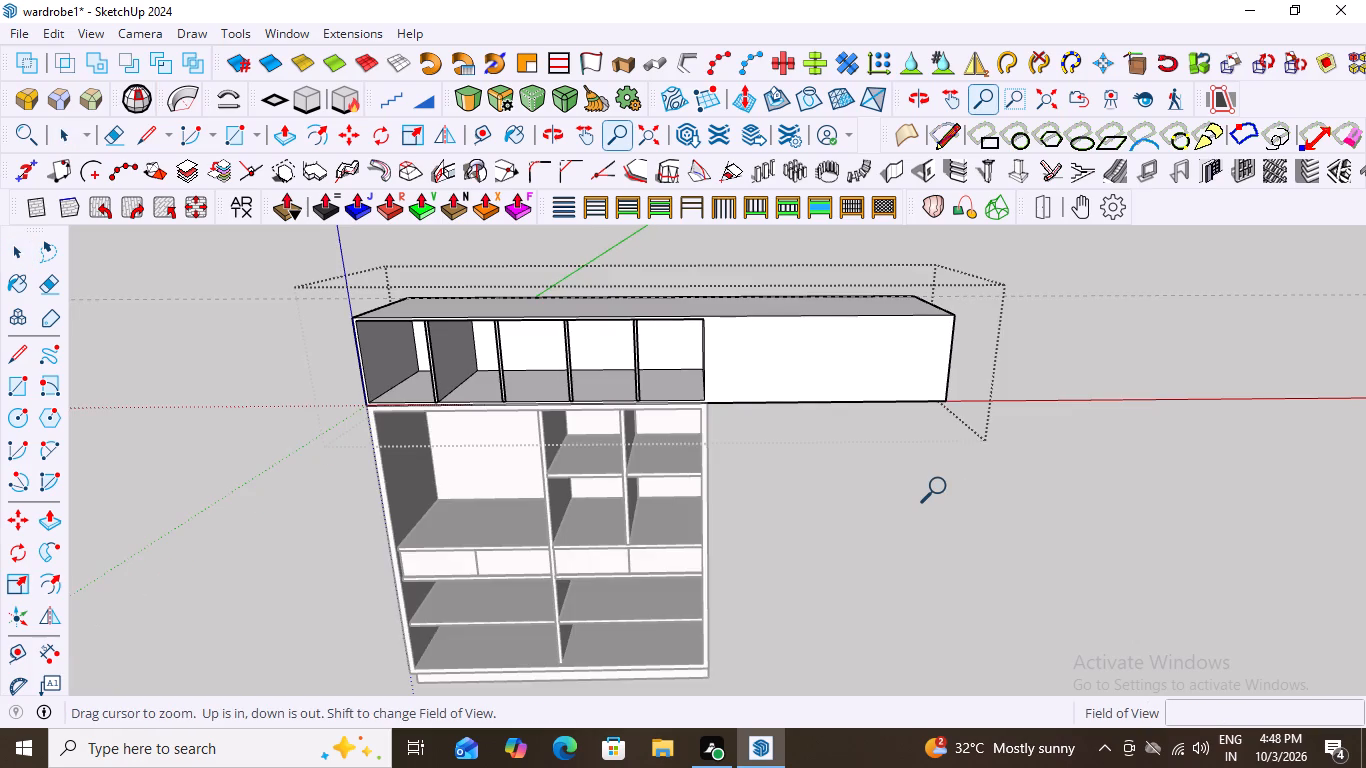
pyautogui.hotkey('ctrl', 'z')
pyautogui.hotkey('ctrl', 'z')
pyautogui.hotkey('ctrl', 'z')
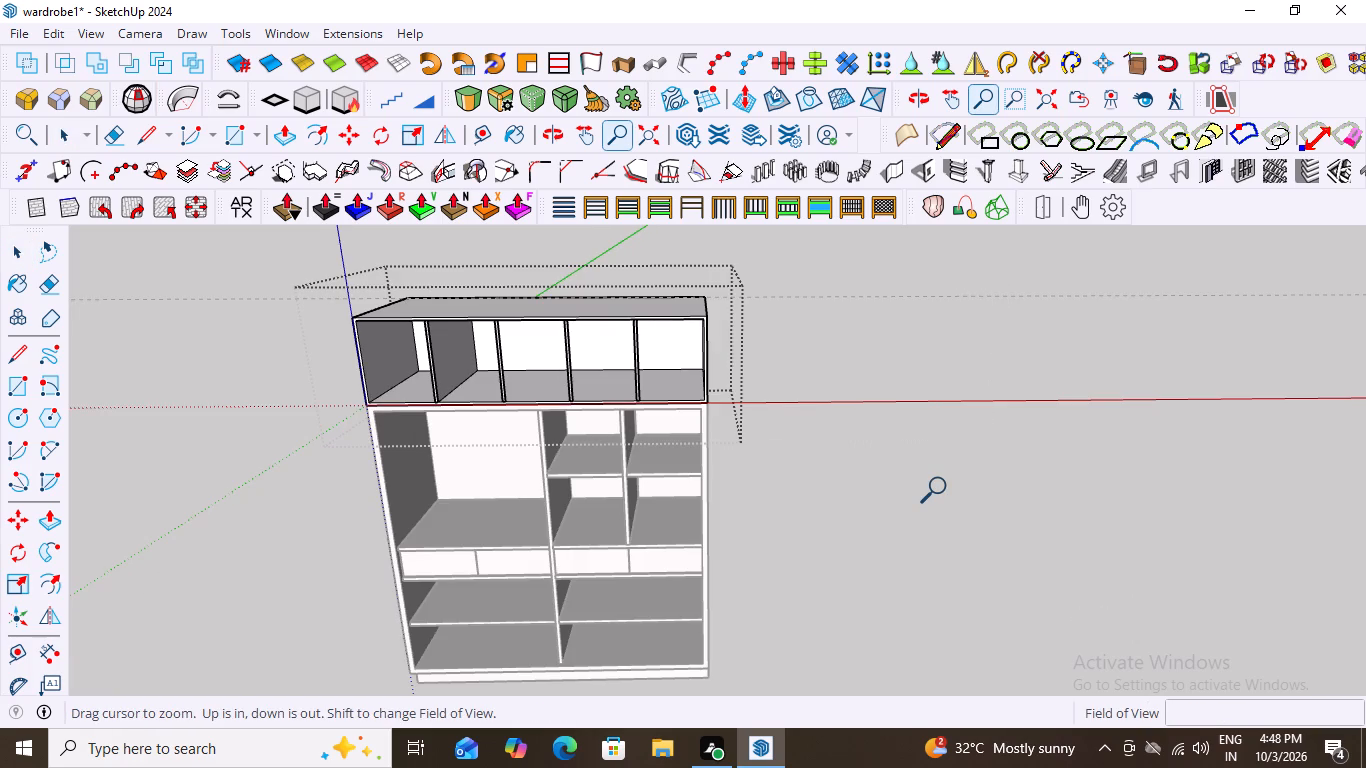
pyautogui.scroll(6, 704, 312)
pyautogui.press('space')
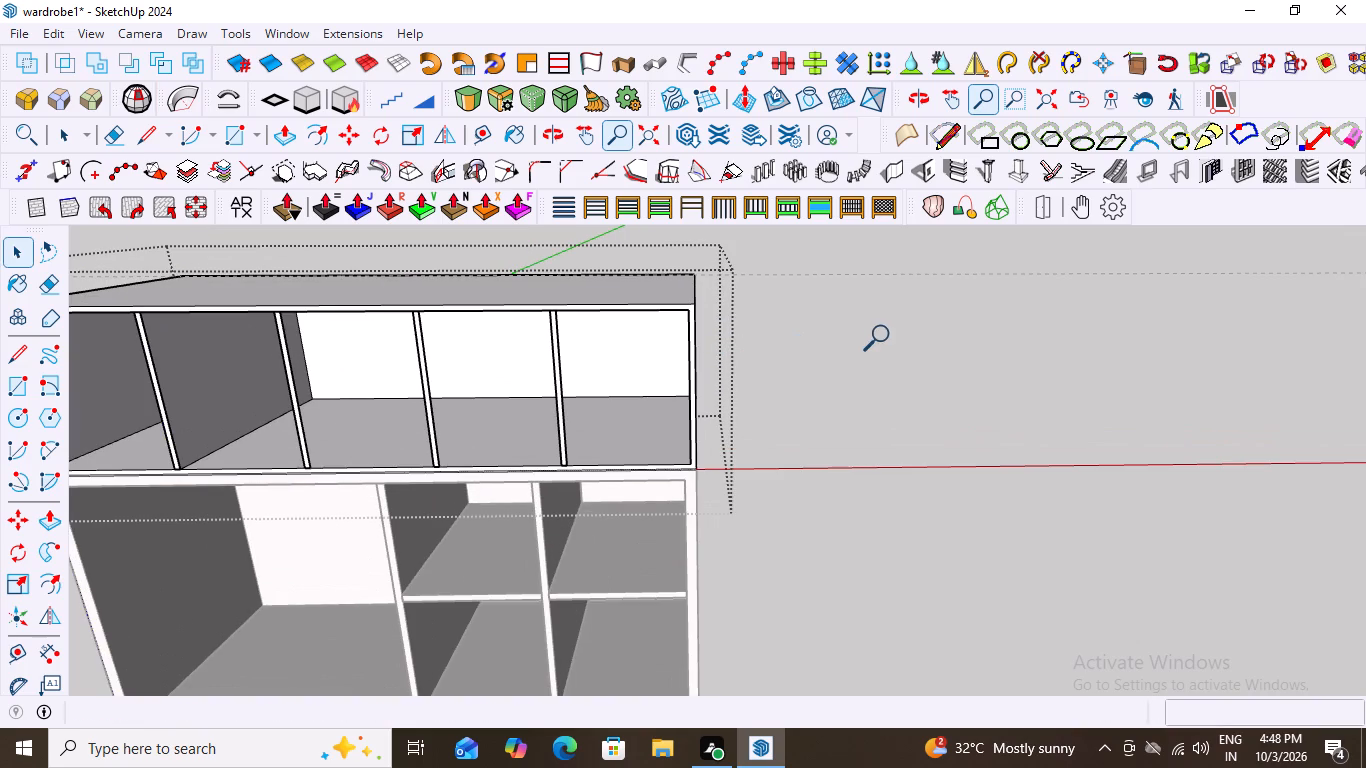
pyautogui.click(849, 345)
# Draw a vertical 5' by 1'9.5" rectangle outward from the top cabinet's upper front right corner, parallel to its front.
pyautogui.moveTo(832, 380); pyautogui.dragTo(753, 377, button='middle')
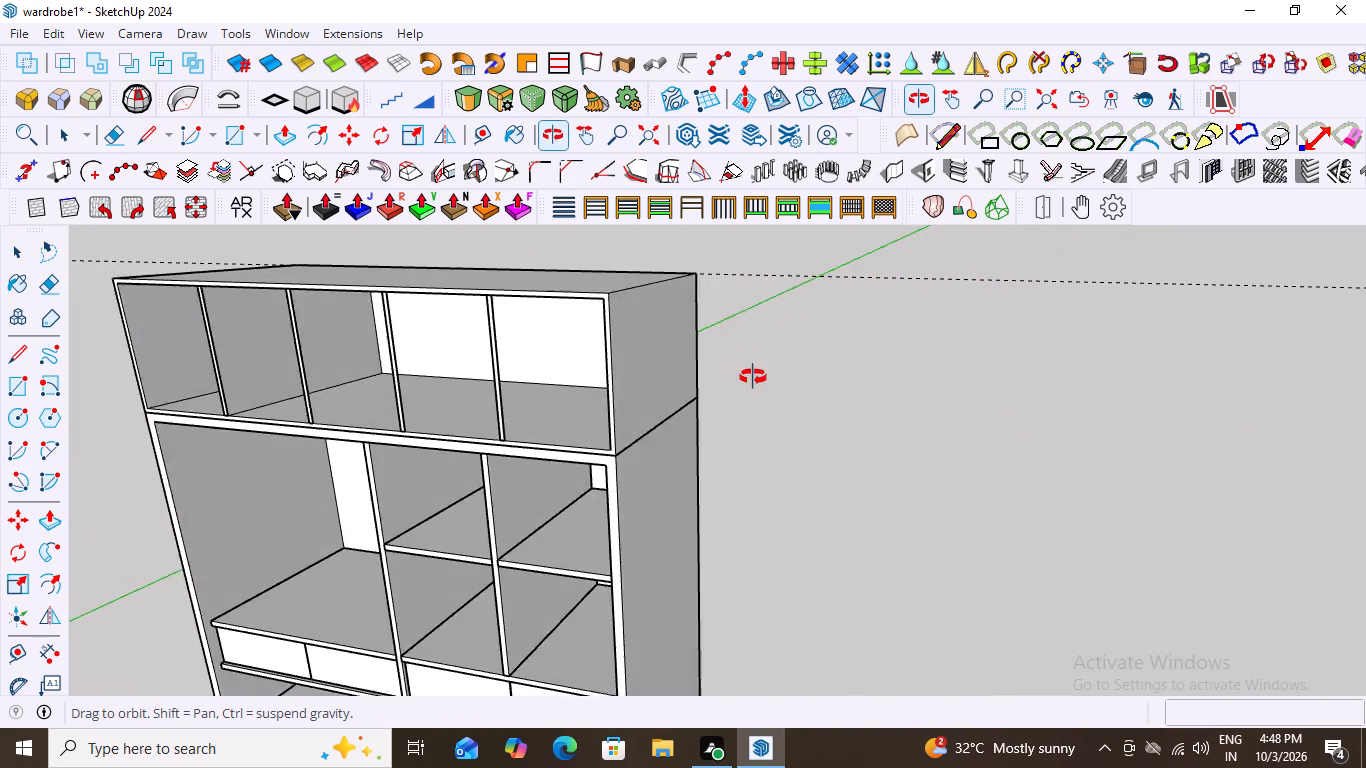
pyautogui.moveTo(753, 377); pyautogui.dragTo(785, 380, button='middle')
pyautogui.scroll(3, 653, 357)
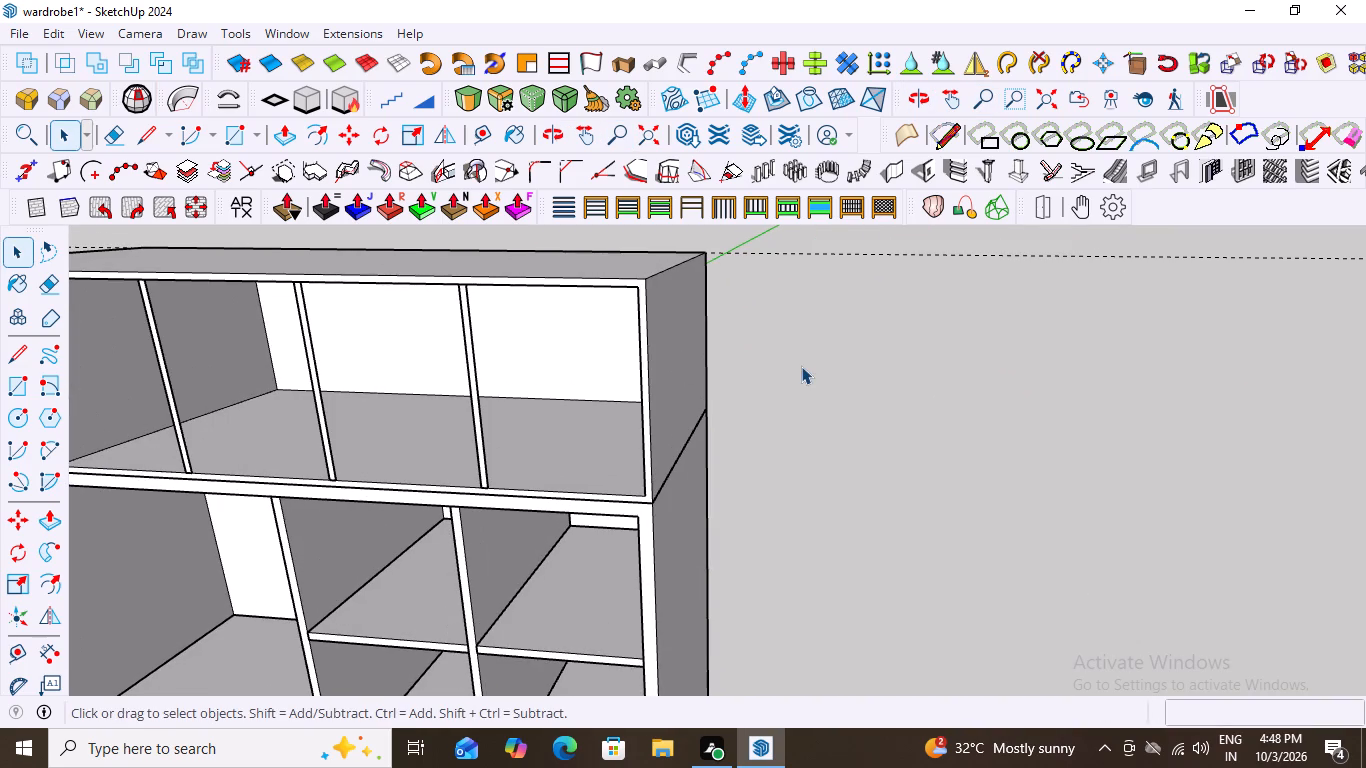
pyautogui.press('r')
pyautogui.scroll(-9, 838, 377)
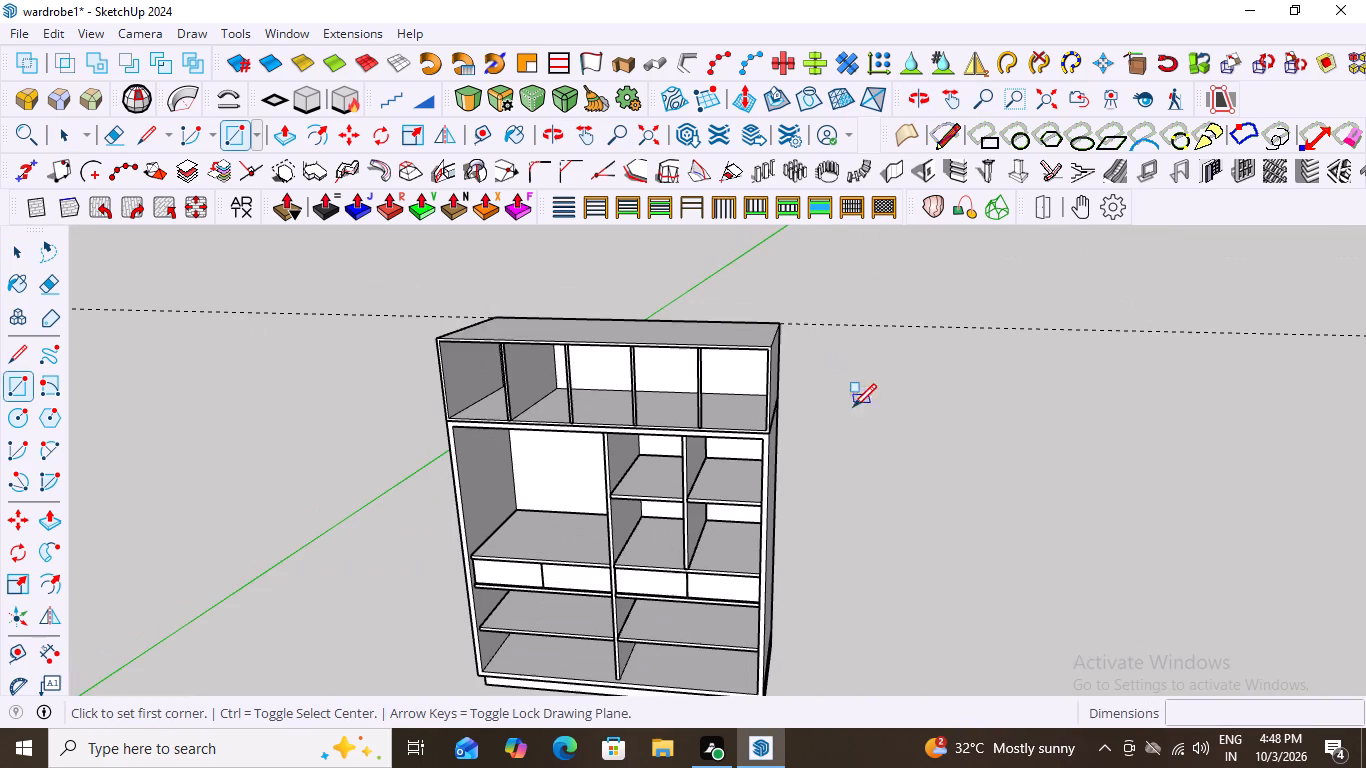
pyautogui.moveTo(866, 428); pyautogui.dragTo(796, 437, button='middle')
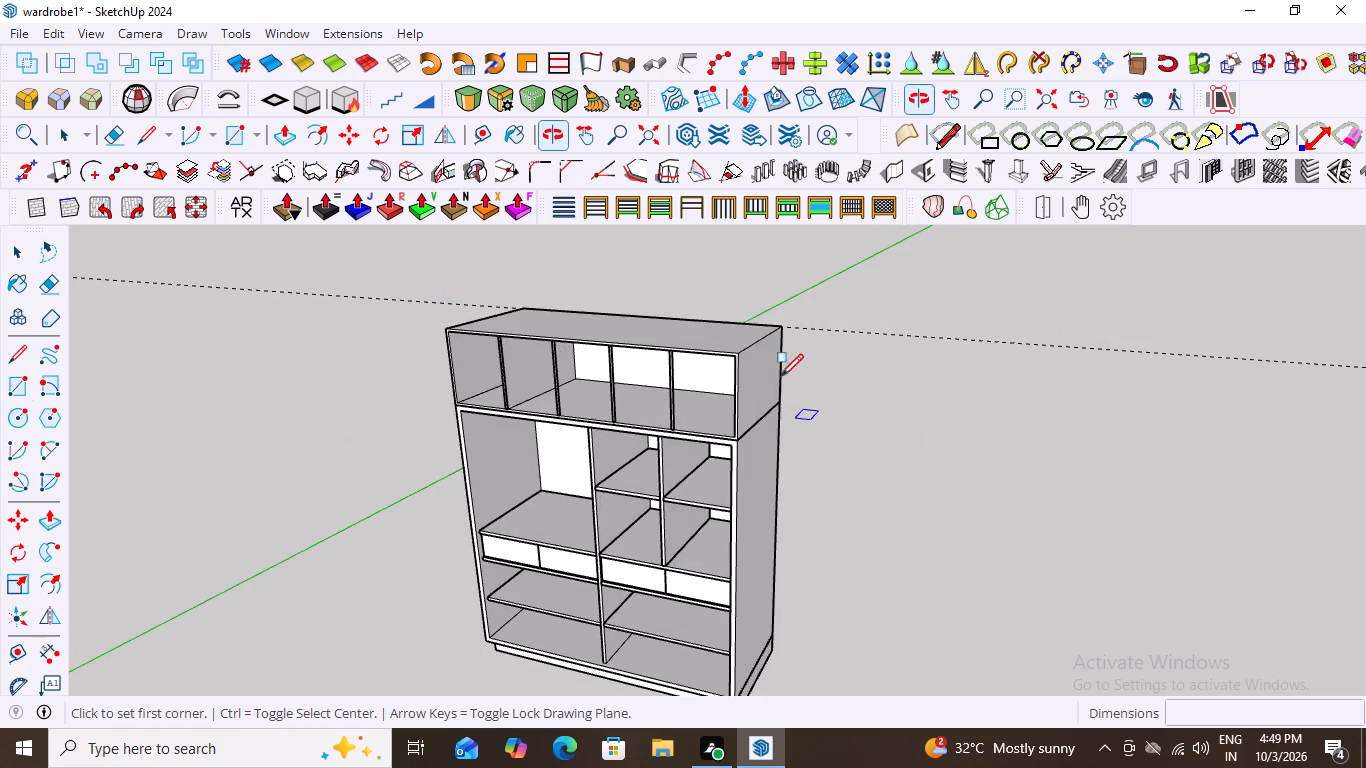
pyautogui.scroll(10, 760, 352)
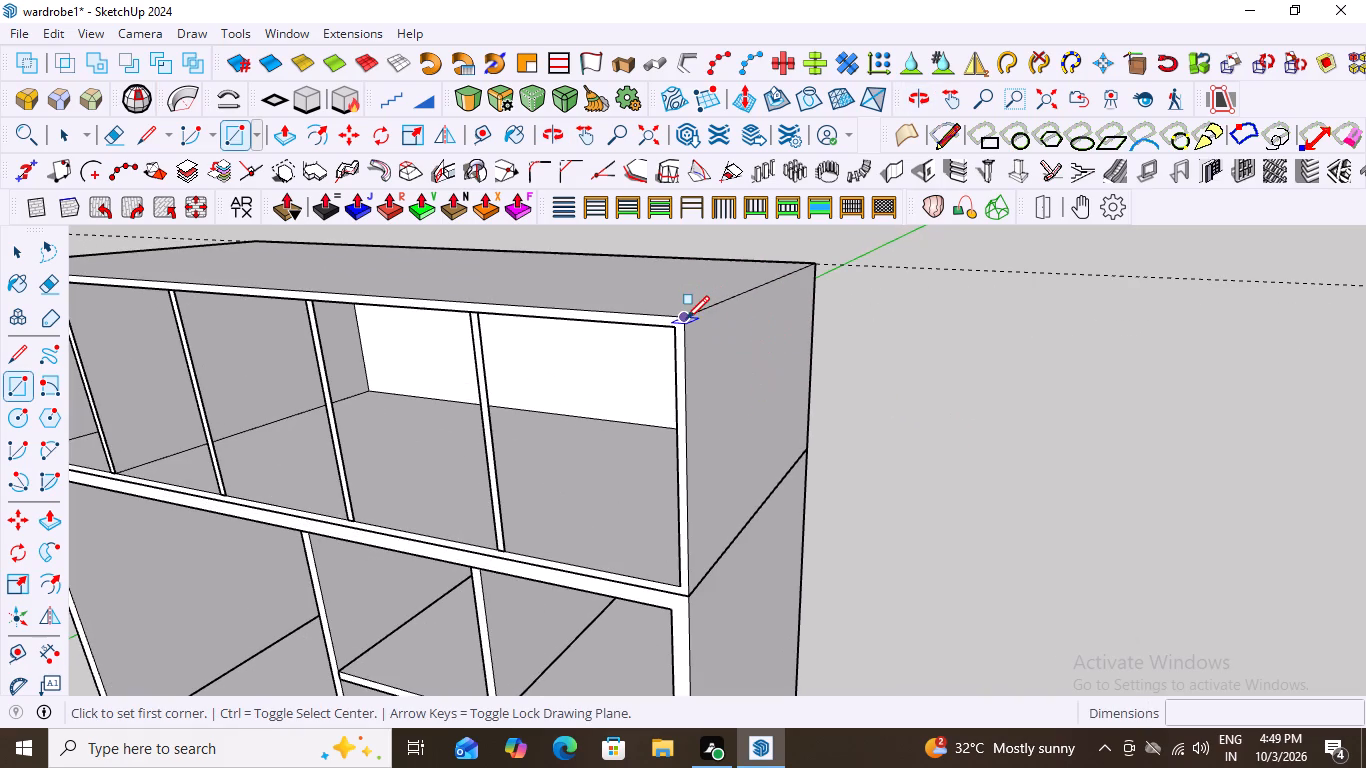
pyautogui.click(682, 317)
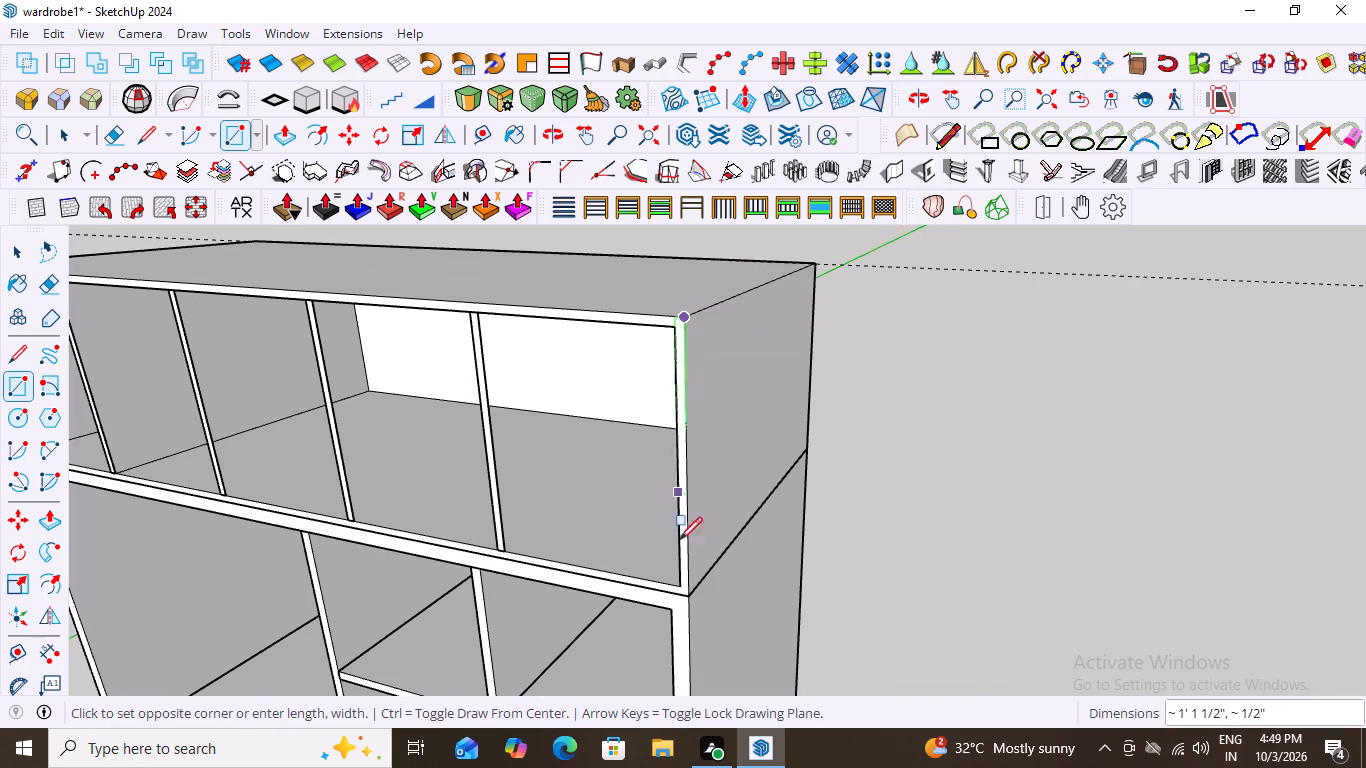
pyautogui.scroll(-8, 920, 560)
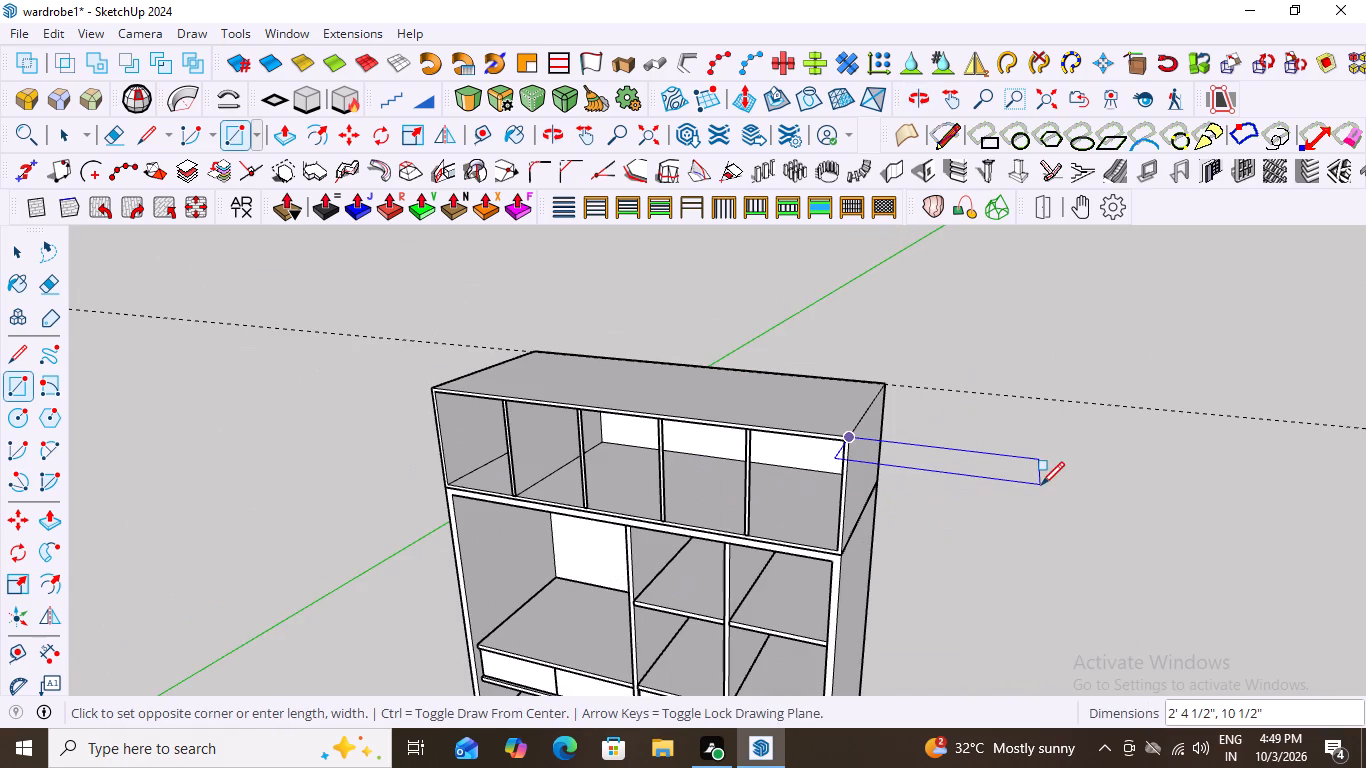
pyautogui.press('Left')
pyautogui.scroll(-9, 927, 488)
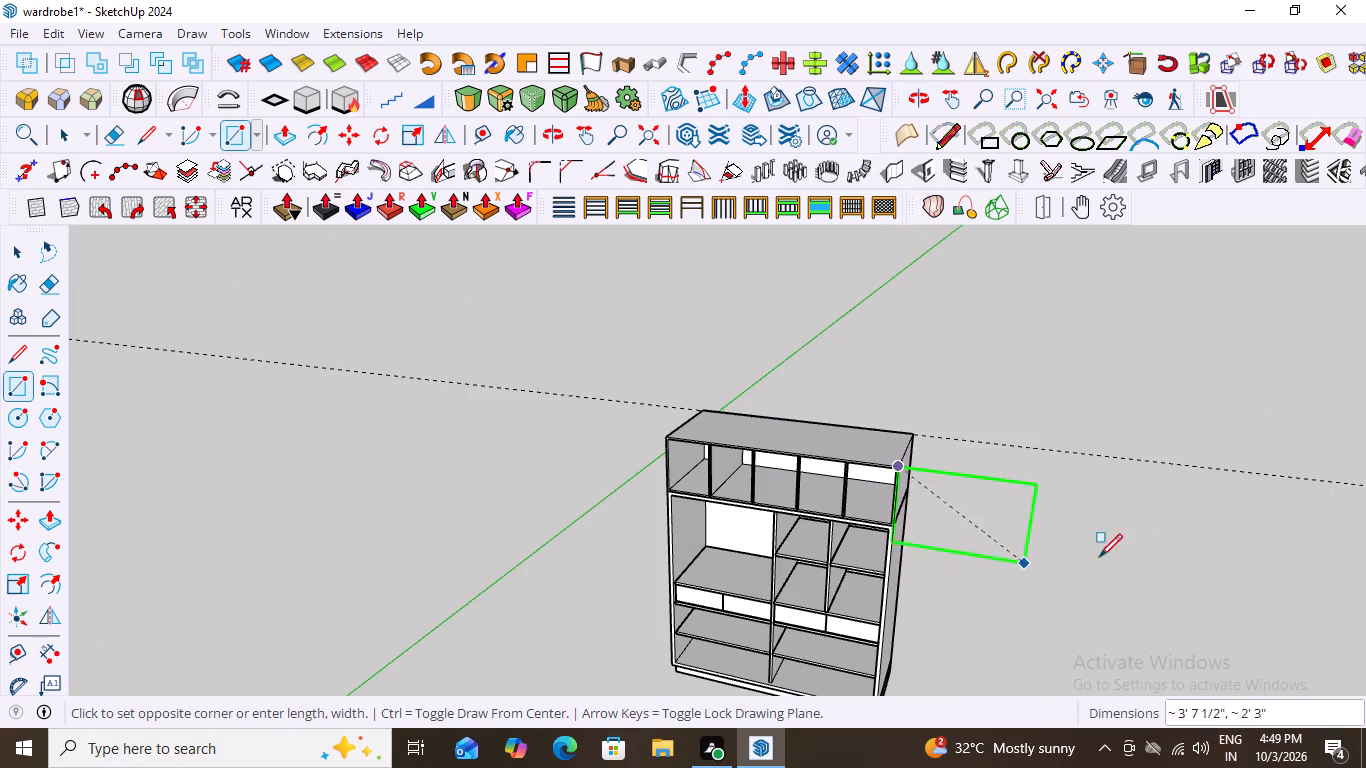
pyautogui.scroll(-6, 1196, 532)
pyautogui.scroll(18, 986, 585)
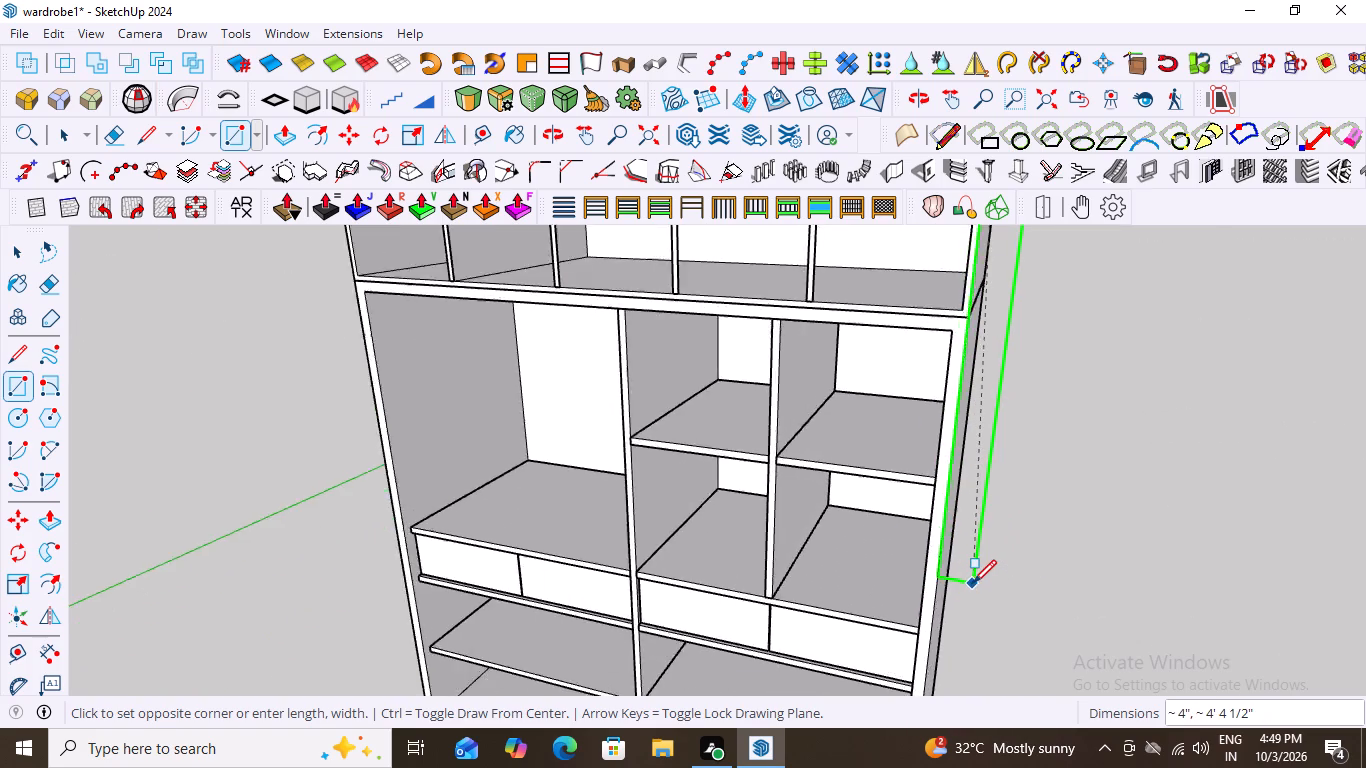
pyautogui.scroll(2, 973, 583)
pyautogui.scroll(-14, 970, 581)
pyautogui.moveTo(876, 489); pyautogui.dragTo(1032, 477, button='middle')
pyautogui.scroll(-1, 876, 489)
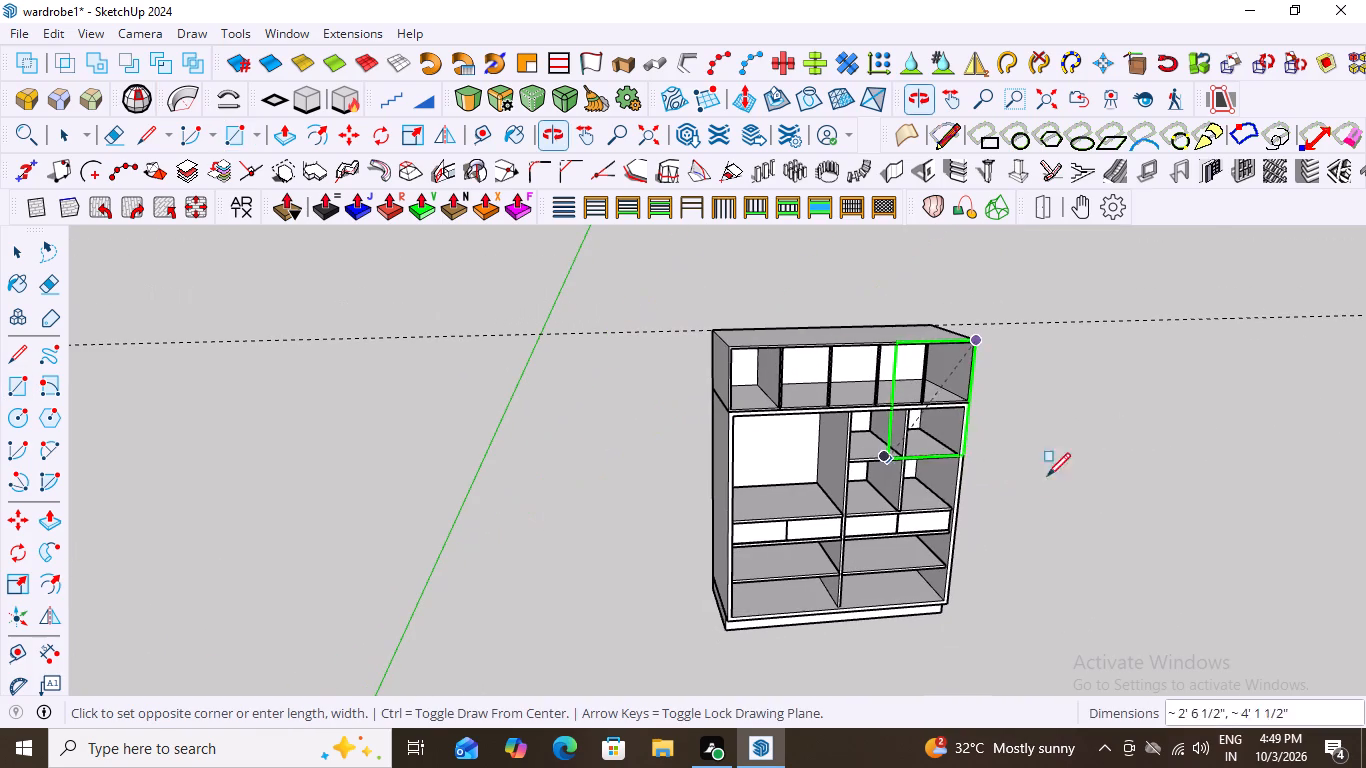
pyautogui.scroll(13, 1161, 402)
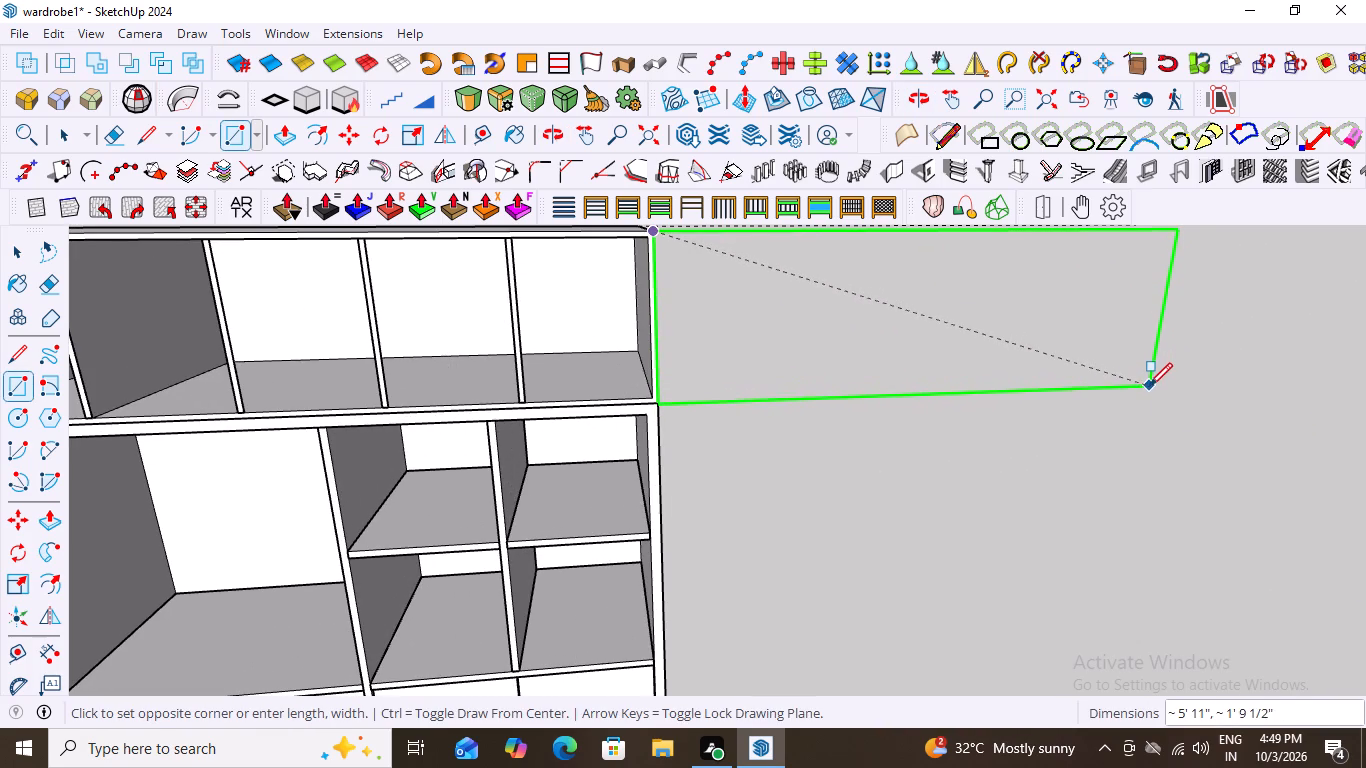
pyautogui.scroll(-7, 1136, 427)
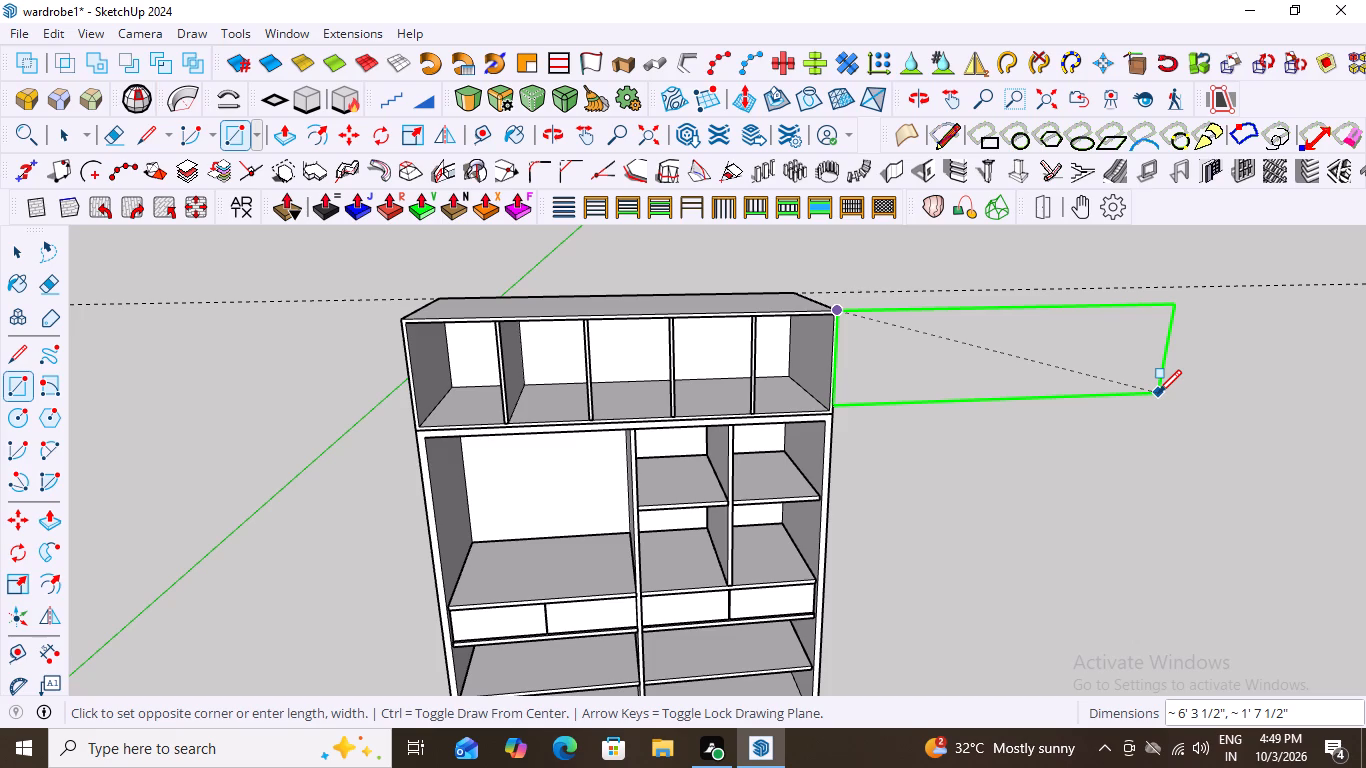
pyautogui.press('5')
pyautogui.press(',')
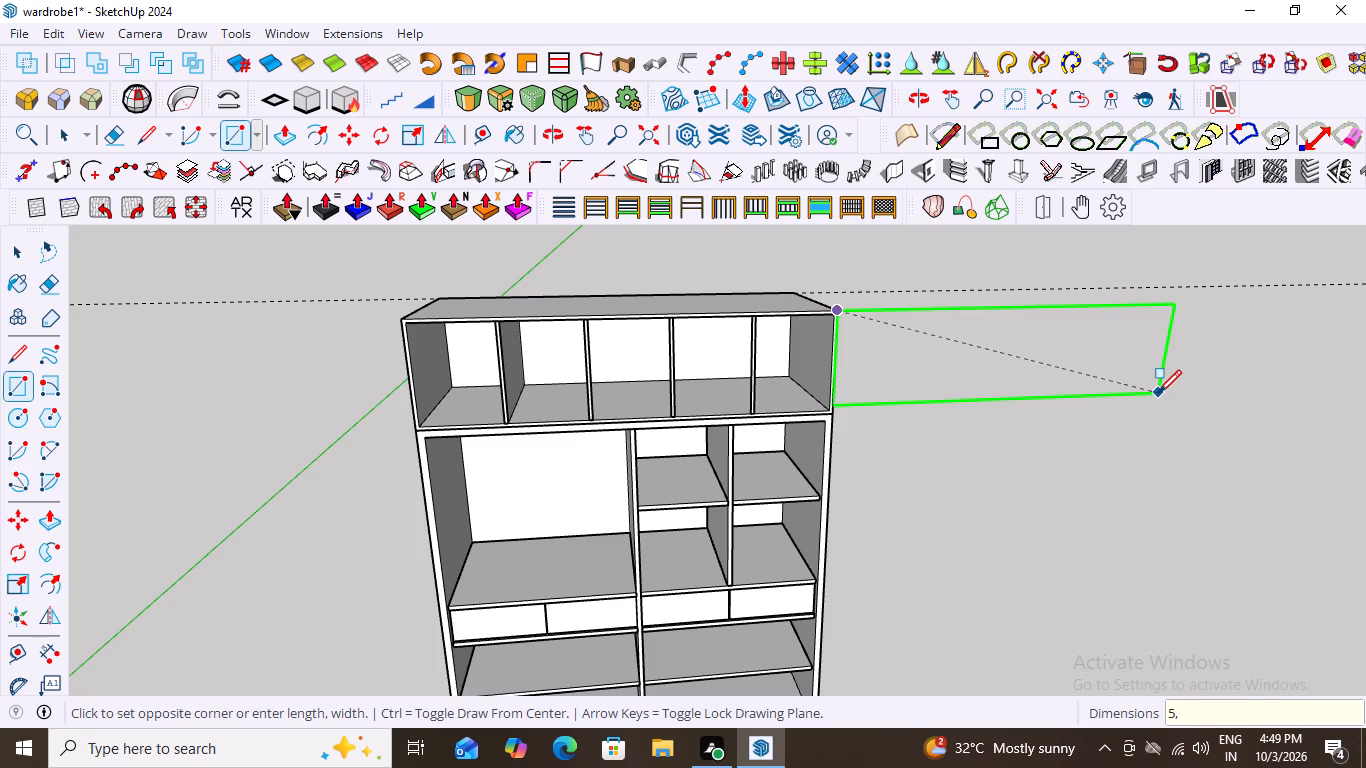
pyautogui.press('BackSpace')
pyautogui.press("'")
pyautogui.press(',')
pyautogui.press('1')
pyautogui.press("'")
pyautogui.write('9.')
pyautogui.press('5')
pyautogui.hotkey('shift', '"')
pyautogui.press('Return')
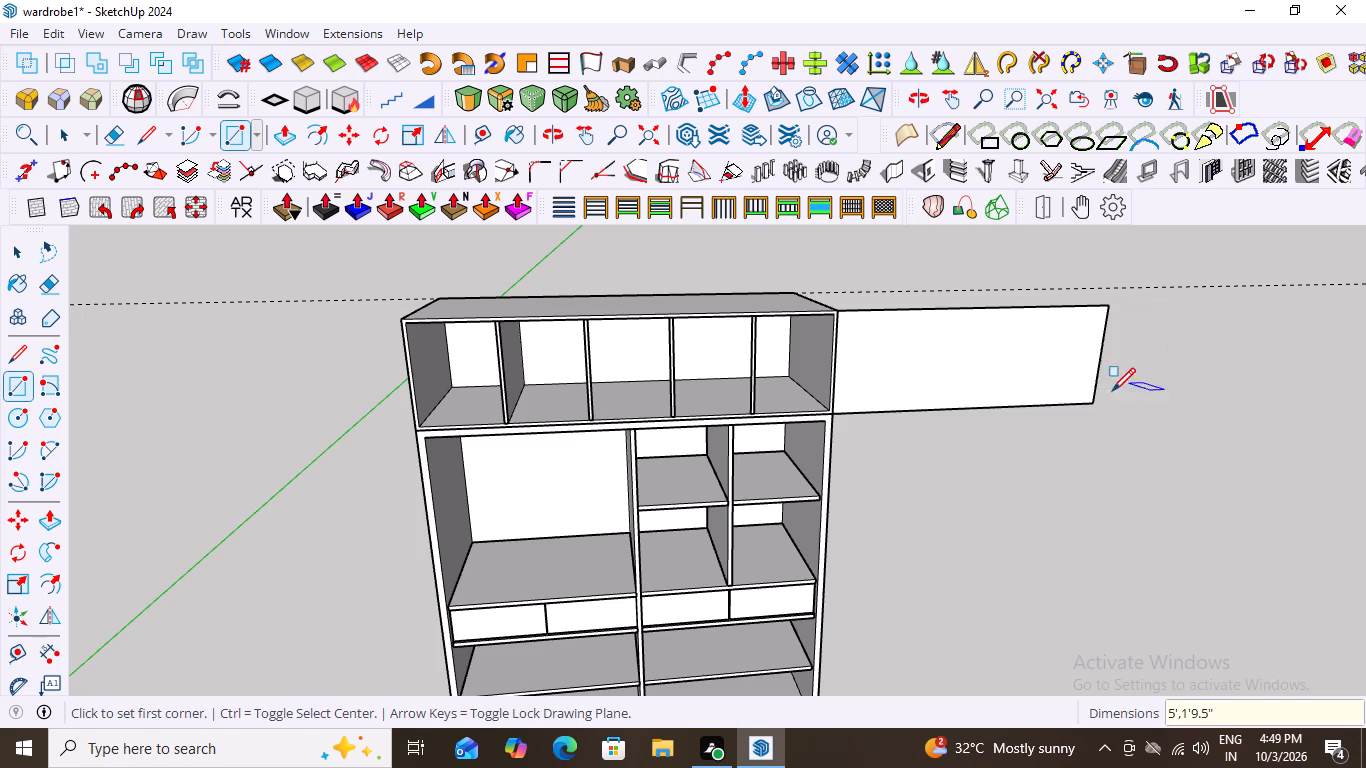
pyautogui.press('space')
pyautogui.click(972, 482)
# Push/Pull the new rectangle backward 3' so its rear face aligns with the wardrobe's back.
pyautogui.moveTo(1097, 433); pyautogui.dragTo(701, 465, button='middle')
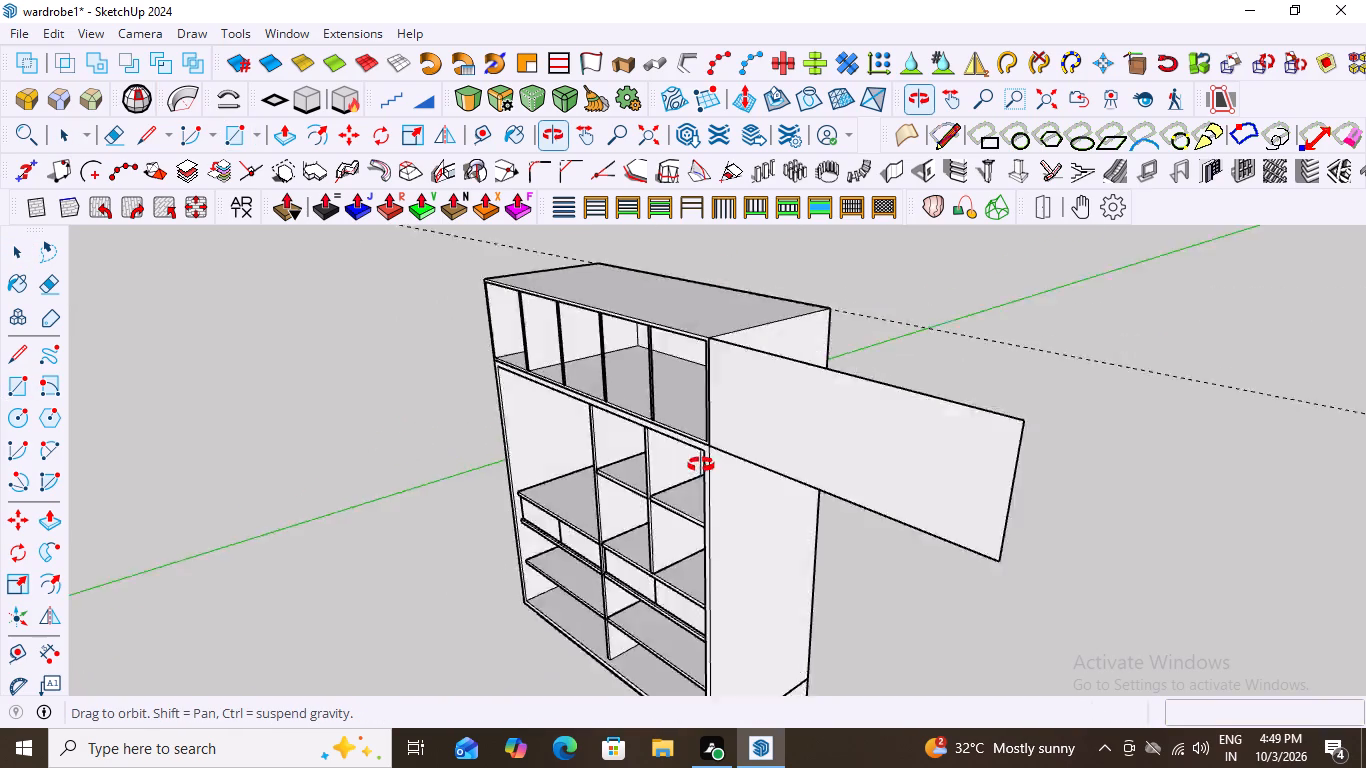
pyautogui.moveTo(701, 465); pyautogui.dragTo(581, 466, button='middle')
pyautogui.scroll(2, 543, 460)
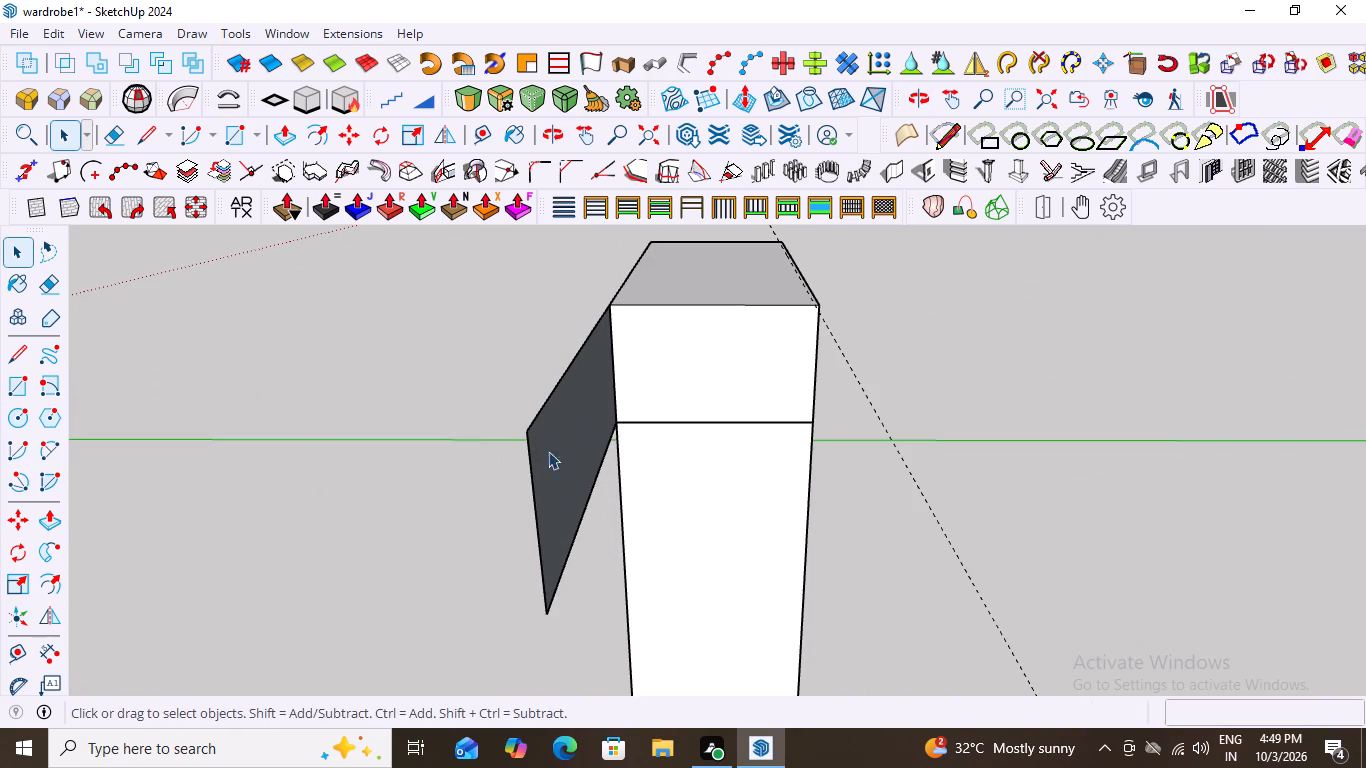
pyautogui.click(576, 447)
pyautogui.press('p')
pyautogui.click(576, 446)
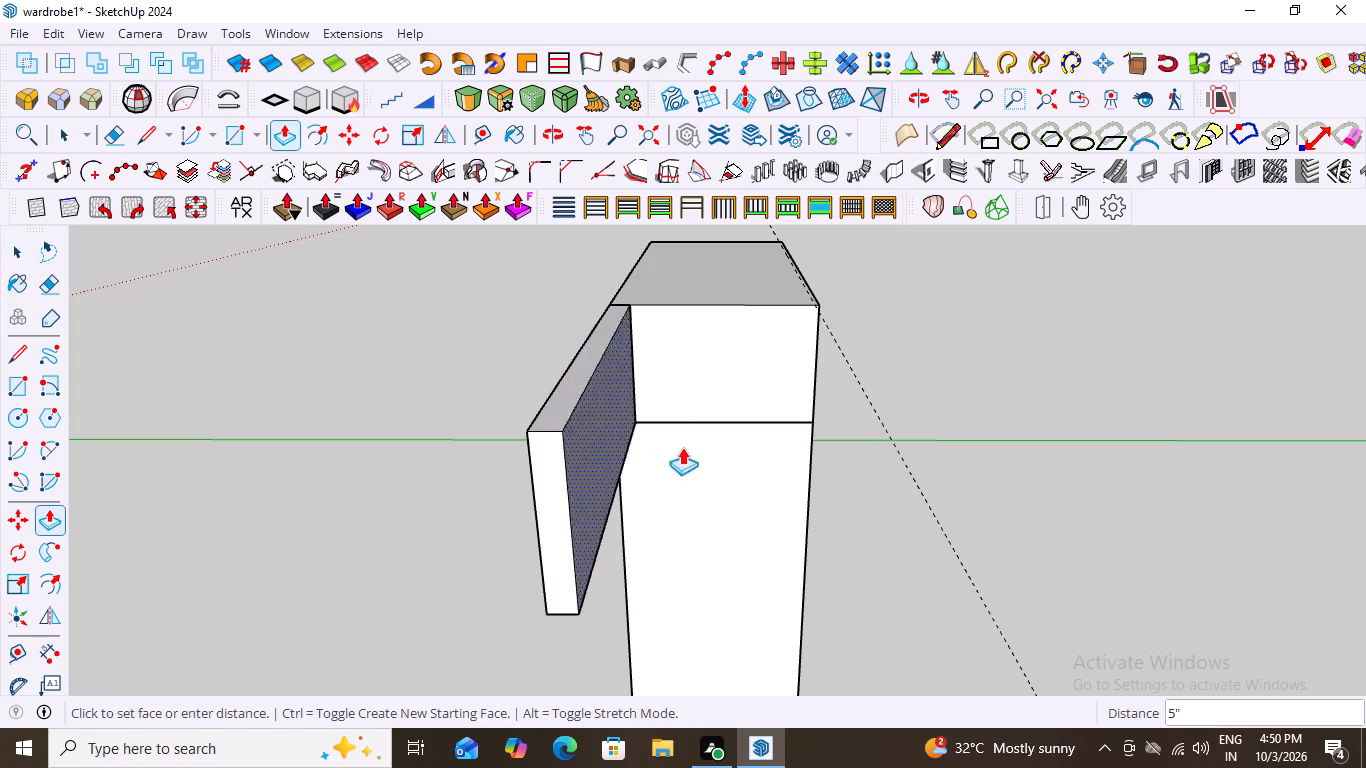
pyautogui.moveTo(883, 467); pyautogui.dragTo(703, 483, button='middle')
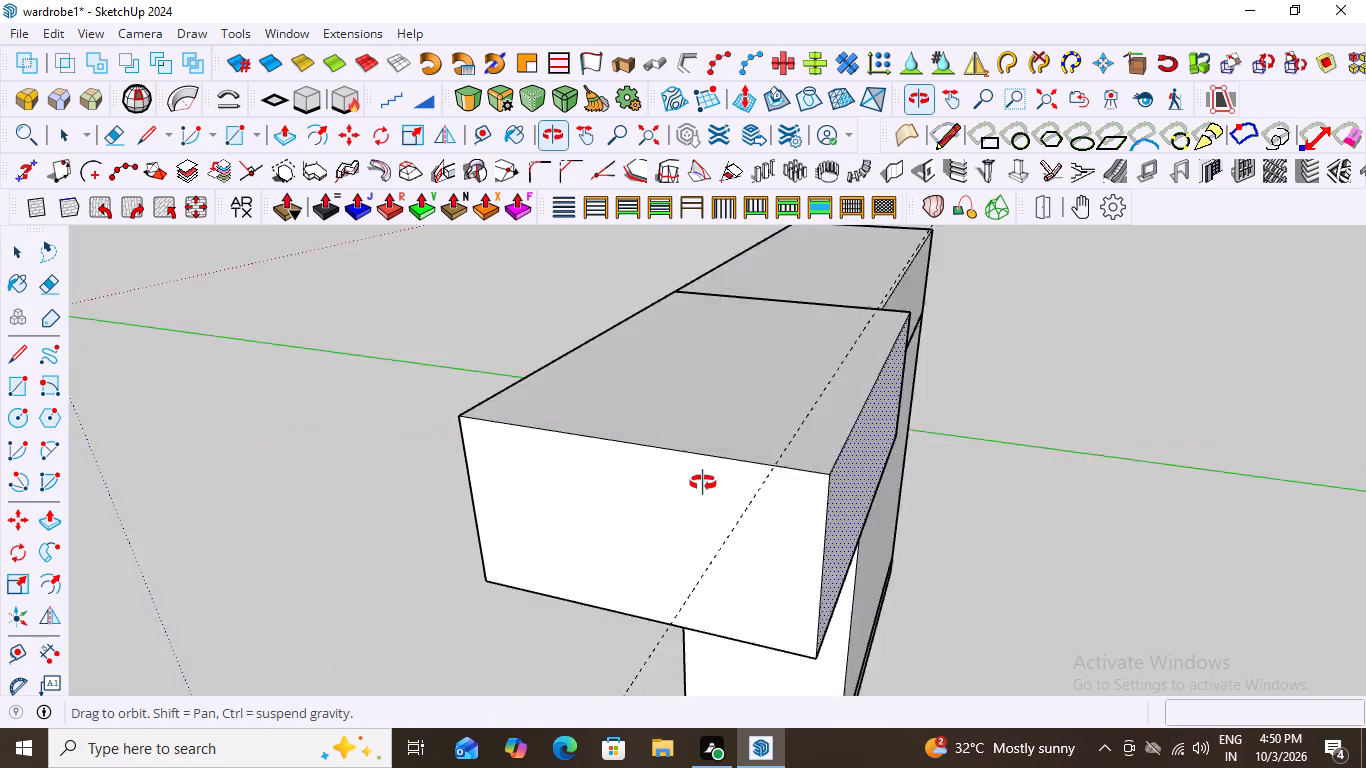
pyautogui.moveTo(703, 483); pyautogui.dragTo(637, 483, button='middle')
pyautogui.scroll(-7, 527, 441)
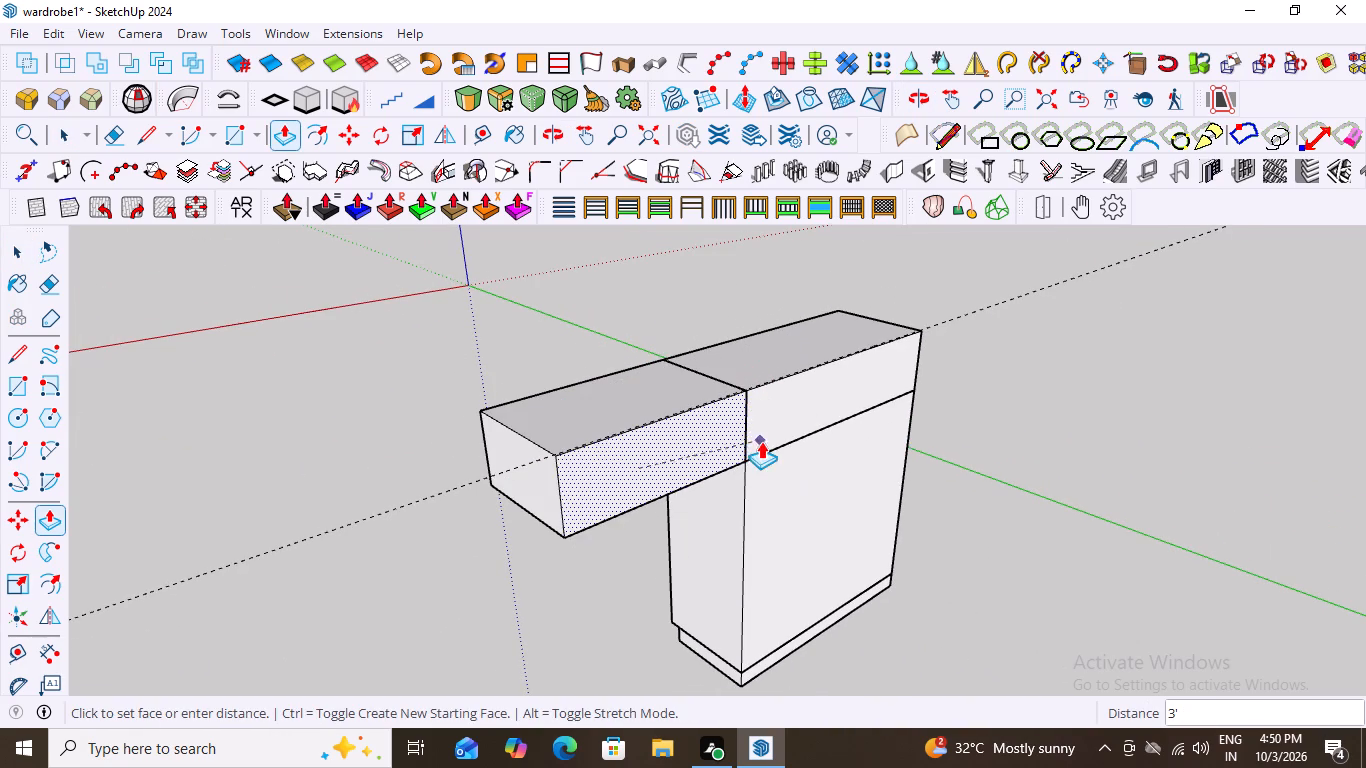
pyautogui.scroll(4, 743, 459)
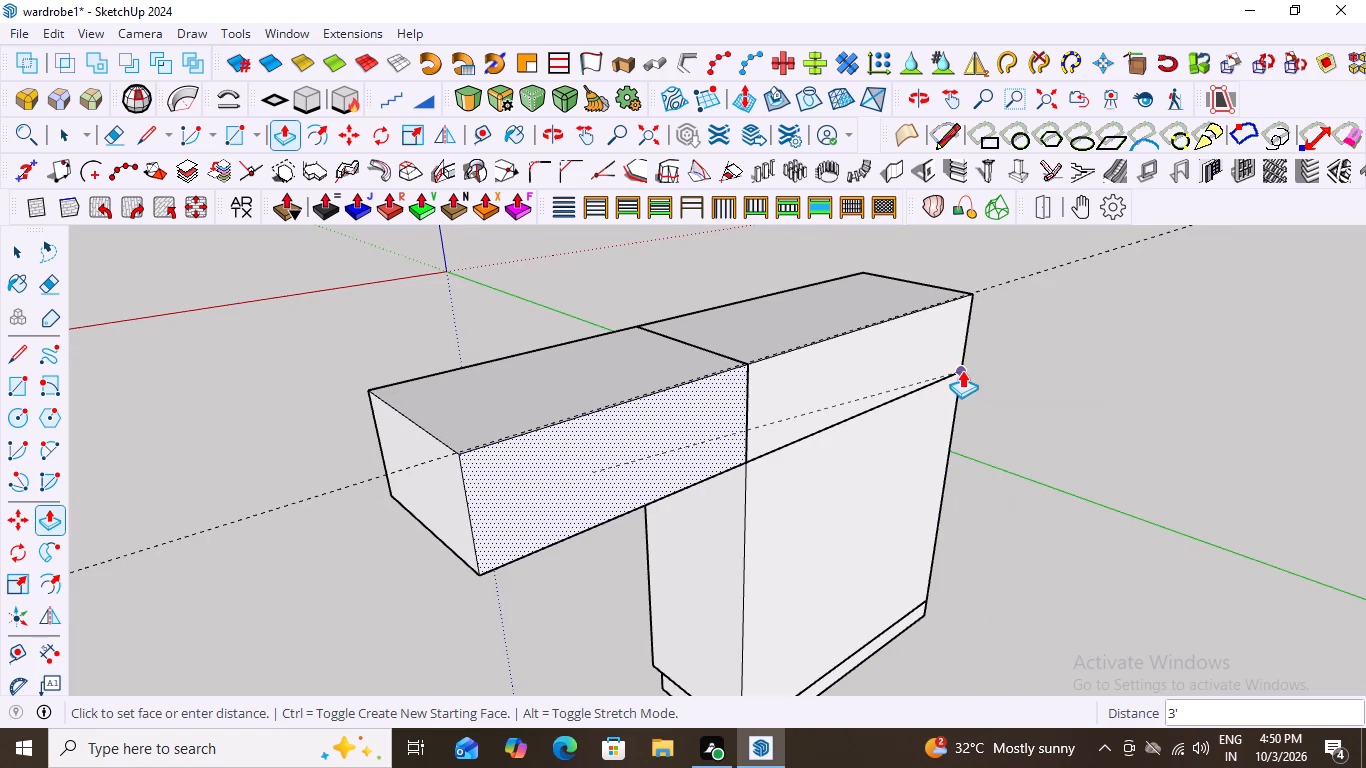
pyautogui.scroll(11, 962, 370)
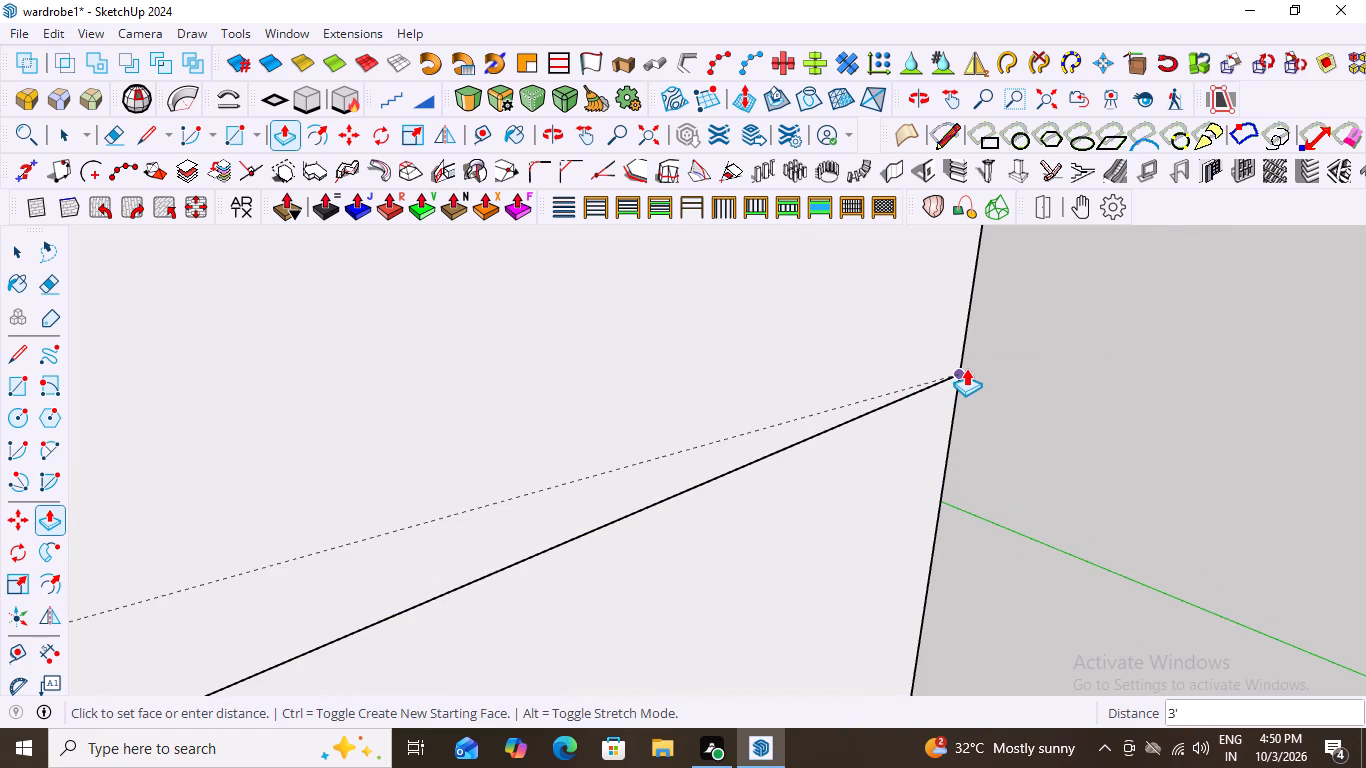
pyautogui.click(966, 368)
pyautogui.scroll(-20, 1034, 377)
pyautogui.scroll(-12, 1034, 377)
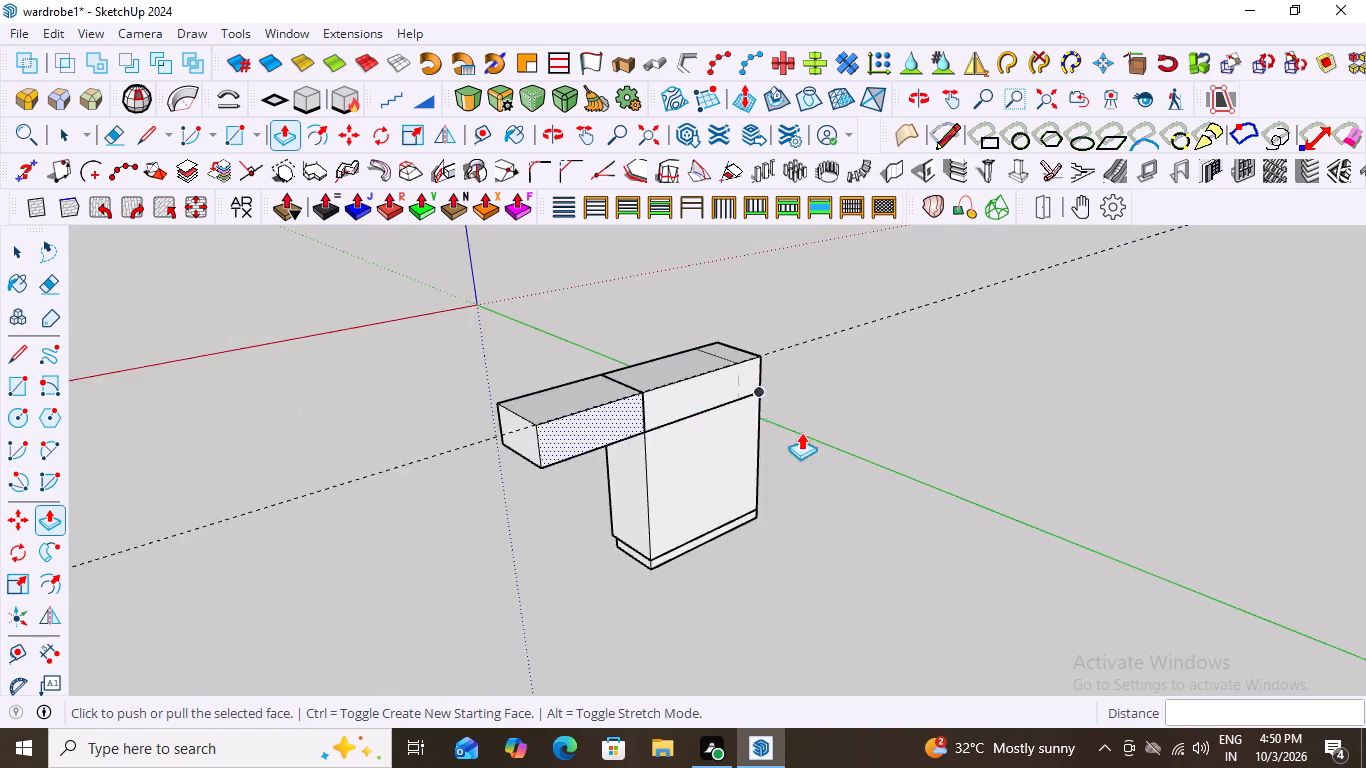
pyautogui.scroll(-2, 801, 432)
pyautogui.press('space')
pyautogui.click(403, 417)
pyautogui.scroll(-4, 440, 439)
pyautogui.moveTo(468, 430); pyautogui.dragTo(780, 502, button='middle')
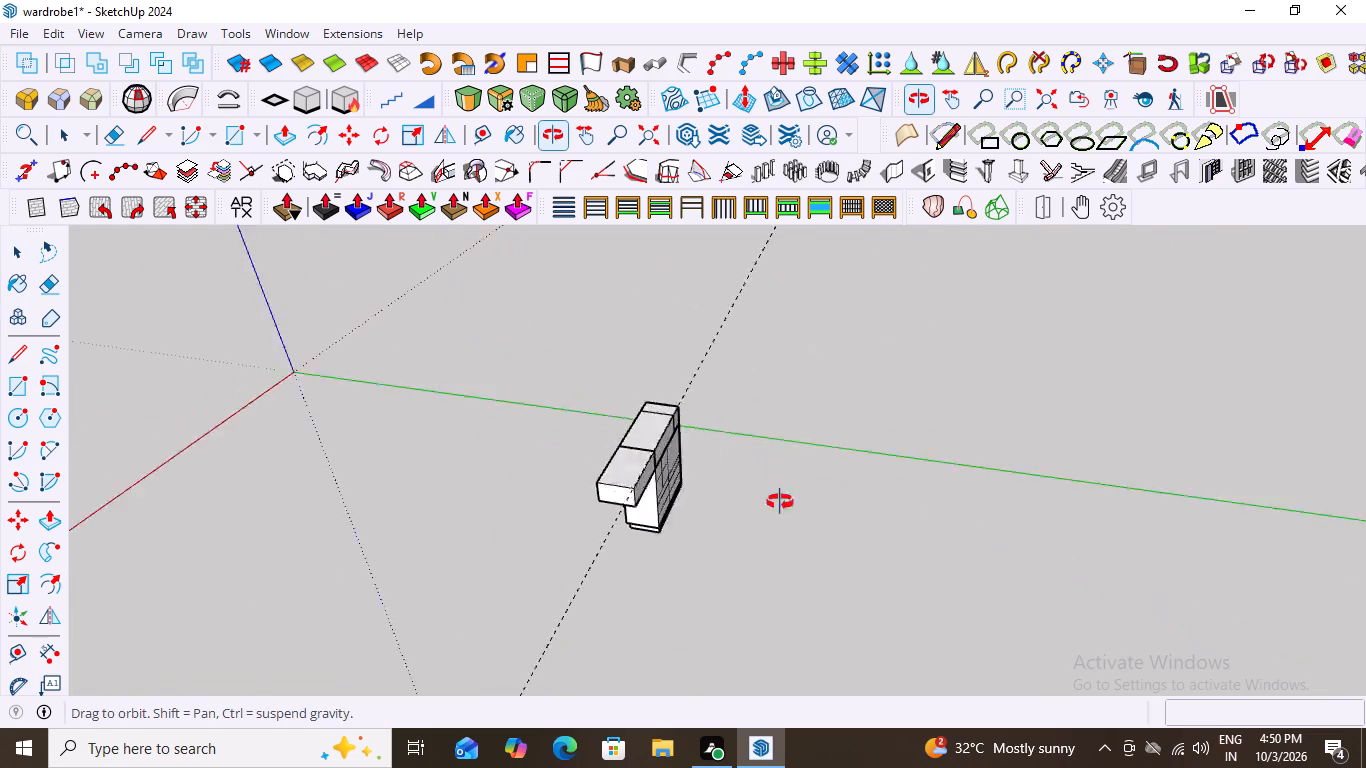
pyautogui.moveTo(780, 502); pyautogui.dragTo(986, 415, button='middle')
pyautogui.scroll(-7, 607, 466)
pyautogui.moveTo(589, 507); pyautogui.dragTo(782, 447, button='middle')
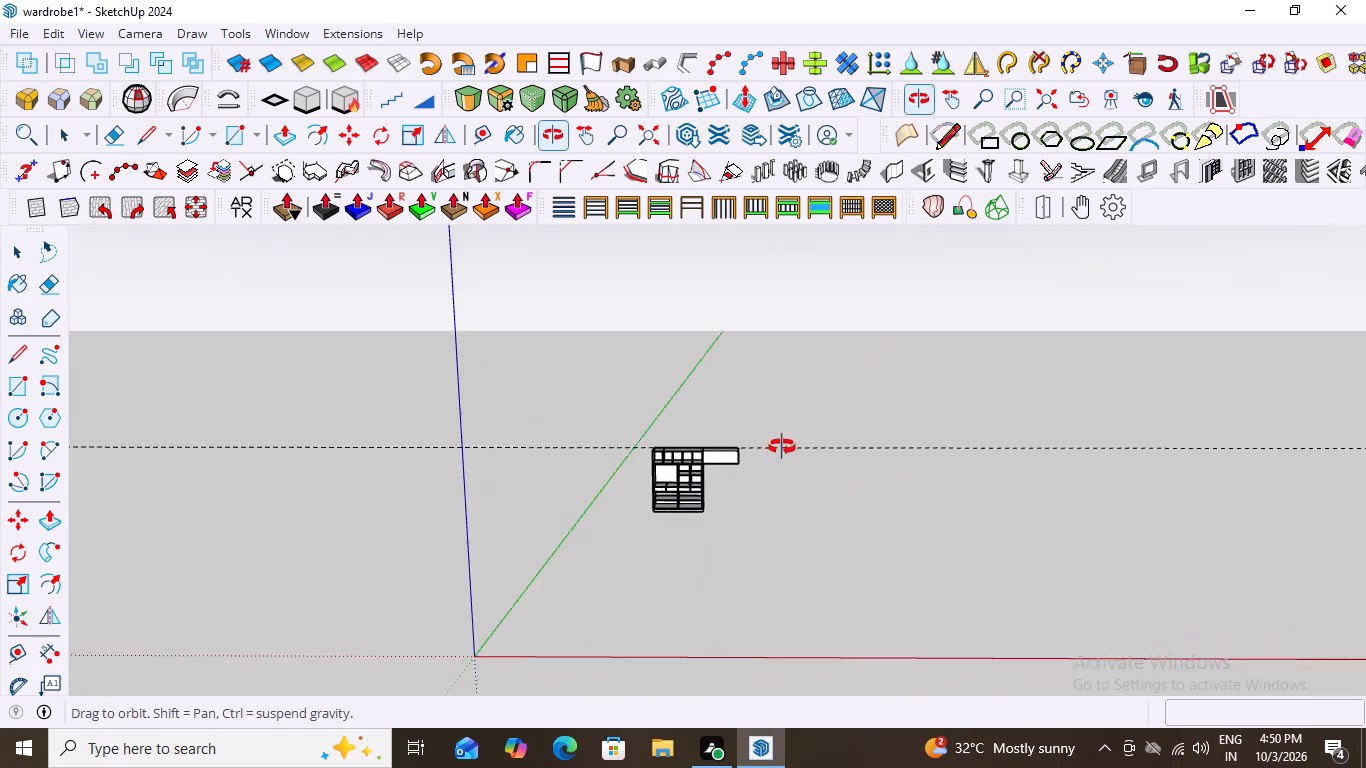
# Examine the wardrobe and the new box beside its top cabinet as a whole, from the front and both sides.
pyautogui.moveTo(782, 447); pyautogui.dragTo(810, 464, button='middle')
pyautogui.scroll(3, 581, 456)
pyautogui.scroll(8, 687, 470)
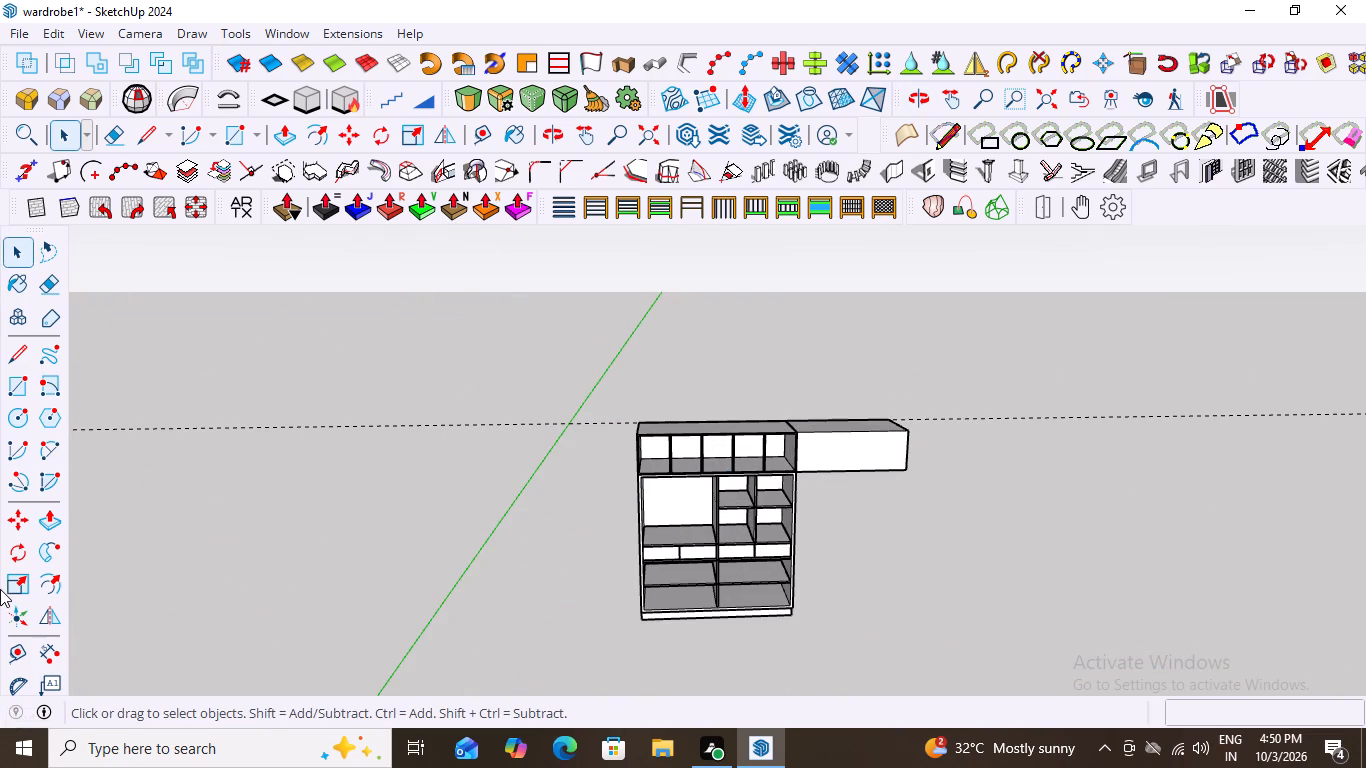
pyautogui.scroll(-10, 626, 393)
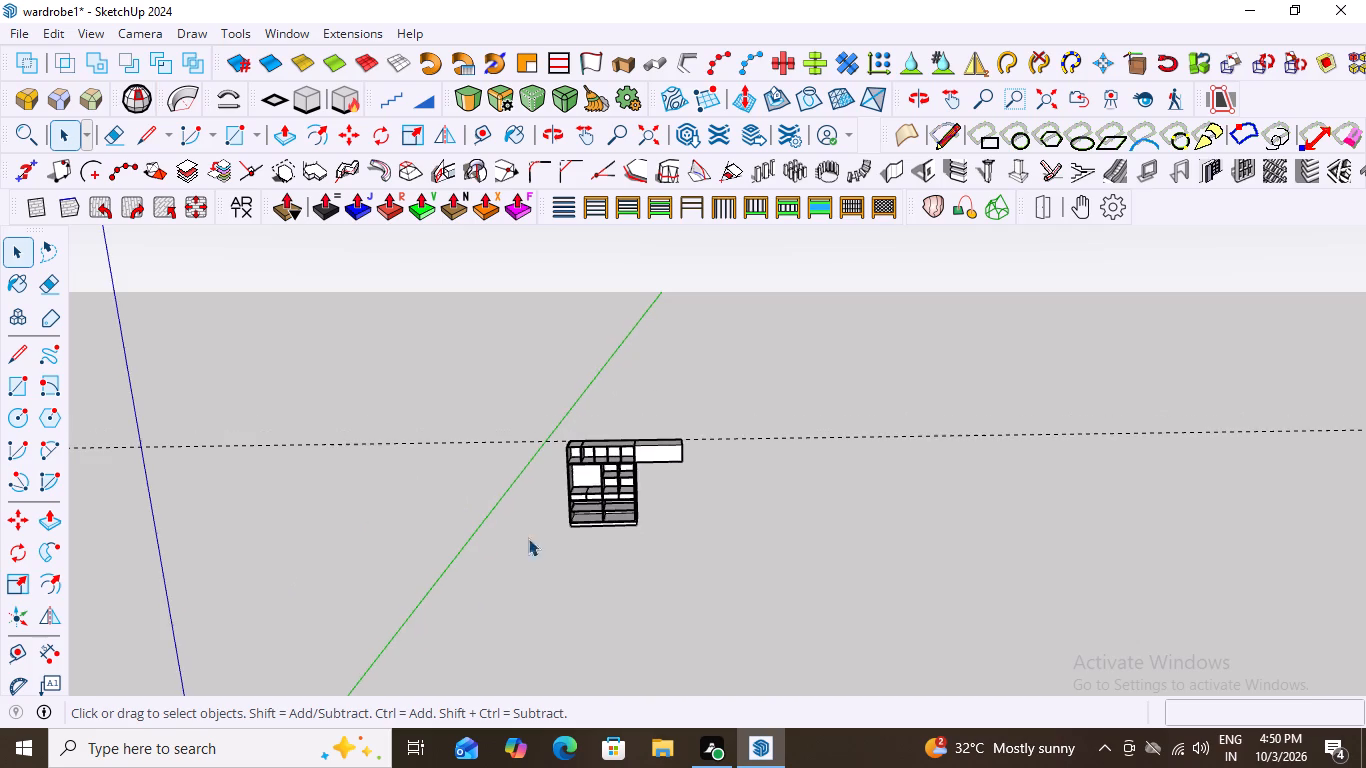
pyautogui.scroll(-1, 528, 538)
pyautogui.moveTo(626, 485); pyautogui.dragTo(688, 439, button='middle')
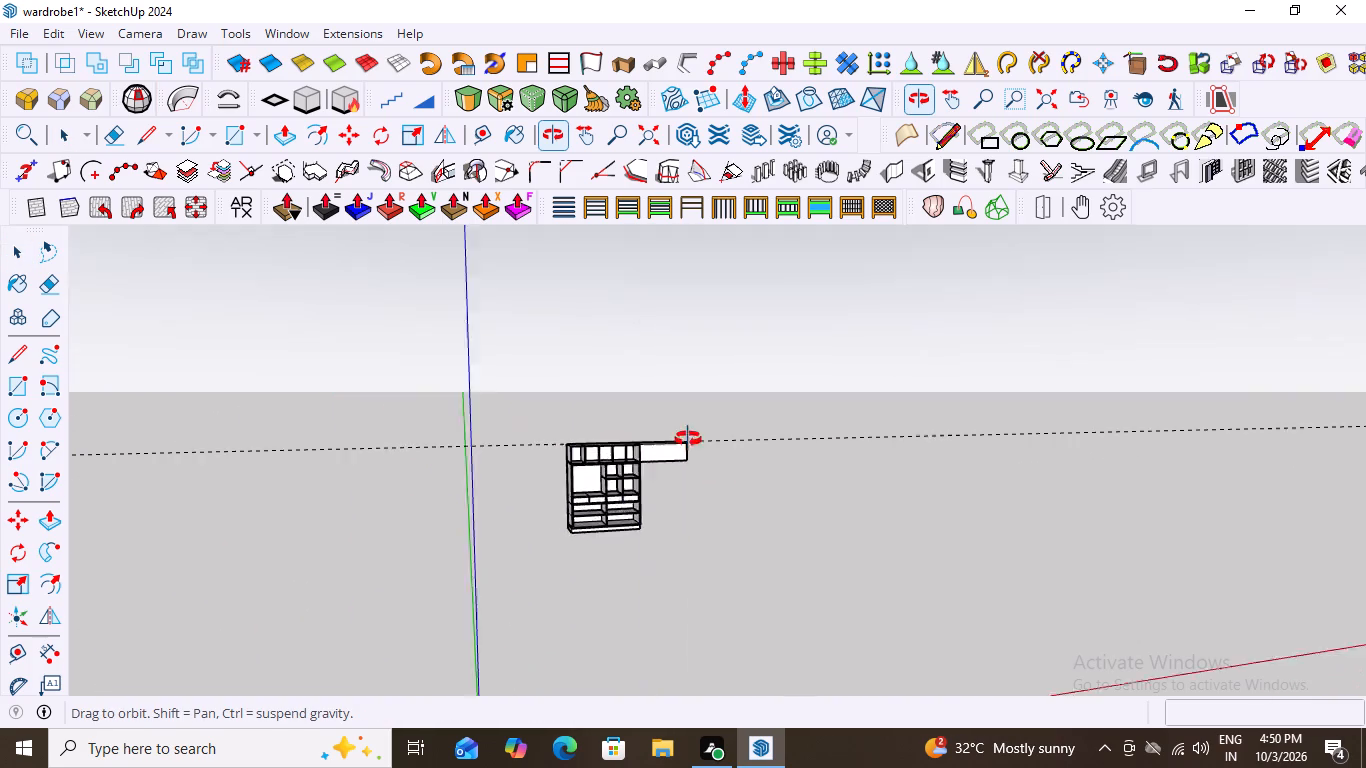
pyautogui.moveTo(688, 439); pyautogui.dragTo(660, 519, button='middle')
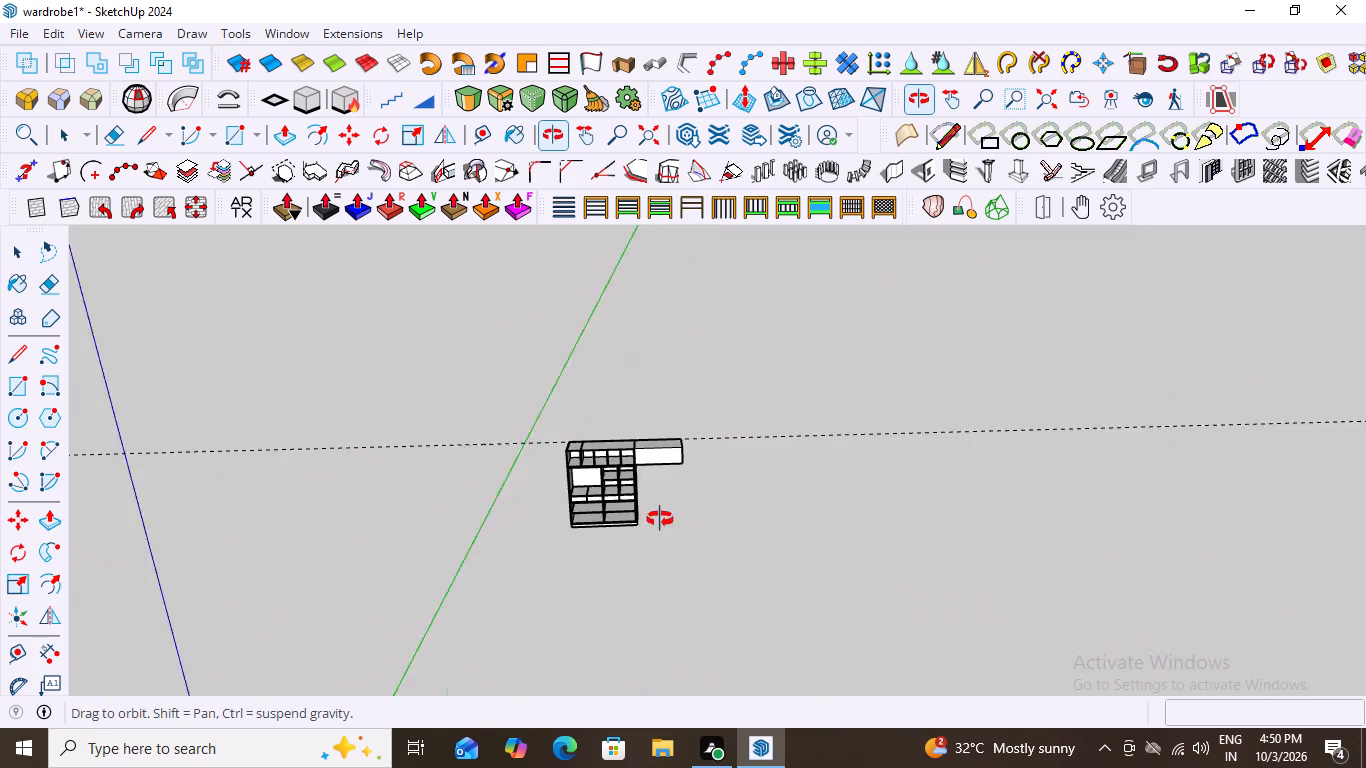
pyautogui.moveTo(660, 519); pyautogui.dragTo(752, 496, button='middle')
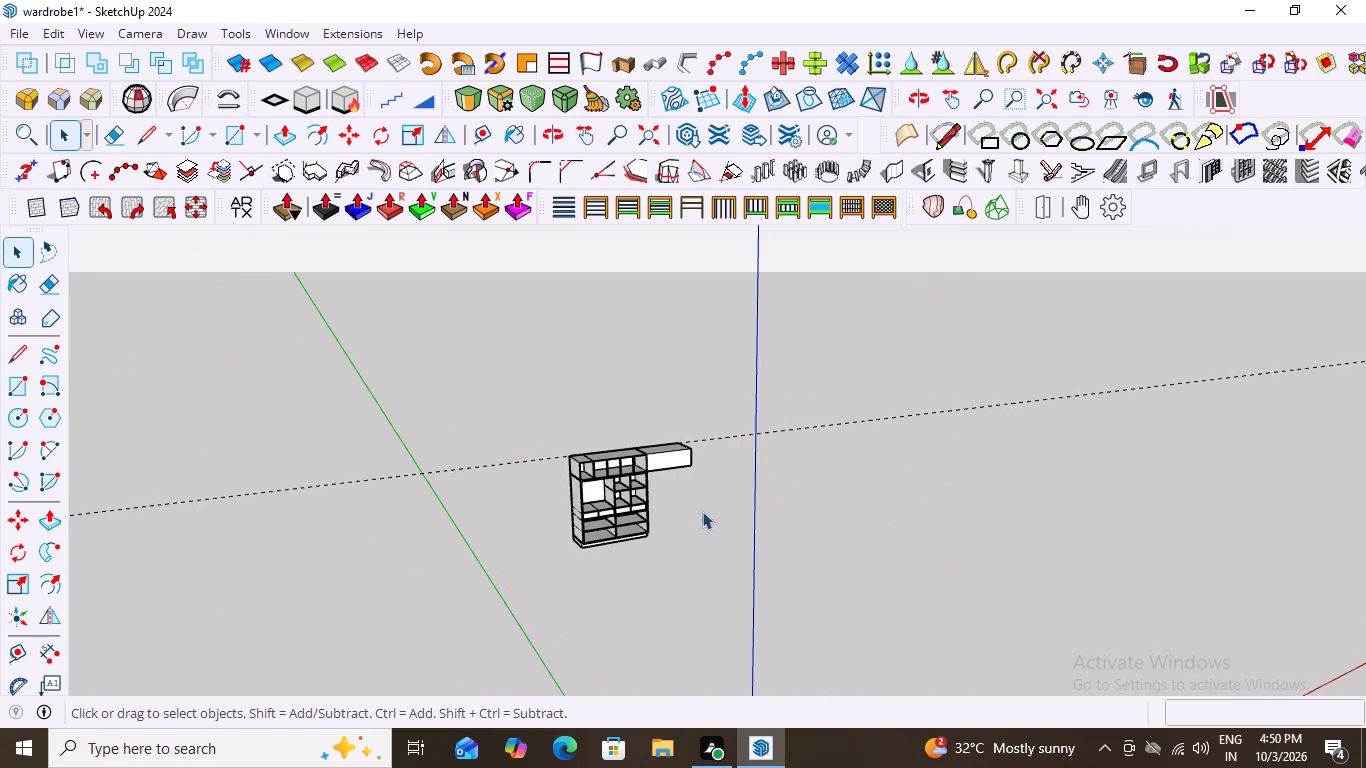
pyautogui.scroll(-3, 626, 509)
pyautogui.scroll(-2, 536, 515)
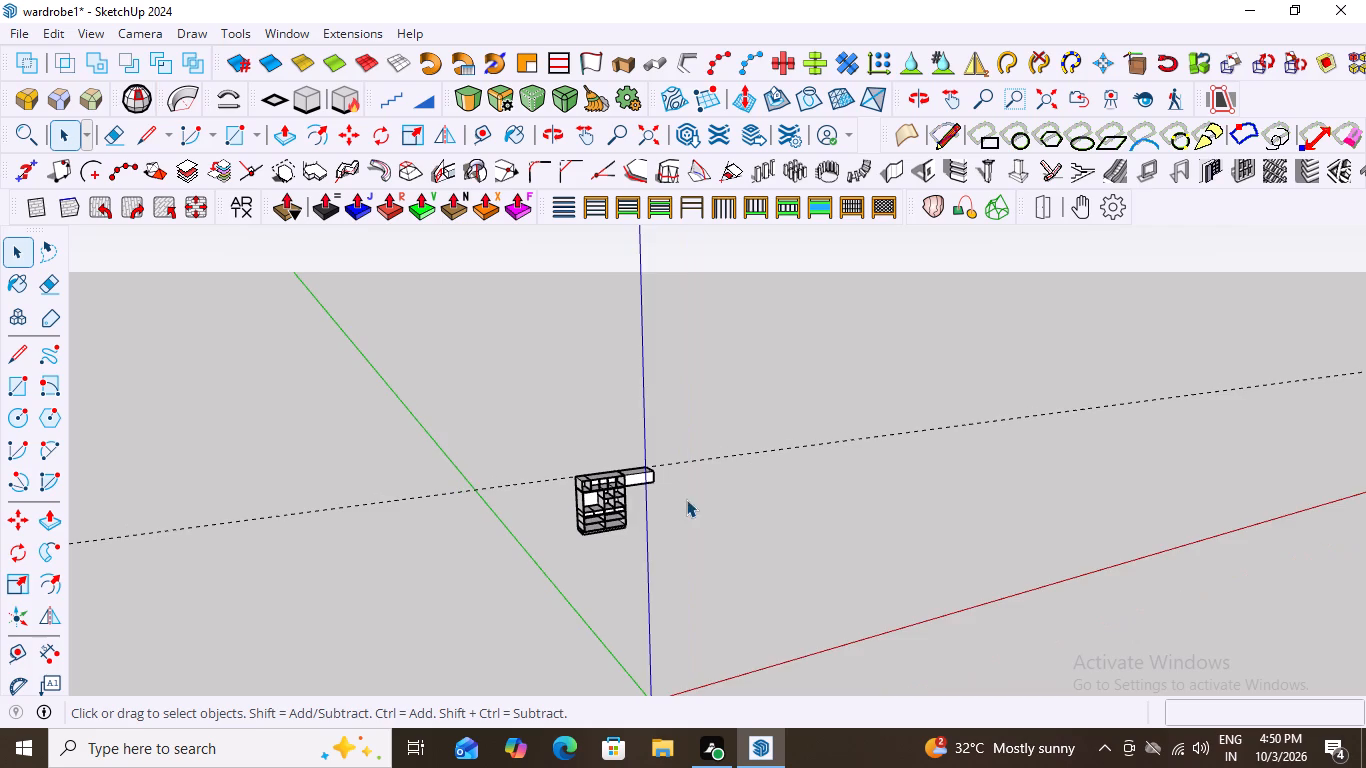
pyautogui.scroll(-3, 480, 499)
pyautogui.scroll(-1, 737, 469)
pyautogui.scroll(-4, 509, 508)
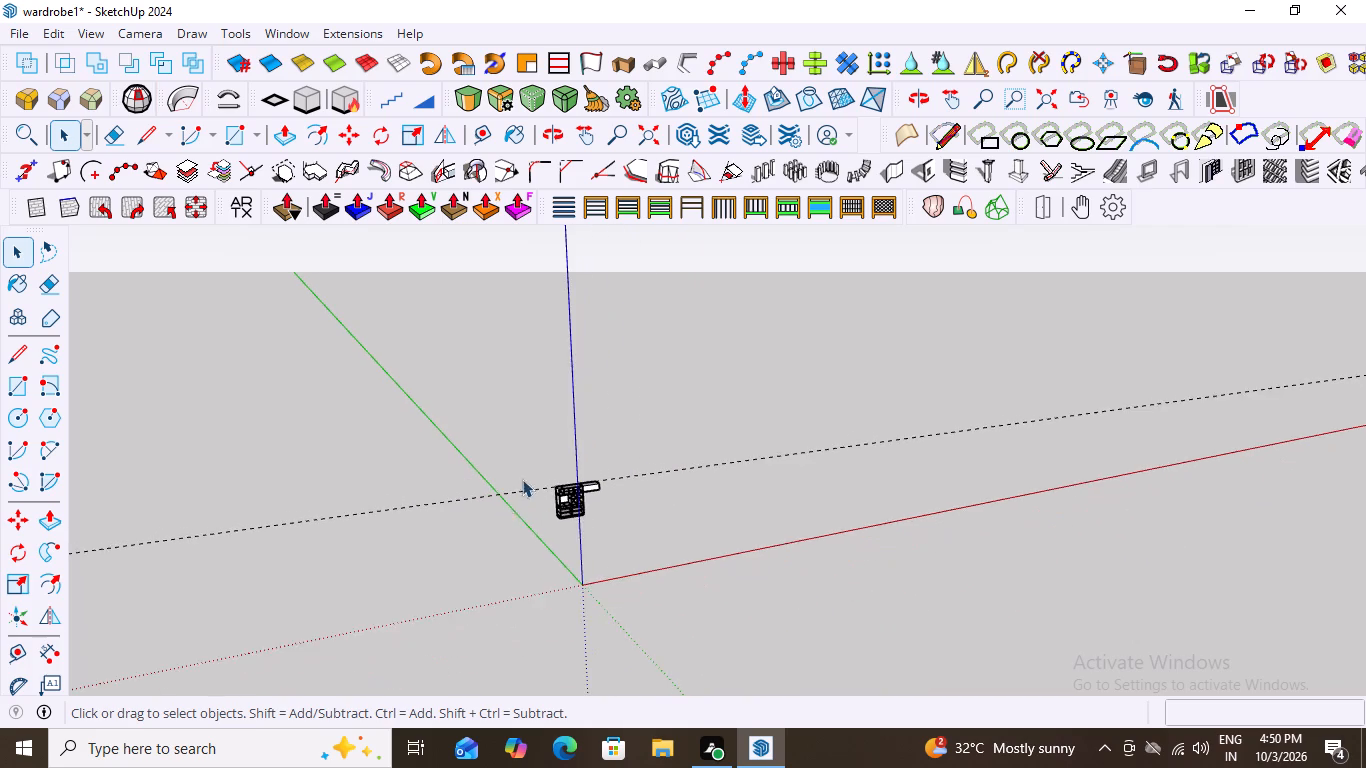
pyautogui.scroll(-4, 522, 479)
pyautogui.scroll(-2, 406, 612)
pyautogui.scroll(-4, 621, 468)
pyautogui.scroll(8, 643, 434)
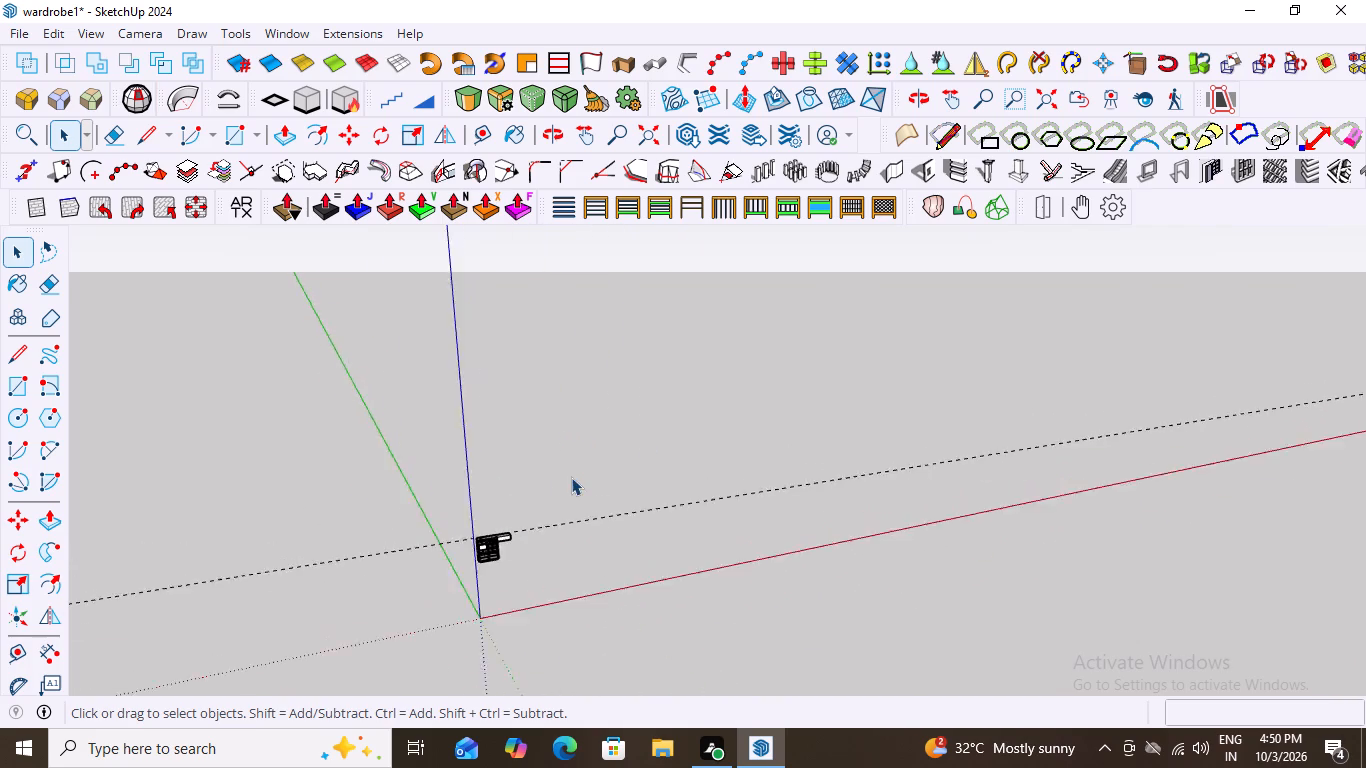
pyautogui.scroll(8, 571, 477)
pyautogui.scroll(7, 319, 594)
pyautogui.scroll(-10, 463, 568)
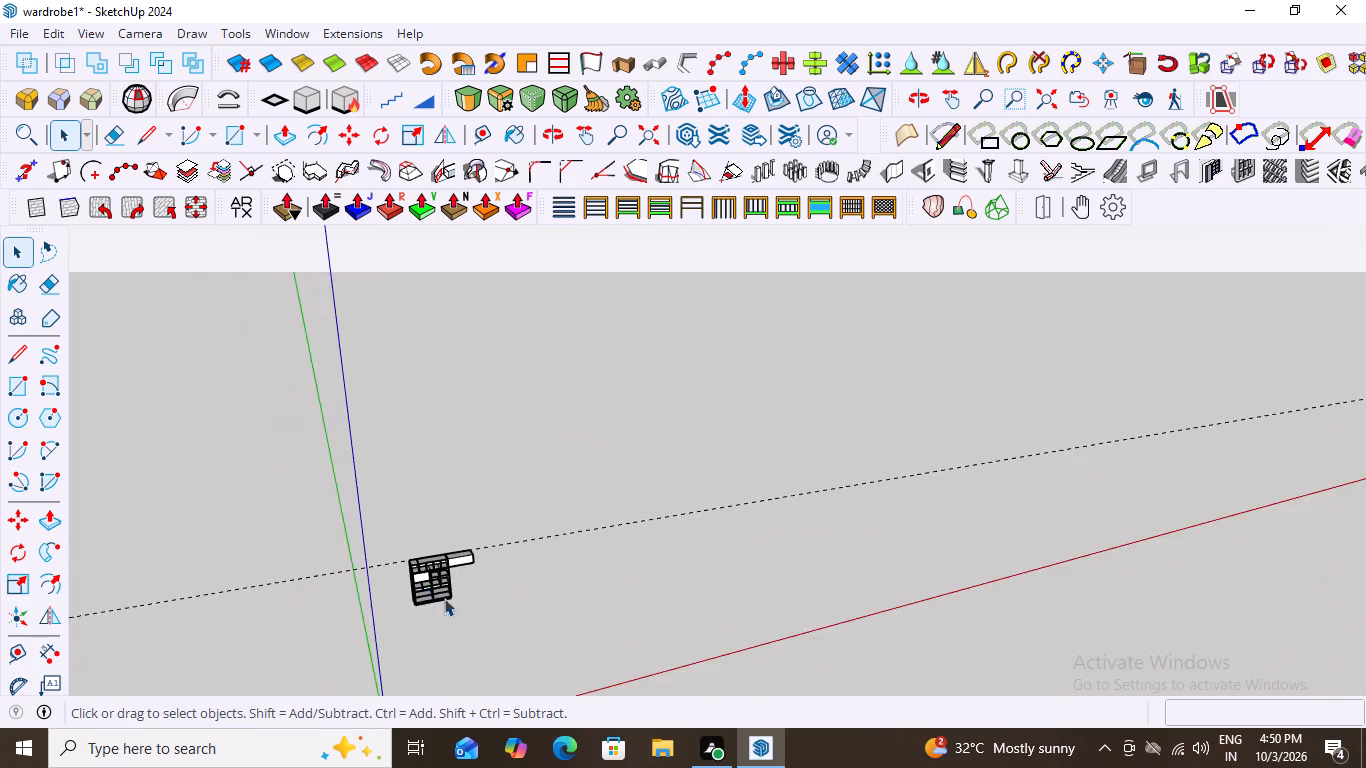
pyautogui.moveTo(460, 606); pyautogui.dragTo(341, 607, button='middle')
pyautogui.scroll(16, 462, 533)
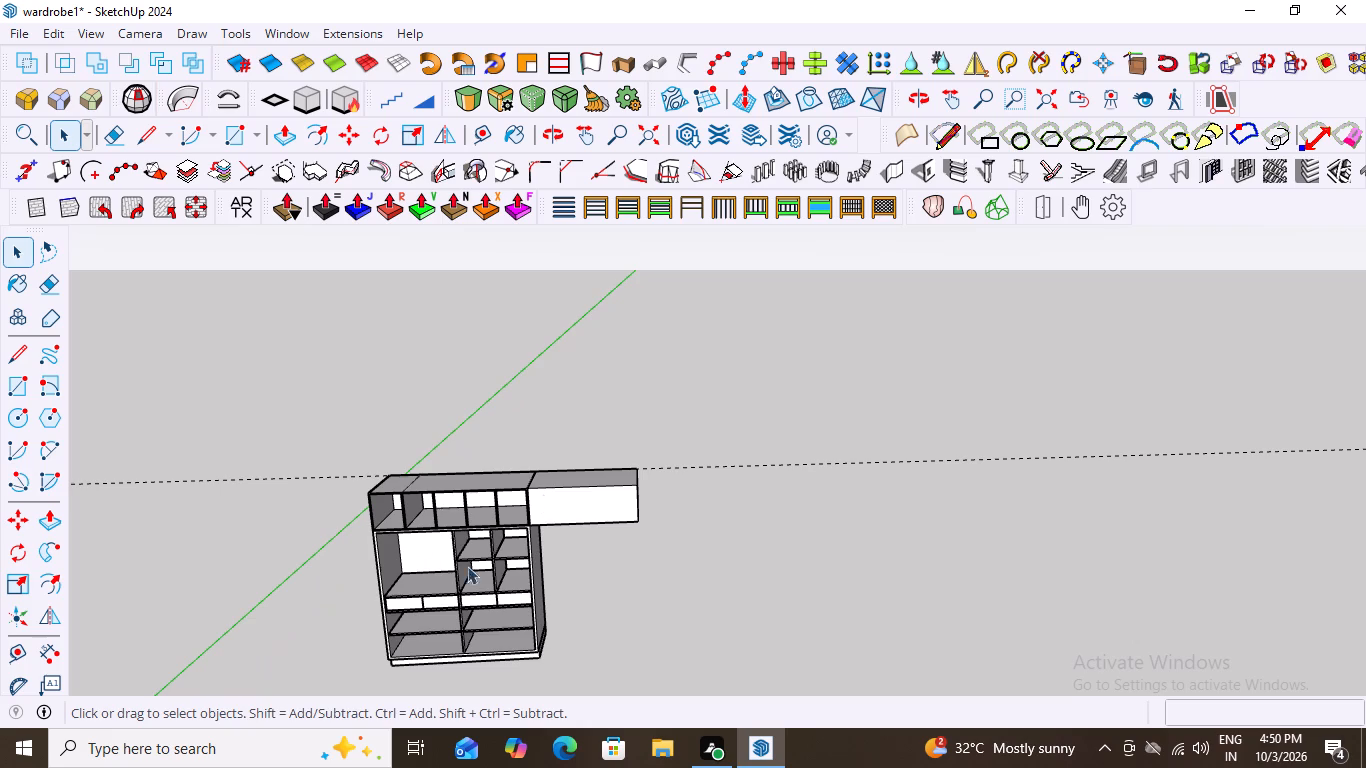
pyautogui.moveTo(464, 567); pyautogui.dragTo(519, 527, button='middle')
pyautogui.scroll(1, 521, 524)
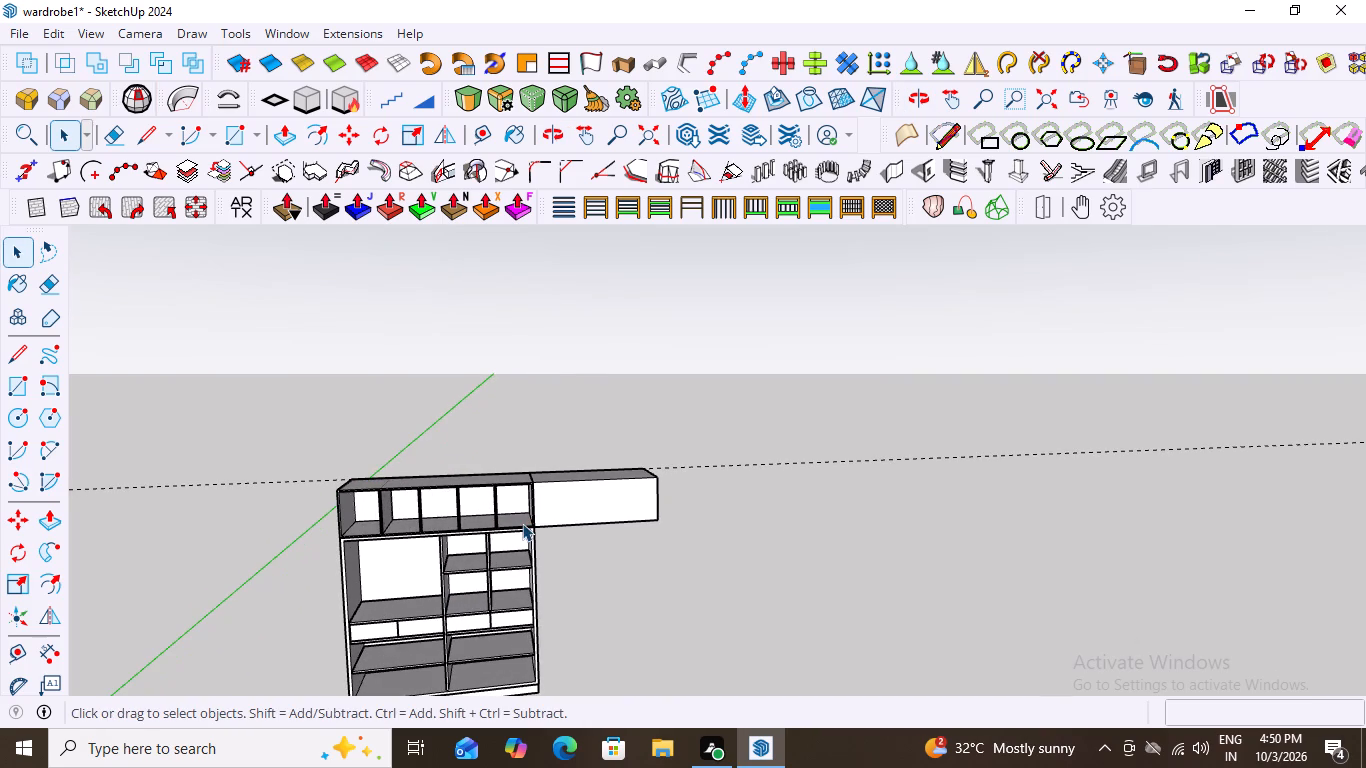
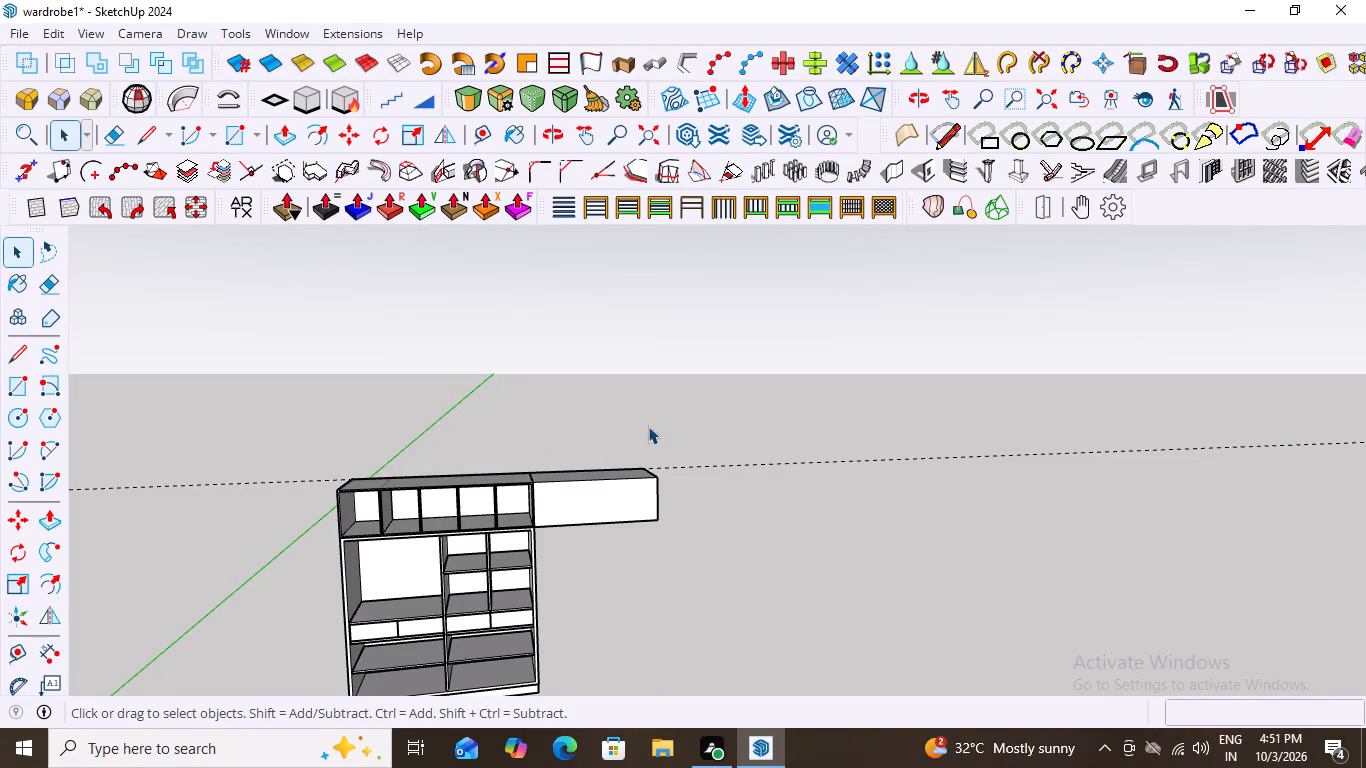
# Examine the wardrobe's upper loft unit and the solid box extending from its side from several angles.
pyautogui.scroll(-9, 667, 414)
pyautogui.moveTo(667, 487); pyautogui.dragTo(593, 507, button='middle')
pyautogui.scroll(5, 578, 483)
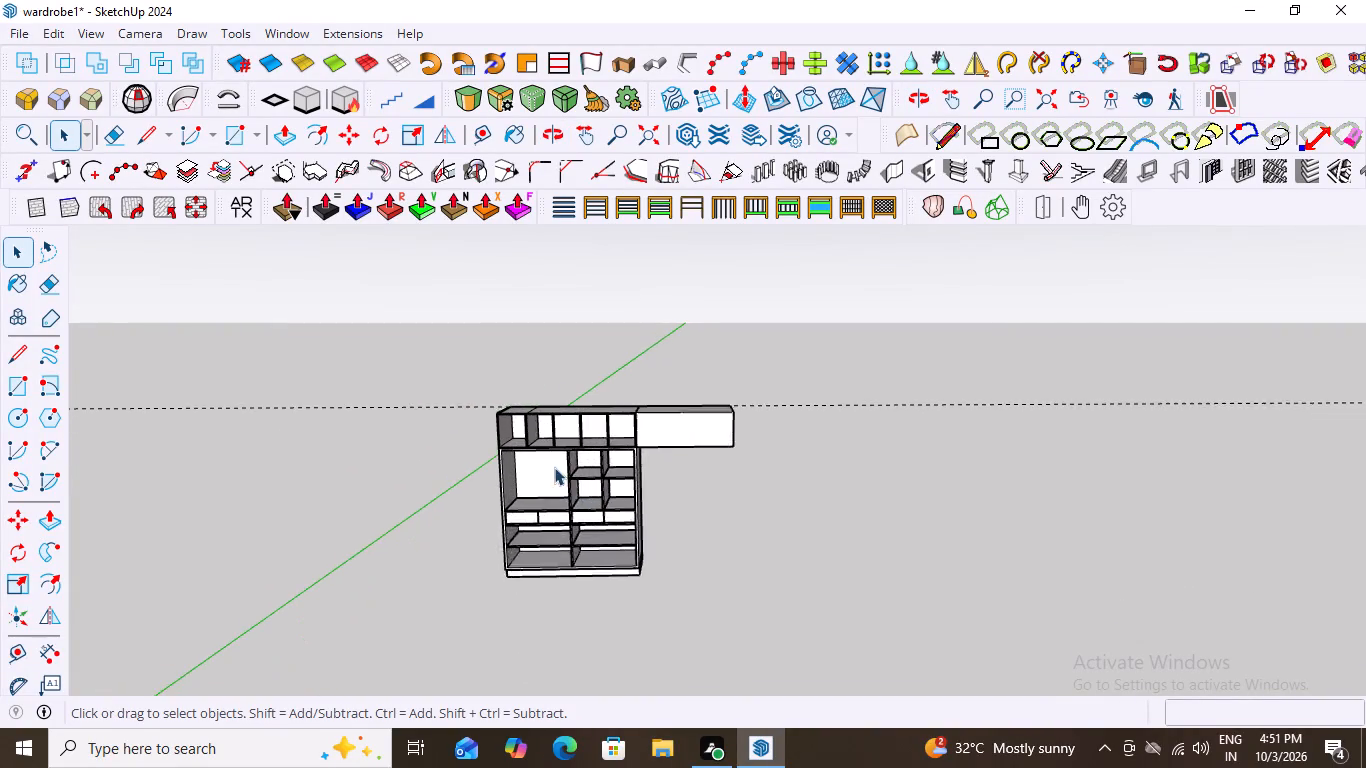
pyautogui.scroll(9, 554, 467)
pyautogui.moveTo(586, 425); pyautogui.dragTo(416, 445, button='middle')
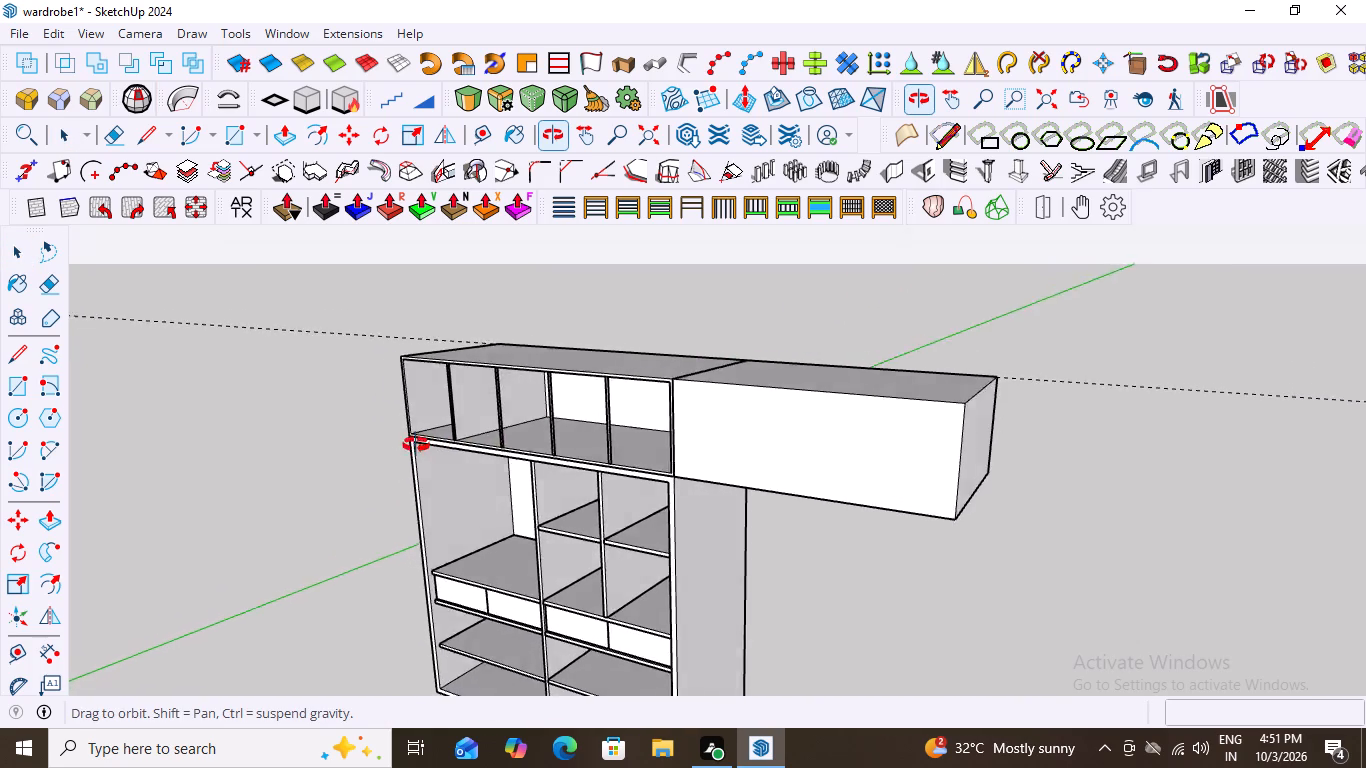
pyautogui.moveTo(416, 445); pyautogui.dragTo(500, 455, button='middle')
pyautogui.scroll(-2, 792, 411)
pyautogui.moveTo(646, 431); pyautogui.dragTo(733, 419, button='middle')
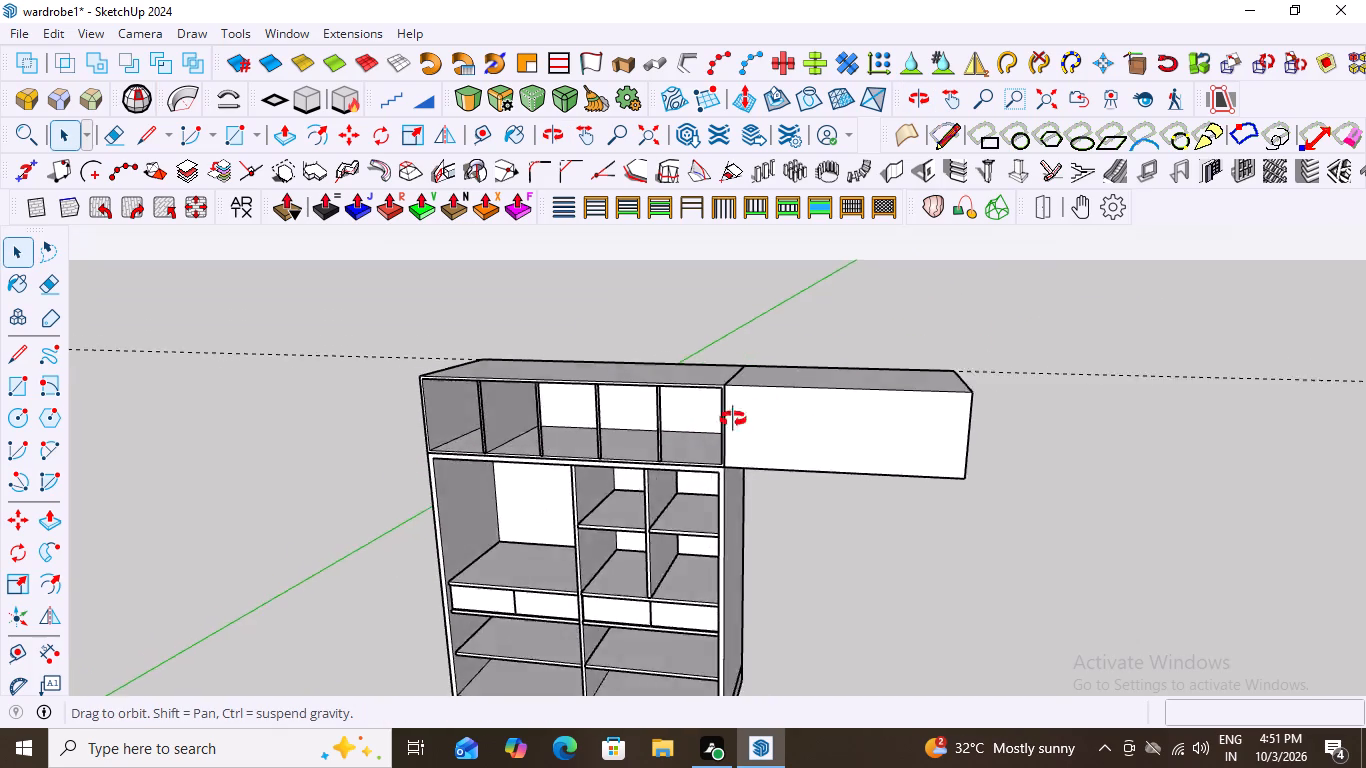
pyautogui.moveTo(733, 419); pyautogui.dragTo(810, 378, button='middle')
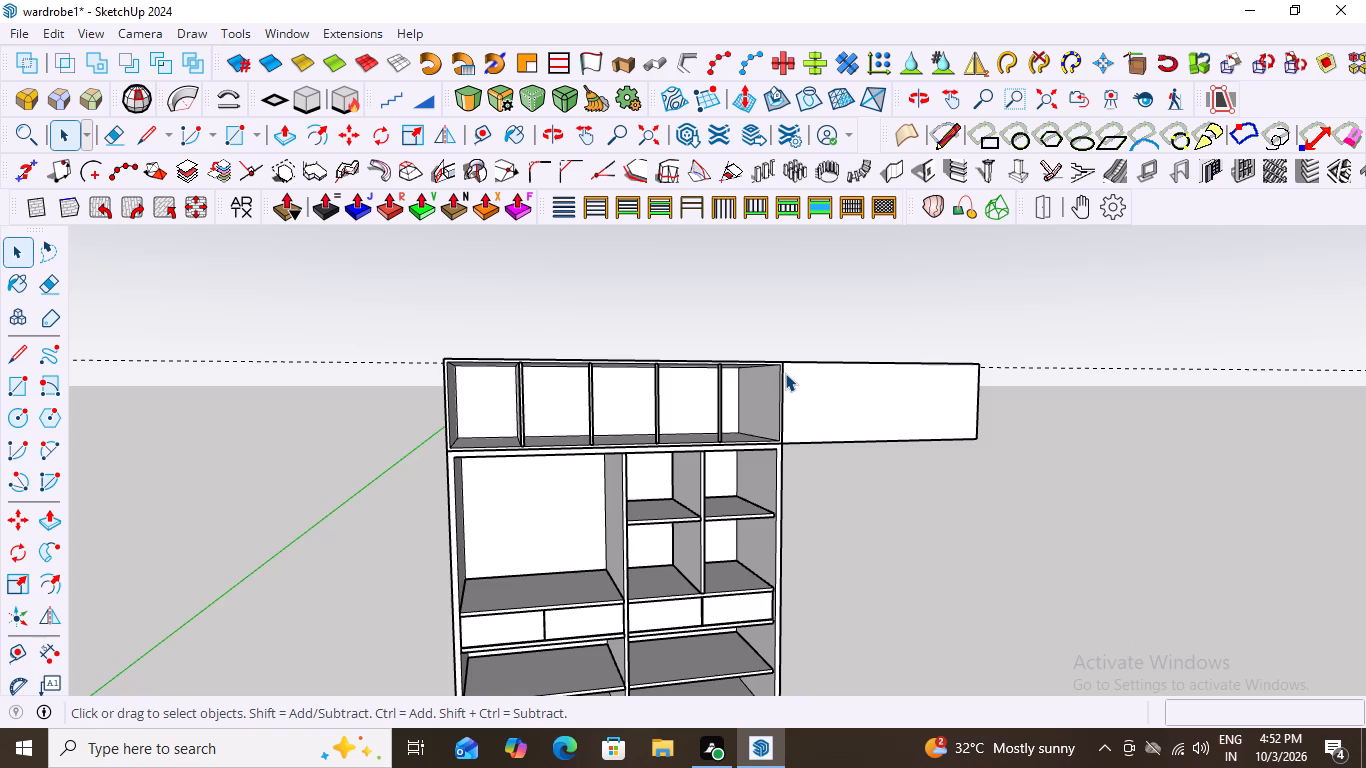
# Undo the box extending beside the loft unit and the recess behind its four right-hand compartments.
pyautogui.press('space')
pyautogui.hotkey('ctrl', 'z')
pyautogui.hotkey('ctrl', 'z')
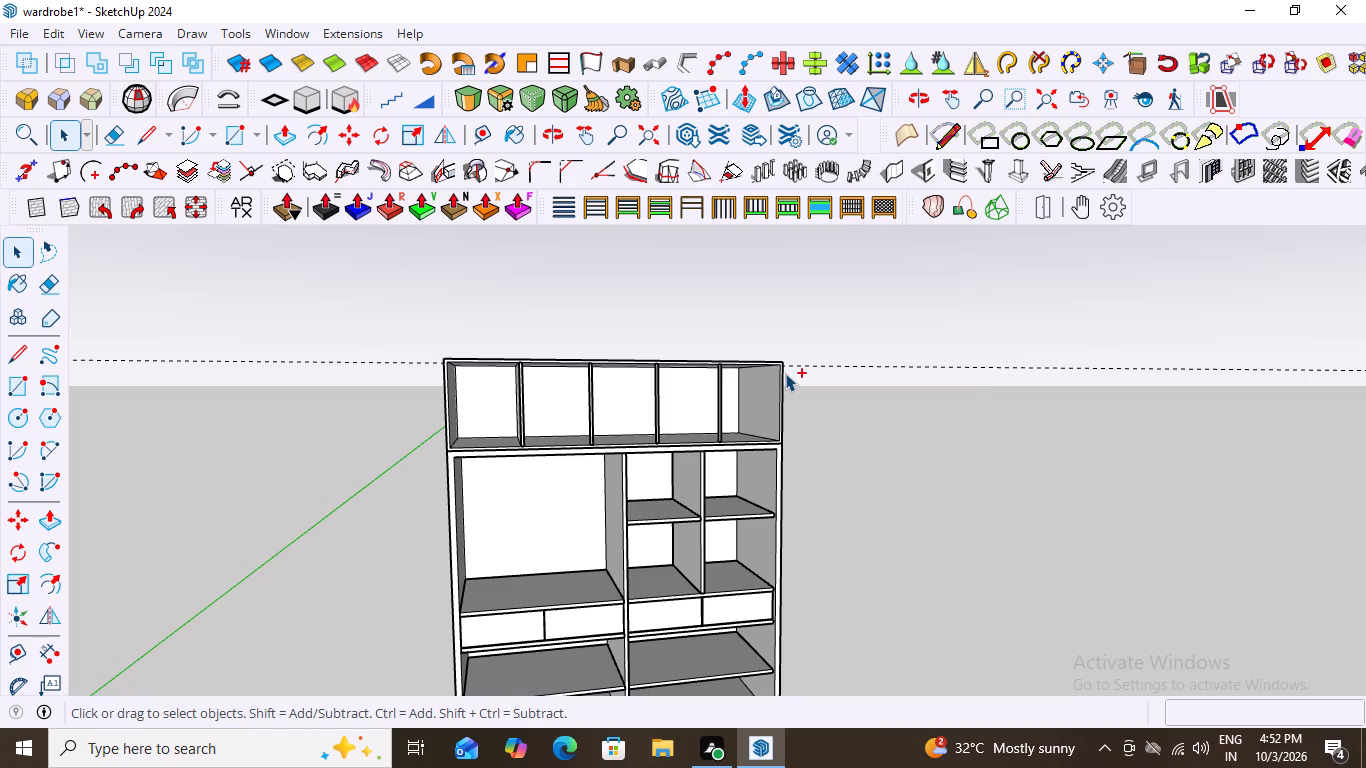
pyautogui.hotkey('ctrl', 'z')
pyautogui.hotkey('ctrl', 'z')
pyautogui.hotkey('ctrl', 'z')
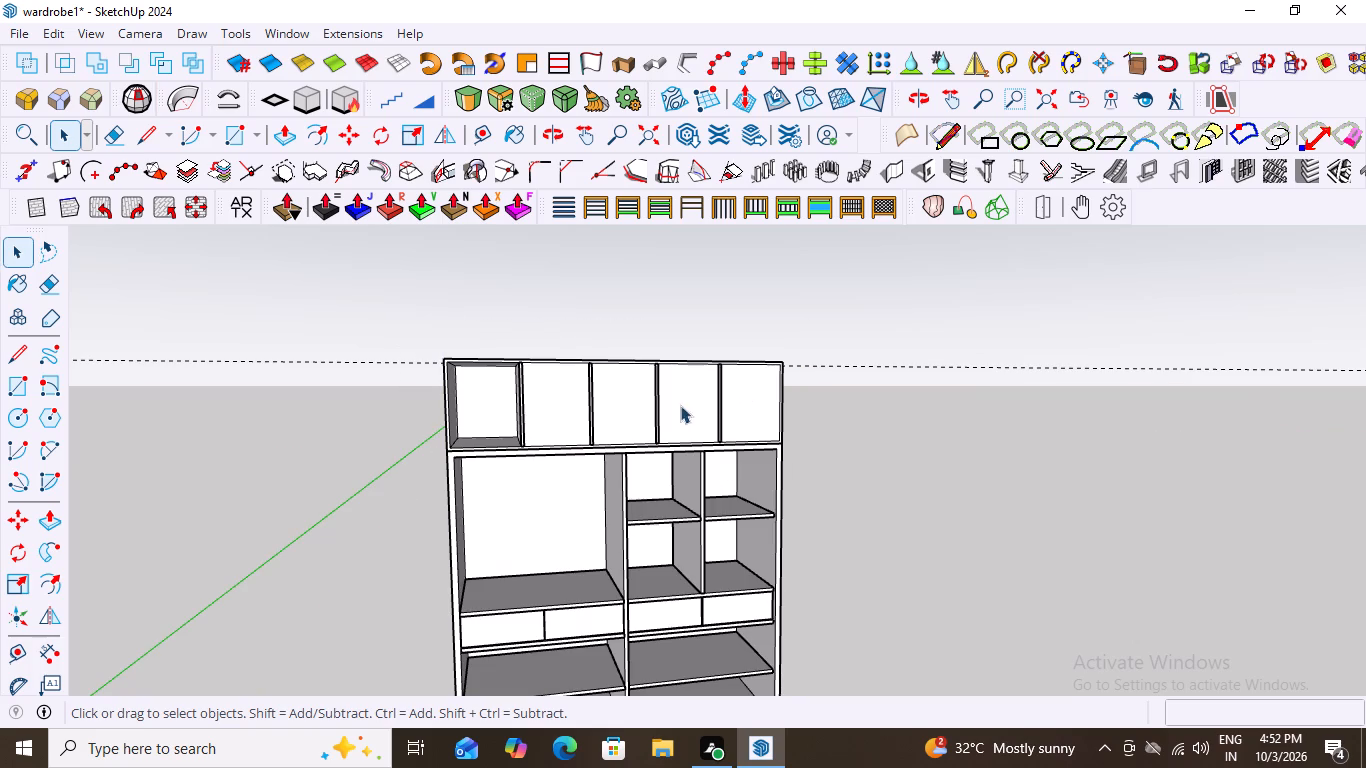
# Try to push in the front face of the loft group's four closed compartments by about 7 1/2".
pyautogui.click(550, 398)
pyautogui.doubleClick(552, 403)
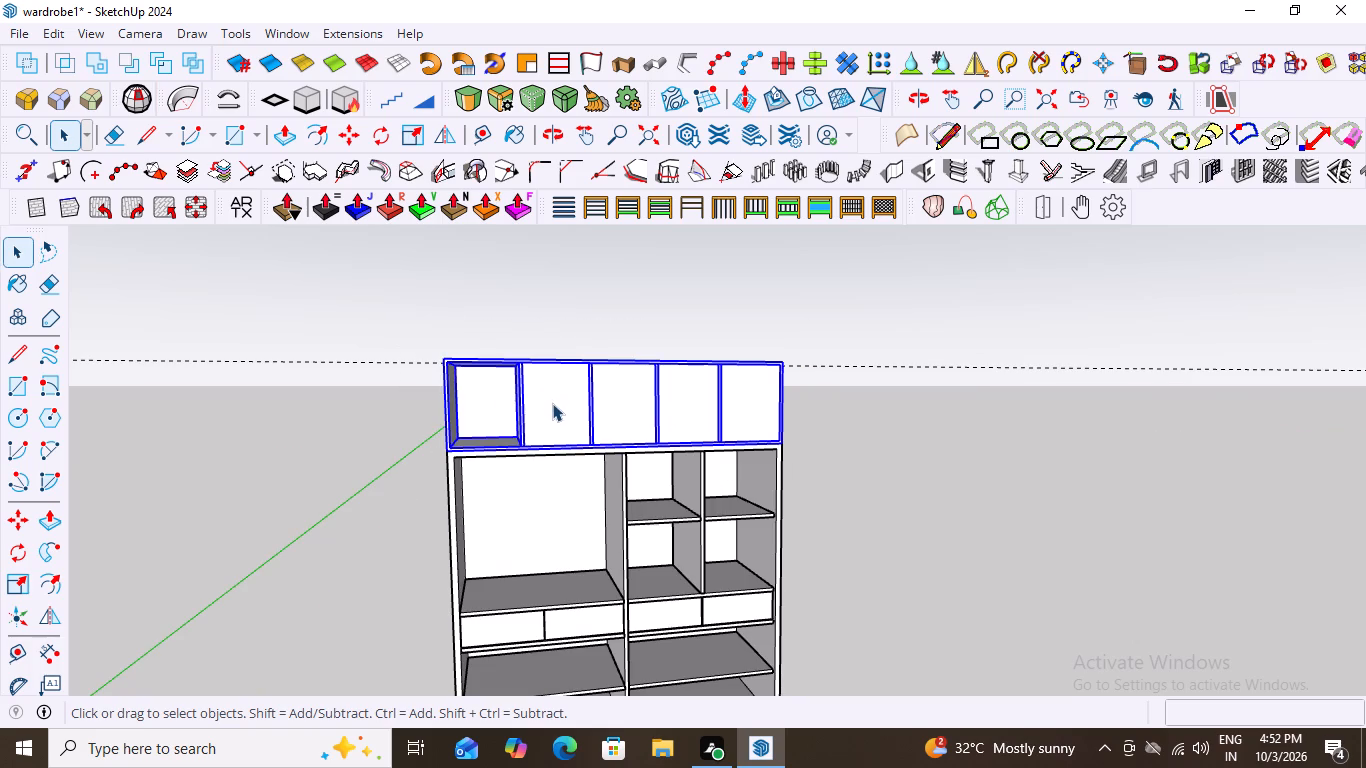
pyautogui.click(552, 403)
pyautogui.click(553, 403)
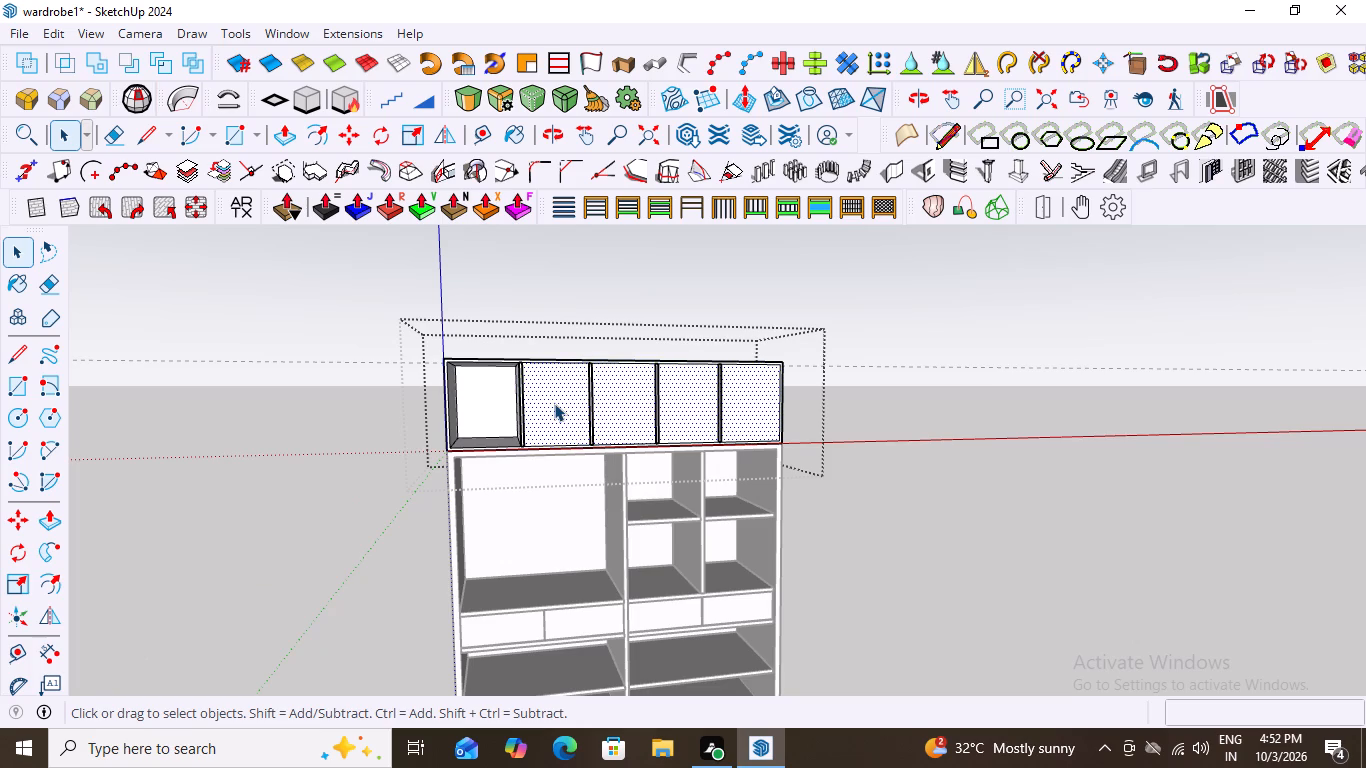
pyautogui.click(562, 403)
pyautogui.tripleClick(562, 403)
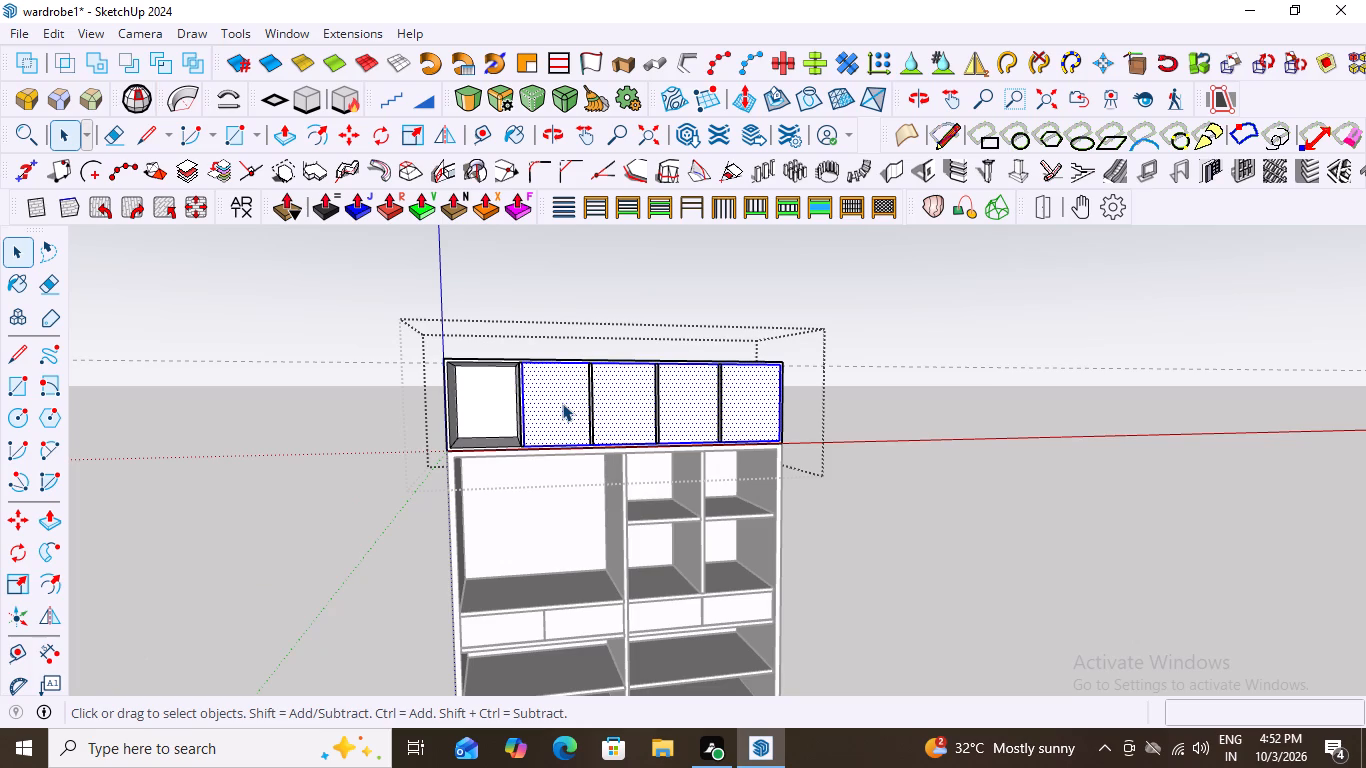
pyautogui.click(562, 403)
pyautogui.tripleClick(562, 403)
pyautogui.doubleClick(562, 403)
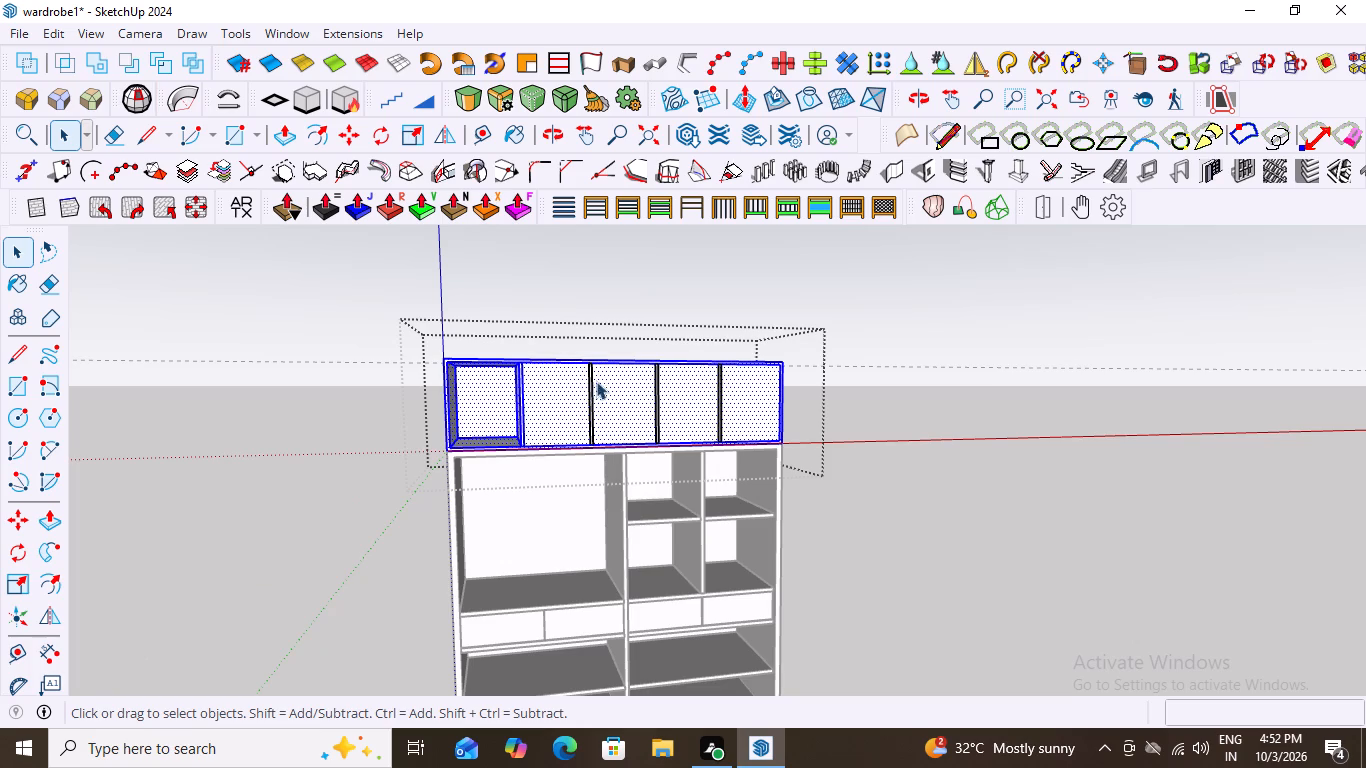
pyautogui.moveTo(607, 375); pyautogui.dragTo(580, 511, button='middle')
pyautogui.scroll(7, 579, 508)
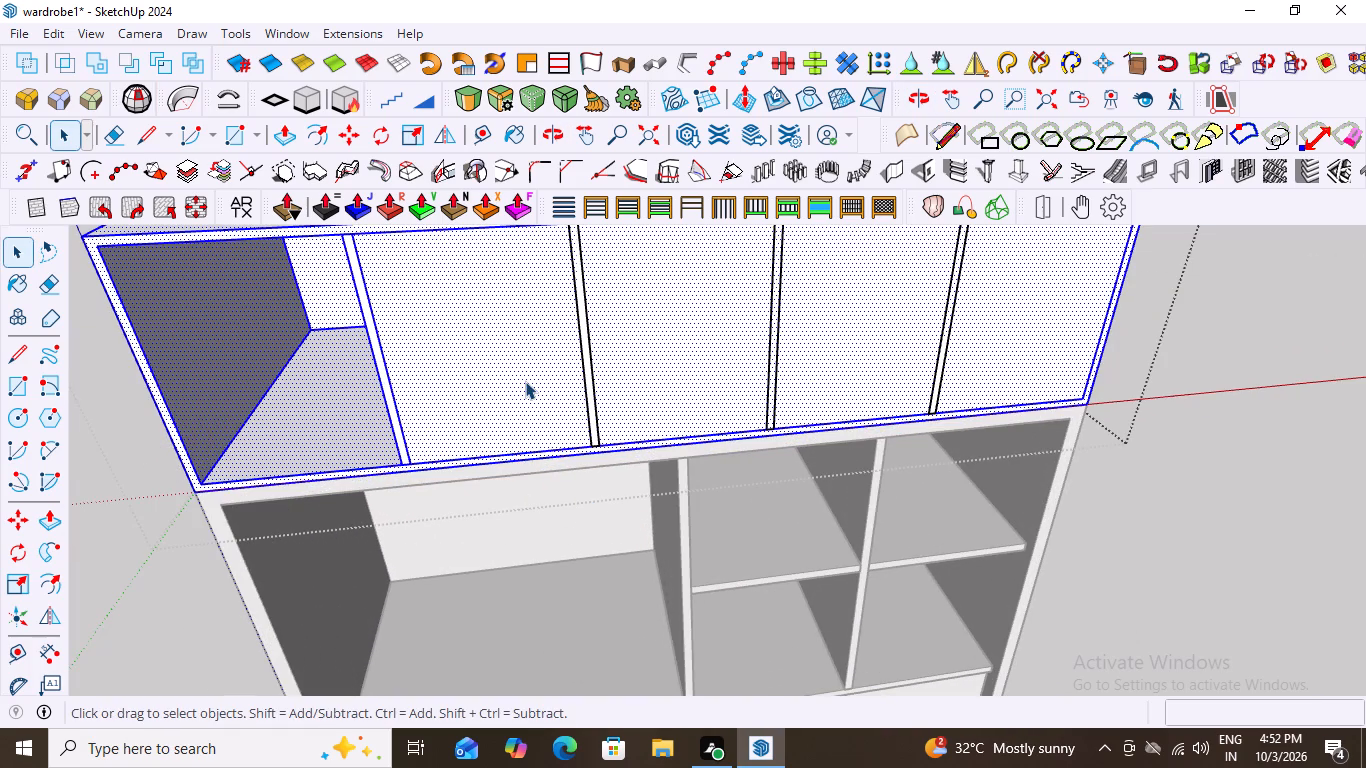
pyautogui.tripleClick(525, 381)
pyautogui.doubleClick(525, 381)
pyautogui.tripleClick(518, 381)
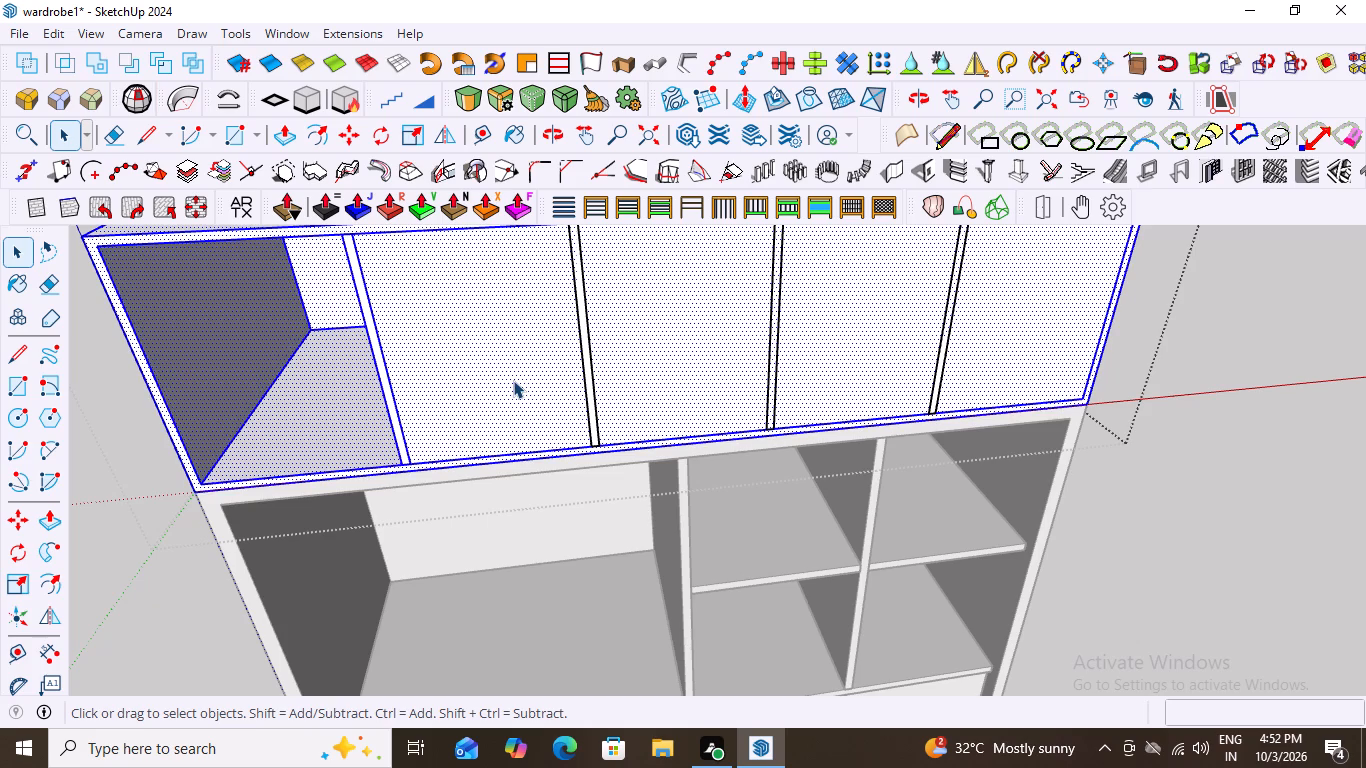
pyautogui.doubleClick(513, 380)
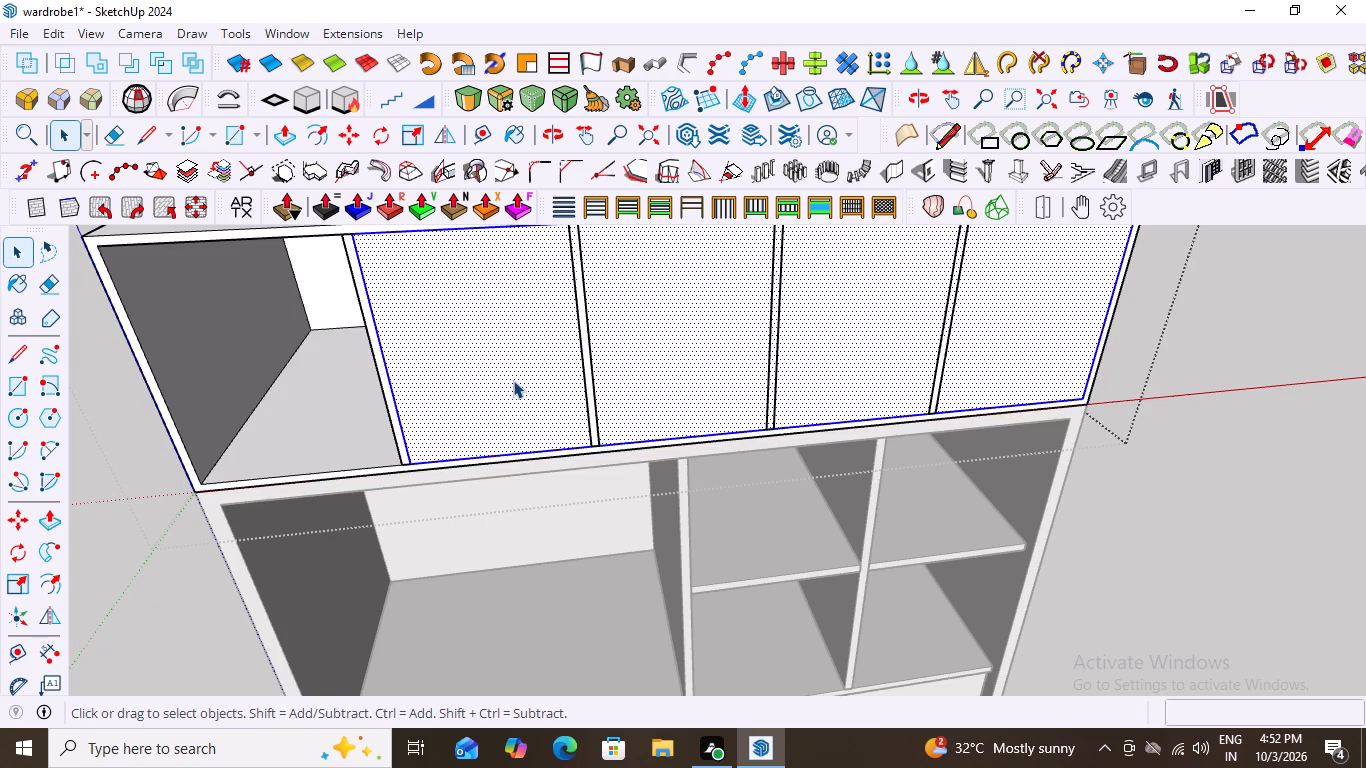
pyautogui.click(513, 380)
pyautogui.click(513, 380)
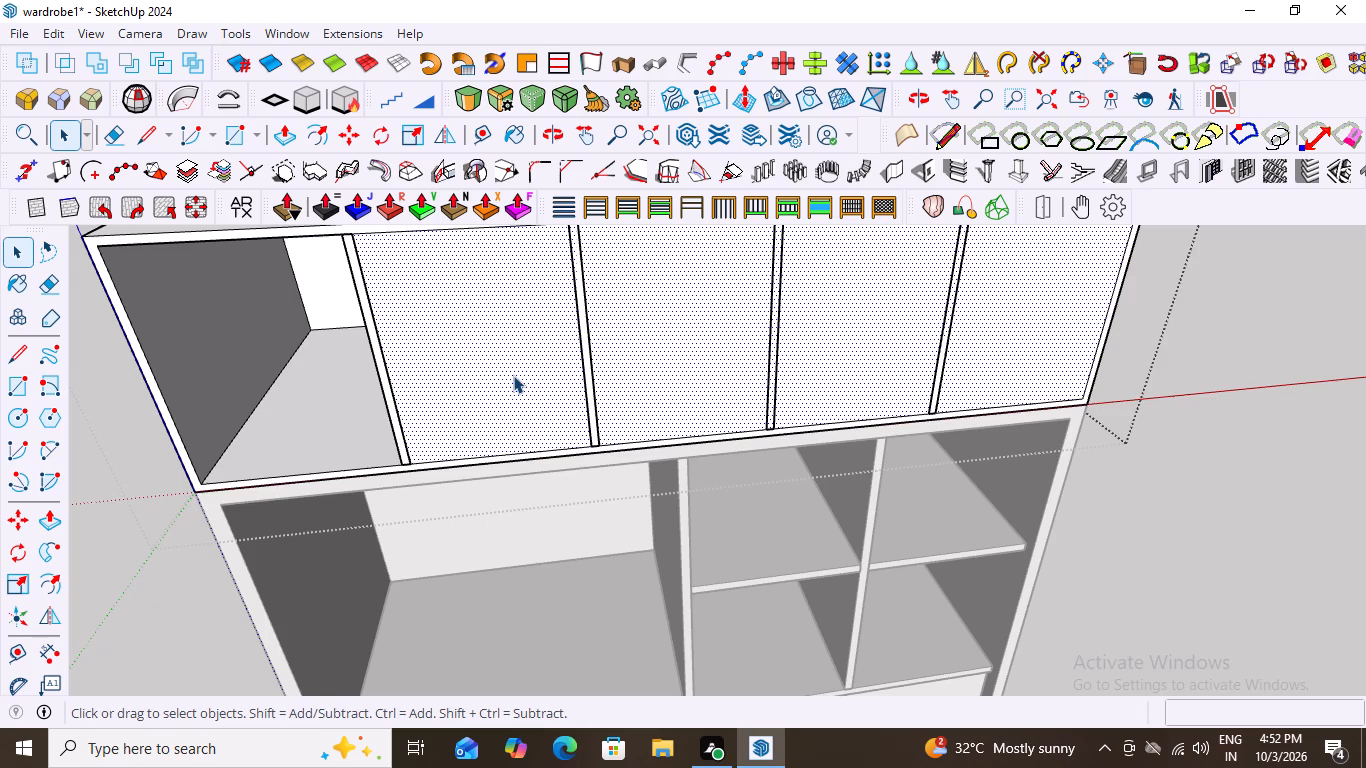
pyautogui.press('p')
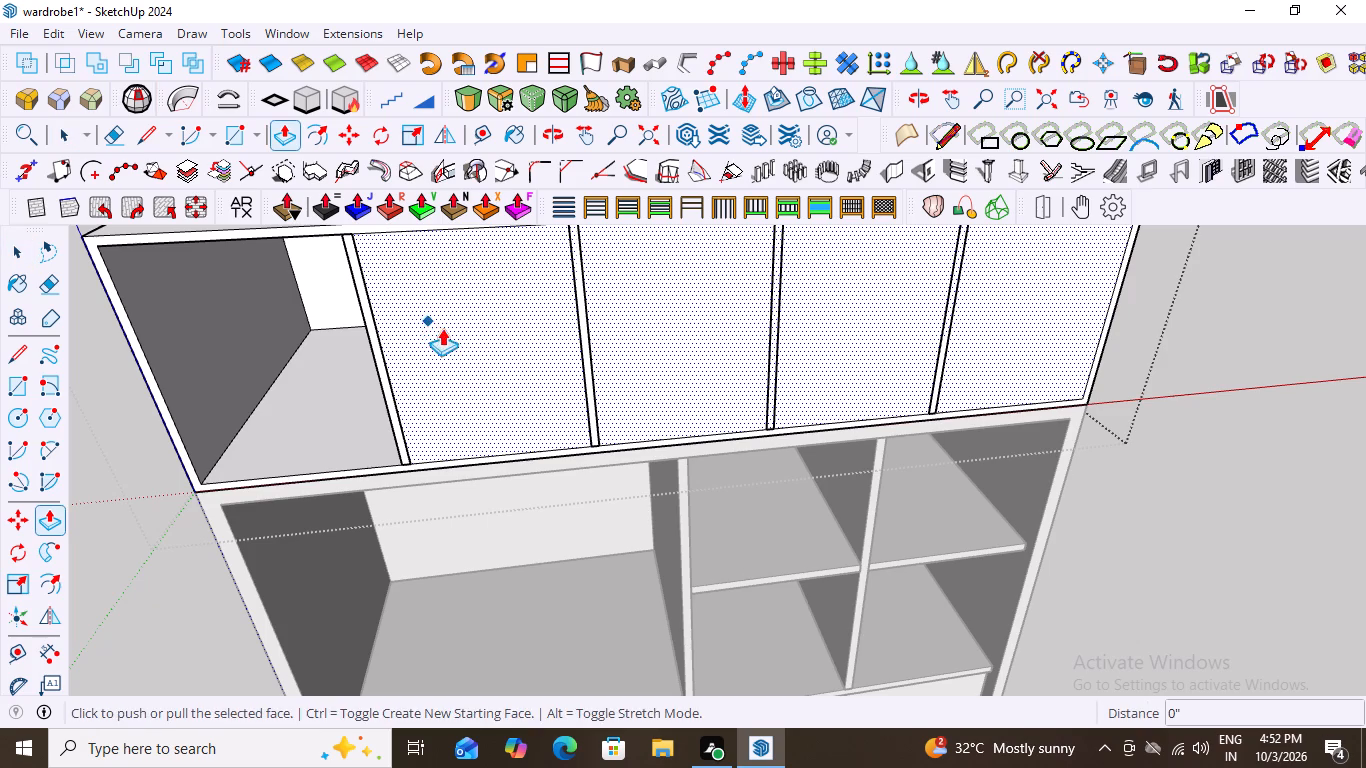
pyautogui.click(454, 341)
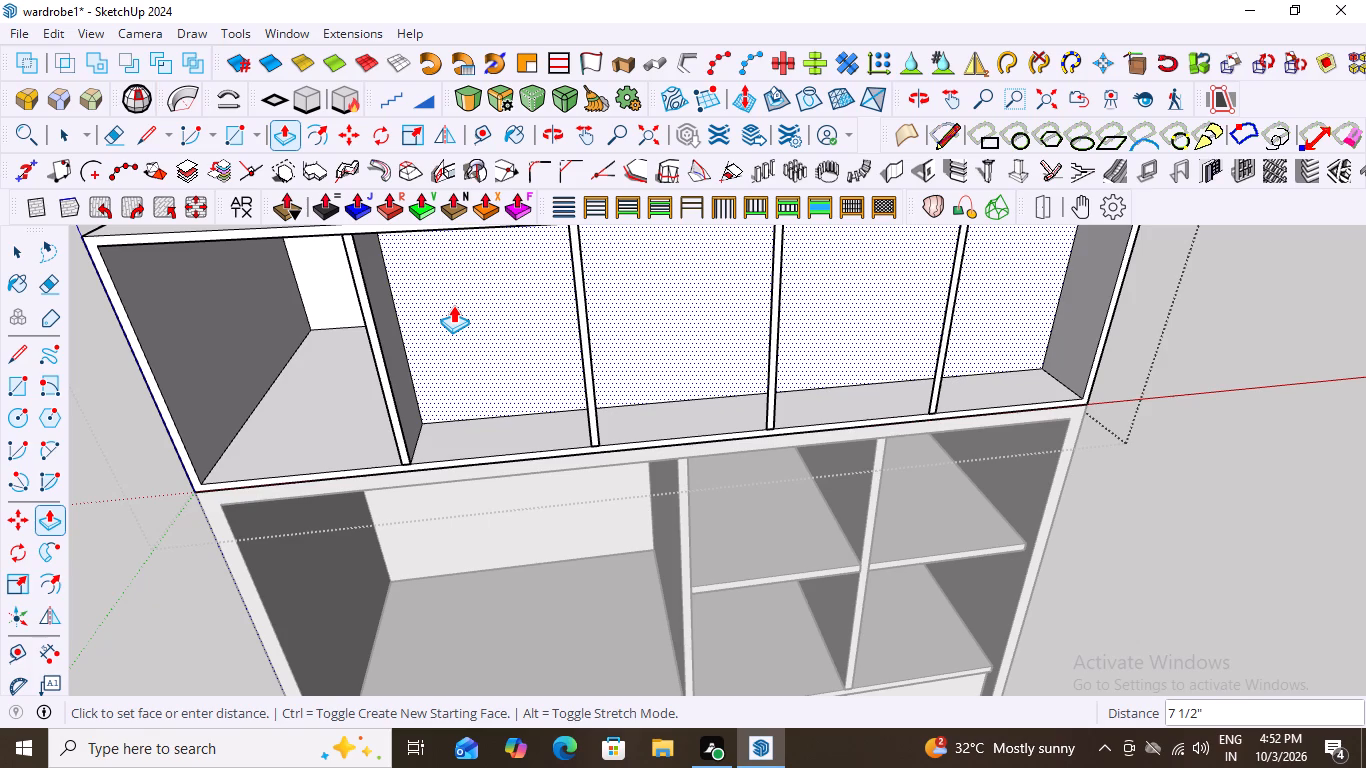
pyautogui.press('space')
# Examine which faces and edges are connected to the closed compartments' front face inside the loft group.
pyautogui.scroll(-10, 409, 356)
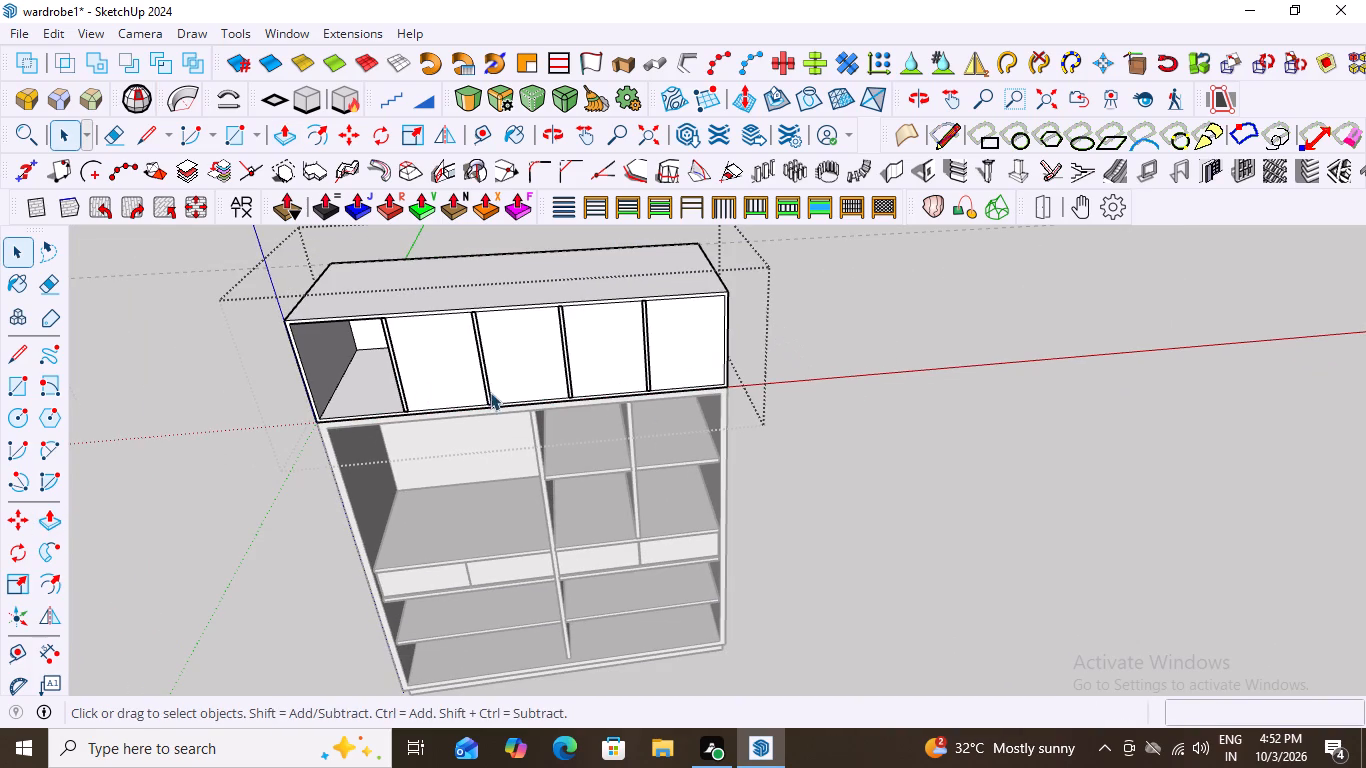
pyautogui.scroll(6, 478, 408)
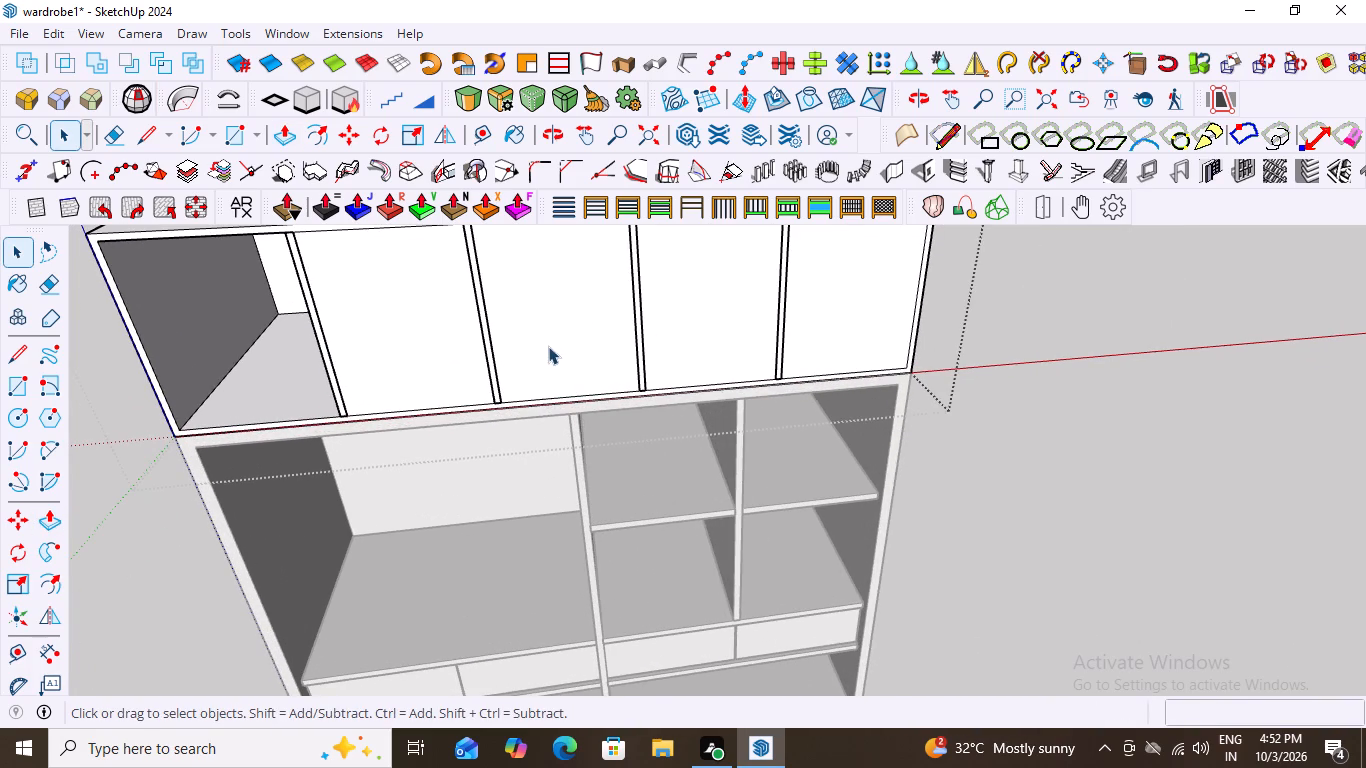
pyautogui.scroll(-8, 516, 360)
pyautogui.moveTo(482, 279); pyautogui.dragTo(540, 189, button='middle')
pyautogui.scroll(8, 518, 298)
pyautogui.doubleClick(452, 302)
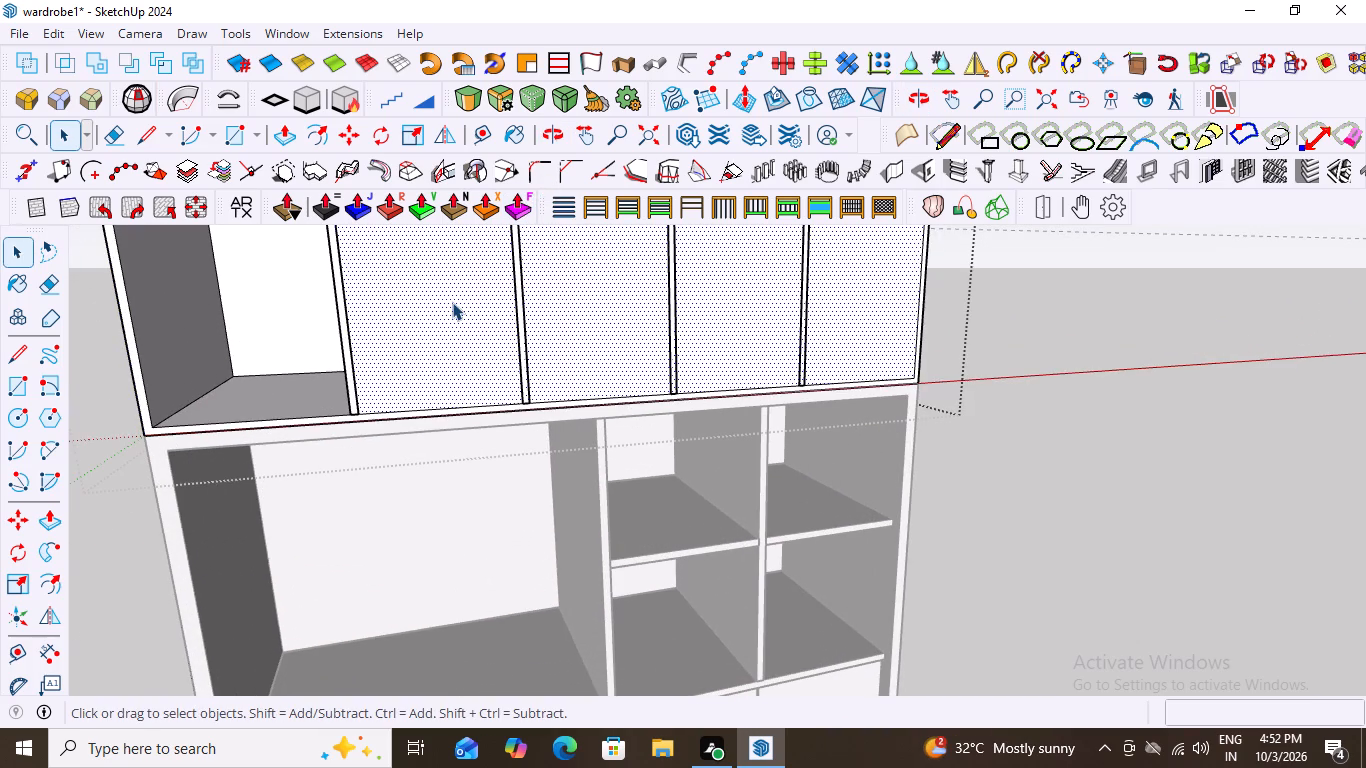
pyautogui.tripleClick(452, 302)
pyautogui.tripleClick(452, 302)
pyautogui.scroll(-2, 429, 332)
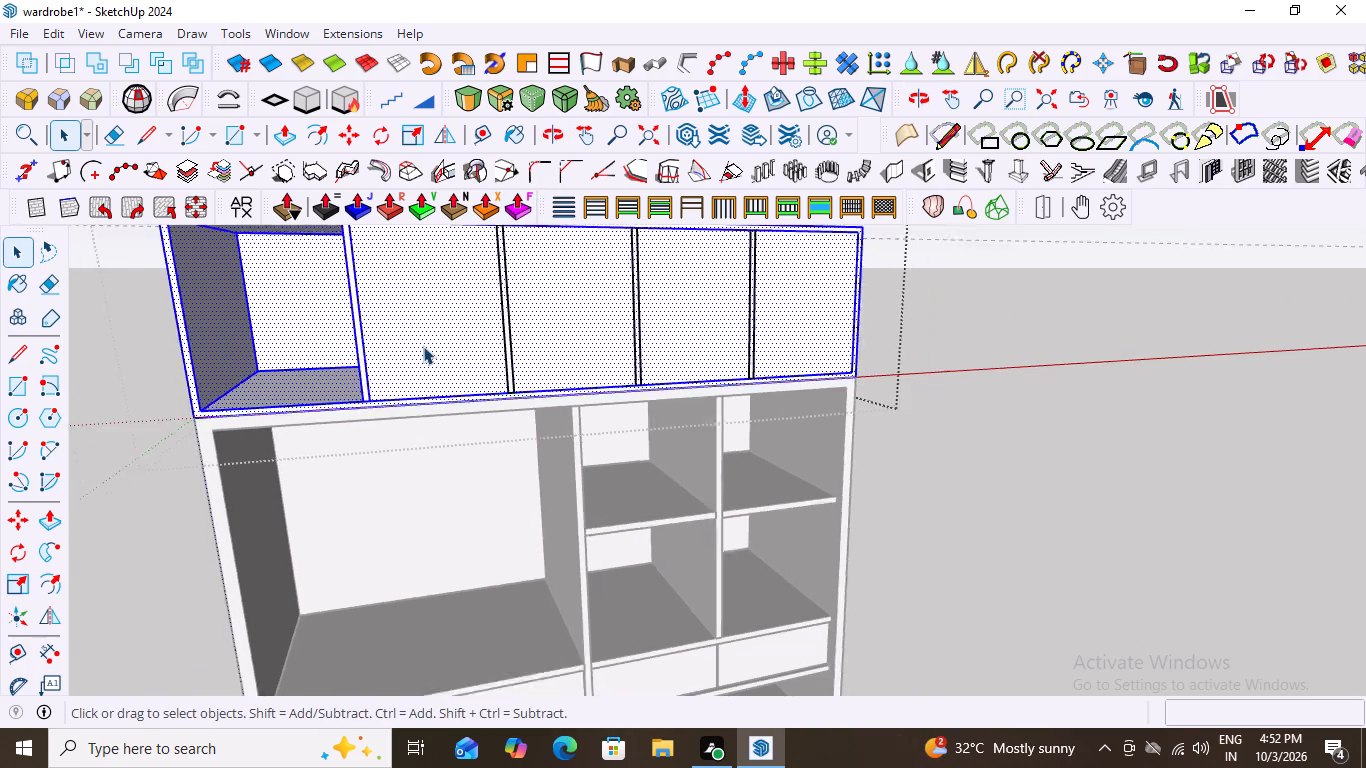
pyautogui.scroll(-7, 423, 346)
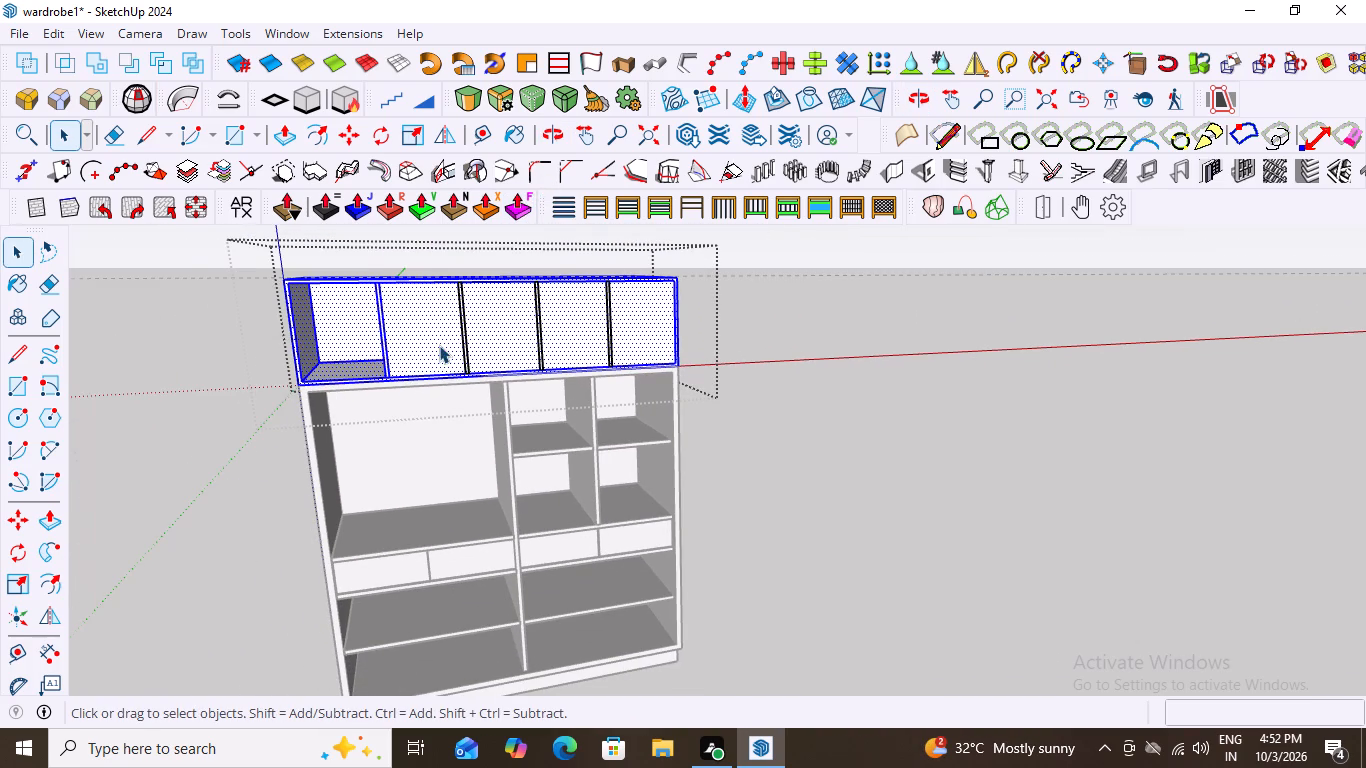
pyautogui.scroll(3, 440, 345)
pyautogui.tripleClick(417, 329)
pyautogui.scroll(3, 747, 288)
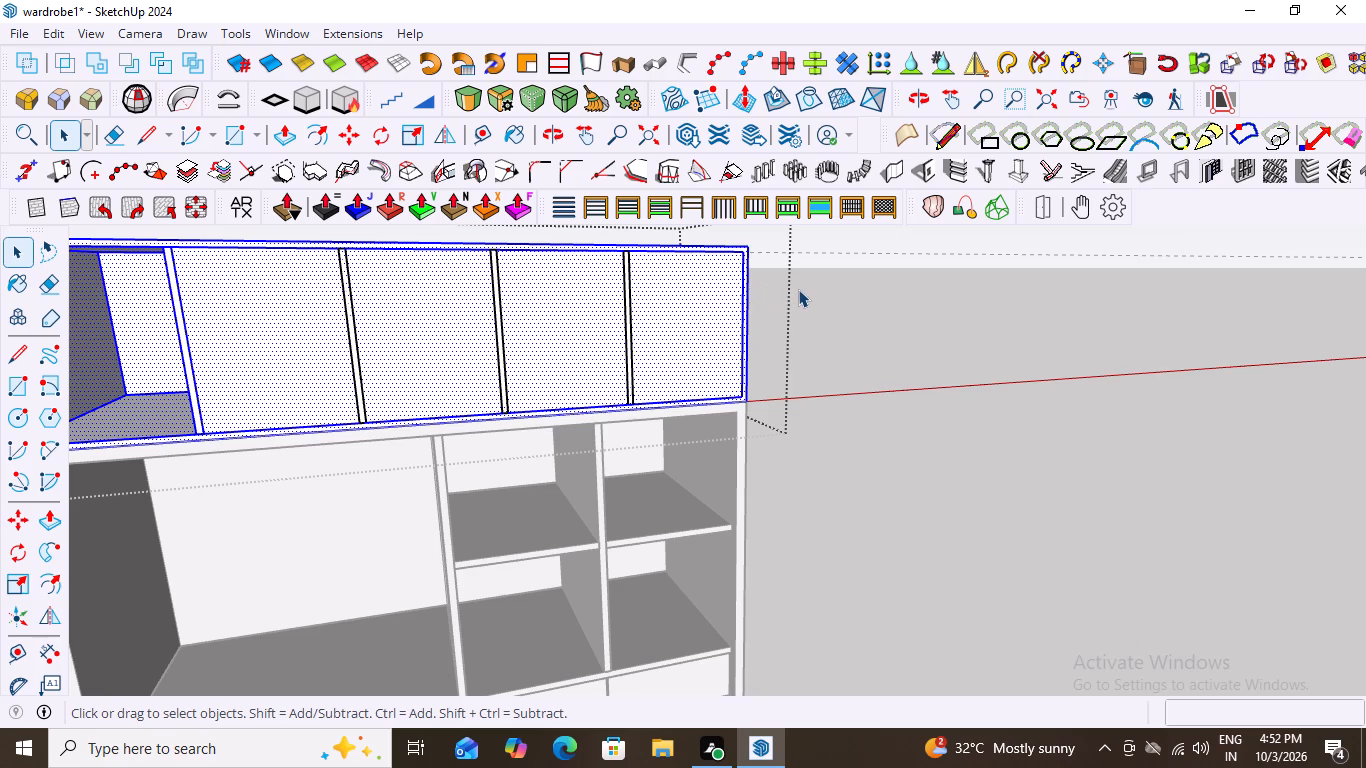
# Undo the loft's first compartment recess and the doubled lines of its three right-hand dividers.
pyautogui.hotkey('ctrl', 'z')
pyautogui.hotkey('ctrl', 'z')
pyautogui.hotkey('ctrl', 'z')
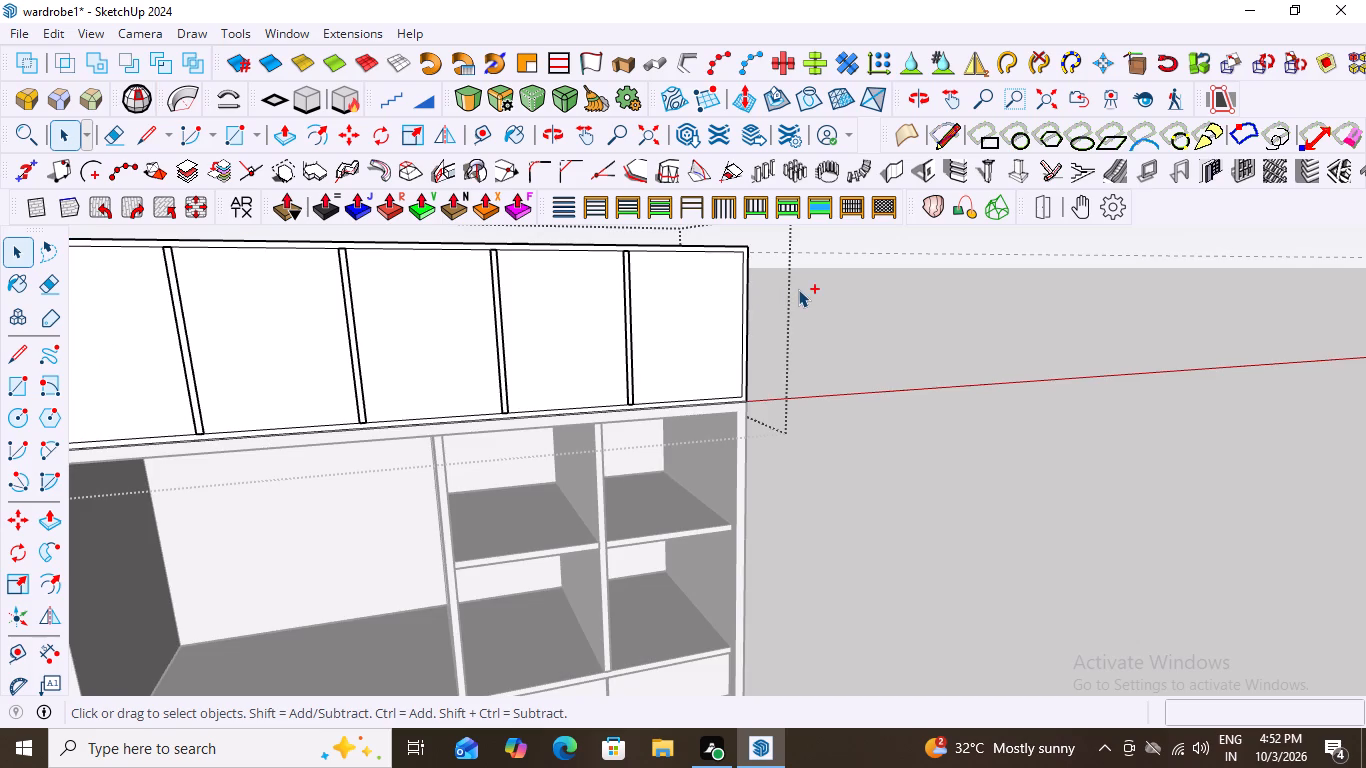
pyautogui.hotkey('ctrl', 'z')
pyautogui.hotkey('ctrl', 'z')
pyautogui.scroll(-8, 800, 292)
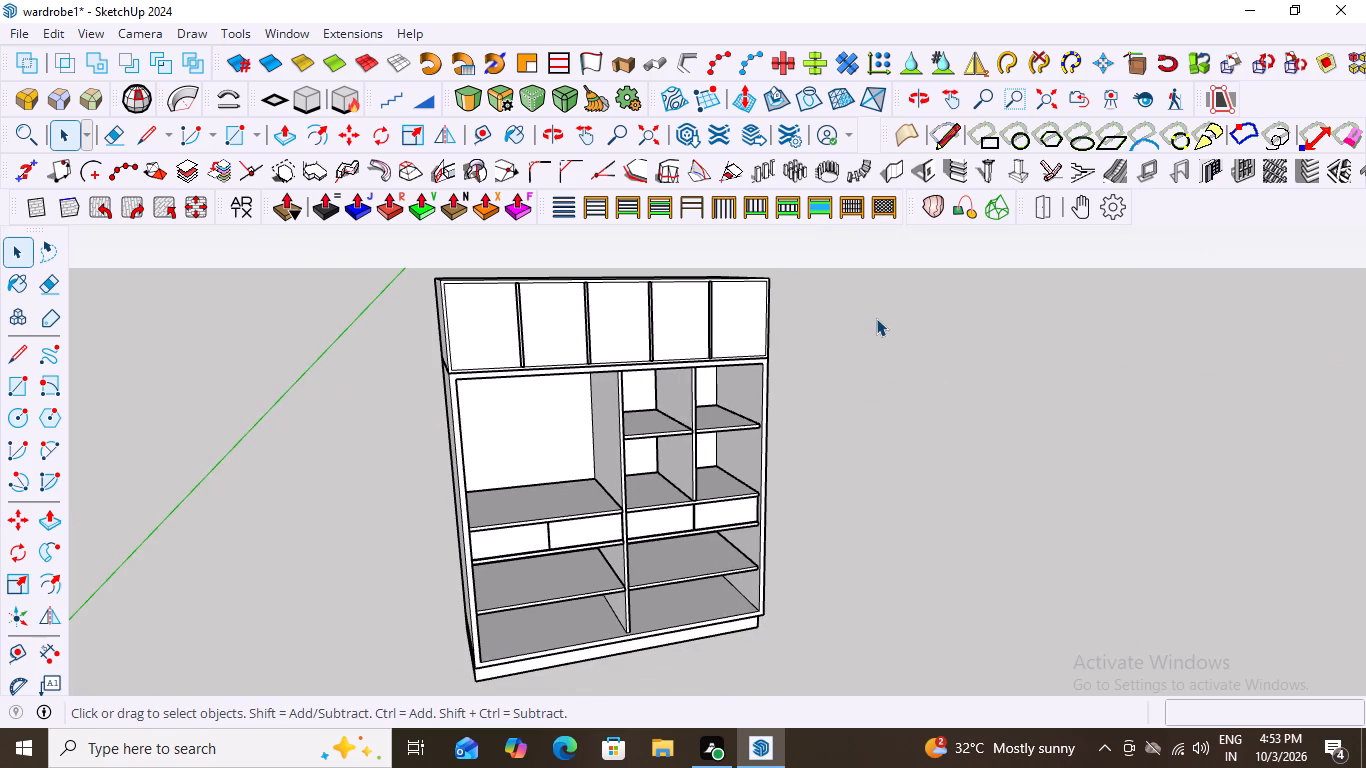
pyautogui.hotkey('ctrl', 'z')
pyautogui.hotkey('ctrl', 'z')
pyautogui.hotkey('ctrl', 'z')
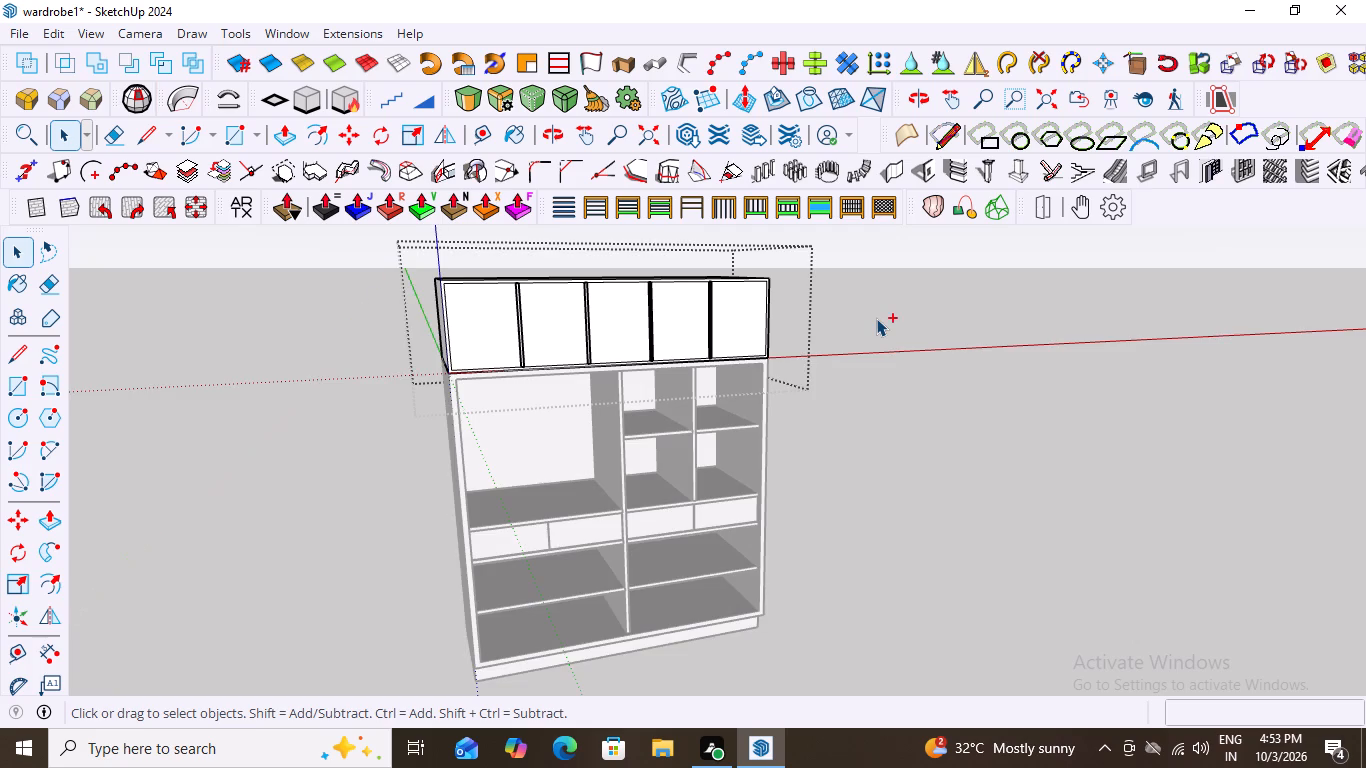
pyautogui.hotkey('ctrl', 'z')
pyautogui.hotkey('ctrl', 'z')
pyautogui.hotkey('ctrl', 'z')
pyautogui.hotkey('ctrl', 'z')
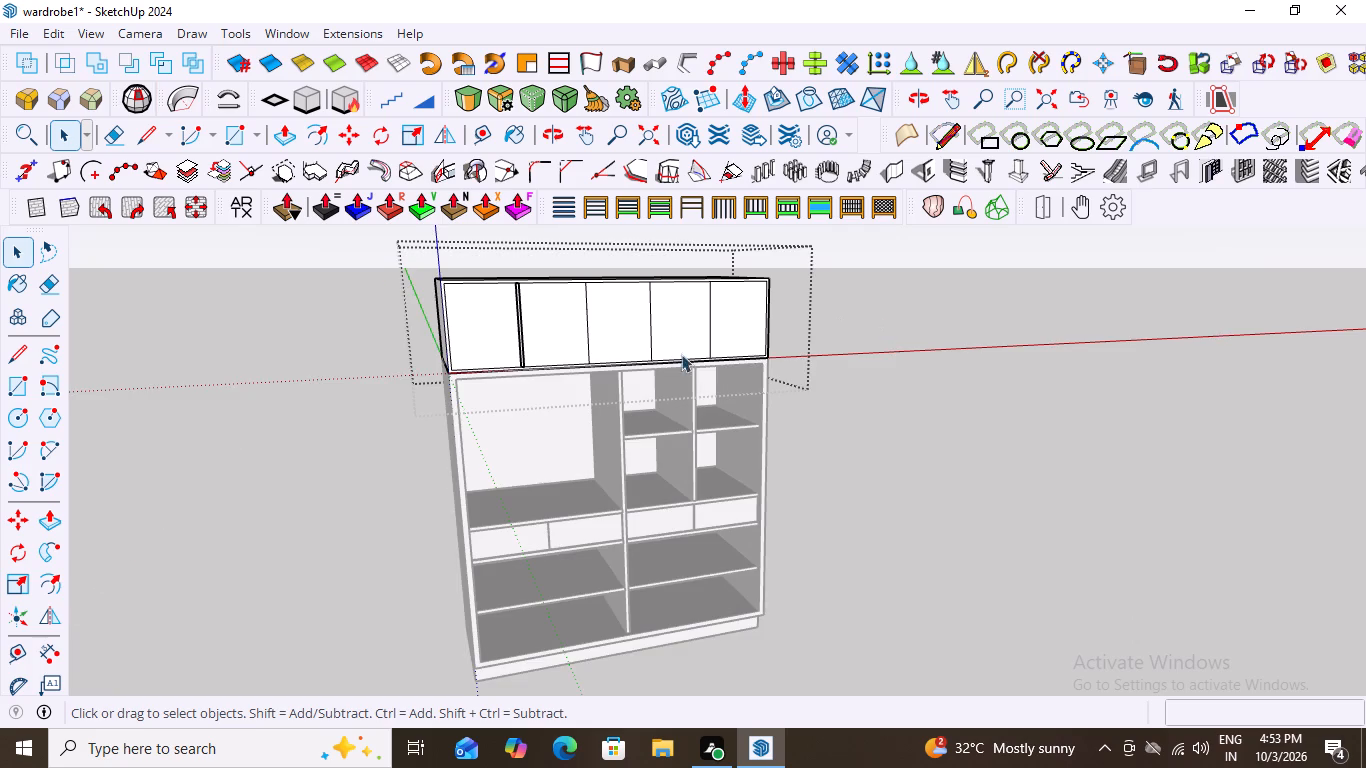
# Copy the loft front's first single divider line 9" to the right along the face.
pyautogui.scroll(8, 579, 354)
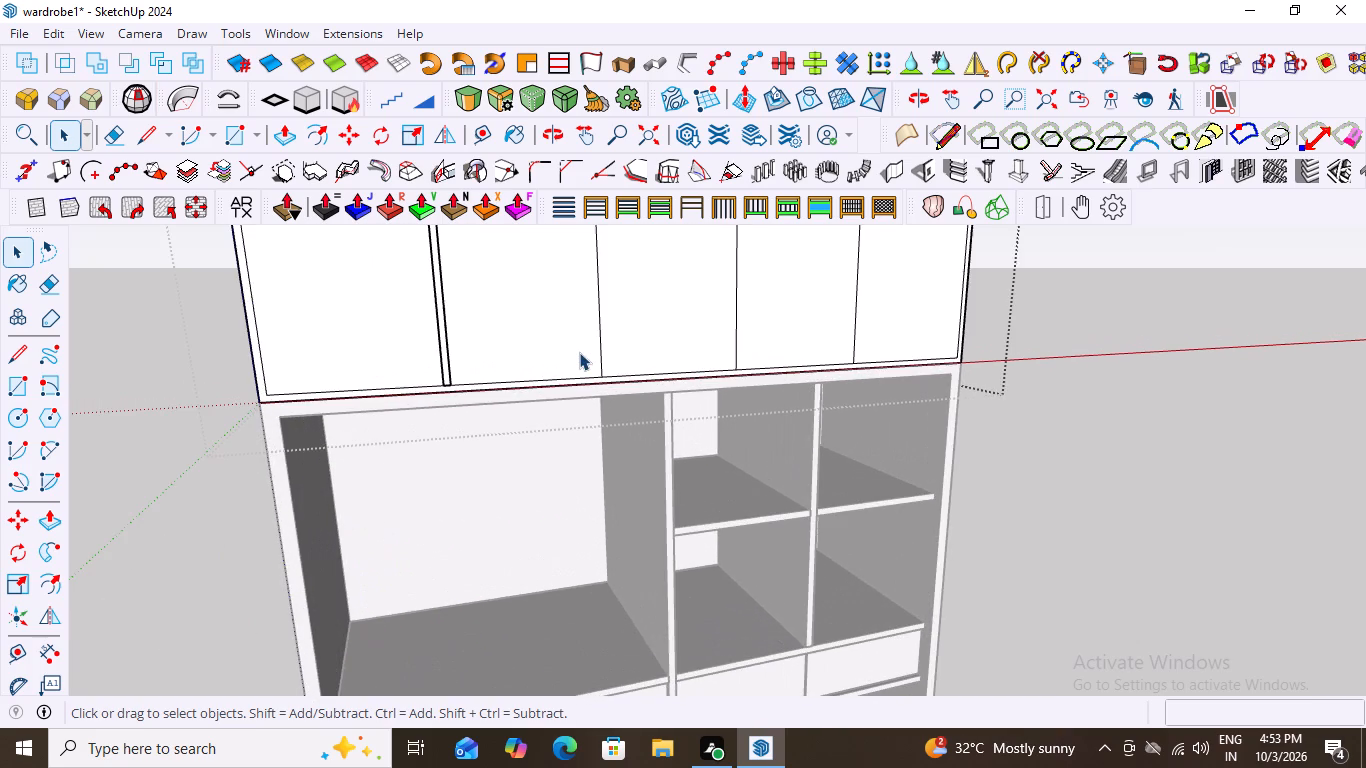
pyautogui.scroll(-6, 522, 368)
pyautogui.scroll(6, 623, 346)
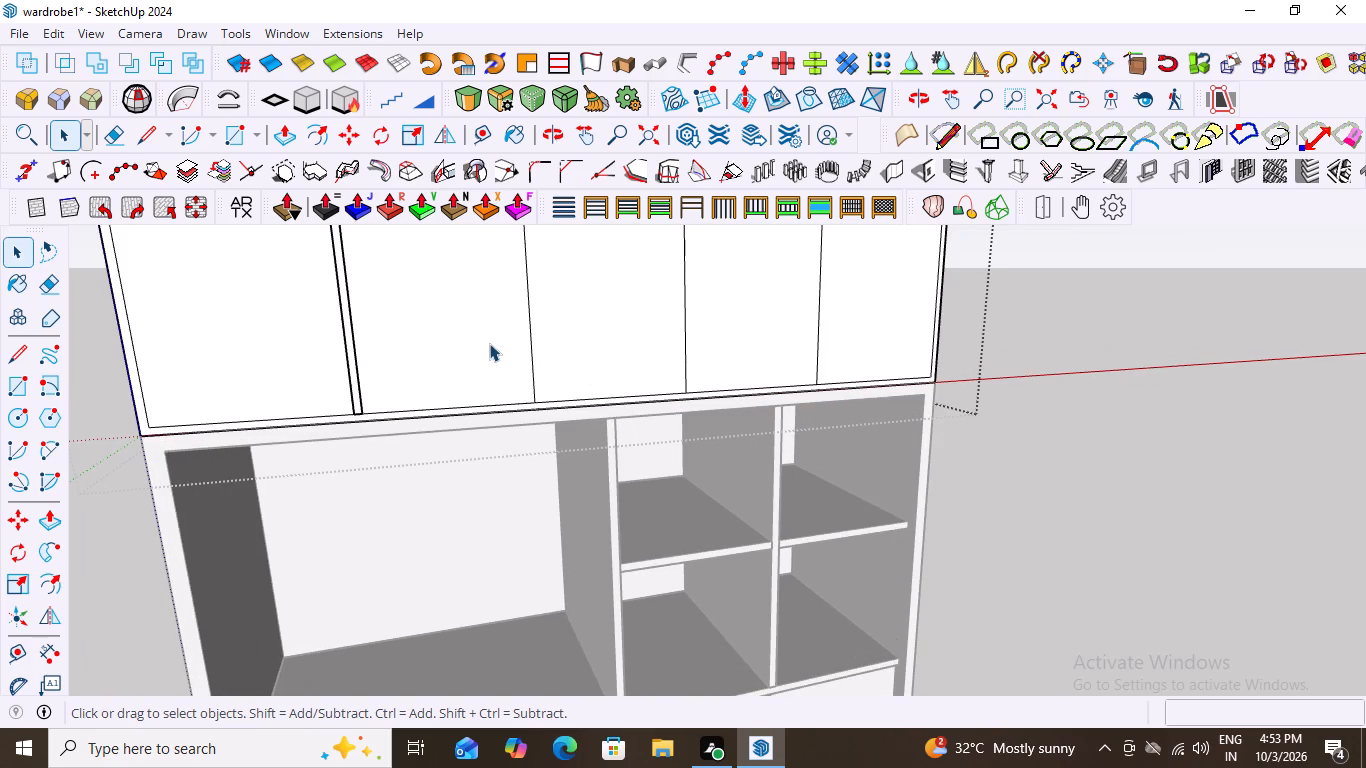
pyautogui.click(530, 365)
pyautogui.press('m')
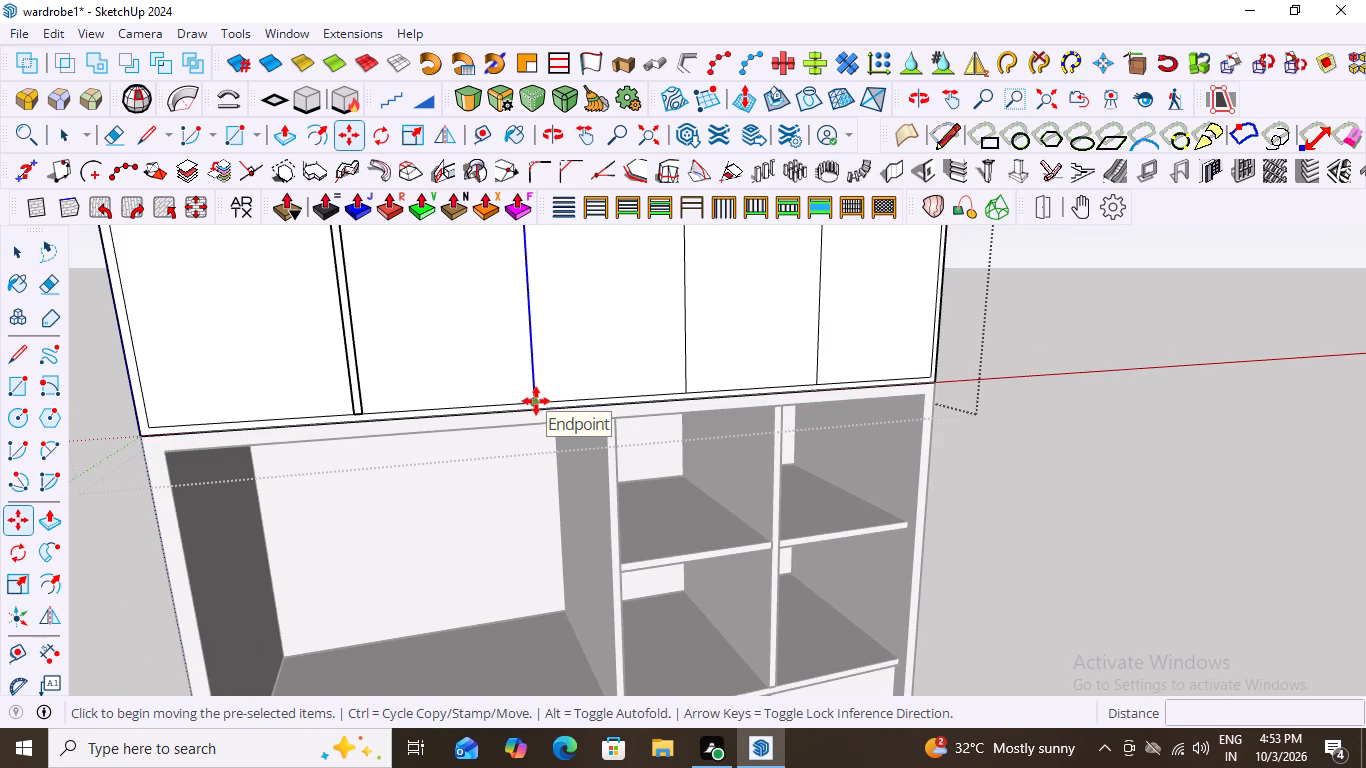
pyautogui.click(536, 401)
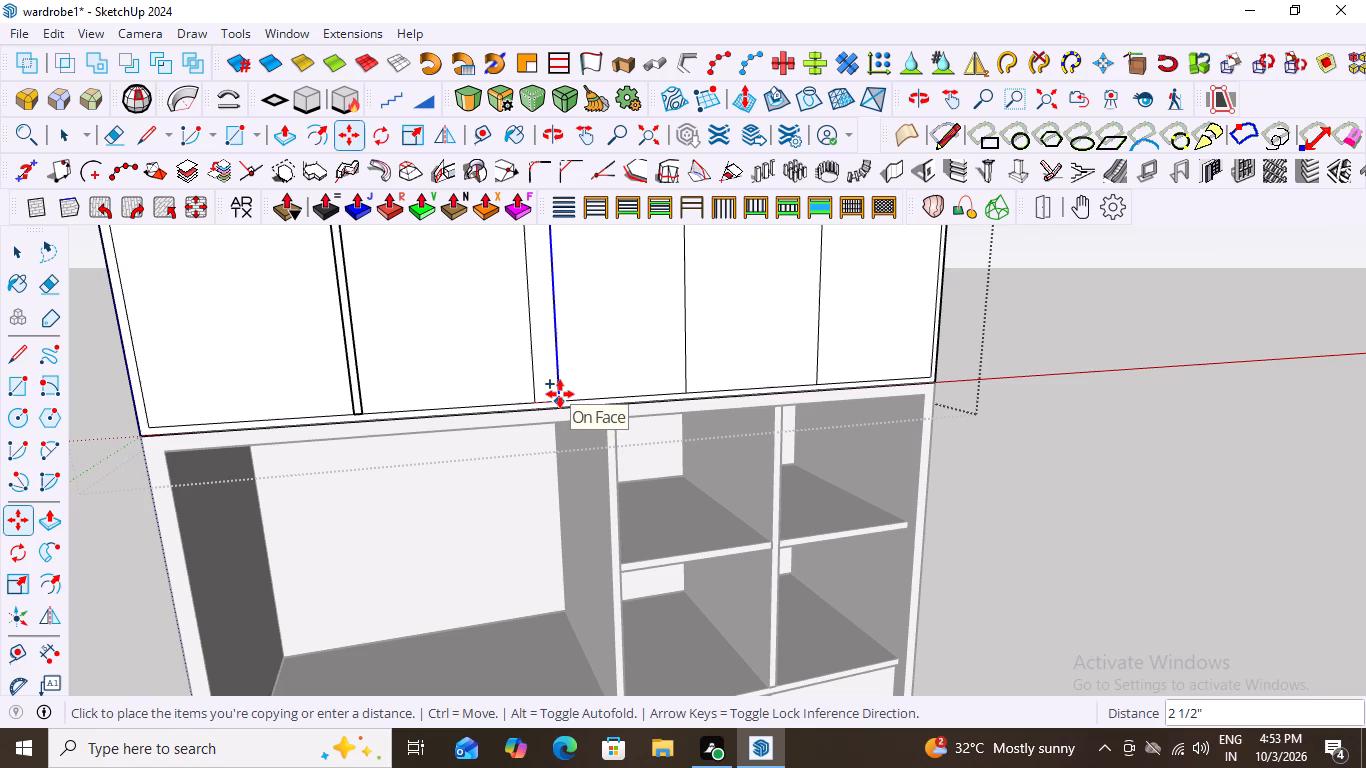
pyautogui.press('9')
pyautogui.hotkey('shift', '"')
pyautogui.press('Return')
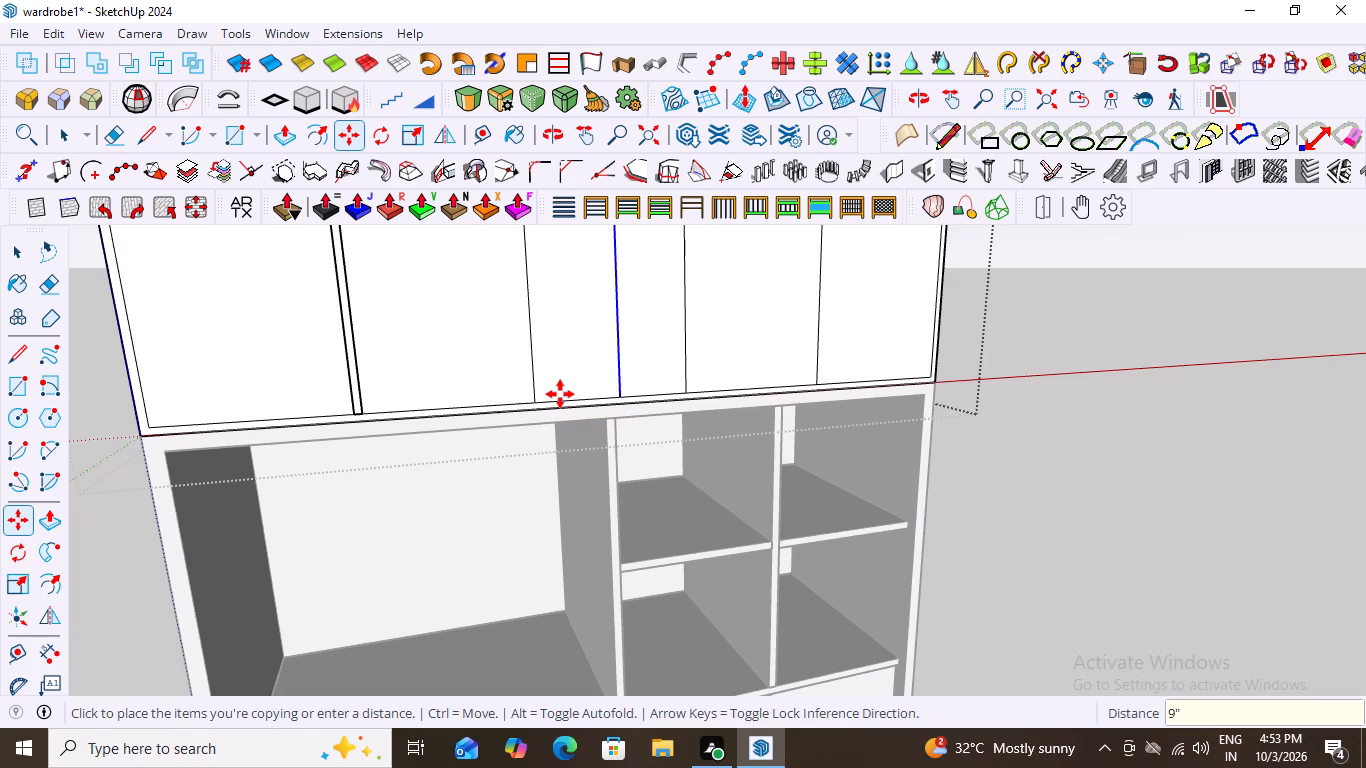
# Undo the 9" copy of the loft front's second divider line.
pyautogui.hotkey('ctrl', 'z')
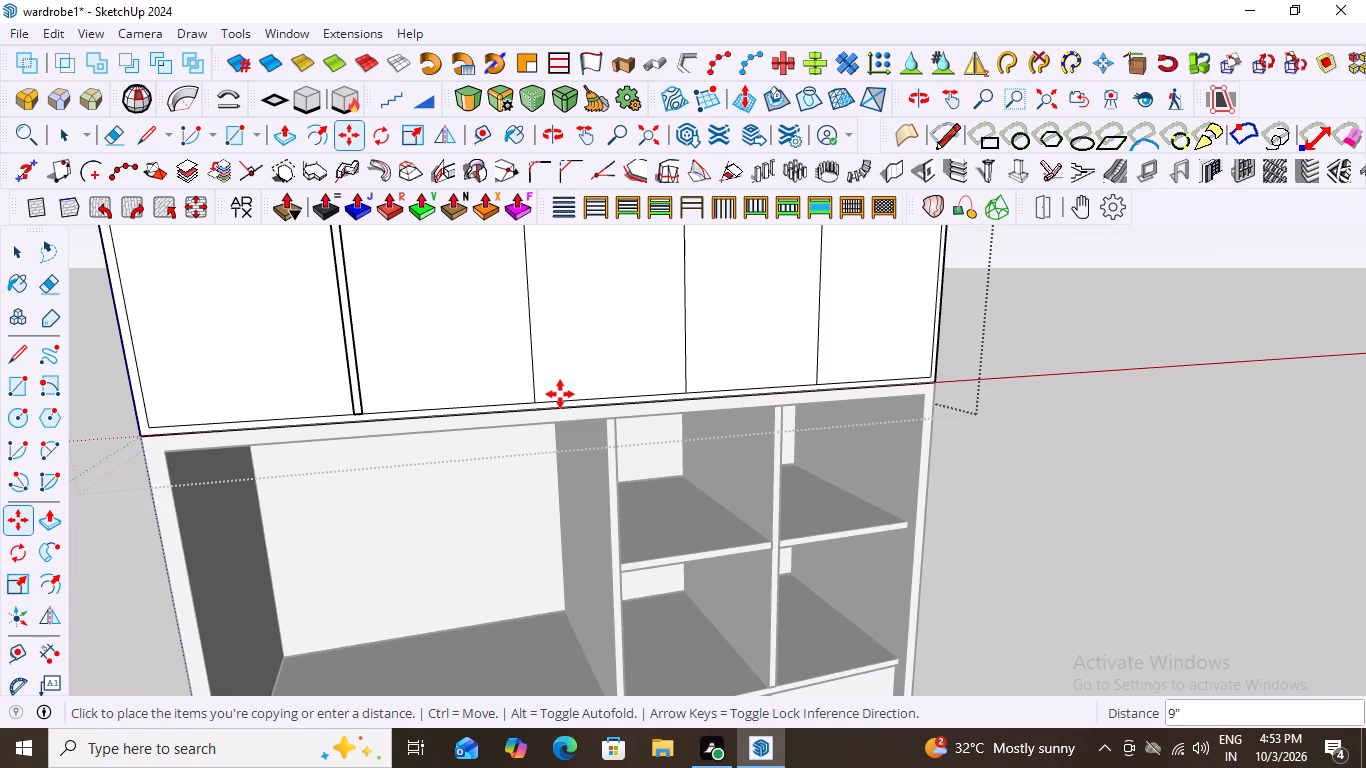
# Copy the loft front's second divider line 9 mm to the right along the face's bottom edge.
pyautogui.scroll(4, 527, 409)
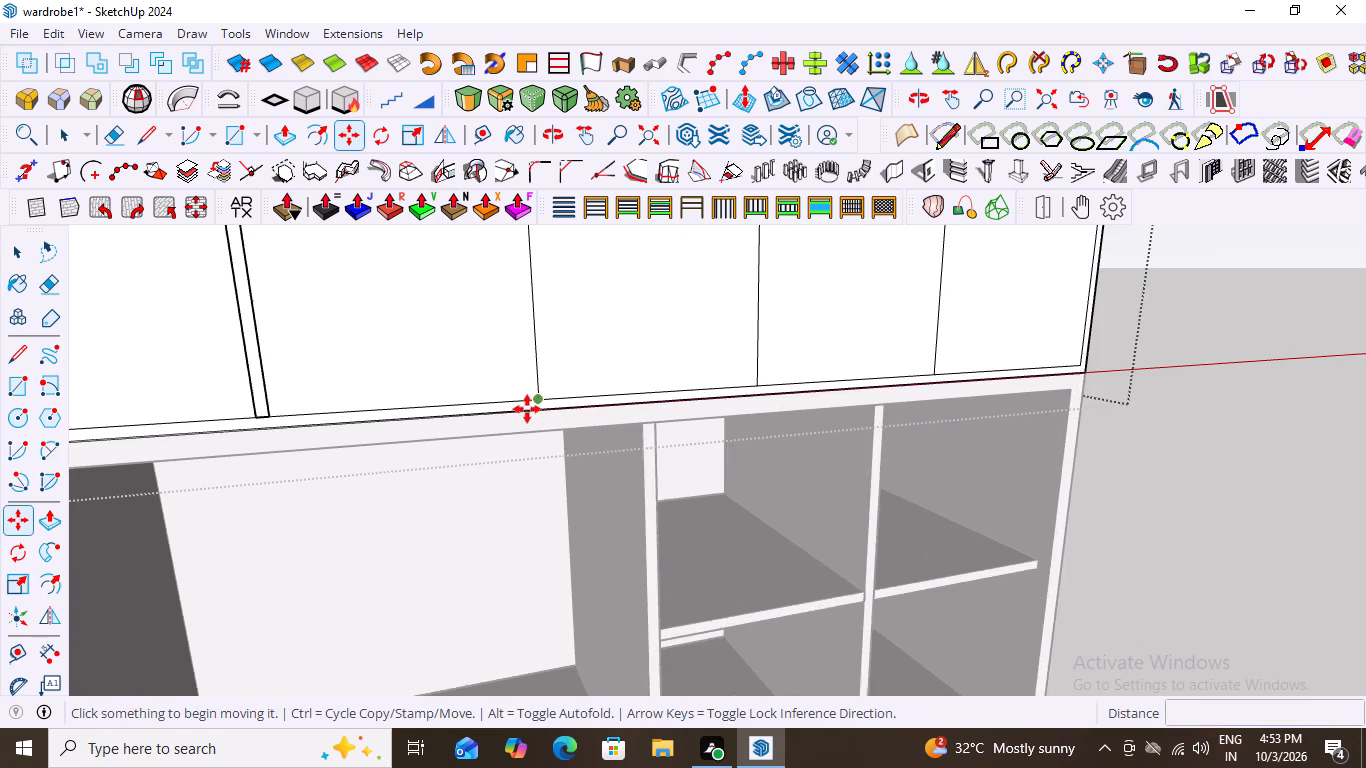
pyautogui.scroll(2, 527, 409)
pyautogui.press('space')
pyautogui.click(538, 378)
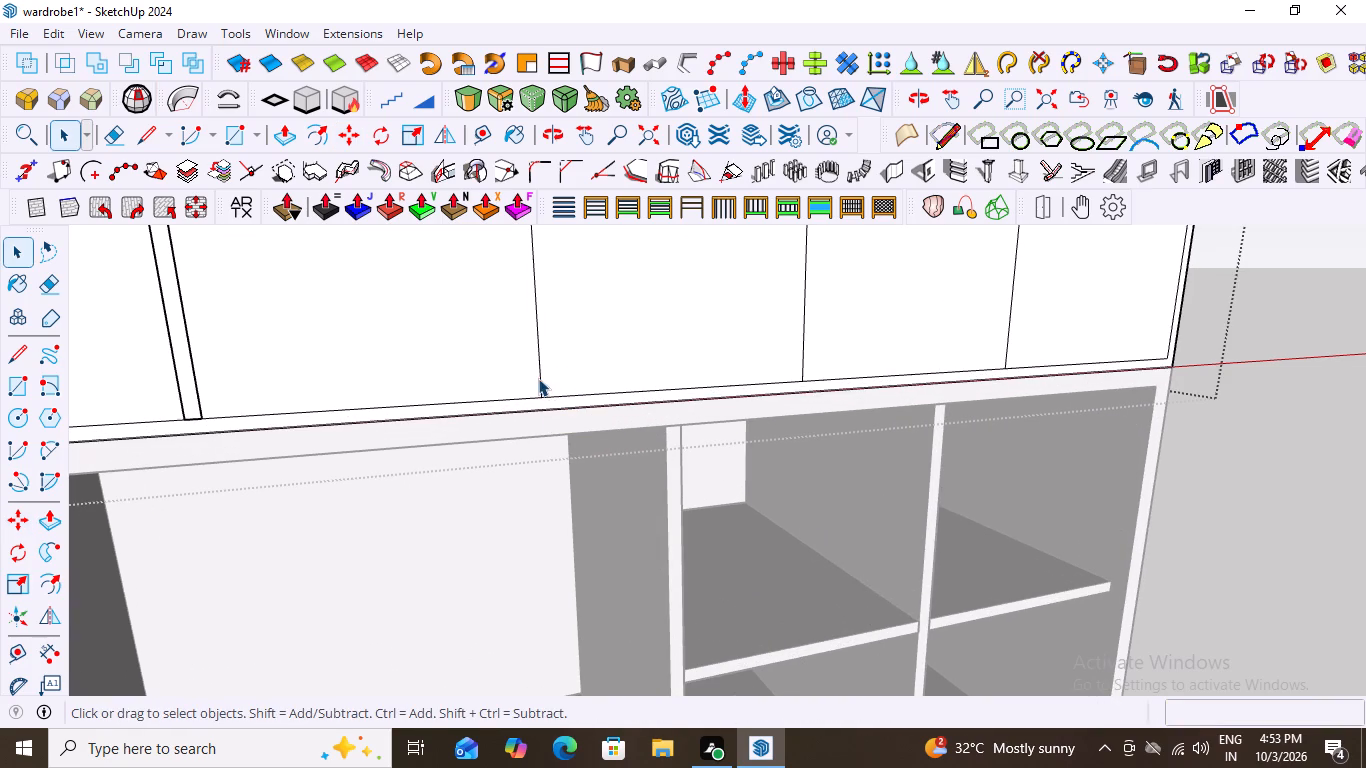
pyautogui.press('m')
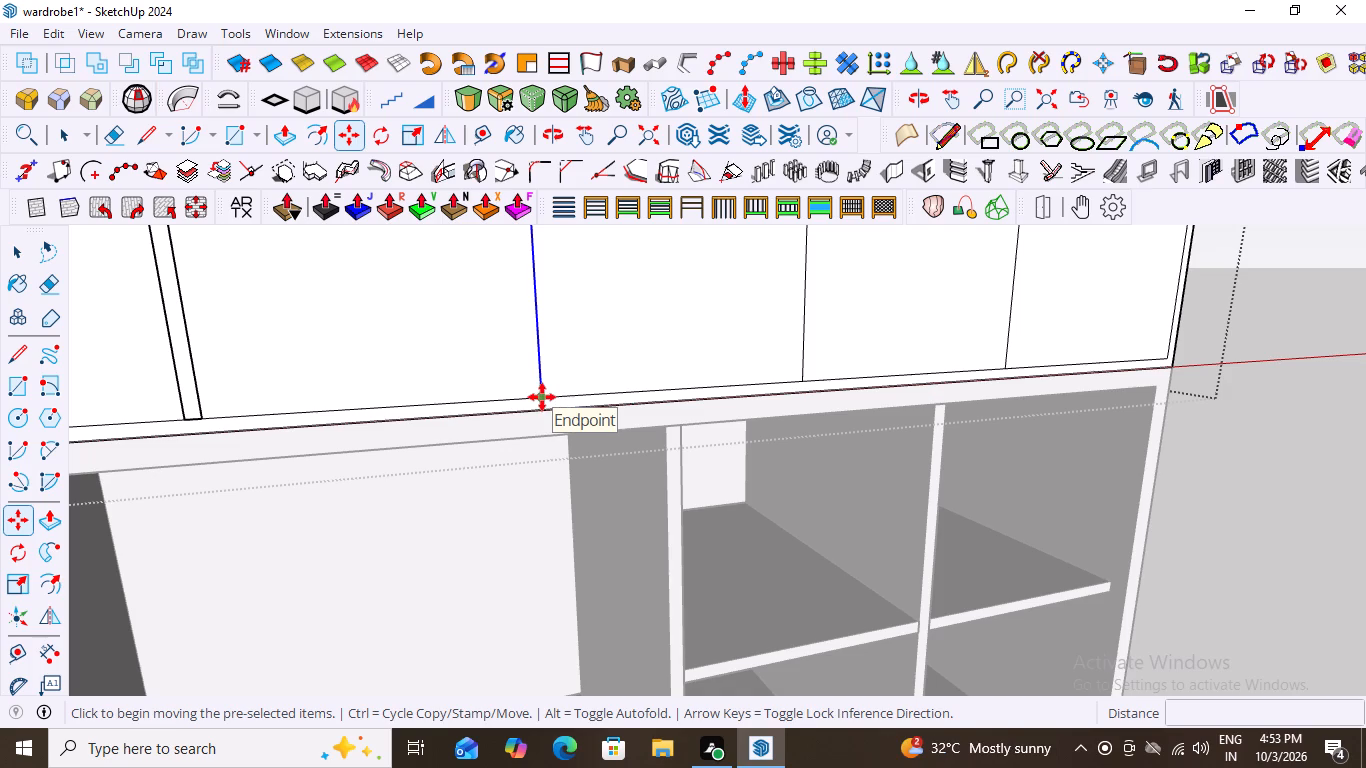
pyautogui.click(542, 397)
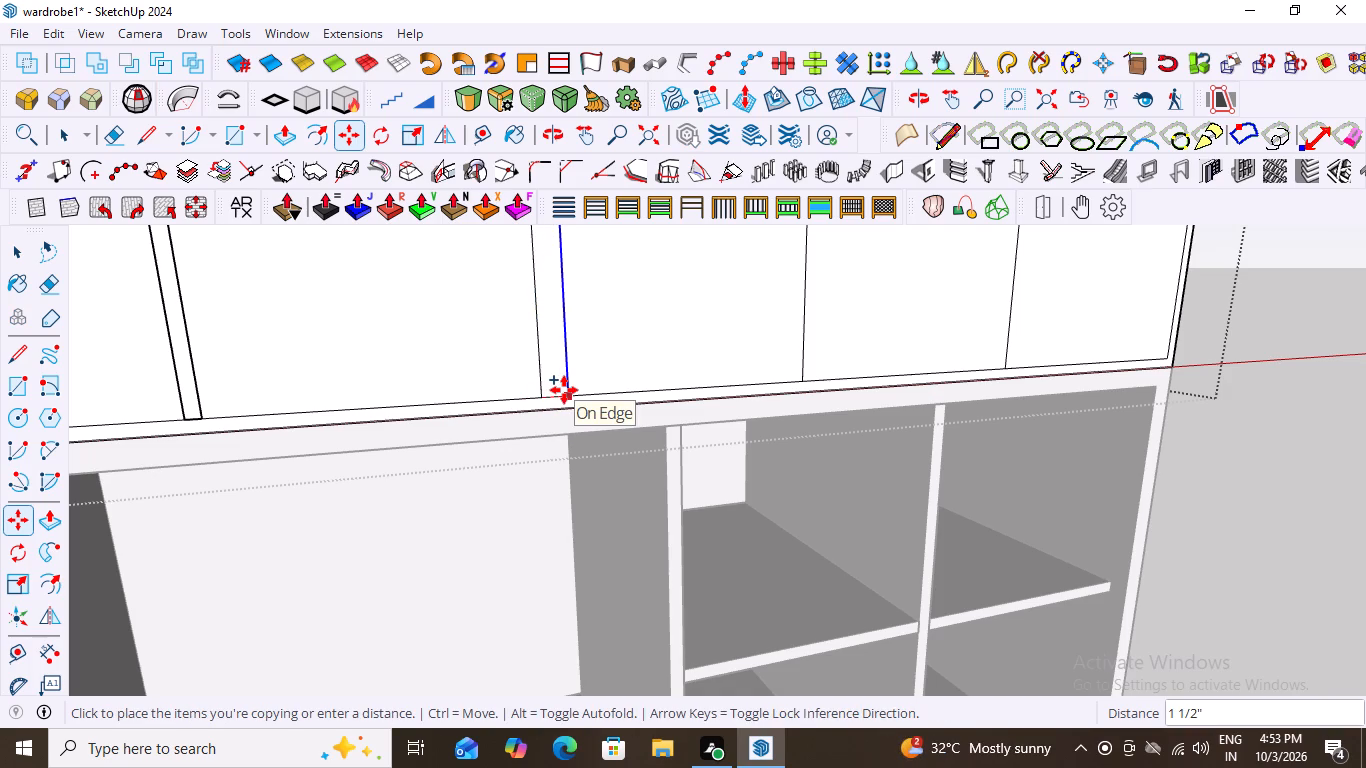
pyautogui.press('9')
pyautogui.write('mm')
pyautogui.press('Return')
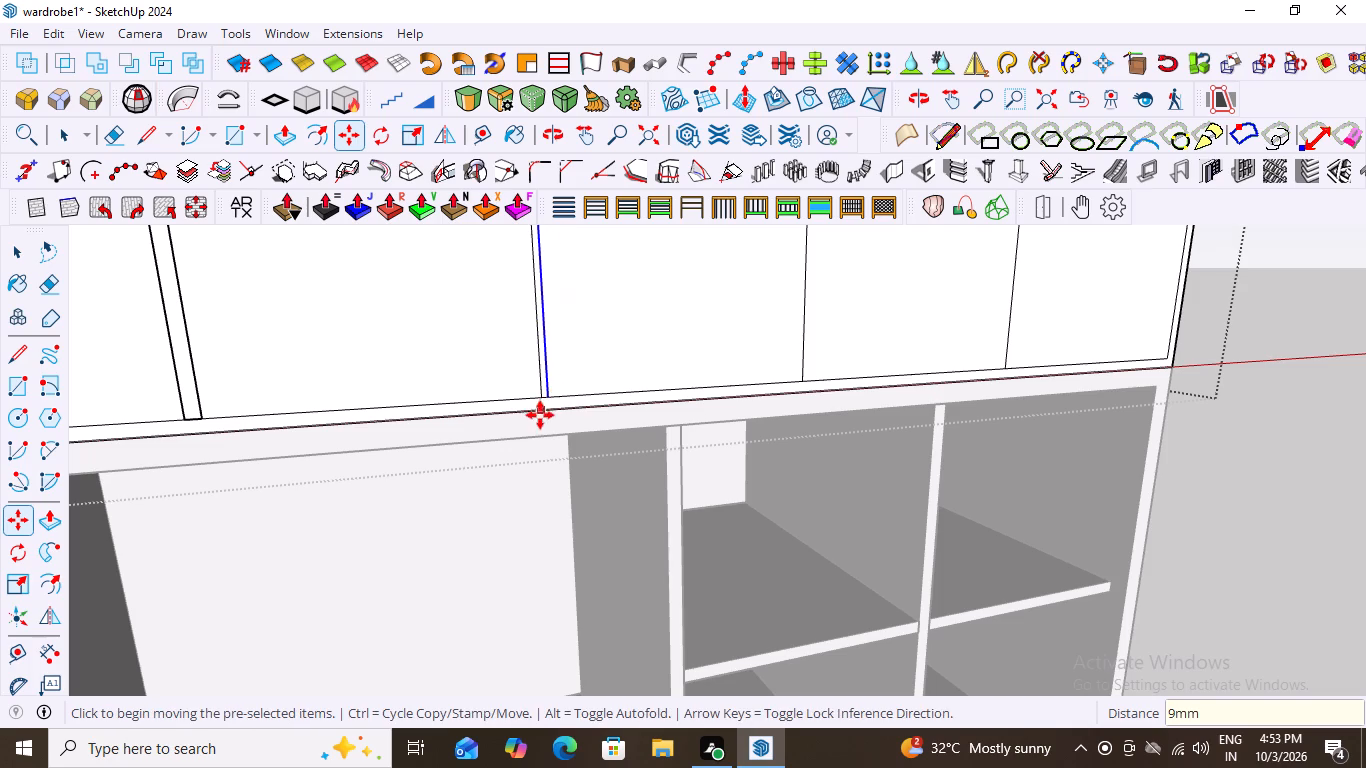
# Copy the second divider's new offset line 18 mm to the left, onto the original line's other side.
pyautogui.scroll(12, 544, 406)
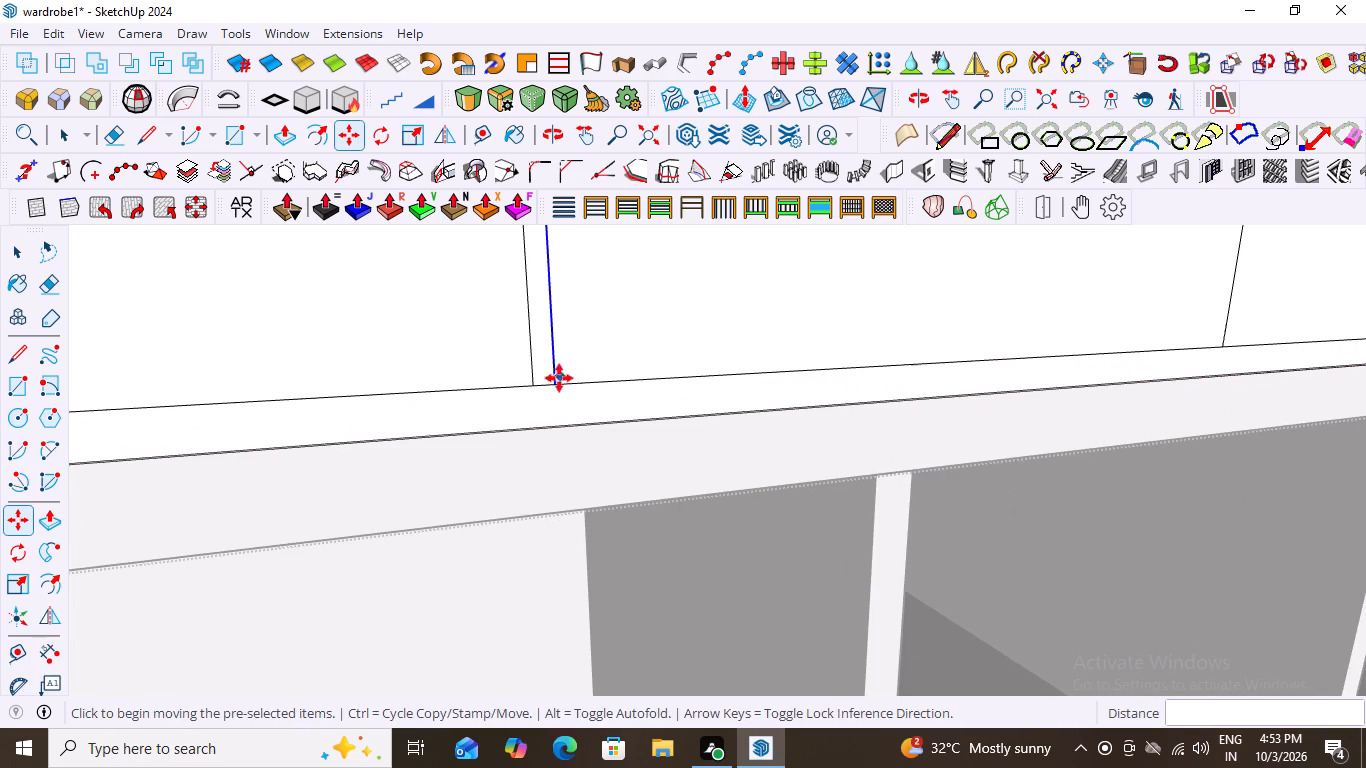
pyautogui.click(555, 383)
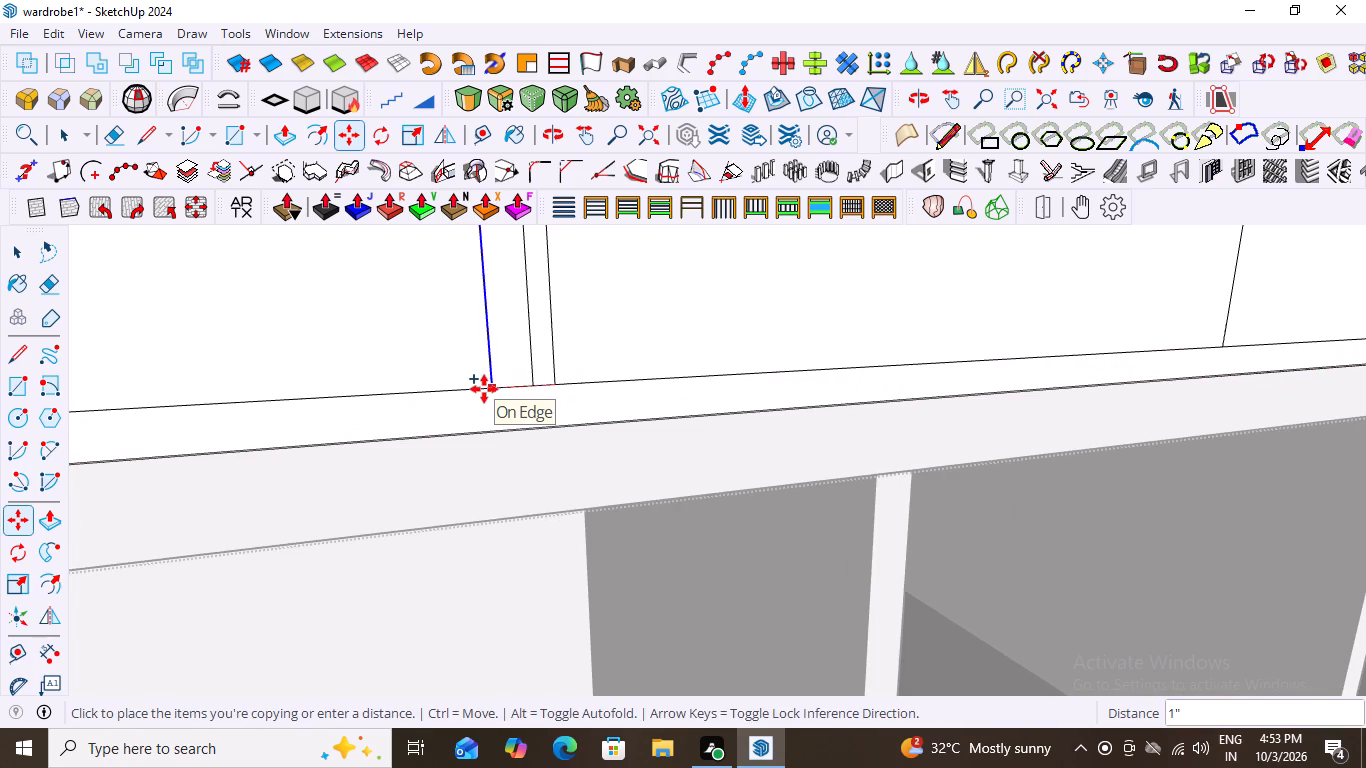
pyautogui.press('1')
pyautogui.press('8')
pyautogui.write('mm')
pyautogui.press('Return')
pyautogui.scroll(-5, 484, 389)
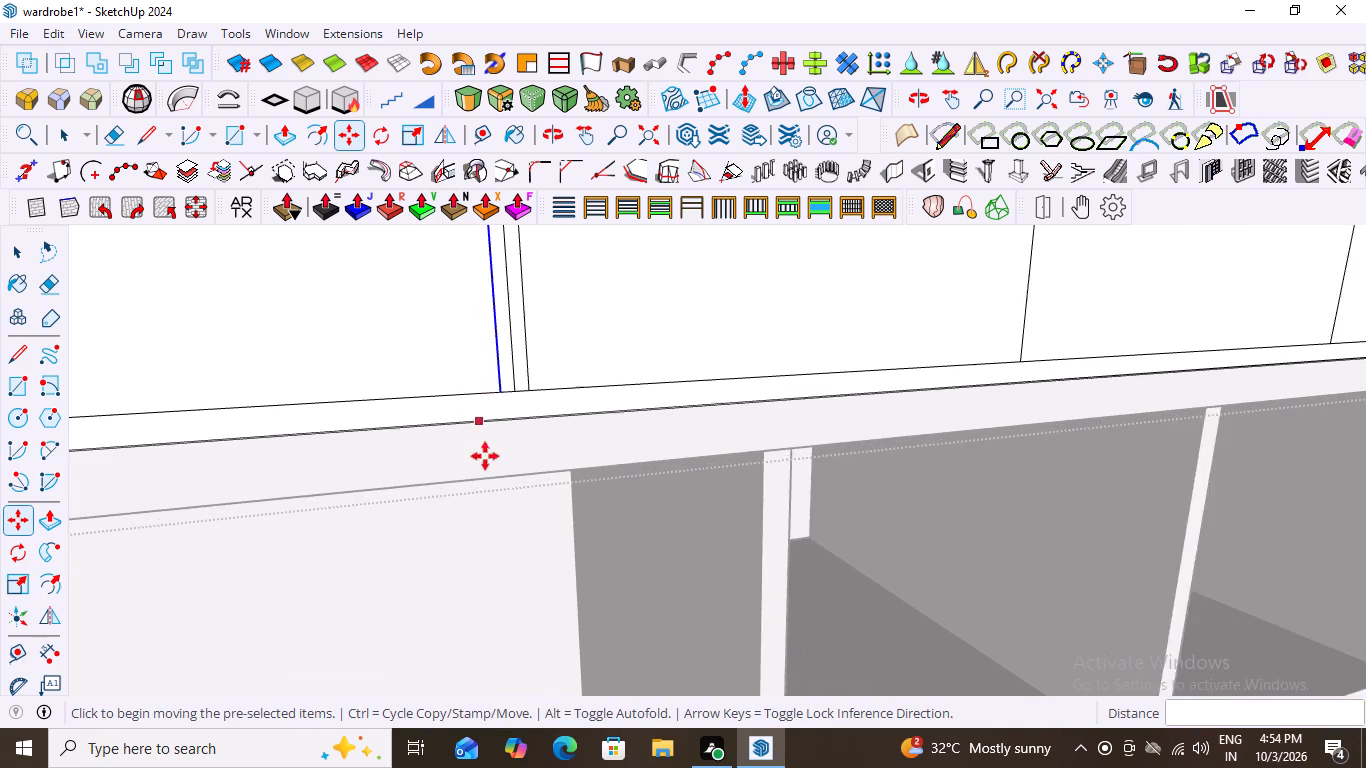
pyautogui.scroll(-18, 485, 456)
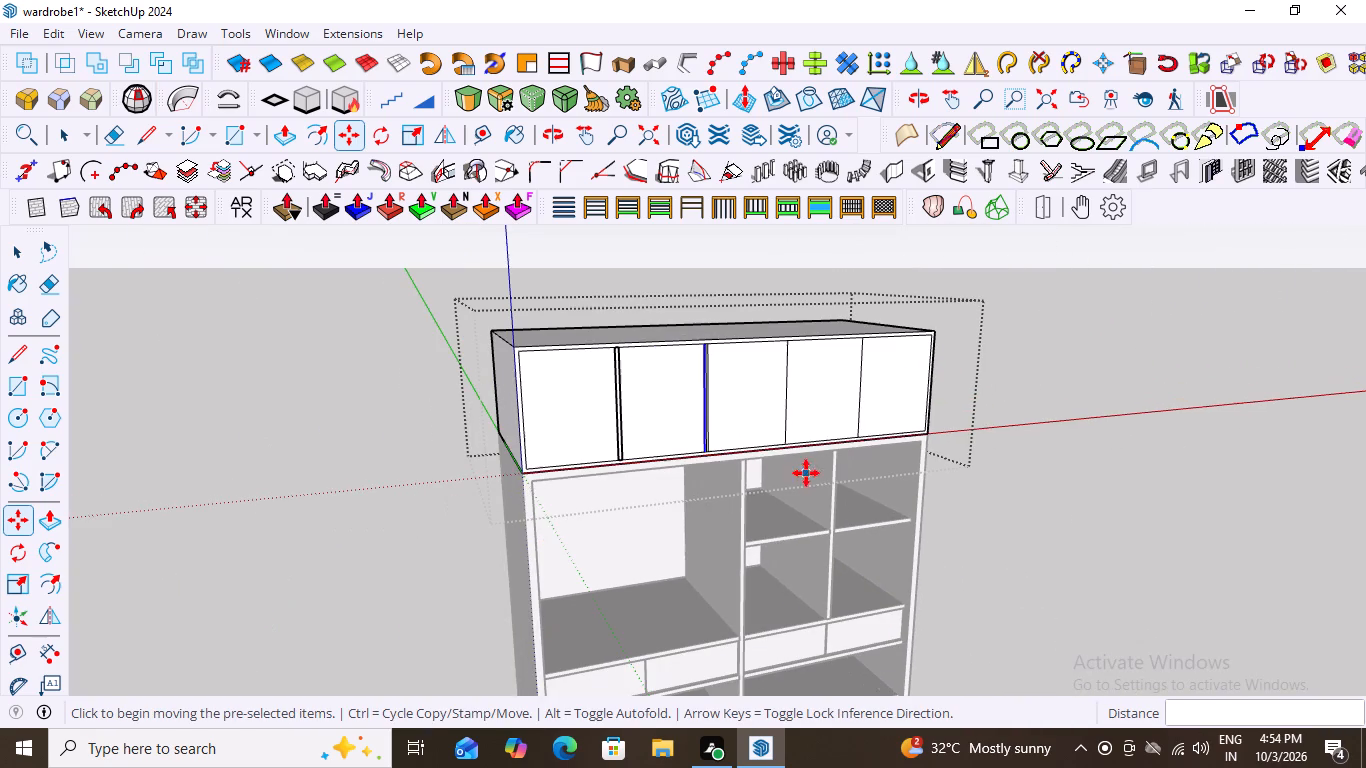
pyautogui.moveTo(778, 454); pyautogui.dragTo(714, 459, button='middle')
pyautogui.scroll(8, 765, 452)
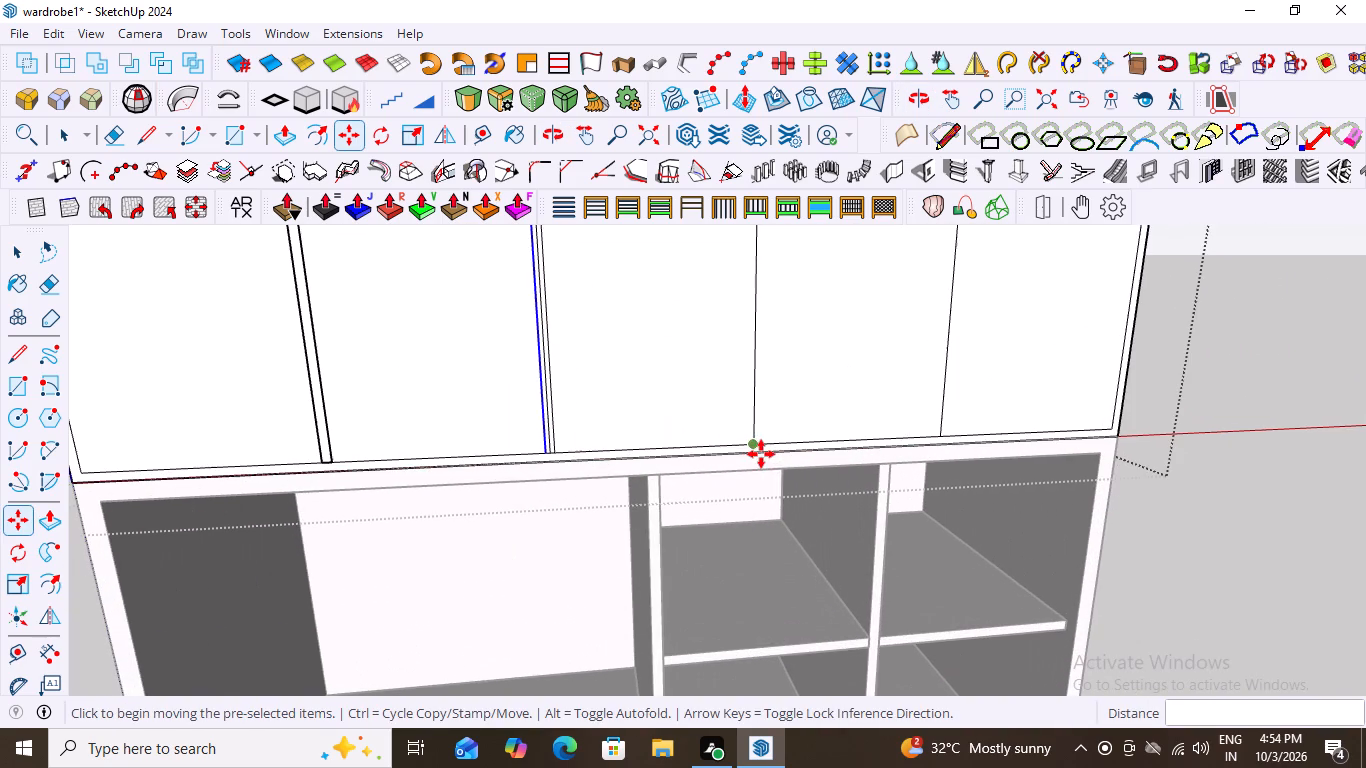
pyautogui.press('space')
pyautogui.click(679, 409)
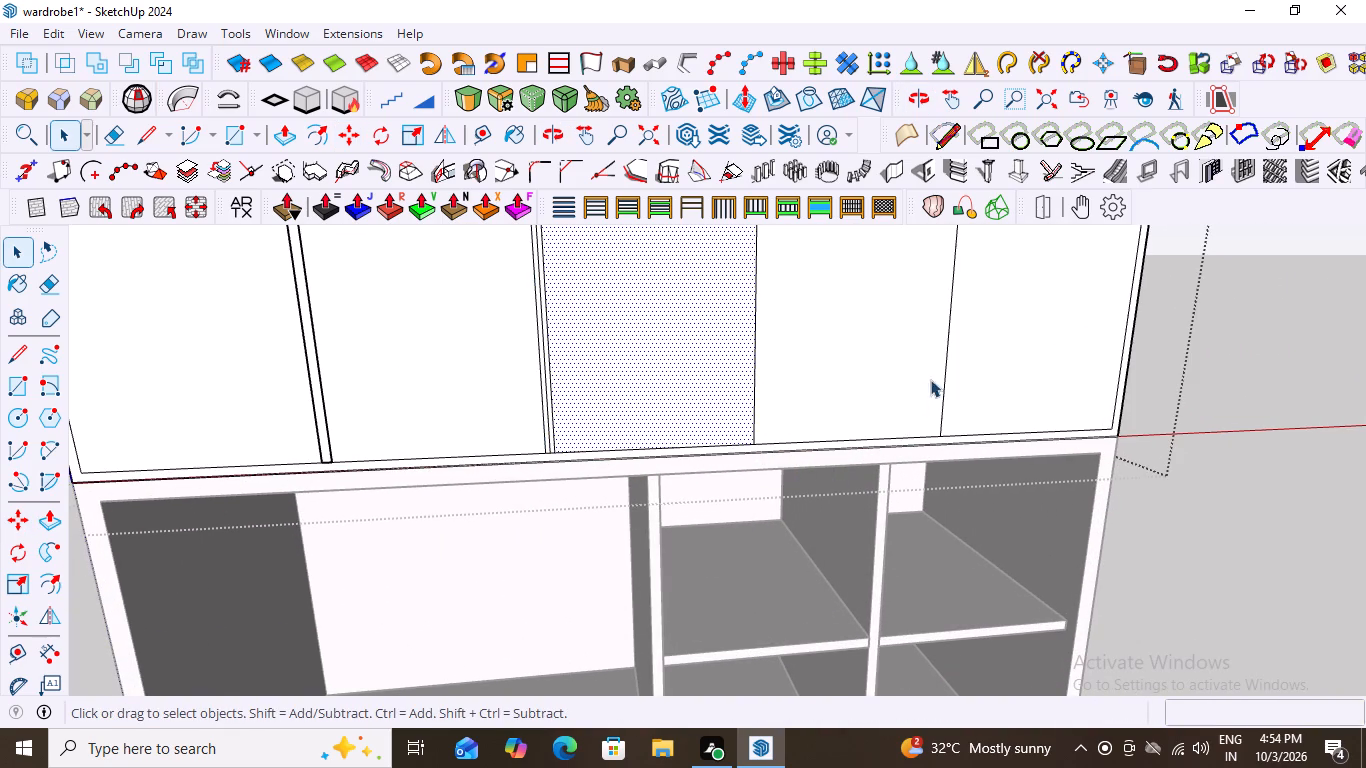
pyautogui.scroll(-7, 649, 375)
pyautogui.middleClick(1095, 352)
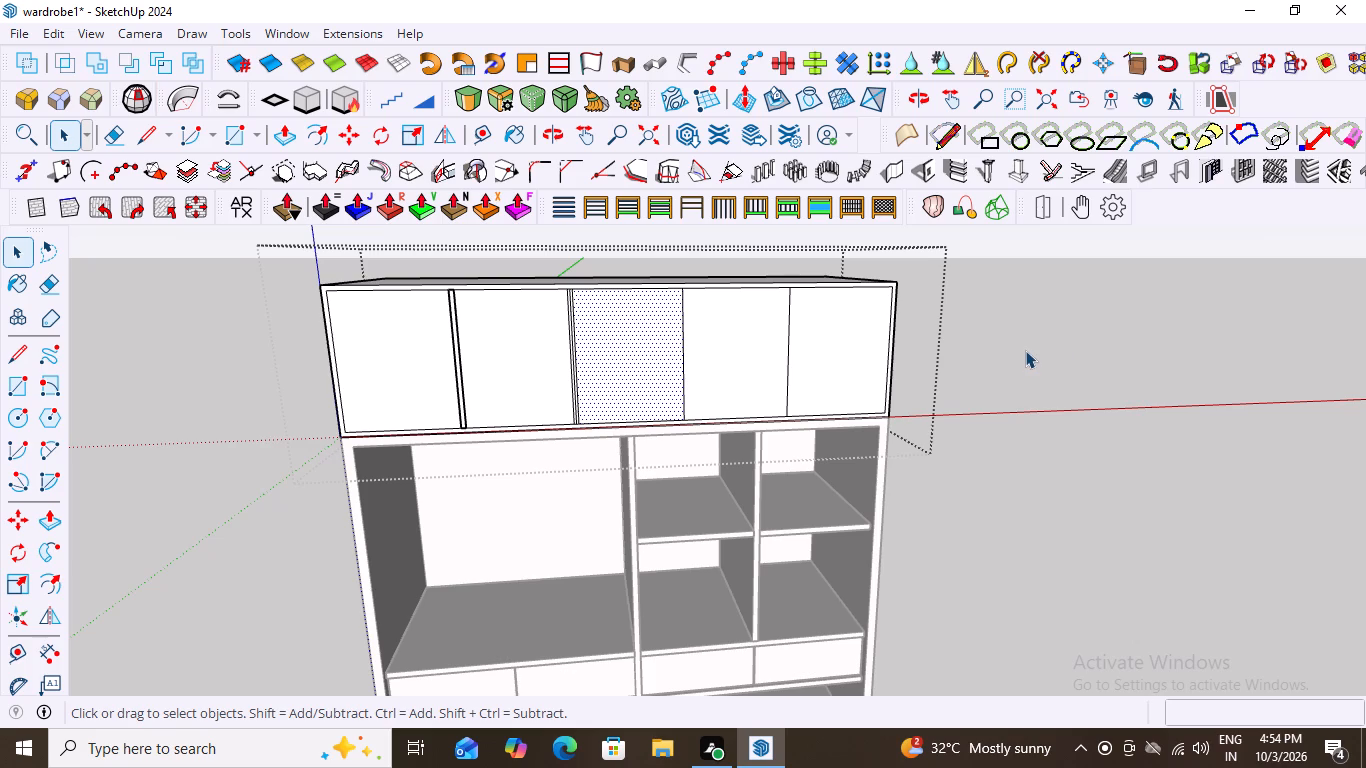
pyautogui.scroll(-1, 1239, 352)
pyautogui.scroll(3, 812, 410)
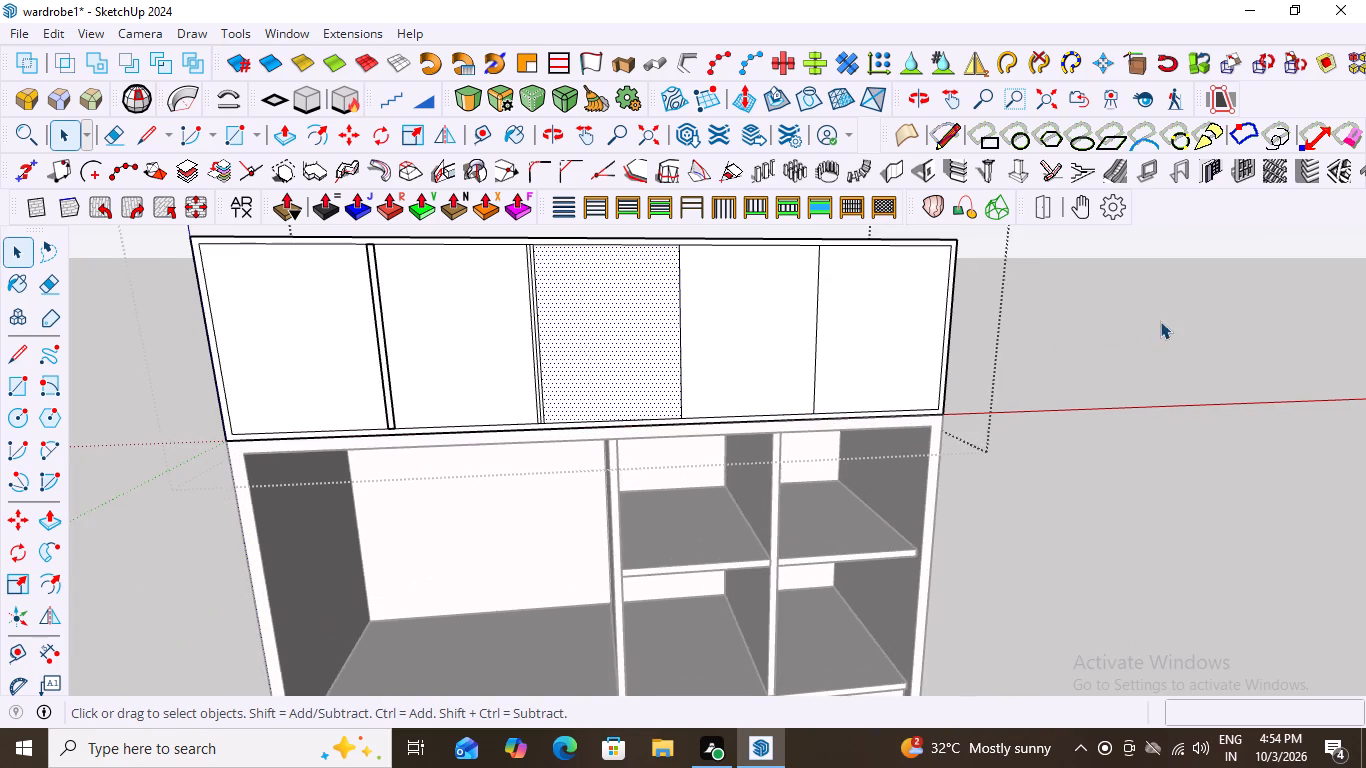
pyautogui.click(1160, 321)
# Reopen the loft group and copy the third divider's single line 9 mm to the left along the face.
pyautogui.scroll(1, 705, 396)
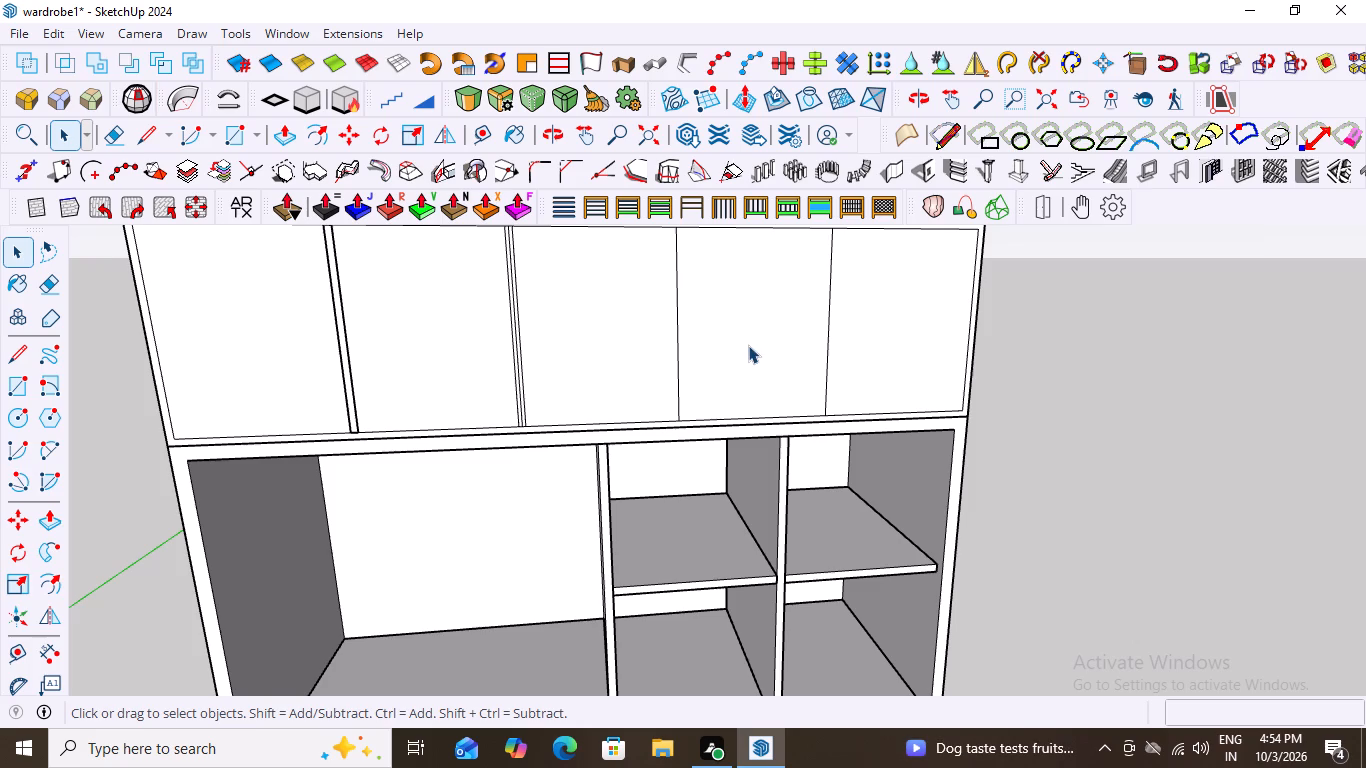
pyautogui.scroll(-6, 748, 345)
pyautogui.scroll(1, 730, 382)
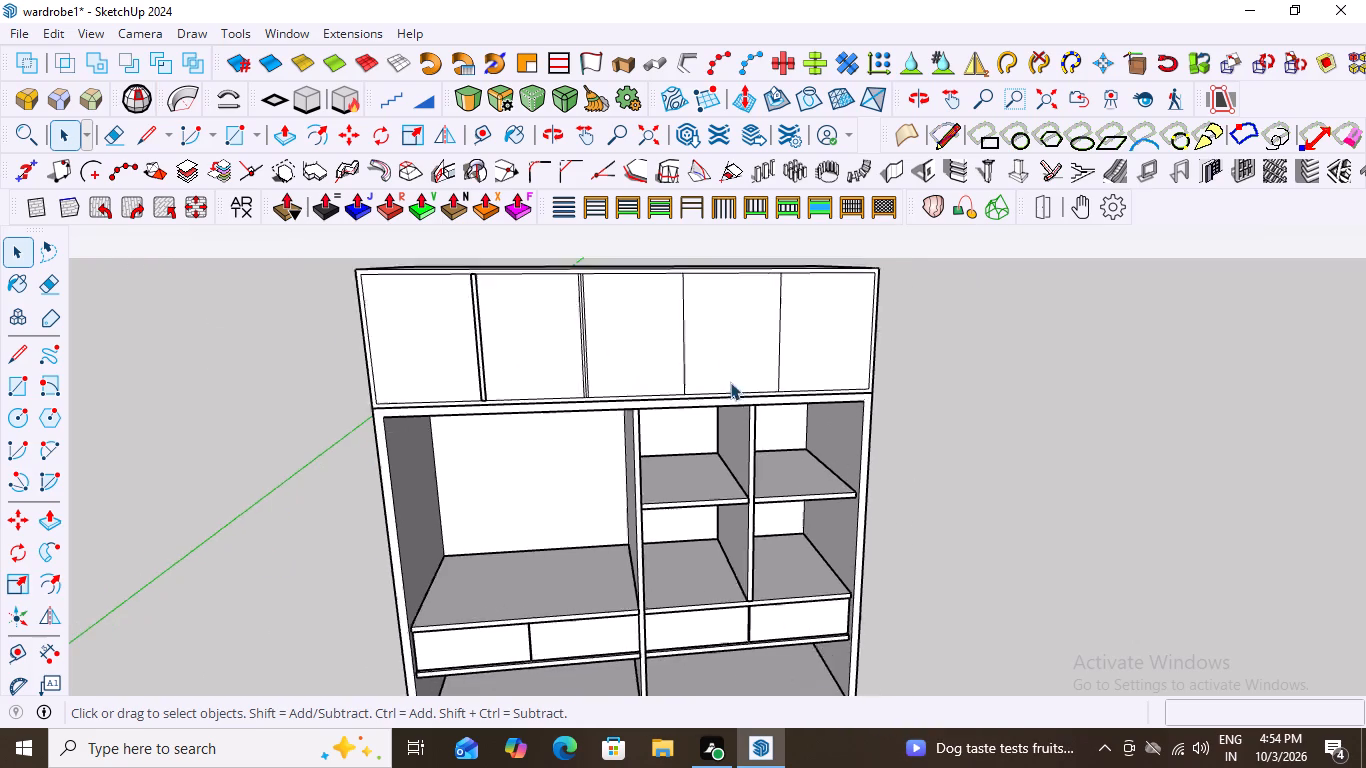
pyautogui.scroll(6, 730, 382)
pyautogui.scroll(3, 652, 362)
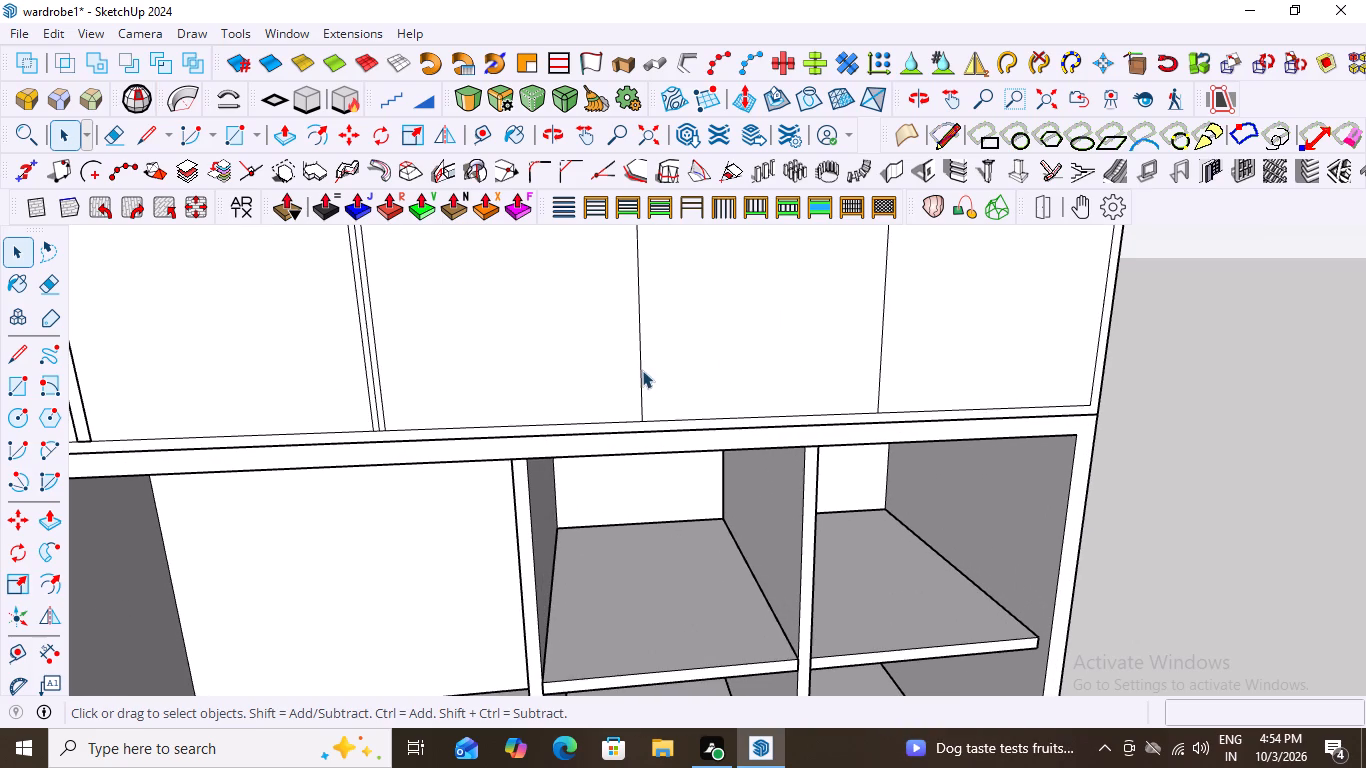
pyautogui.click(639, 367)
pyautogui.tripleClick(639, 367)
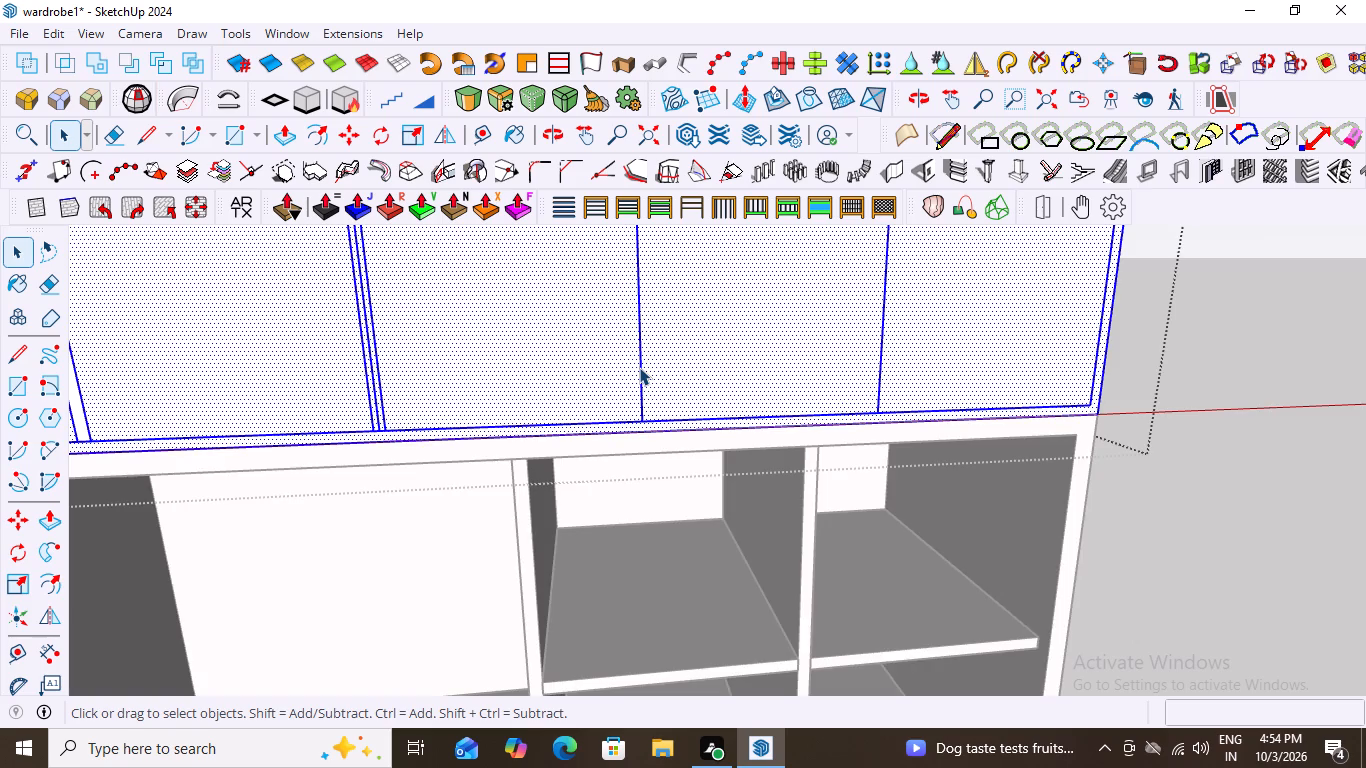
pyautogui.doubleClick(639, 367)
pyautogui.click(639, 368)
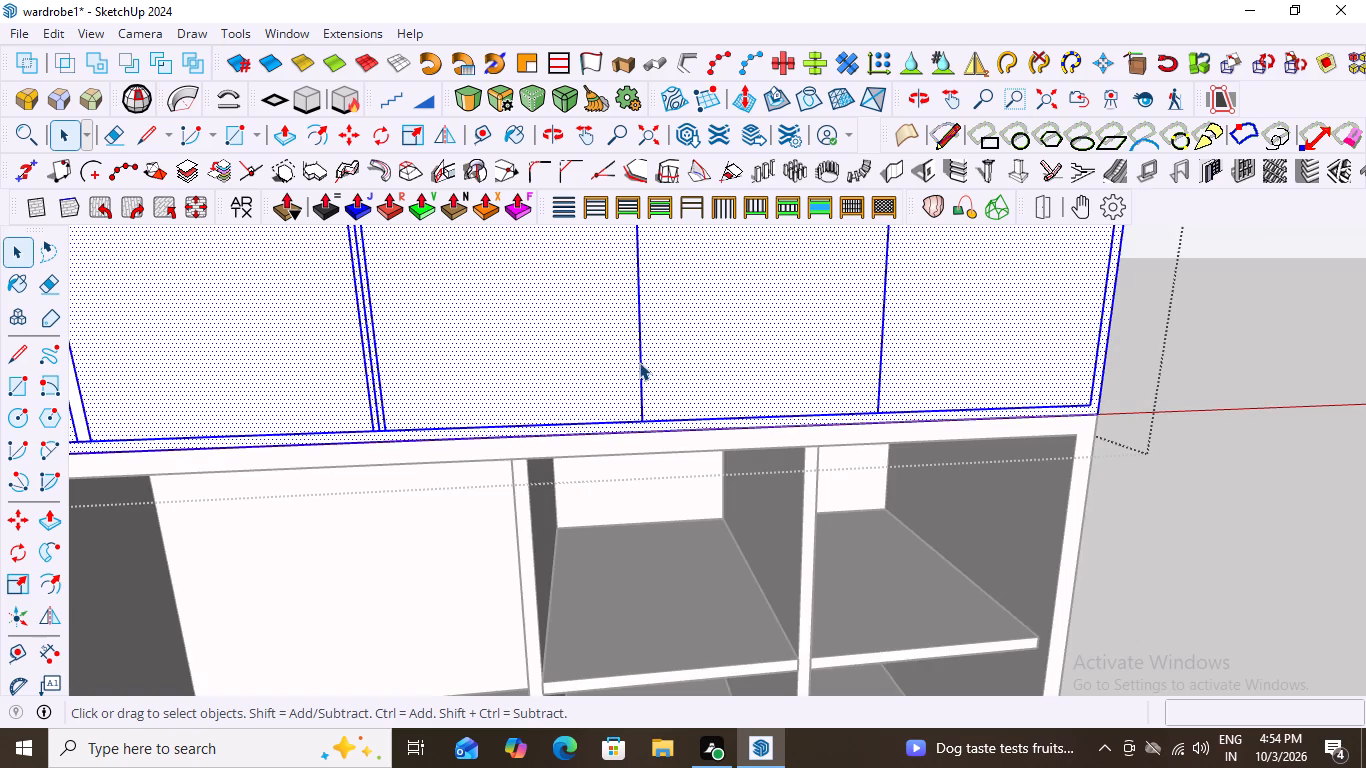
pyautogui.click(639, 362)
pyautogui.click(639, 362)
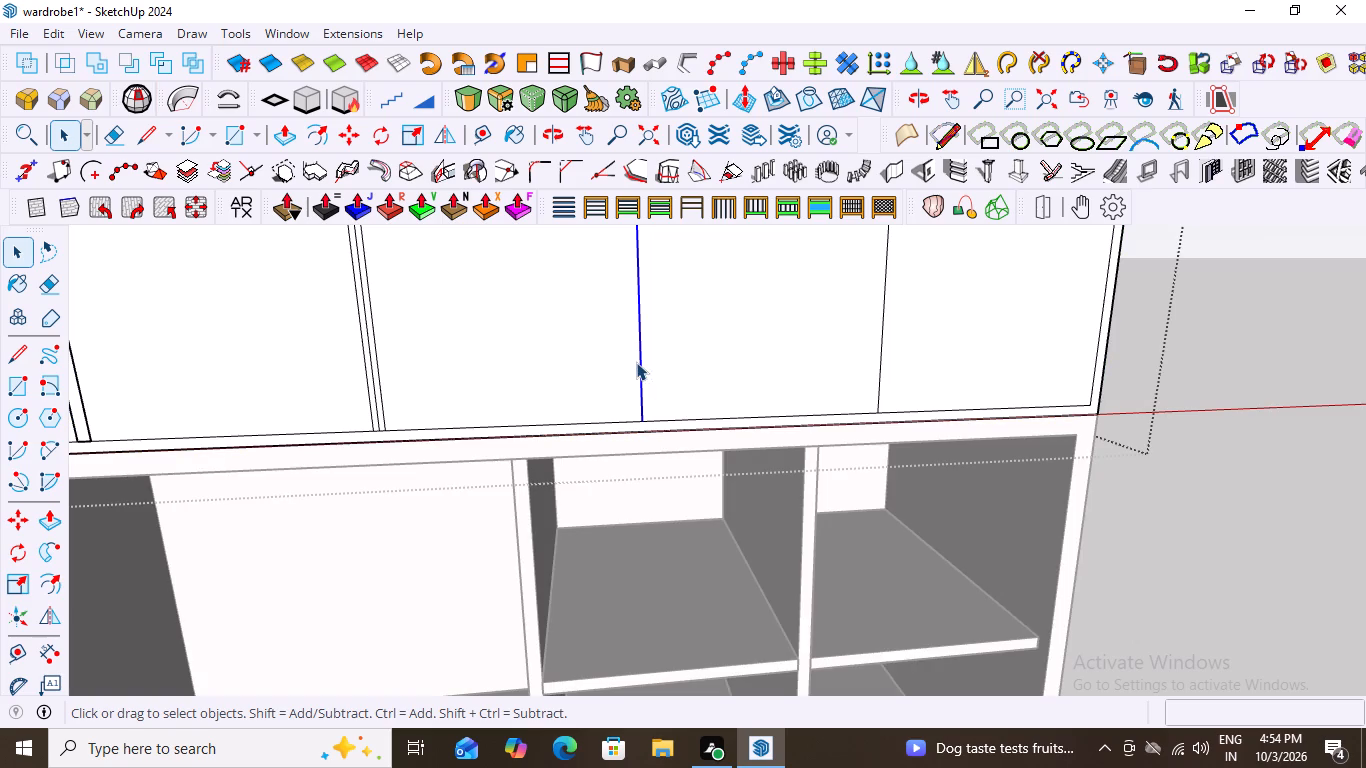
pyautogui.press('m')
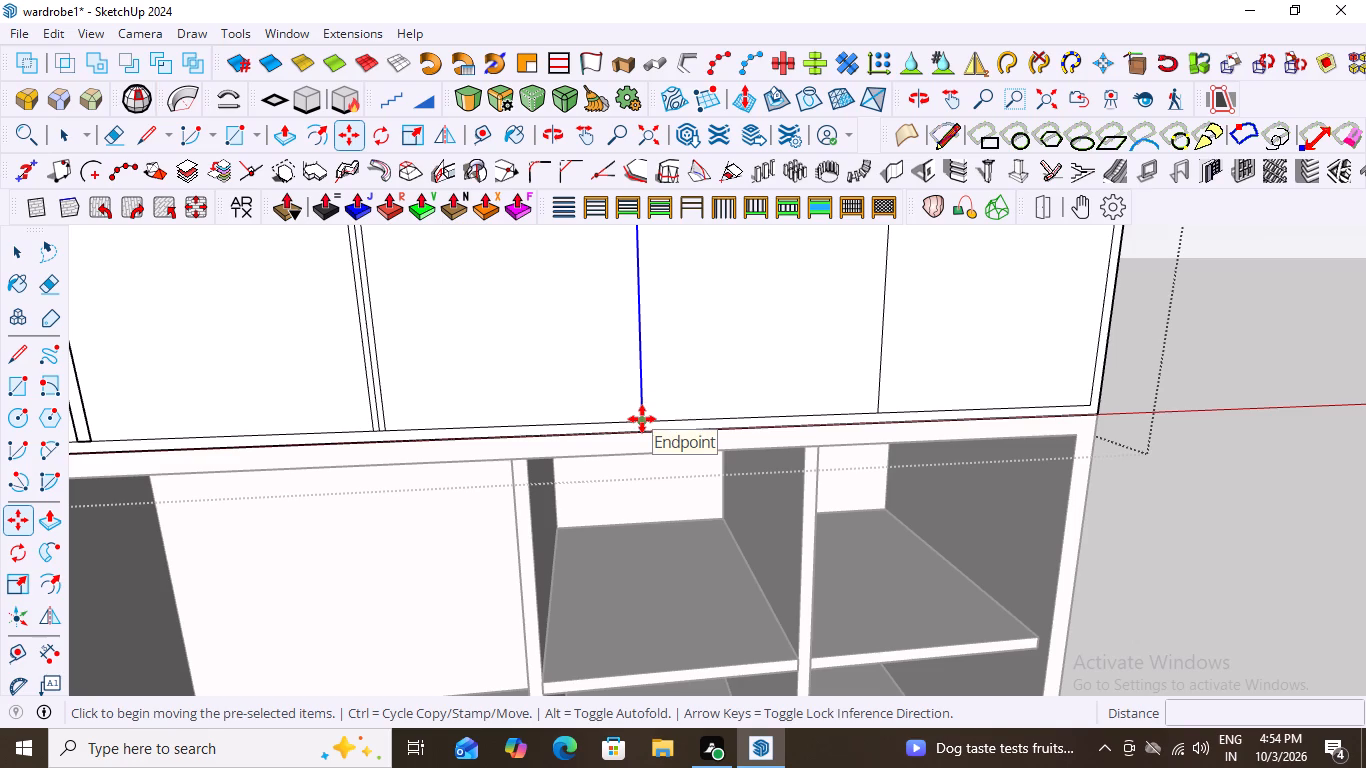
pyautogui.click(642, 419)
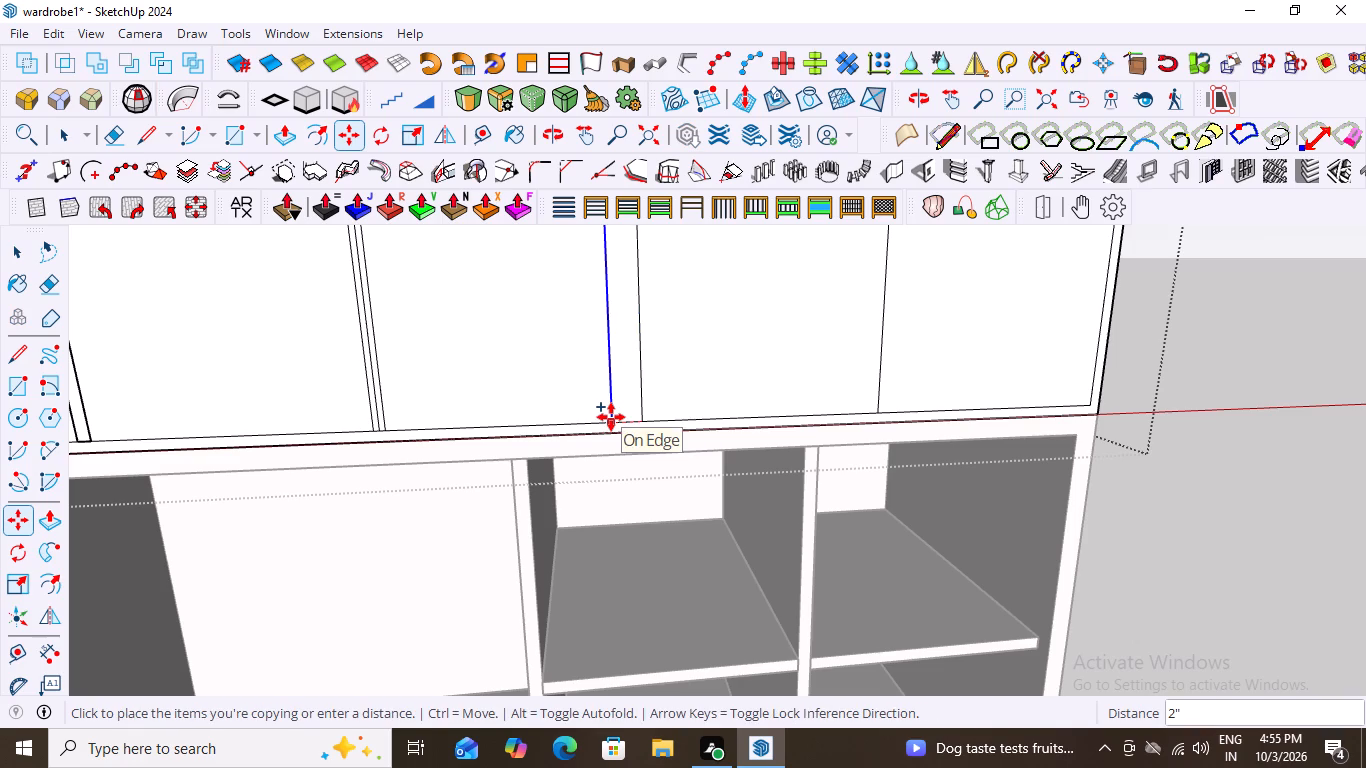
pyautogui.press('9')
pyautogui.write('mm')
pyautogui.press('Return')
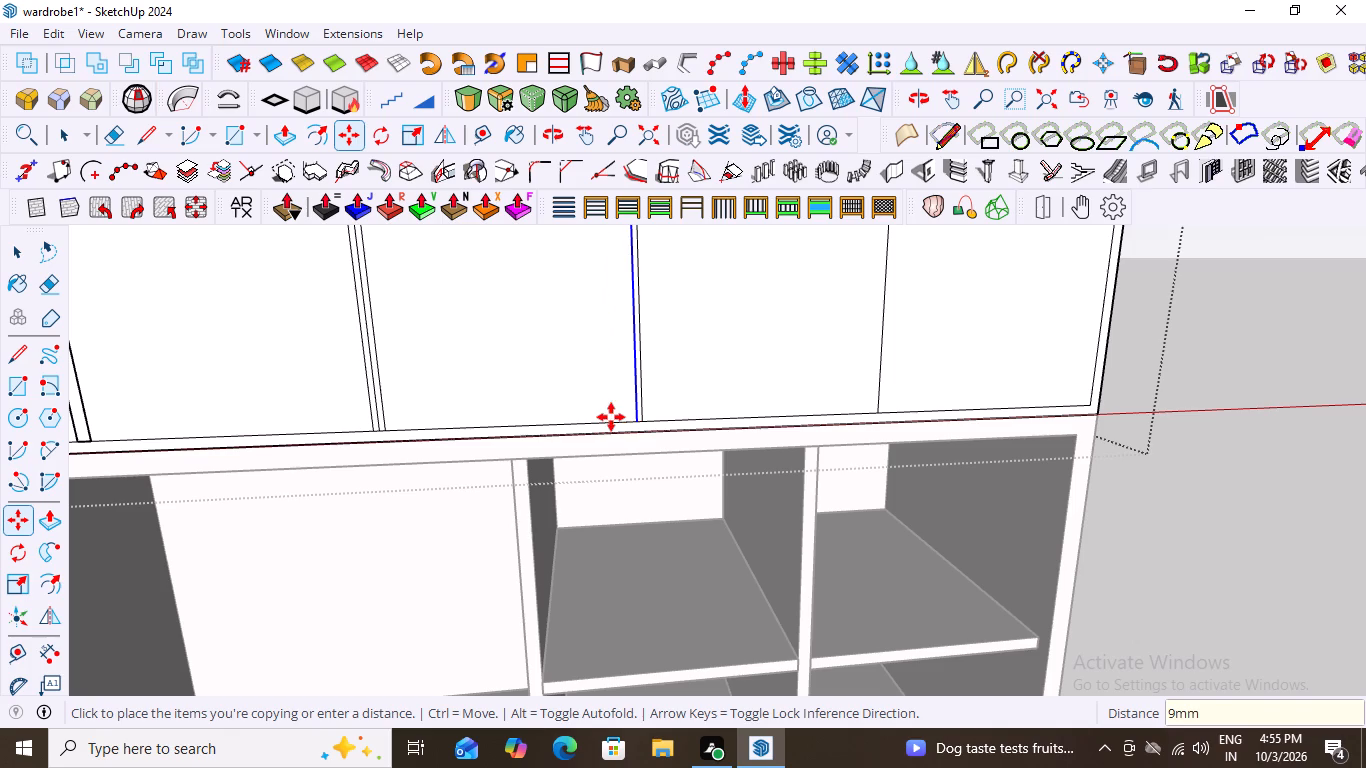
# Copy the third divider's new offset line 18 mm to the right and close the loft group.
pyautogui.scroll(12, 648, 438)
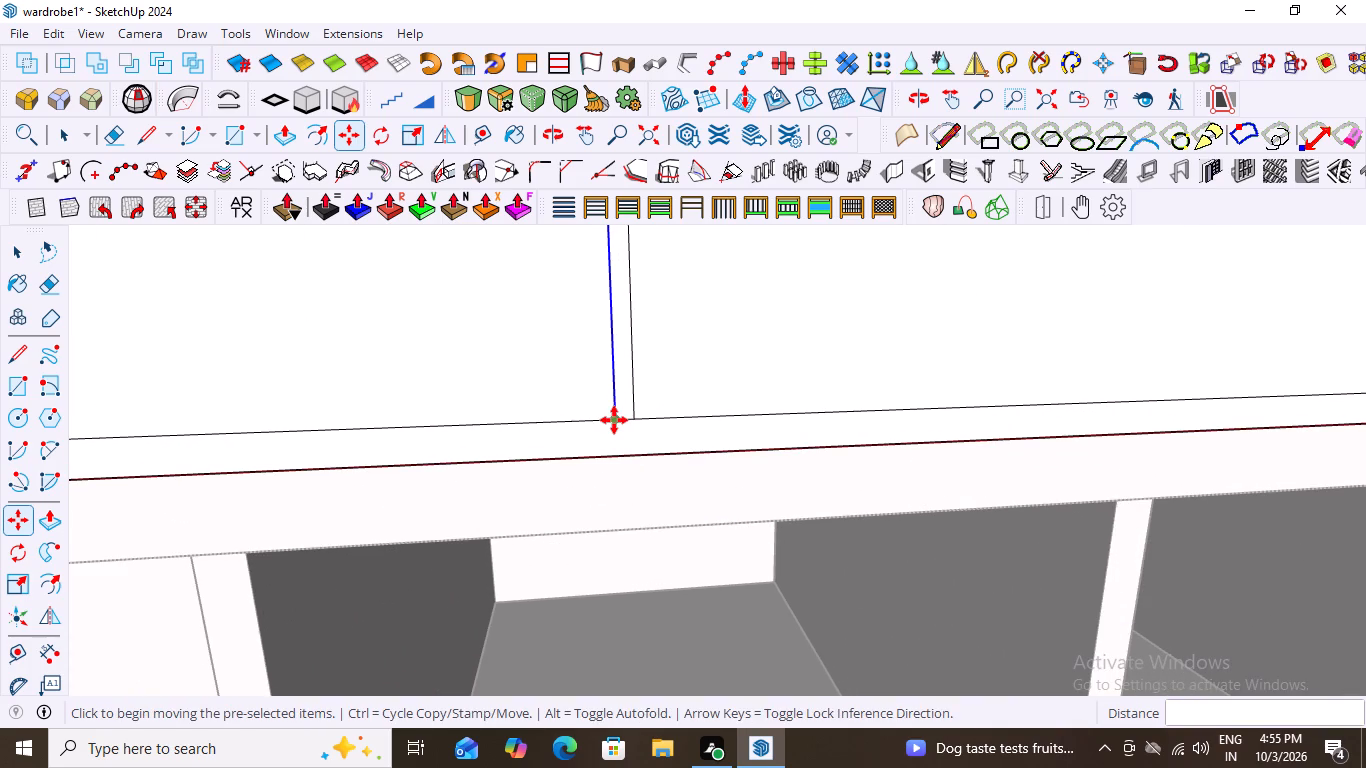
pyautogui.click(614, 420)
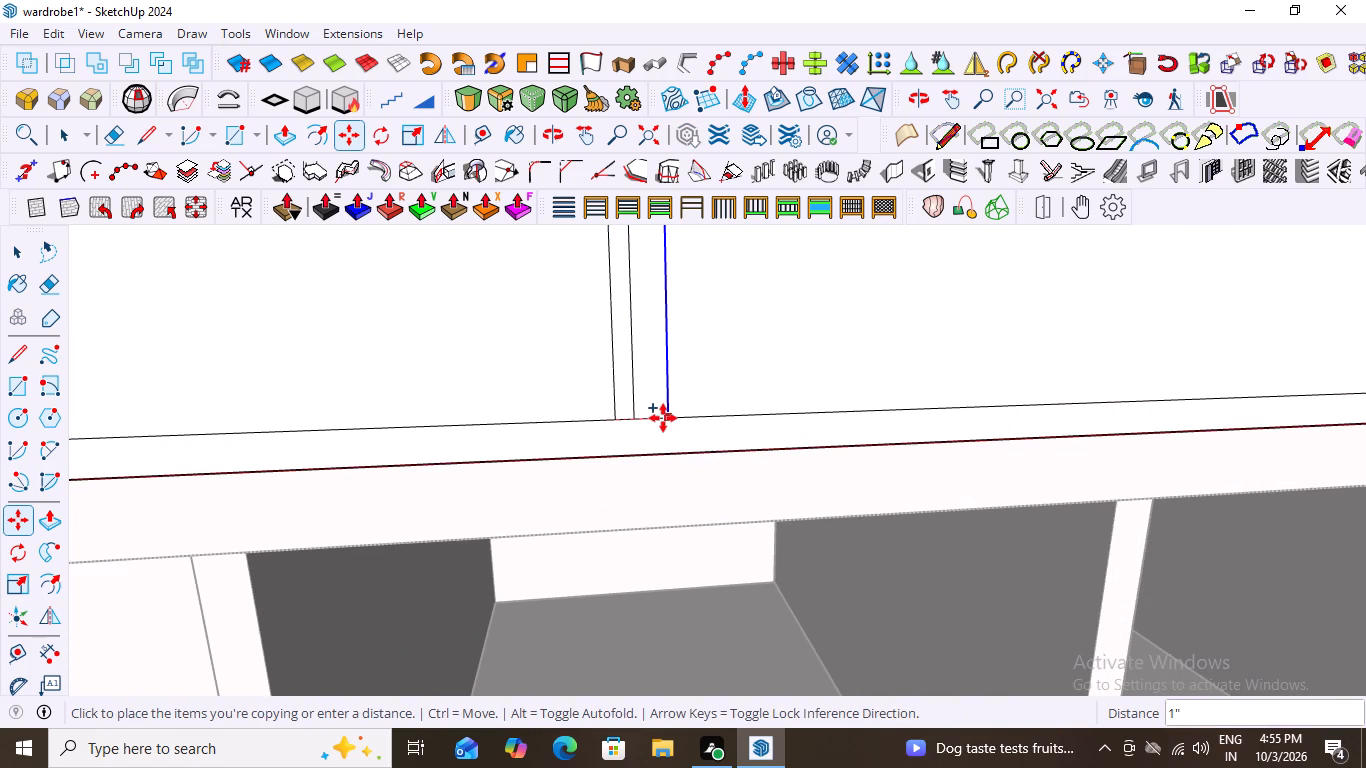
pyautogui.write('18m')
pyautogui.press('m')
pyautogui.press('Return')
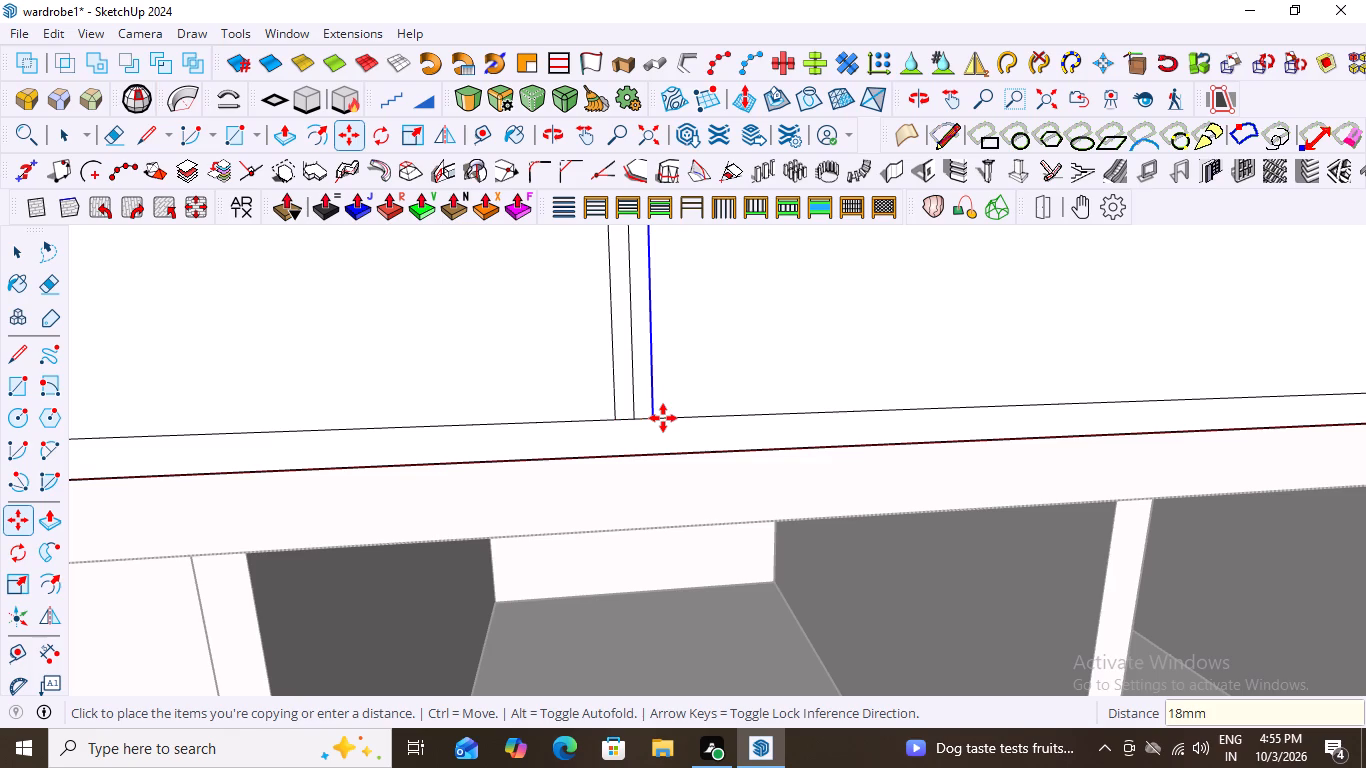
pyautogui.scroll(-20, 597, 459)
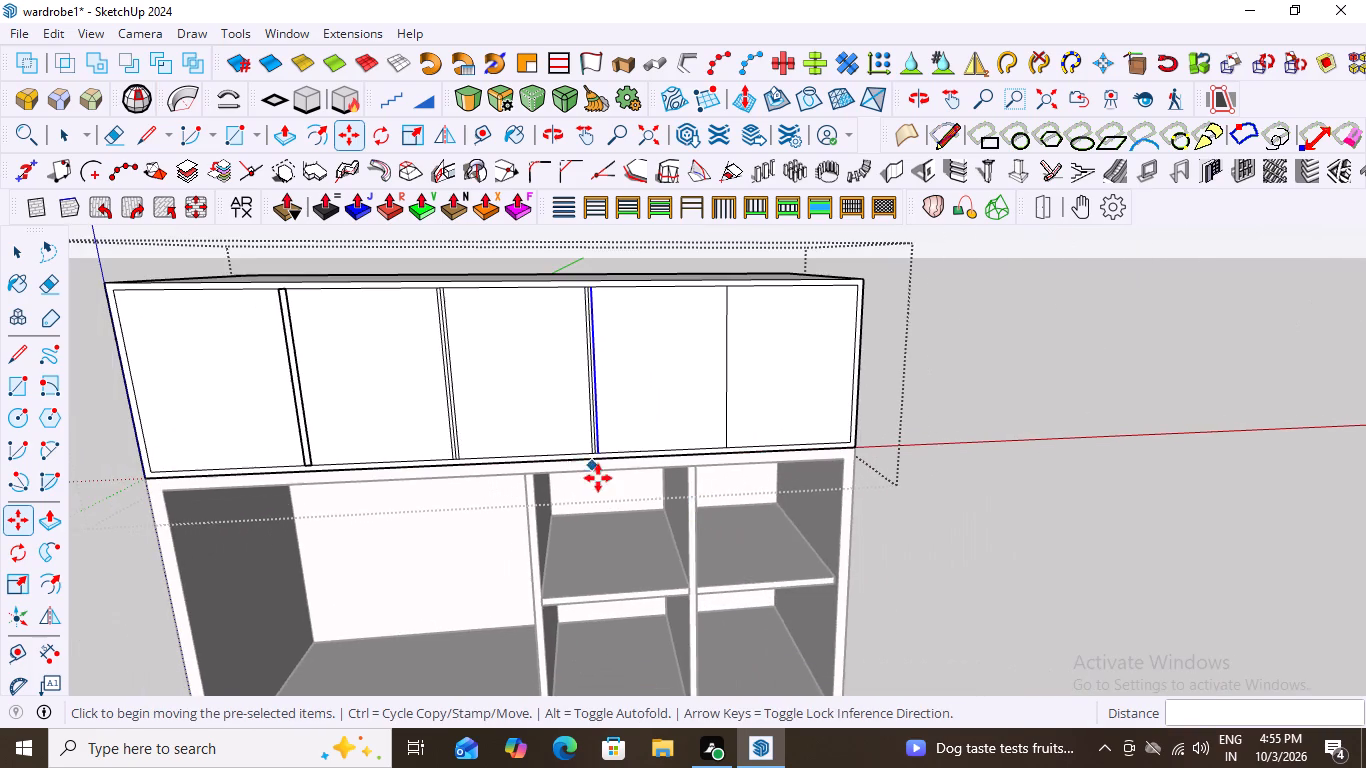
pyautogui.press('space')
pyautogui.click(928, 522)
# Reopen the loft group and copy the fourth divider's single line 9 mm to the left along the face's bottom edge.
pyautogui.scroll(6, 735, 427)
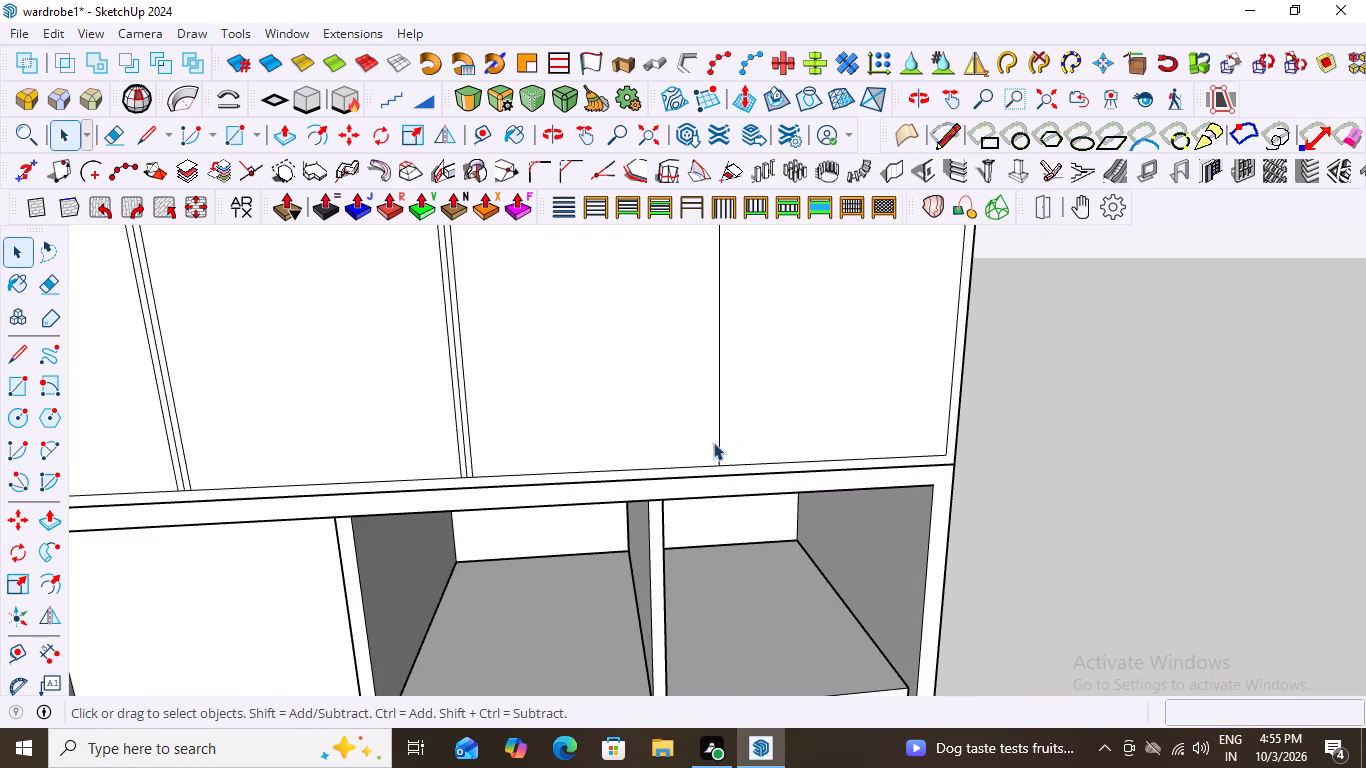
pyautogui.click(719, 443)
pyautogui.scroll(3, 720, 453)
pyautogui.doubleClick(716, 425)
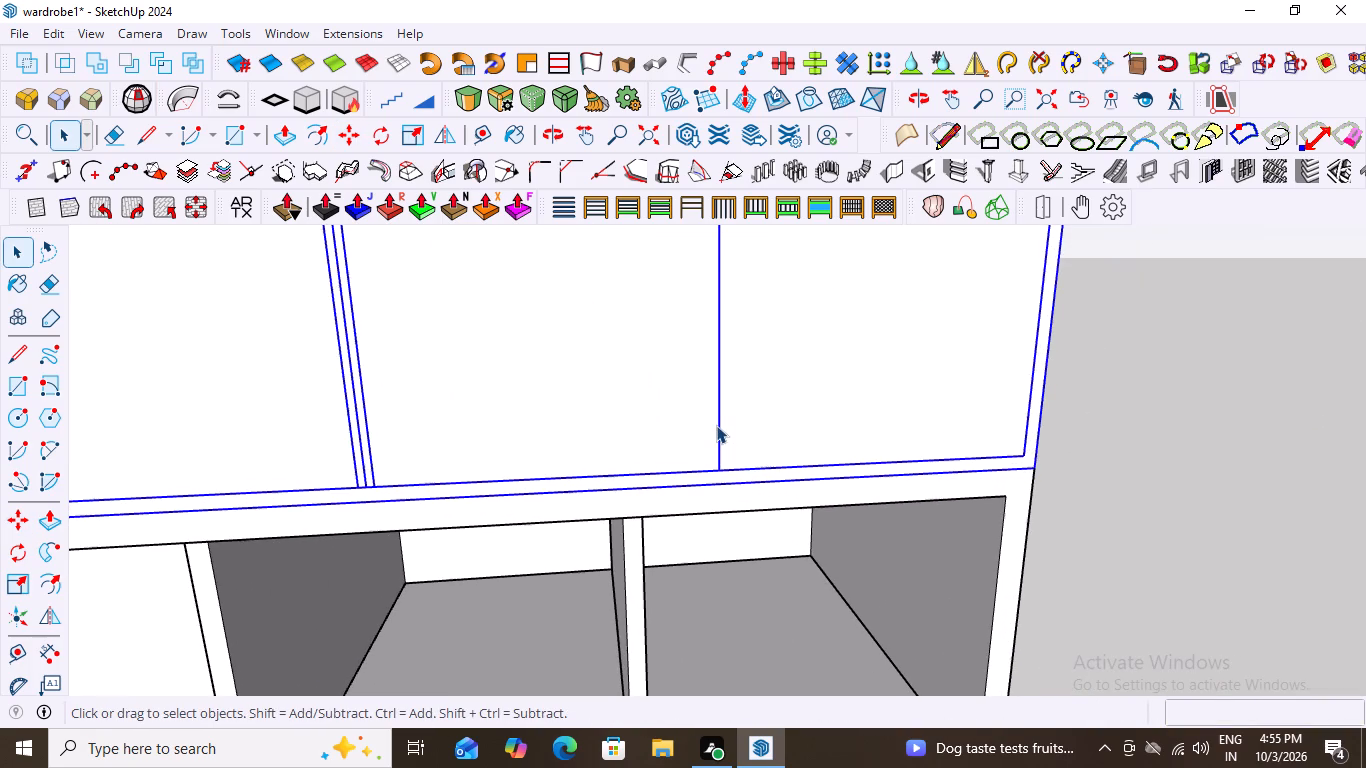
pyautogui.click(716, 425)
pyautogui.doubleClick(716, 425)
pyautogui.tripleClick(717, 429)
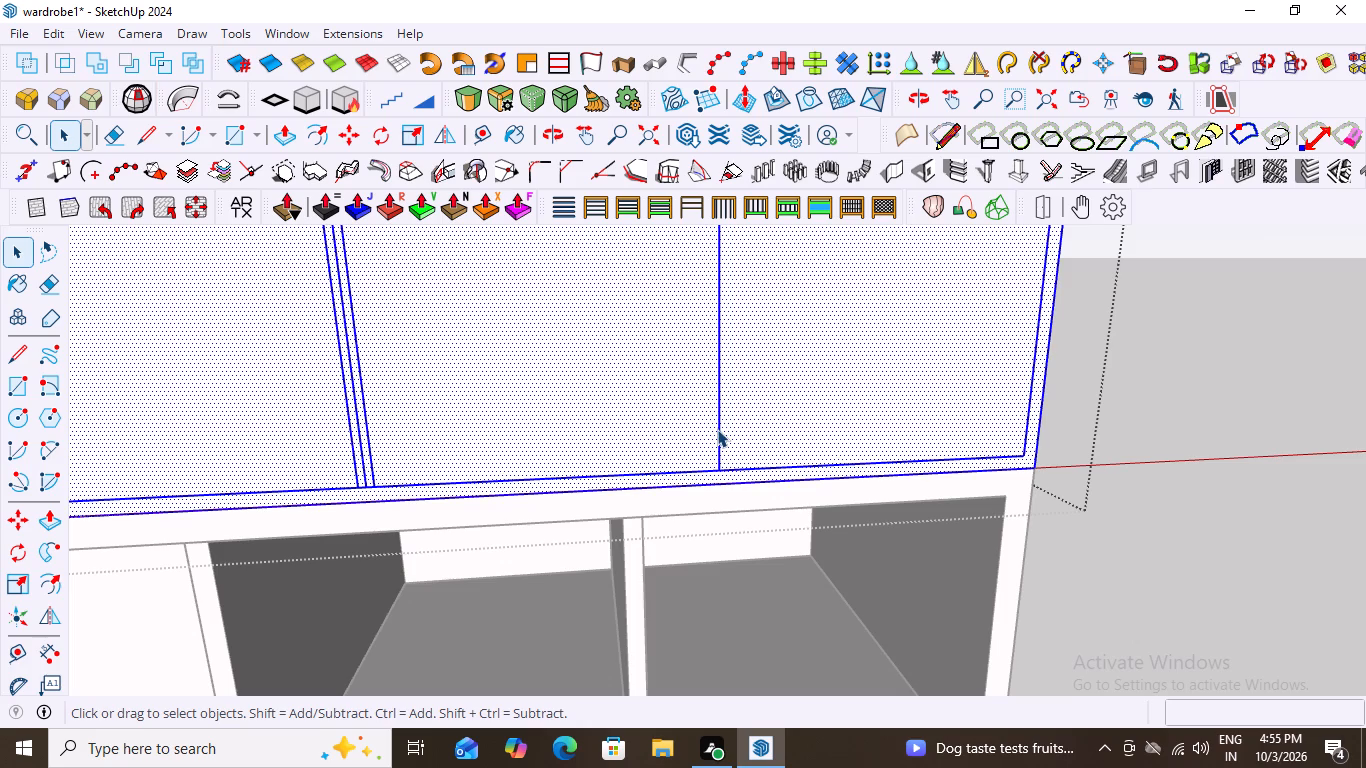
pyautogui.doubleClick(720, 430)
pyautogui.click(1173, 396)
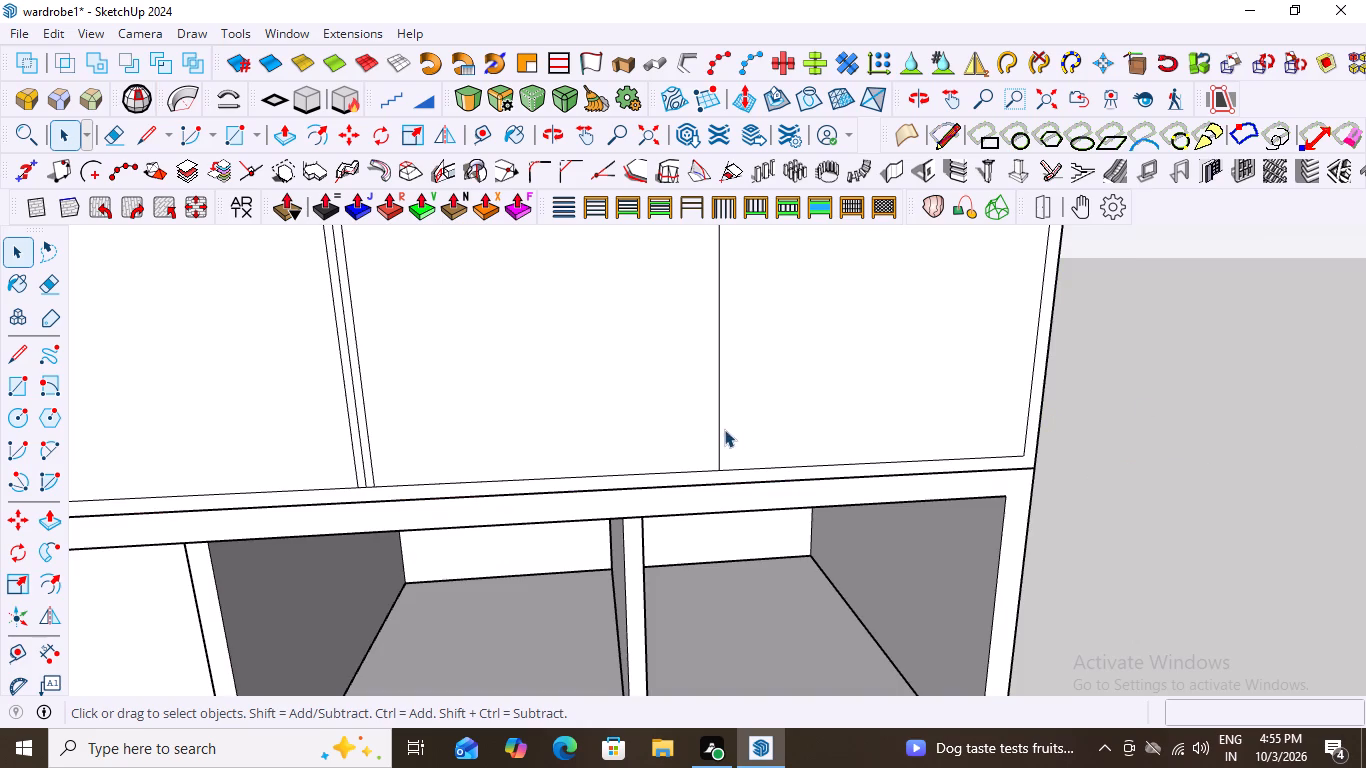
pyautogui.tripleClick(717, 436)
pyautogui.tripleClick(718, 436)
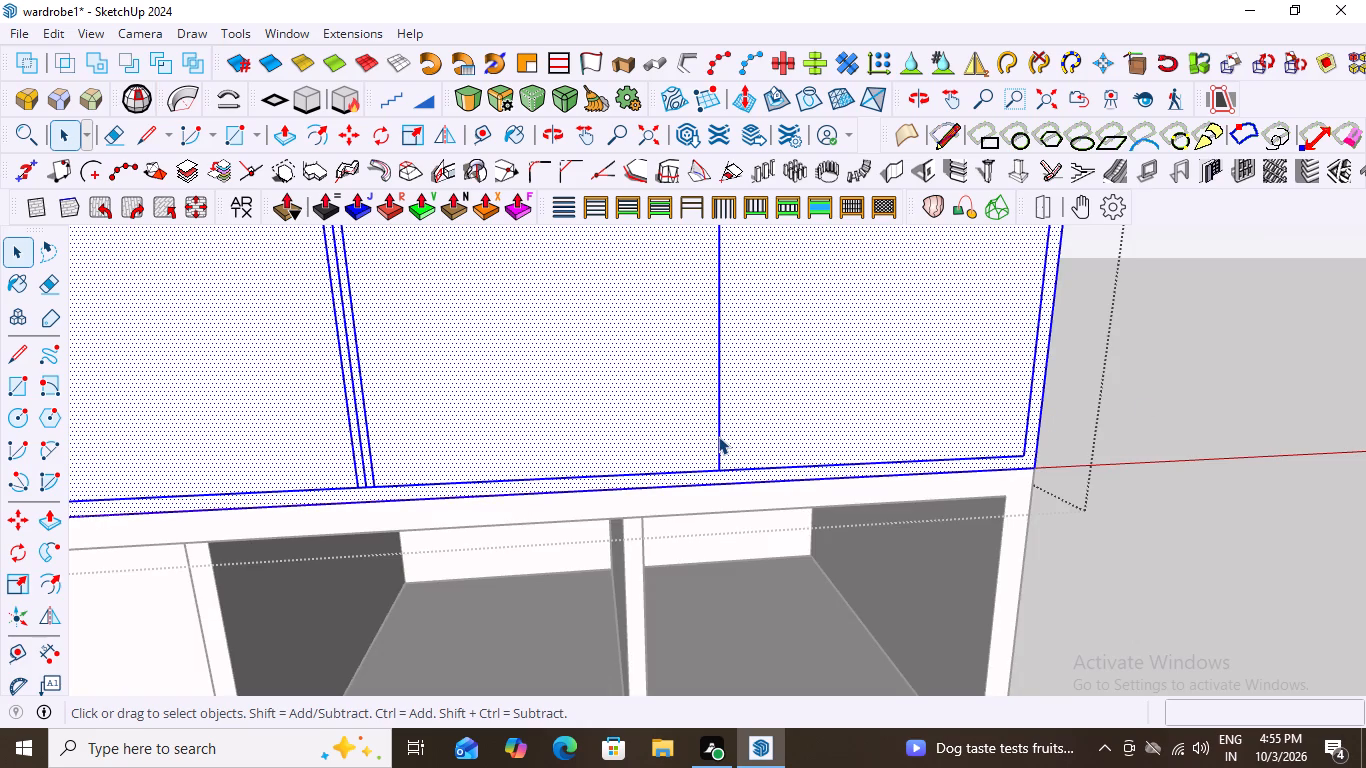
pyautogui.doubleClick(718, 441)
pyautogui.click(718, 441)
pyautogui.doubleClick(718, 441)
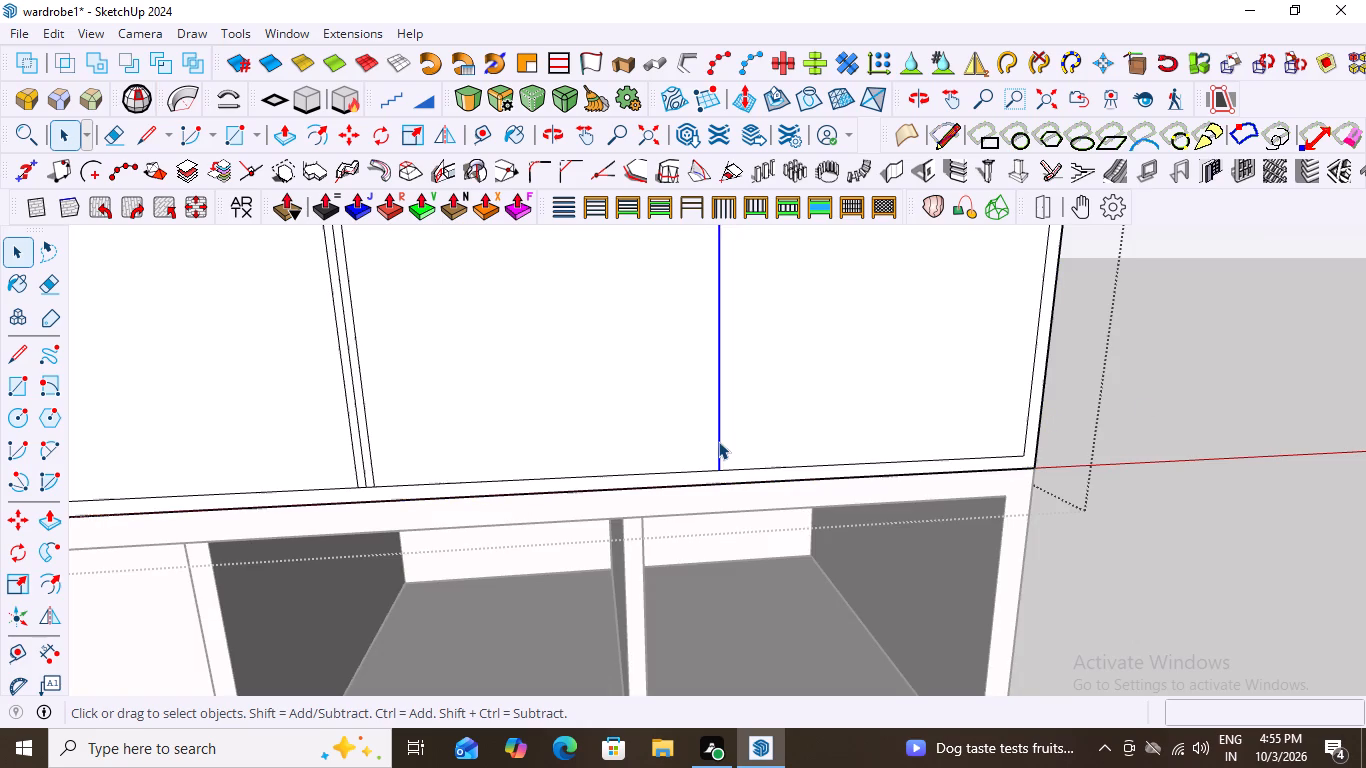
pyautogui.keyDown('ctrl'); pyautogui.click(619, 403); pyautogui.keyUp('ctrl')
pyautogui.keyDown('ctrl'); pyautogui.click(765, 386); pyautogui.keyUp('ctrl')
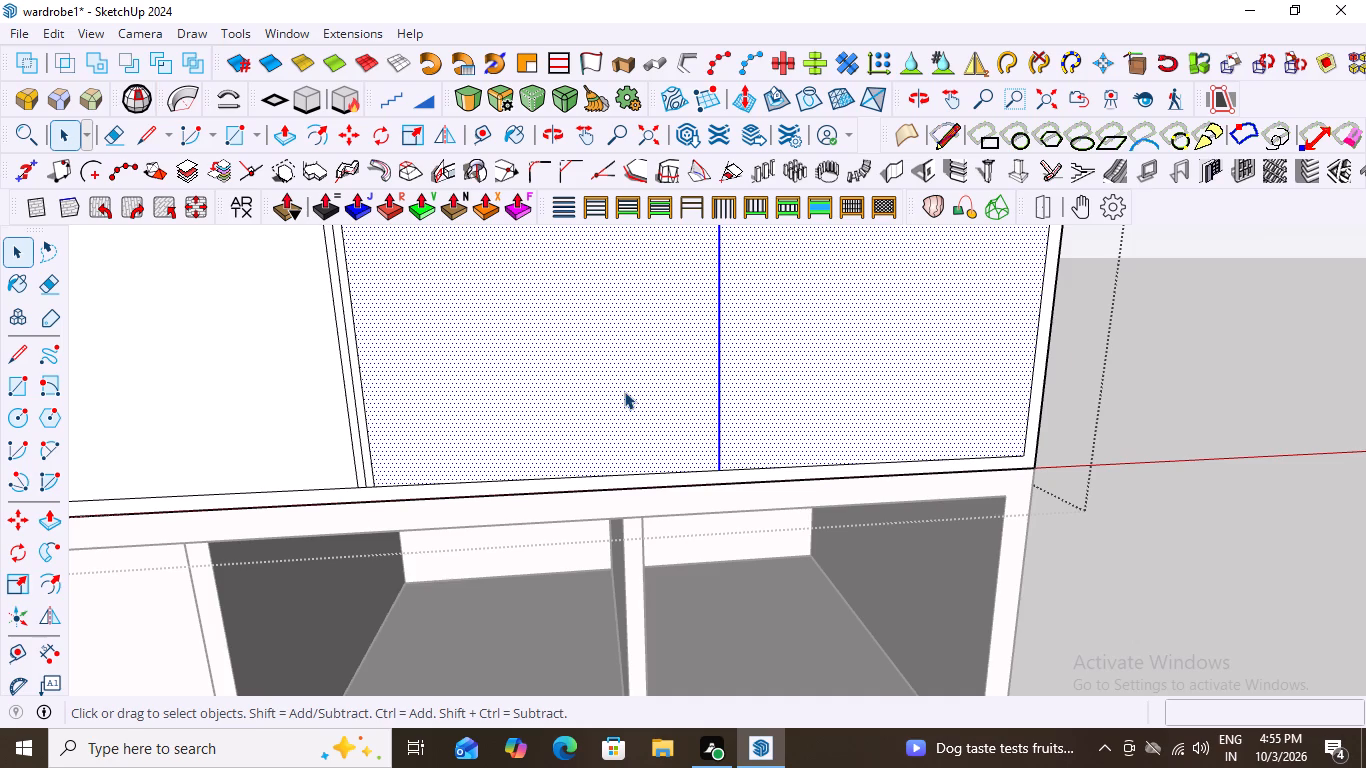
pyautogui.keyDown('shift'); pyautogui.click(625, 387); pyautogui.keyUp('shift')
pyautogui.keyDown('shift'); pyautogui.click(758, 376); pyautogui.keyUp('shift')
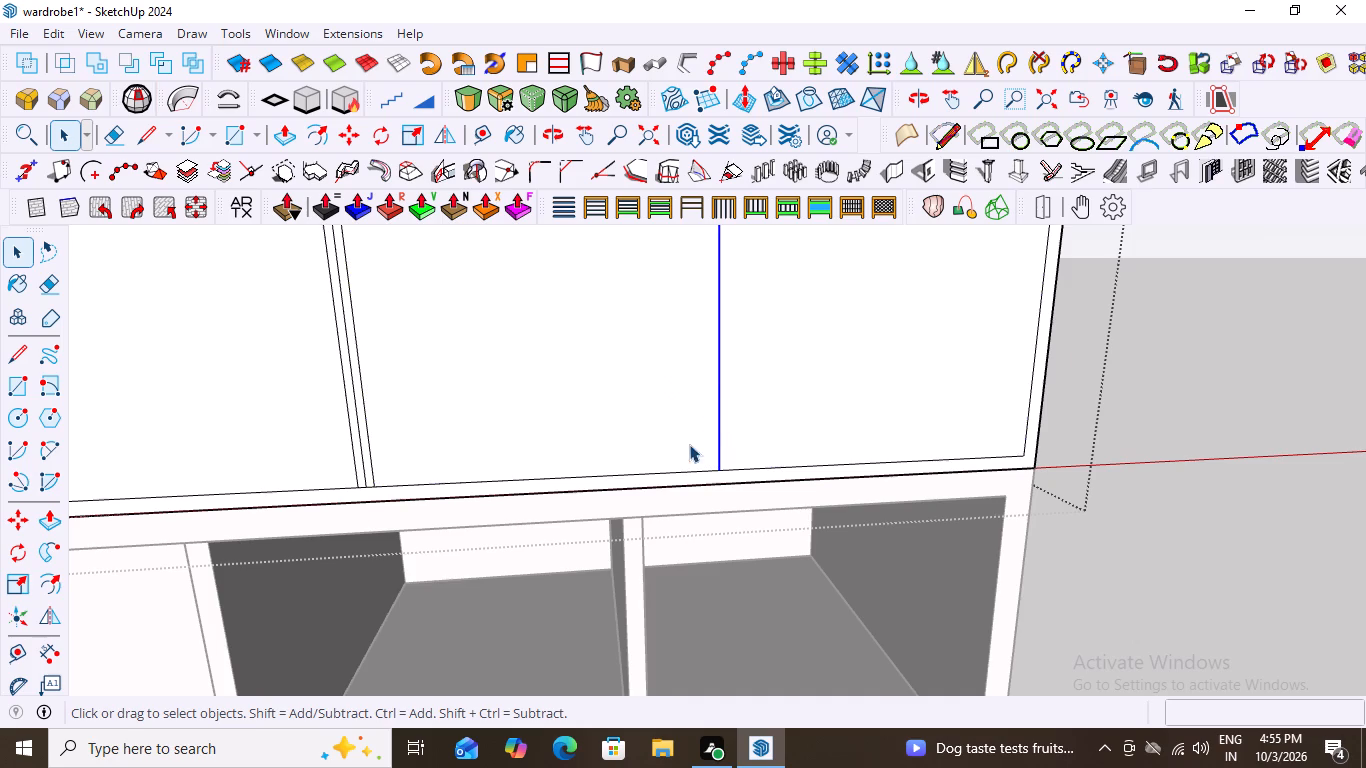
pyautogui.scroll(1, 694, 468)
pyautogui.press('m')
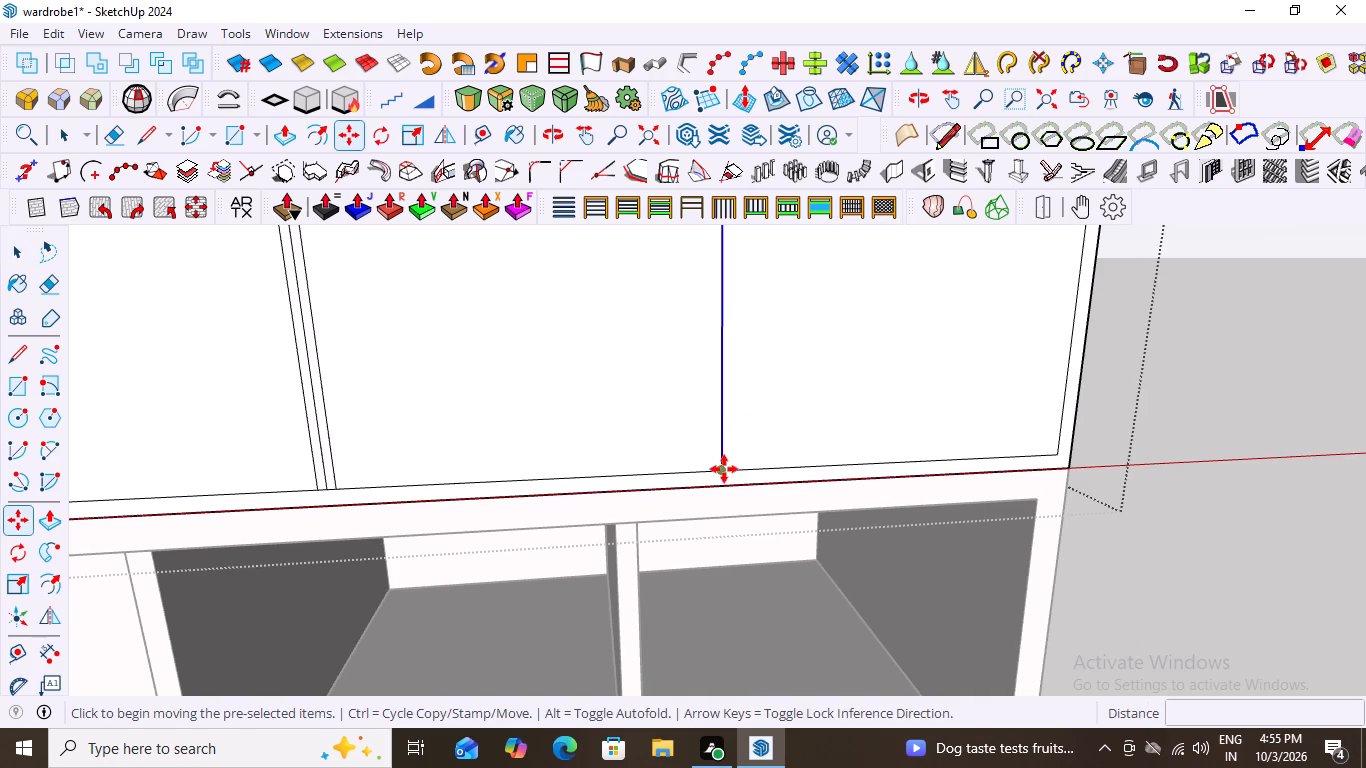
pyautogui.click(722, 471)
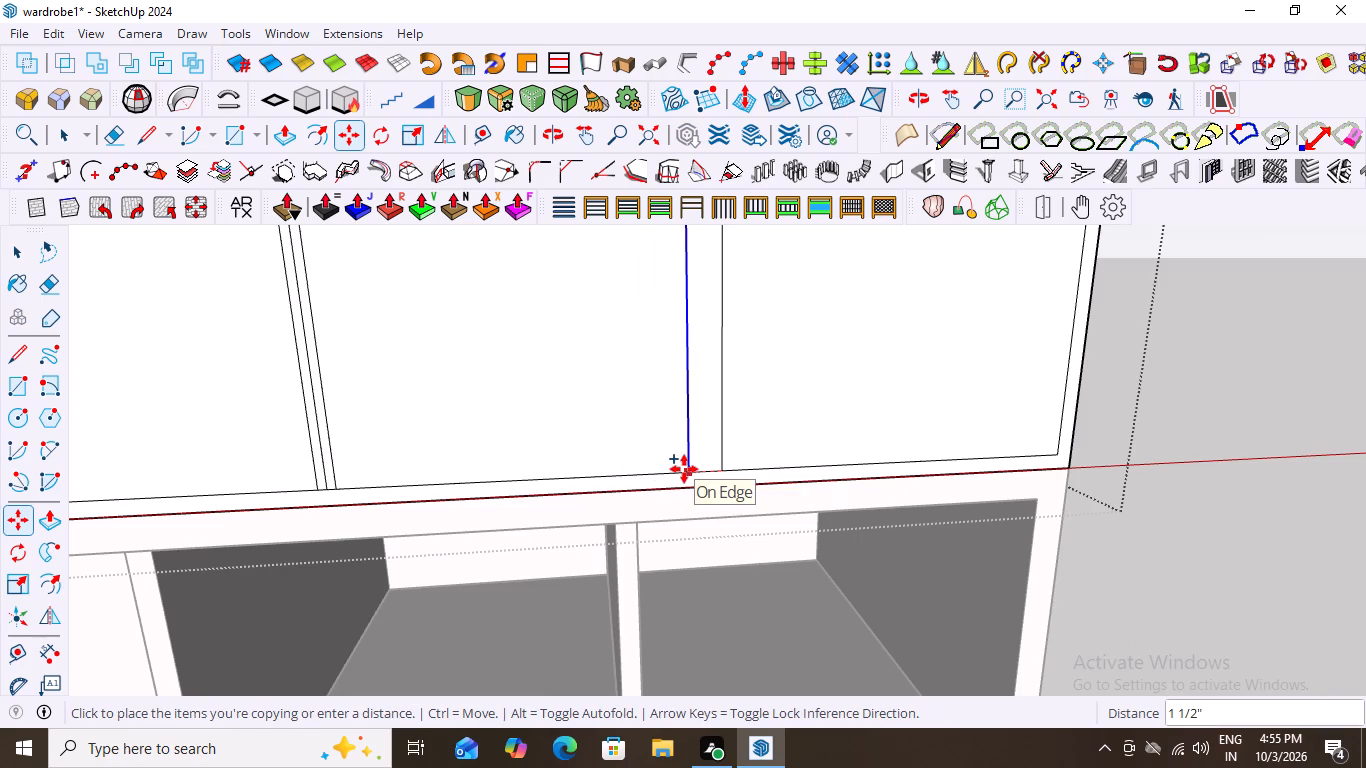
pyautogui.press('9')
pyautogui.write('mm')
pyautogui.press('Return')
# Copy the fourth divider's new offset line 18 mm to the right and close the loft group.
pyautogui.scroll(6, 742, 481)
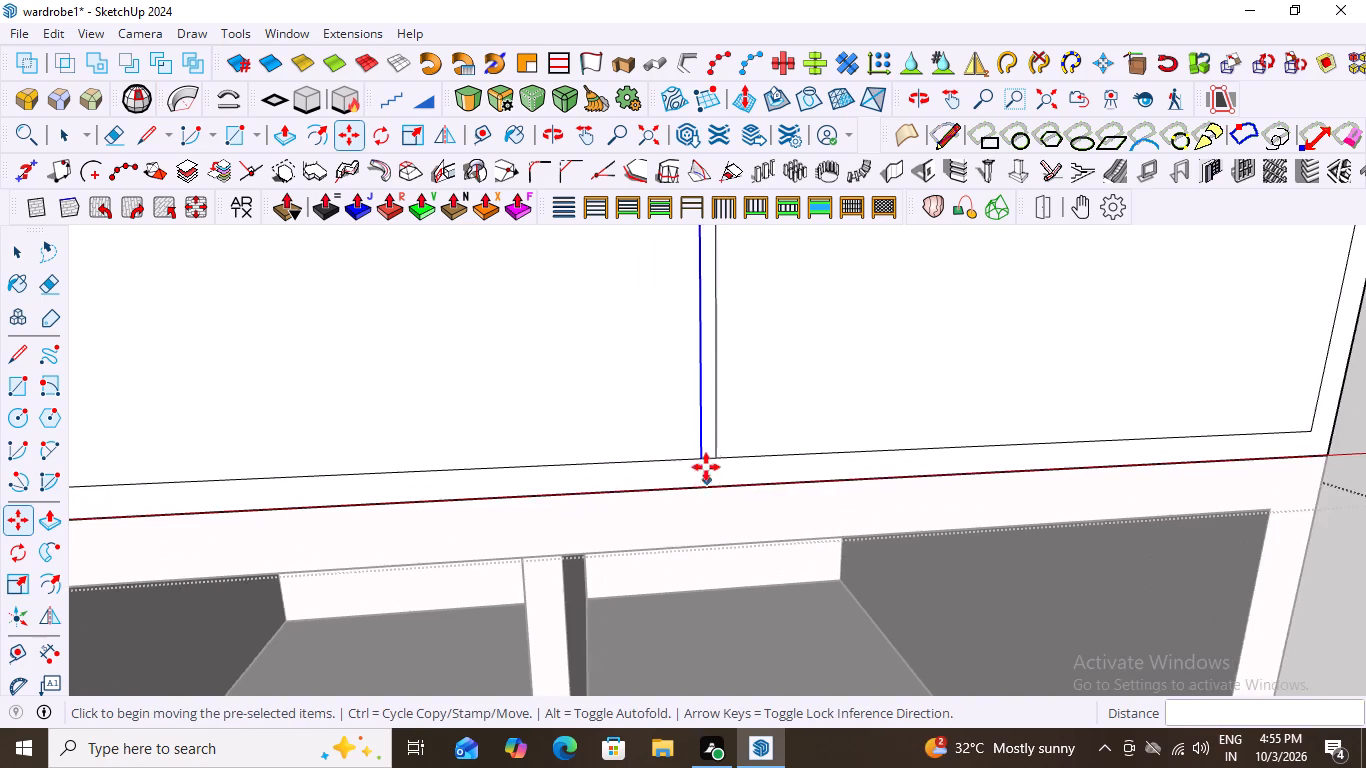
pyautogui.scroll(3, 706, 467)
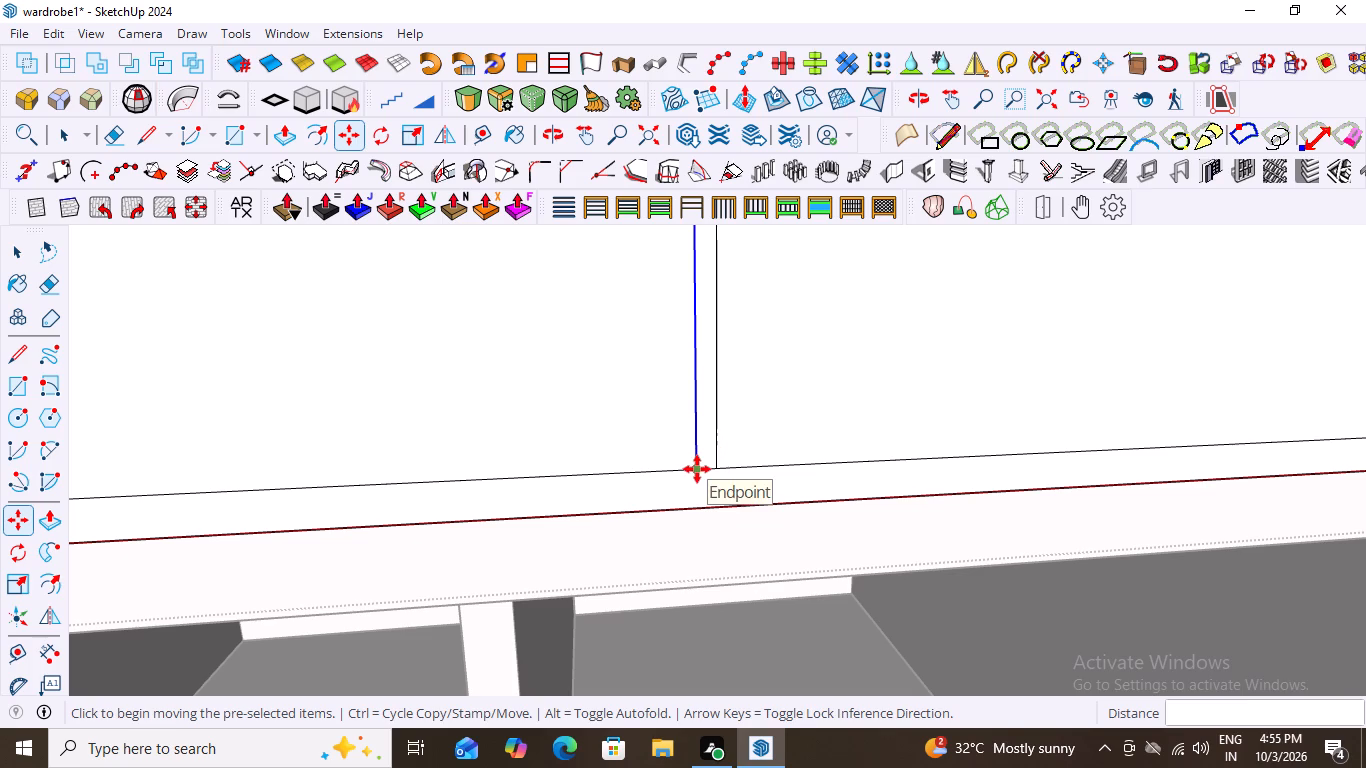
pyautogui.click(697, 469)
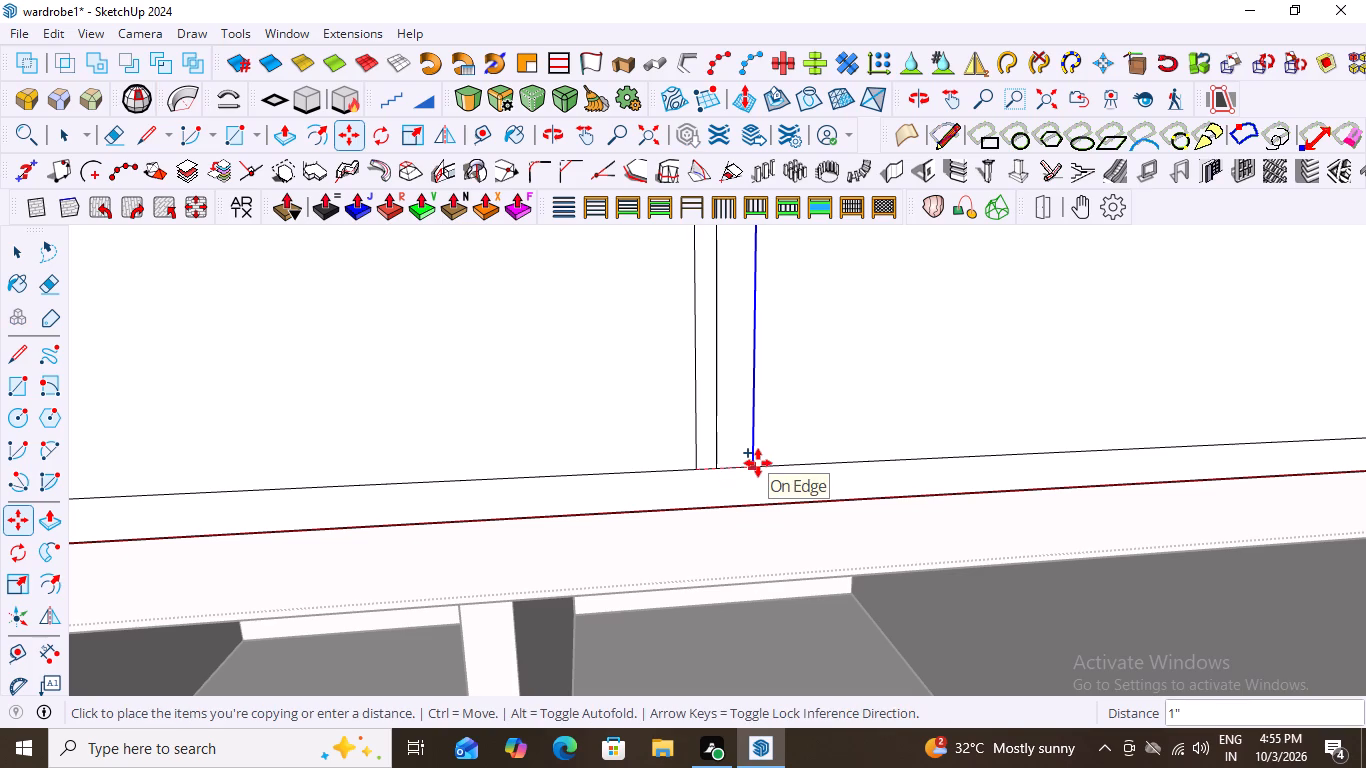
pyautogui.press('1')
pyautogui.press('8')
pyautogui.write('mm')
pyautogui.press('Return')
pyautogui.scroll(-20, 630, 402)
pyautogui.scroll(-2, 630, 402)
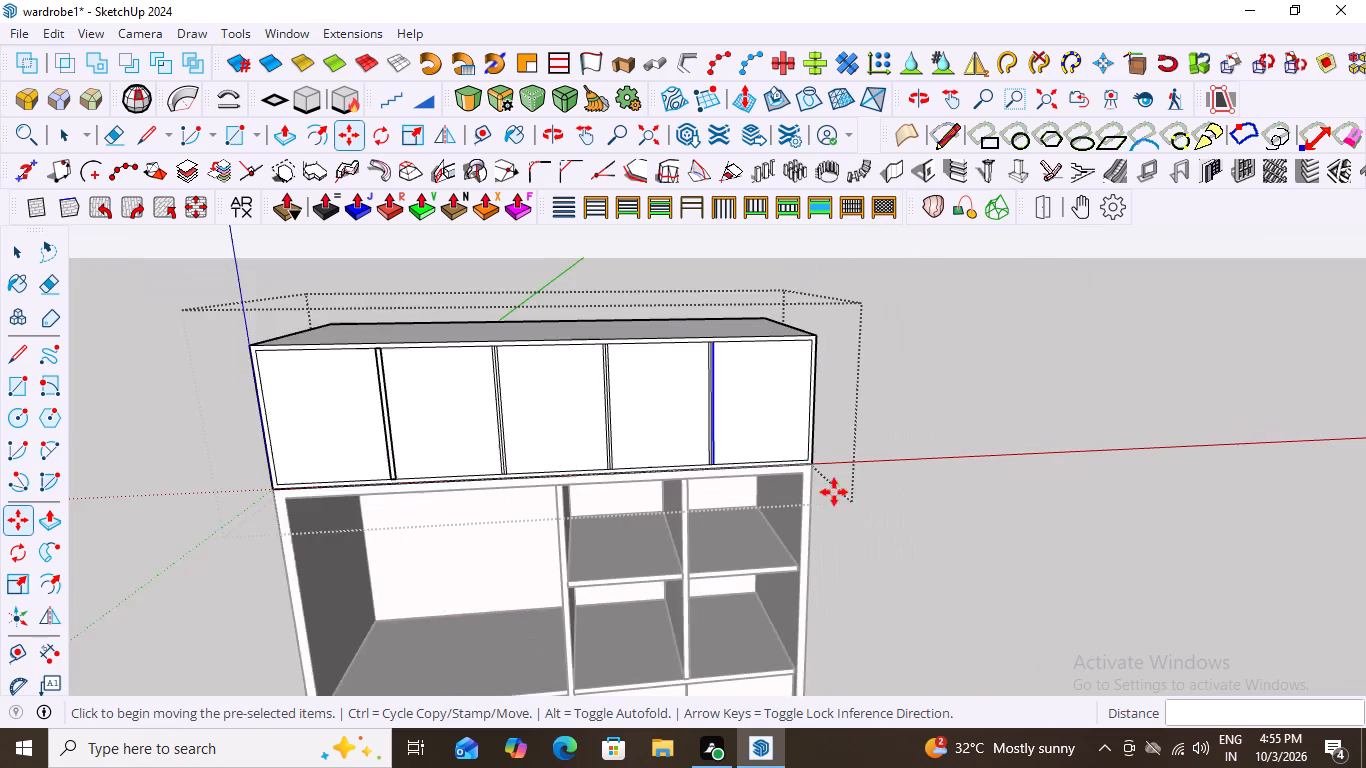
pyautogui.scroll(-5, 834, 492)
pyautogui.press('space')
pyautogui.click(958, 407)
# Reopen the loft group and delete the second divider's original centre line, keeping its two offset lines.
pyautogui.scroll(4, 740, 451)
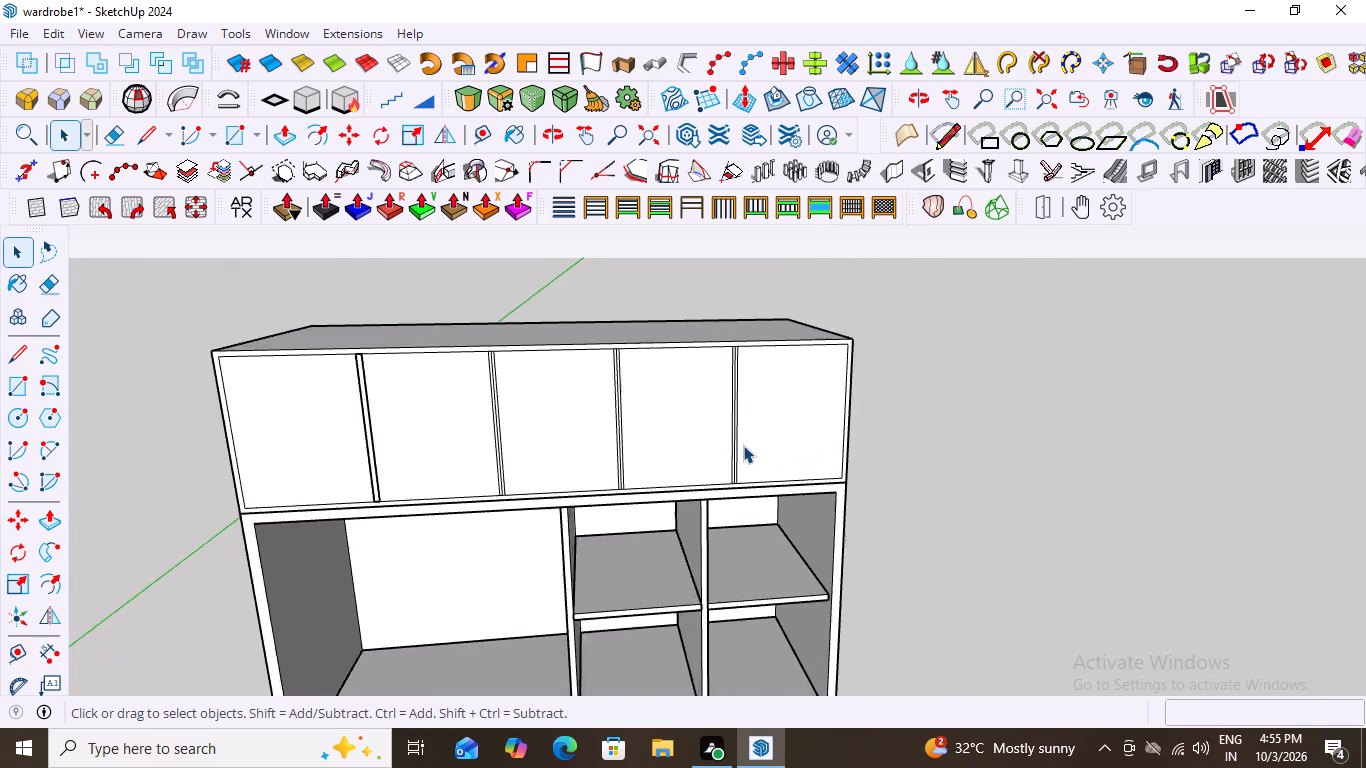
pyautogui.scroll(2, 743, 445)
pyautogui.scroll(-5, 789, 421)
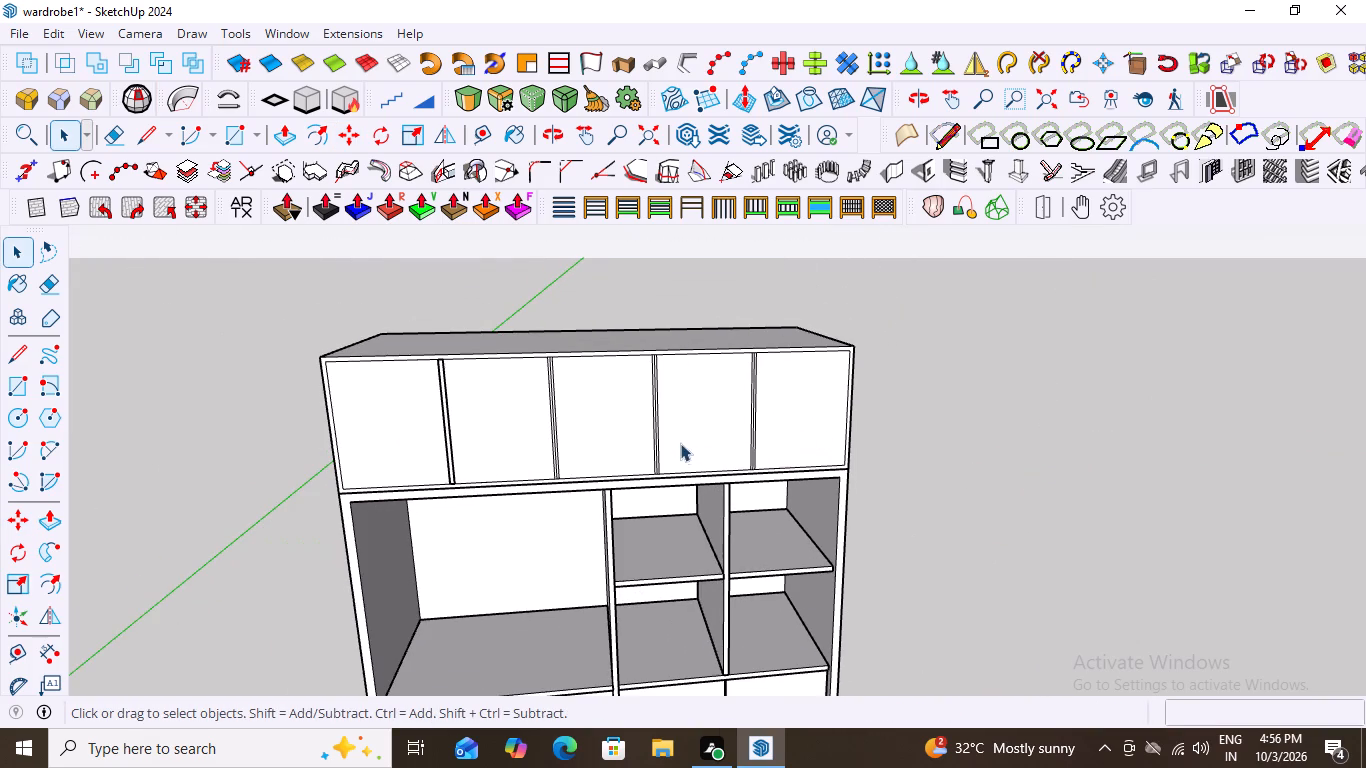
pyautogui.scroll(-1, 662, 438)
pyautogui.moveTo(771, 434); pyautogui.dragTo(782, 426, button='middle')
pyautogui.scroll(14, 511, 369)
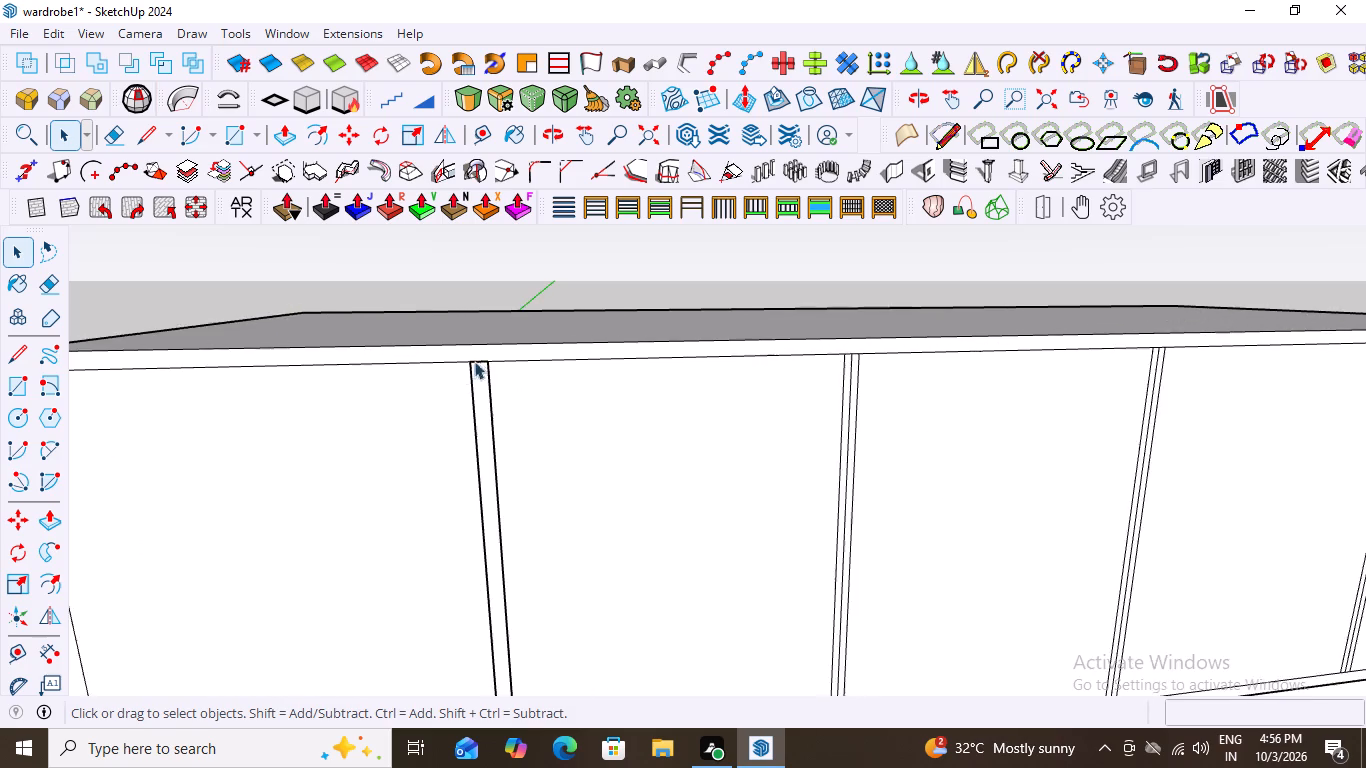
pyautogui.scroll(4, 474, 361)
pyautogui.scroll(-4, 479, 359)
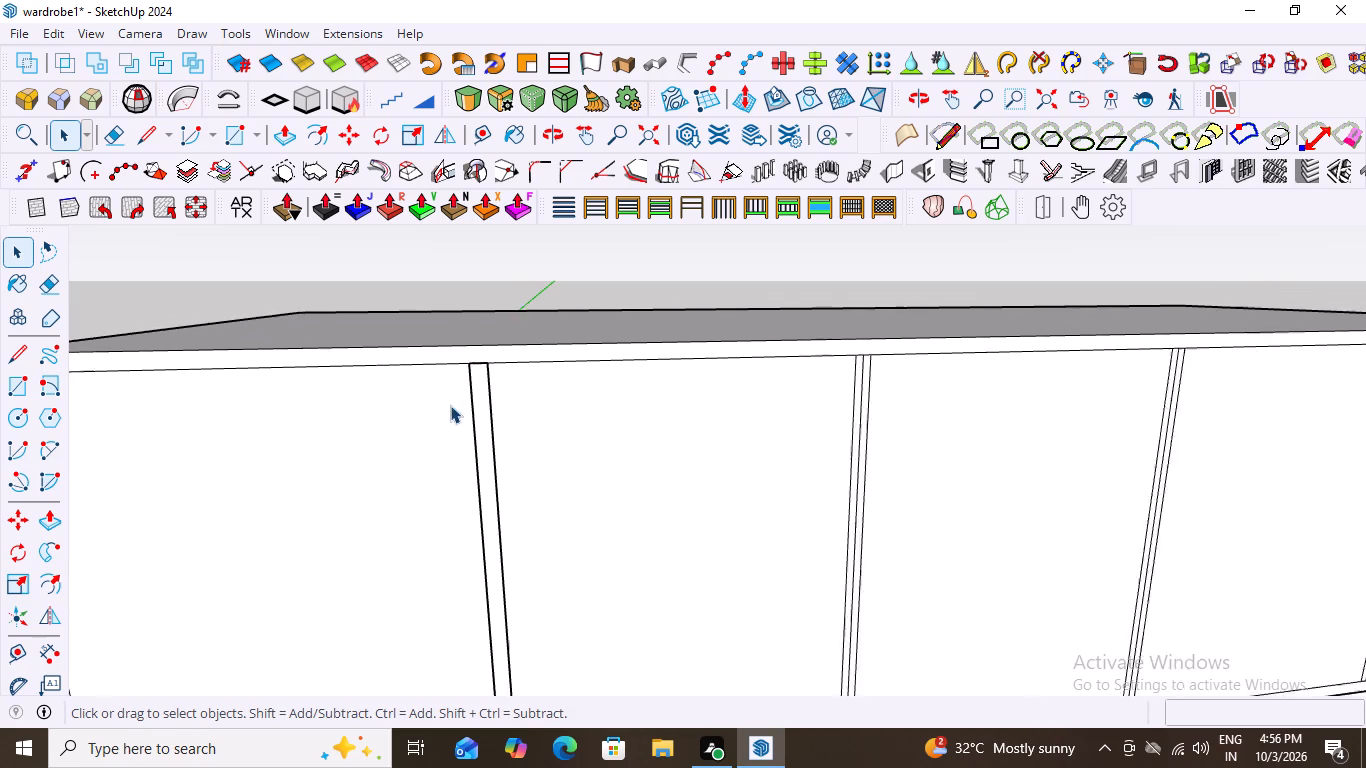
pyautogui.scroll(-10, 450, 405)
pyautogui.scroll(2, 807, 482)
pyautogui.scroll(-3, 795, 436)
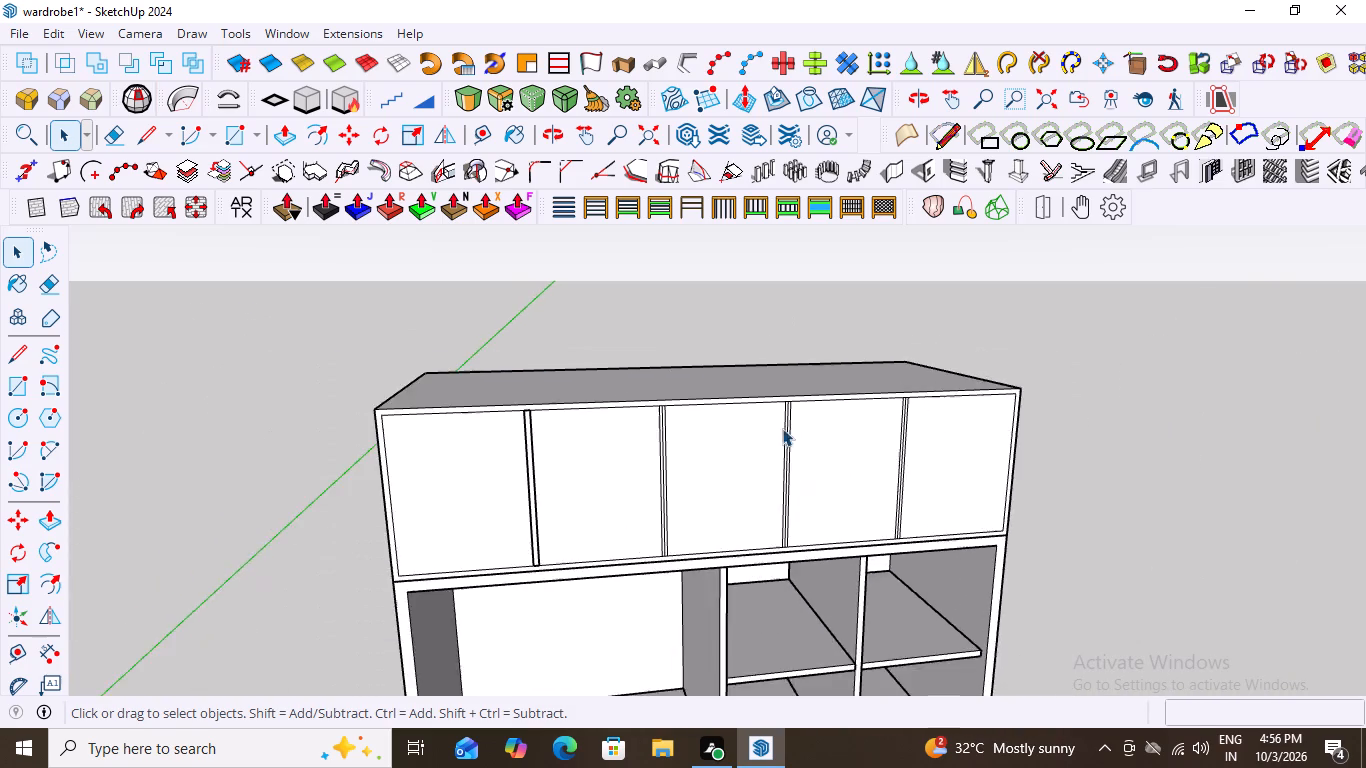
pyautogui.scroll(-4, 782, 428)
pyautogui.scroll(11, 685, 524)
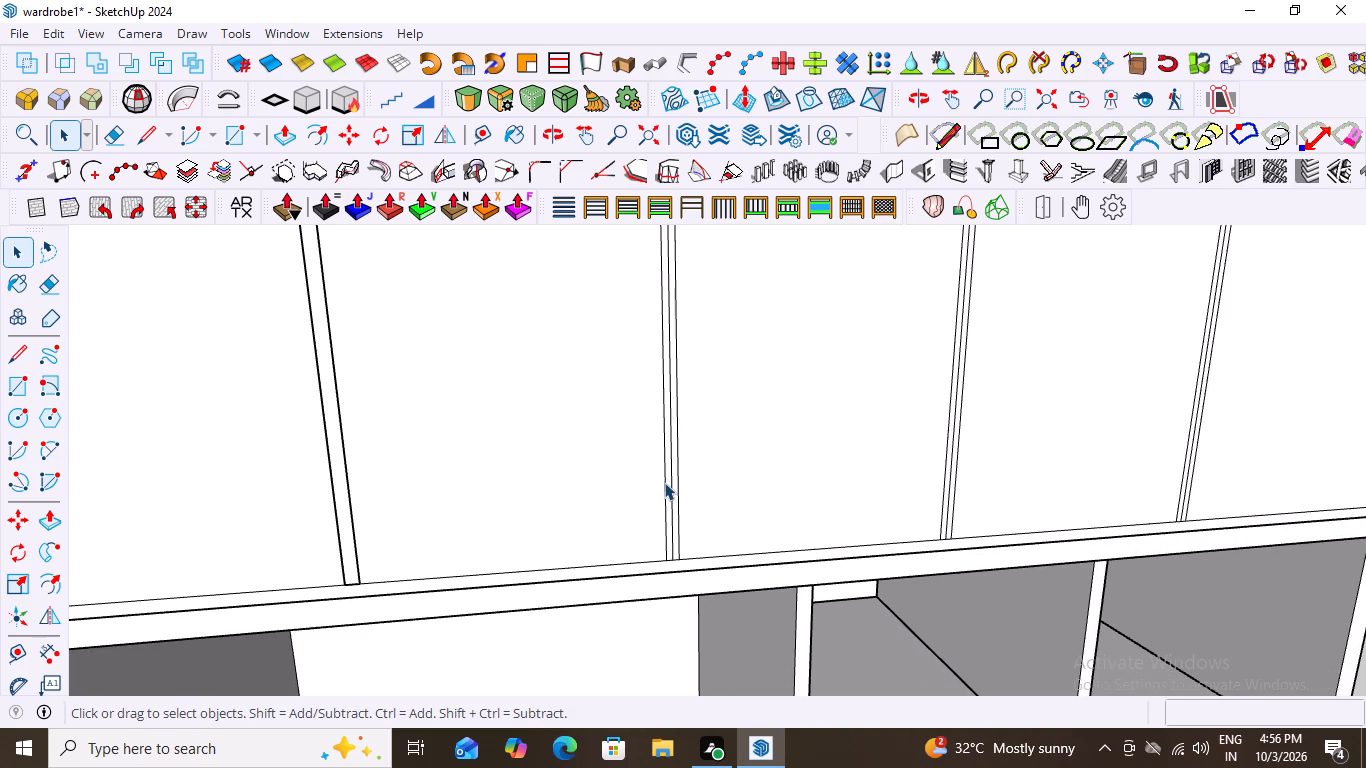
pyautogui.click(669, 485)
pyautogui.click(673, 485)
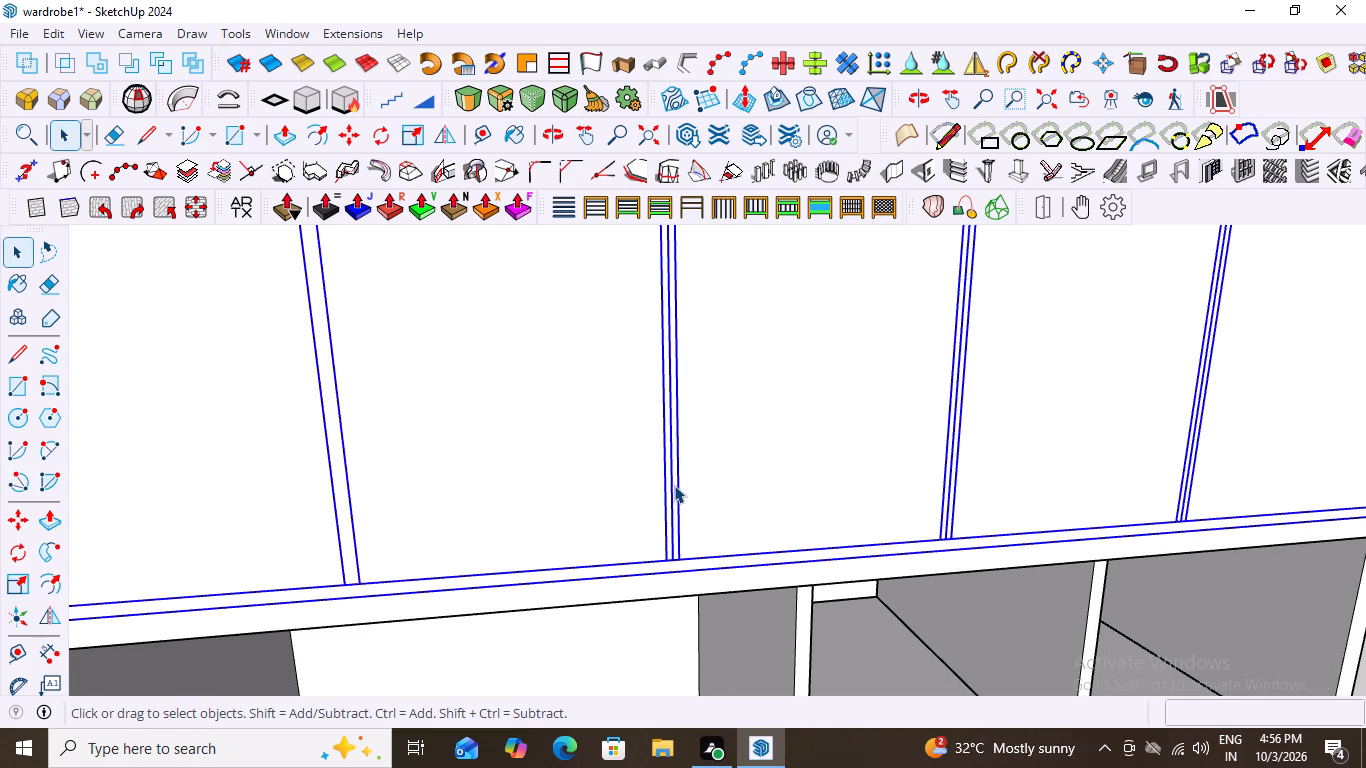
pyautogui.doubleClick(670, 481)
pyautogui.click(670, 481)
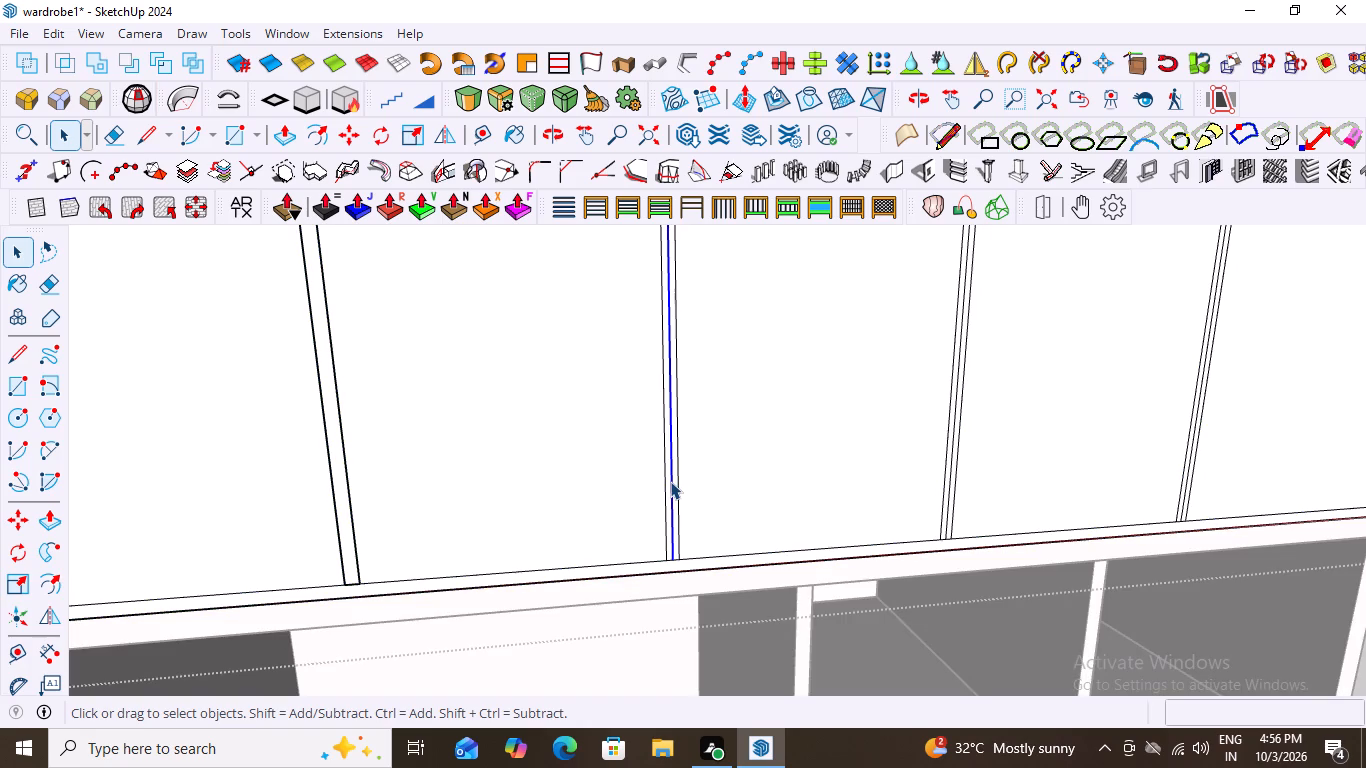
pyautogui.press('Delete')
# Delete the original centre lines of the third and fourth dividers on the loft front.
pyautogui.scroll(-8, 593, 483)
pyautogui.scroll(7, 753, 513)
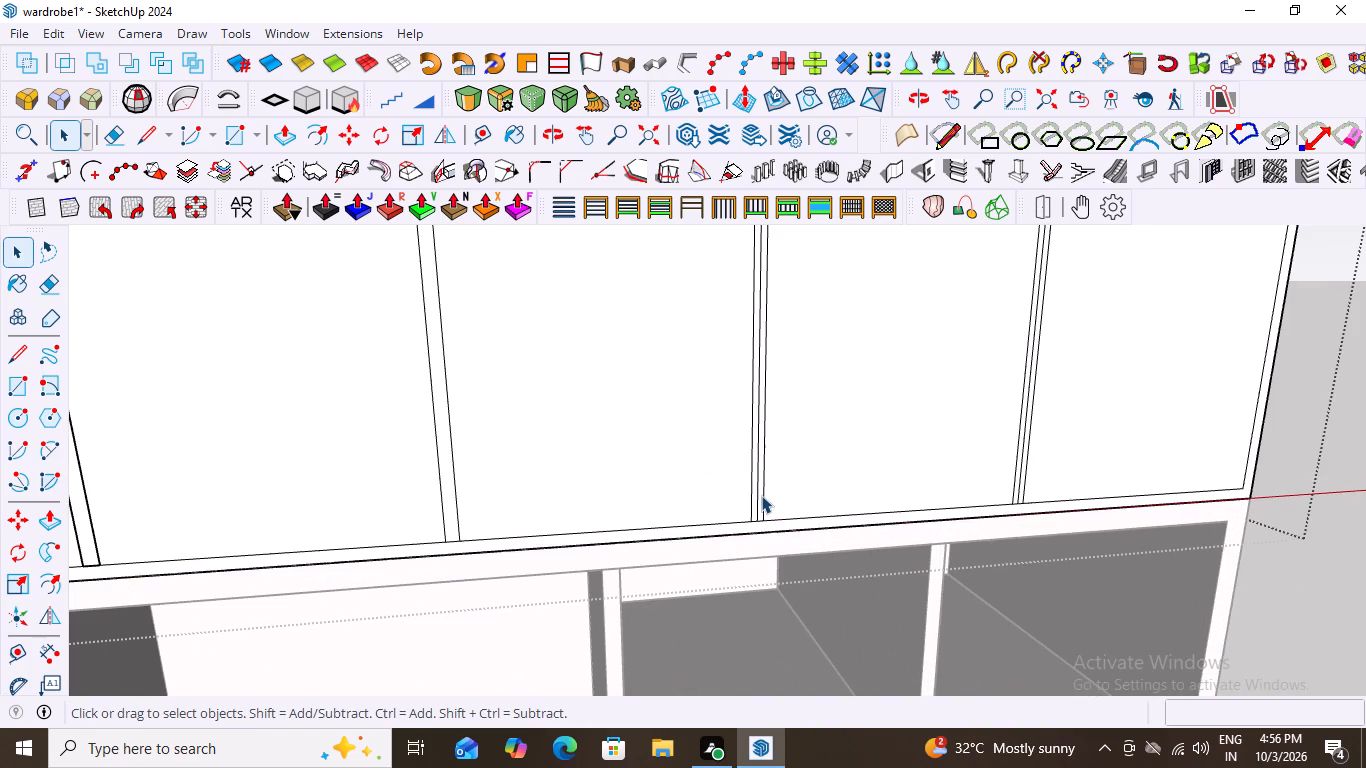
pyautogui.click(756, 486)
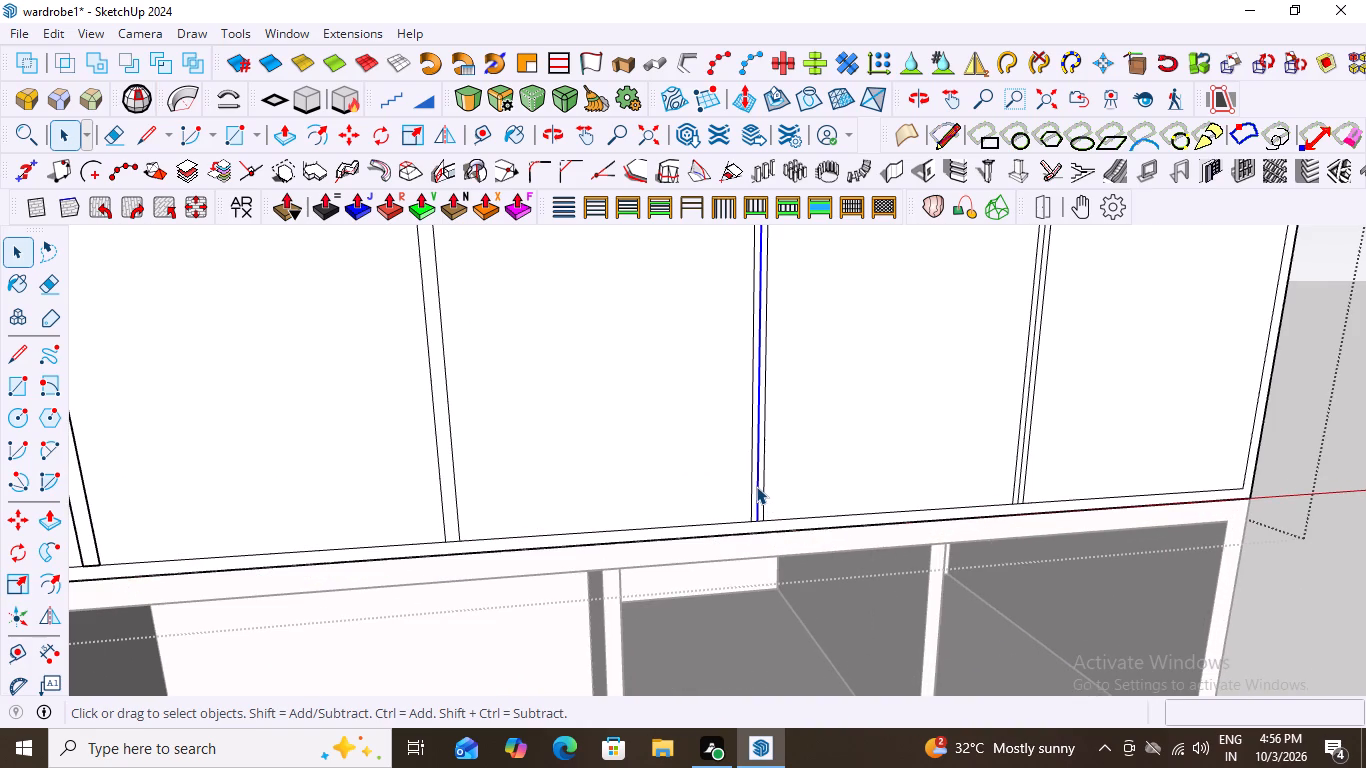
pyautogui.keyDown('shift'); pyautogui.scroll(7, 1000, 510); pyautogui.keyUp('shift')
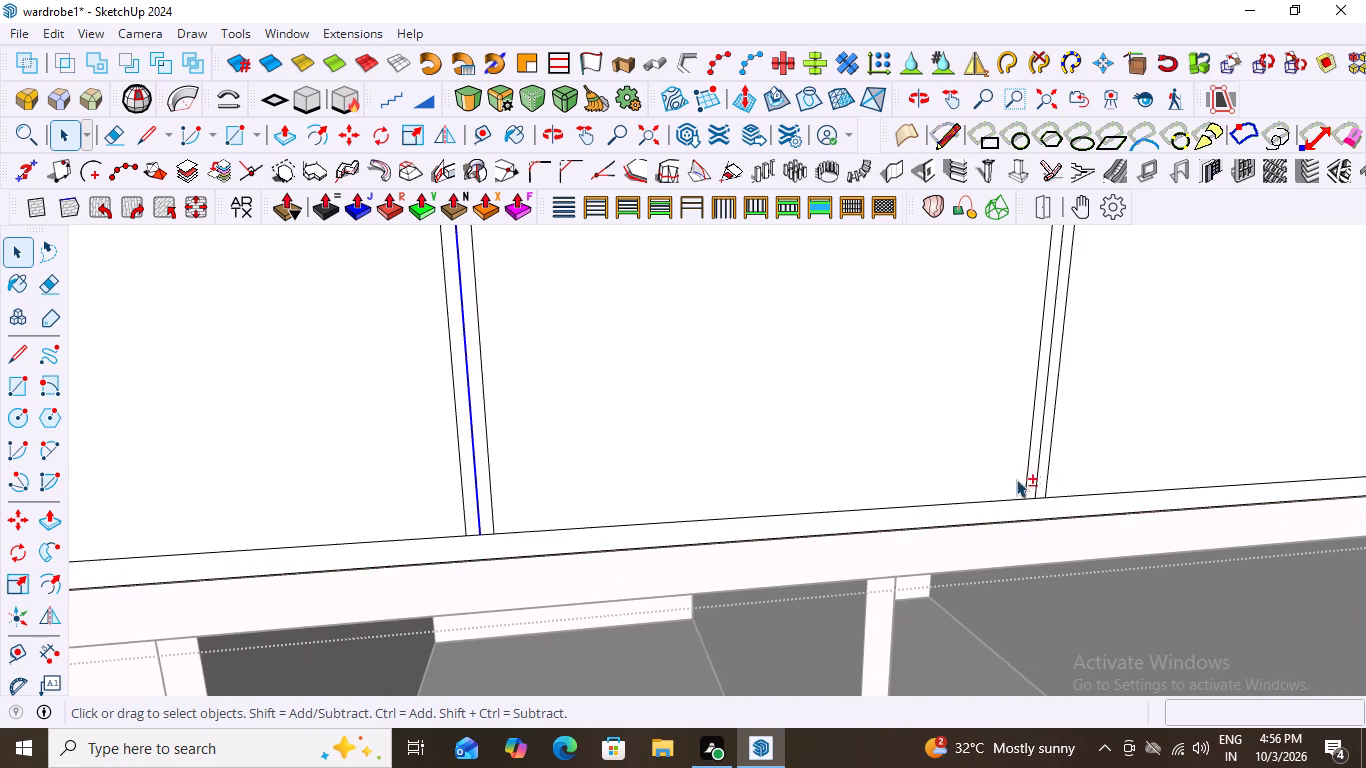
pyautogui.keyDown('shift'); pyautogui.click(1035, 480); pyautogui.keyUp('shift')
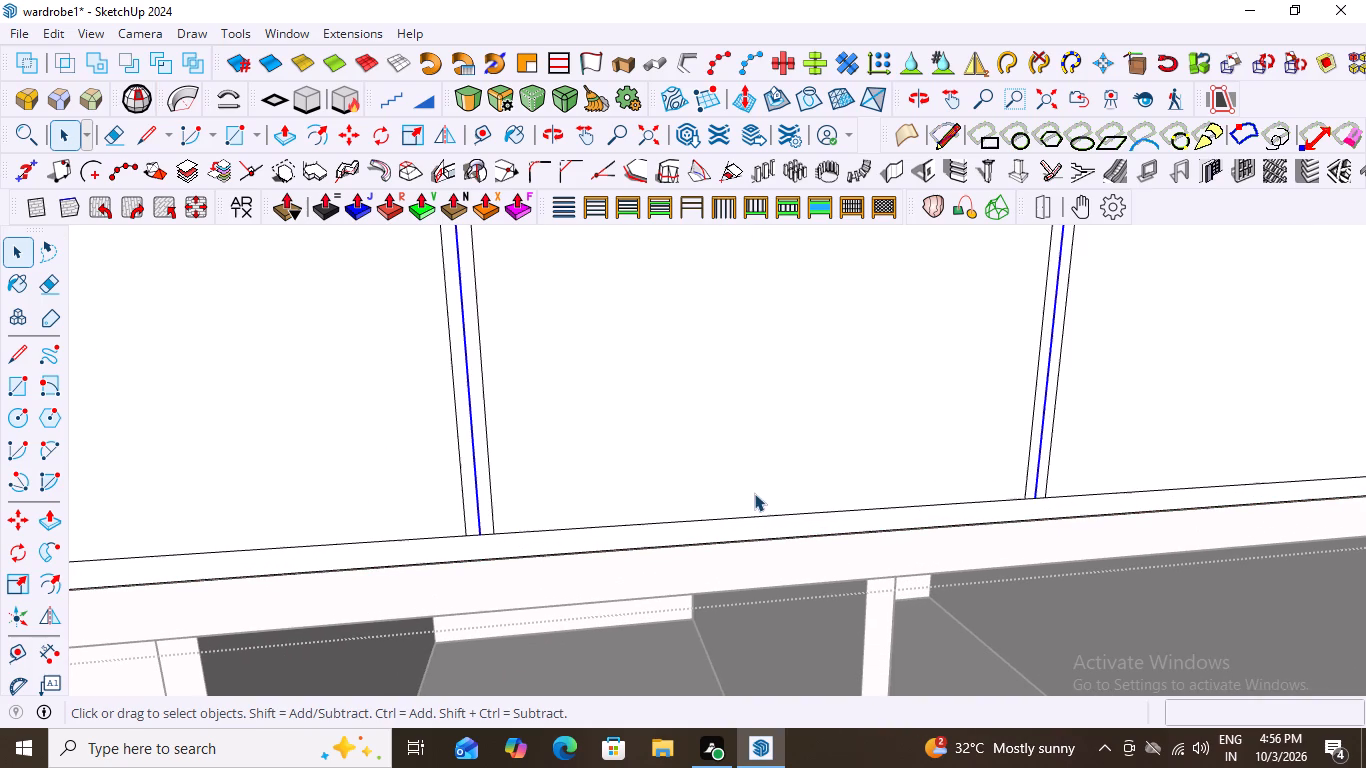
pyautogui.press('Return')
pyautogui.press('Delete')
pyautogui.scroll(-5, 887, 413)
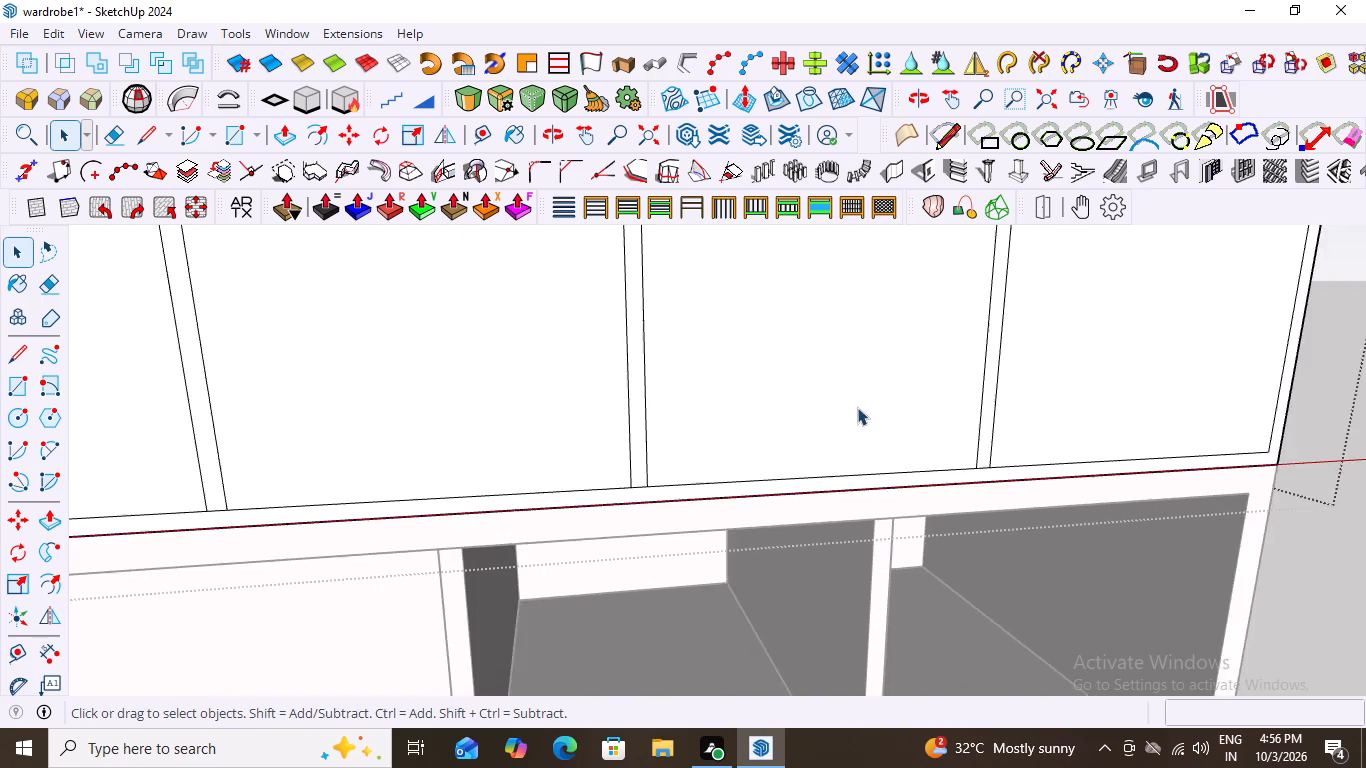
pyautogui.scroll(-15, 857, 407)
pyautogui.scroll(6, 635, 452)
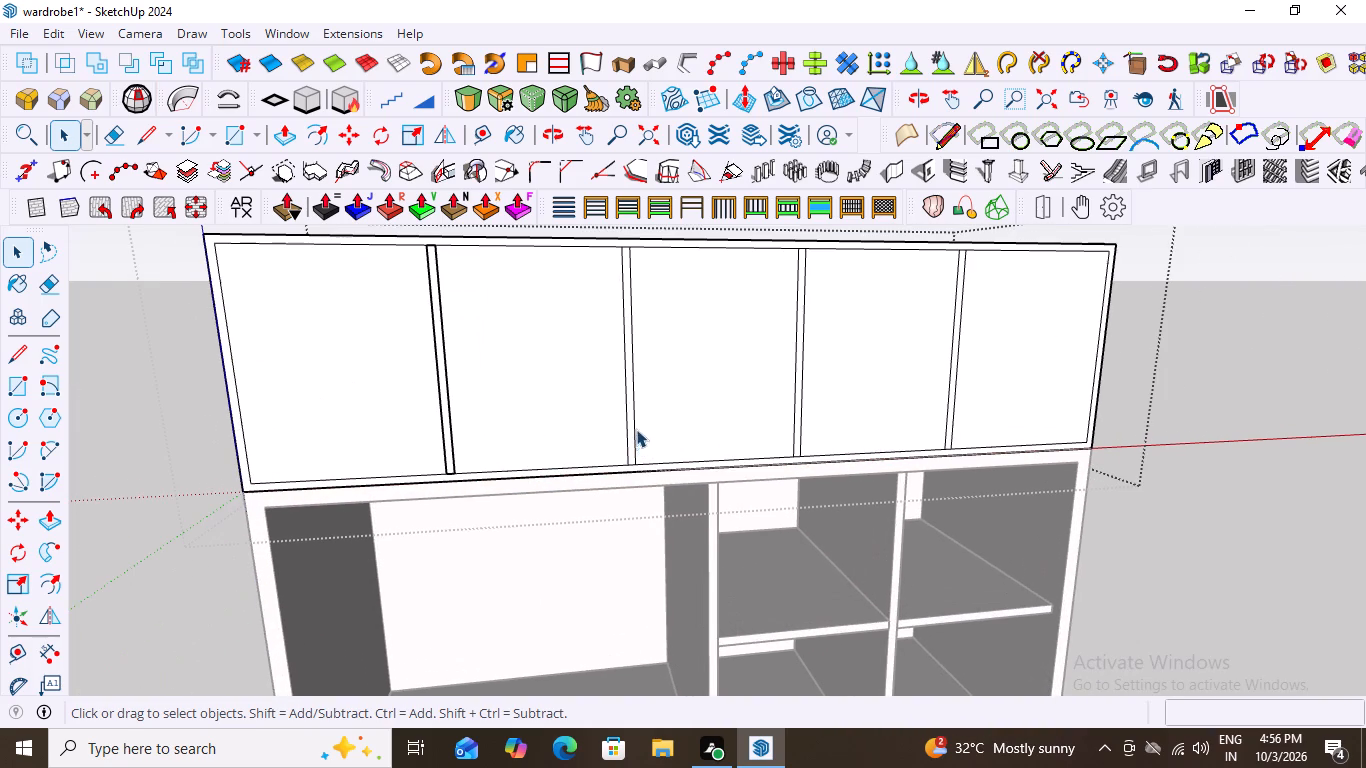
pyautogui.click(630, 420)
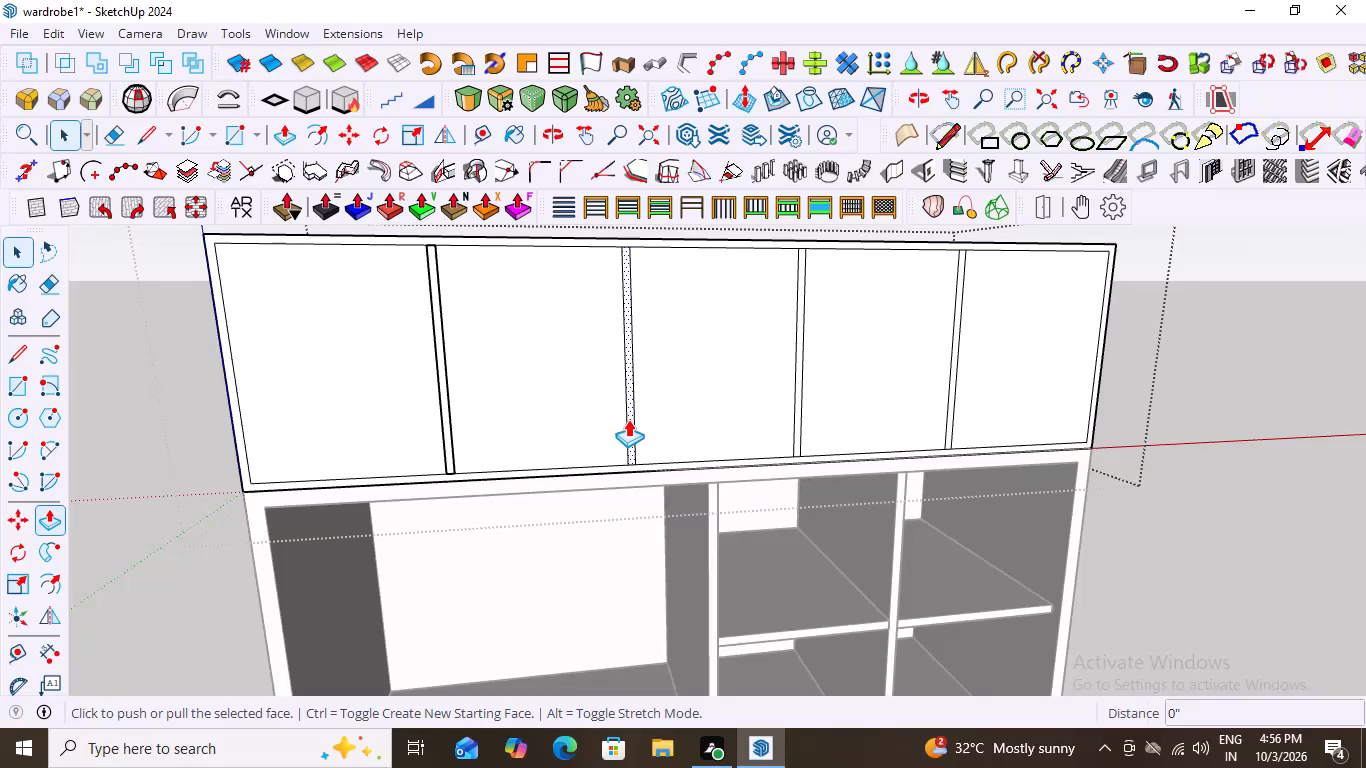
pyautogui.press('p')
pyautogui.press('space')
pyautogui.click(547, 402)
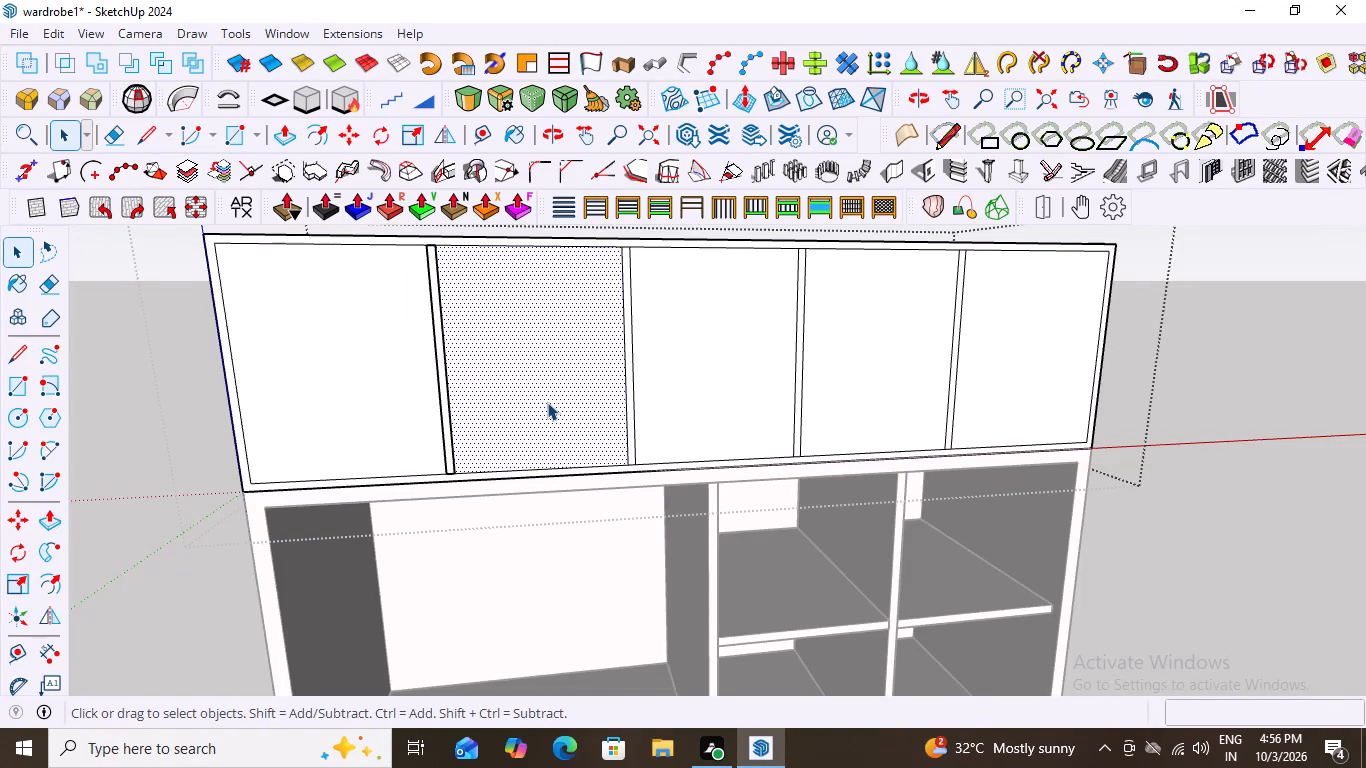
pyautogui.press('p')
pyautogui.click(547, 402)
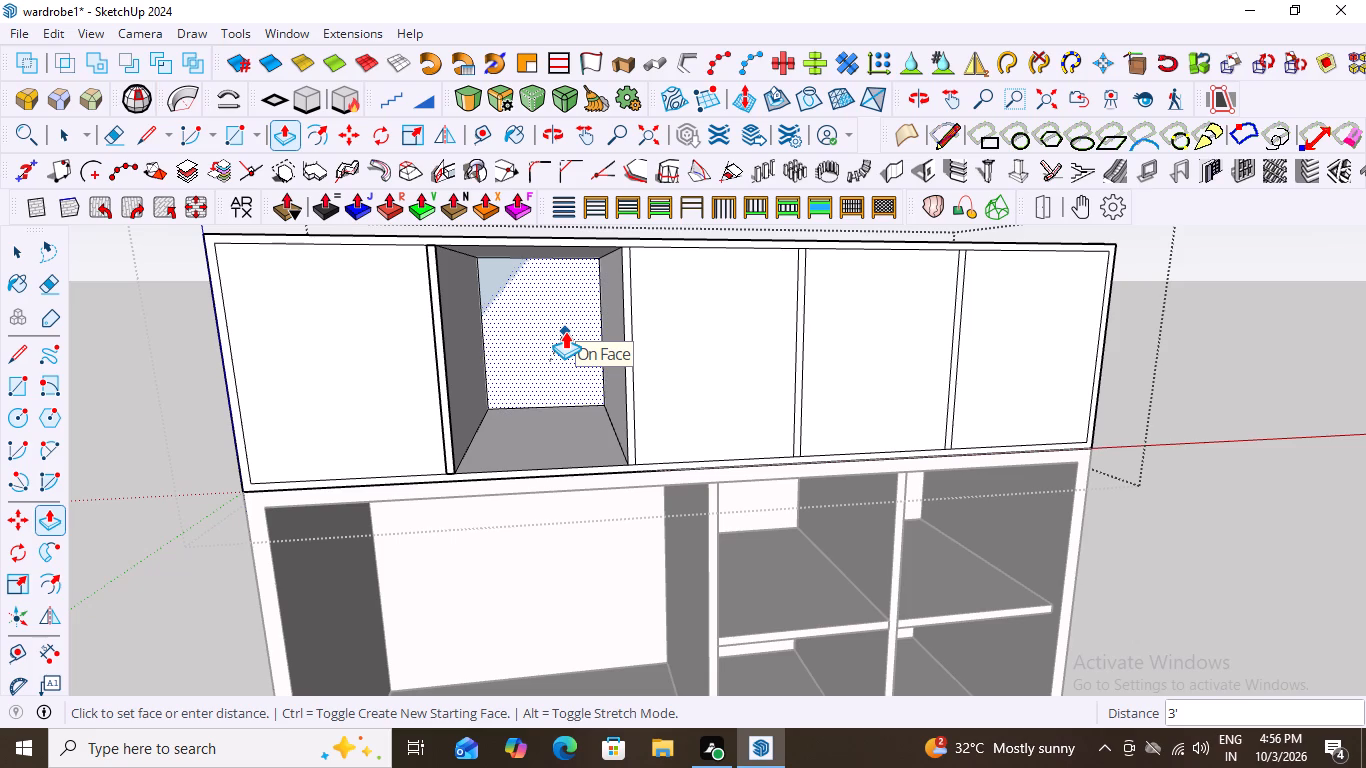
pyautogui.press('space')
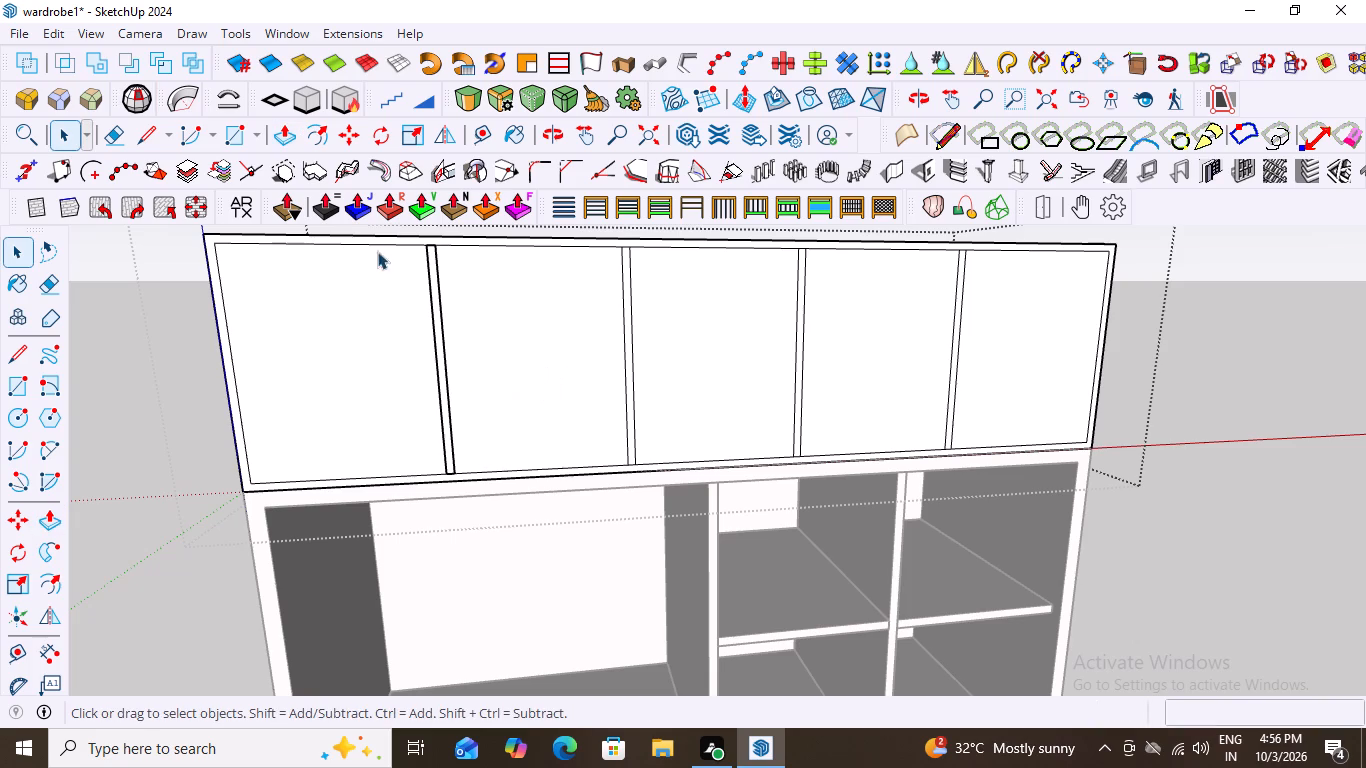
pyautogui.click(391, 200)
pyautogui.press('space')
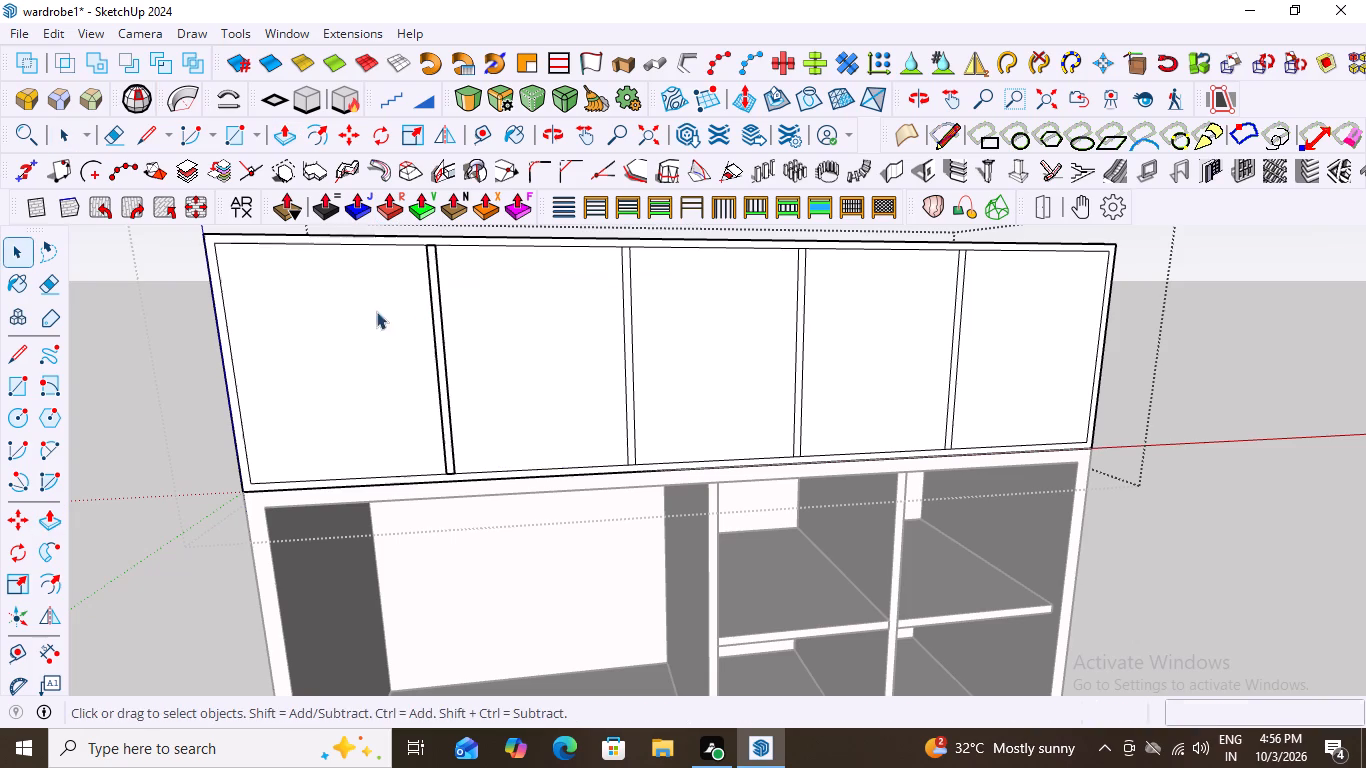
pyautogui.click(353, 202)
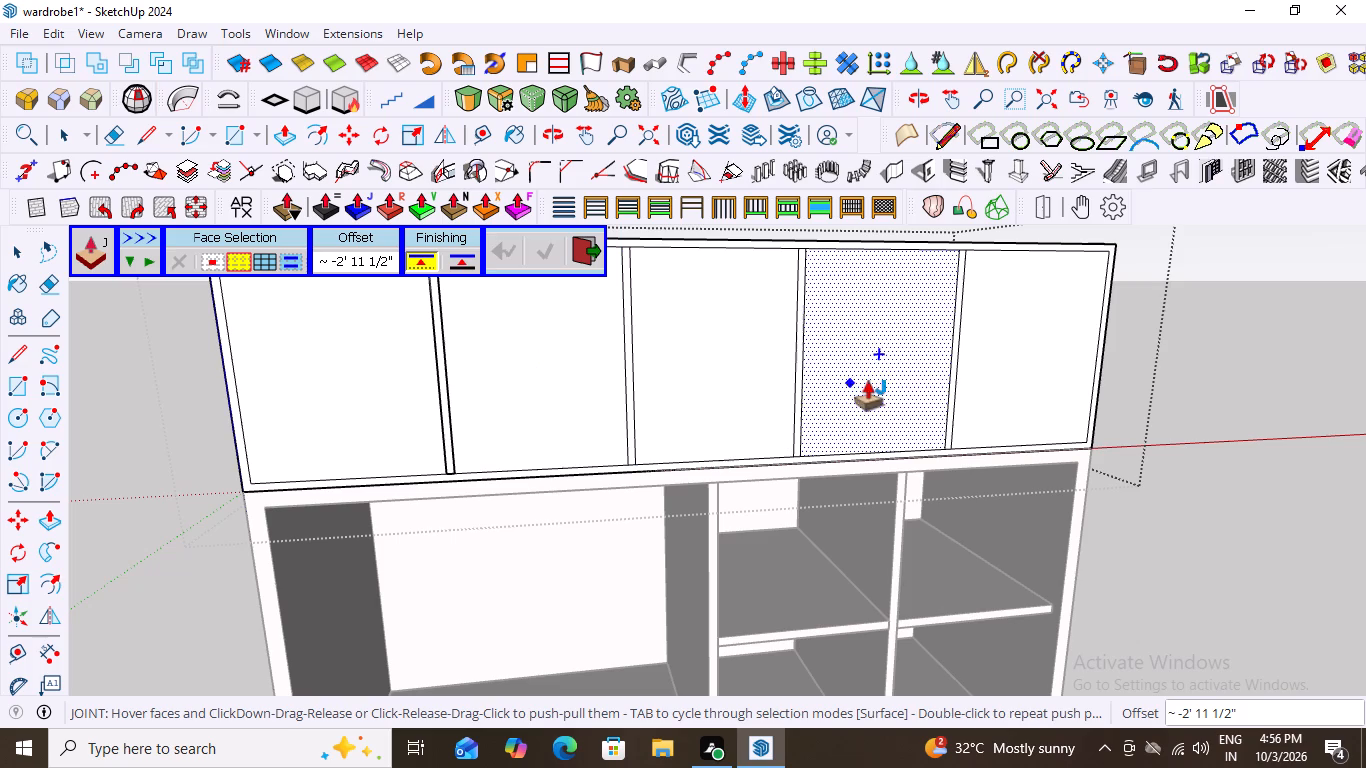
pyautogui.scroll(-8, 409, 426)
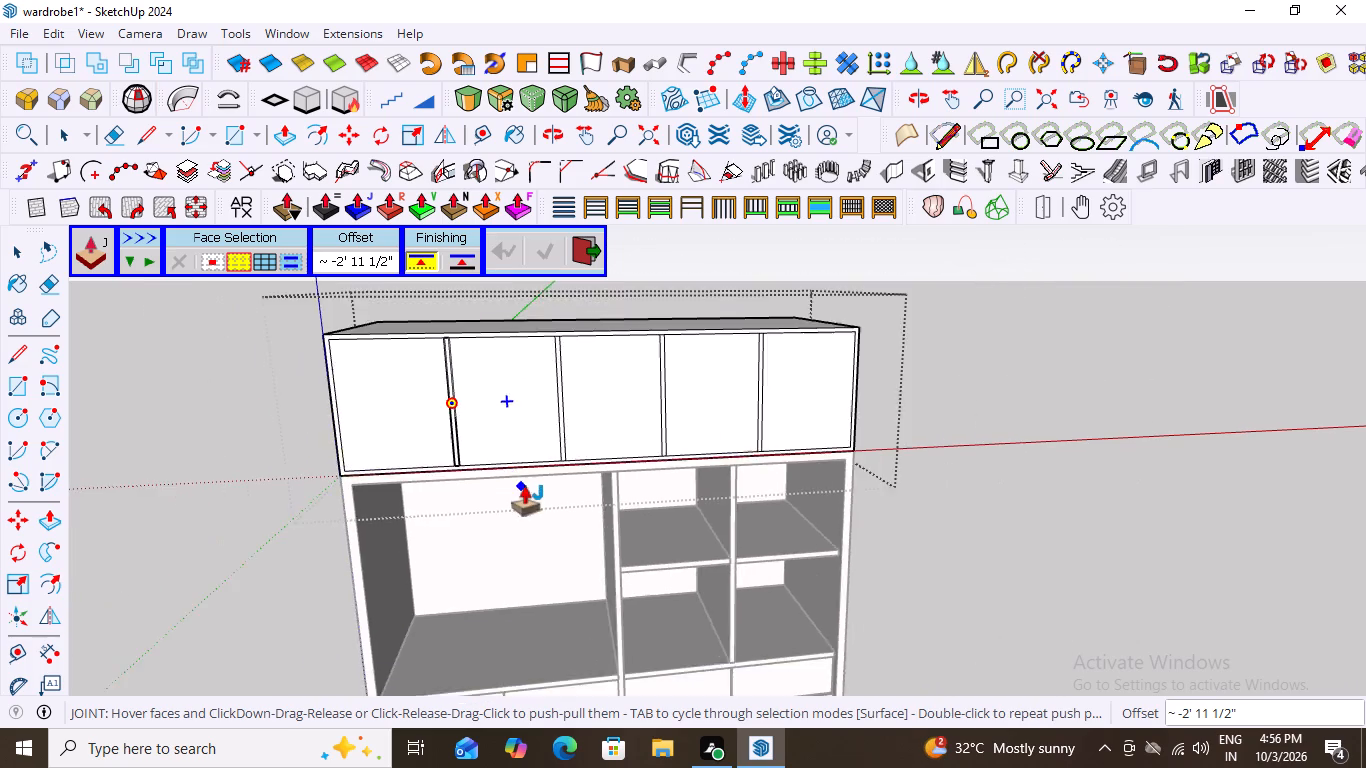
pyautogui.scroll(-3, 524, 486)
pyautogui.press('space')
# Close the loft group.
pyautogui.click(847, 404)
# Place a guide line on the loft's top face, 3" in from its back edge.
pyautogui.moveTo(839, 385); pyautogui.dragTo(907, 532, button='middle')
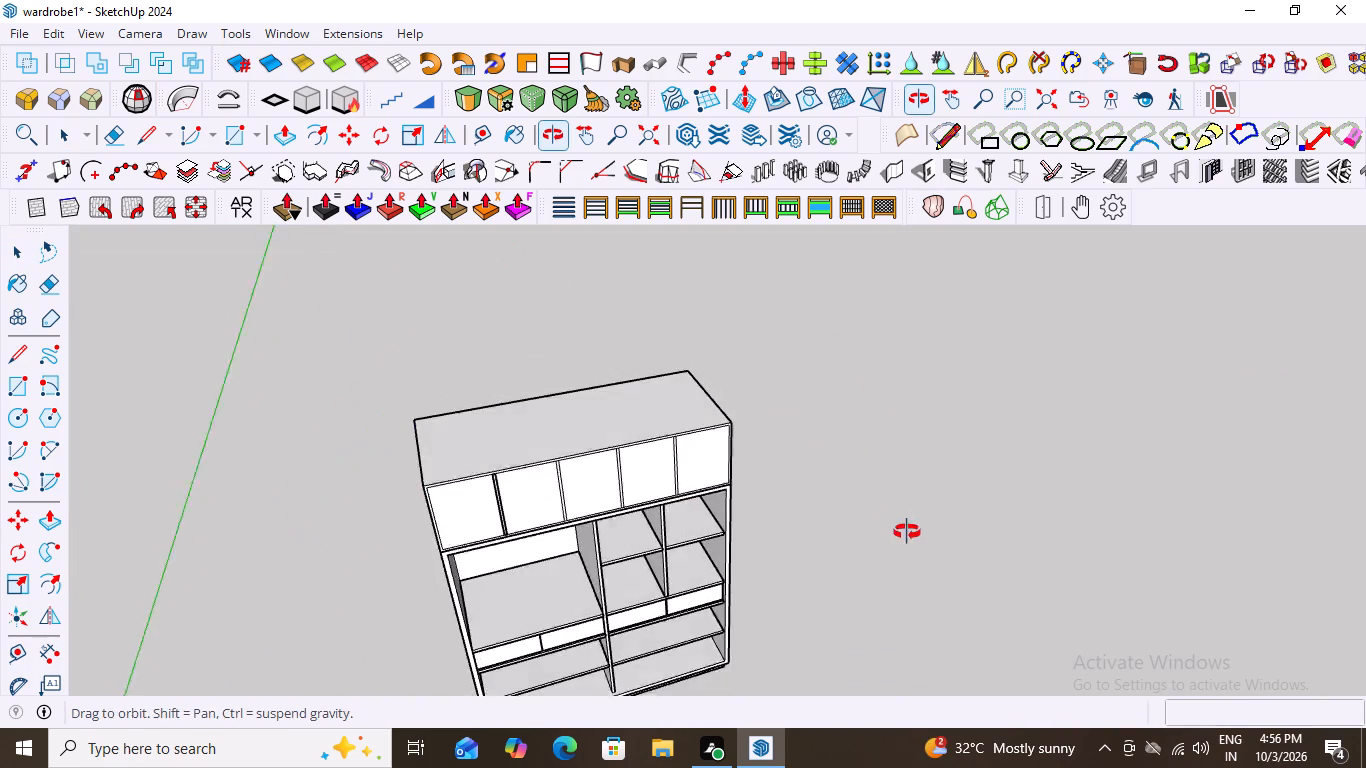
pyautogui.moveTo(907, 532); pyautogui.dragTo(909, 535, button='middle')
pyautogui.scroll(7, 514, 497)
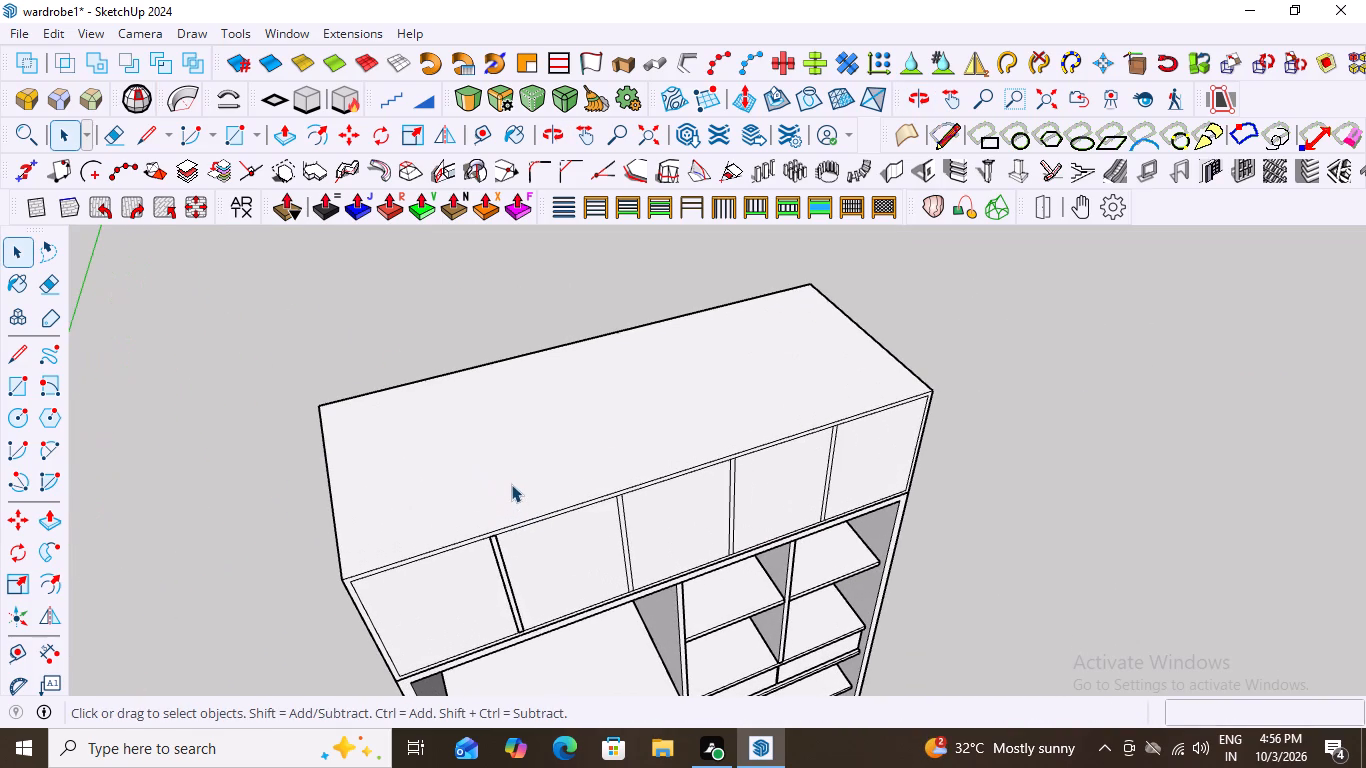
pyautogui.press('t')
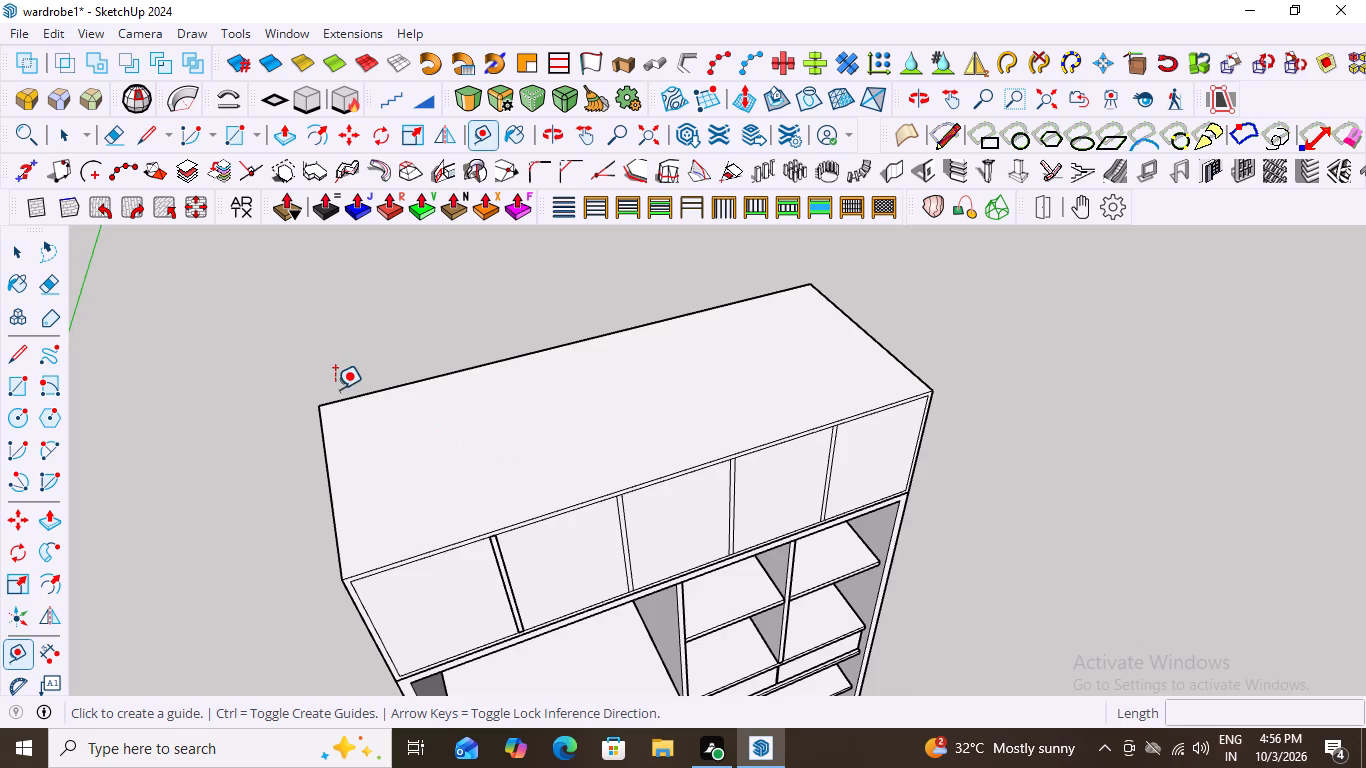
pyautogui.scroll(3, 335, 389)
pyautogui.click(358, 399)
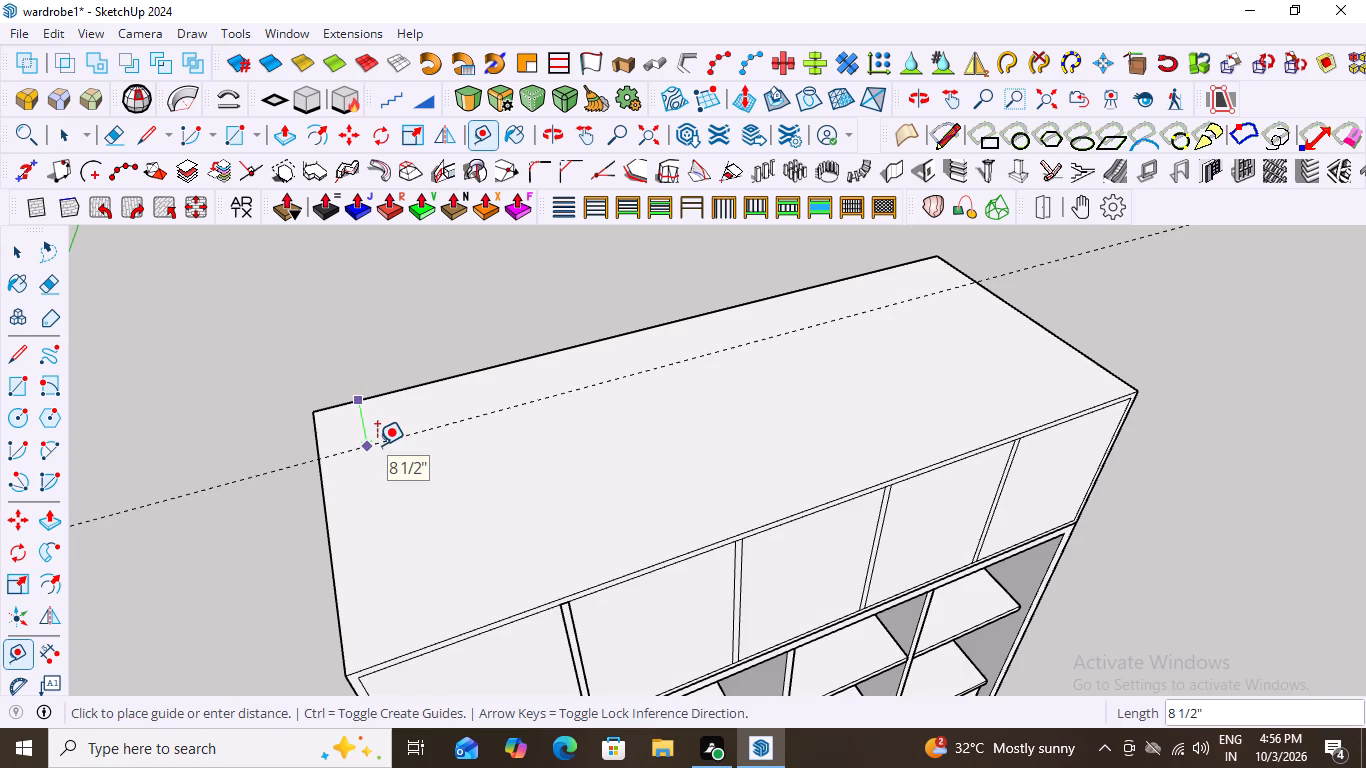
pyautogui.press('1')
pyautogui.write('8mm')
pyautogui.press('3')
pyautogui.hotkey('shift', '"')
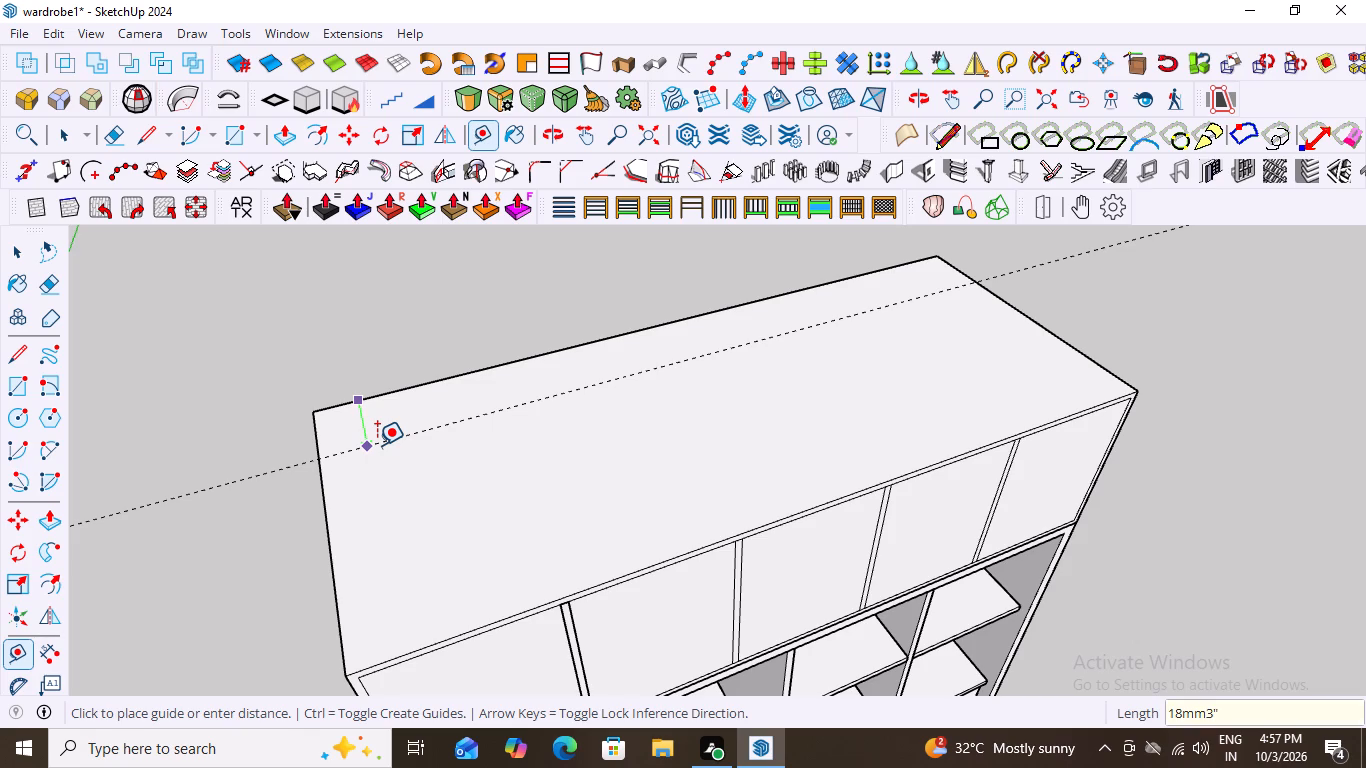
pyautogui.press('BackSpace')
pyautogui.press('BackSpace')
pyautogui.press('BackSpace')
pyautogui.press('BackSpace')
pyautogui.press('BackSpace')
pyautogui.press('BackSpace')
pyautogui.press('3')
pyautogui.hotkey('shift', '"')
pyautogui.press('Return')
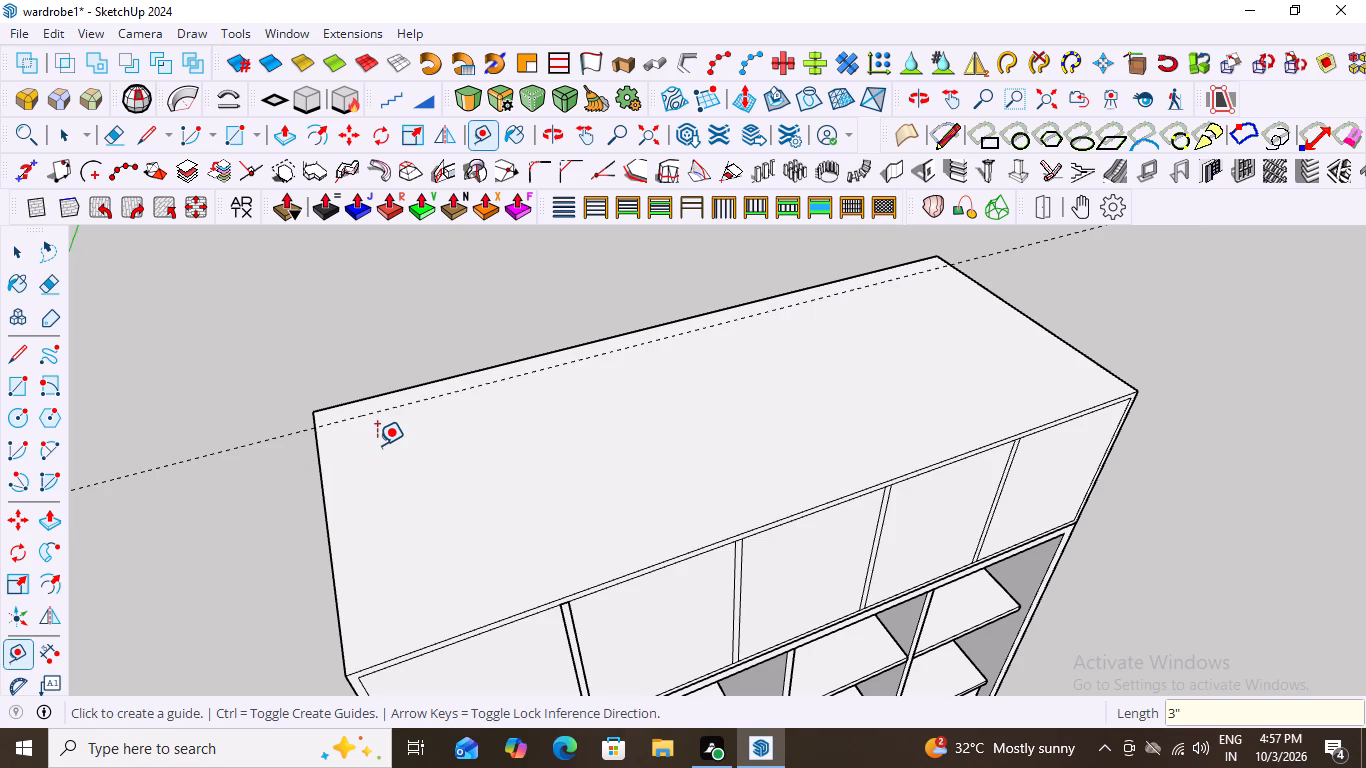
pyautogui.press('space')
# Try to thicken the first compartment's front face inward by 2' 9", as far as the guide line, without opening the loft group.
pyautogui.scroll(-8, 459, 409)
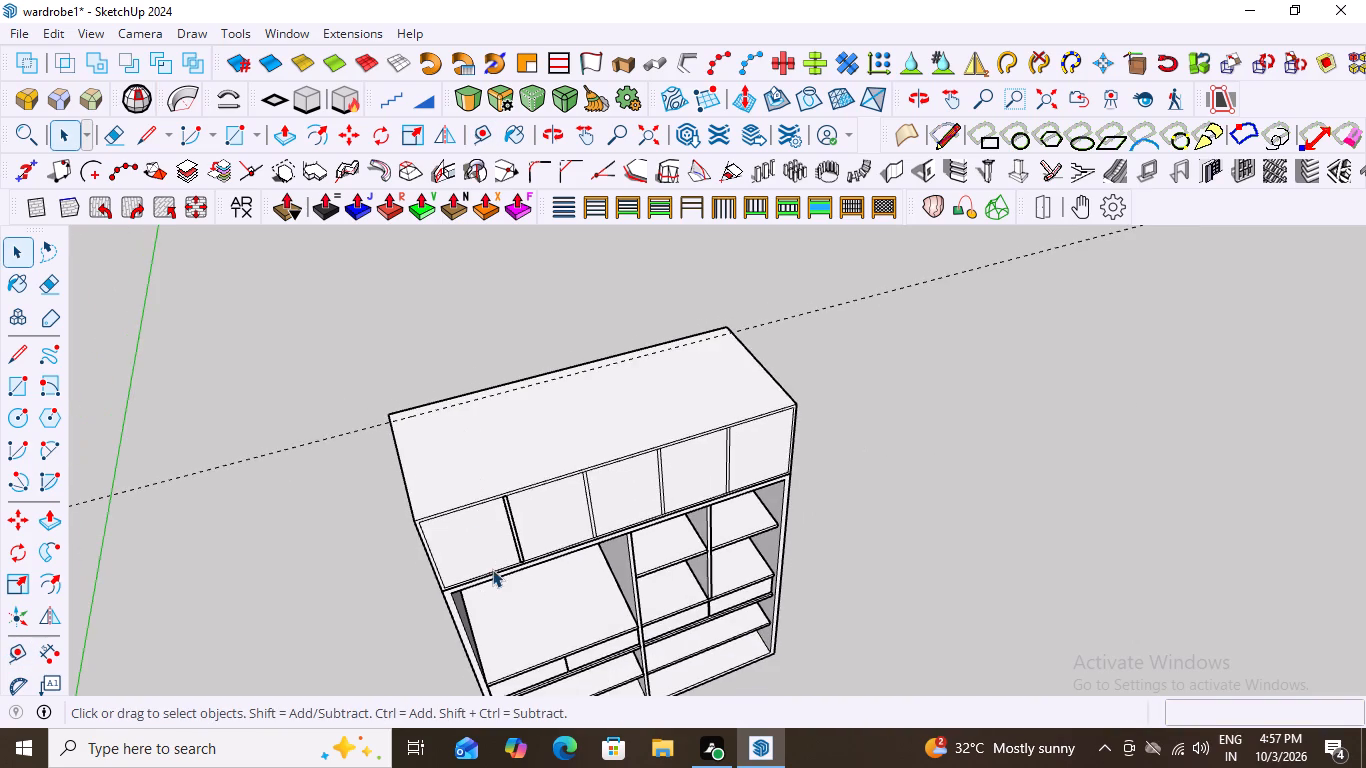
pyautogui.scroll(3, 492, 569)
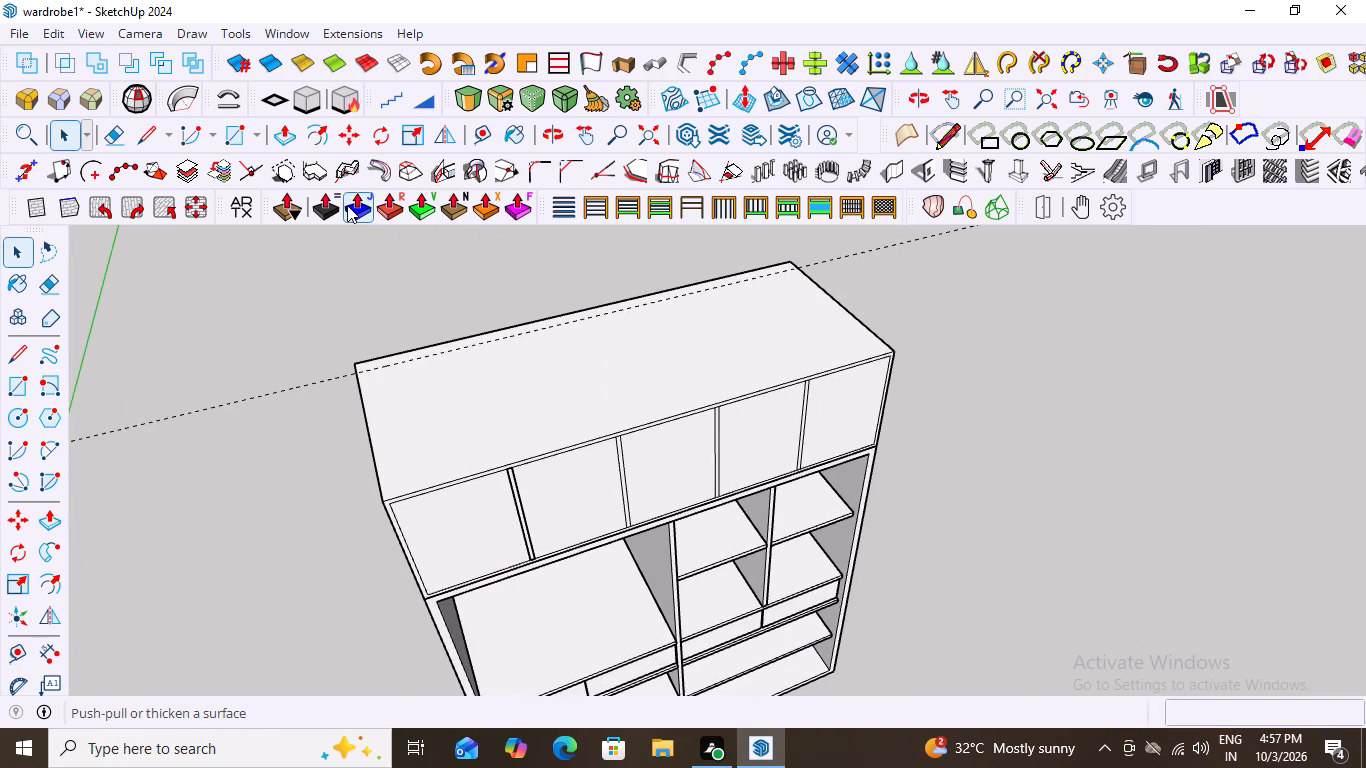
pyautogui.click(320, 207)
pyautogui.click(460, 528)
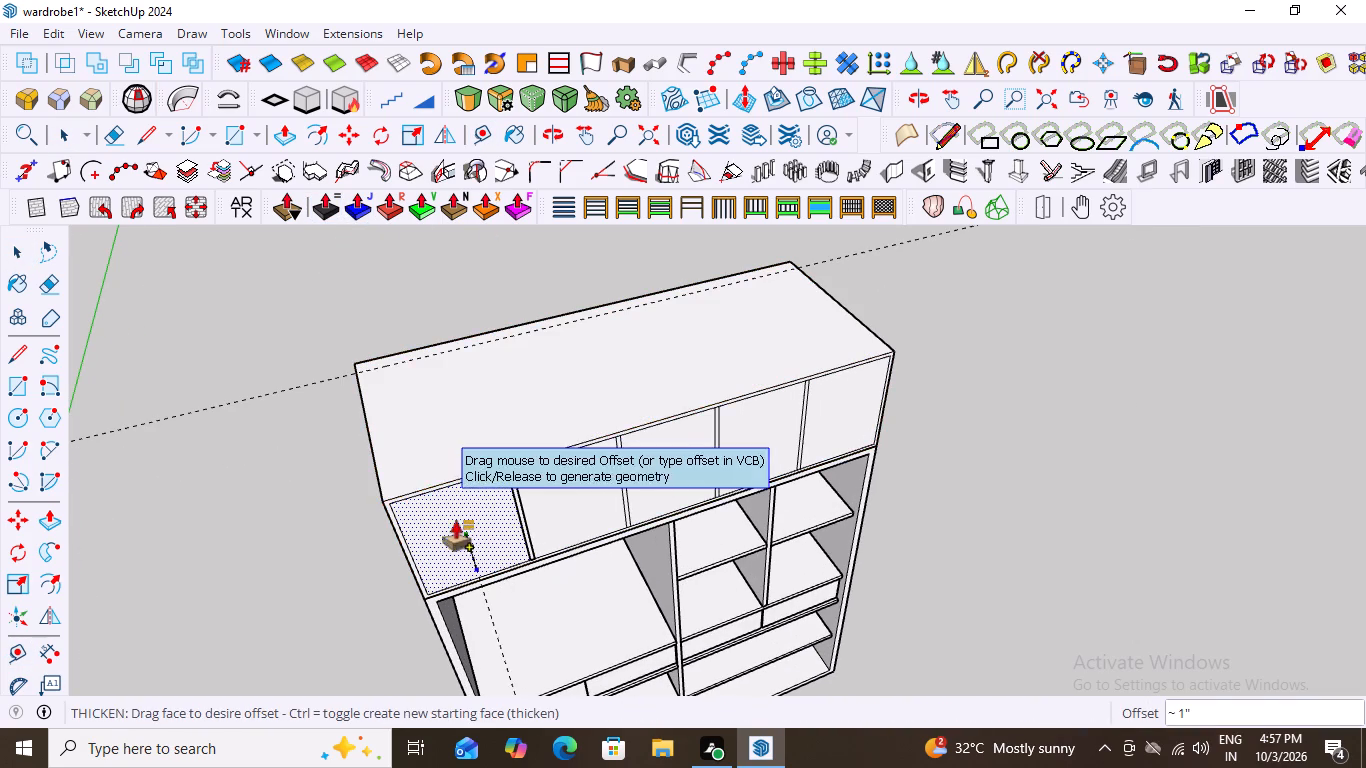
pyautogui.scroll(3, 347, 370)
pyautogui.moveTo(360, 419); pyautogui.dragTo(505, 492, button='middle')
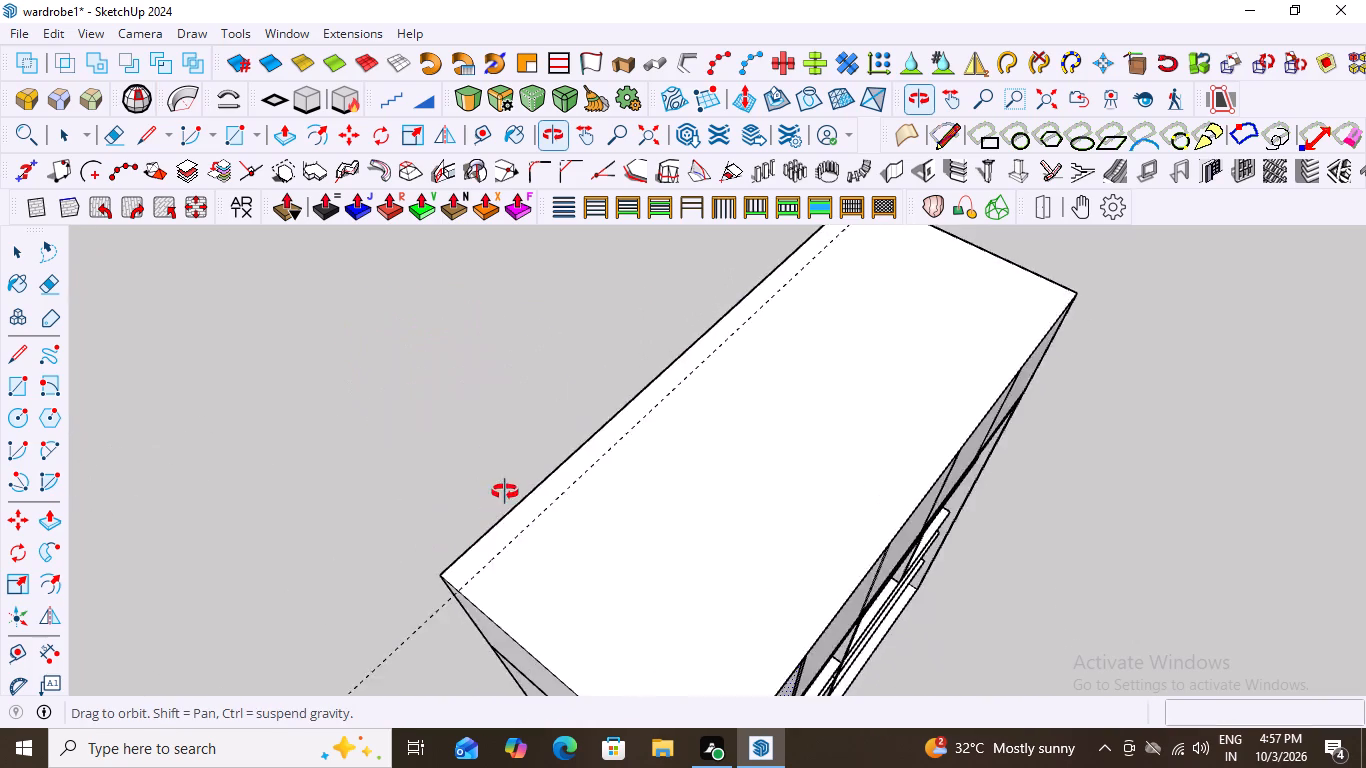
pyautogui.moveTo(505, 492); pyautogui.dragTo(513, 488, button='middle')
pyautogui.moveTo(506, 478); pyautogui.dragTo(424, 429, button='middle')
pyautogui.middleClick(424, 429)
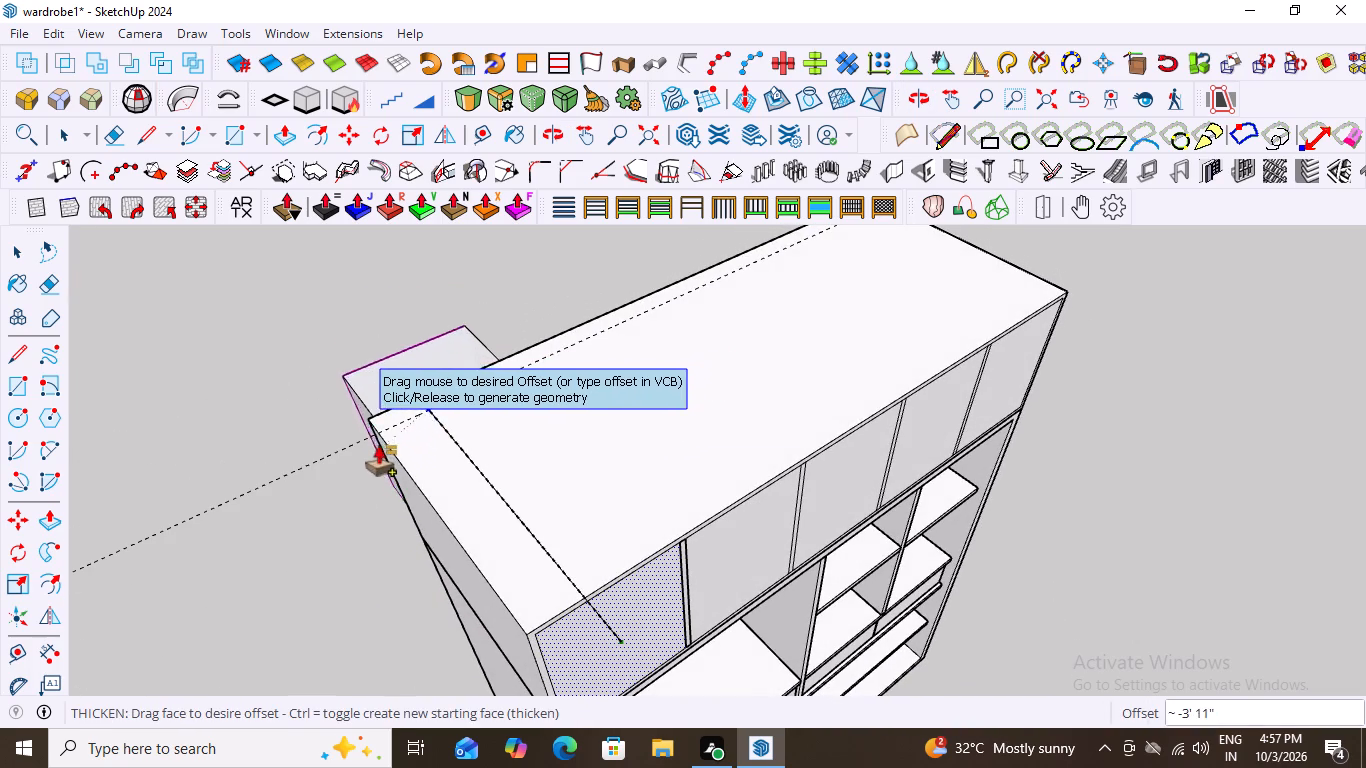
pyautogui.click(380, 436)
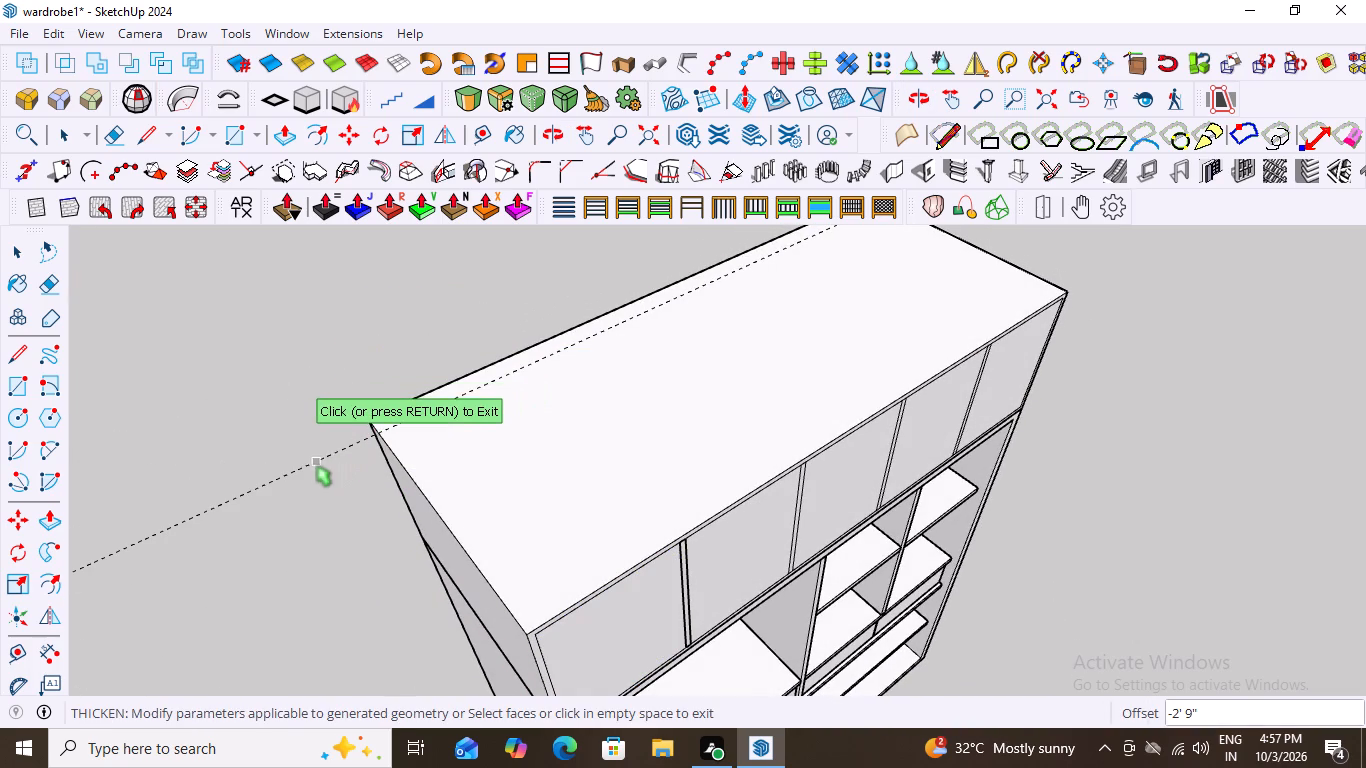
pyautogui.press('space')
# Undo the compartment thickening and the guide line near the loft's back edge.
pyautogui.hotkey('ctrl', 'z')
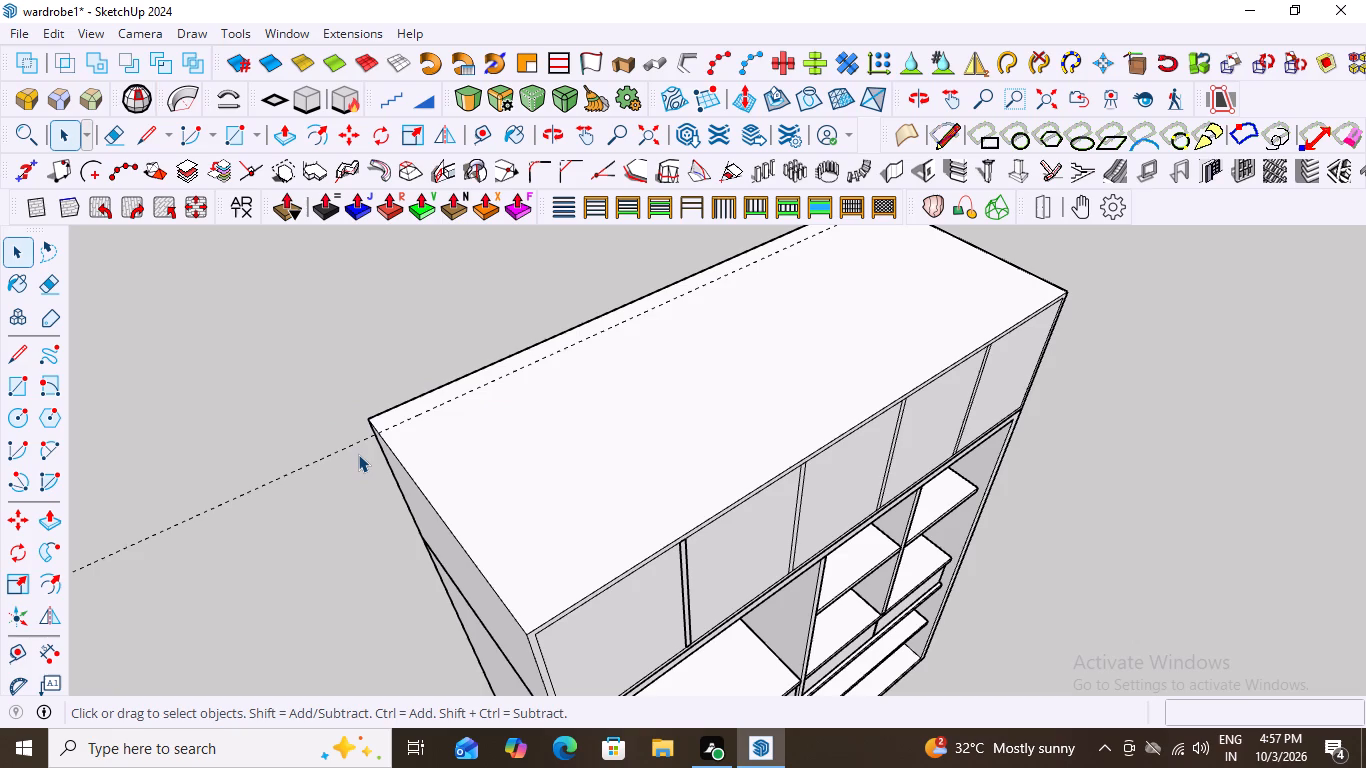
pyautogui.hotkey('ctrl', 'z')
# Place a new guide line on the loft's top face, 3" in from its back edge.
pyautogui.scroll(-10, 354, 448)
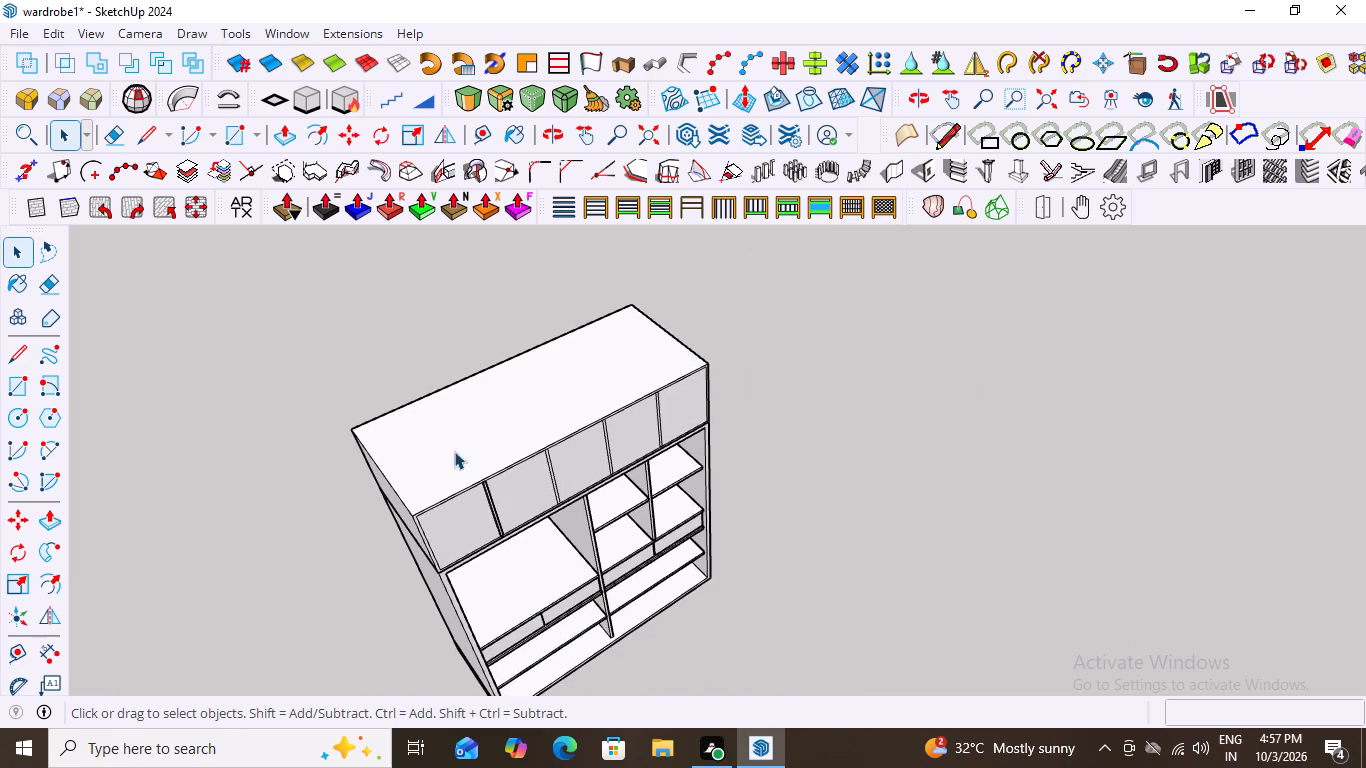
pyautogui.scroll(3, 580, 483)
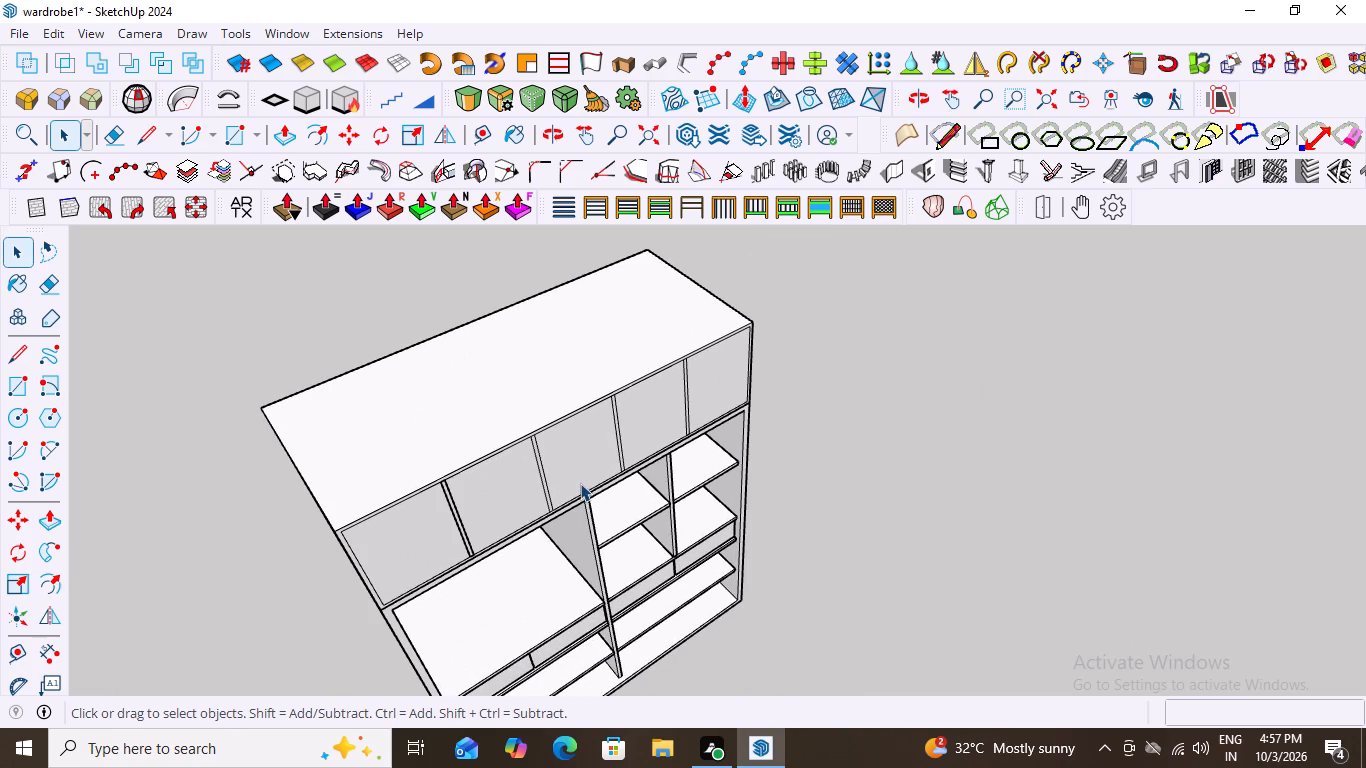
pyautogui.press('t')
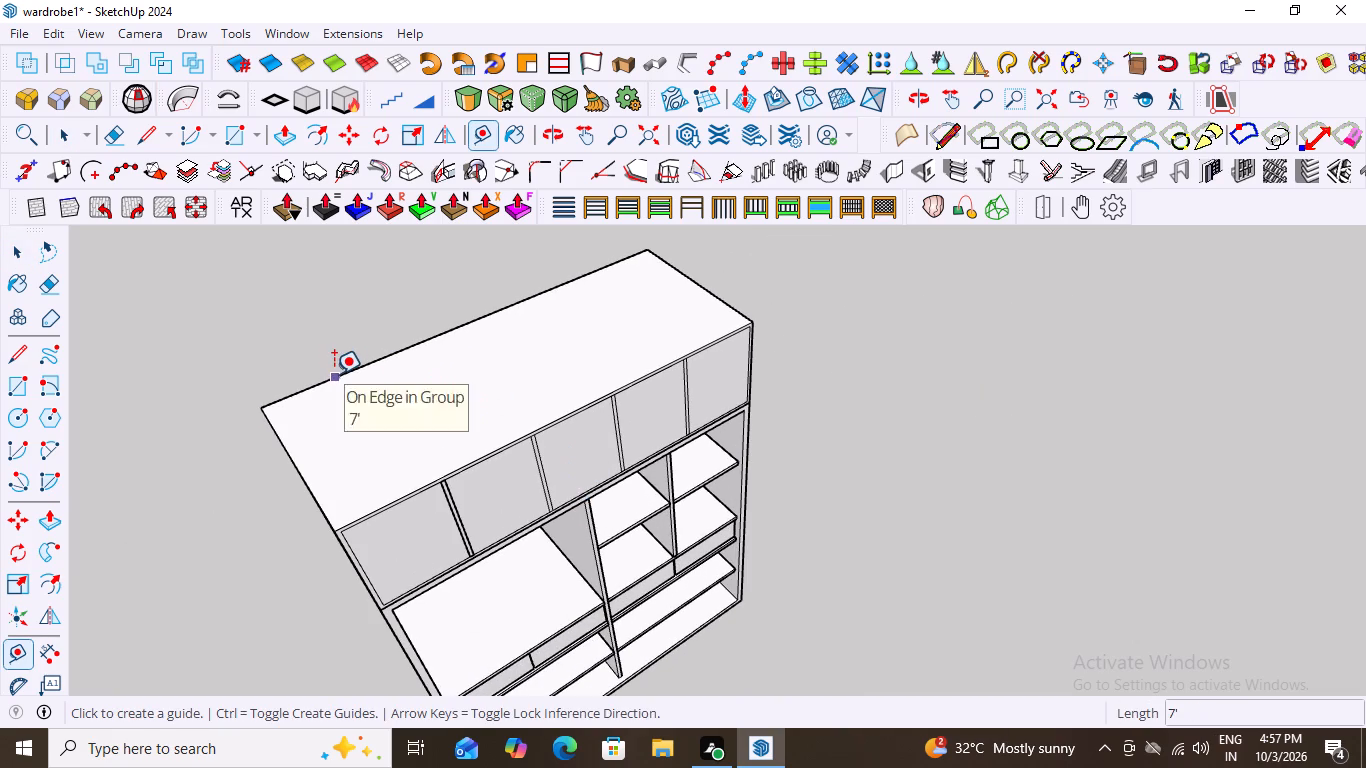
pyautogui.click(334, 374)
pyautogui.press('3')
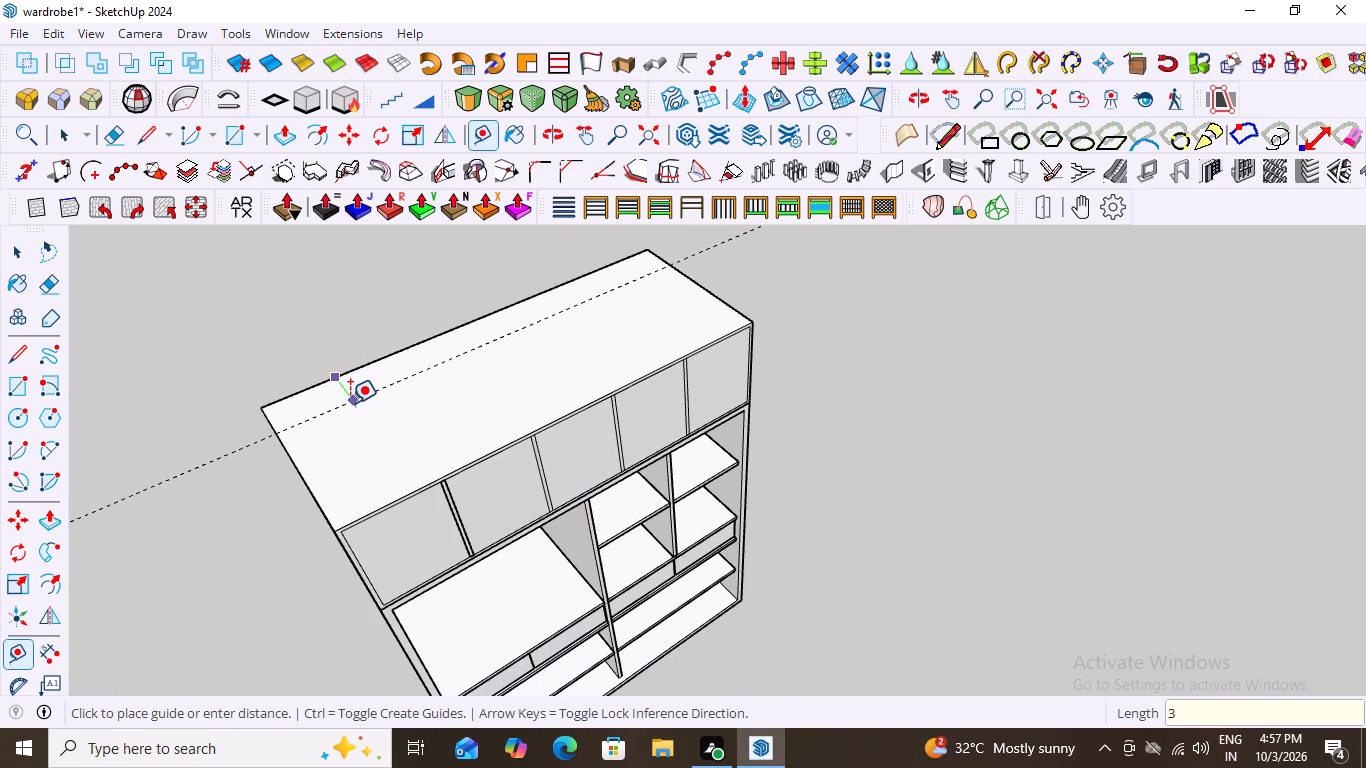
pyautogui.hotkey('shift', '"')
pyautogui.press('Return')
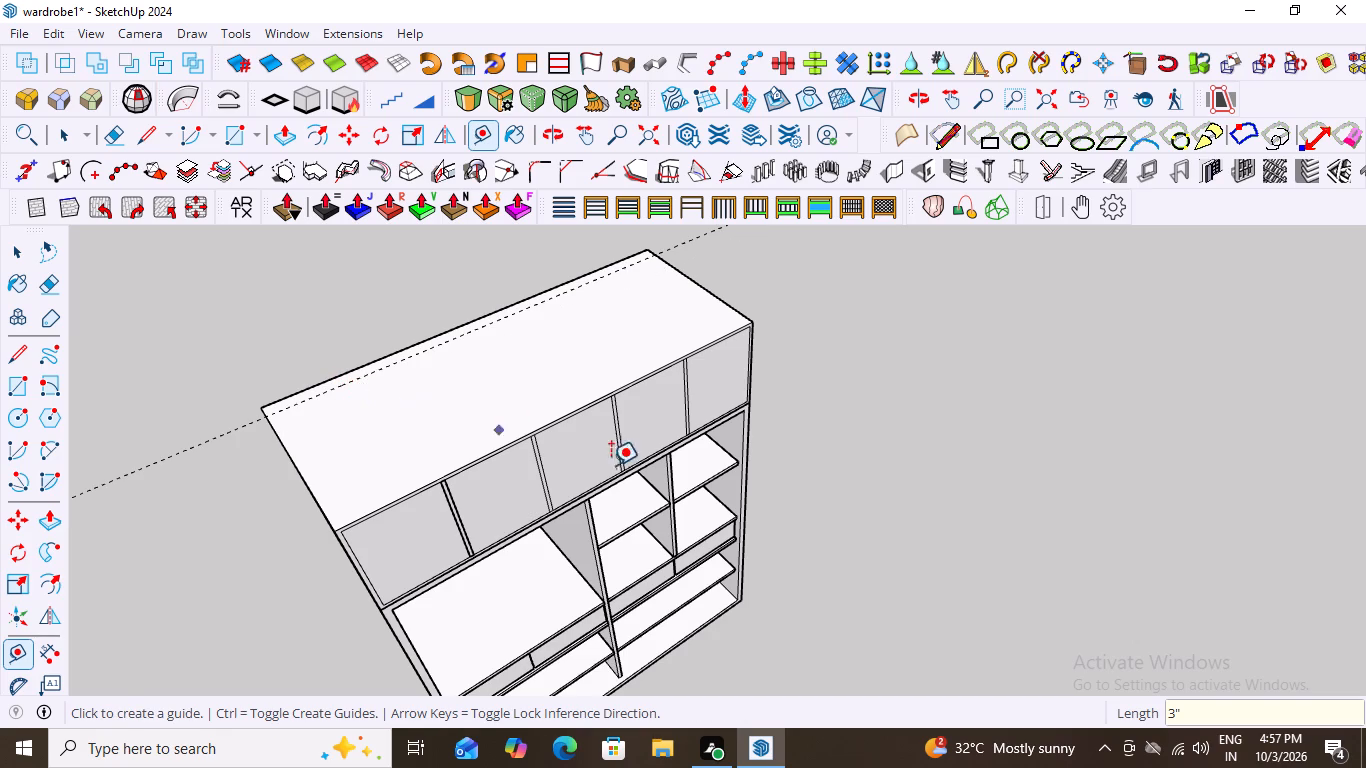
pyautogui.press('space')
# Open the loft group and hollow the first compartment with Joint Push Pull, pushing its front face 2' 9" inward to the guide line.
pyautogui.click(408, 526)
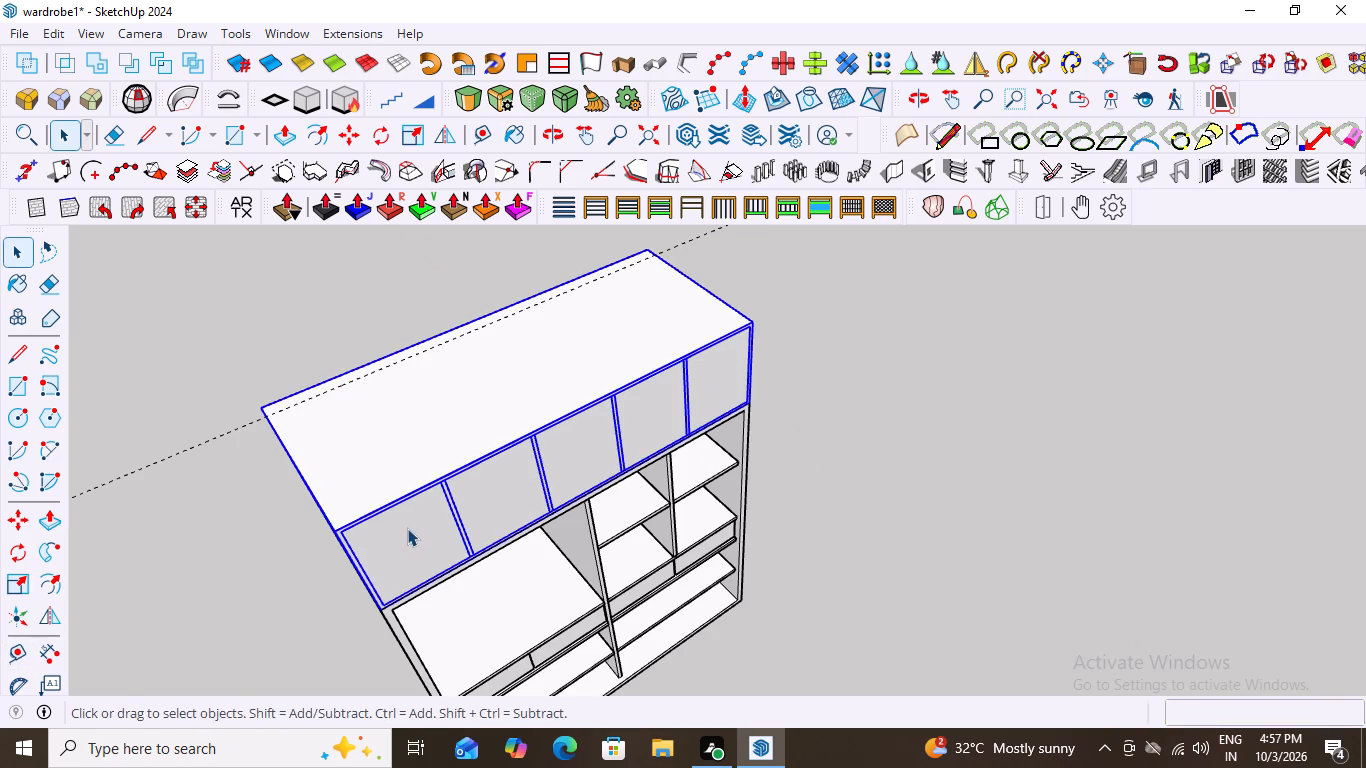
pyautogui.doubleClick(415, 532)
pyautogui.moveTo(457, 537); pyautogui.dragTo(416, 507, button='middle')
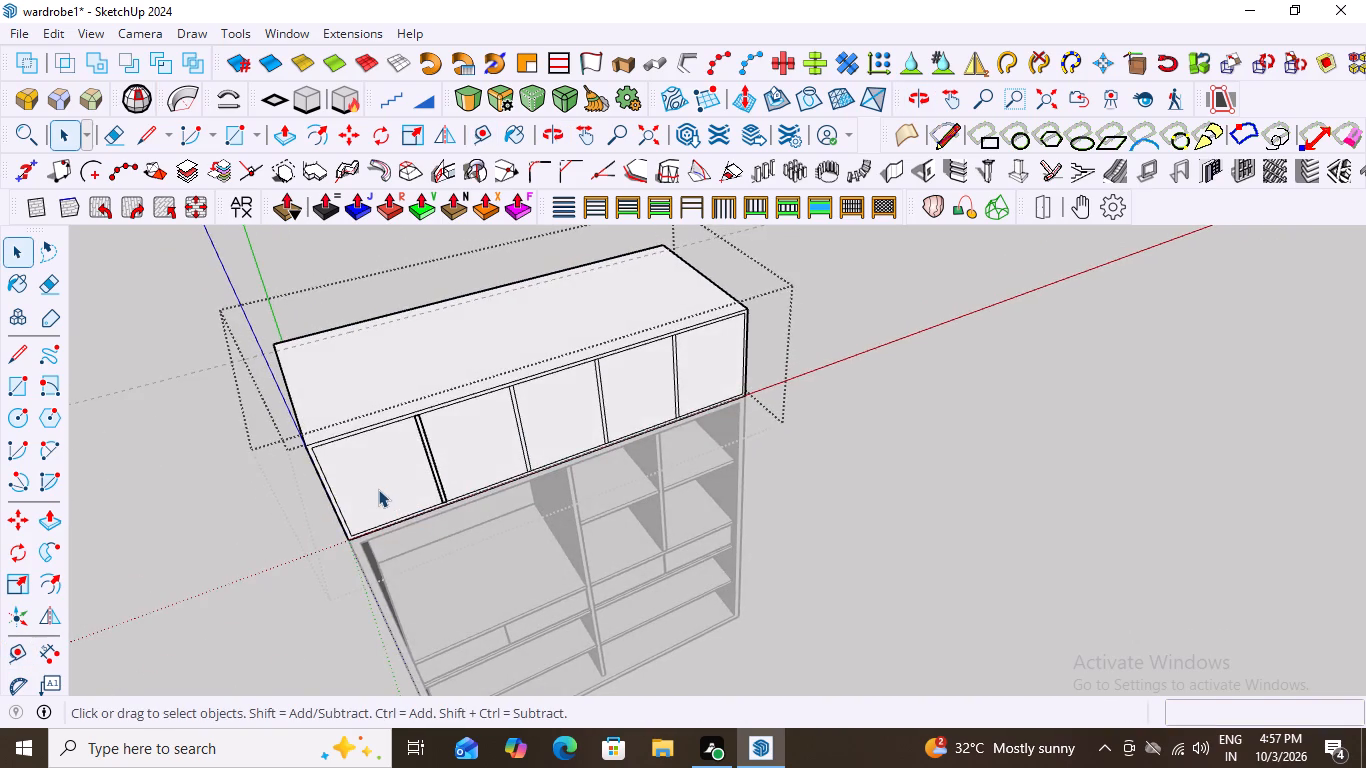
pyautogui.scroll(2, 378, 489)
pyautogui.click(383, 485)
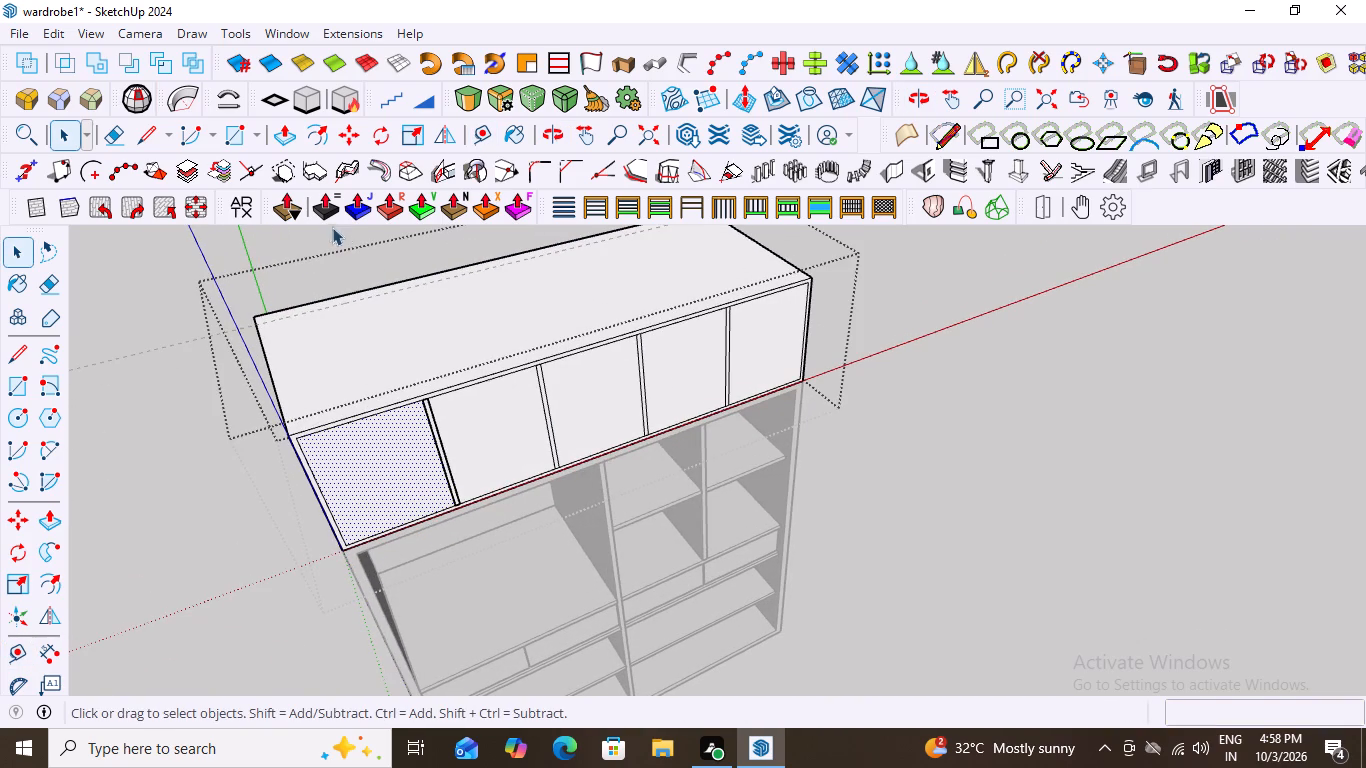
pyautogui.click(361, 206)
pyautogui.click(394, 446)
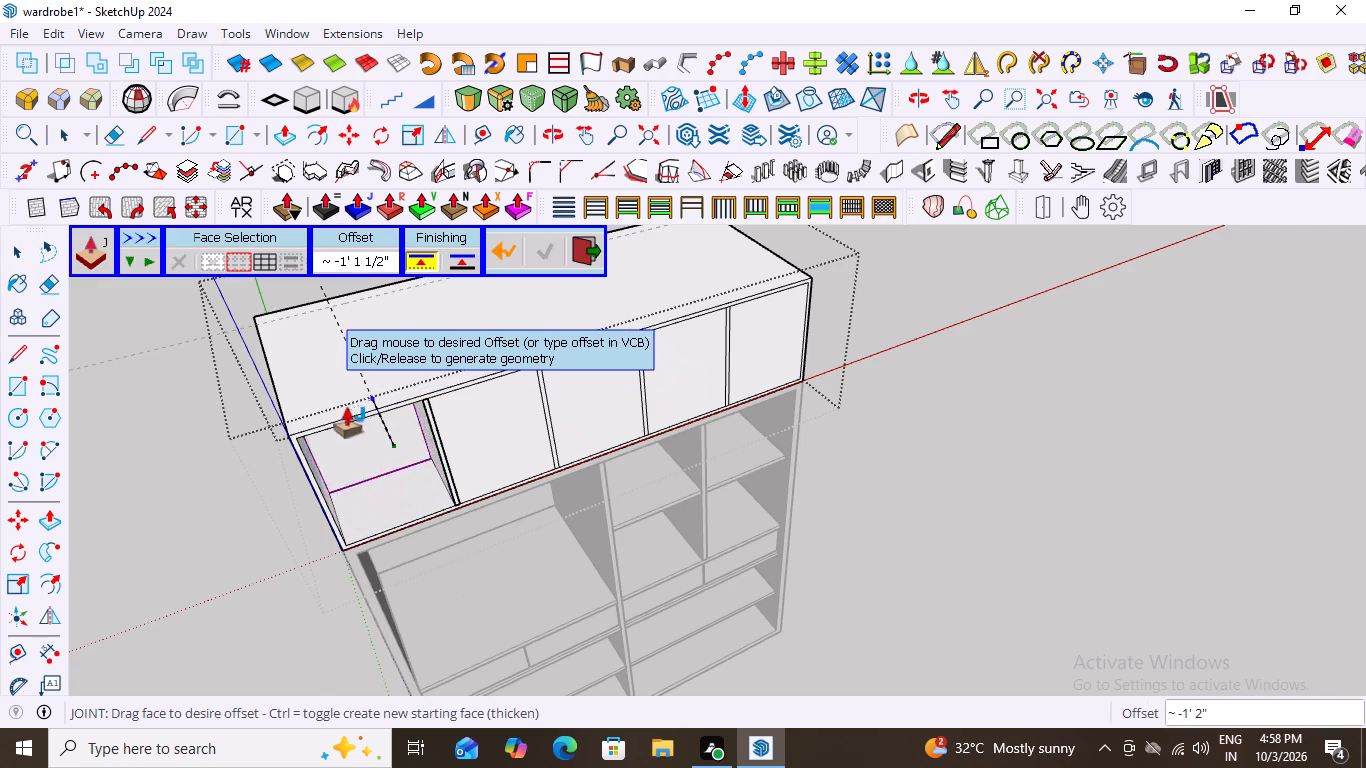
pyautogui.scroll(-10, 436, 453)
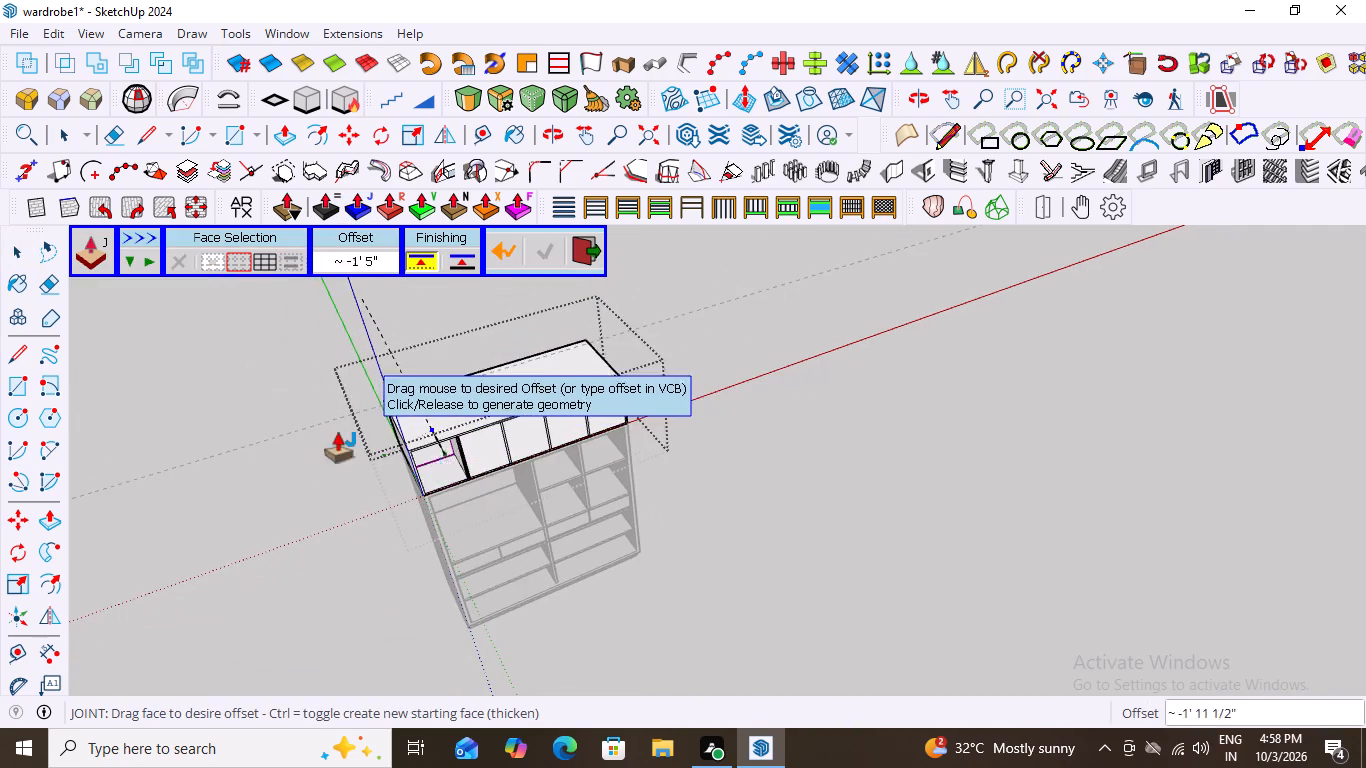
pyautogui.moveTo(356, 434); pyautogui.dragTo(456, 498, button='middle')
pyautogui.scroll(12, 369, 540)
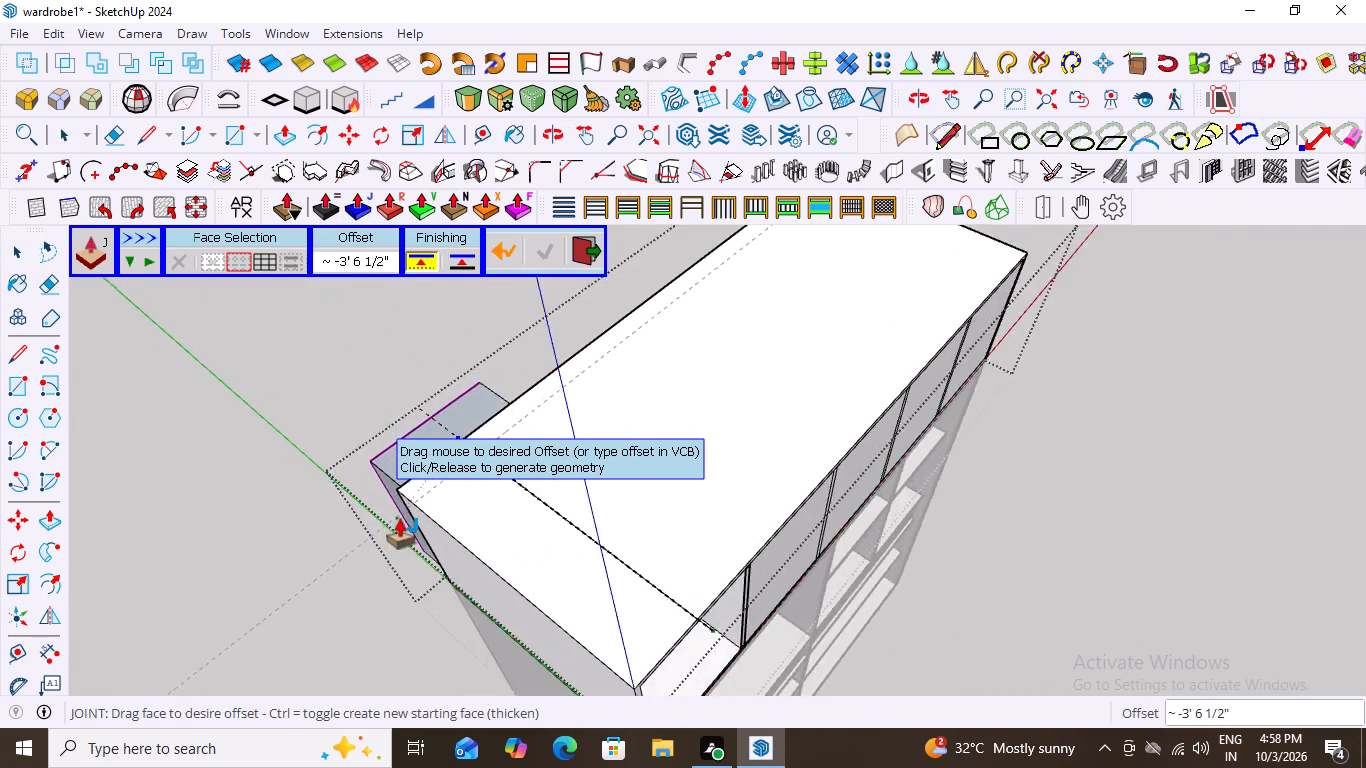
pyautogui.scroll(12, 399, 519)
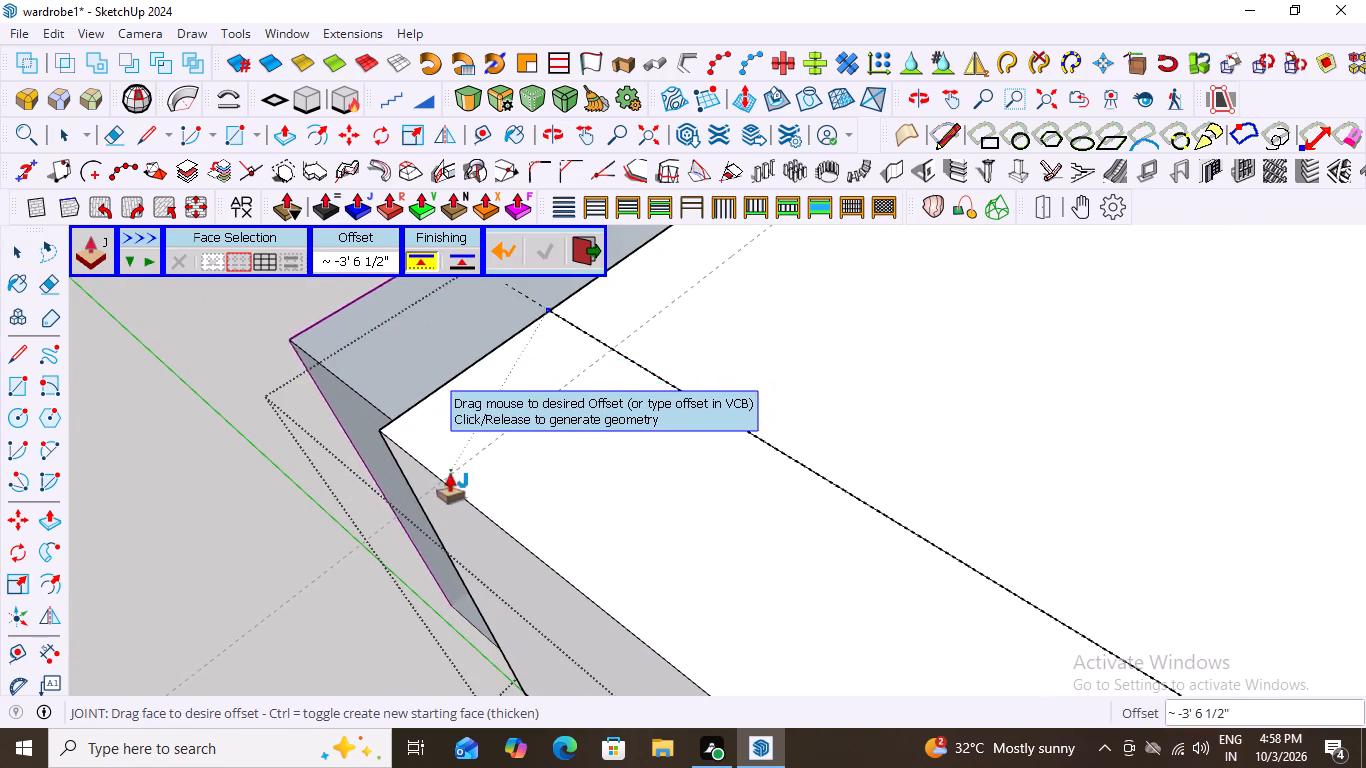
pyautogui.click(447, 482)
# Repeat the 2' 9" inward push on the second compartment's front face.
pyautogui.scroll(-7, 309, 456)
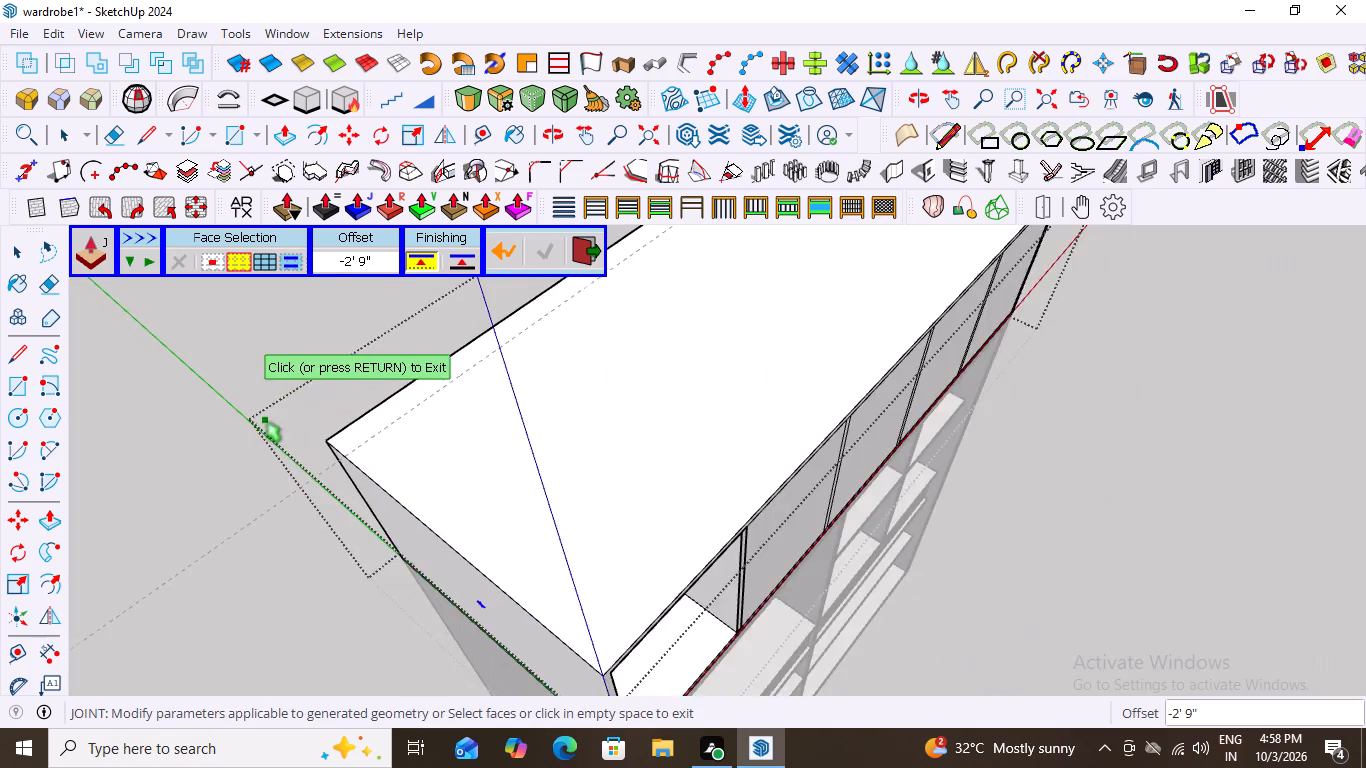
pyautogui.scroll(-5, 265, 419)
pyautogui.doubleClick(563, 484)
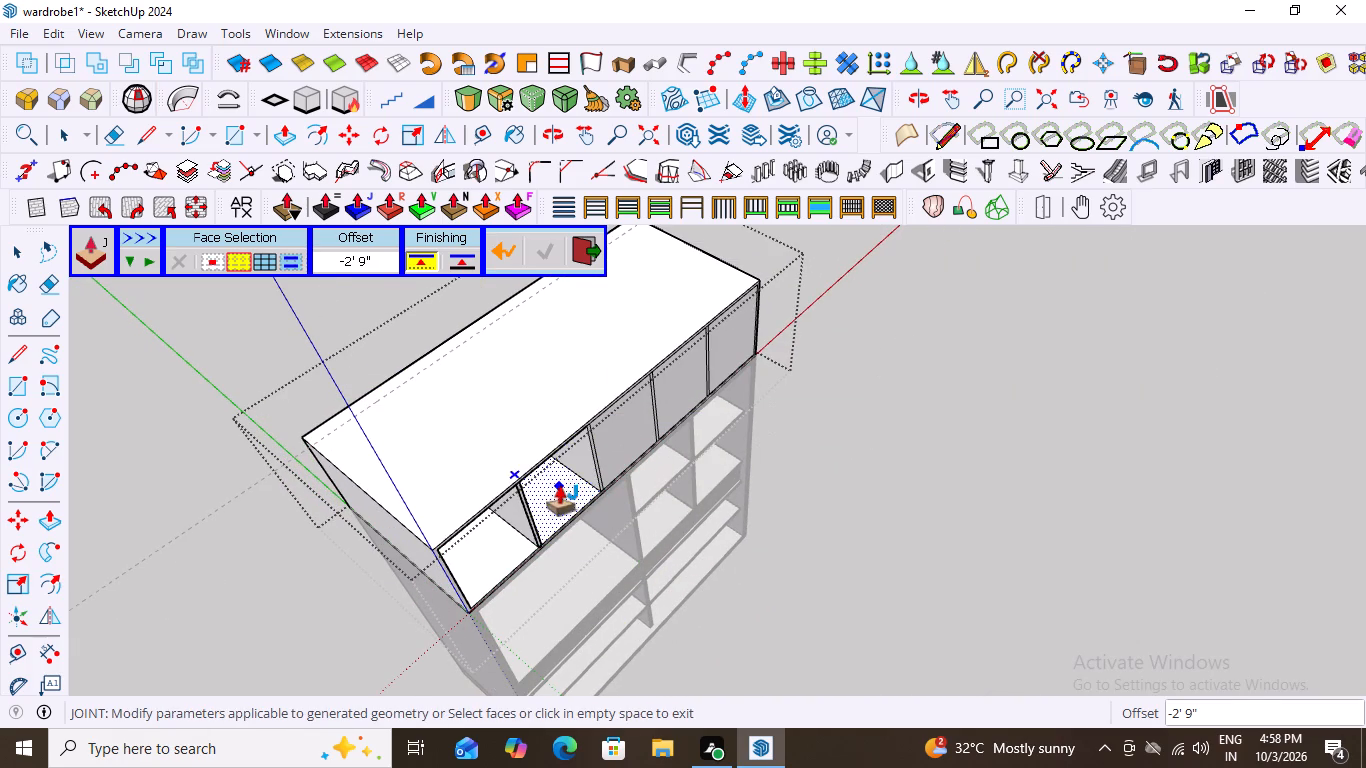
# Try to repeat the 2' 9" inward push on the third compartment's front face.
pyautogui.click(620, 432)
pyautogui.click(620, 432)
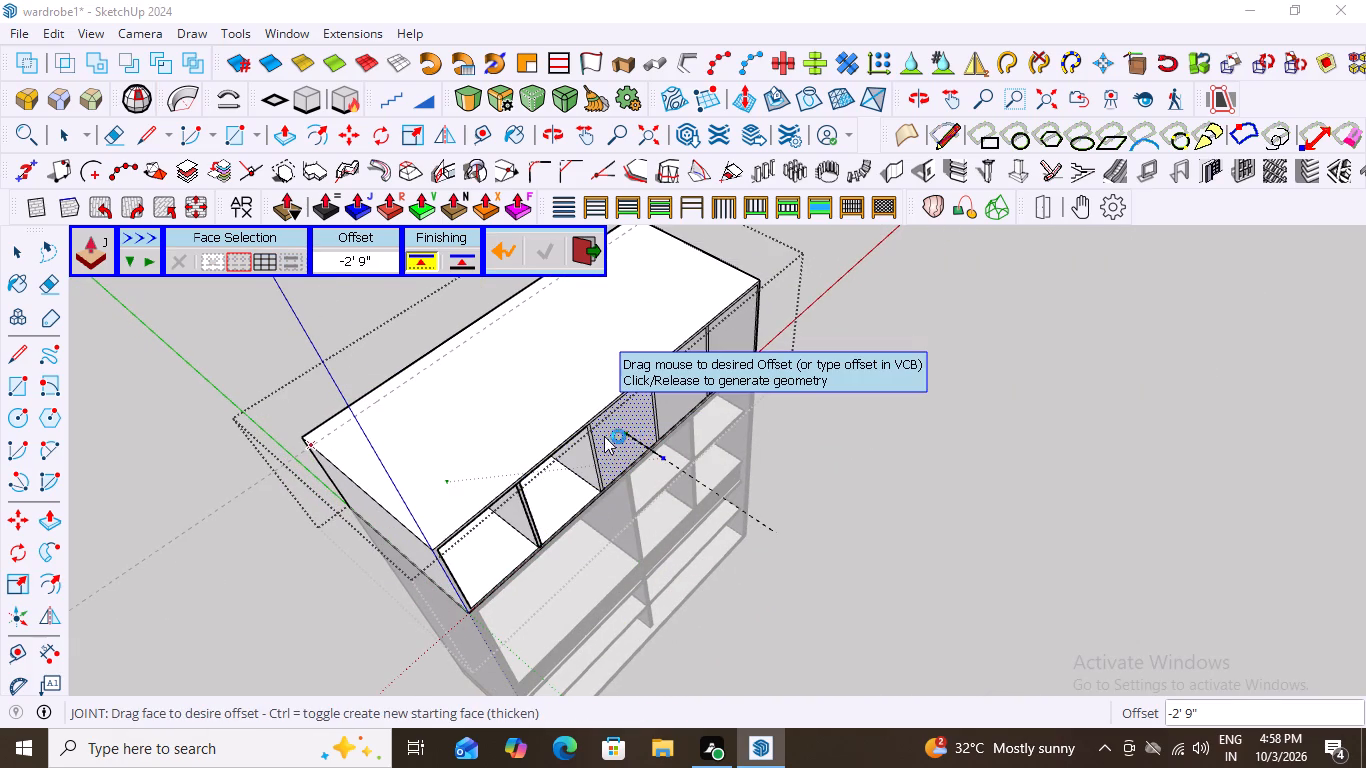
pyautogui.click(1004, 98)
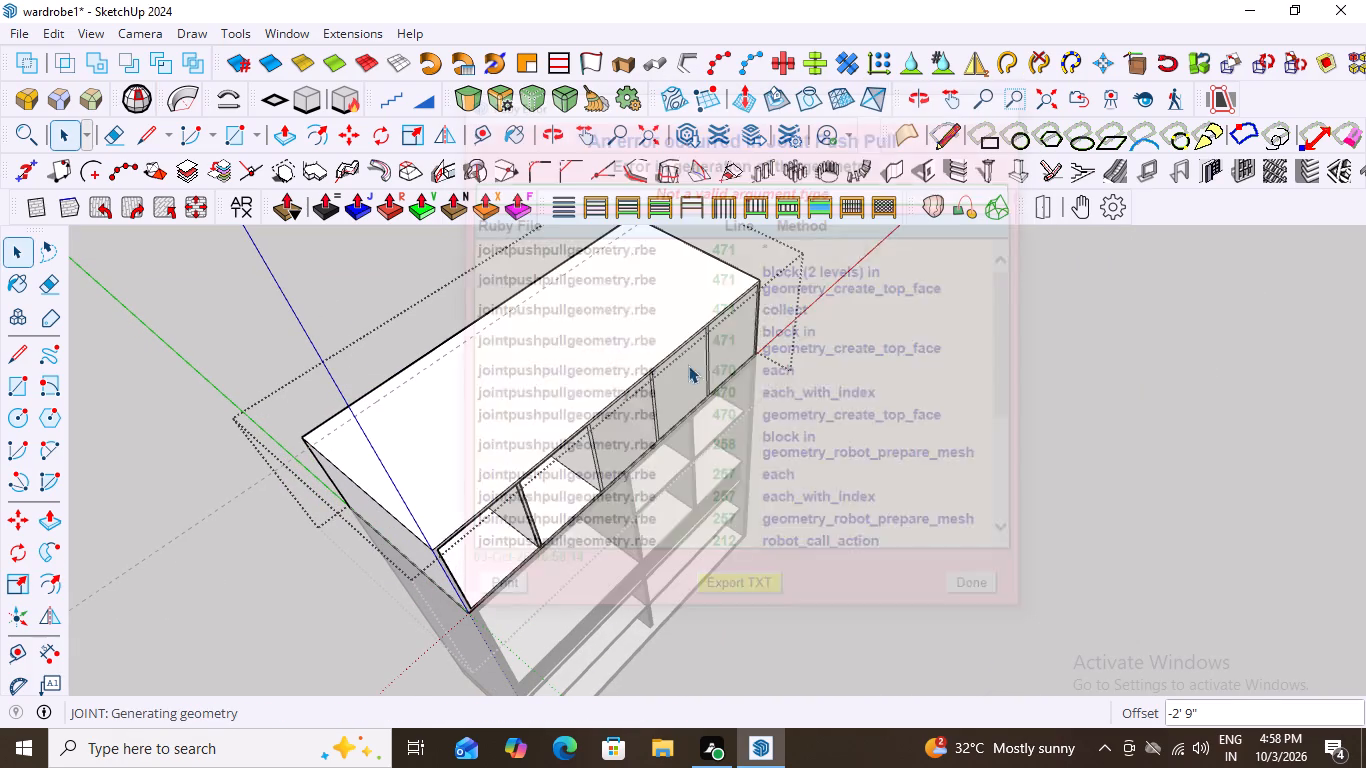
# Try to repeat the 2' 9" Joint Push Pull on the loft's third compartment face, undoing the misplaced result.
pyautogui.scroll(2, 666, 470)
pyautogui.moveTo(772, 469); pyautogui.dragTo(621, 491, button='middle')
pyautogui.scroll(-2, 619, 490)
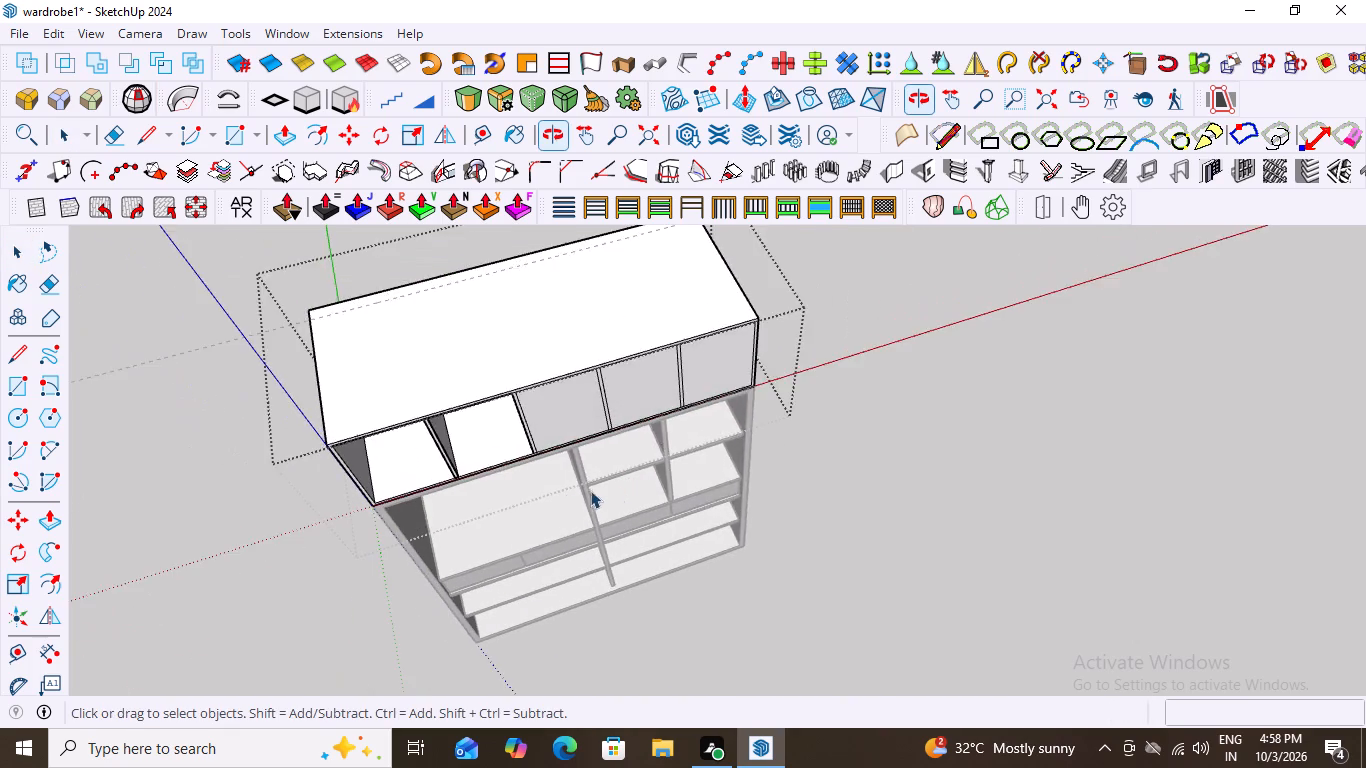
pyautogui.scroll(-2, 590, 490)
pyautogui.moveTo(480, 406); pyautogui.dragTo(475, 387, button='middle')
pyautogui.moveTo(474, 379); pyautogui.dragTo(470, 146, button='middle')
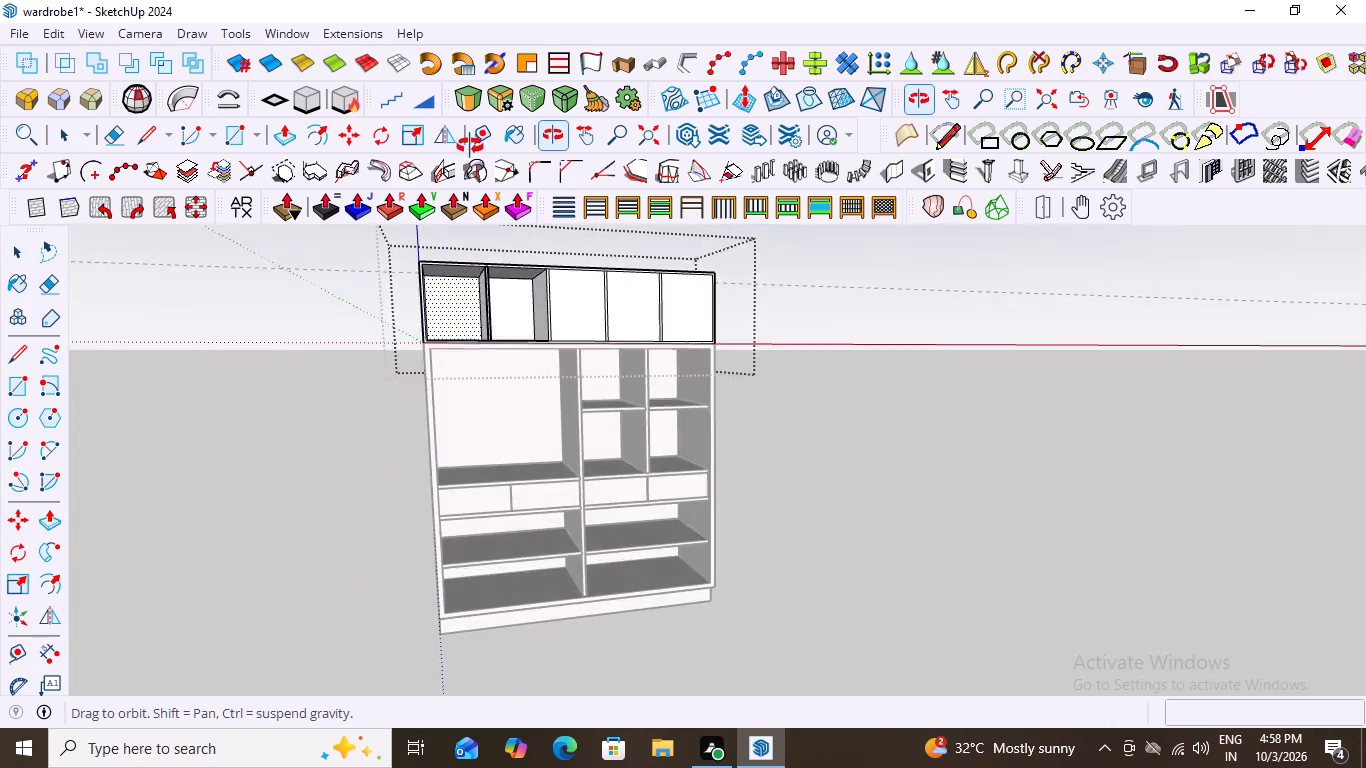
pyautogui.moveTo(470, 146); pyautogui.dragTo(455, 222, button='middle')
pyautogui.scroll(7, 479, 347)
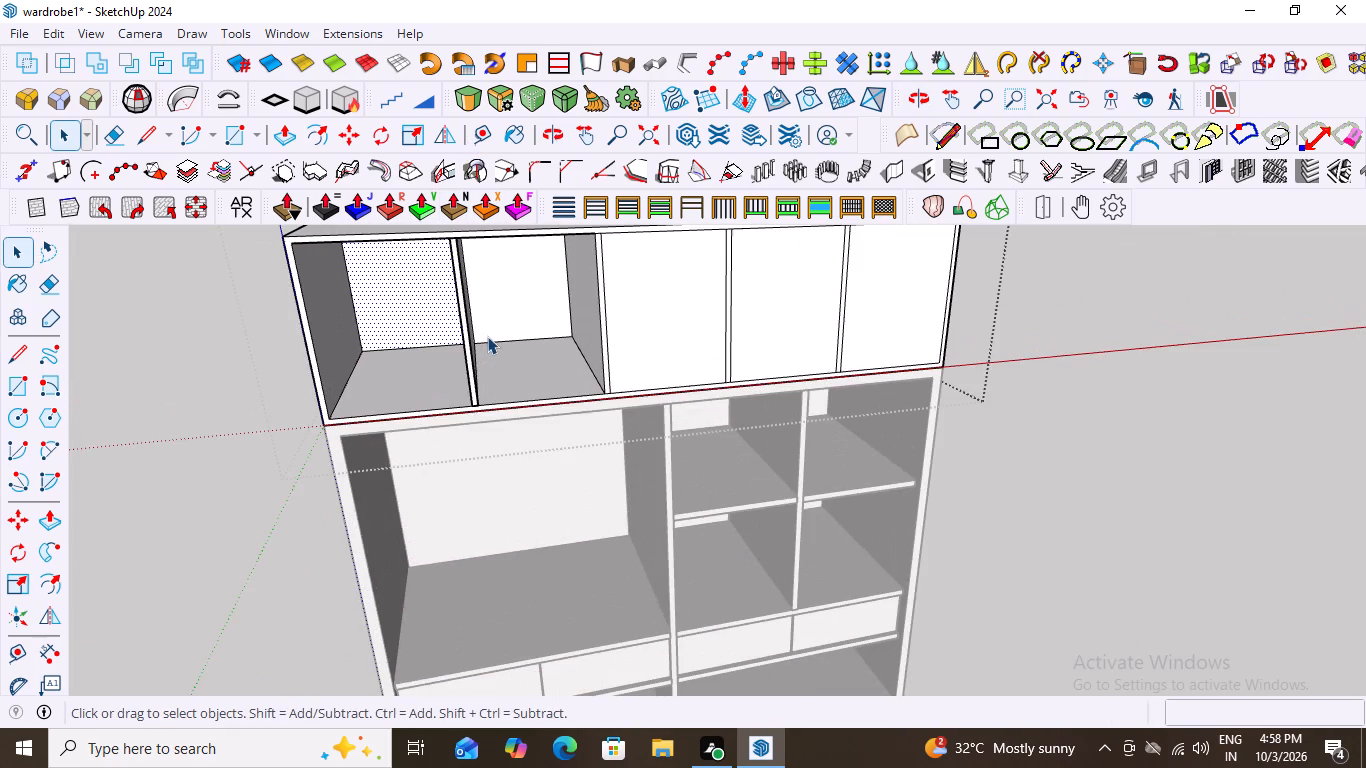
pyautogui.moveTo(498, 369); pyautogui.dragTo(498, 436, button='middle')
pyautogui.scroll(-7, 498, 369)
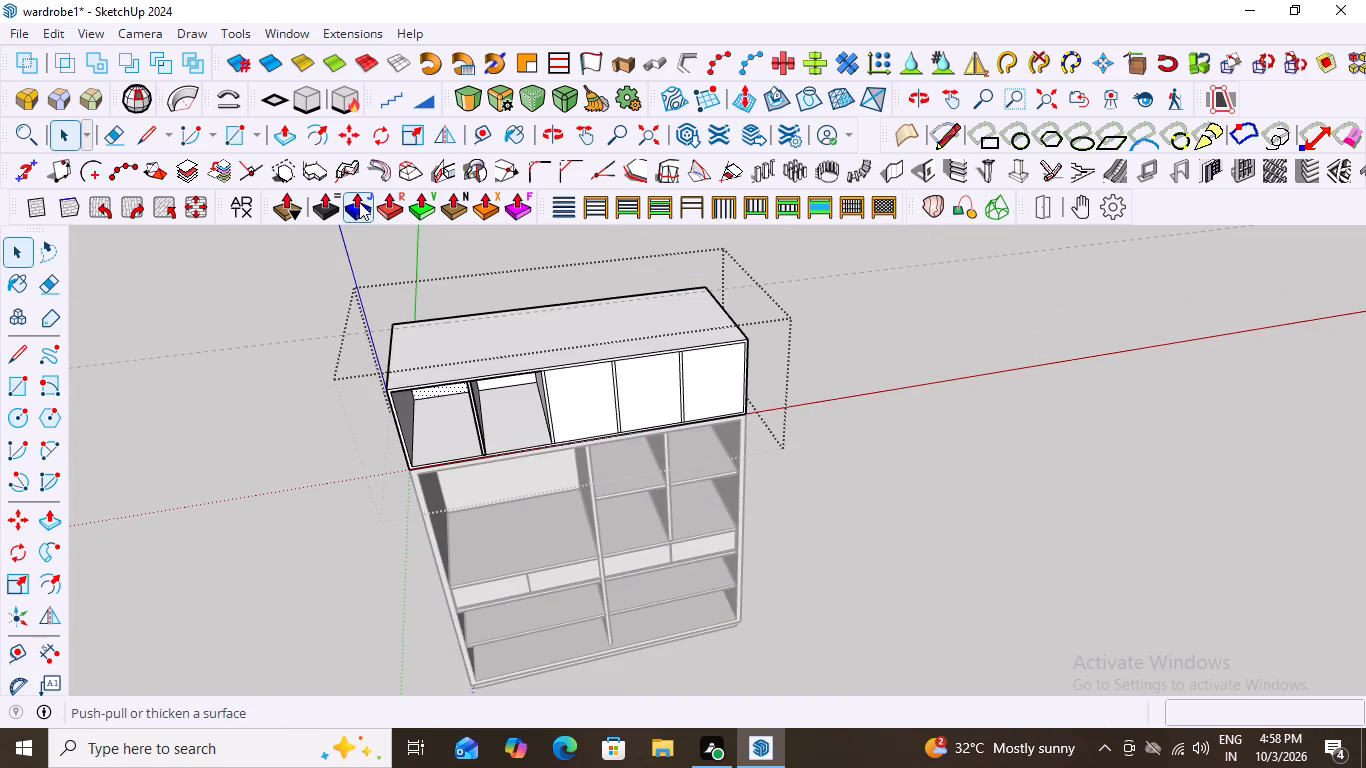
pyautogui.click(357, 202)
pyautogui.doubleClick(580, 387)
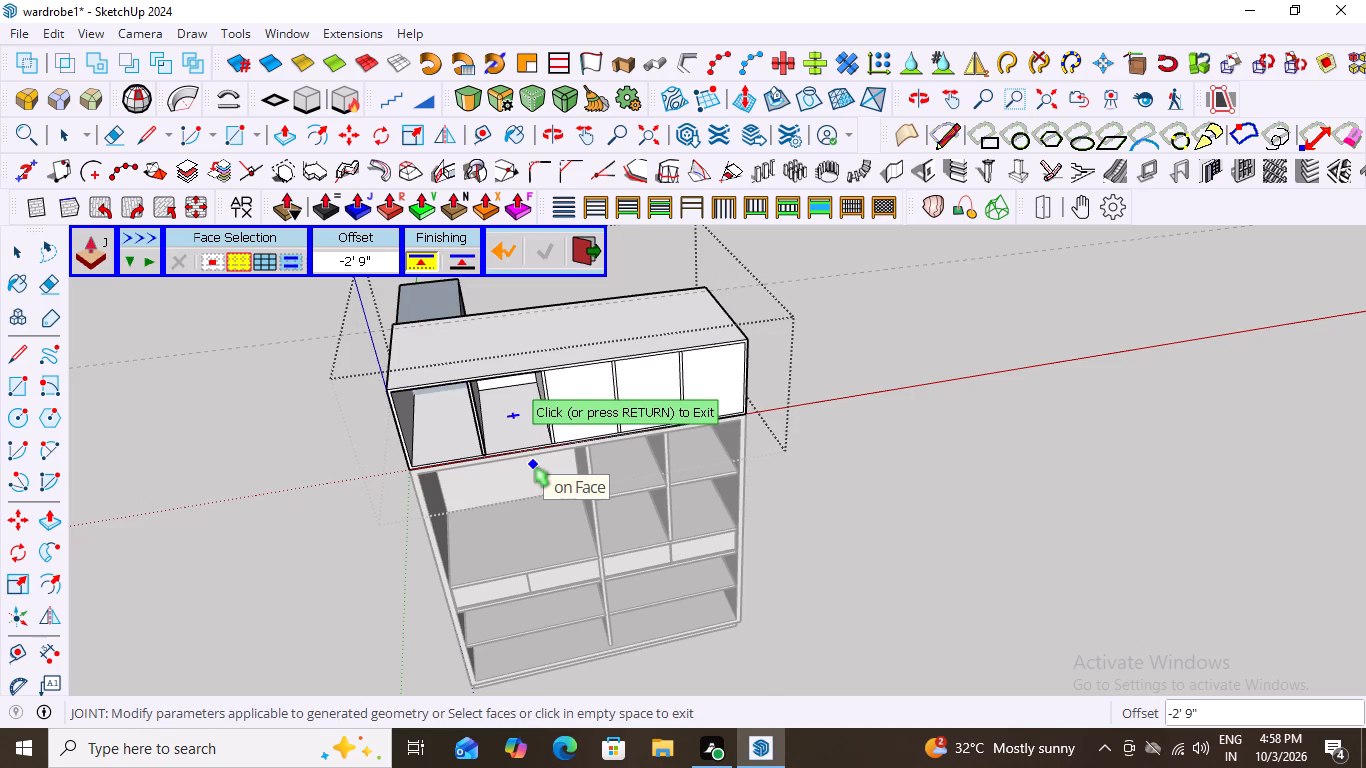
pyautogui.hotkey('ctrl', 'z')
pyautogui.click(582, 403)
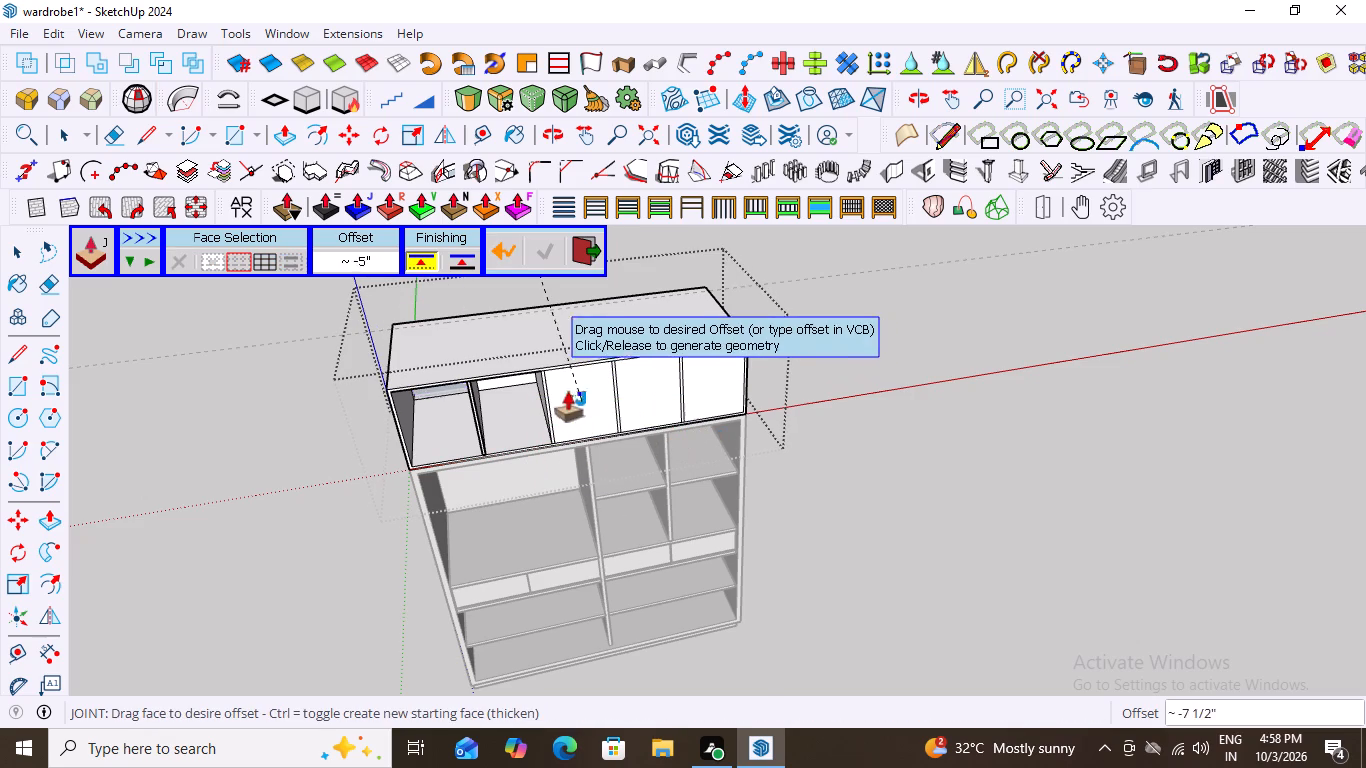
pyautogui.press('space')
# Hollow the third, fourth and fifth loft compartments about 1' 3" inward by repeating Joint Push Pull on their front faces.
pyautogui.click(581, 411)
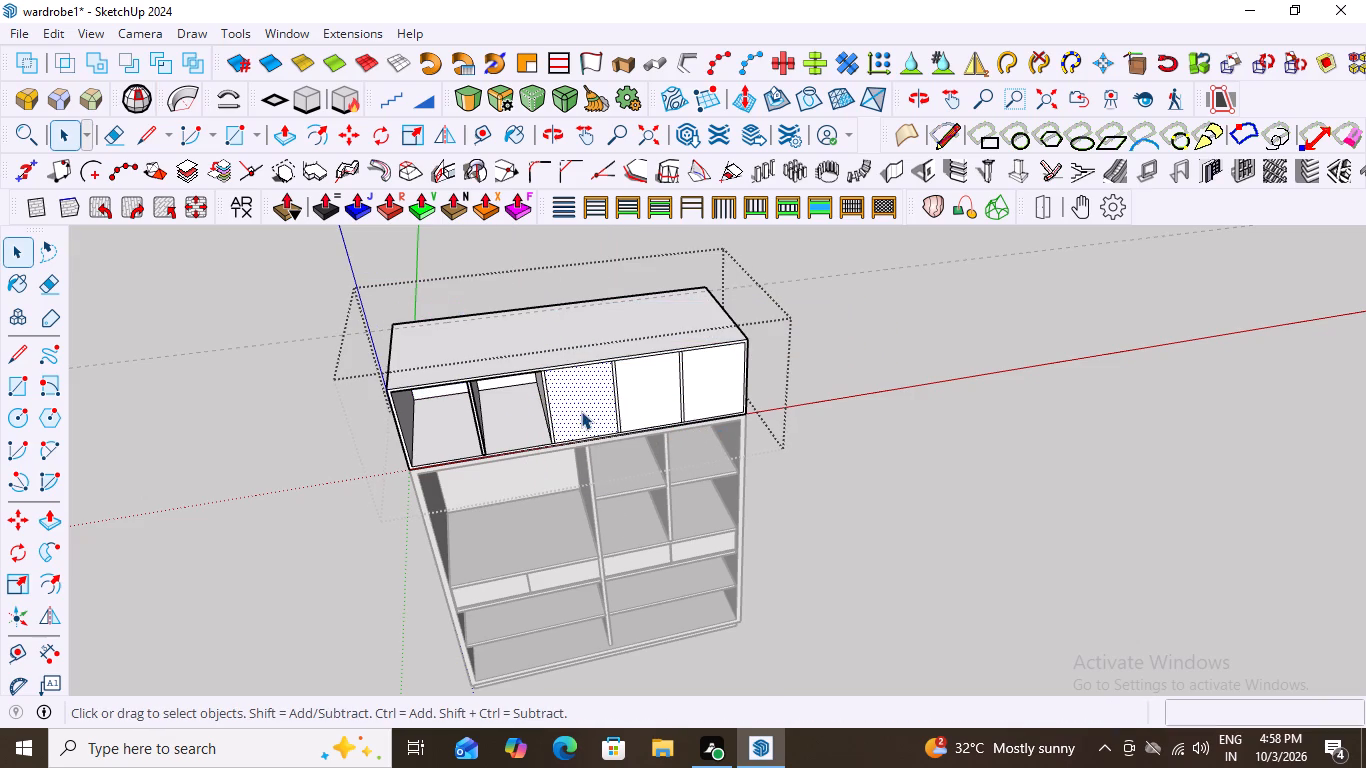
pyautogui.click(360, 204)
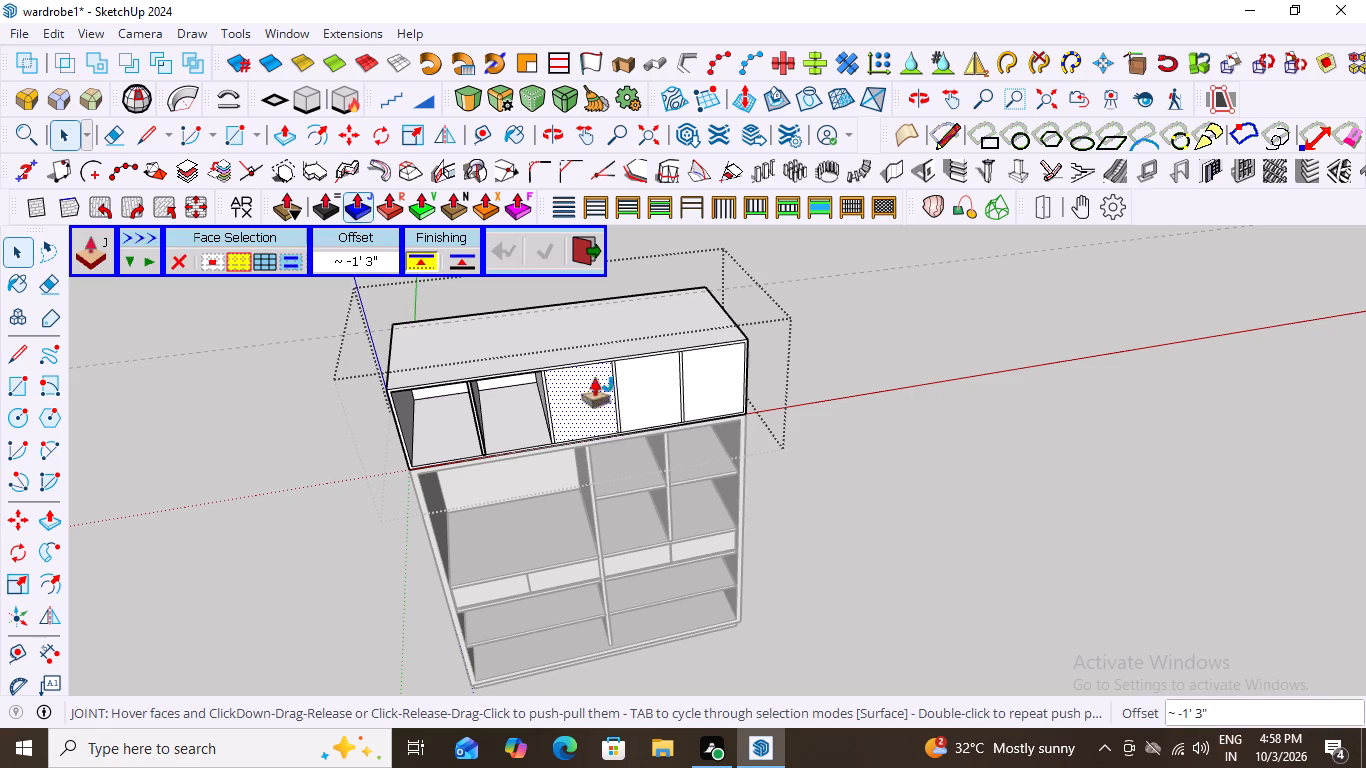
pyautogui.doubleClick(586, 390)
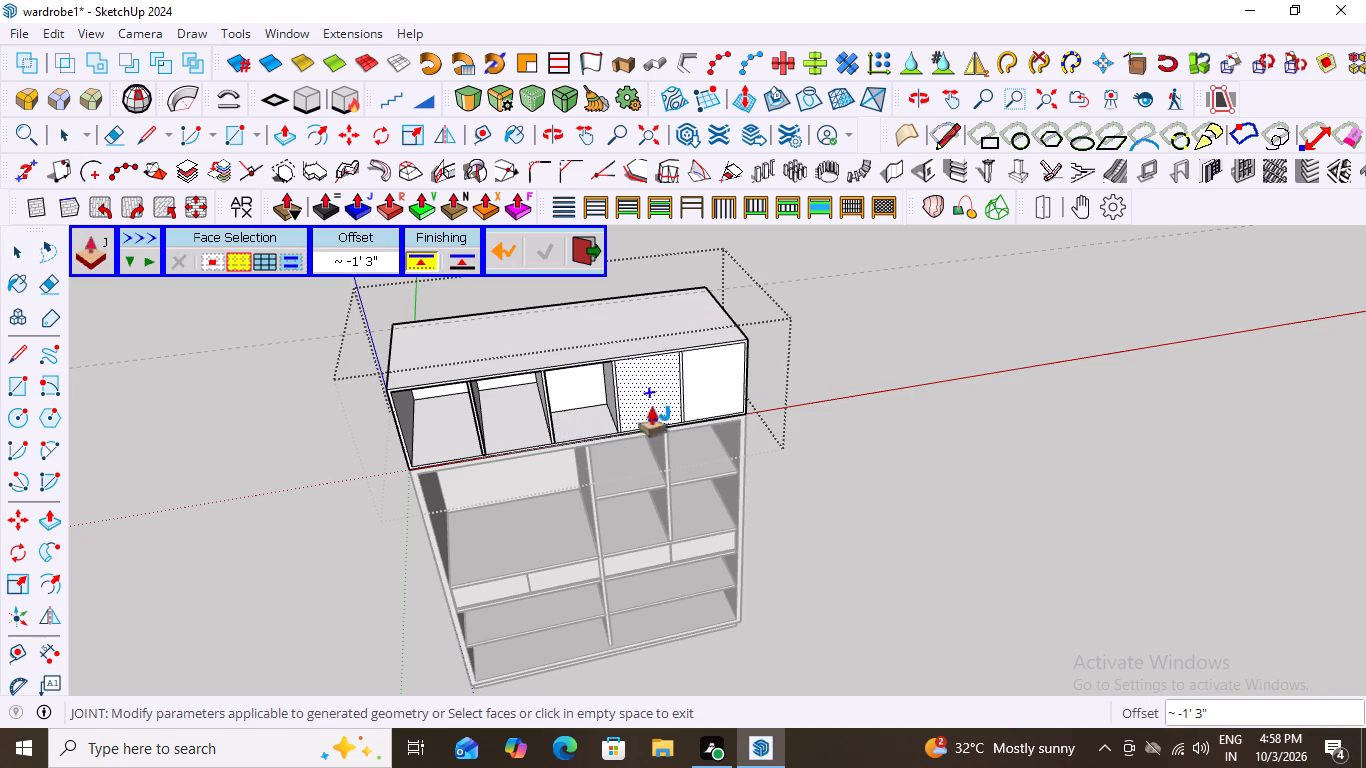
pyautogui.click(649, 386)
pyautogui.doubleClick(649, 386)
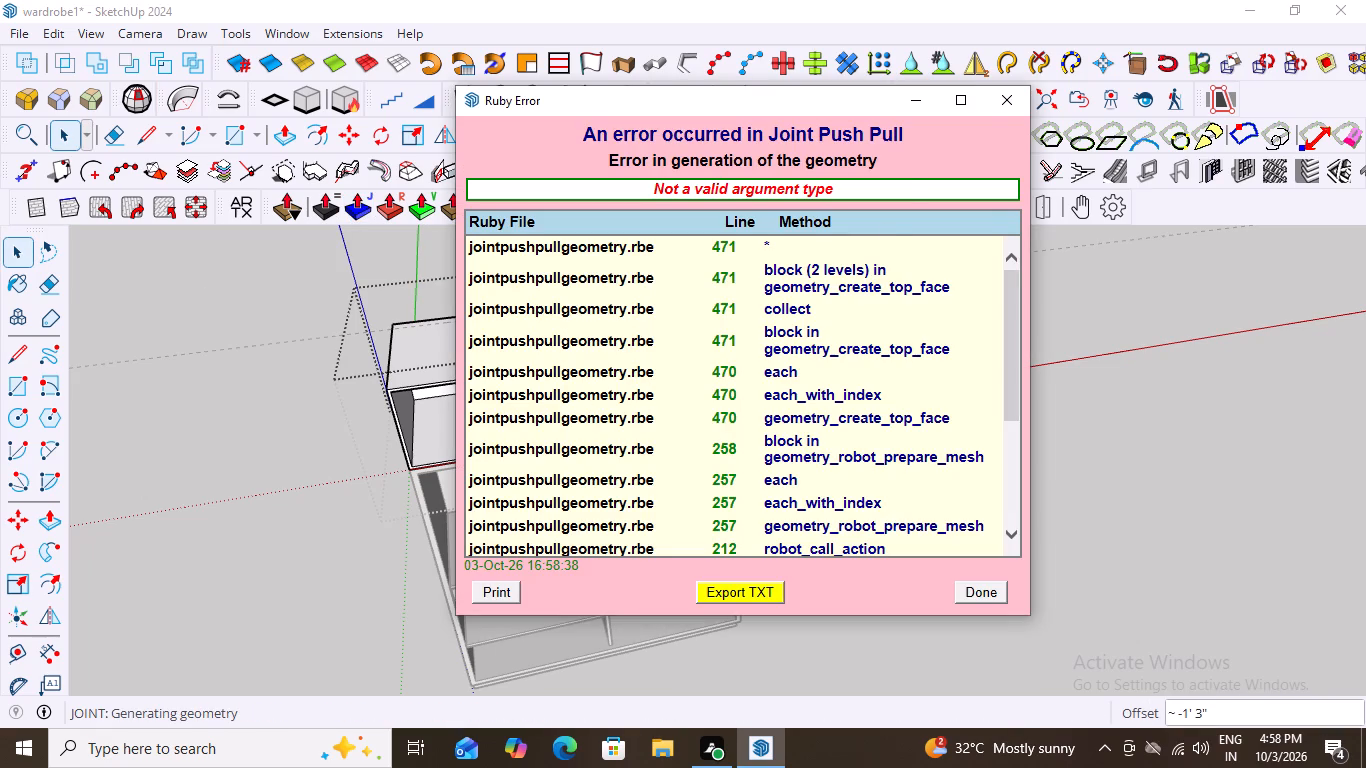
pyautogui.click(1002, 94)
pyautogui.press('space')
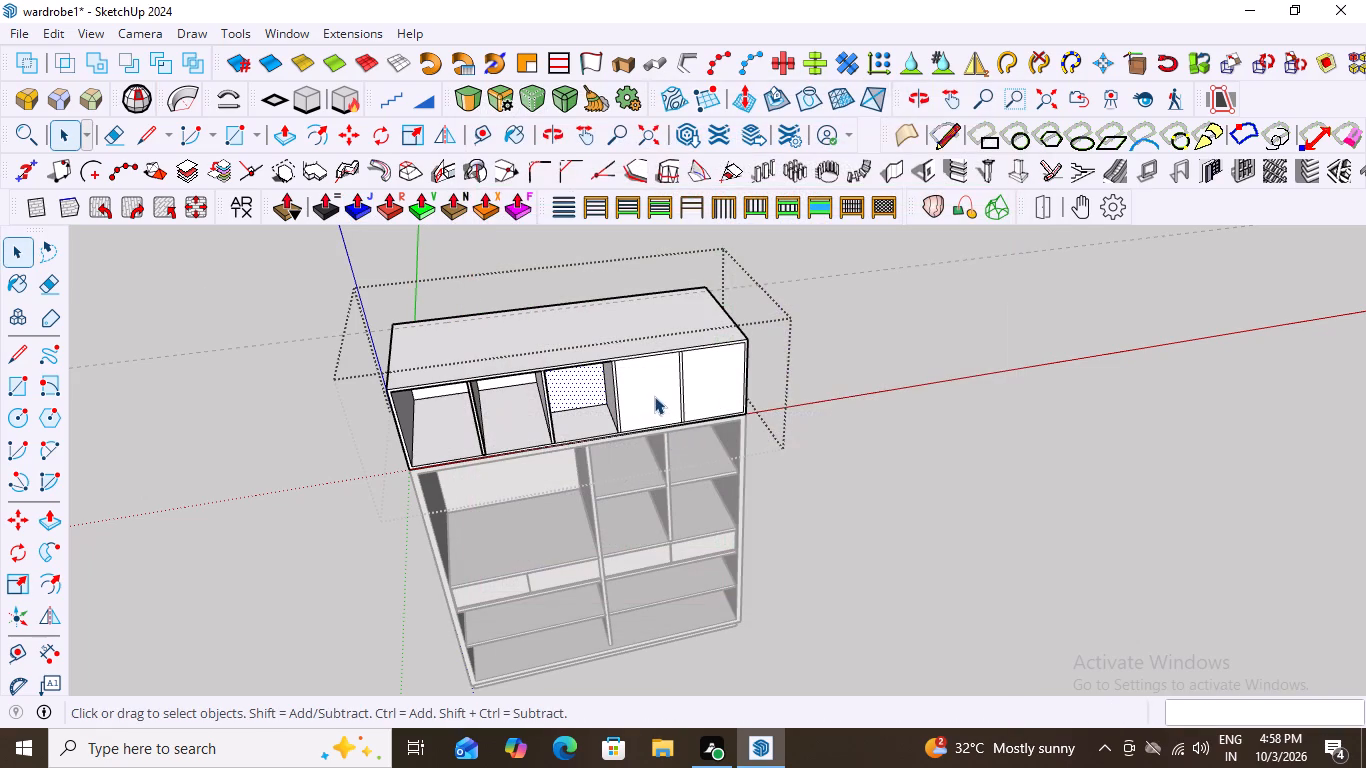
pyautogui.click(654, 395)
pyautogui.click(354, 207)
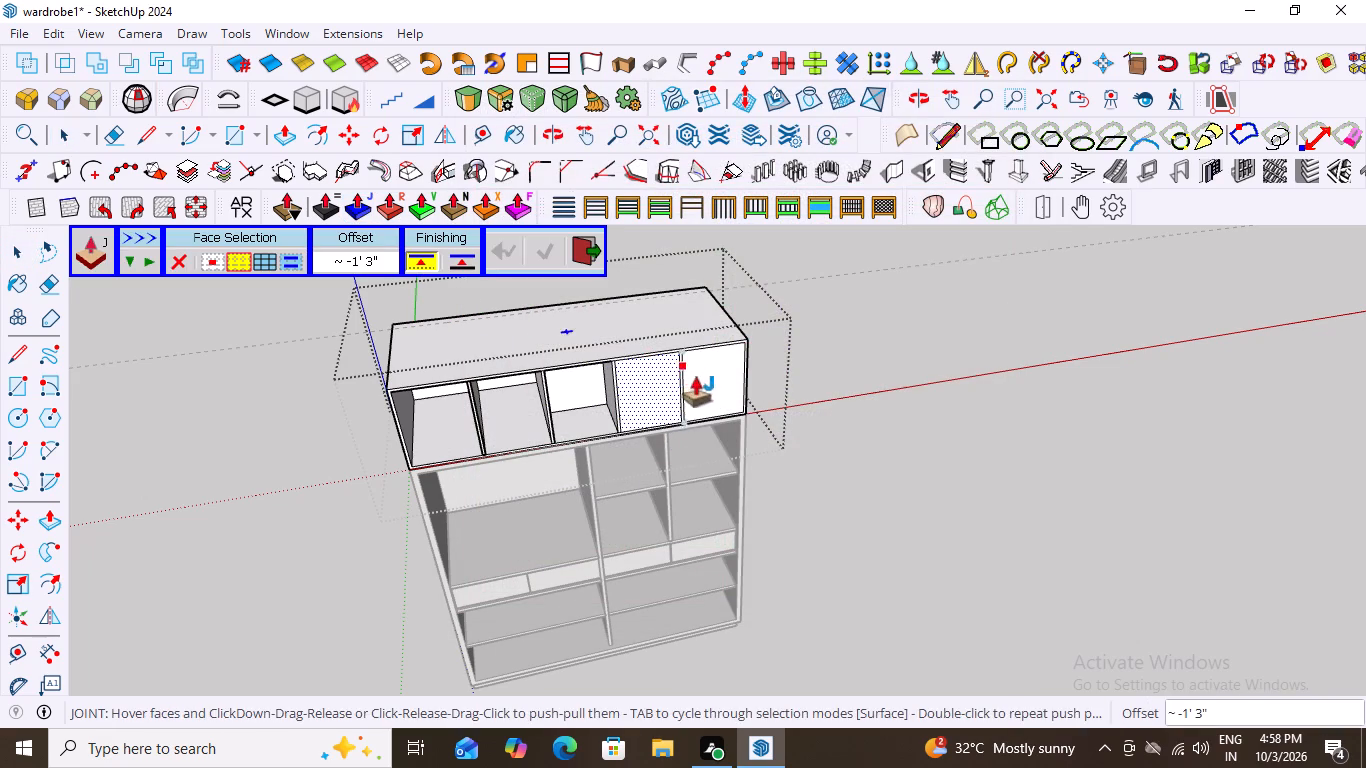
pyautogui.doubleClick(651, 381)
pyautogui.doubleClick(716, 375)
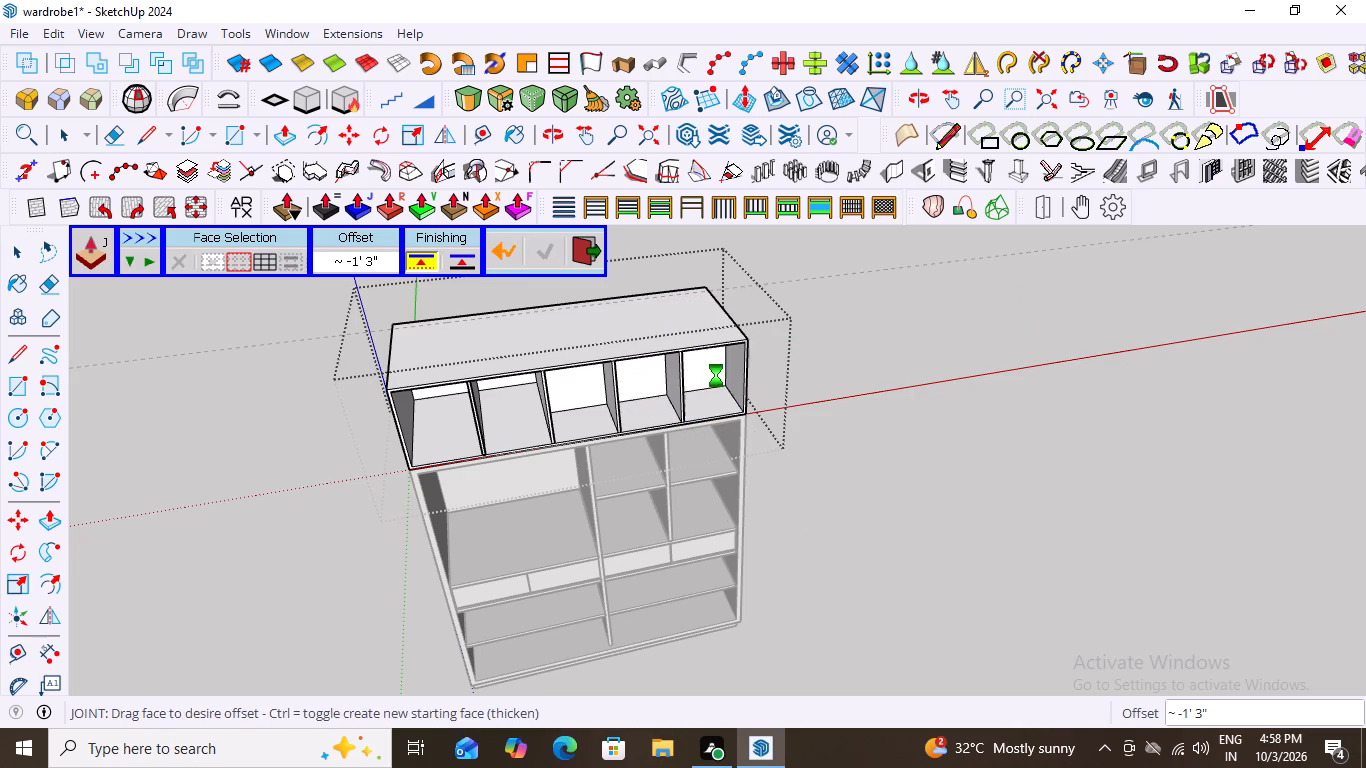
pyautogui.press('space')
# Leave the loft group and examine the depth of the five hollowed compartments from above and from the front.
pyautogui.click(885, 440)
pyautogui.moveTo(719, 468); pyautogui.dragTo(514, 437, button='middle')
pyautogui.scroll(-1, 697, 472)
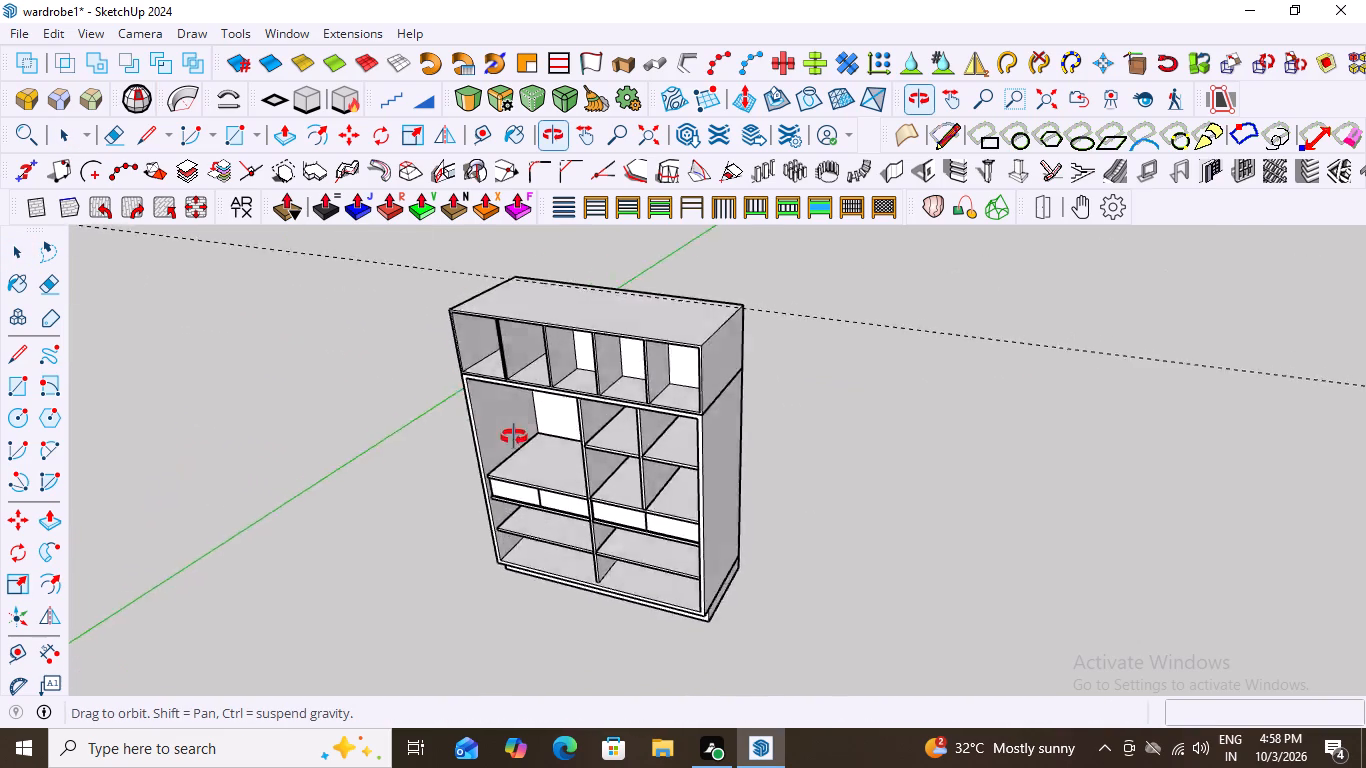
pyautogui.moveTo(514, 437); pyautogui.dragTo(756, 451, button='middle')
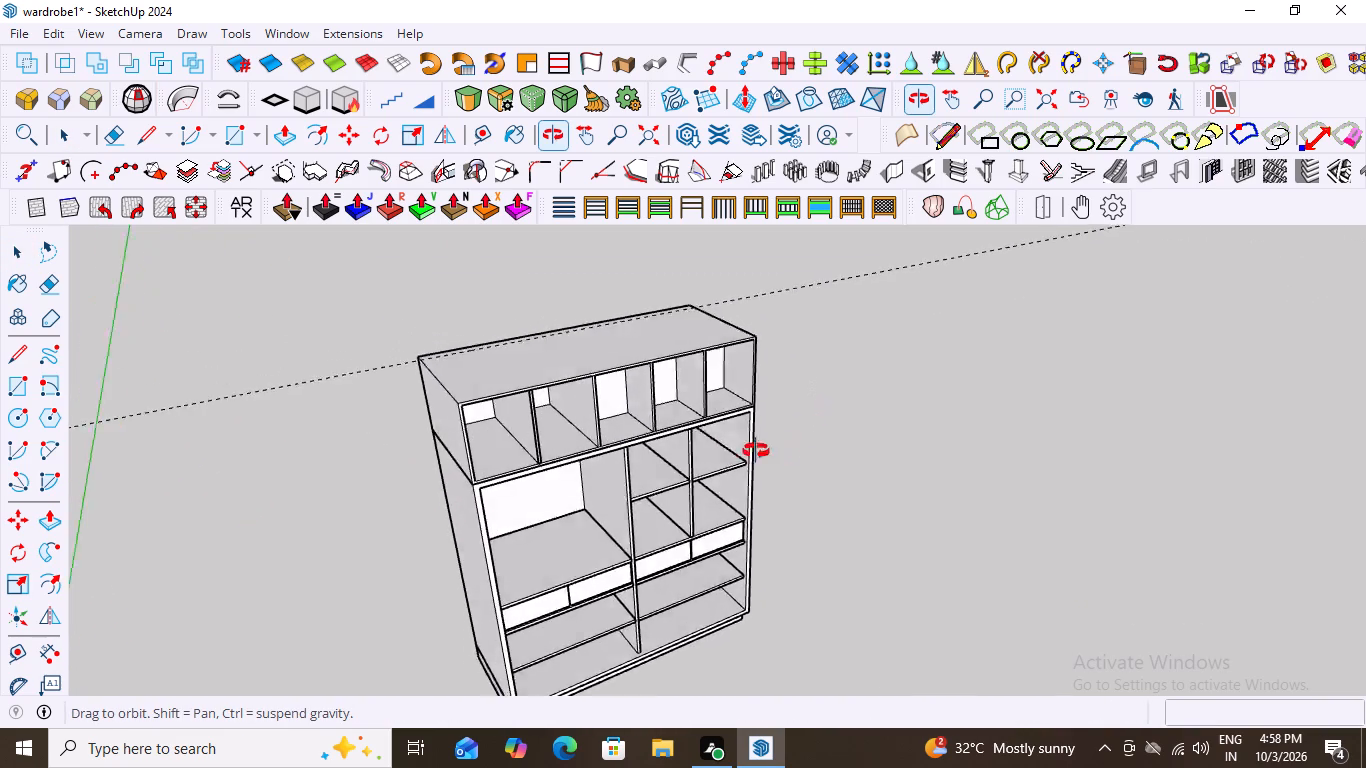
pyautogui.moveTo(756, 451); pyautogui.dragTo(906, 578, button='middle')
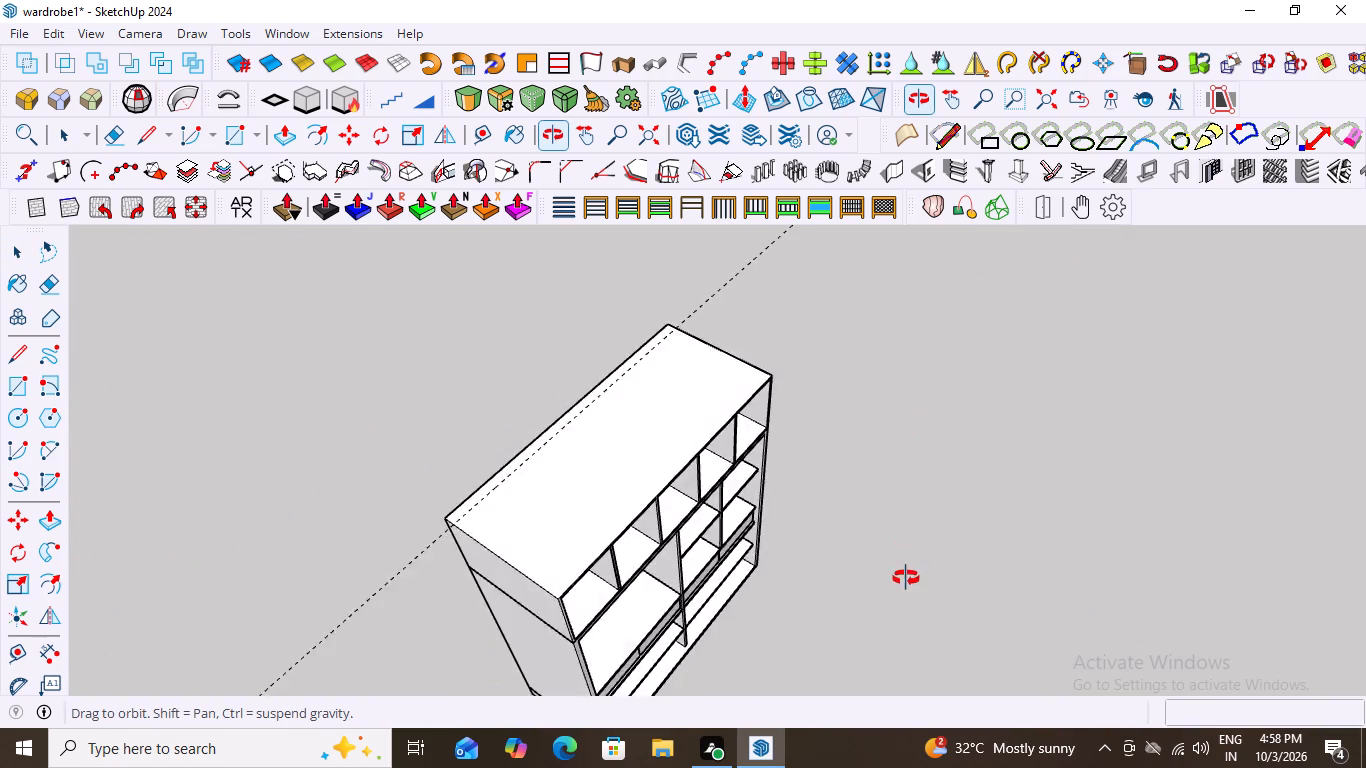
pyautogui.moveTo(906, 578); pyautogui.dragTo(628, 364, button='middle')
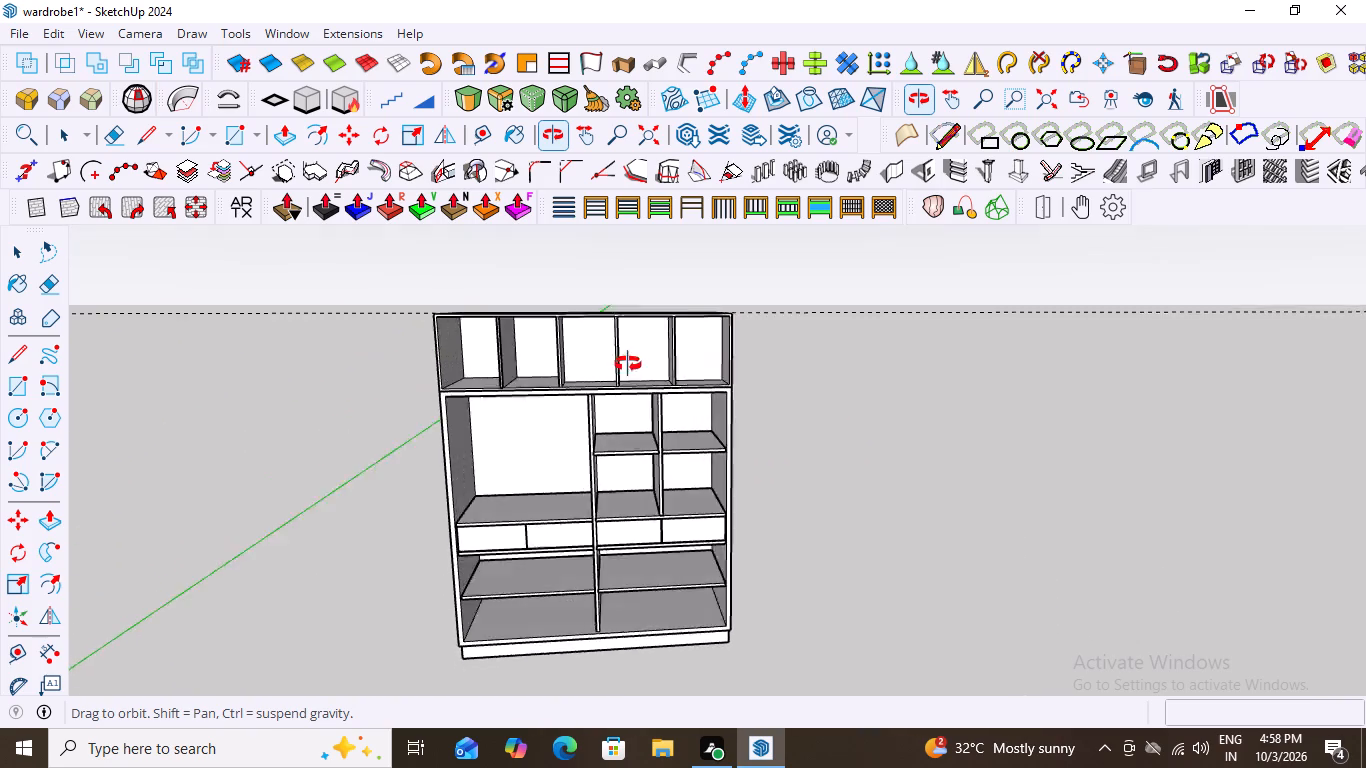
pyautogui.moveTo(628, 364); pyautogui.dragTo(713, 390, button='middle')
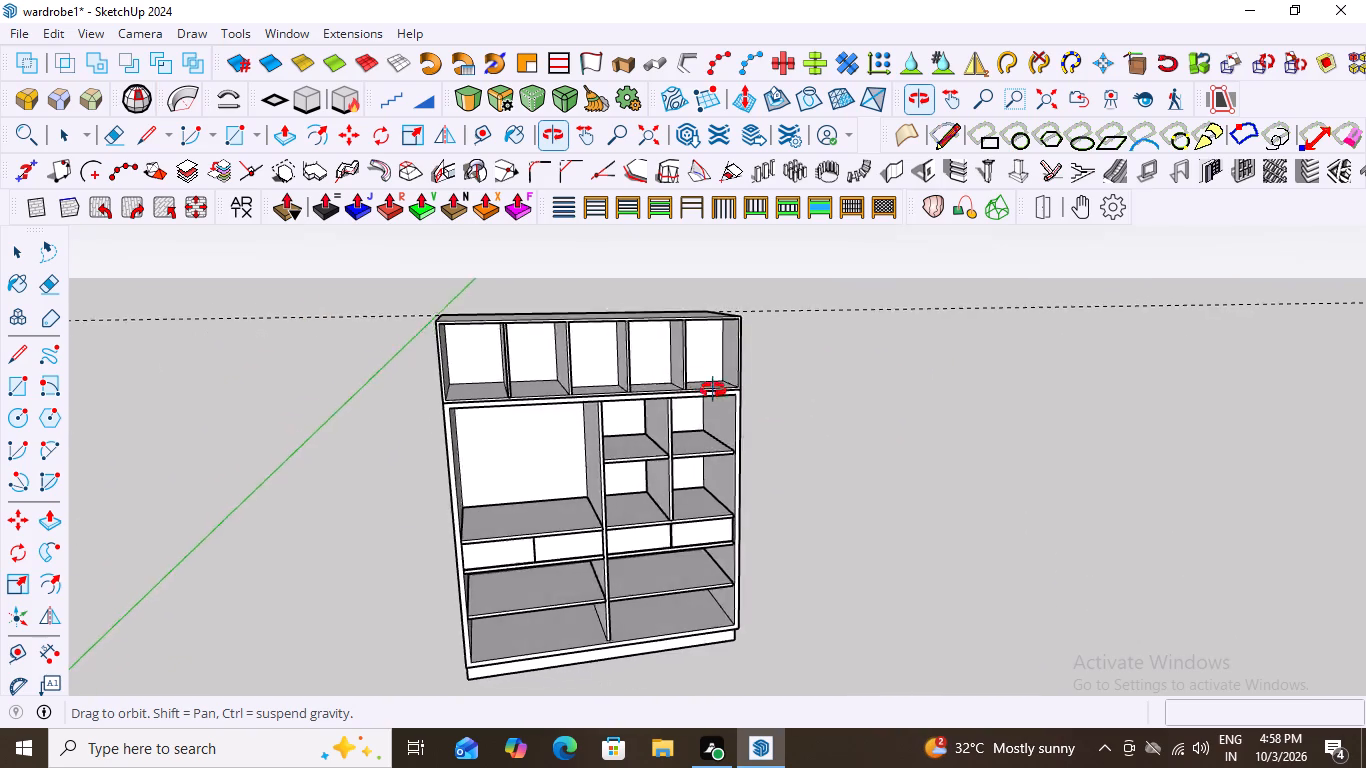
pyautogui.moveTo(713, 390); pyautogui.dragTo(726, 405, button='middle')
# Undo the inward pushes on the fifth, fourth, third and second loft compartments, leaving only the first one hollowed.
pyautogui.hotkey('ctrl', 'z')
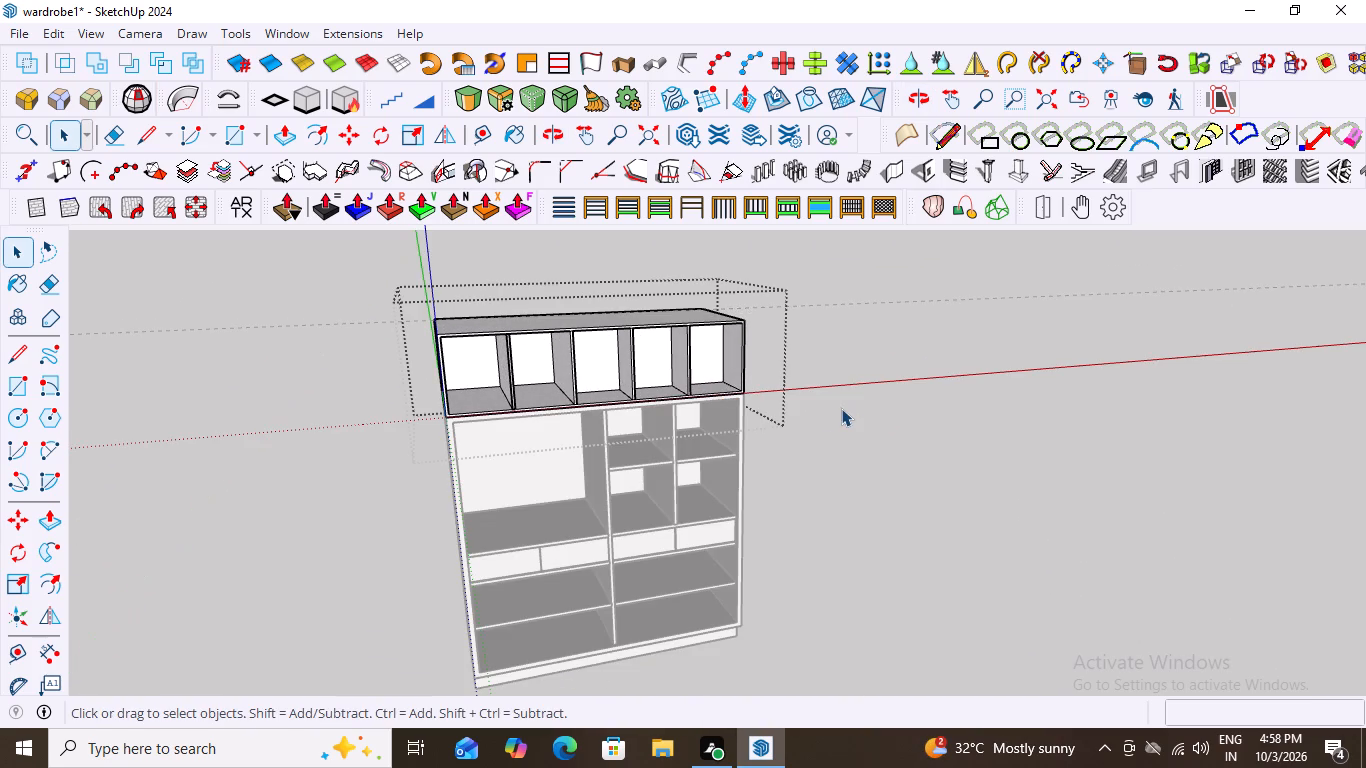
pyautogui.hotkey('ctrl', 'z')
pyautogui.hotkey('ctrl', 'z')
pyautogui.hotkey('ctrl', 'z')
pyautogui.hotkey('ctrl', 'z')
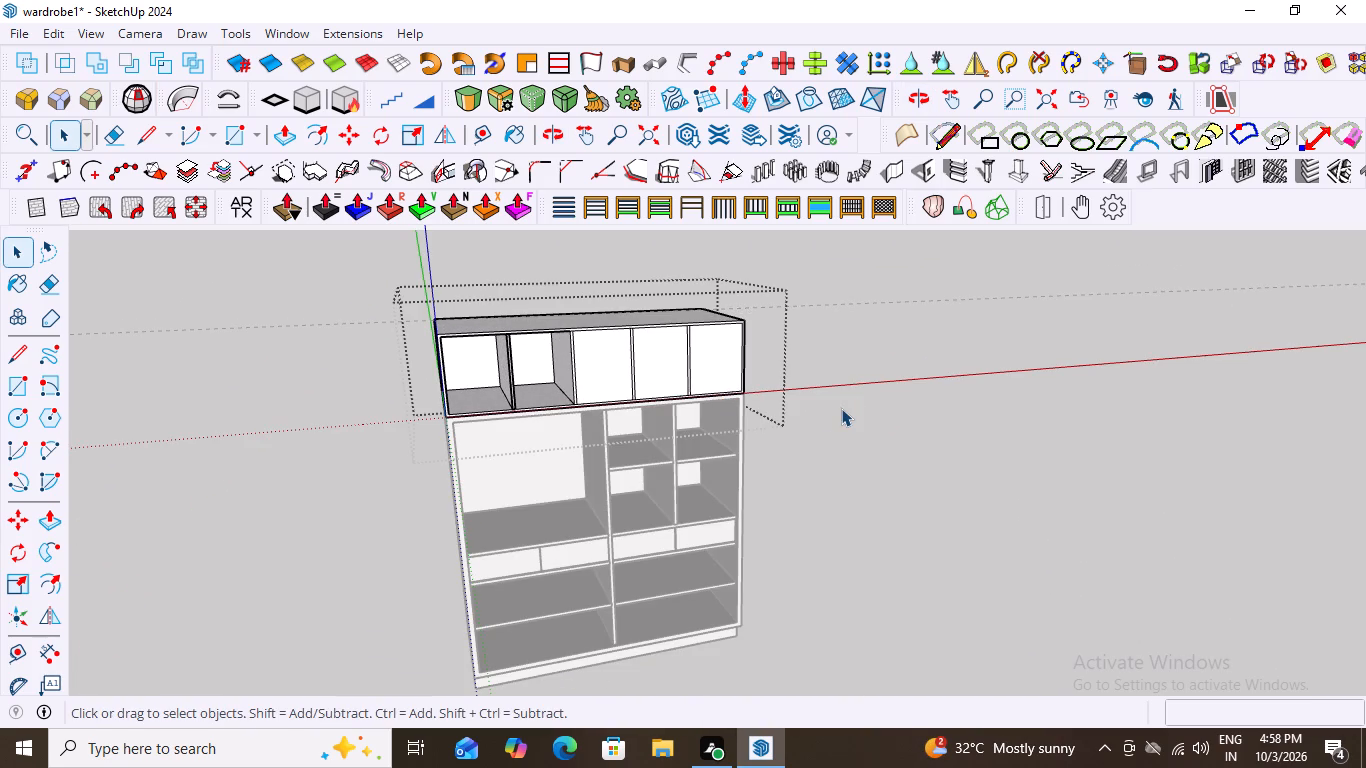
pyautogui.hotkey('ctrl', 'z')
# Push the second compartment's front face 2' 9" inward with the standard Push/Pull tool, up to the guide line on top.
pyautogui.scroll(-1, 846, 425)
pyautogui.press('space')
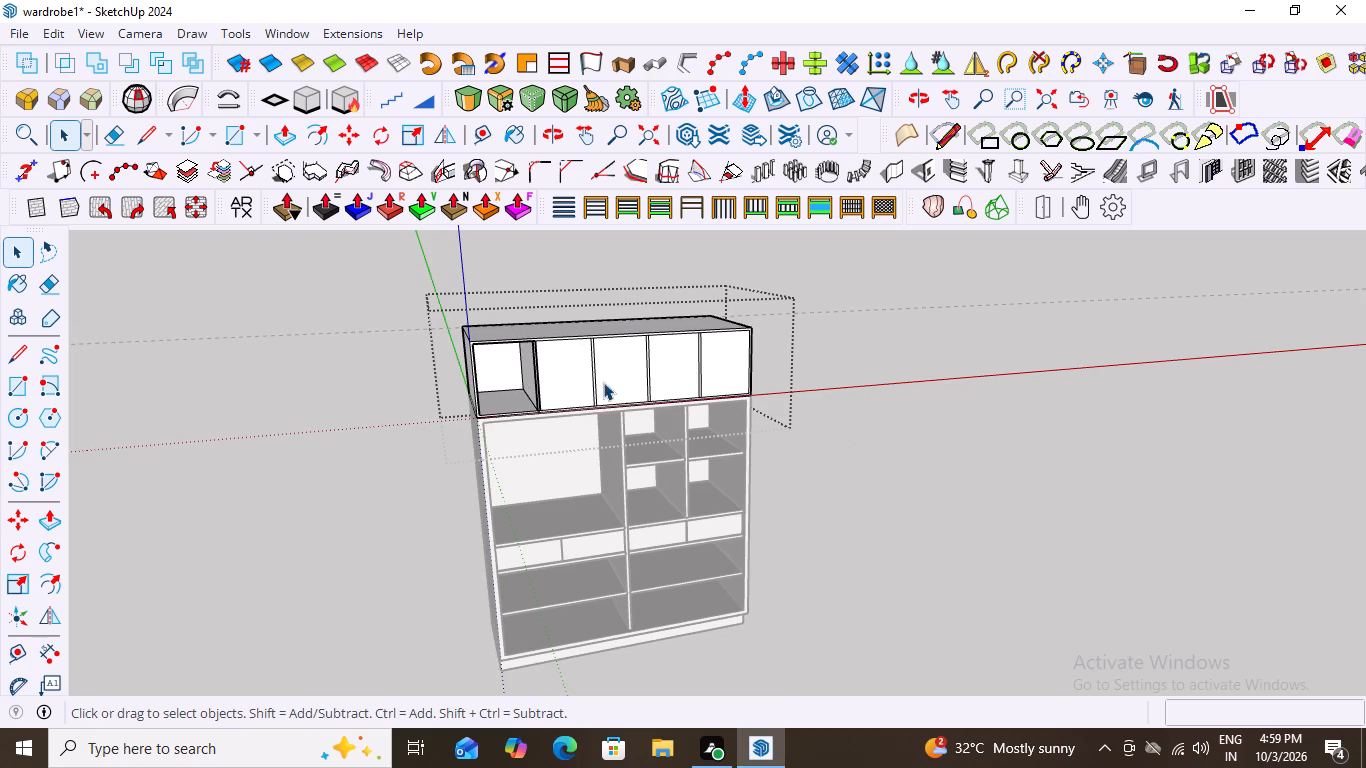
pyautogui.click(576, 375)
pyautogui.press('p')
pyautogui.click(567, 361)
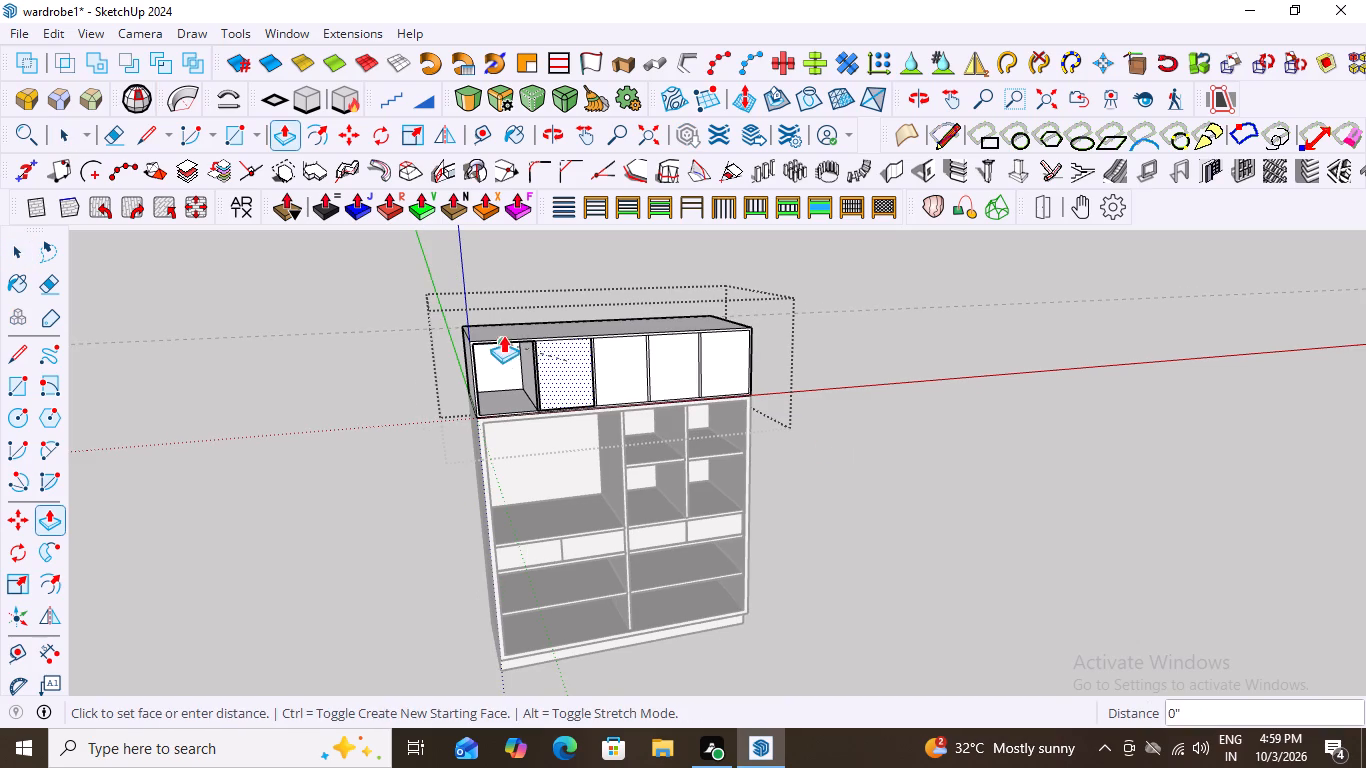
pyautogui.moveTo(575, 354); pyautogui.dragTo(586, 603, button='middle')
pyautogui.scroll(-1, 594, 566)
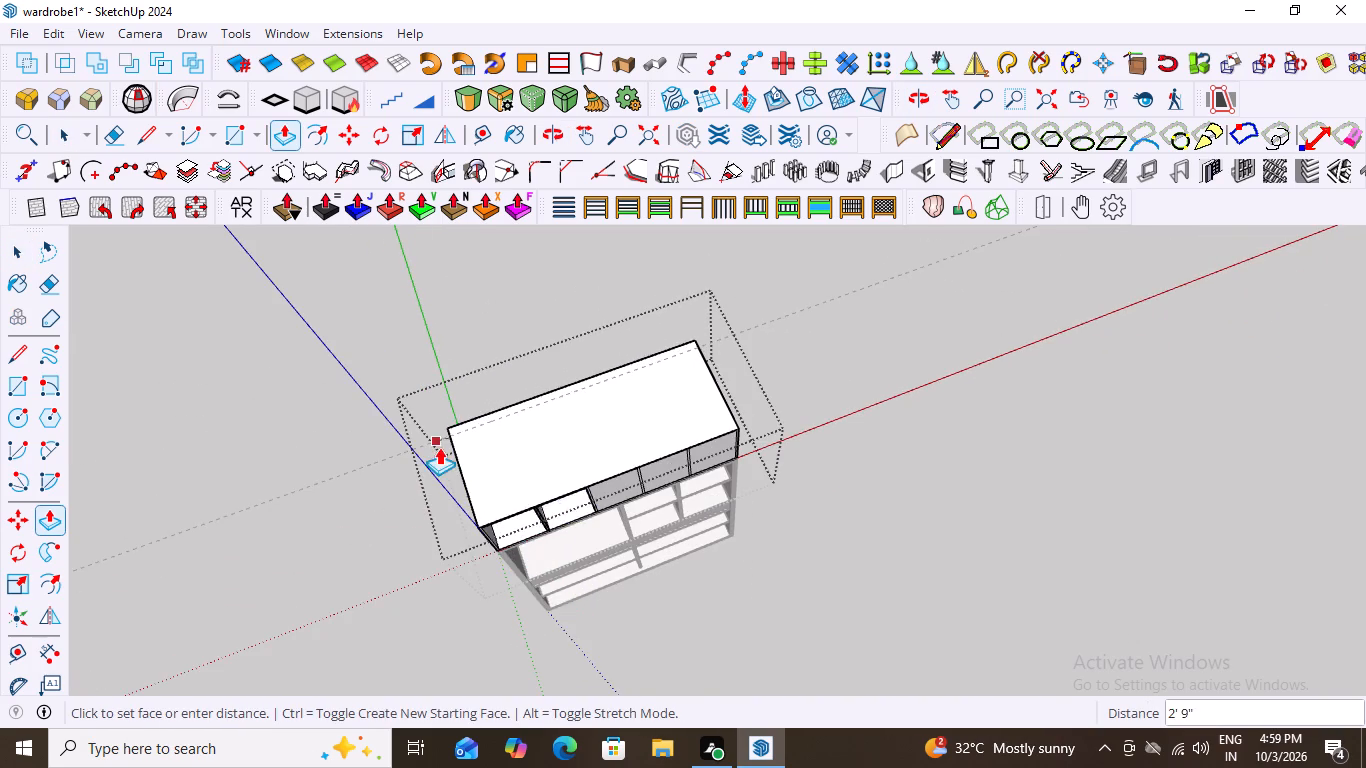
pyautogui.scroll(16, 439, 447)
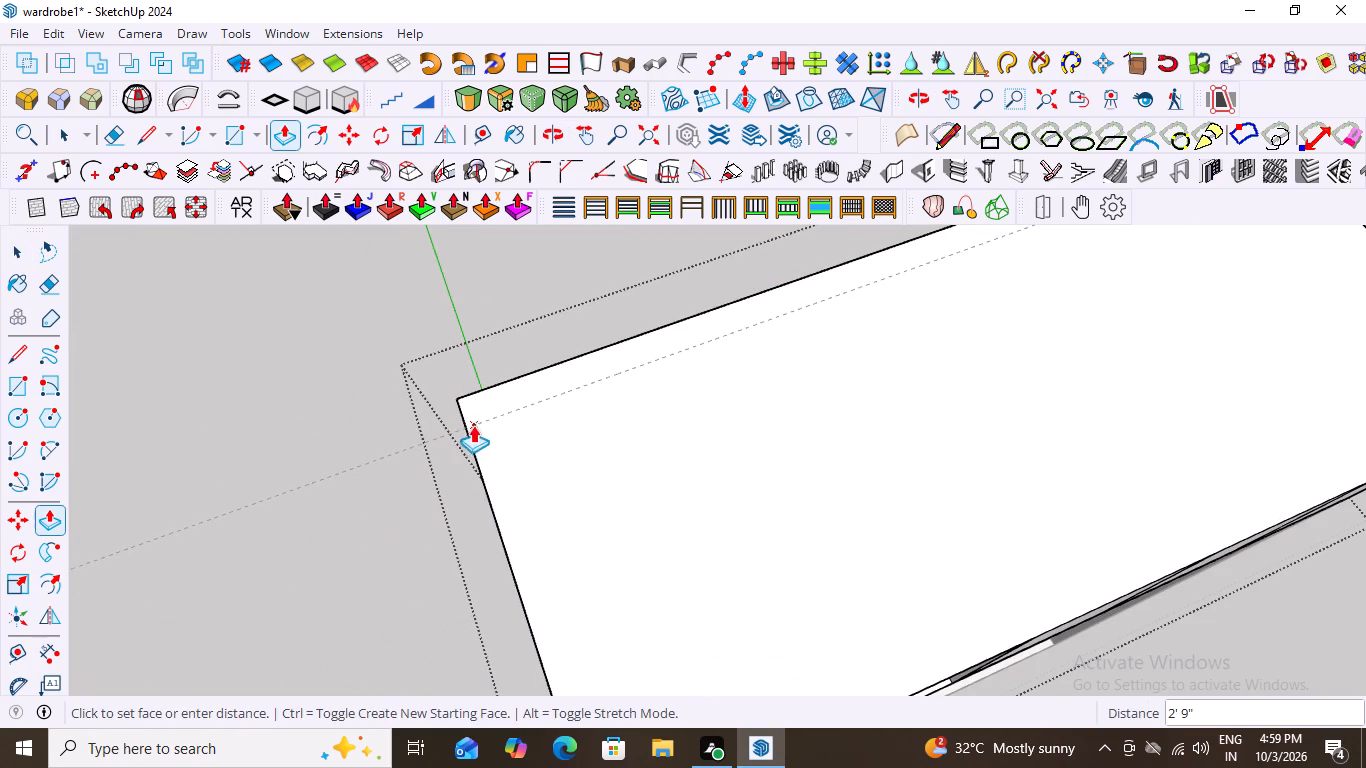
pyautogui.click(464, 429)
# Push the third compartment's front face 2' 9" inward with Push/Pull, ending at the guide line's intersection with the loft edge.
pyautogui.scroll(-12, 396, 402)
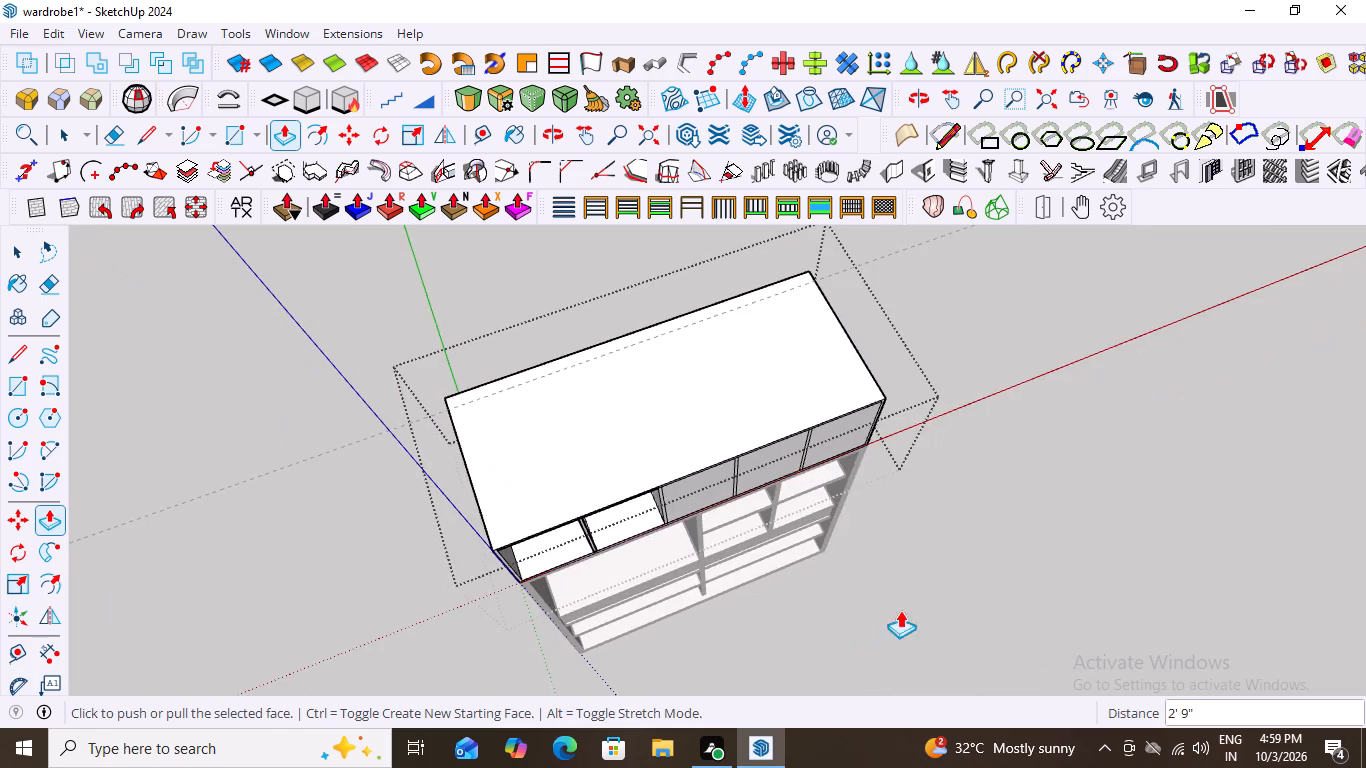
pyautogui.moveTo(900, 609); pyautogui.dragTo(827, 493, button='middle')
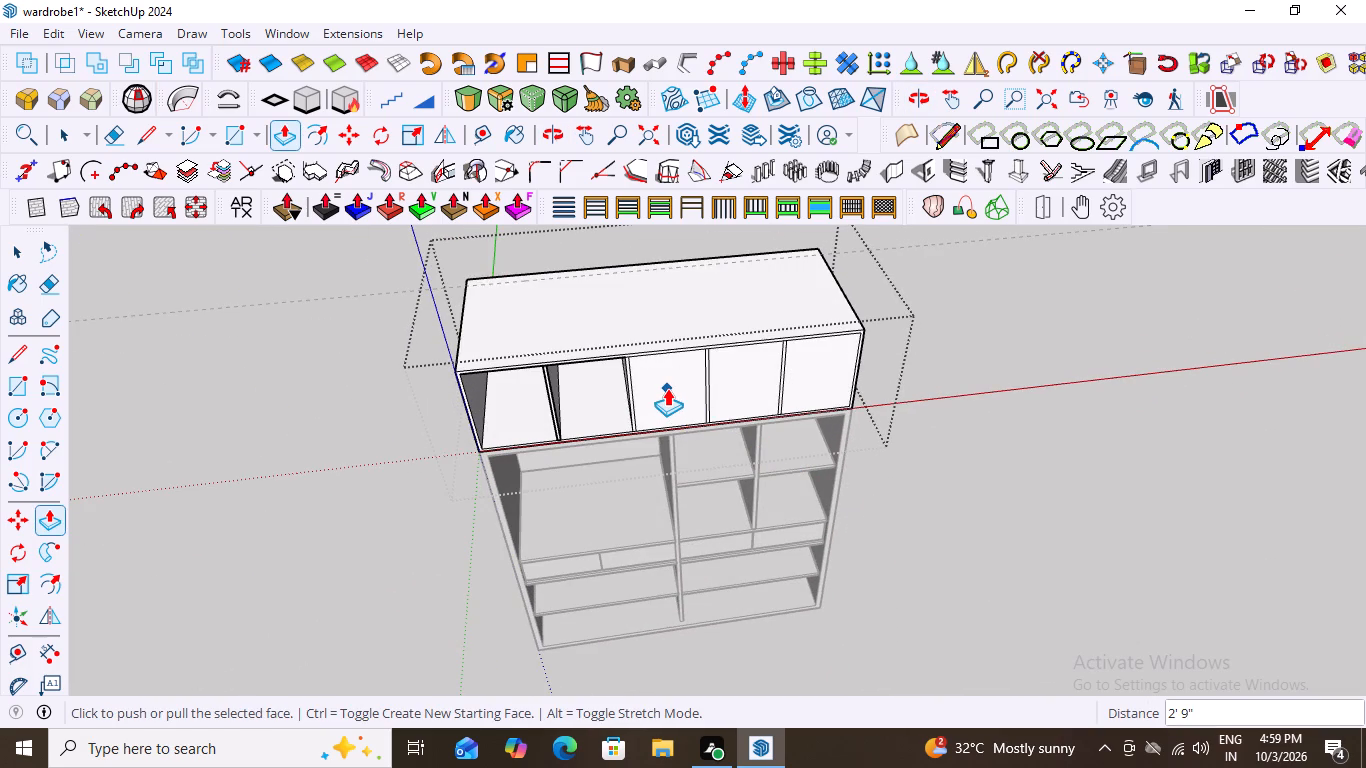
pyautogui.press('space')
pyautogui.click(667, 388)
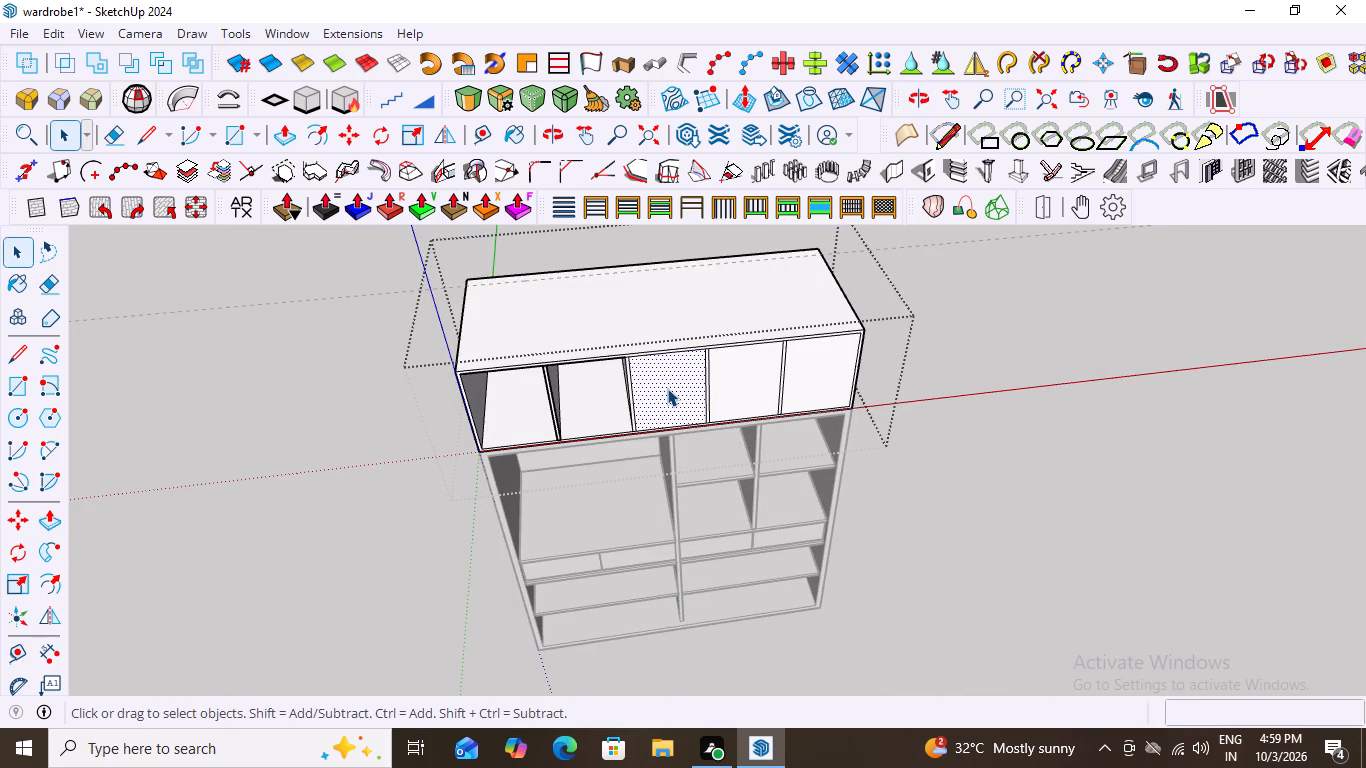
pyautogui.keyDown('shift'); pyautogui.click(742, 380); pyautogui.keyUp('shift')
pyautogui.keyDown('shift'); pyautogui.click(821, 372); pyautogui.keyUp('shift')
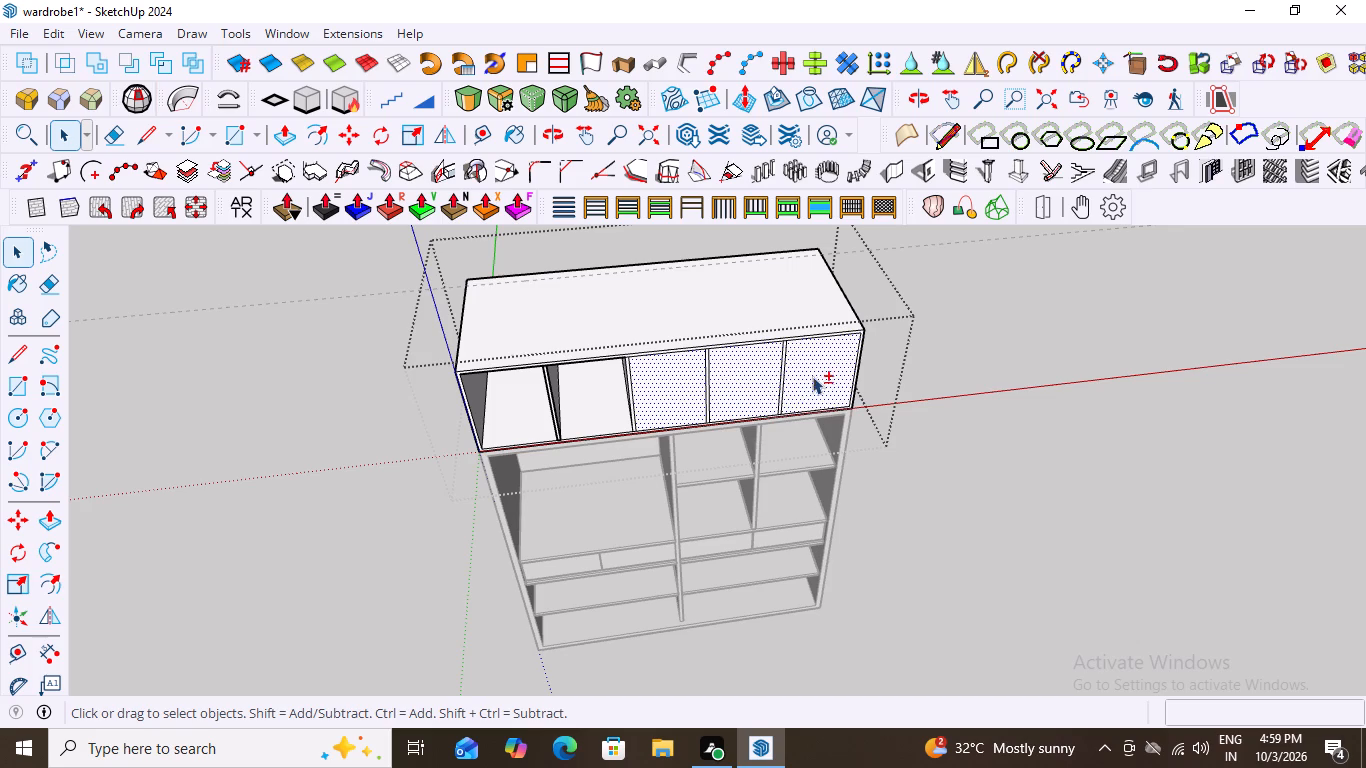
pyautogui.press('p')
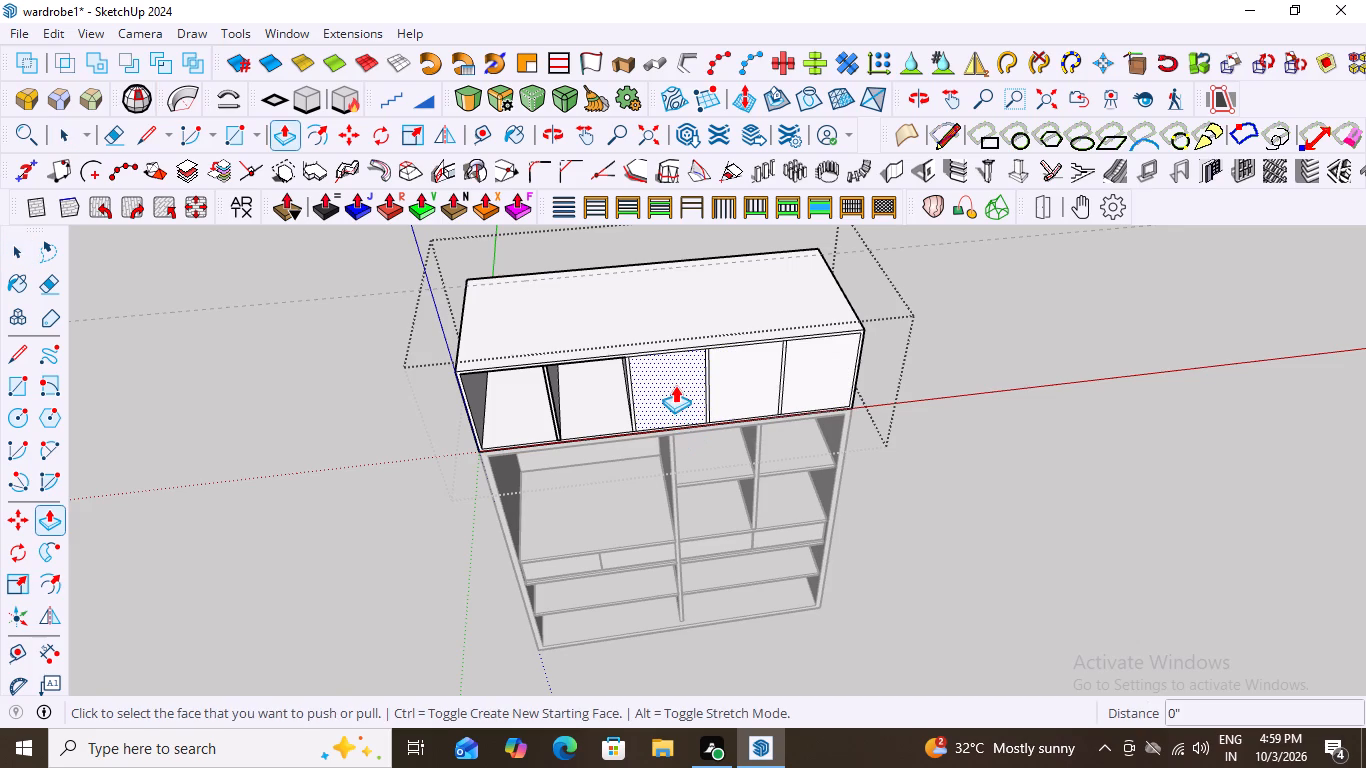
pyautogui.click(675, 385)
pyautogui.moveTo(667, 382); pyautogui.dragTo(742, 548, button='middle')
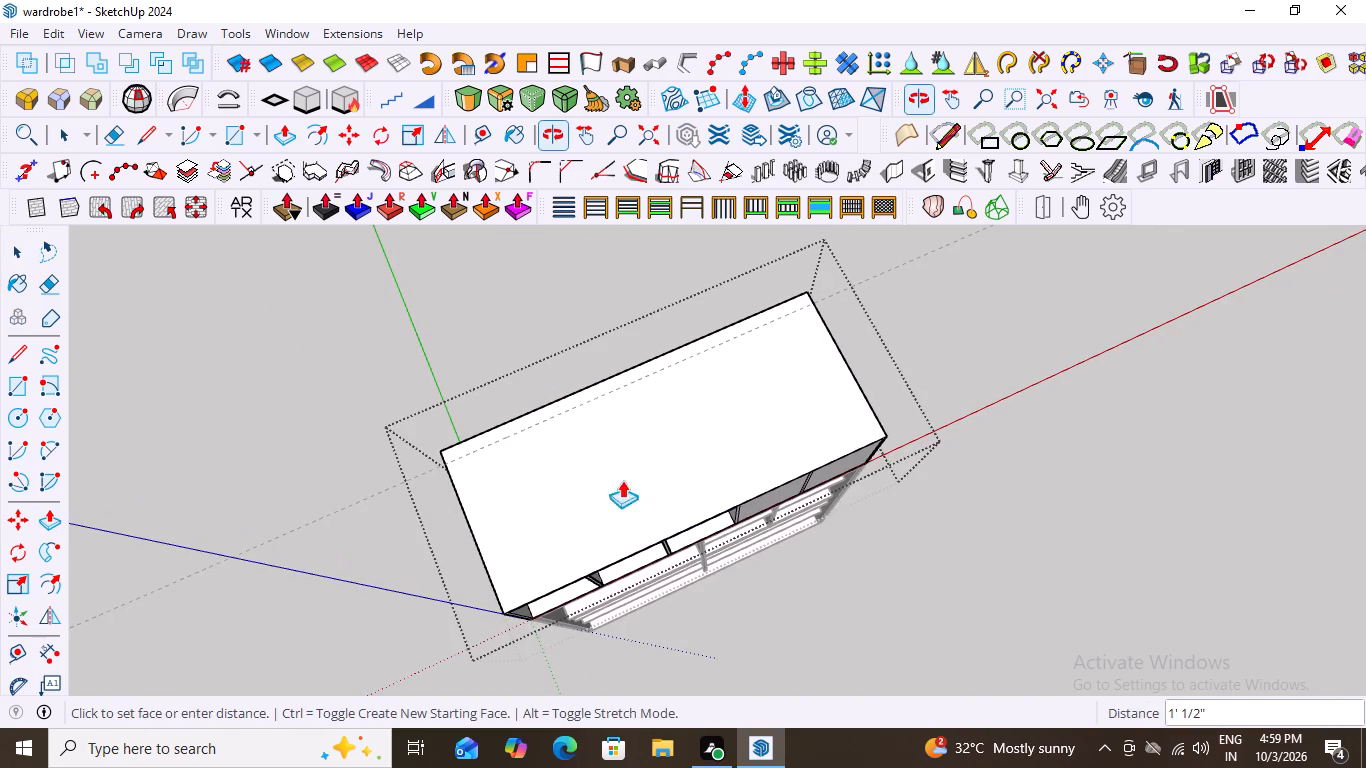
pyautogui.click(442, 467)
# Push the fourth compartment's front face 2' 9" inward with Push/Pull, ending at the guide line on the loft's top.
pyautogui.scroll(-3, 890, 500)
pyautogui.moveTo(871, 522); pyautogui.dragTo(729, 400, button='middle')
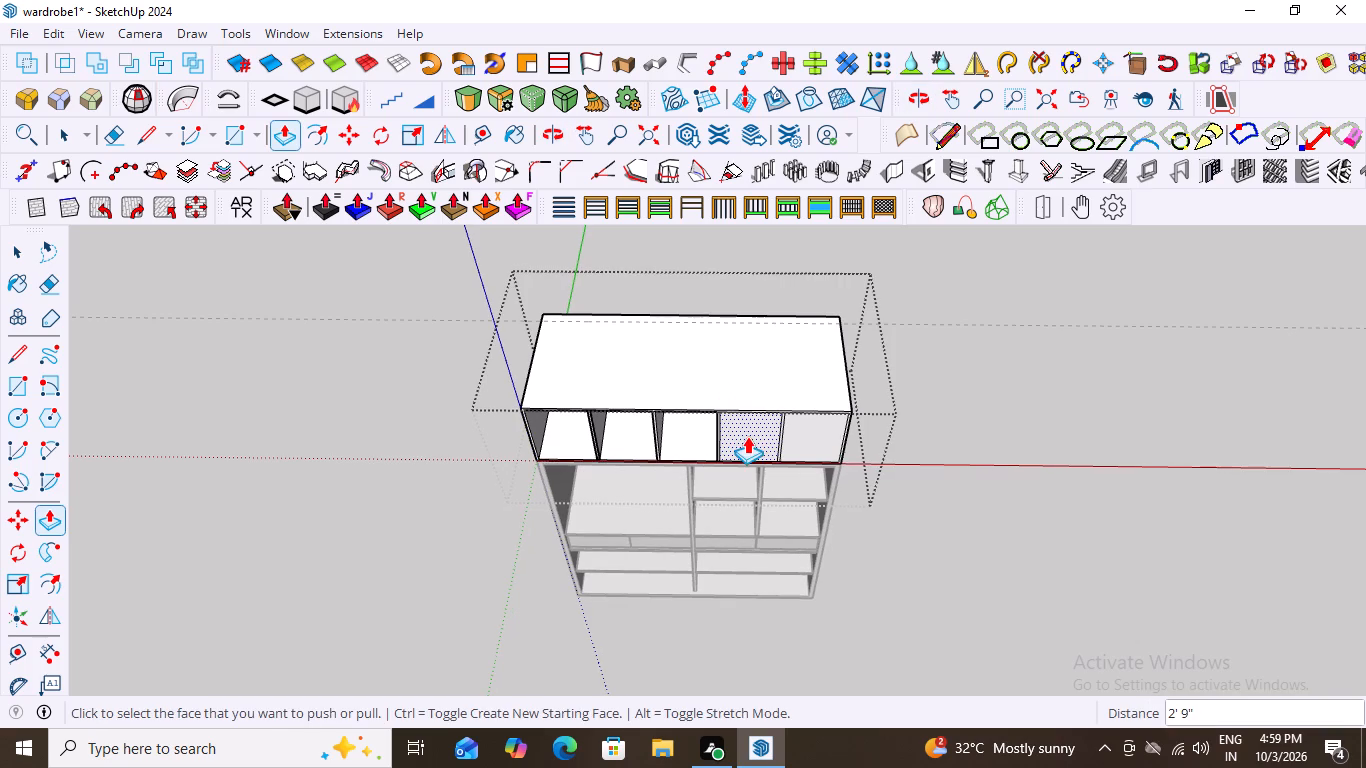
pyautogui.click(752, 431)
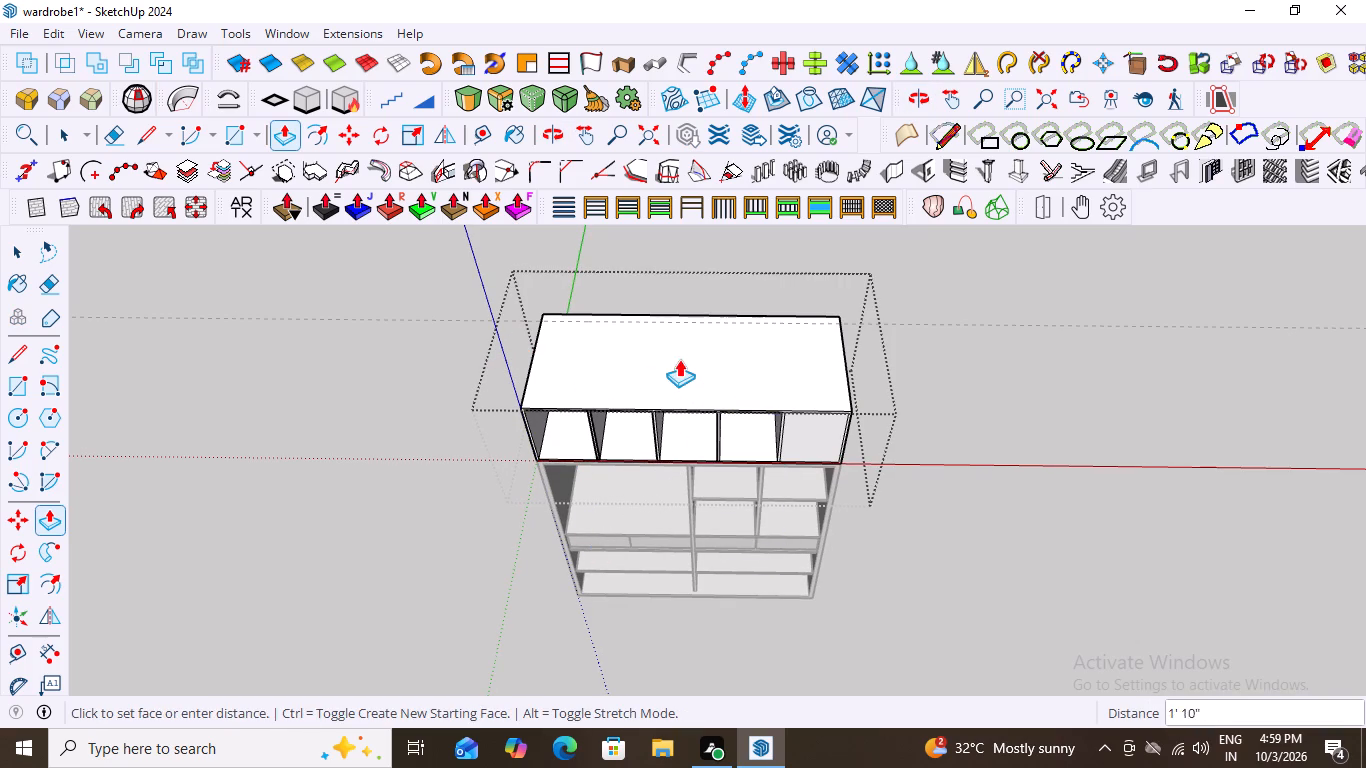
pyautogui.moveTo(534, 337); pyautogui.dragTo(633, 513, button='middle')
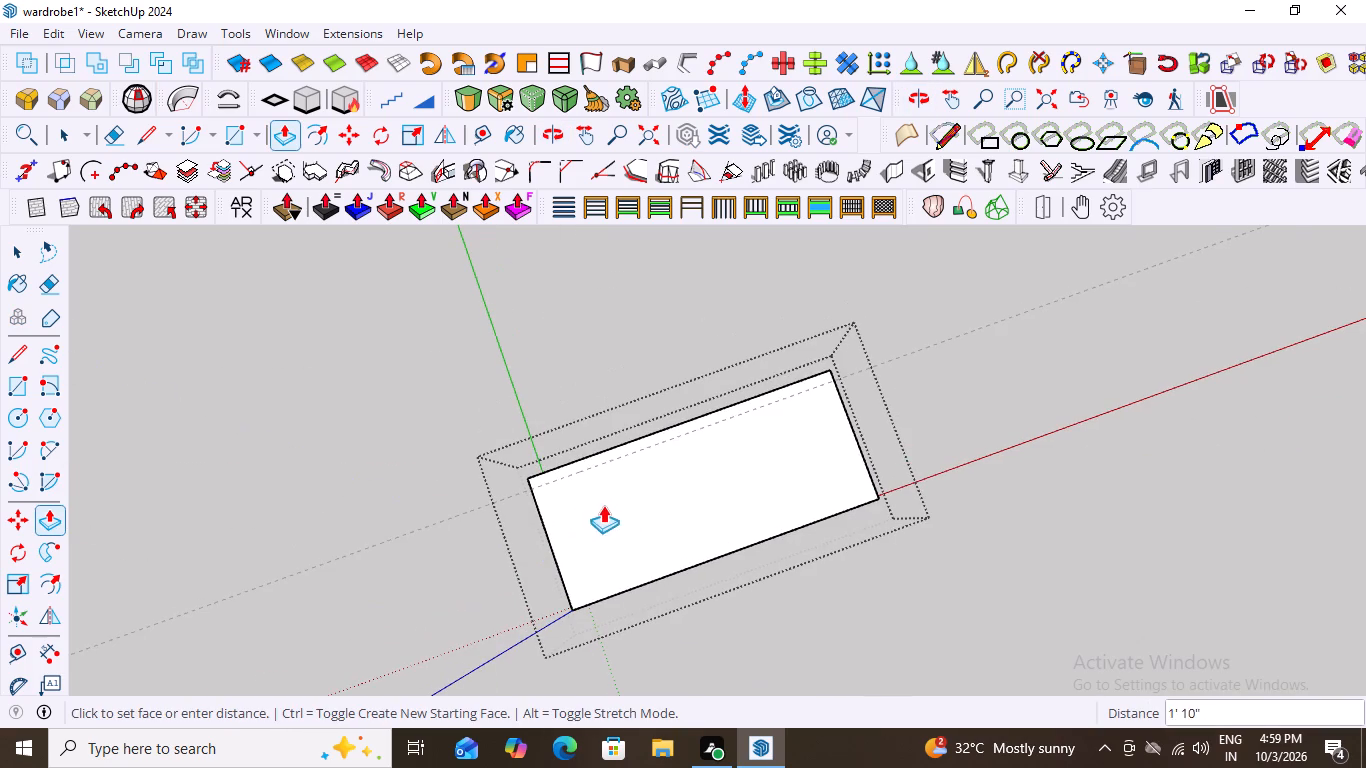
pyautogui.scroll(13, 531, 484)
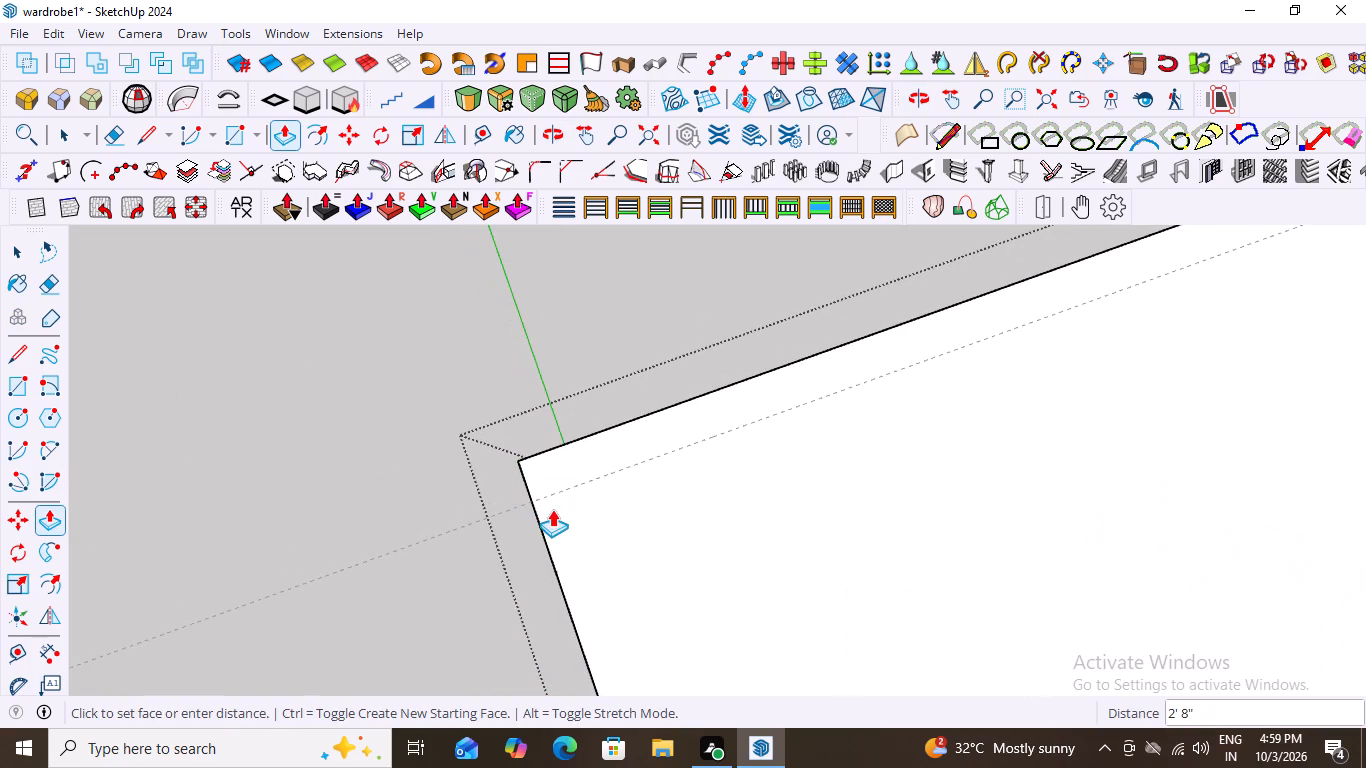
pyautogui.click(527, 505)
pyautogui.scroll(-6, 376, 411)
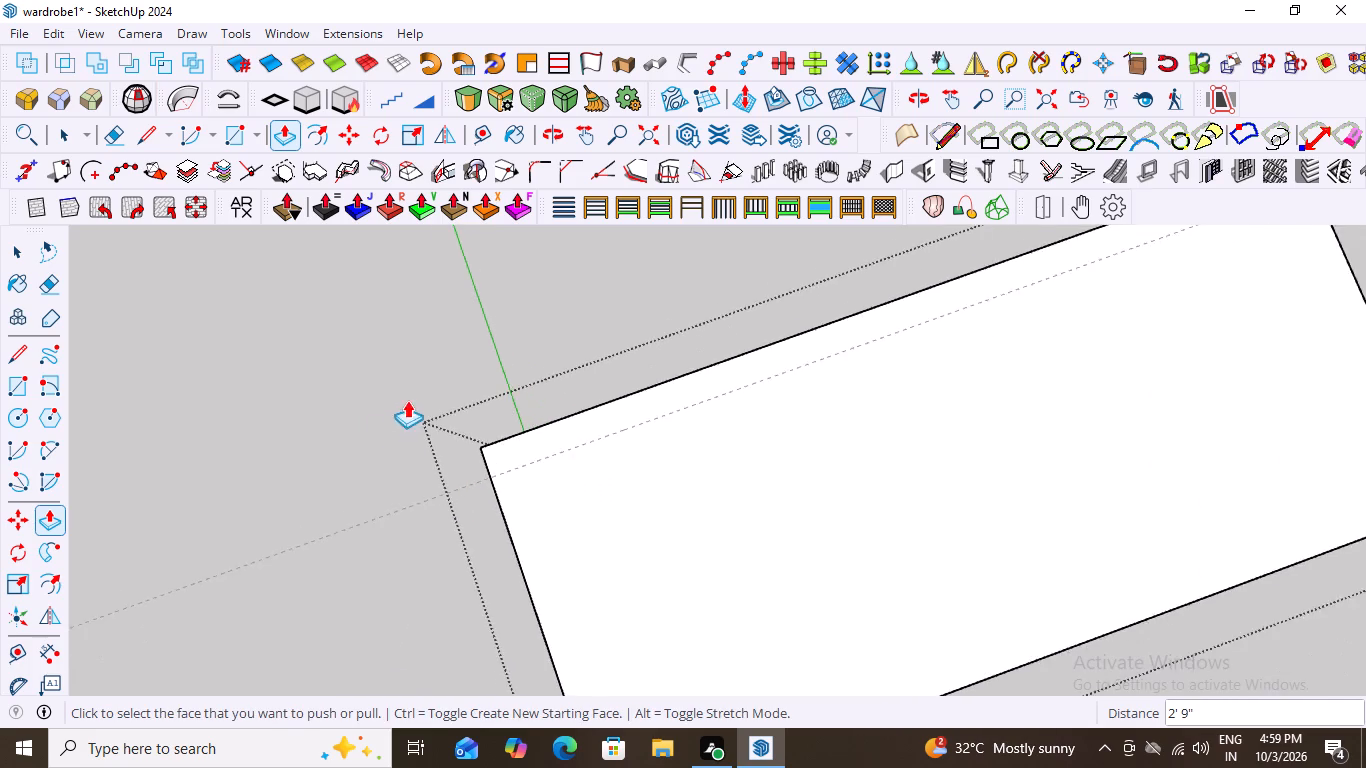
# Push the fifth loft compartment's front face 2' 9" inward by repeating the last Push/Pull, and close the loft group.
pyautogui.scroll(-12, 407, 400)
pyautogui.moveTo(855, 620); pyautogui.dragTo(746, 416, button='middle')
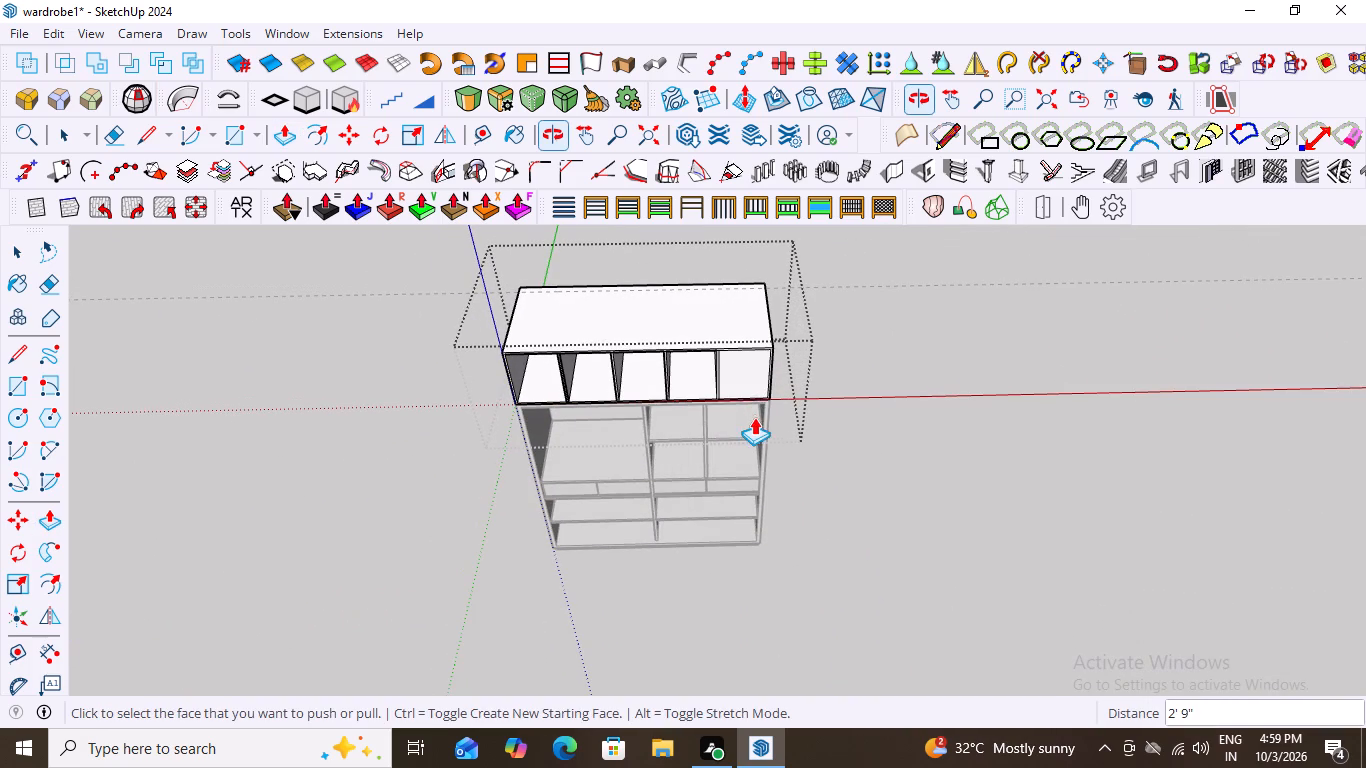
pyautogui.doubleClick(740, 364)
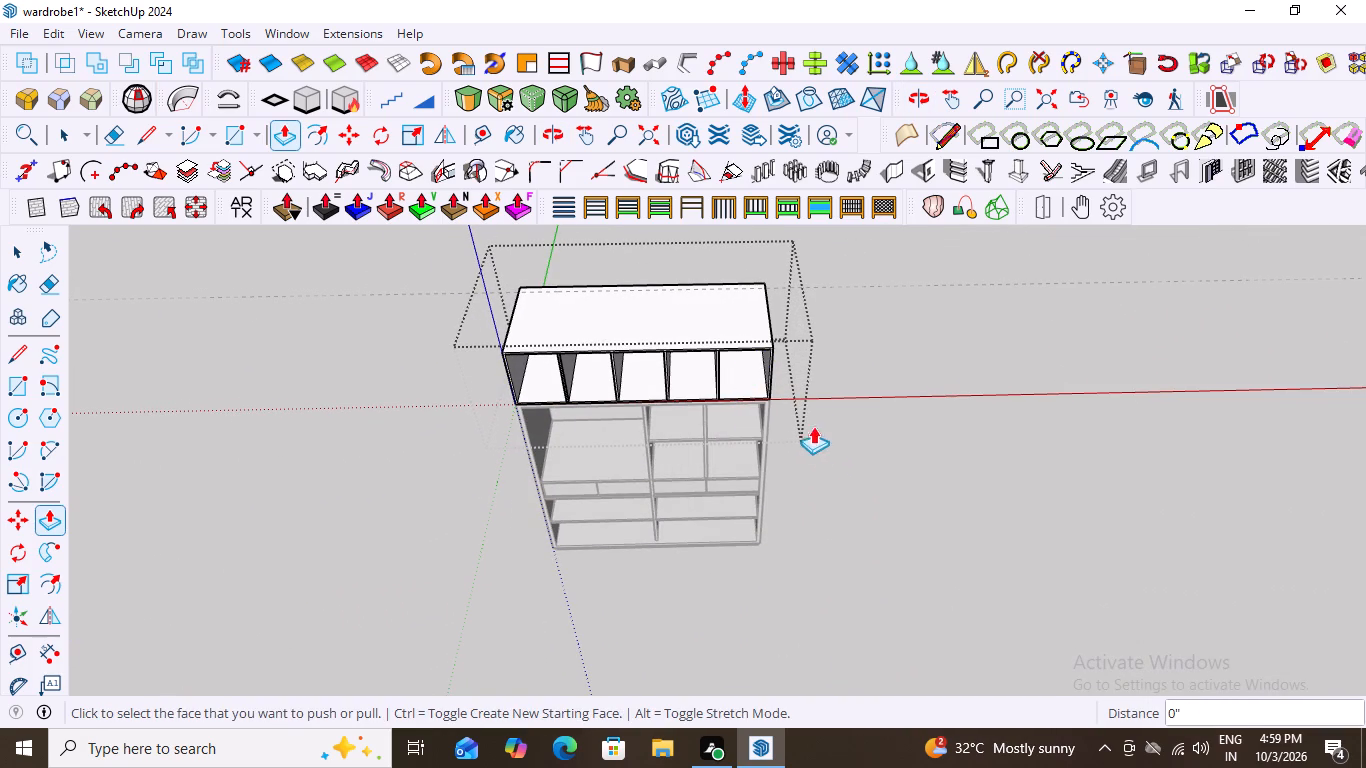
pyautogui.scroll(-4, 810, 426)
pyautogui.moveTo(780, 395); pyautogui.dragTo(544, 256, button='middle')
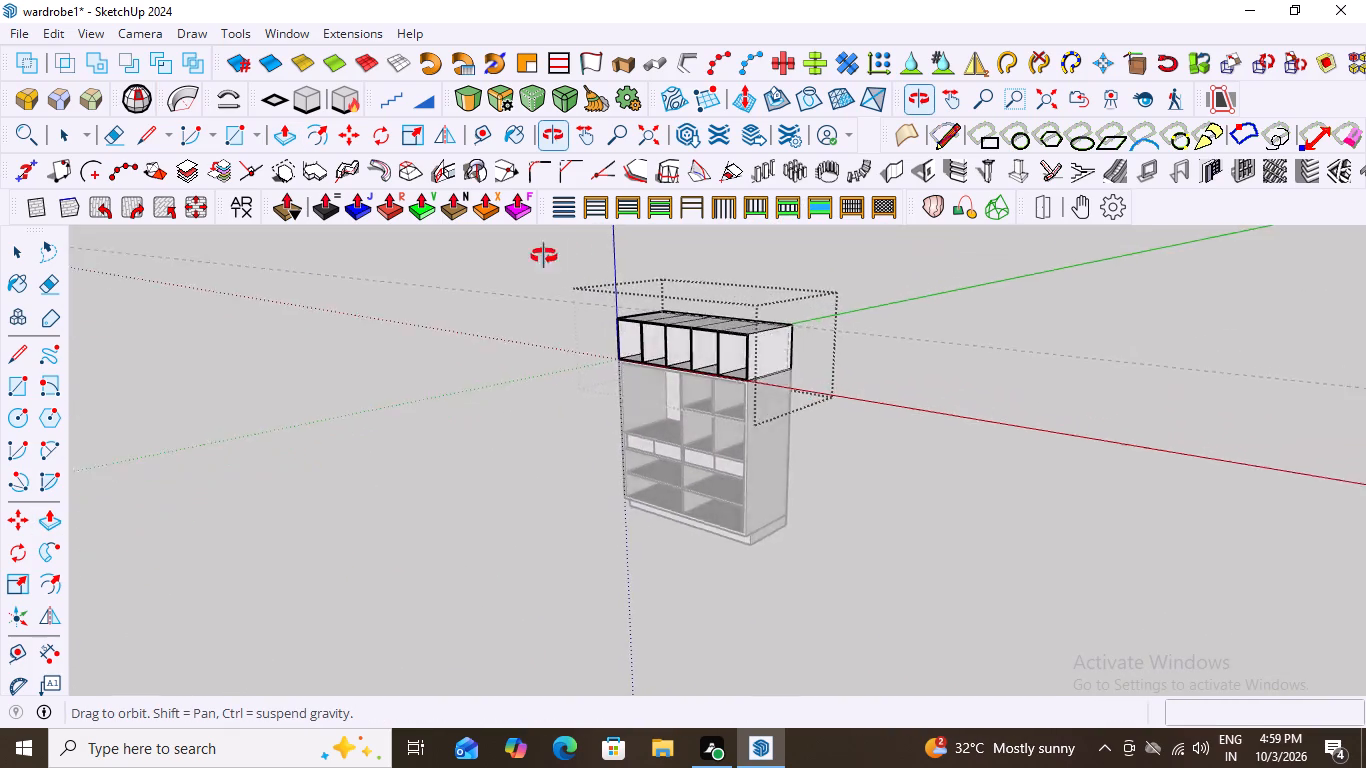
pyautogui.moveTo(544, 256); pyautogui.dragTo(823, 183, button='middle')
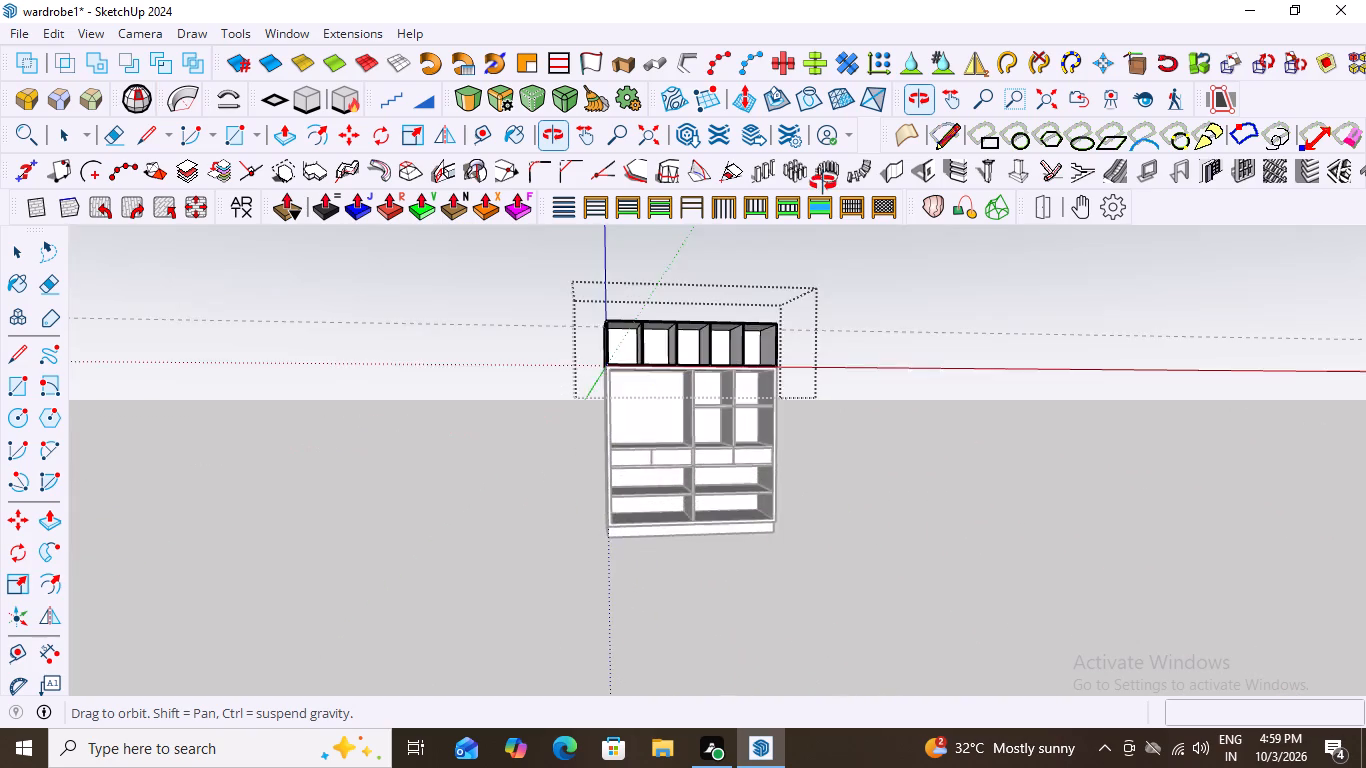
pyautogui.moveTo(823, 183); pyautogui.dragTo(847, 298, button='middle')
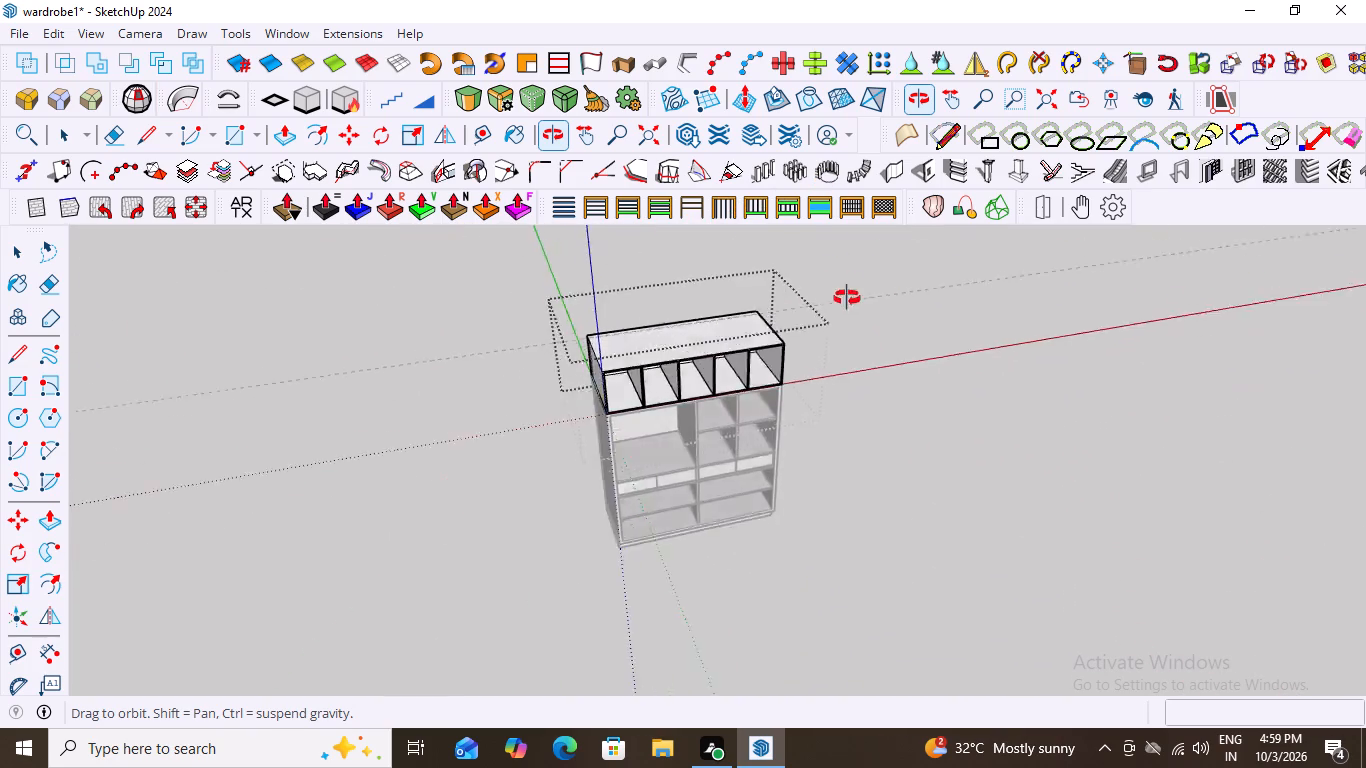
pyautogui.moveTo(847, 298); pyautogui.dragTo(839, 259, button='middle')
pyautogui.press('space')
pyautogui.click(920, 336)
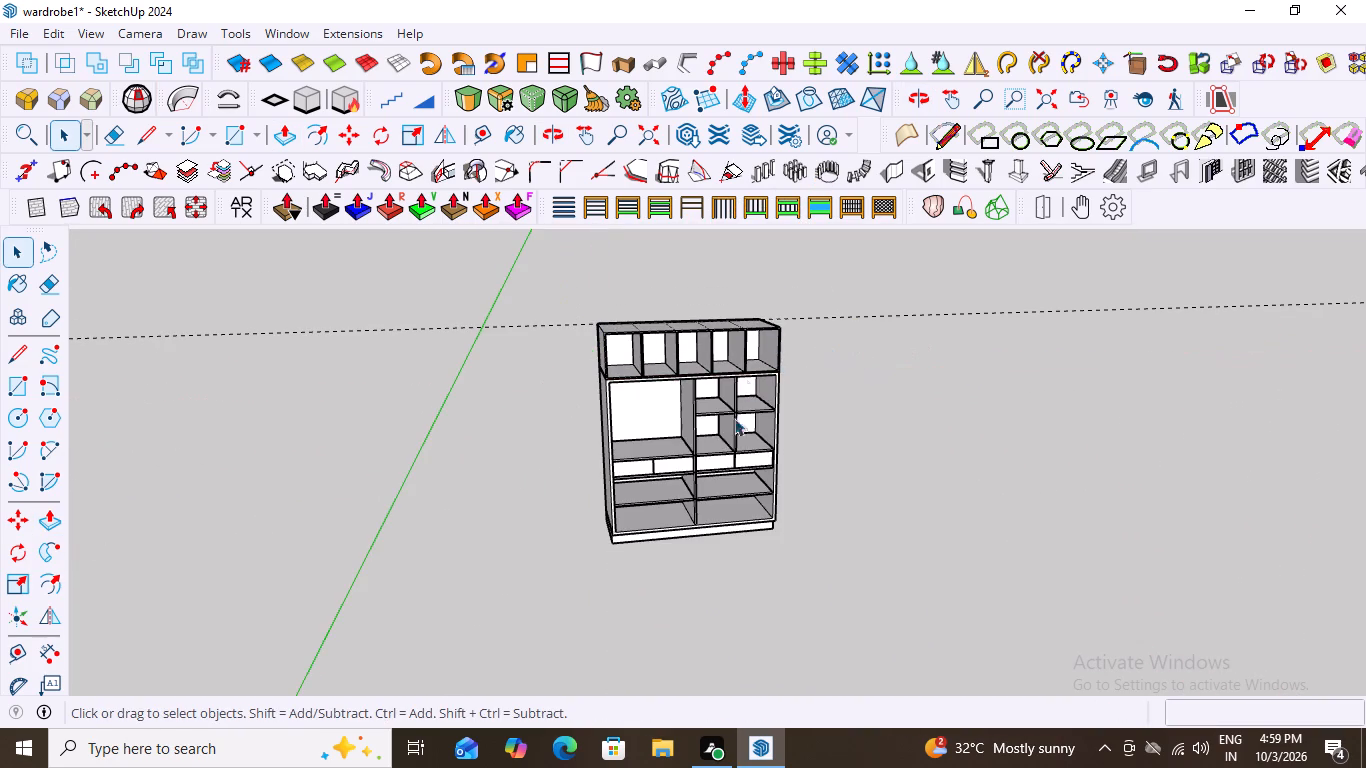
# Examine the five hollowed loft compartments and the whole wardrobe from the front, both sides and above.
pyautogui.moveTo(730, 434); pyautogui.dragTo(713, 499, button='middle')
pyautogui.scroll(-3, 781, 341)
pyautogui.scroll(11, 748, 360)
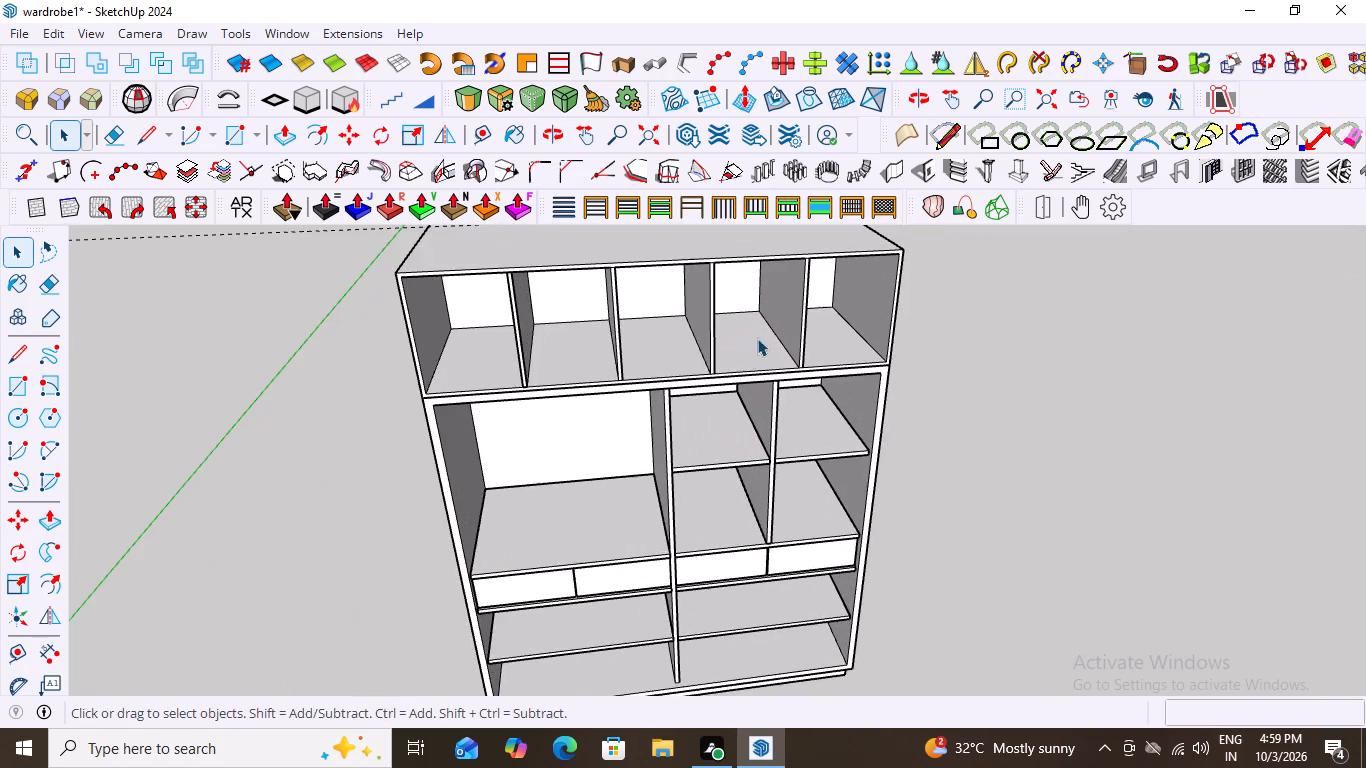
pyautogui.moveTo(763, 317); pyautogui.dragTo(718, 304, button='middle')
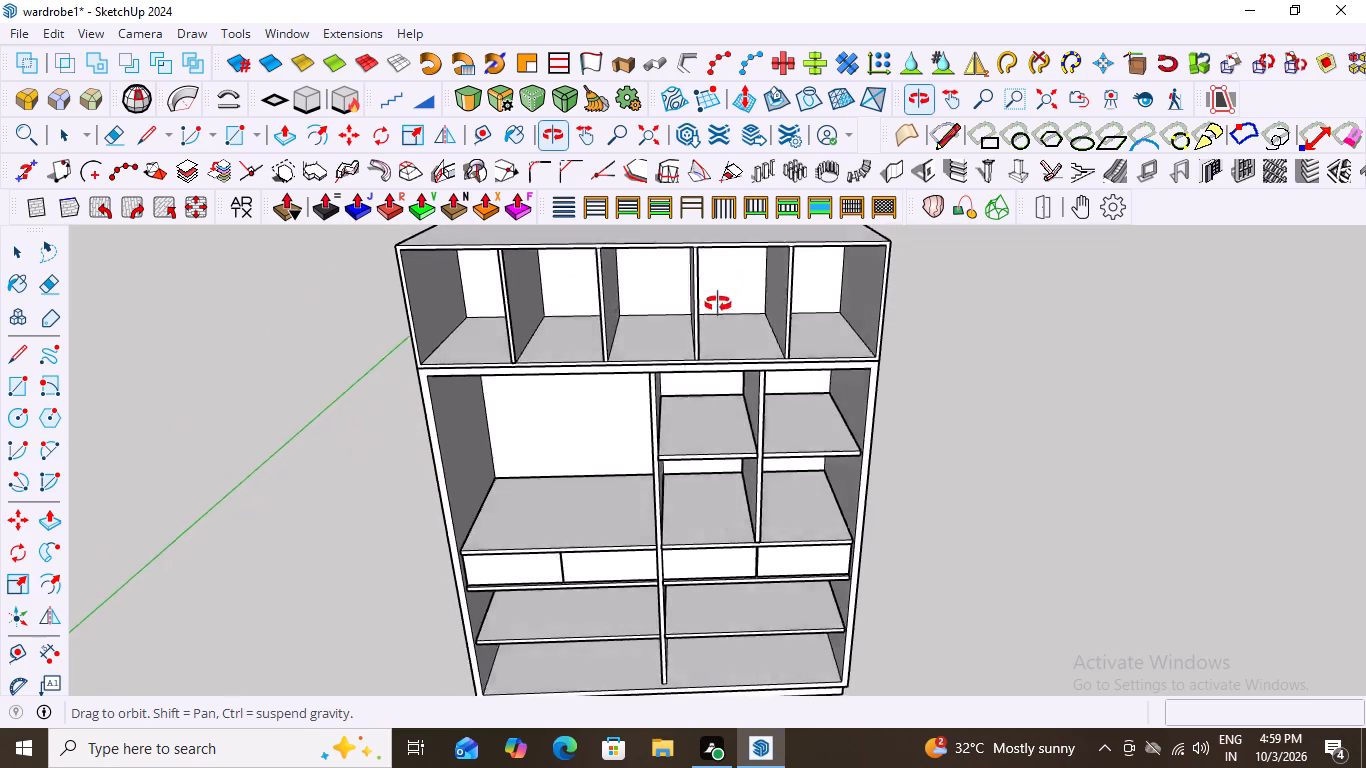
pyautogui.moveTo(718, 304); pyautogui.dragTo(794, 327, button='middle')
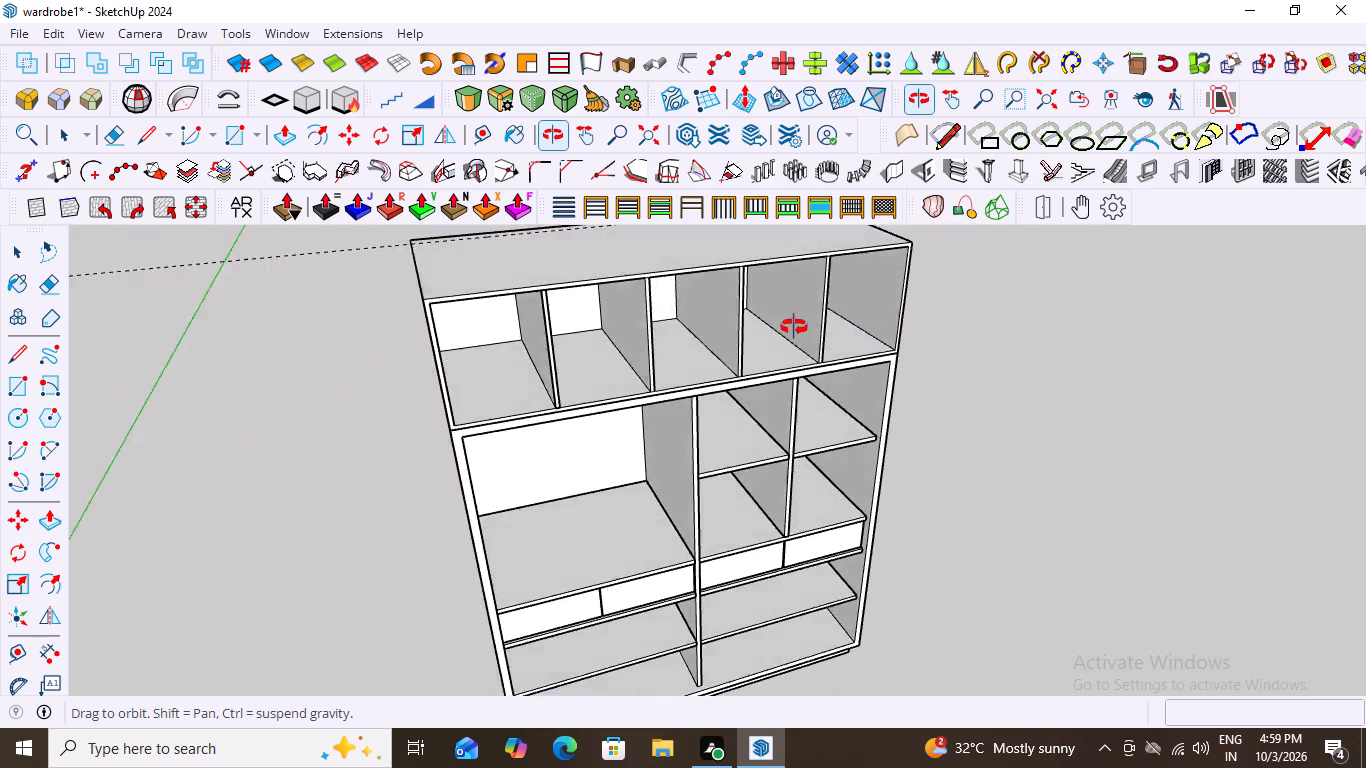
pyautogui.moveTo(794, 327); pyautogui.dragTo(586, 312, button='middle')
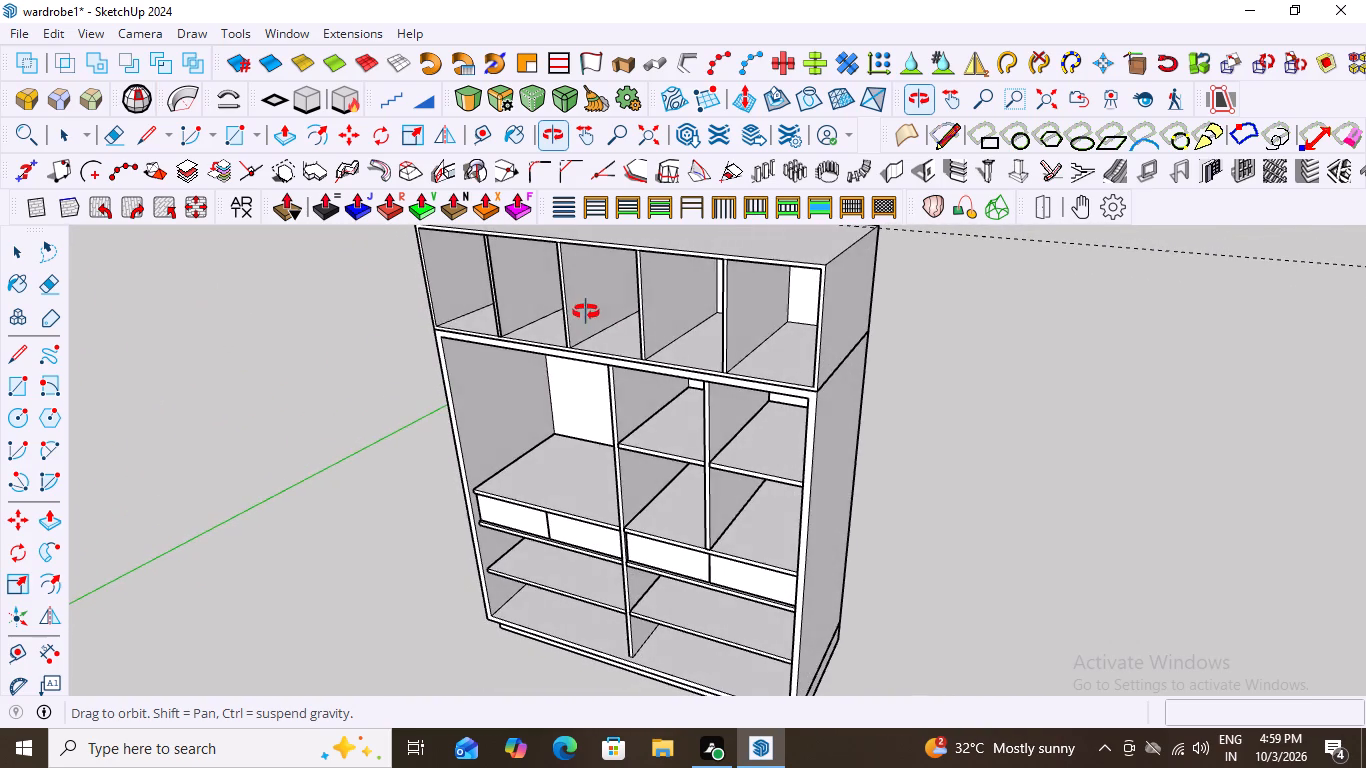
pyautogui.moveTo(586, 312); pyautogui.dragTo(717, 410, button='middle')
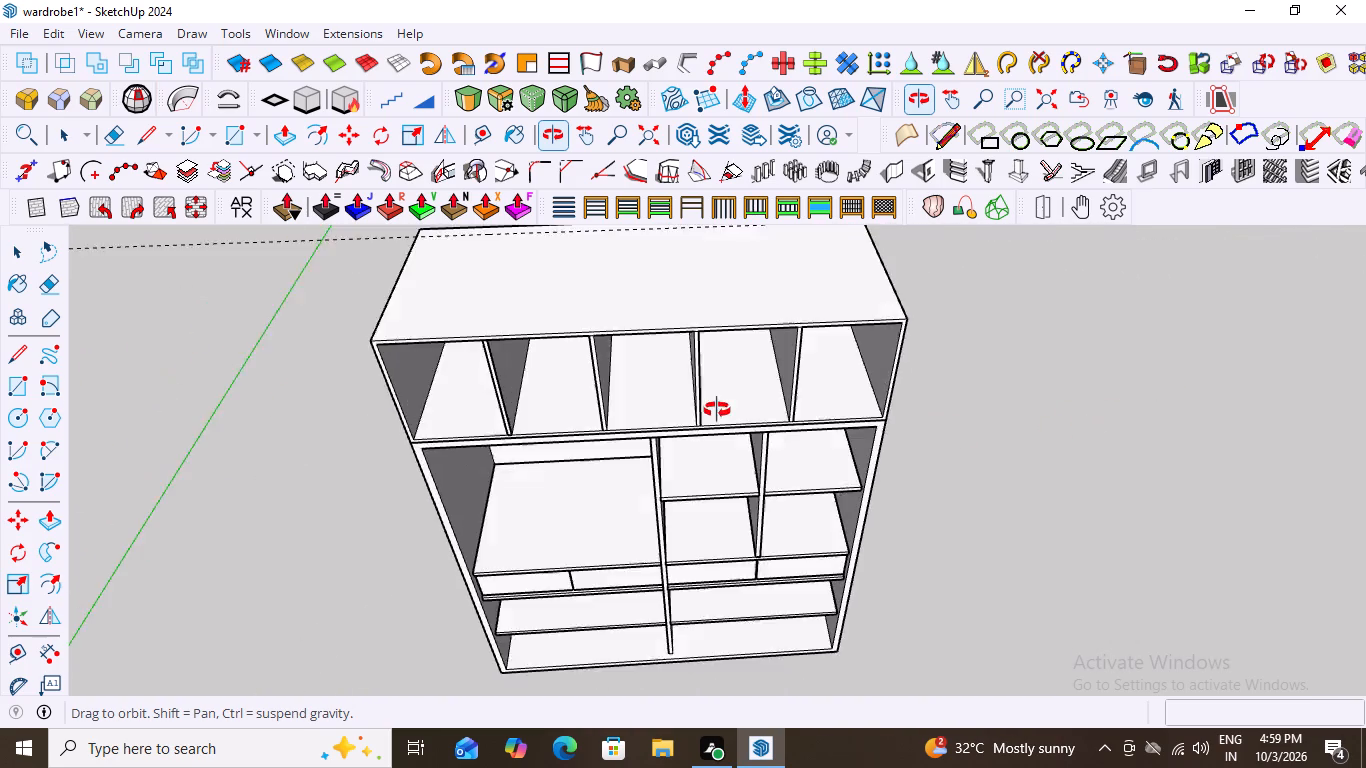
pyautogui.moveTo(717, 410); pyautogui.dragTo(693, 391, button='middle')
pyautogui.scroll(-7, 693, 391)
pyautogui.moveTo(743, 331); pyautogui.dragTo(725, 279, button='middle')
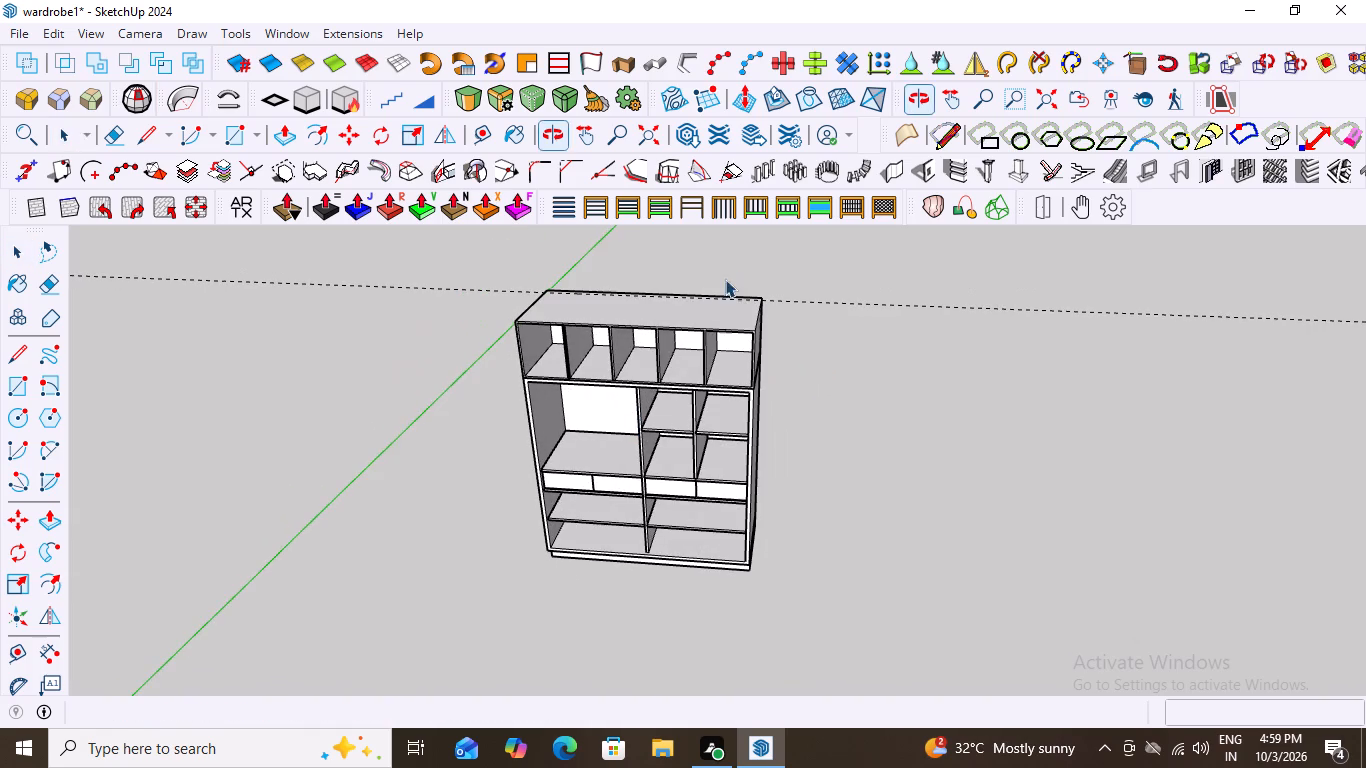
pyautogui.moveTo(786, 344); pyautogui.dragTo(790, 295, button='middle')
pyautogui.scroll(5, 778, 327)
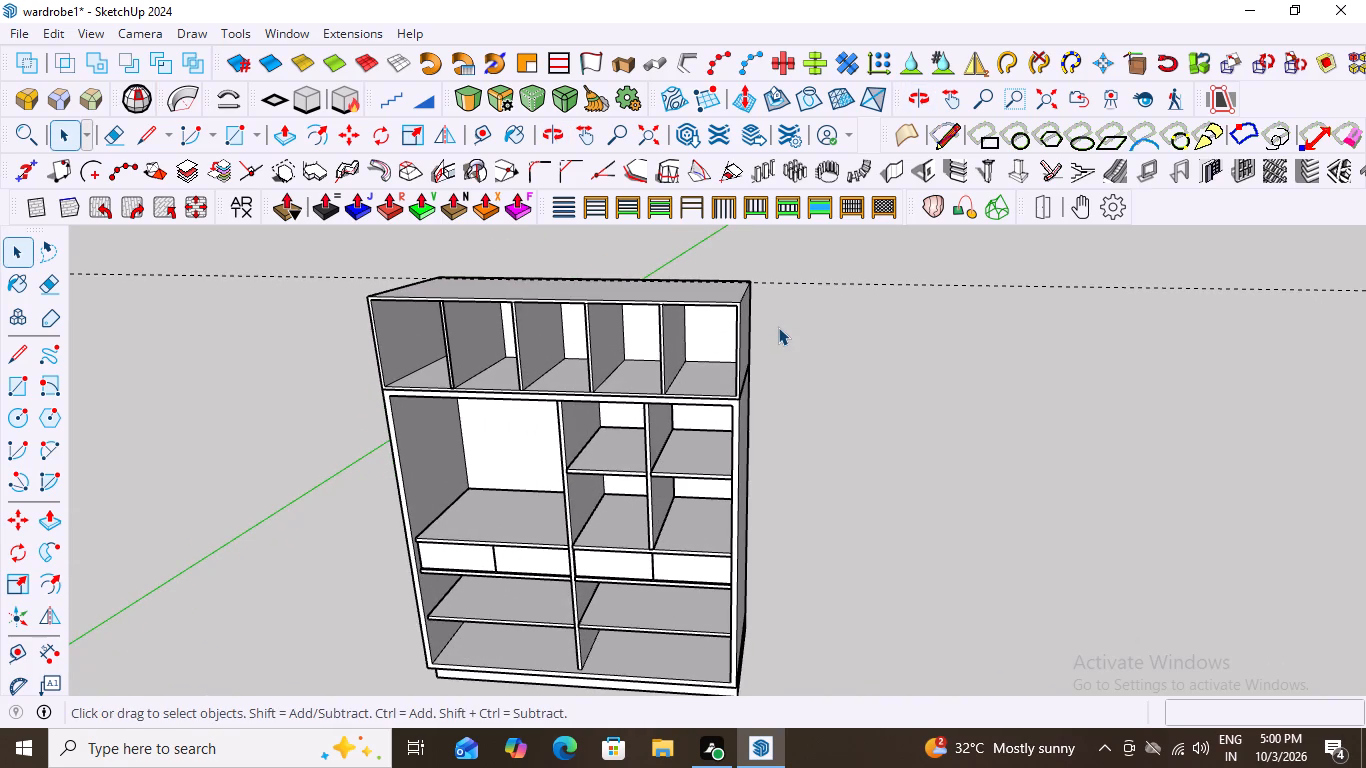
# Draw a vertical 5' by 1' 9.5" rectangle extending sideways from the loft's front corner beside the fifth compartment, flush with its front.
pyautogui.press('r')
pyautogui.scroll(7, 767, 349)
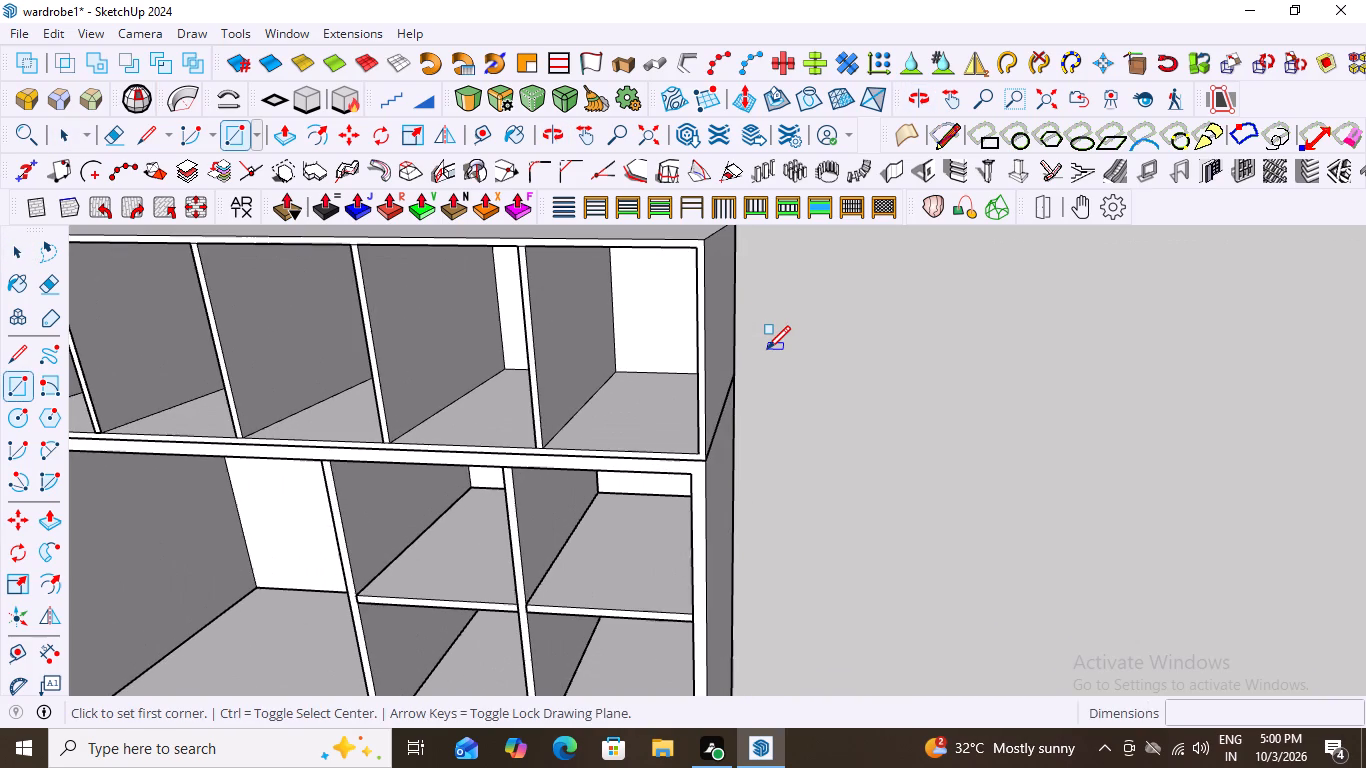
pyautogui.scroll(-5, 756, 348)
pyautogui.scroll(3, 802, 324)
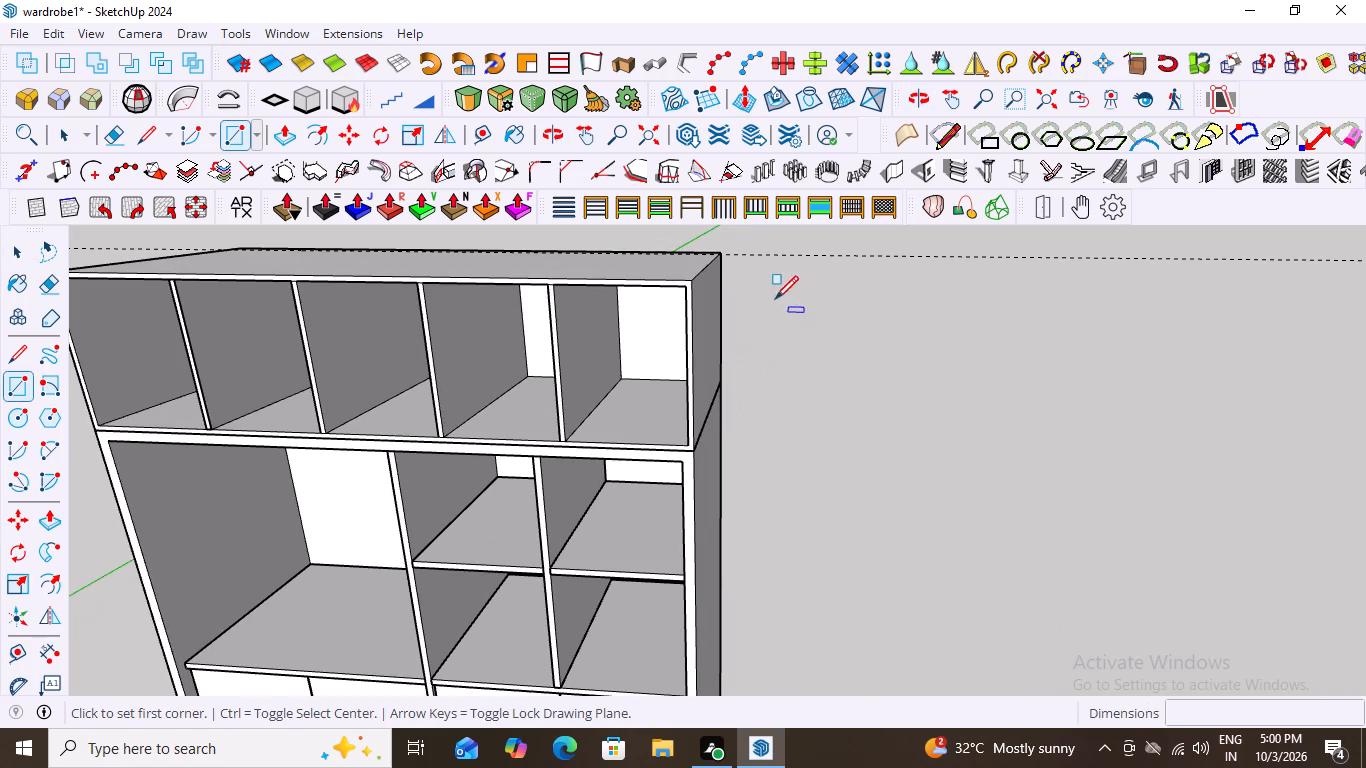
pyautogui.click(689, 281)
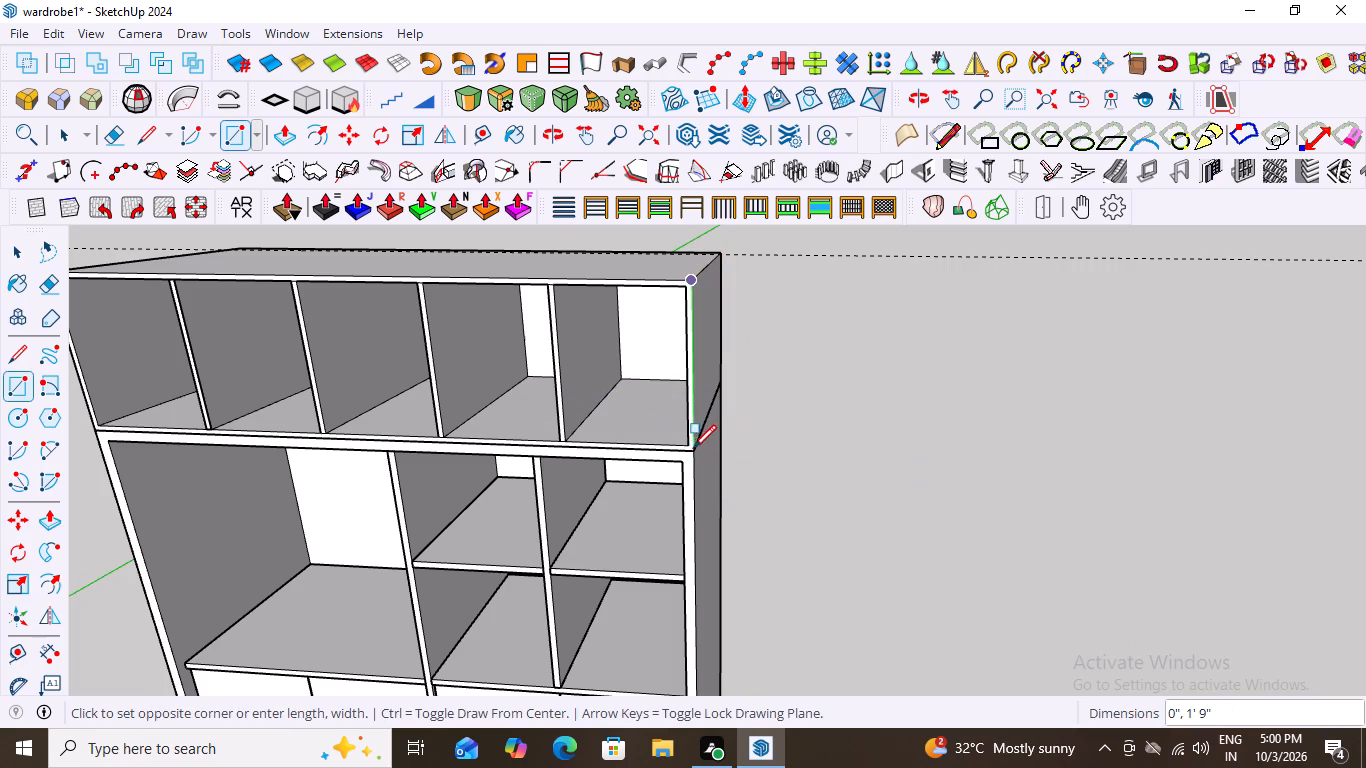
pyautogui.scroll(7, 694, 465)
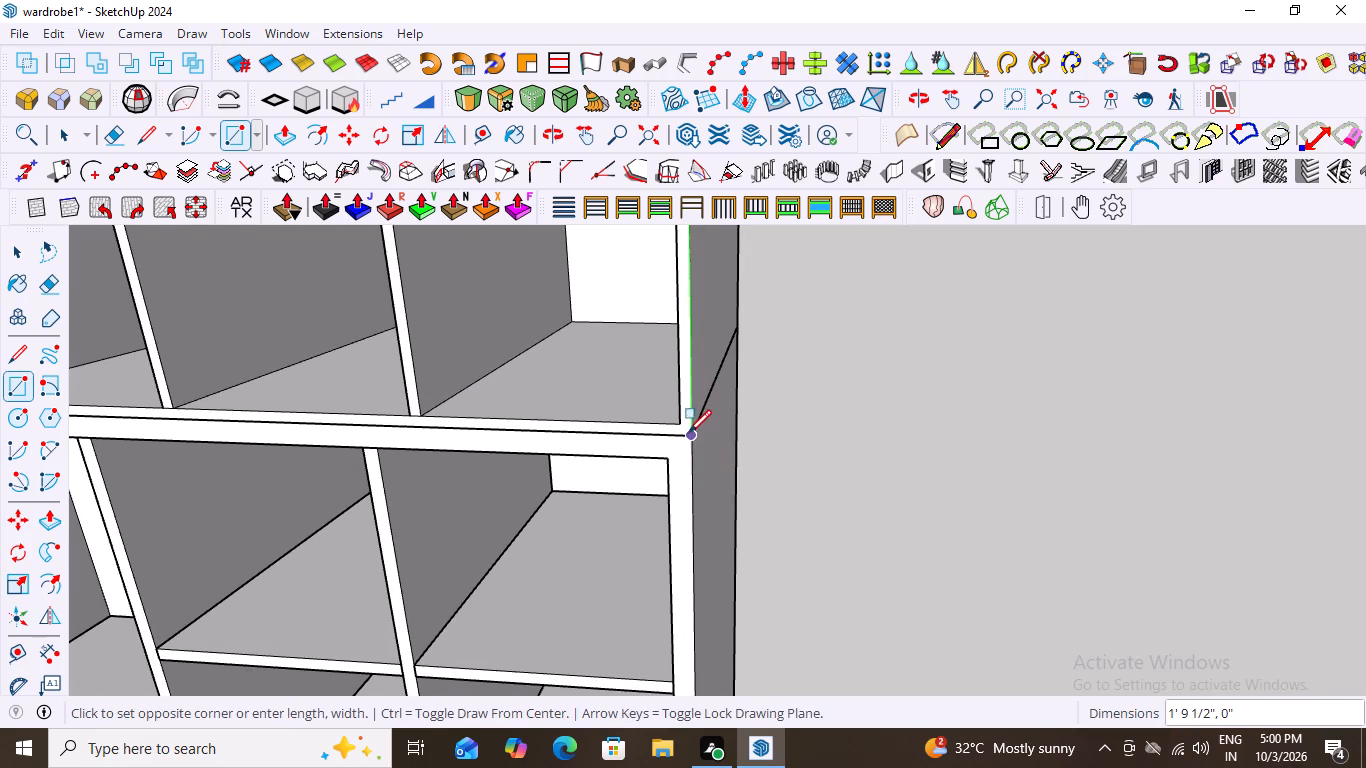
pyautogui.scroll(-5, 687, 435)
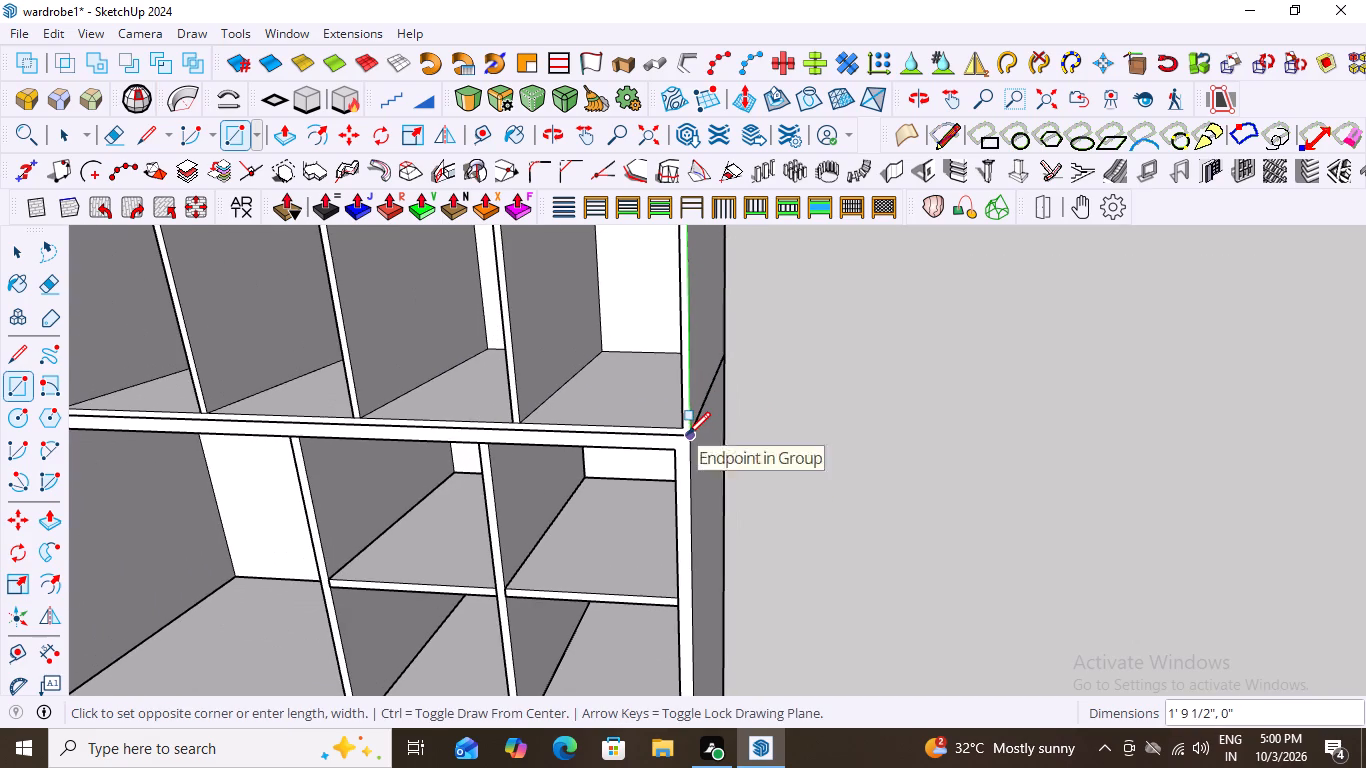
pyautogui.scroll(-7, 914, 413)
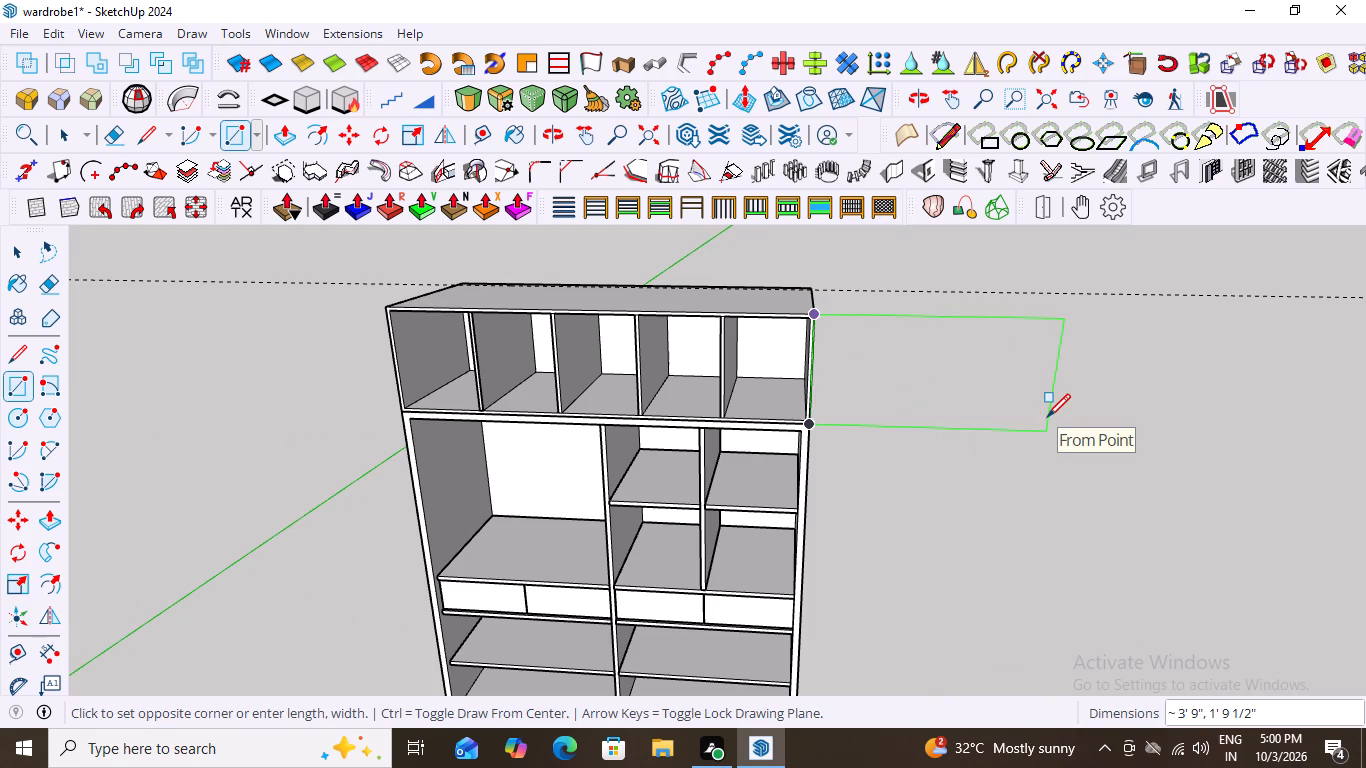
pyautogui.press('5')
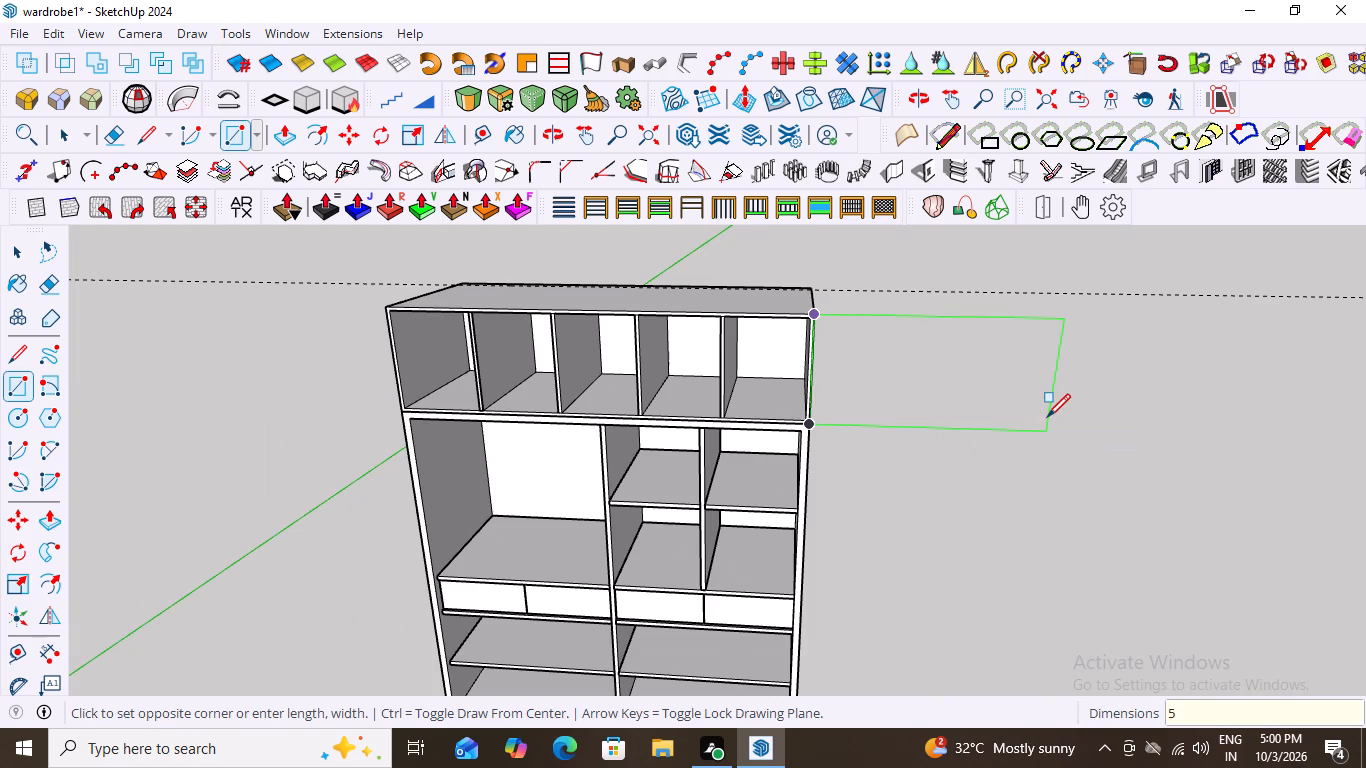
pyautogui.press("'")
pyautogui.press(',')
pyautogui.write("1'")
pyautogui.write('9.5')
pyautogui.hotkey('shift', '"')
pyautogui.press('Return')
pyautogui.press('space')
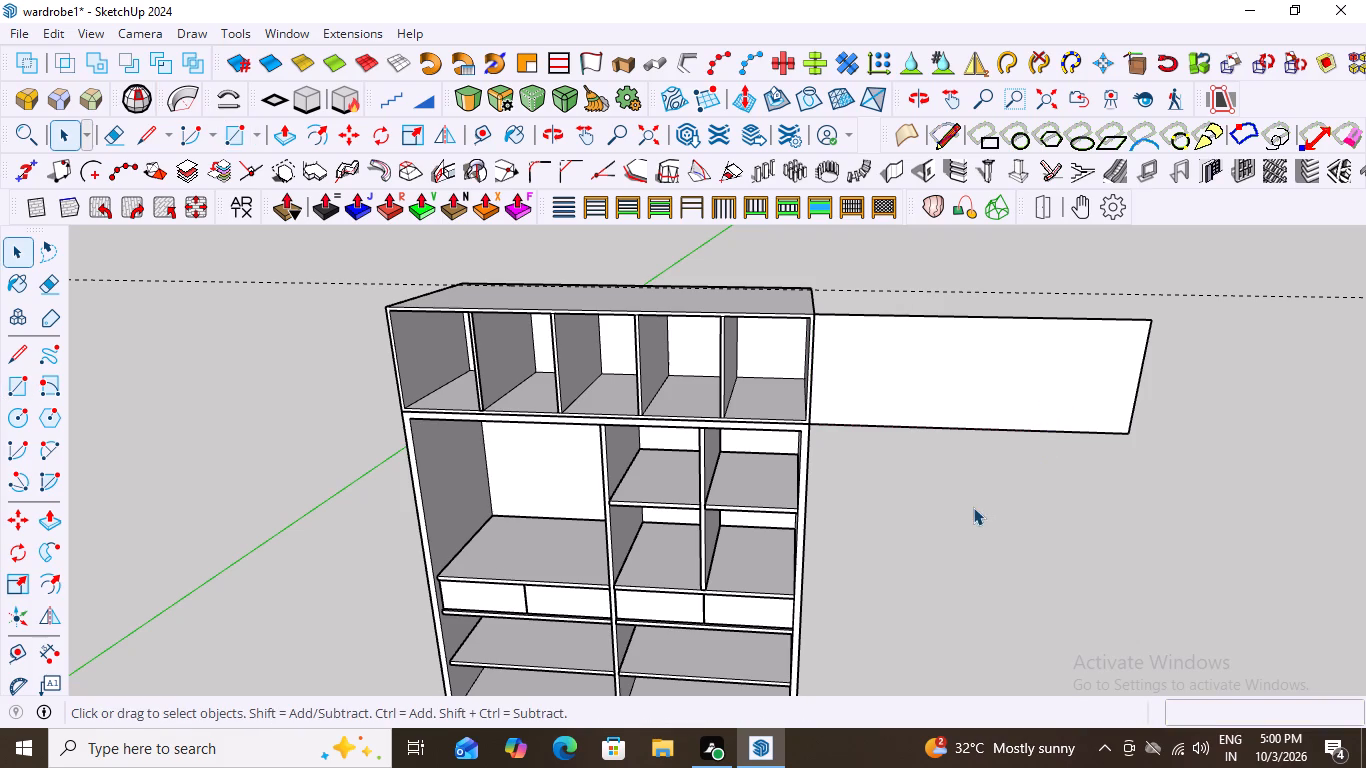
pyautogui.click(973, 509)
# Push/Pull the new side rectangle 3' backward so it ends level with the back of the existing loft.
pyautogui.moveTo(1276, 480); pyautogui.dragTo(751, 506, button='middle')
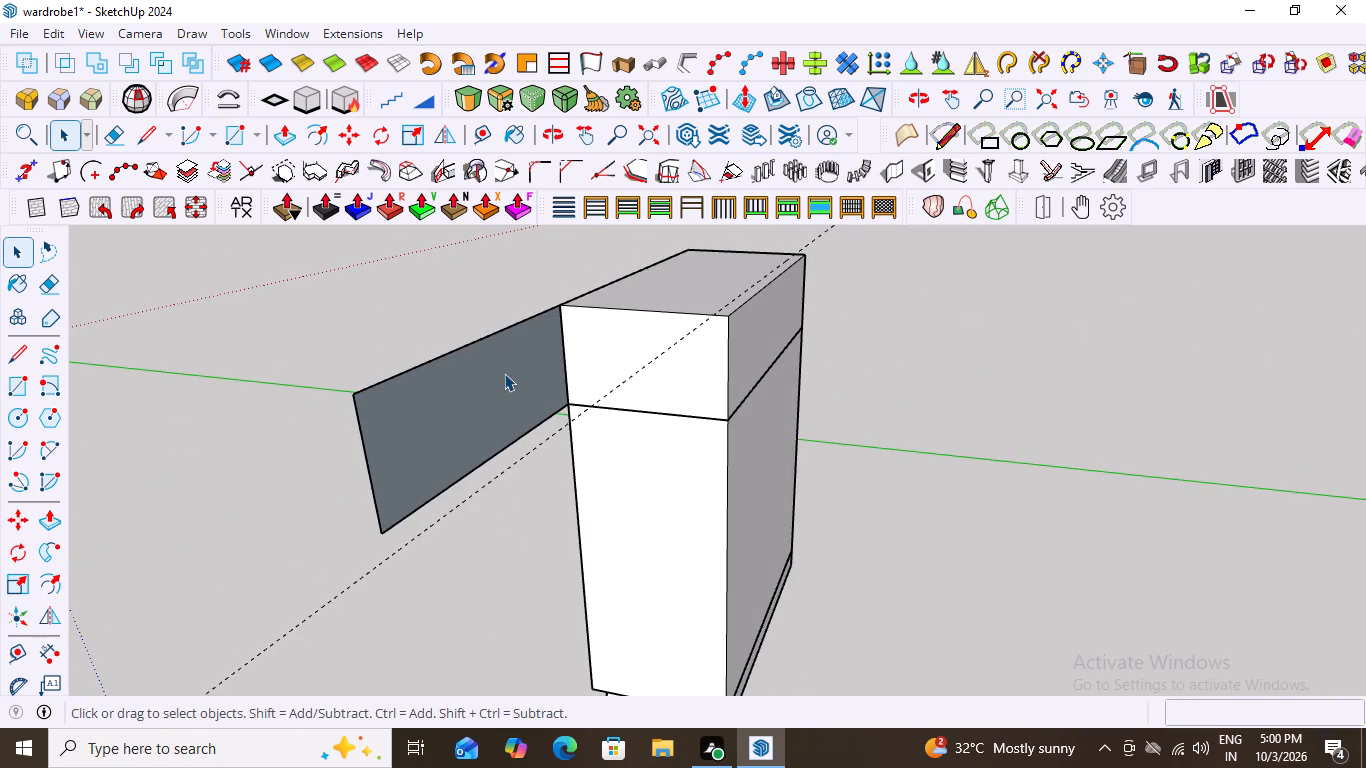
pyautogui.click(510, 383)
pyautogui.press('p')
pyautogui.click(510, 383)
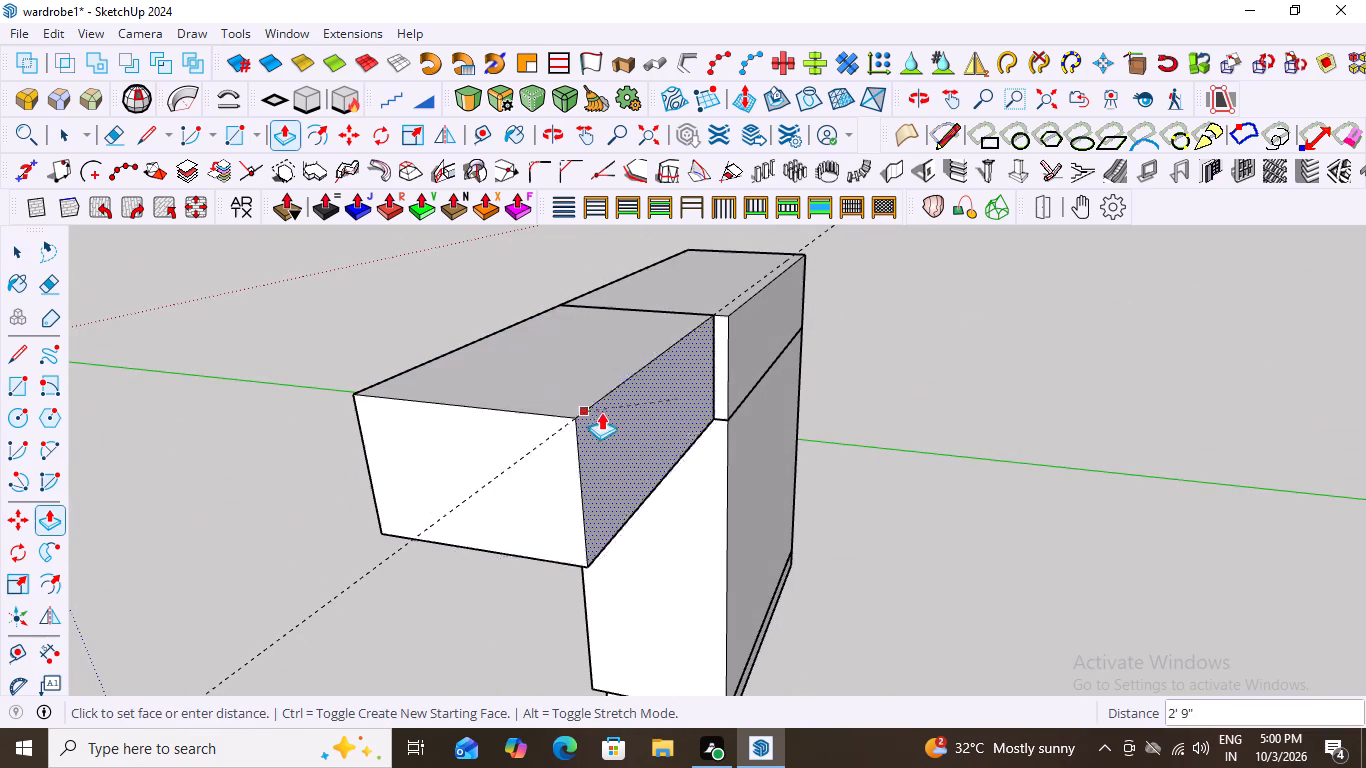
pyautogui.scroll(-11, 630, 438)
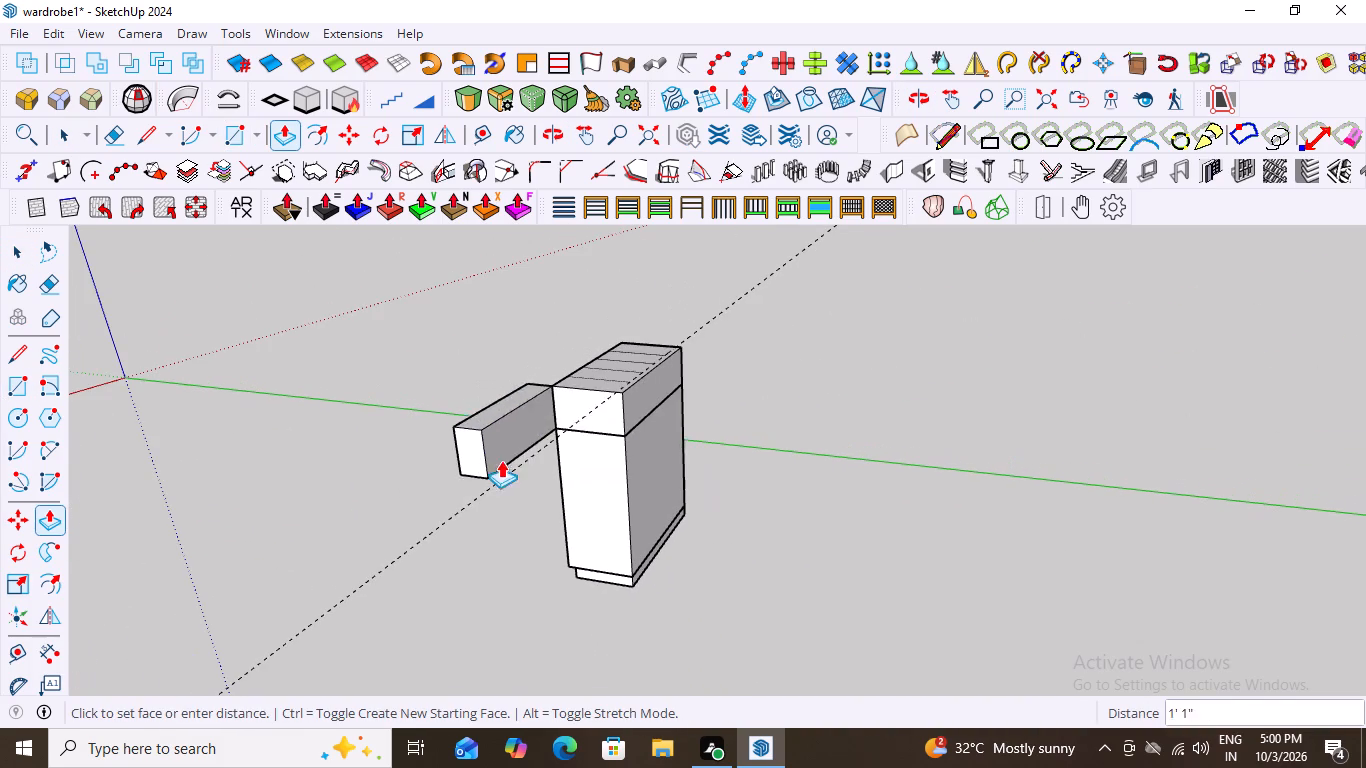
pyautogui.moveTo(710, 379); pyautogui.dragTo(340, 423, button='middle')
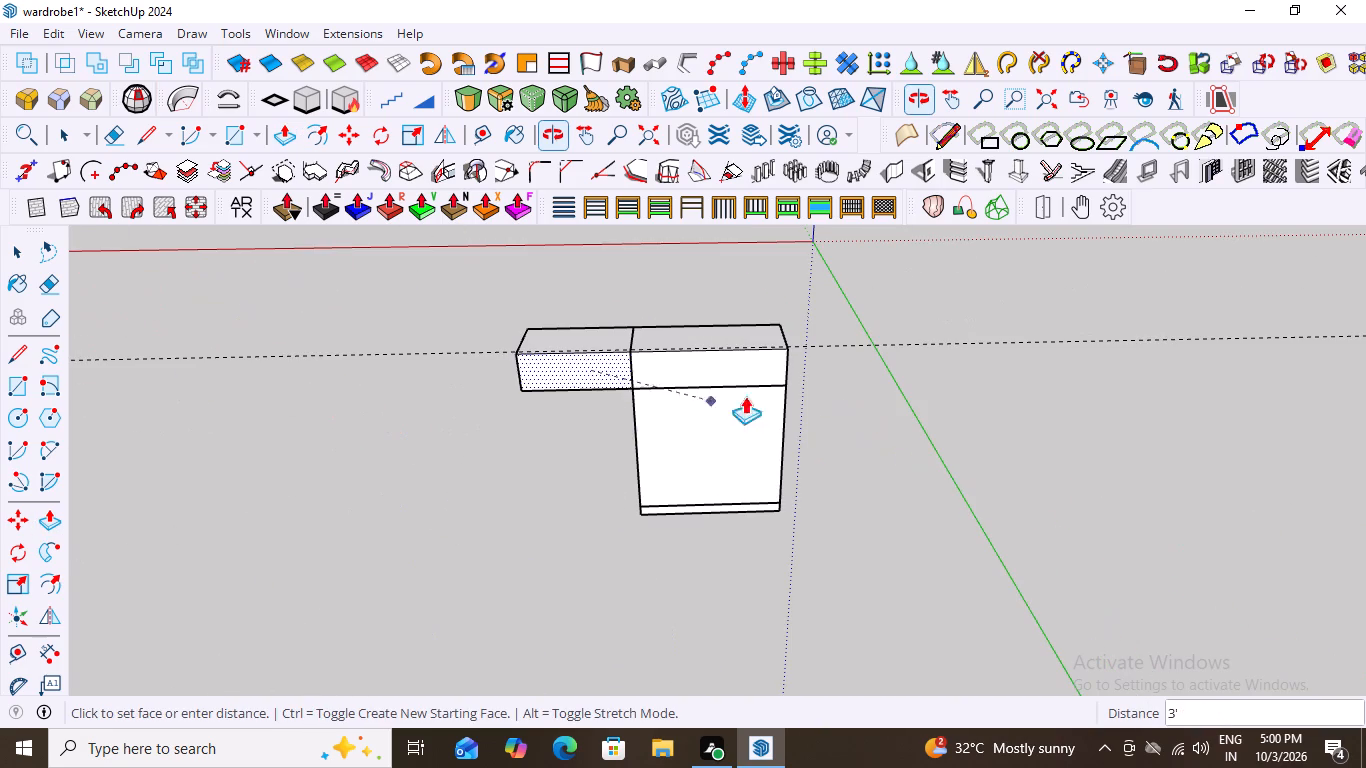
pyautogui.scroll(13, 783, 382)
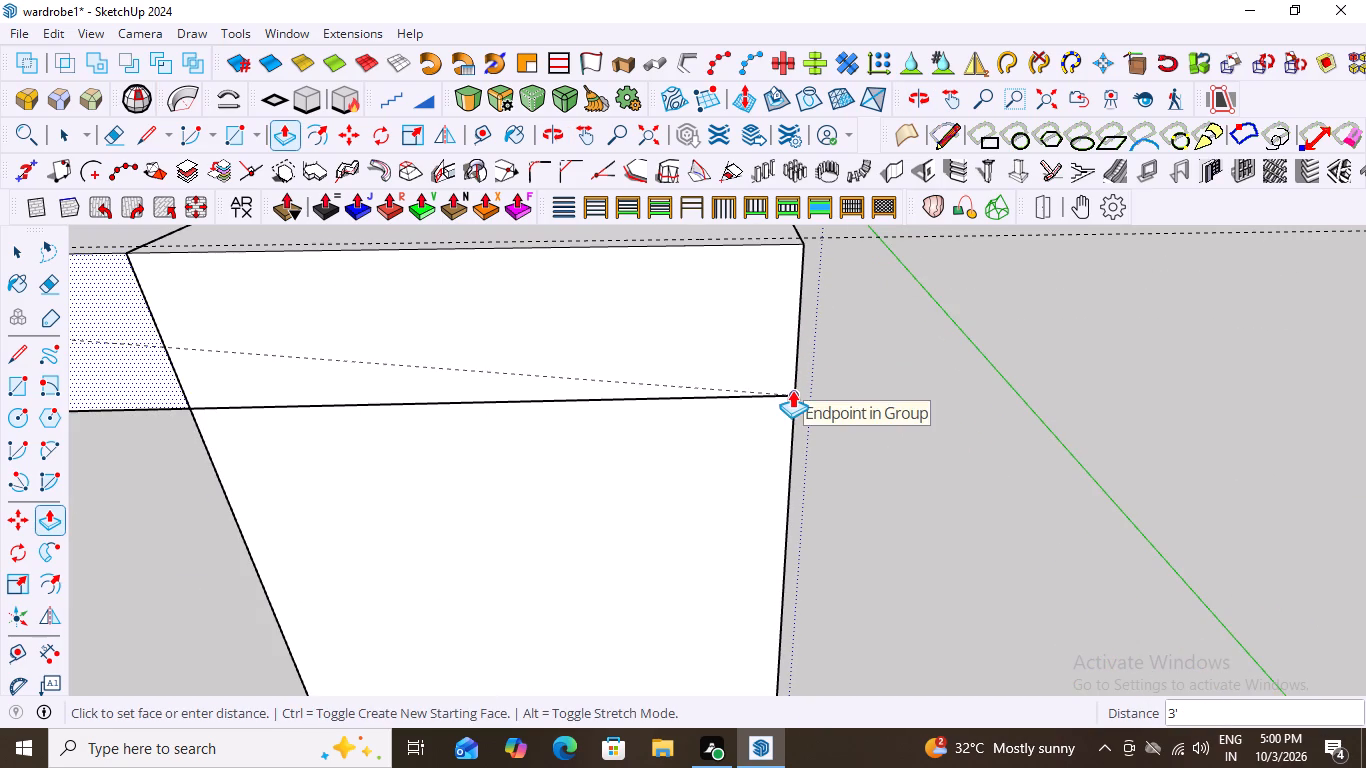
pyautogui.click(792, 390)
pyautogui.scroll(-12, 1093, 404)
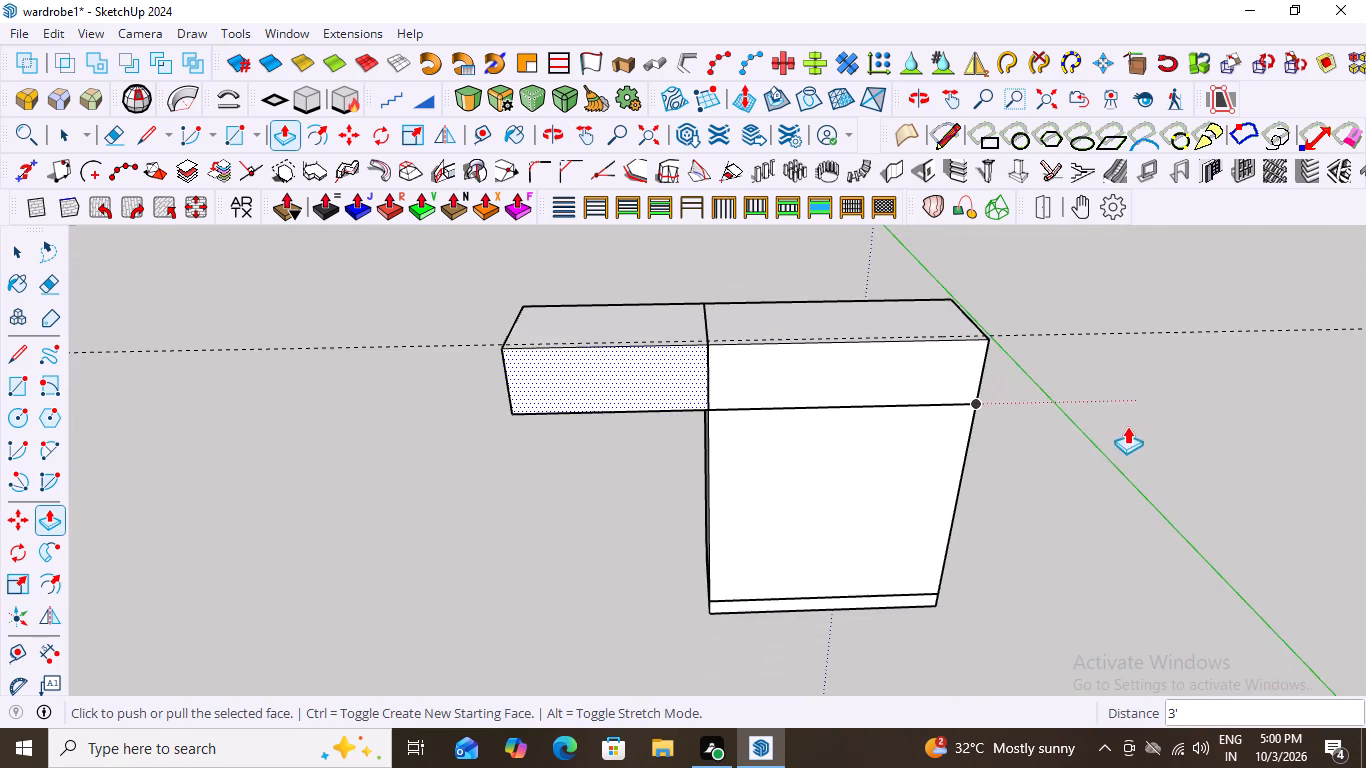
pyautogui.scroll(-2, 1127, 426)
pyautogui.press('space')
pyautogui.click(545, 452)
pyautogui.scroll(-3, 992, 486)
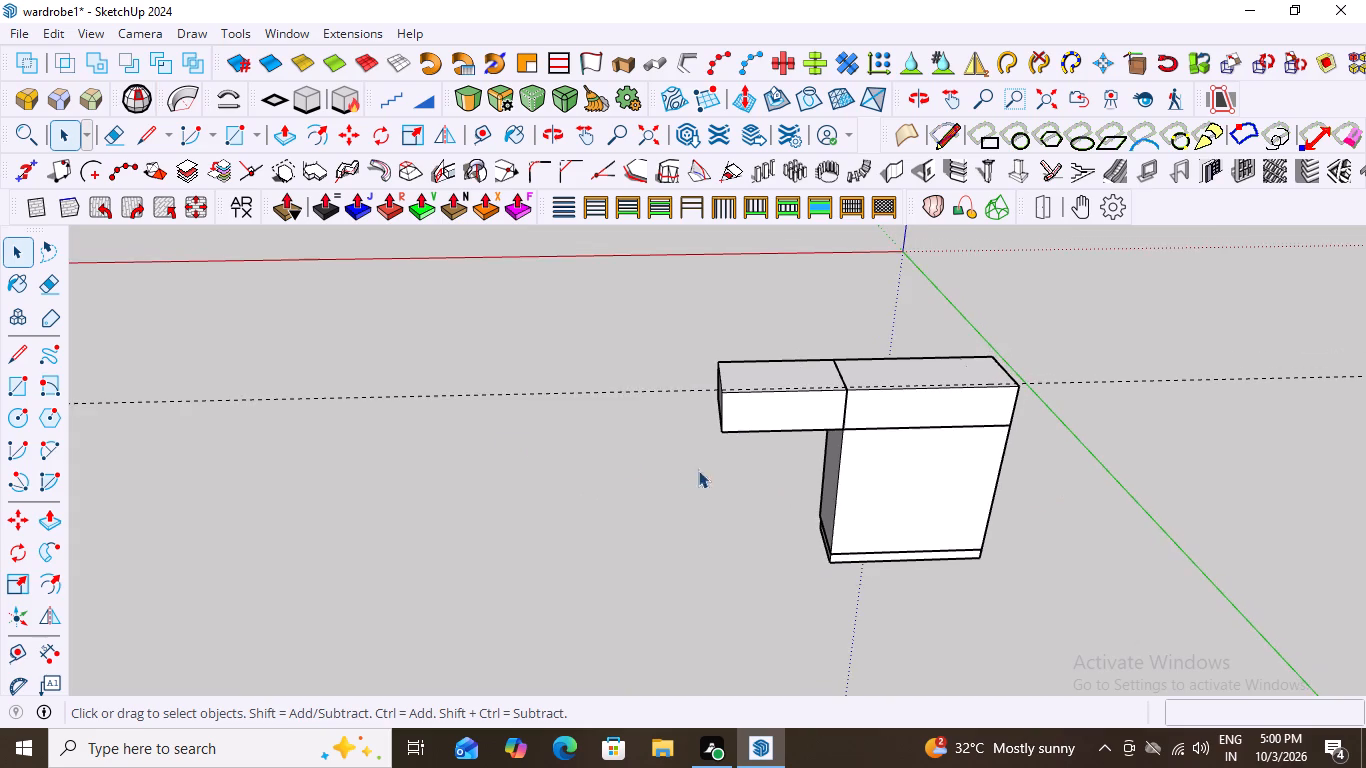
# Select all faces and edges of the new side loft box and make them a separate group.
pyautogui.moveTo(605, 443); pyautogui.dragTo(1230, 408, button='middle')
pyautogui.scroll(-1, 605, 443)
pyautogui.moveTo(623, 467); pyautogui.dragTo(989, 413, button='middle')
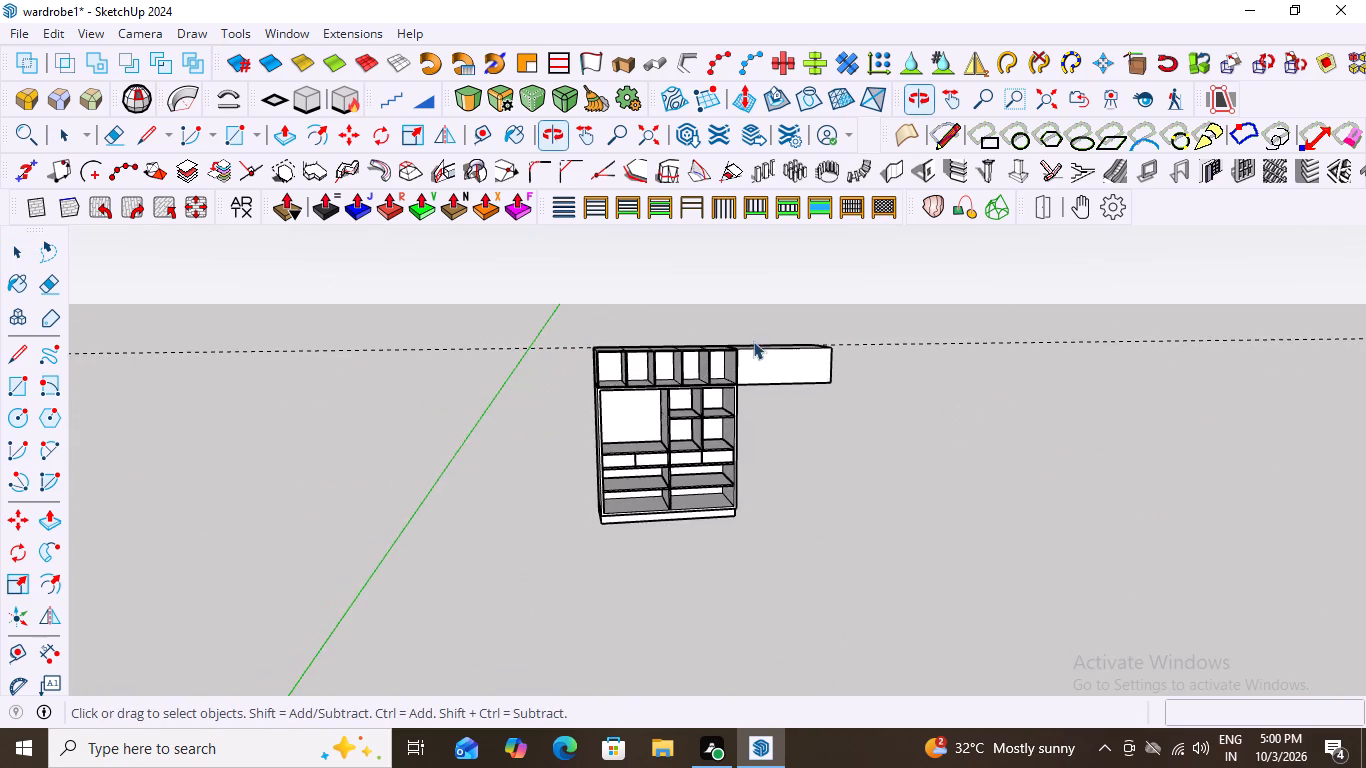
pyautogui.scroll(10, 739, 338)
pyautogui.tripleClick(804, 364)
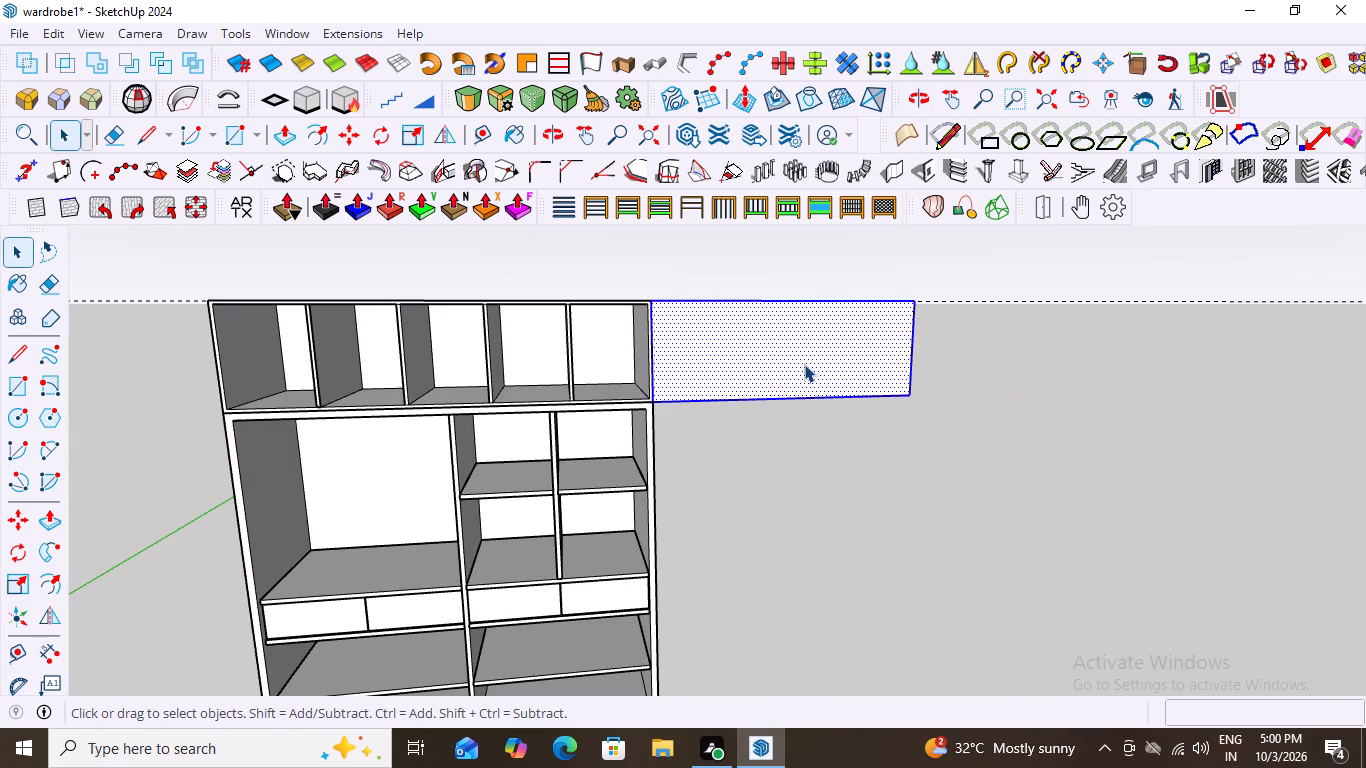
pyautogui.tripleClick(804, 364)
pyautogui.doubleClick(804, 364)
pyautogui.moveTo(846, 351); pyautogui.dragTo(839, 488, button='middle')
pyautogui.rightClick(803, 391)
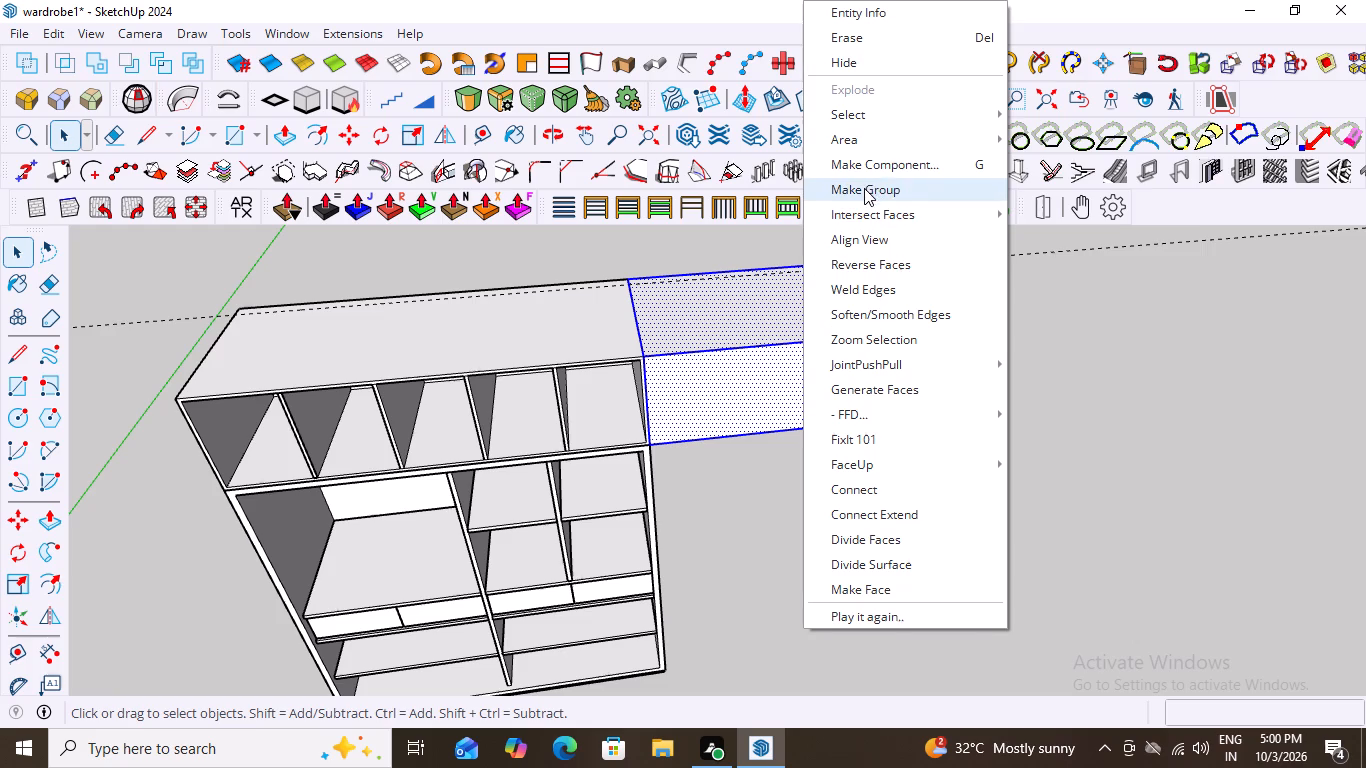
pyautogui.click(864, 189)
# Examine how the side loft box lines up with the wardrobe and compartment loft from the front, above and the sides.
pyautogui.moveTo(873, 442); pyautogui.dragTo(823, 313, button='middle')
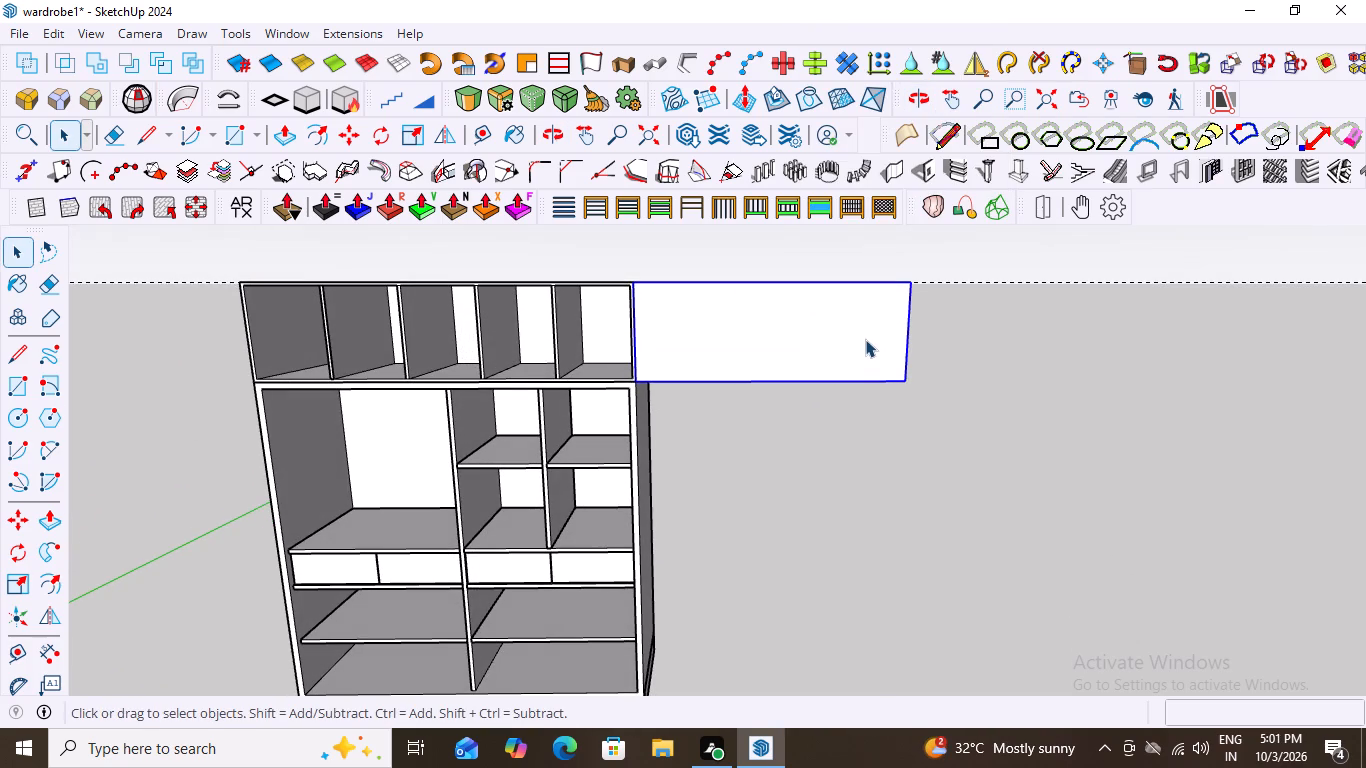
pyautogui.scroll(-9, 917, 318)
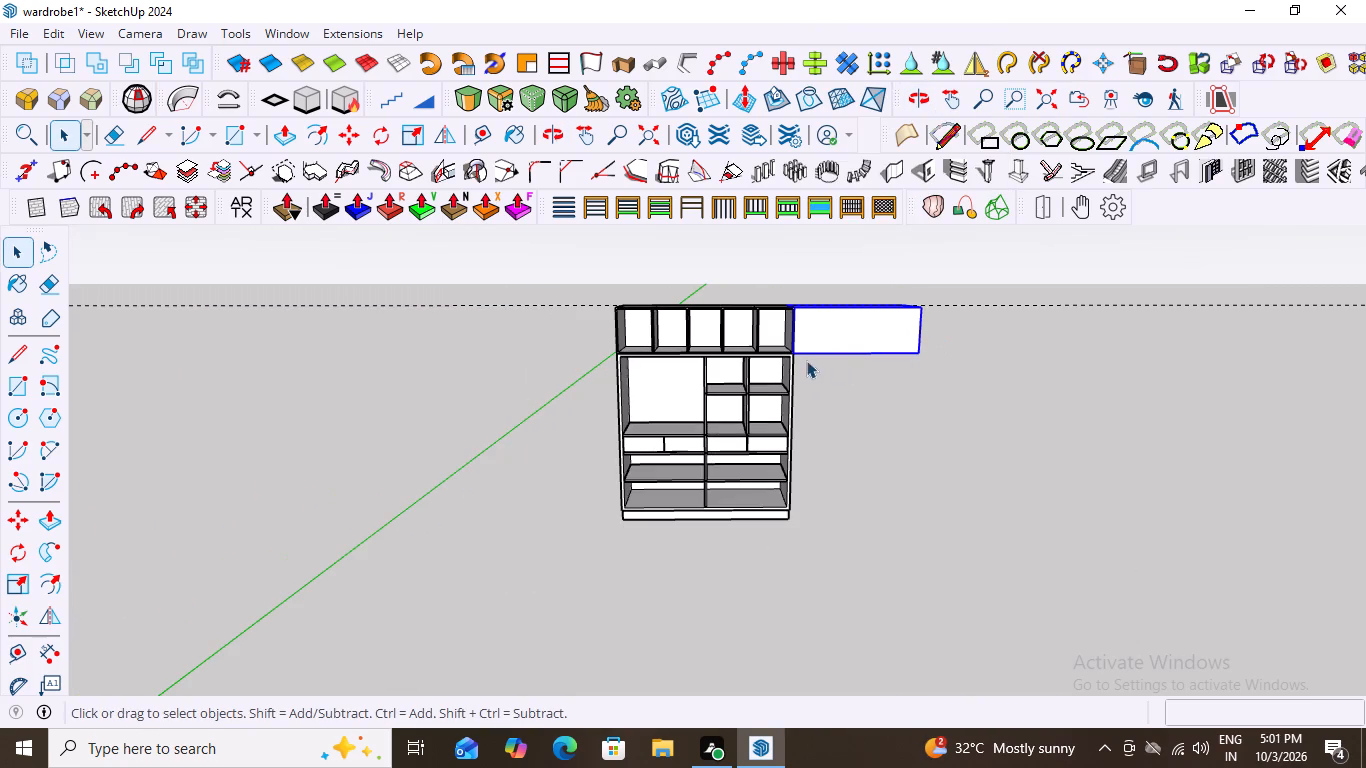
pyautogui.scroll(14, 705, 332)
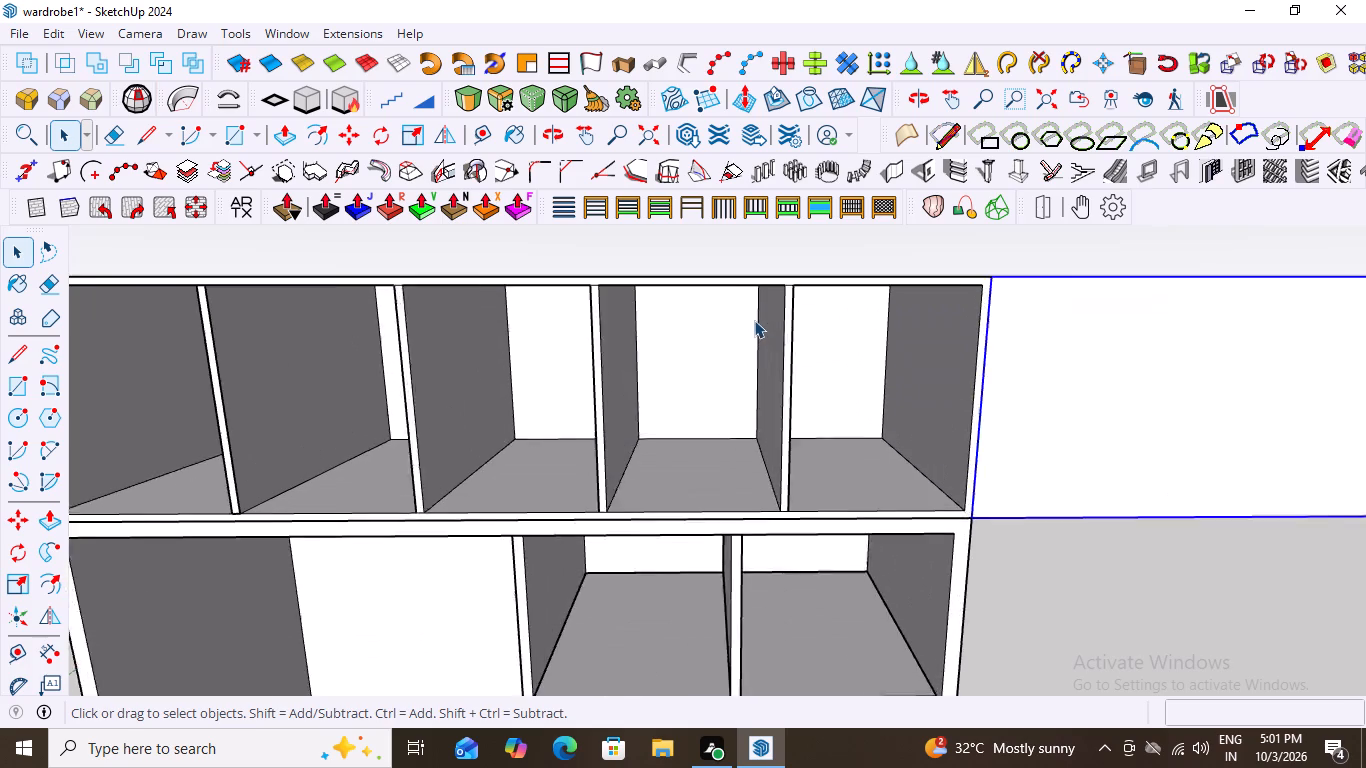
pyautogui.scroll(1, 754, 320)
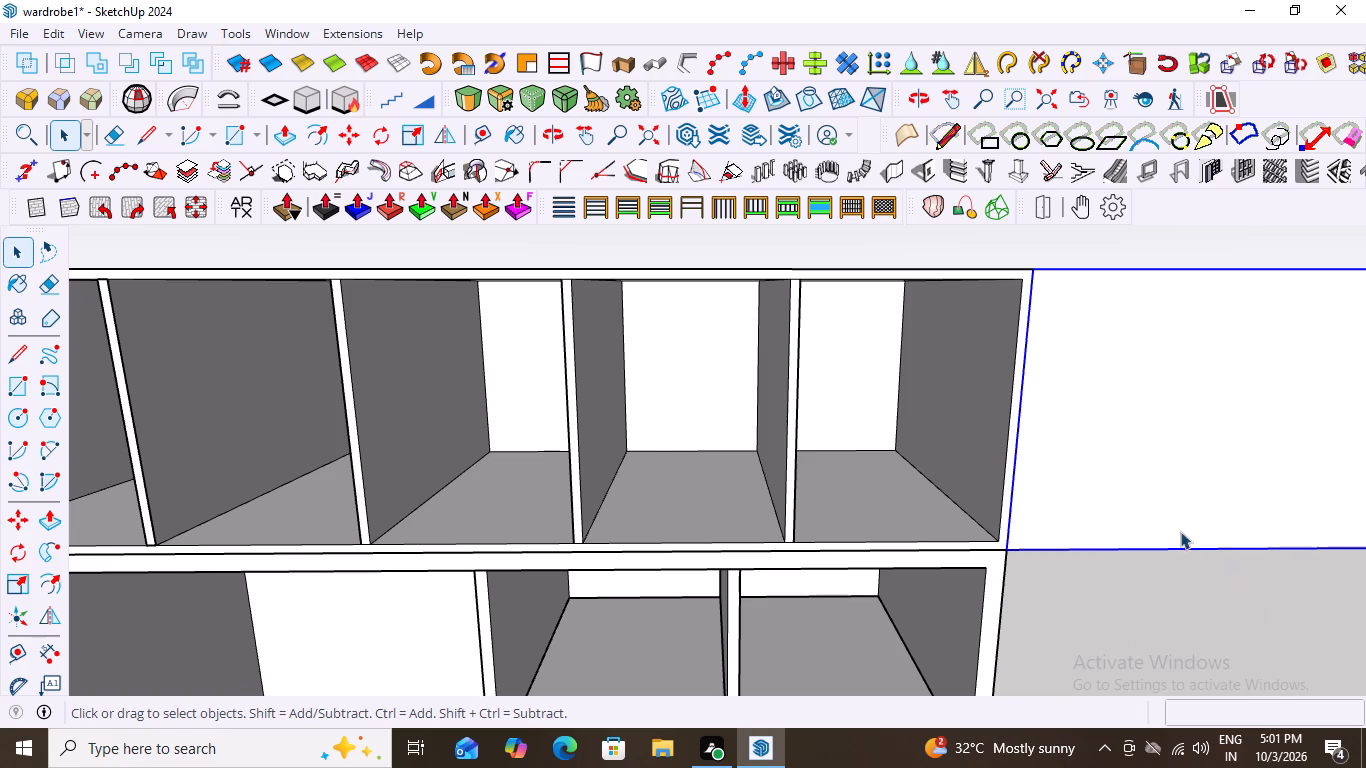
pyautogui.scroll(-15, 1179, 531)
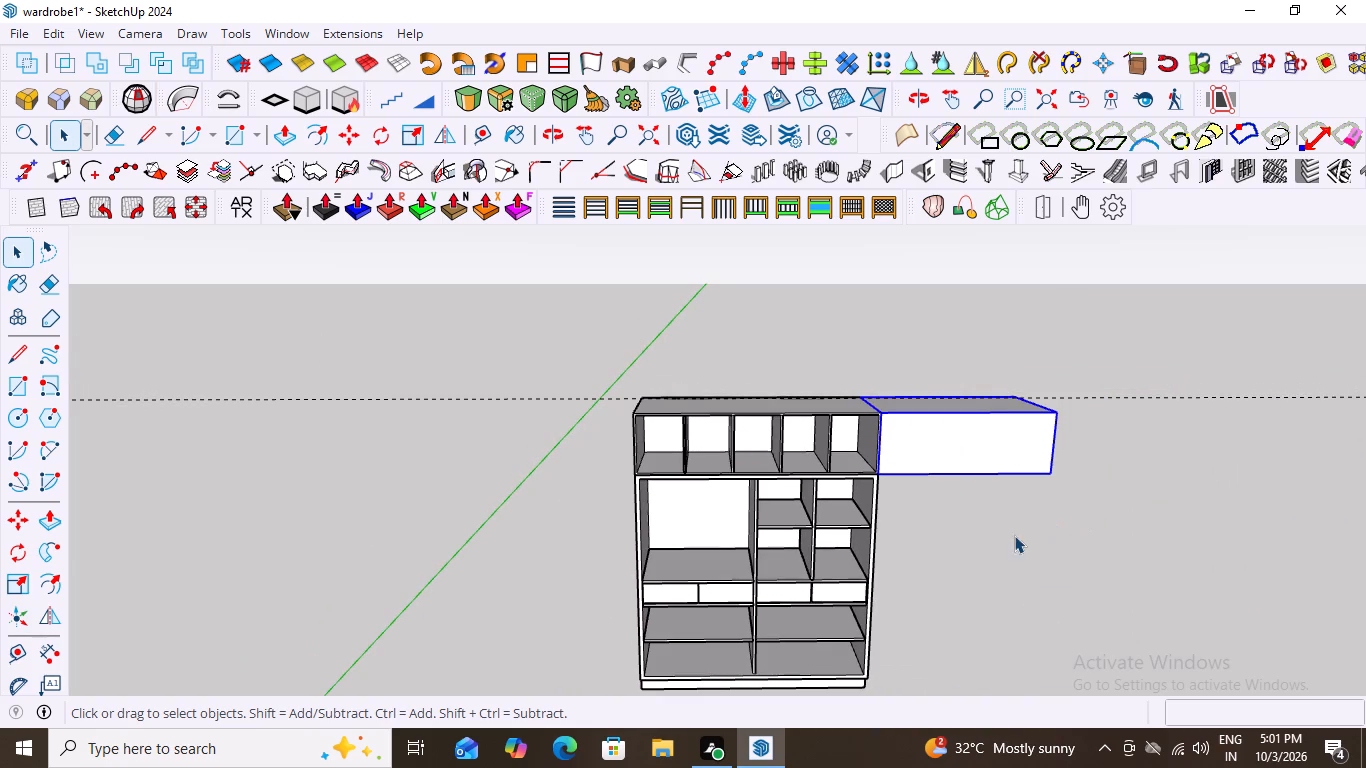
pyautogui.scroll(-7, 859, 505)
pyautogui.scroll(5, 1037, 519)
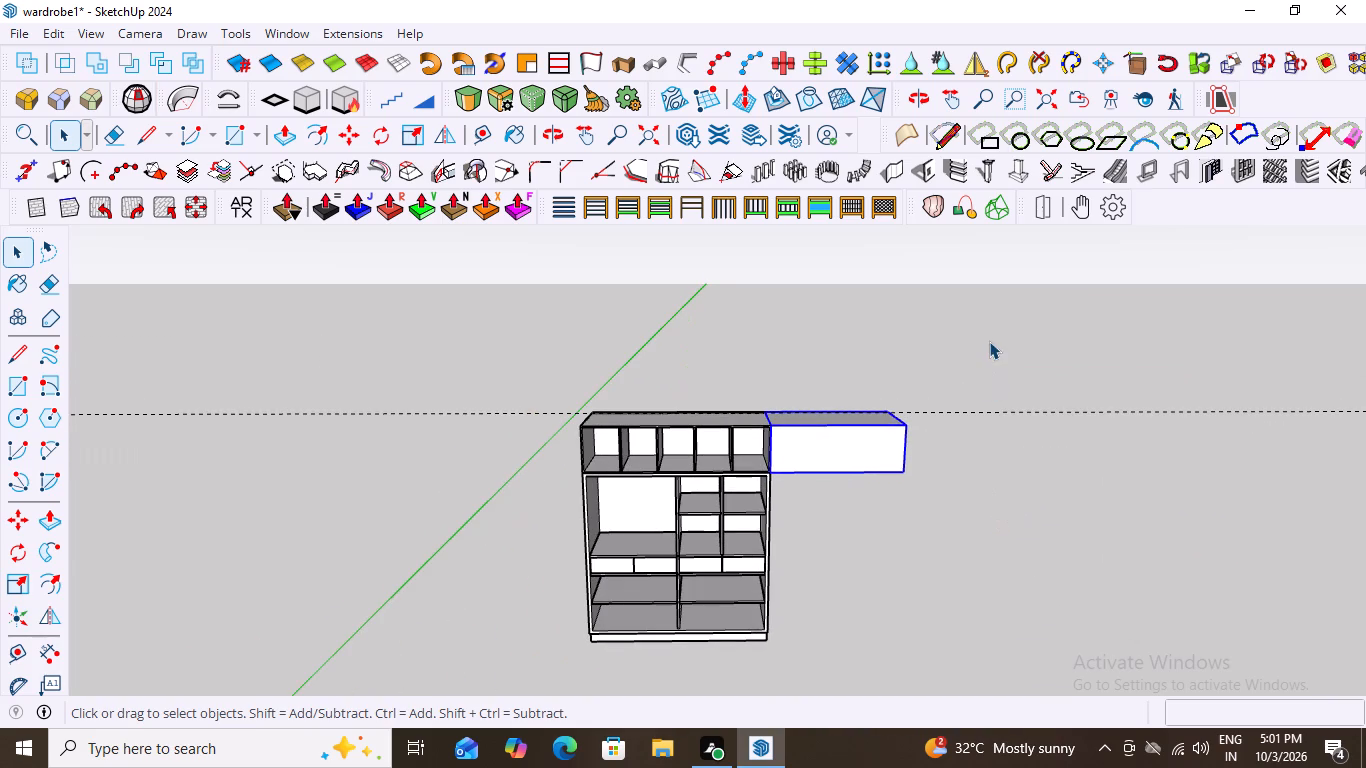
pyautogui.click(989, 341)
pyautogui.moveTo(911, 459); pyautogui.dragTo(973, 592, button='middle')
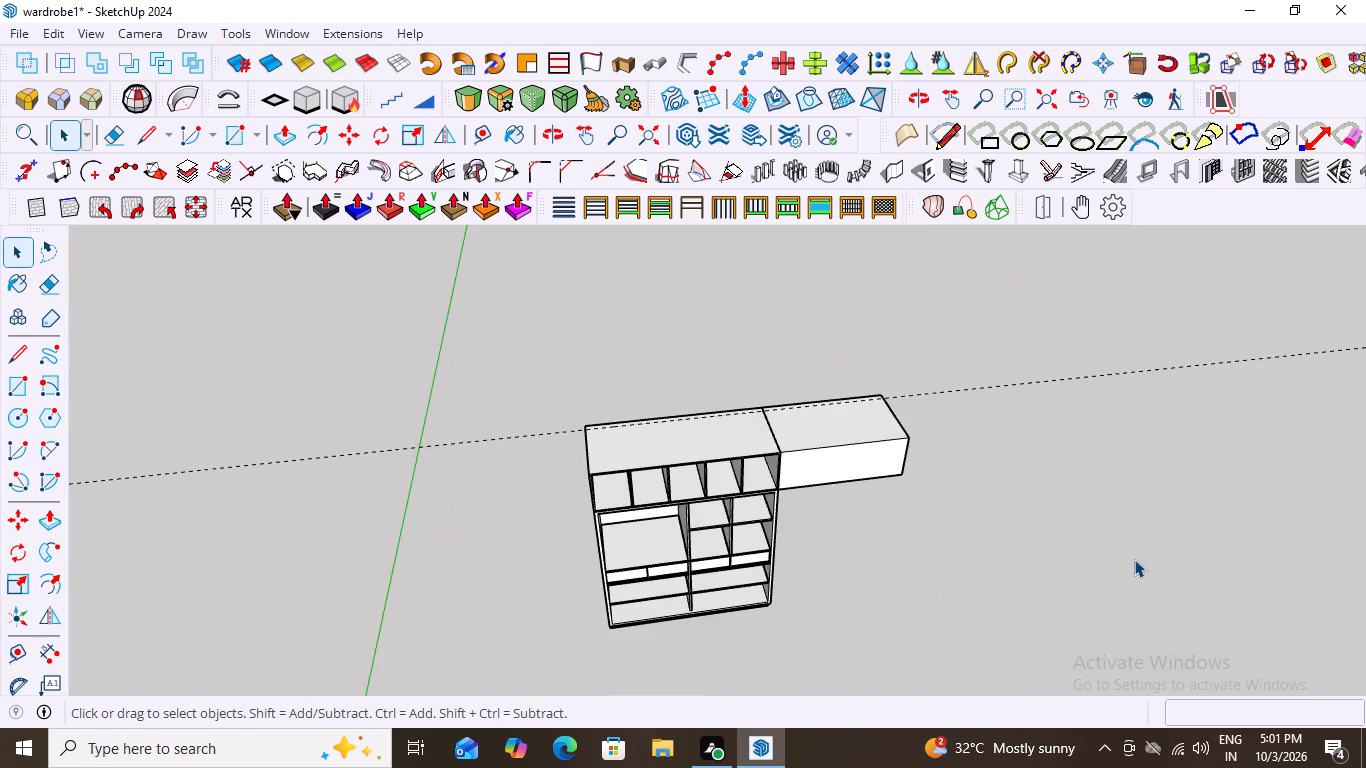
pyautogui.scroll(1, 809, 475)
pyautogui.scroll(-5, 864, 473)
pyautogui.moveTo(931, 506); pyautogui.dragTo(705, 499, button='middle')
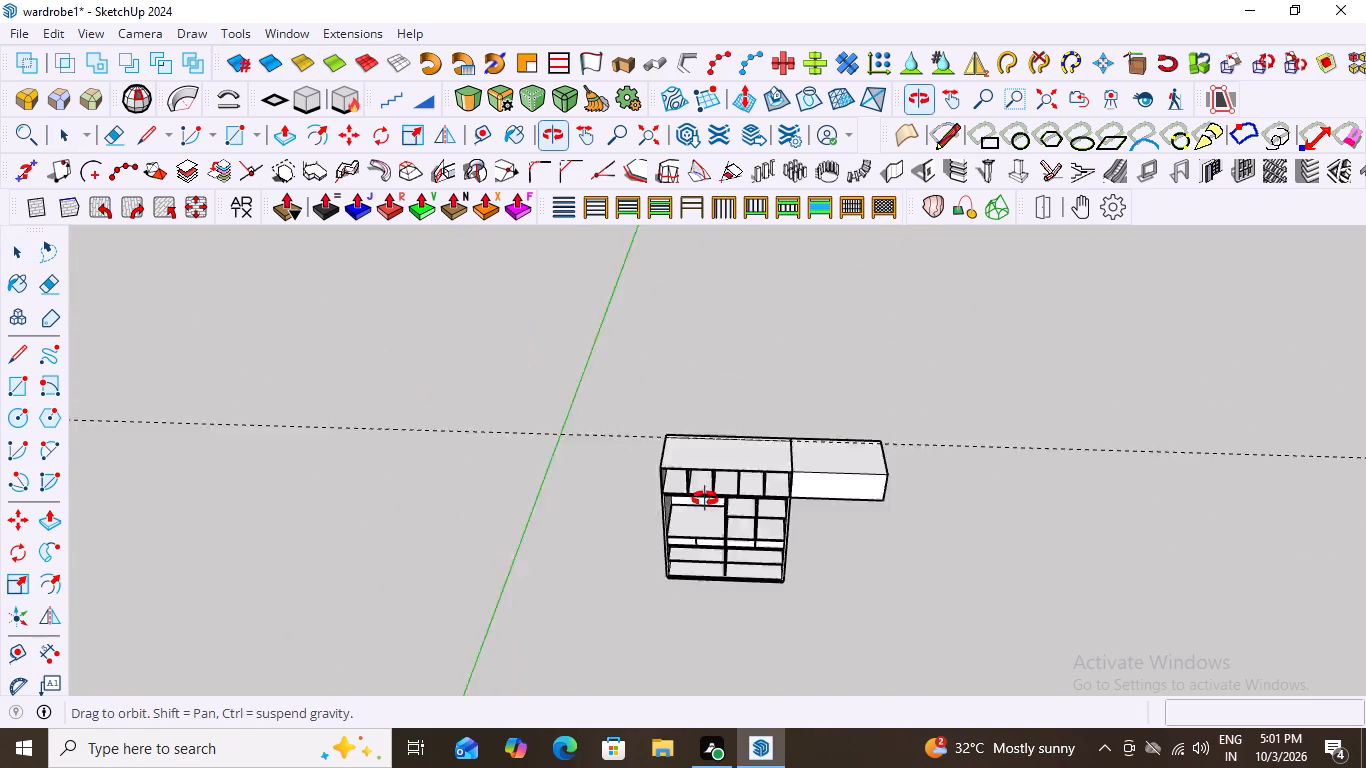
pyautogui.moveTo(705, 499); pyautogui.dragTo(818, 577, button='middle')
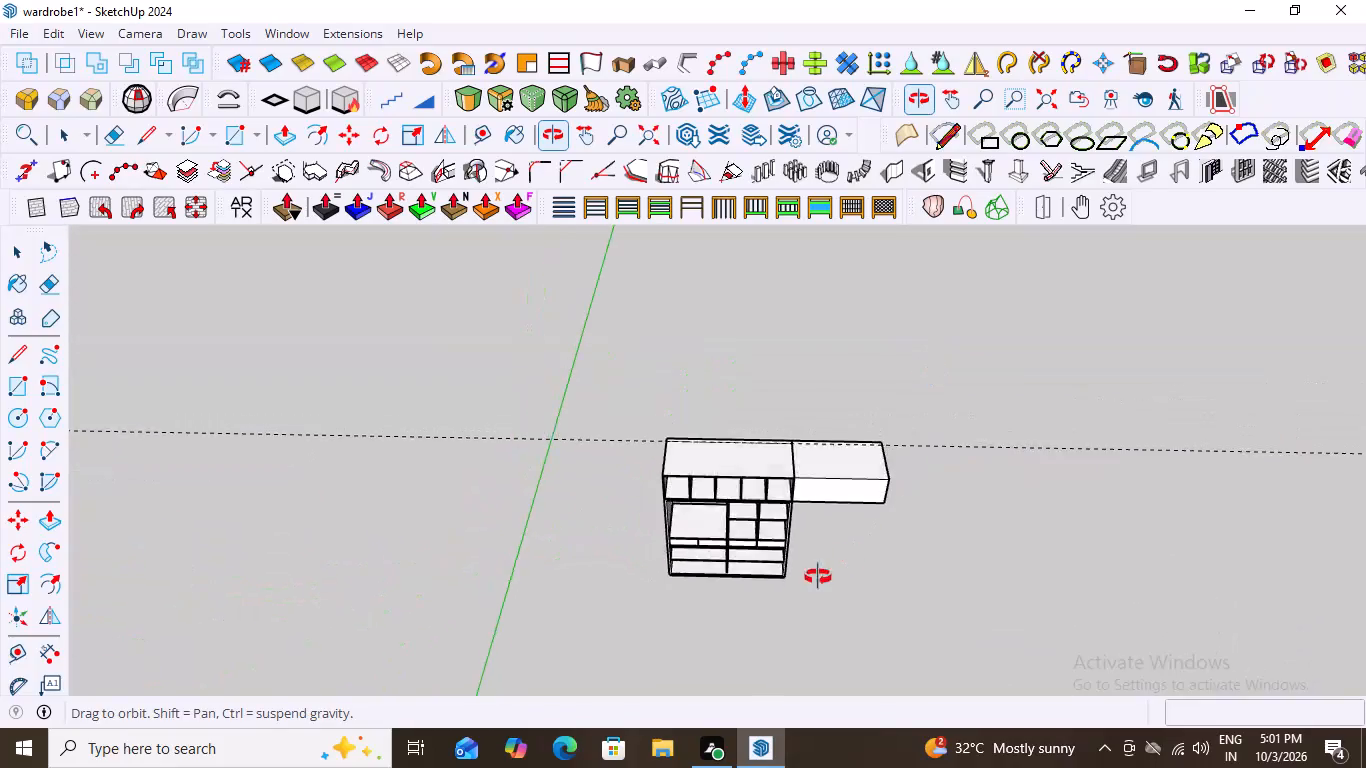
pyautogui.moveTo(818, 577); pyautogui.dragTo(899, 558, button='middle')
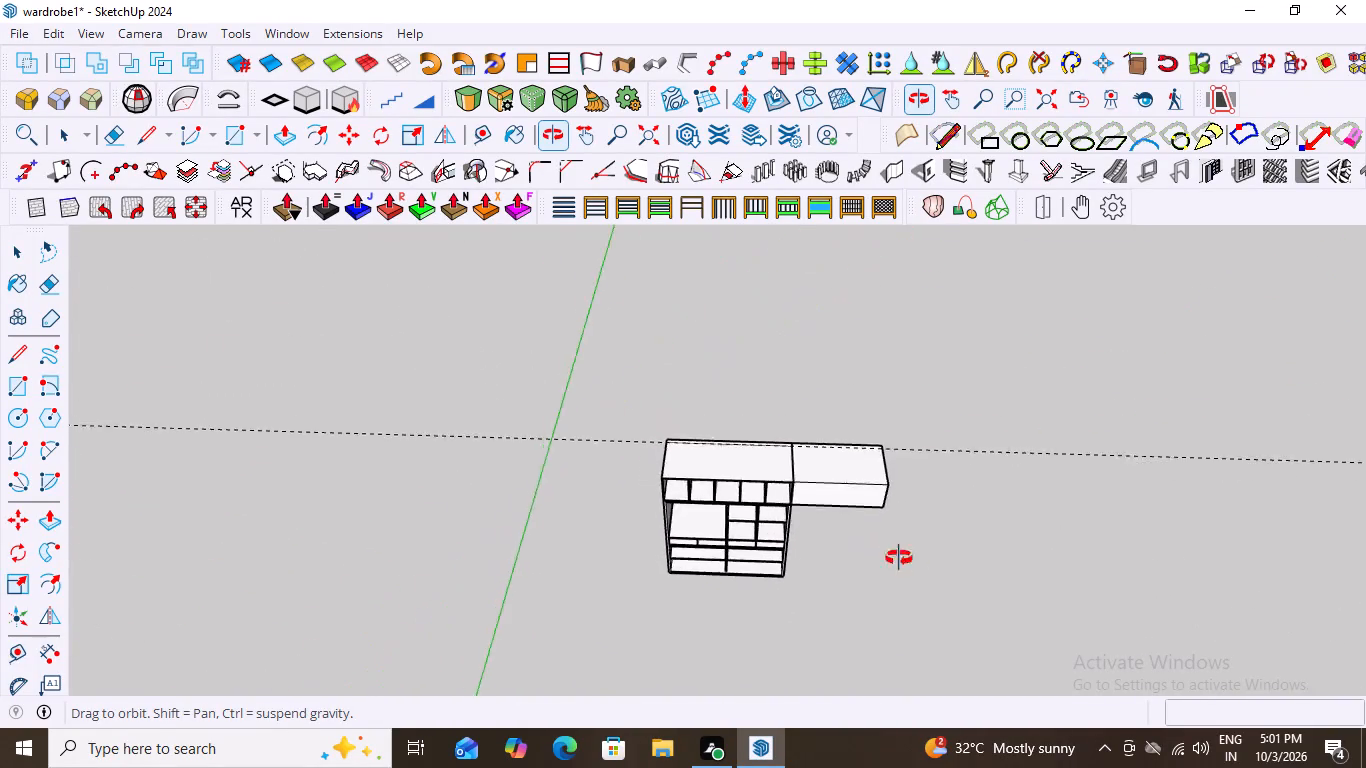
pyautogui.moveTo(899, 558); pyautogui.dragTo(696, 392, button='middle')
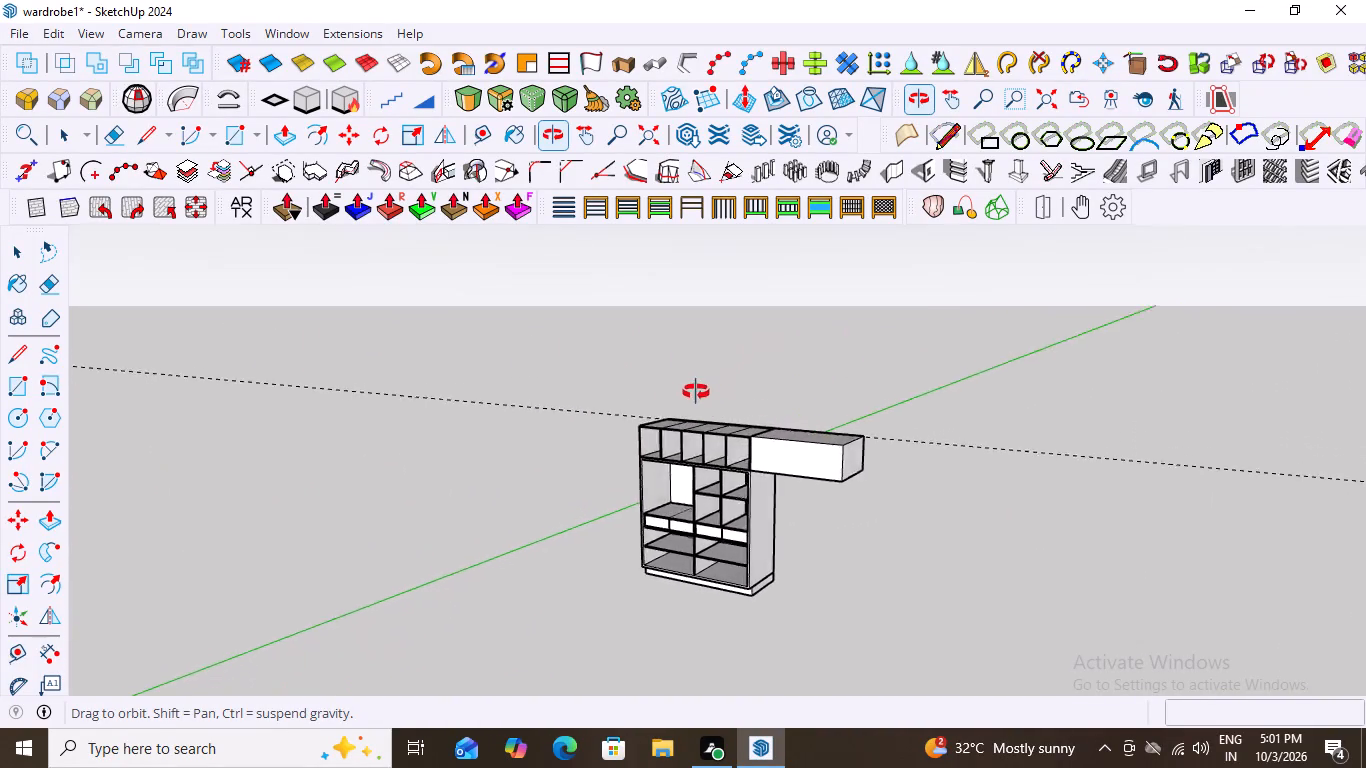
pyautogui.moveTo(696, 392); pyautogui.dragTo(520, 508, button='middle')
pyautogui.moveTo(1039, 658); pyautogui.dragTo(1365, 480, button='middle')
pyautogui.moveTo(752, 566); pyautogui.dragTo(889, 683, button='middle')
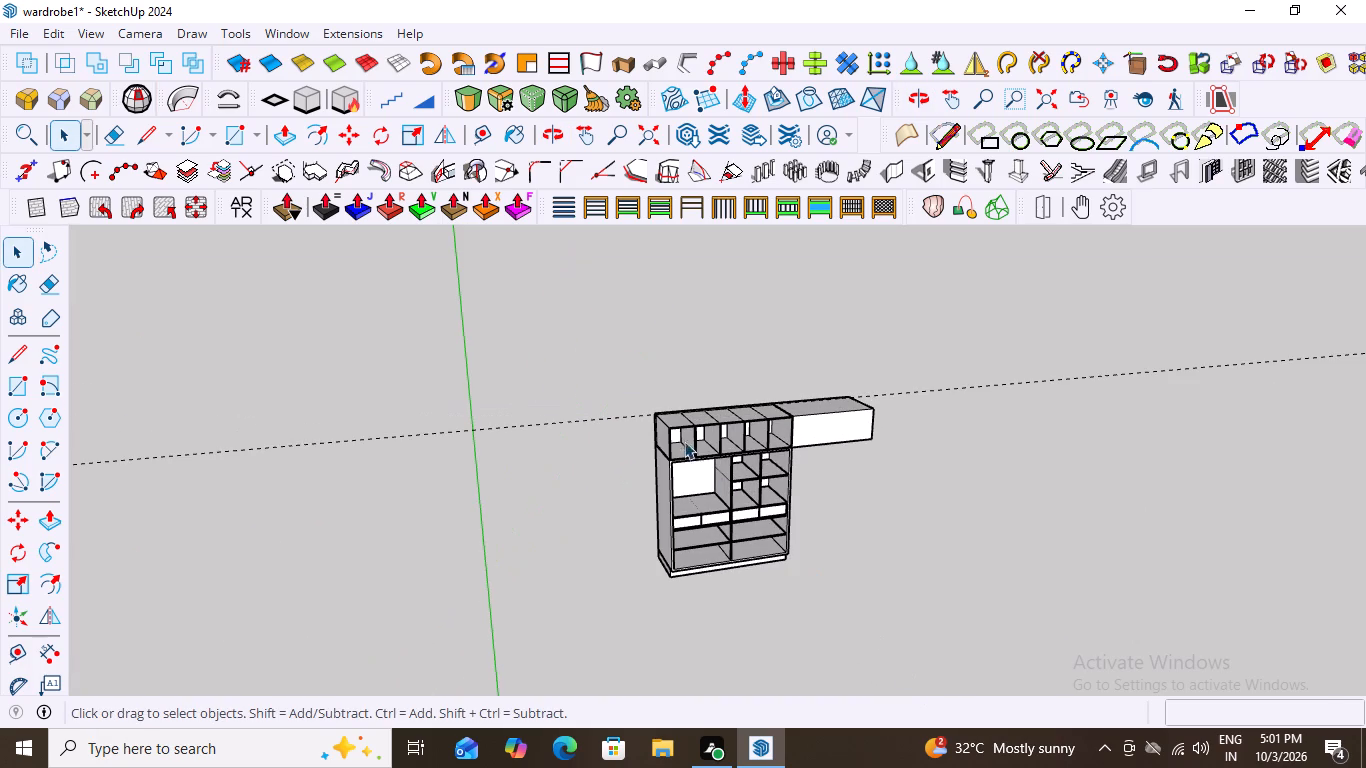
pyautogui.scroll(-1, 883, 679)
pyautogui.moveTo(721, 405); pyautogui.dragTo(886, 621, button='middle')
pyautogui.scroll(3, 666, 506)
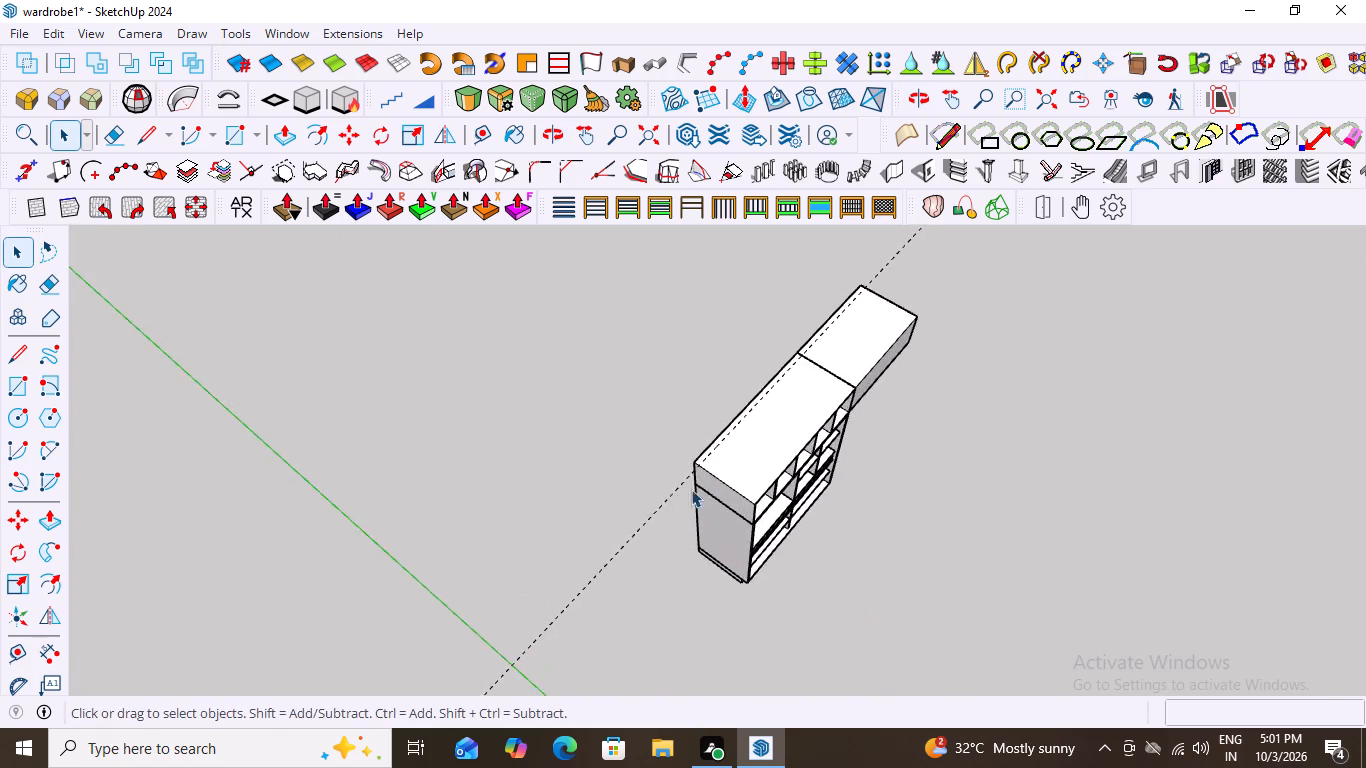
pyautogui.scroll(7, 691, 489)
pyautogui.scroll(-5, 702, 478)
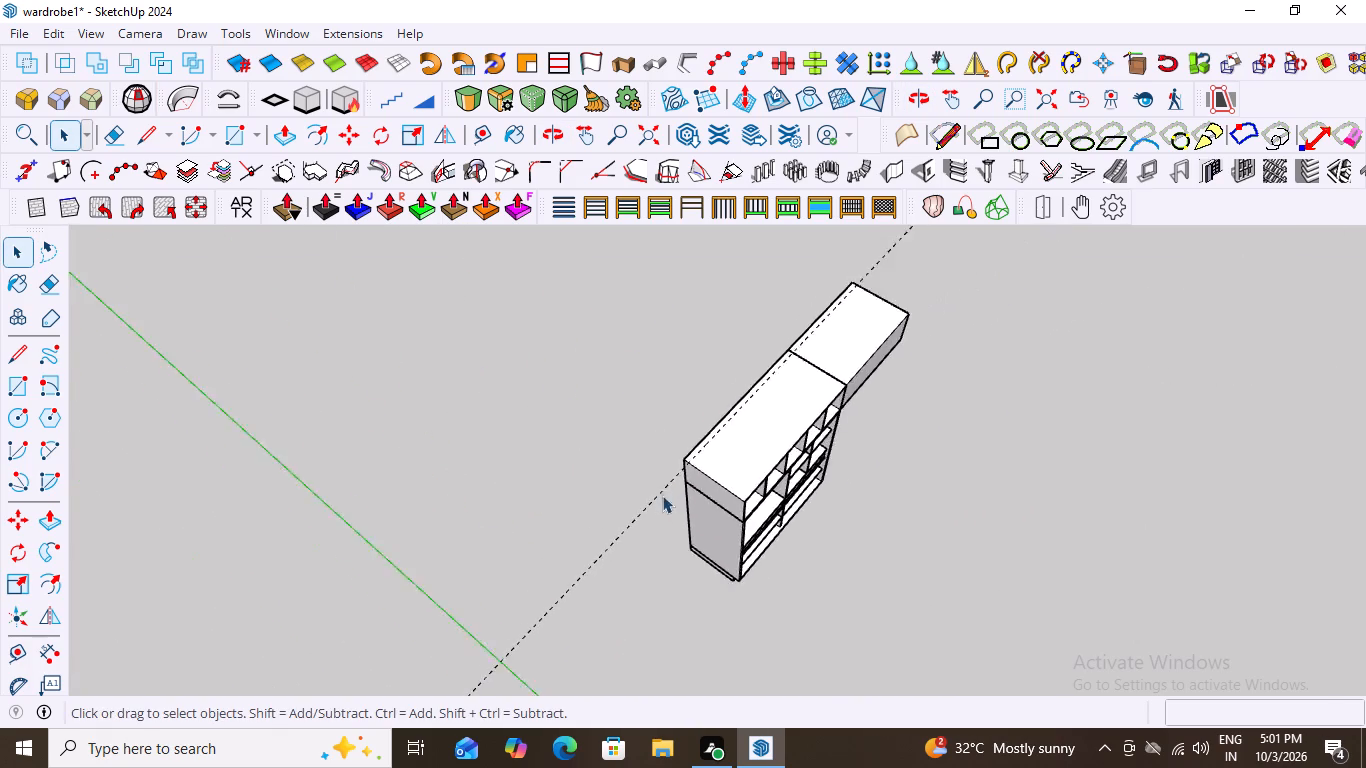
pyautogui.scroll(-9, 662, 495)
pyautogui.moveTo(921, 423); pyautogui.dragTo(683, 288, button='middle')
pyautogui.moveTo(1020, 527); pyautogui.dragTo(955, 412, button='middle')
# Inside the side loft group, offset the box's front face outline 18 mm inward, and close the group.
pyautogui.scroll(4, 781, 432)
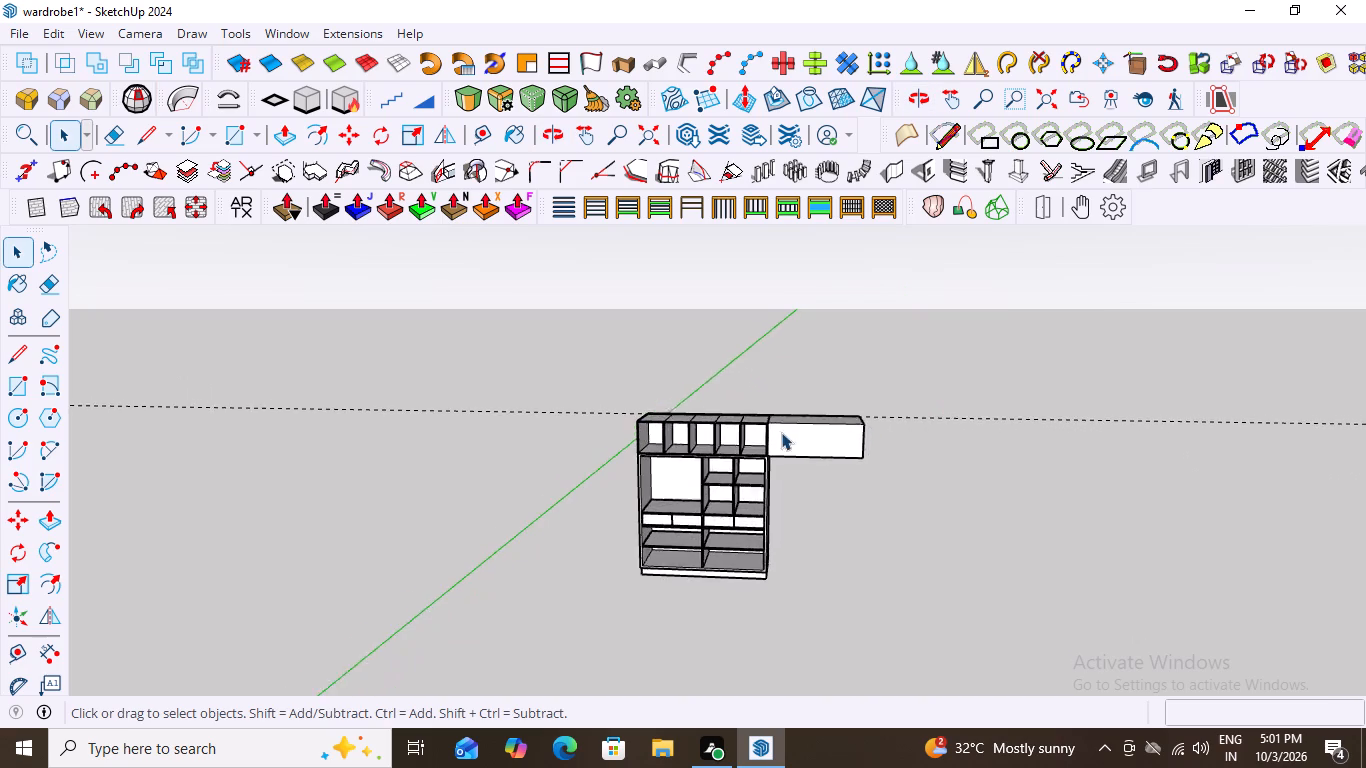
pyautogui.scroll(8, 781, 432)
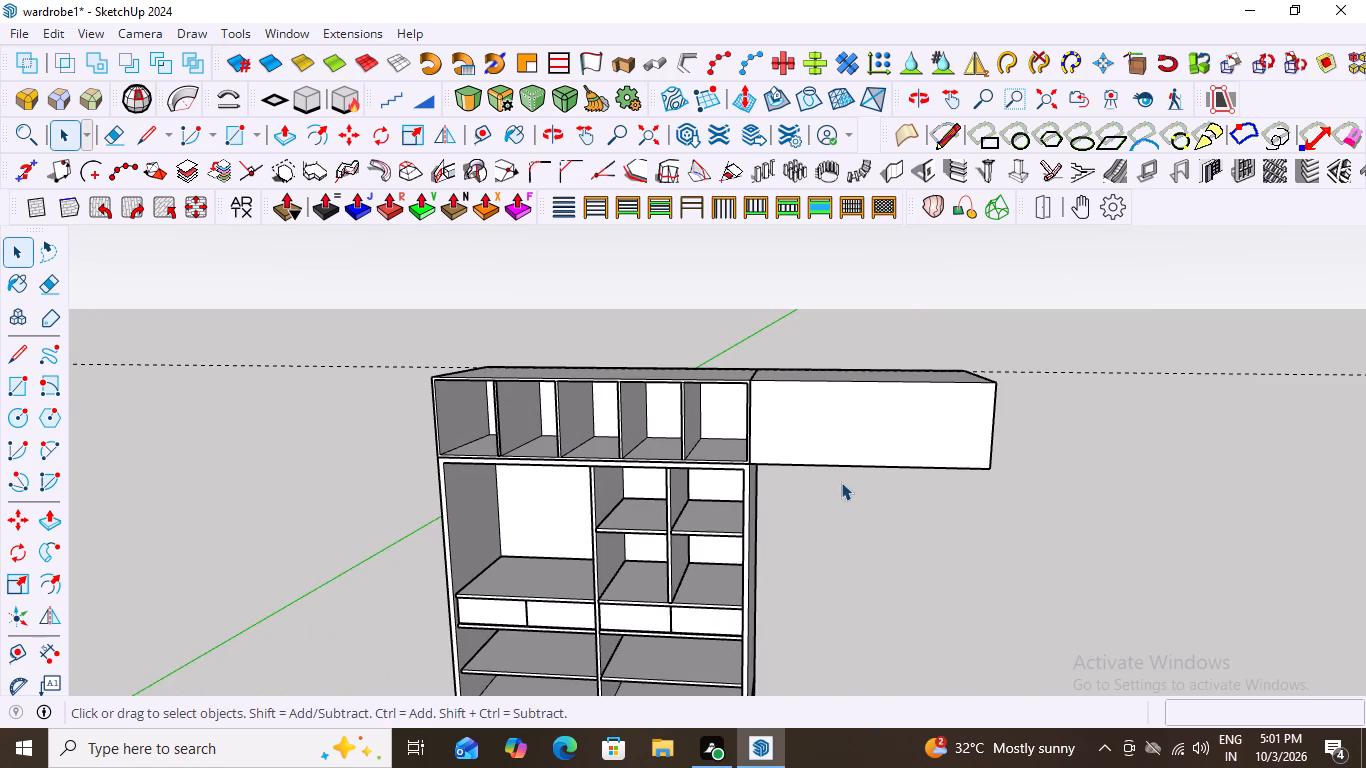
pyautogui.scroll(3, 791, 438)
pyautogui.click(824, 399)
pyautogui.tripleClick(824, 399)
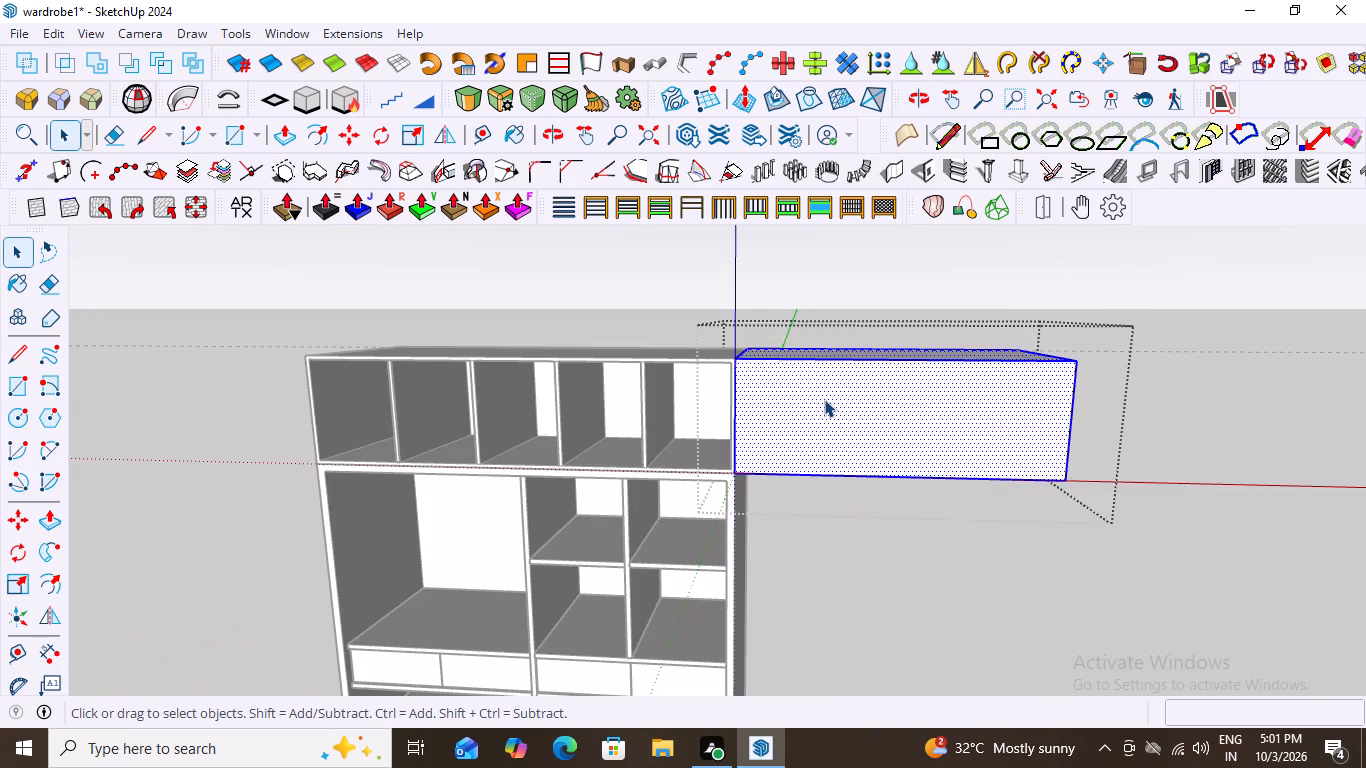
pyautogui.scroll(3, 814, 431)
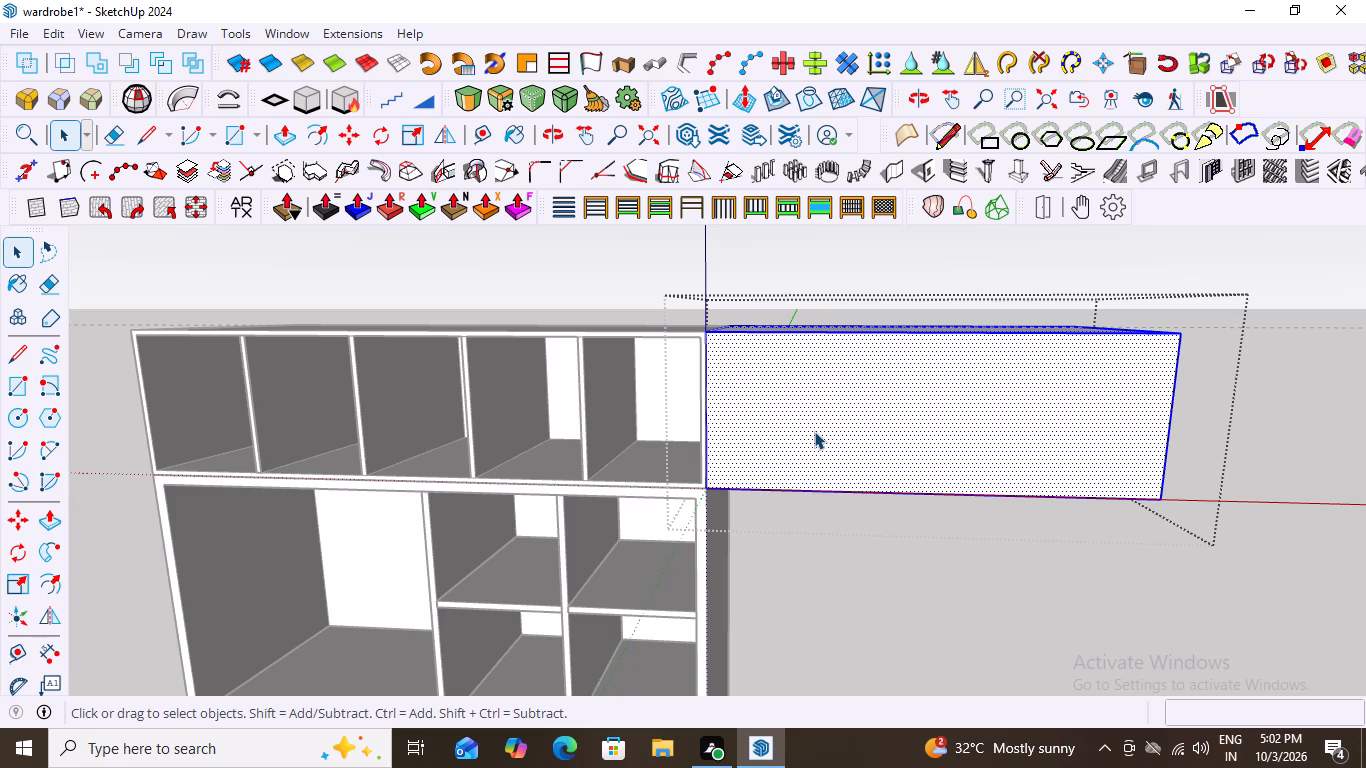
pyautogui.press('f')
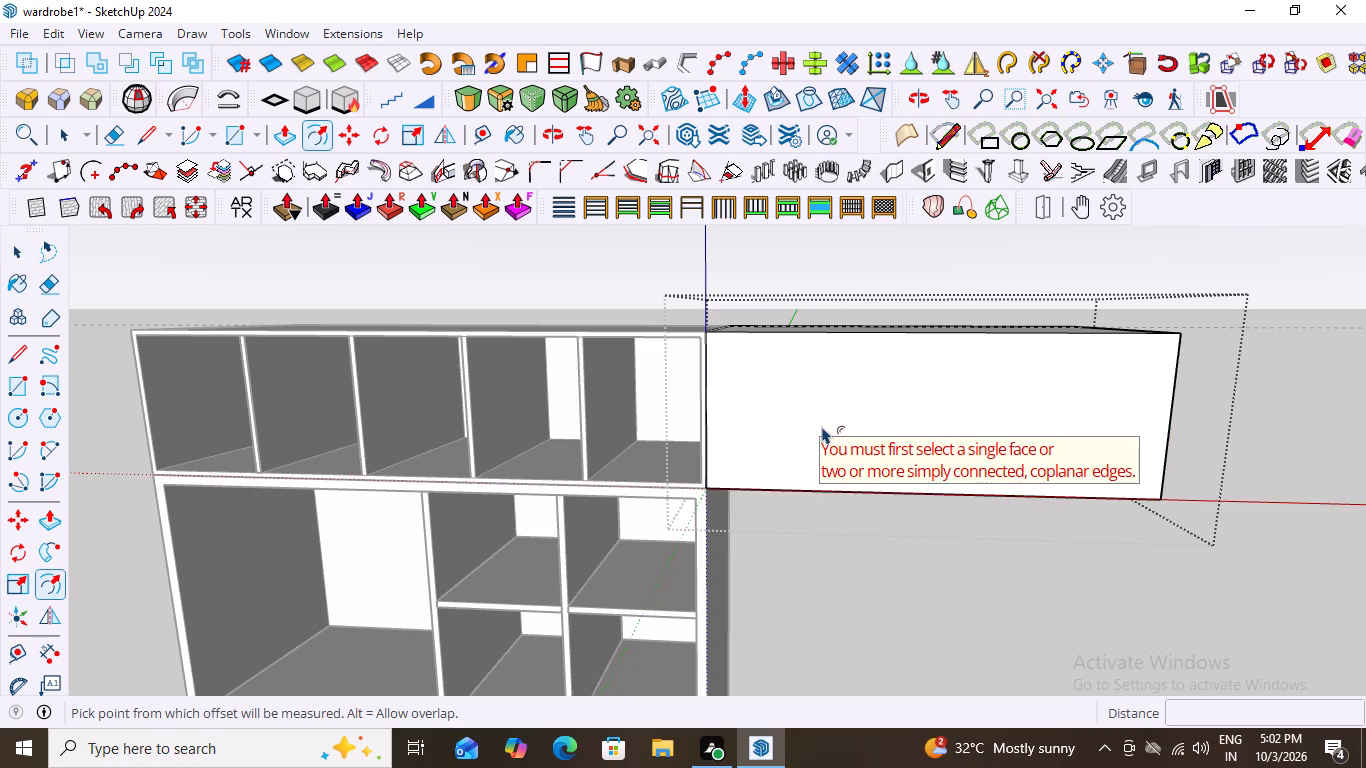
pyautogui.click(842, 332)
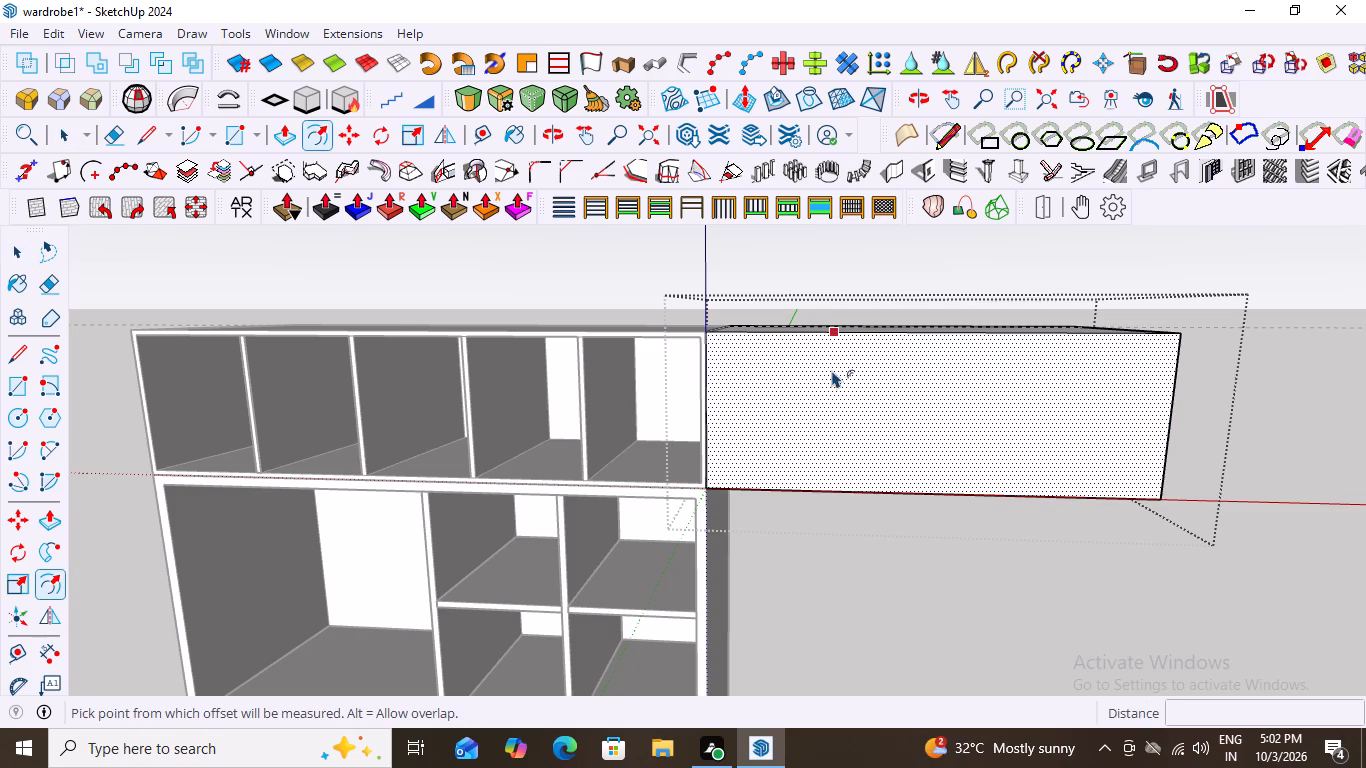
pyautogui.click(816, 410)
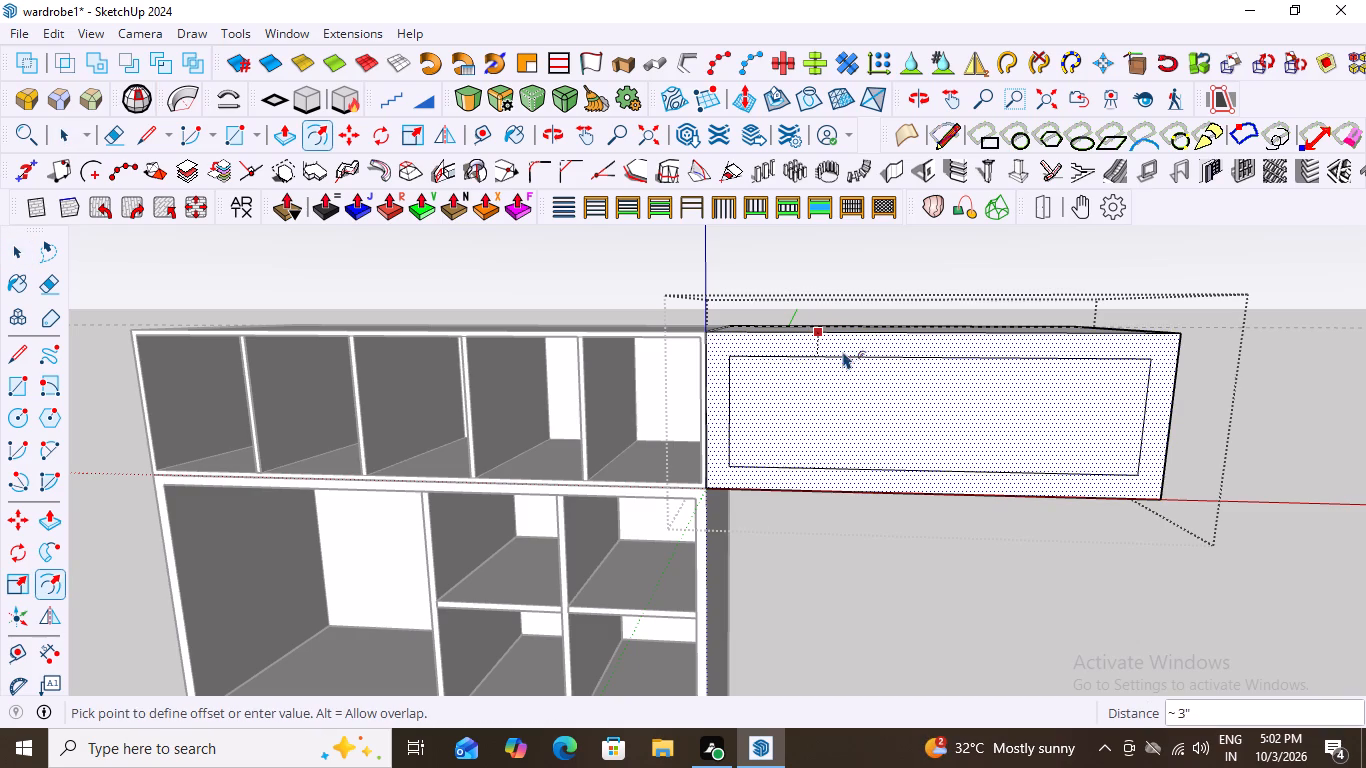
pyautogui.press('1')
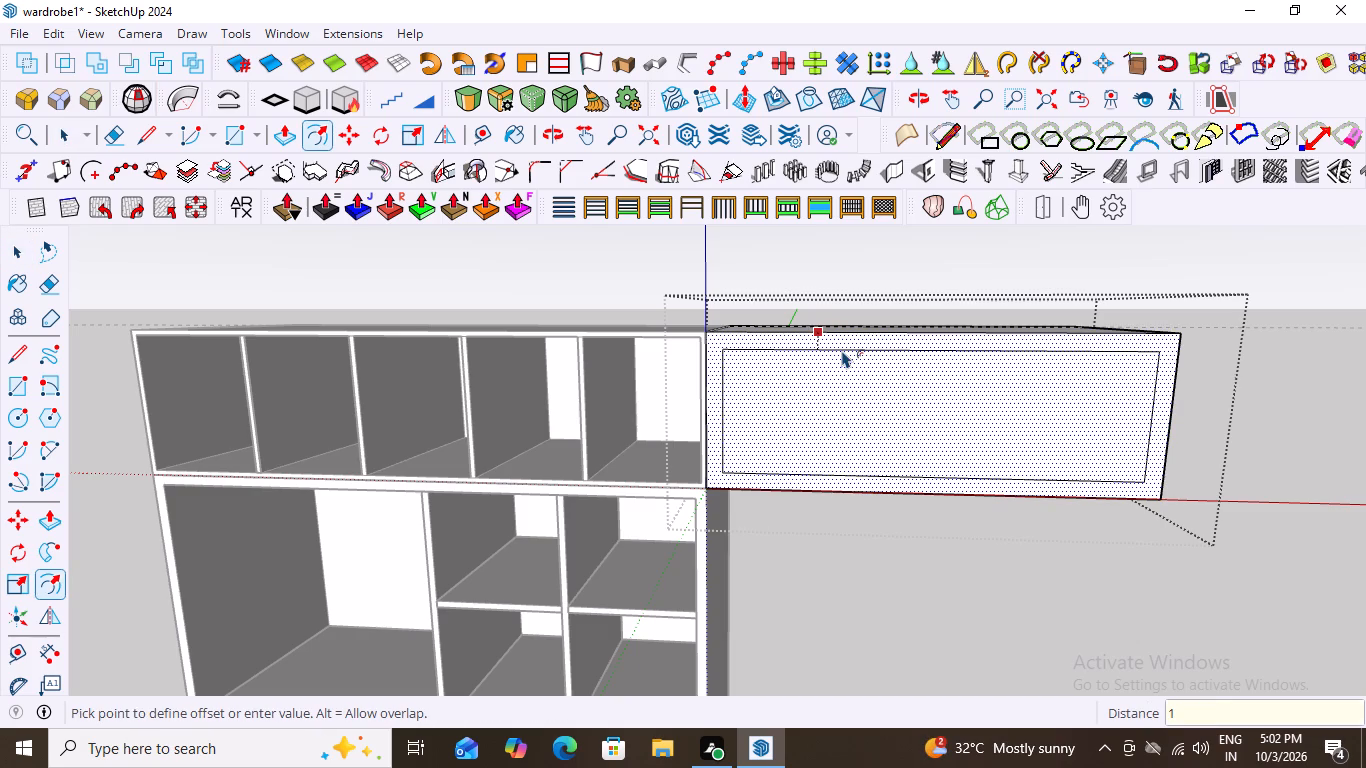
pyautogui.press('8')
pyautogui.write('mm')
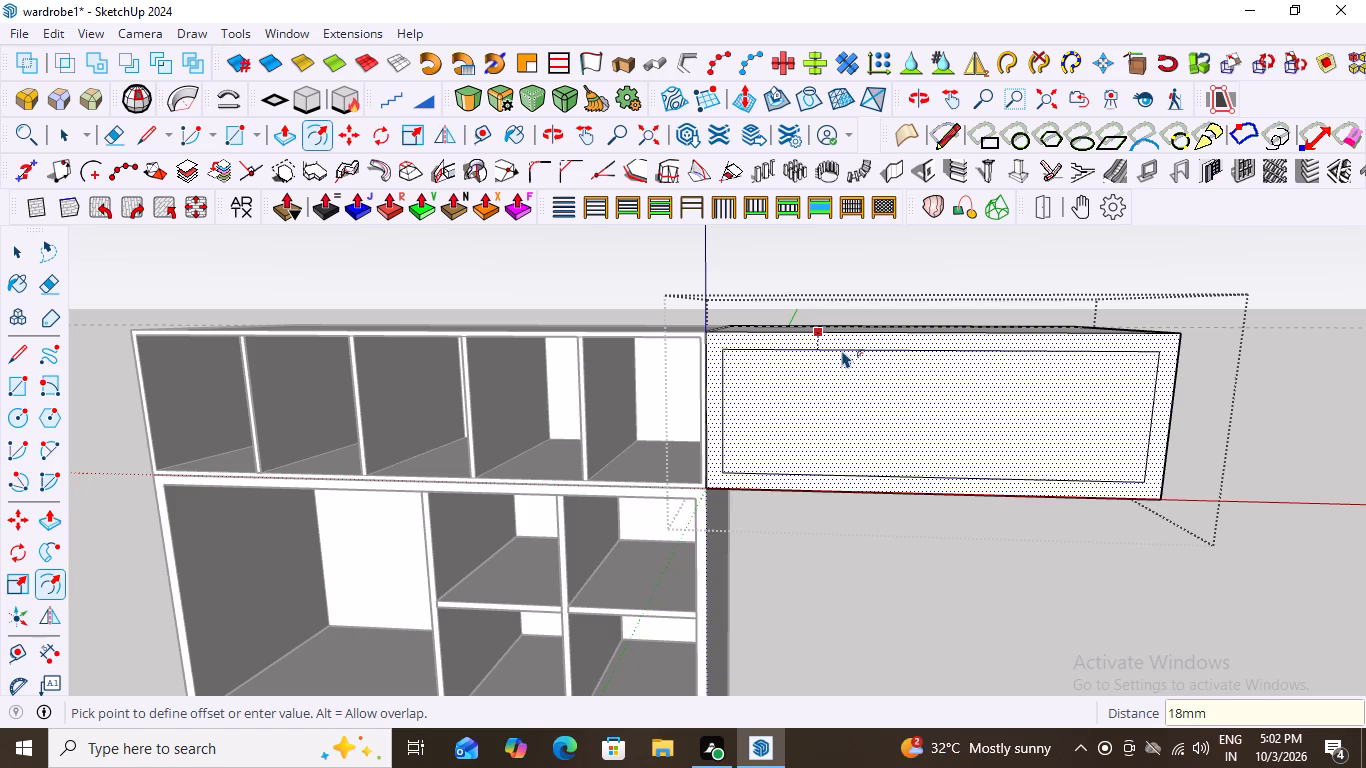
pyautogui.press('Return')
pyautogui.press('space')
pyautogui.click(920, 563)
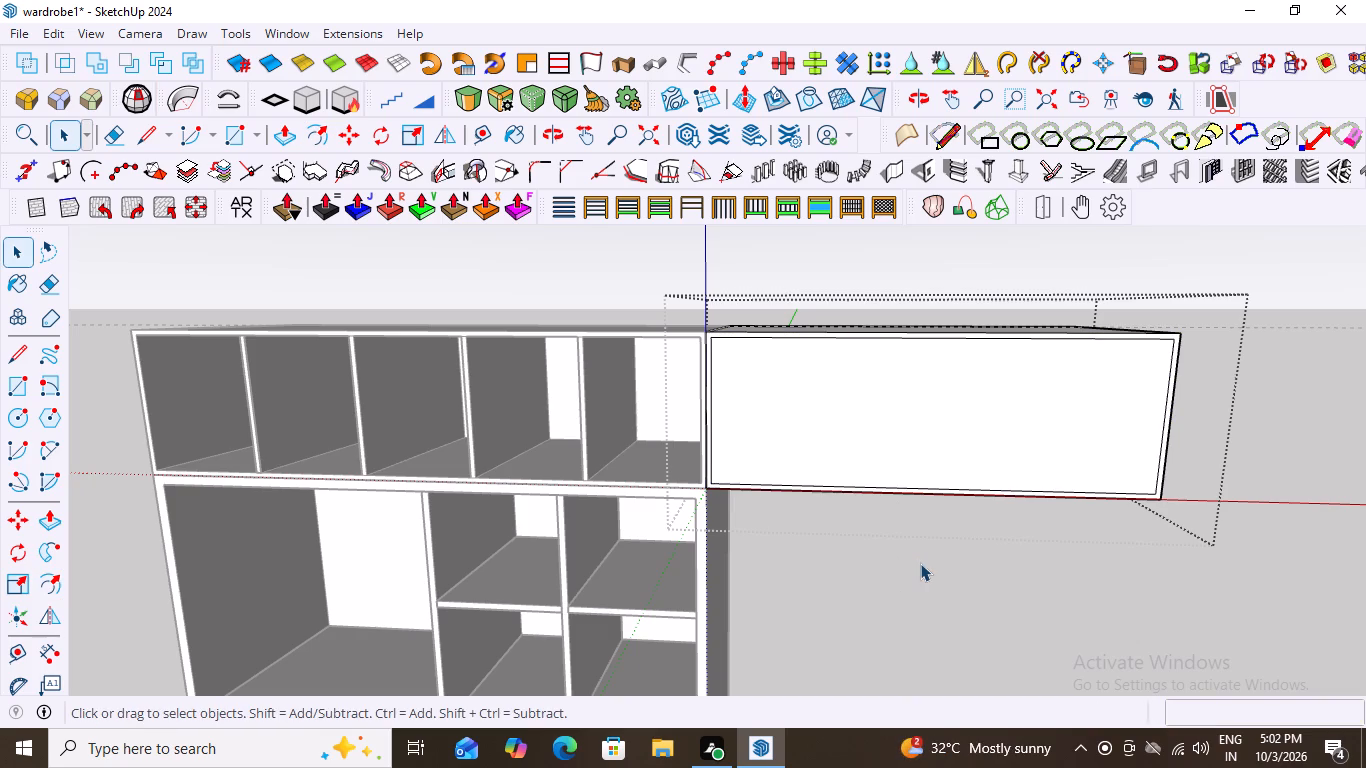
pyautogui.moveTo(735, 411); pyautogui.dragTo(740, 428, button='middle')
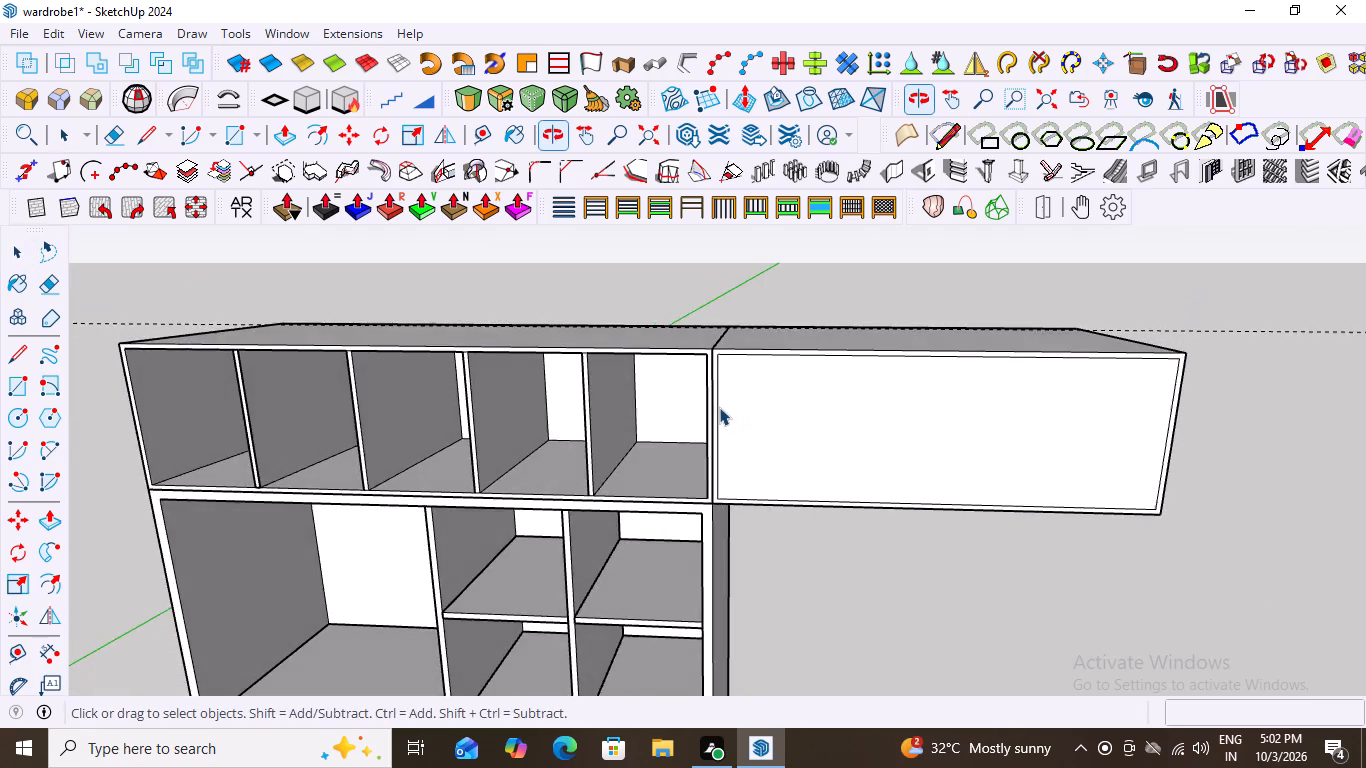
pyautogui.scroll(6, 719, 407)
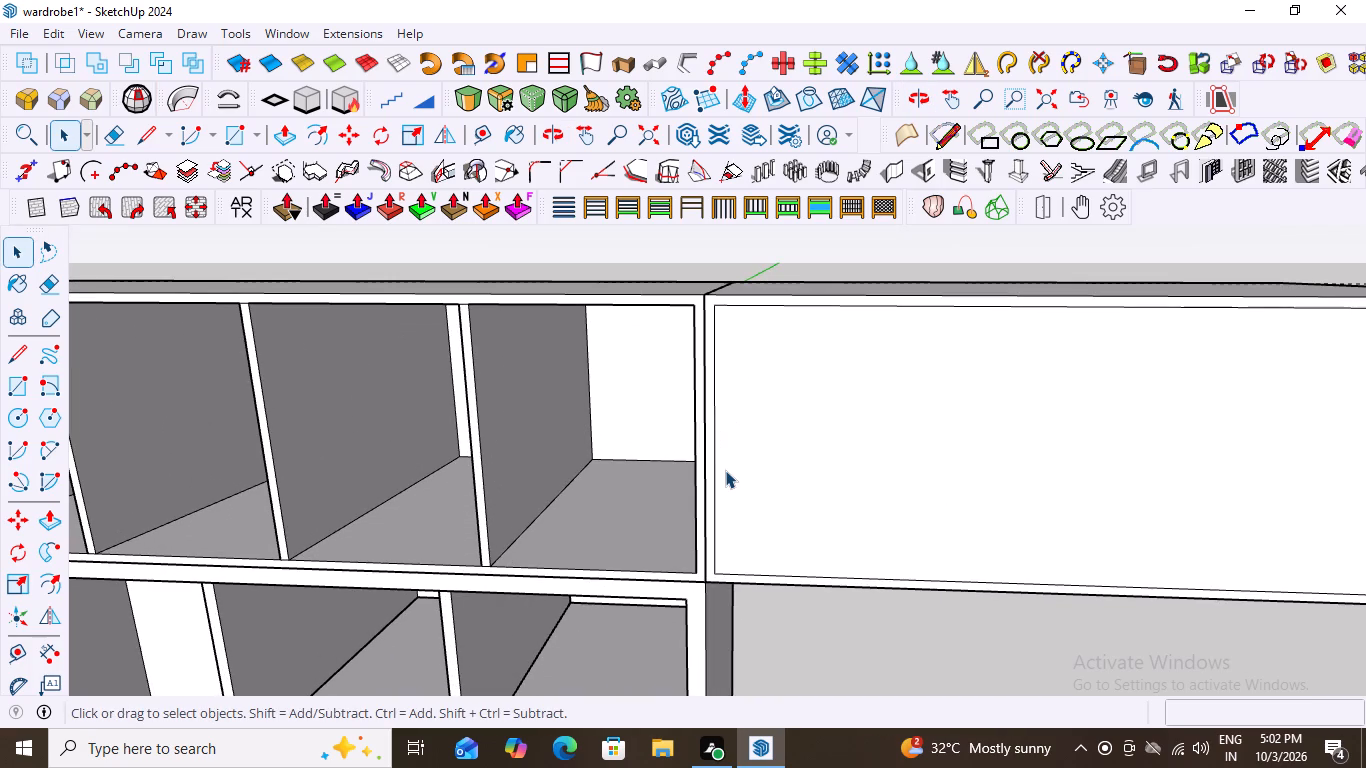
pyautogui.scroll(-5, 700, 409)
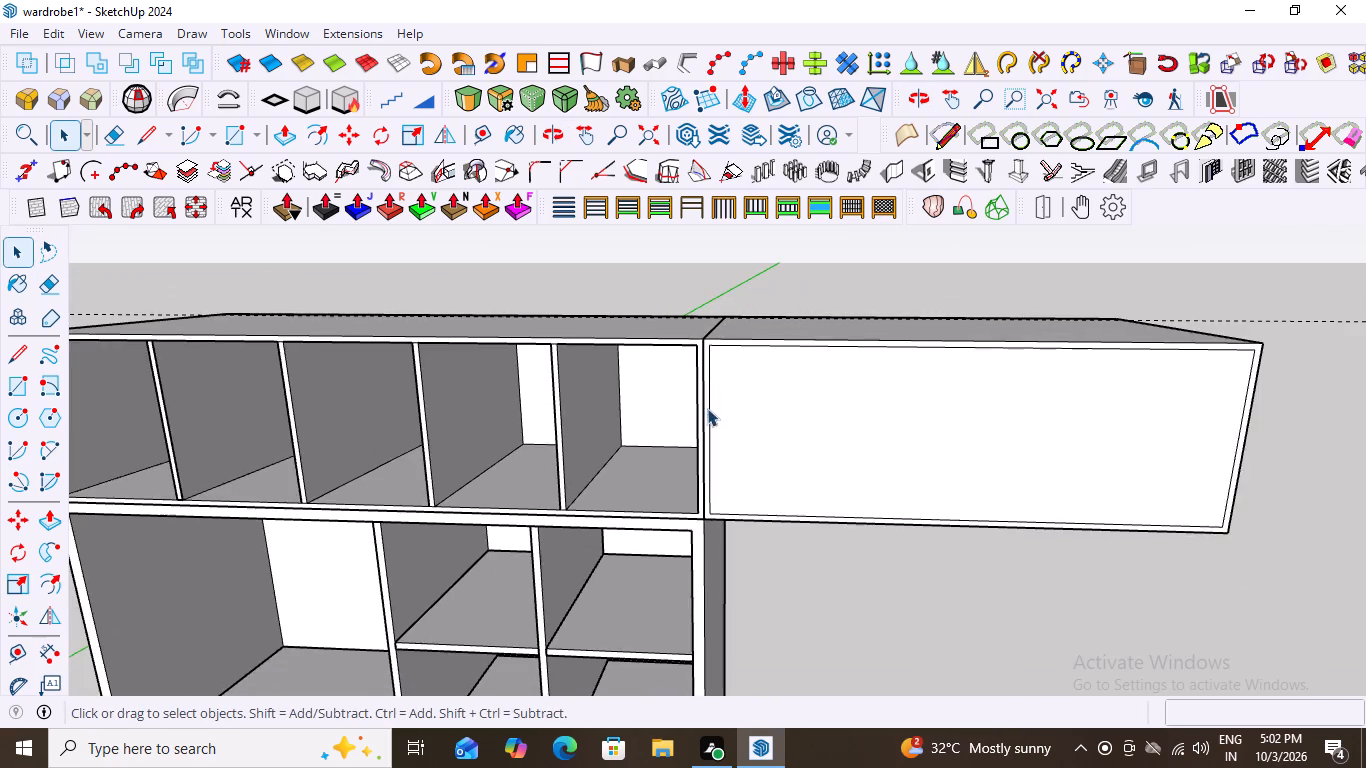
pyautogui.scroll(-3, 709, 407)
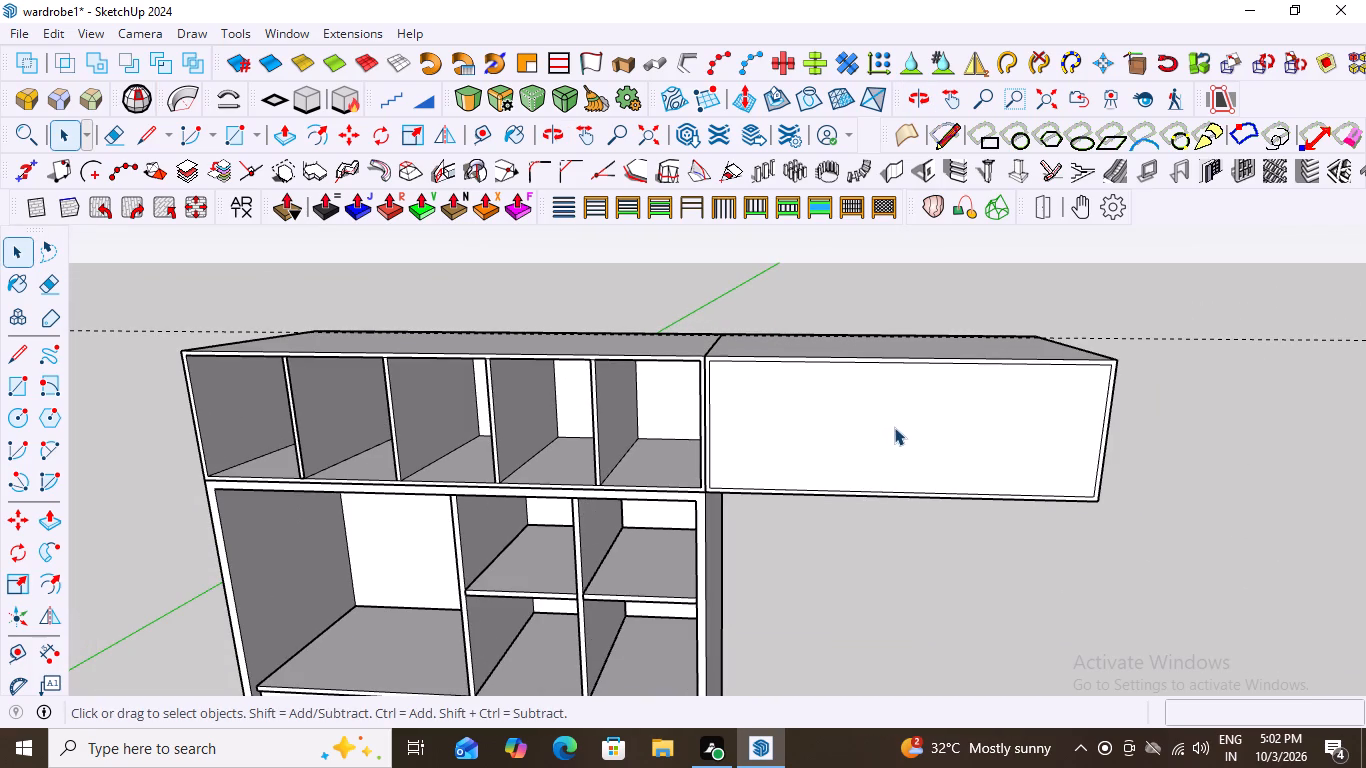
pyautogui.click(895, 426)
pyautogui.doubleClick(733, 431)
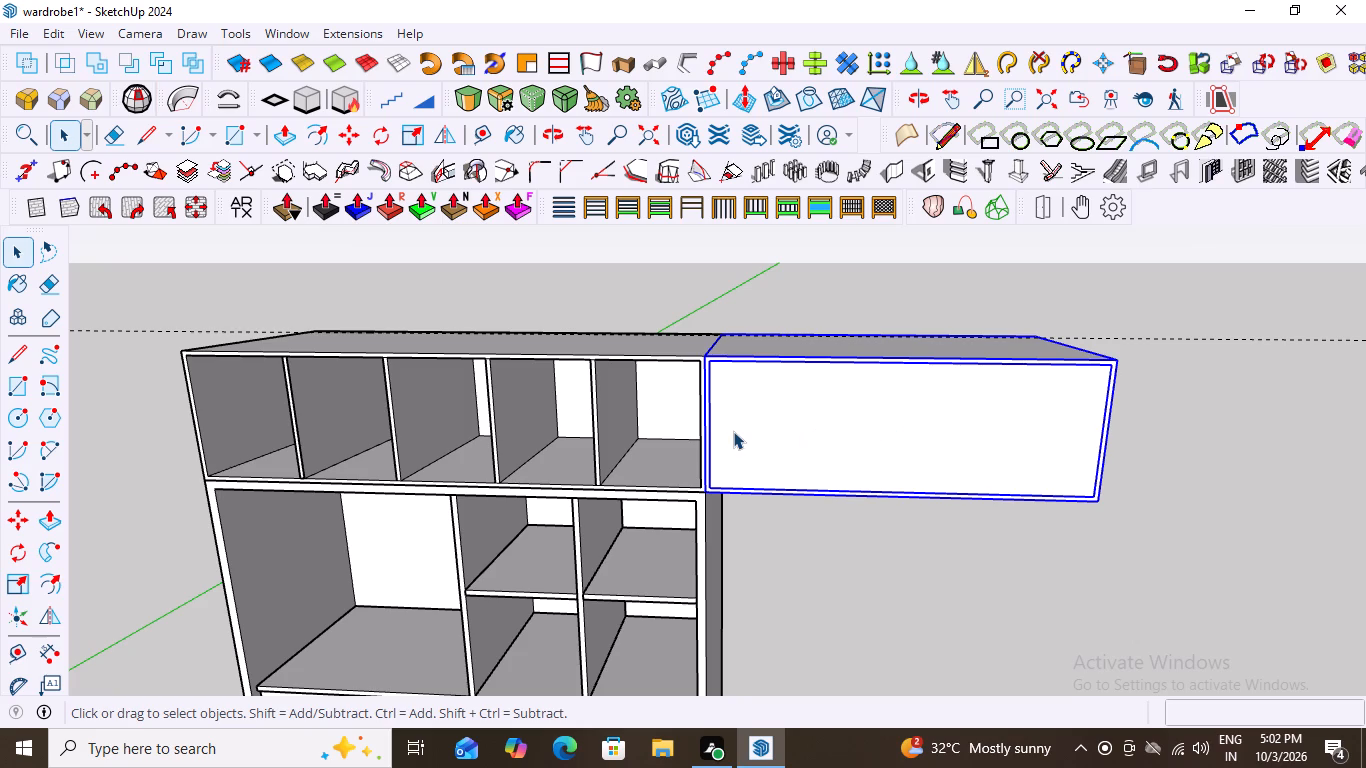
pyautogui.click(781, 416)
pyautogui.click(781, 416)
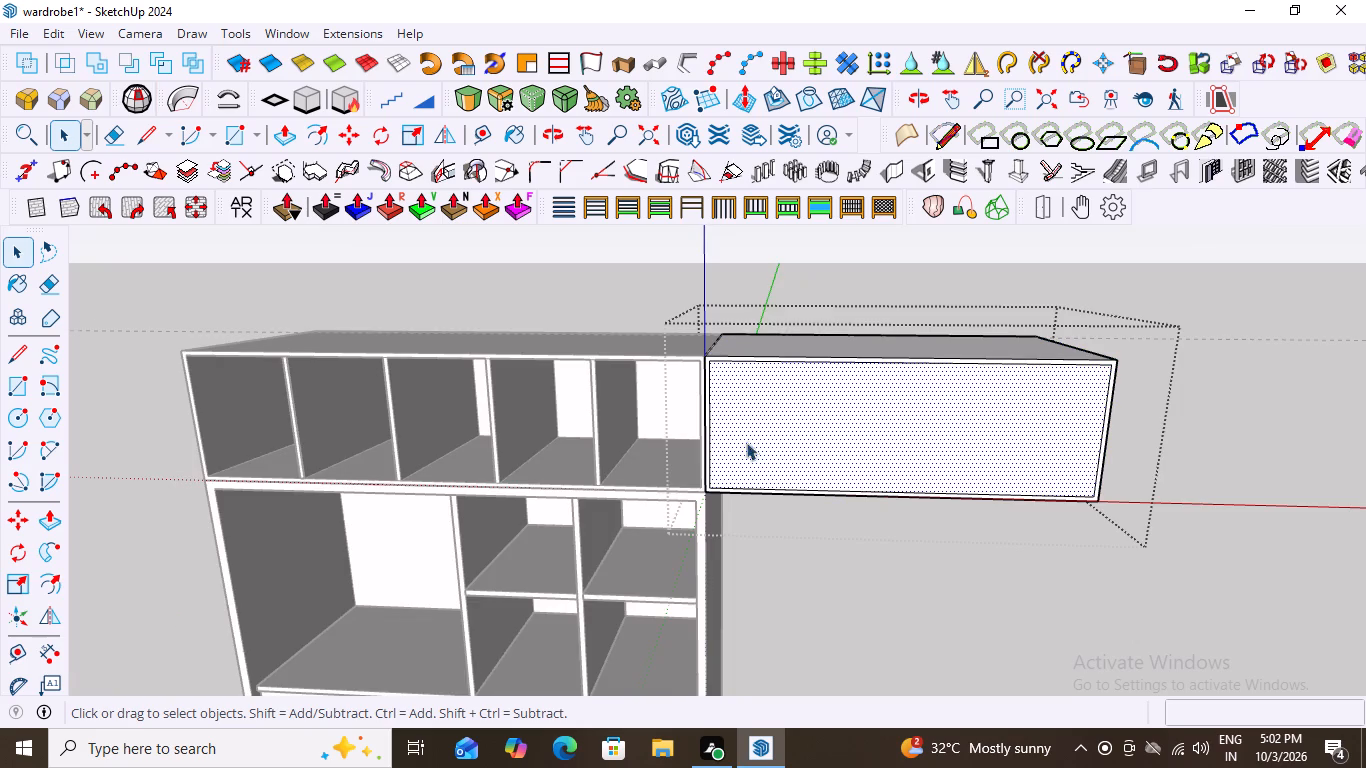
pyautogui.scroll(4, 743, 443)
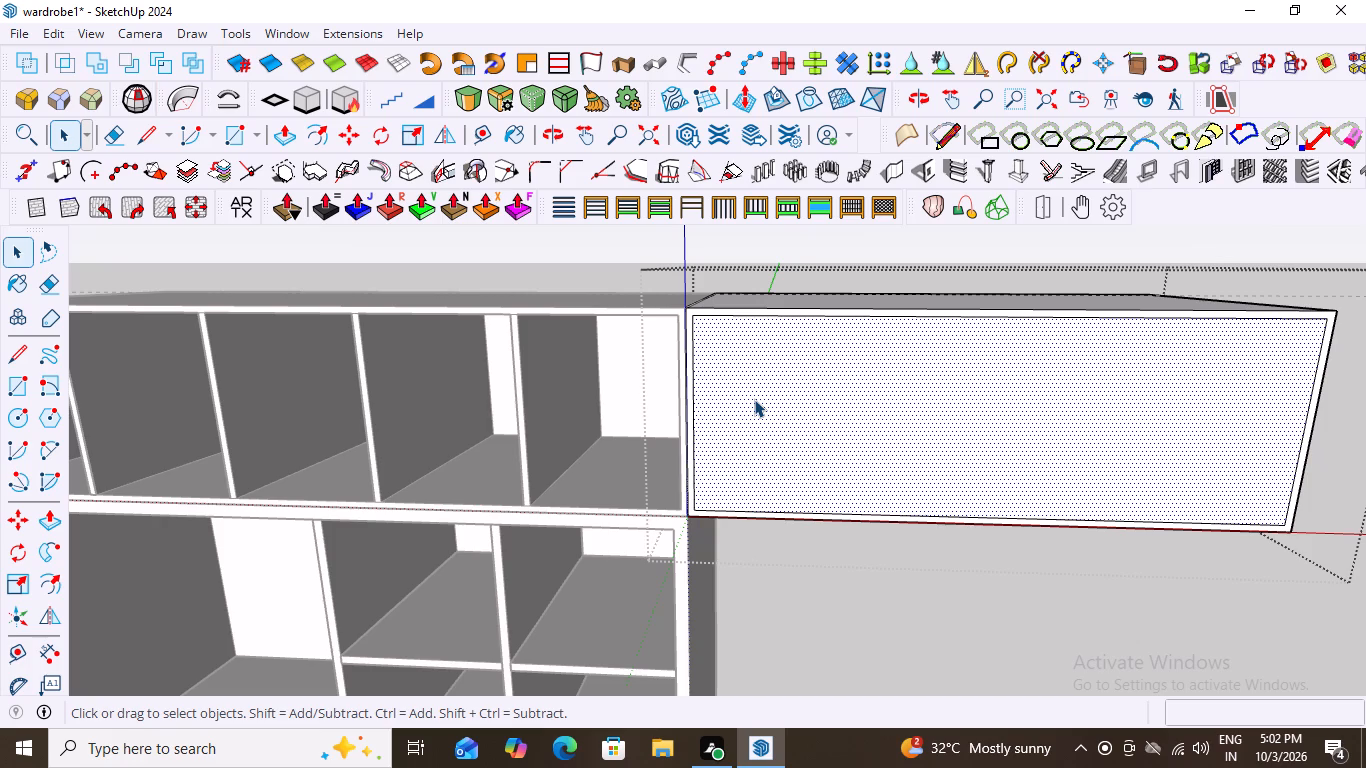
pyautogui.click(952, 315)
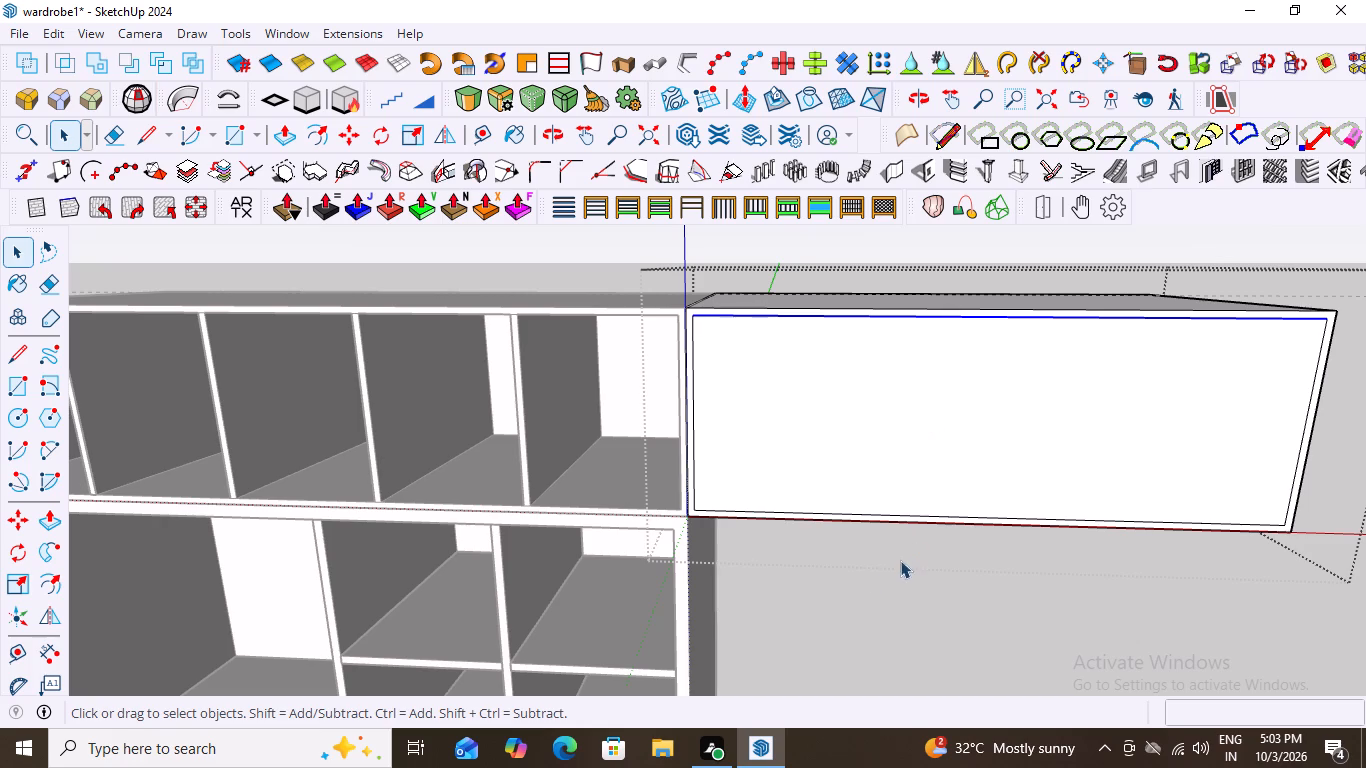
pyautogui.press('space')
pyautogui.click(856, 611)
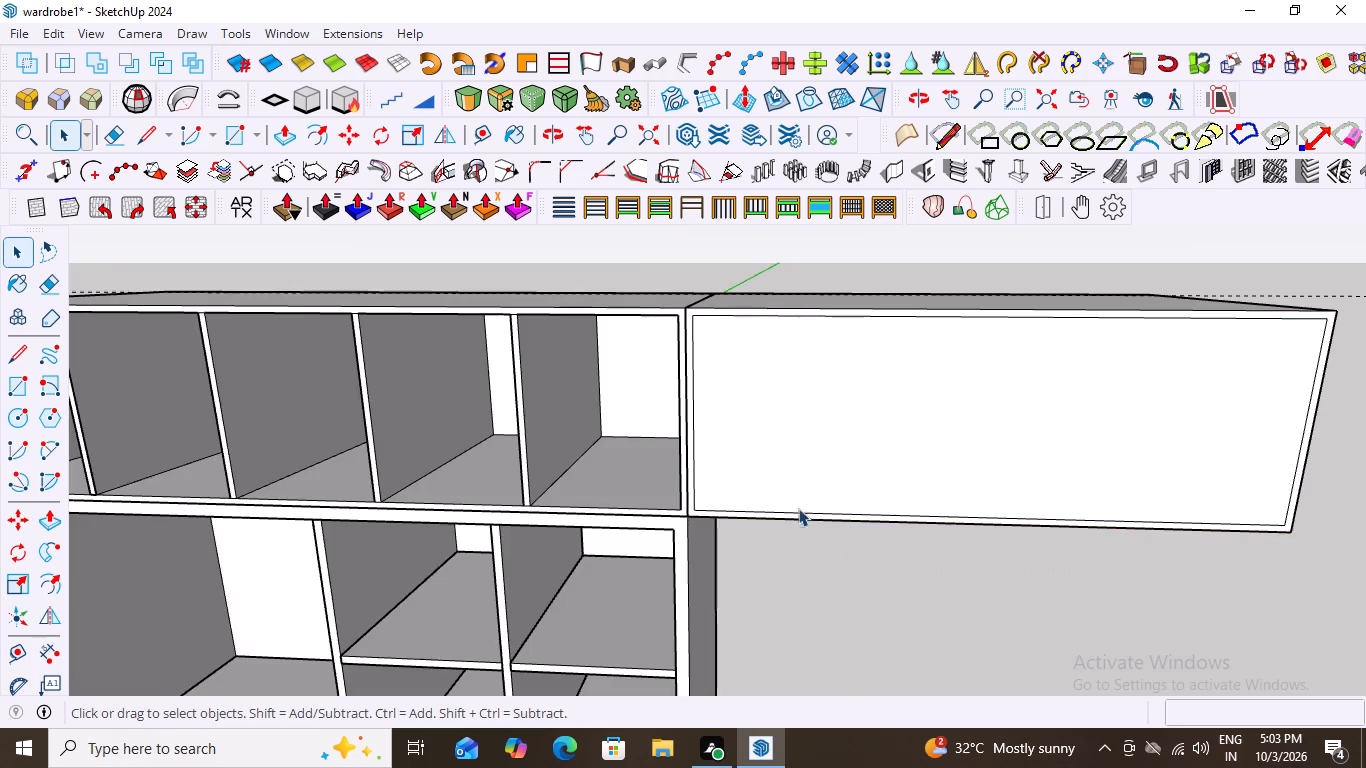
# Draw a line about 1/2" long from the upper inner corner of the side loft's front outline to the edge adjoining the compartment loft.
pyautogui.scroll(3, 699, 389)
pyautogui.scroll(-5, 702, 388)
pyautogui.scroll(2, 688, 306)
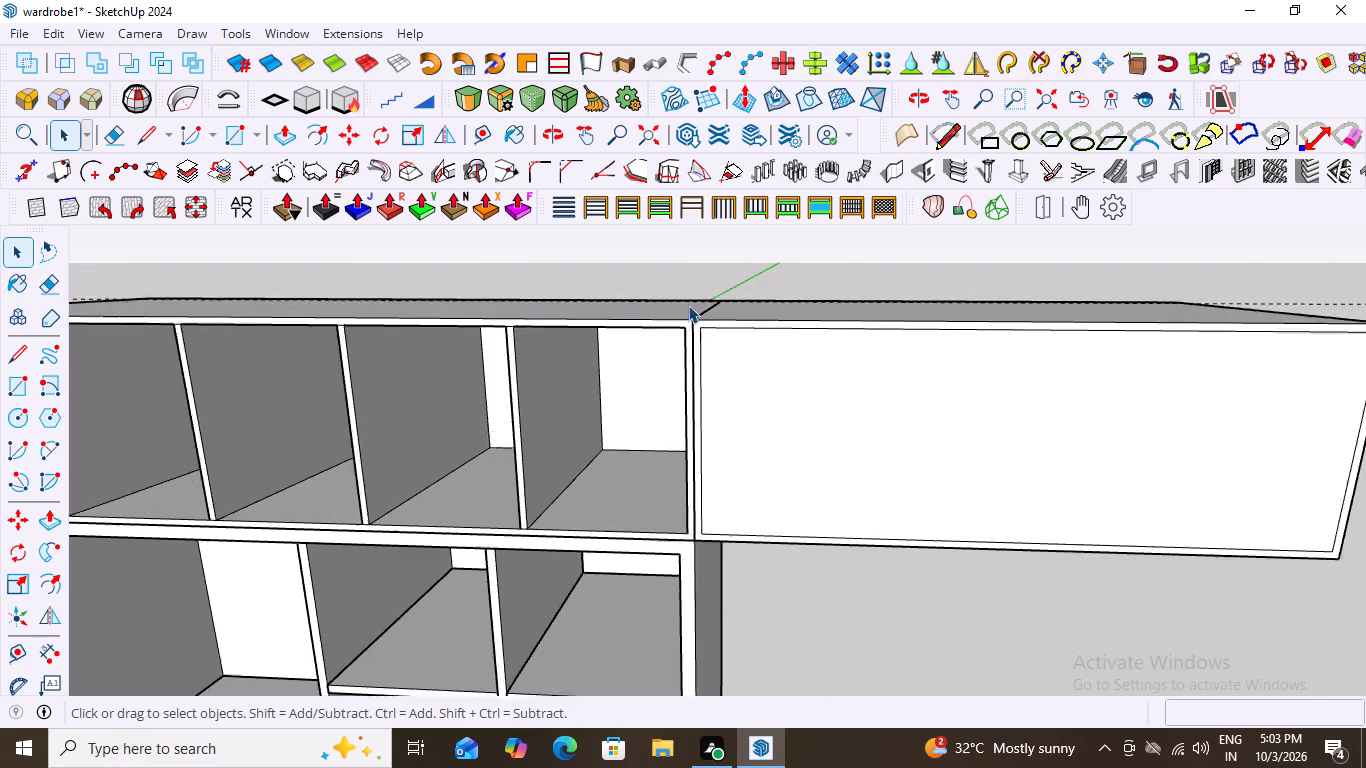
pyautogui.scroll(4, 688, 305)
pyautogui.press('l')
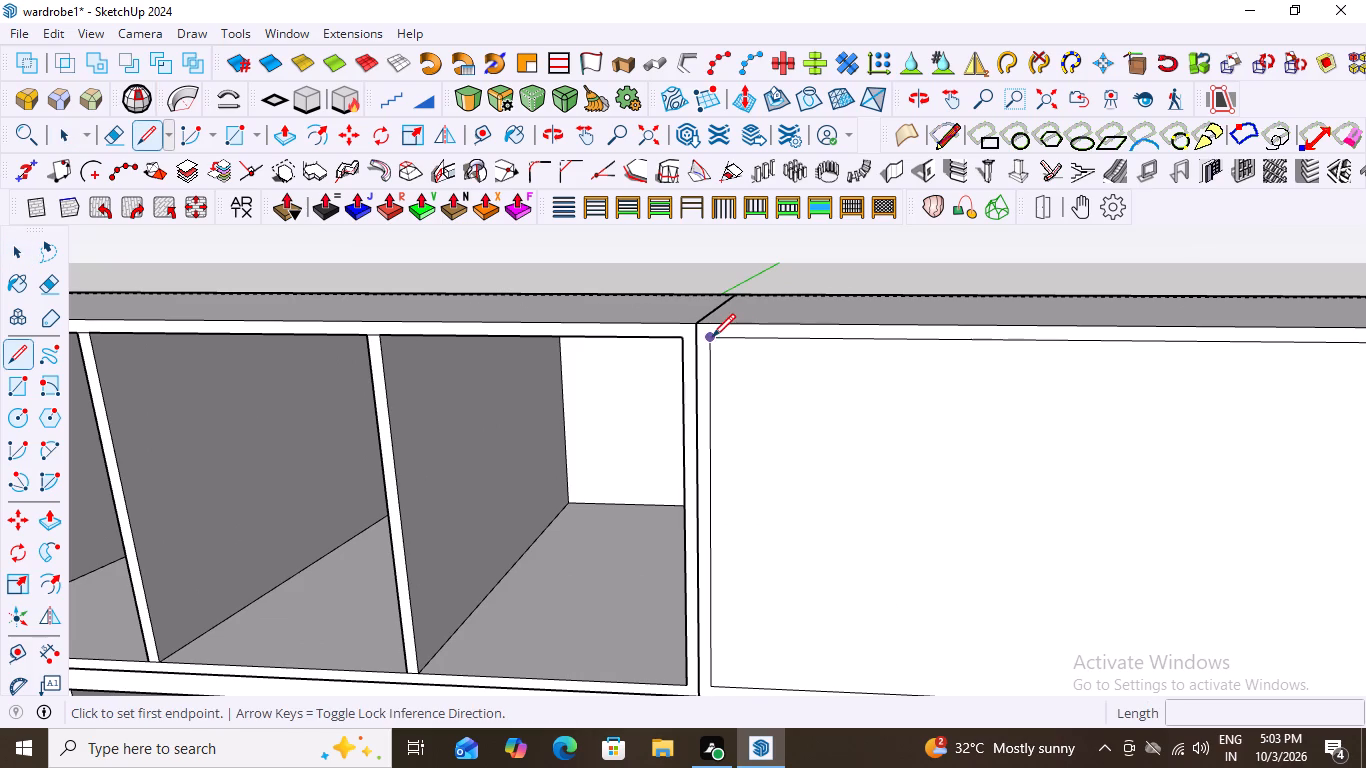
pyautogui.click(708, 340)
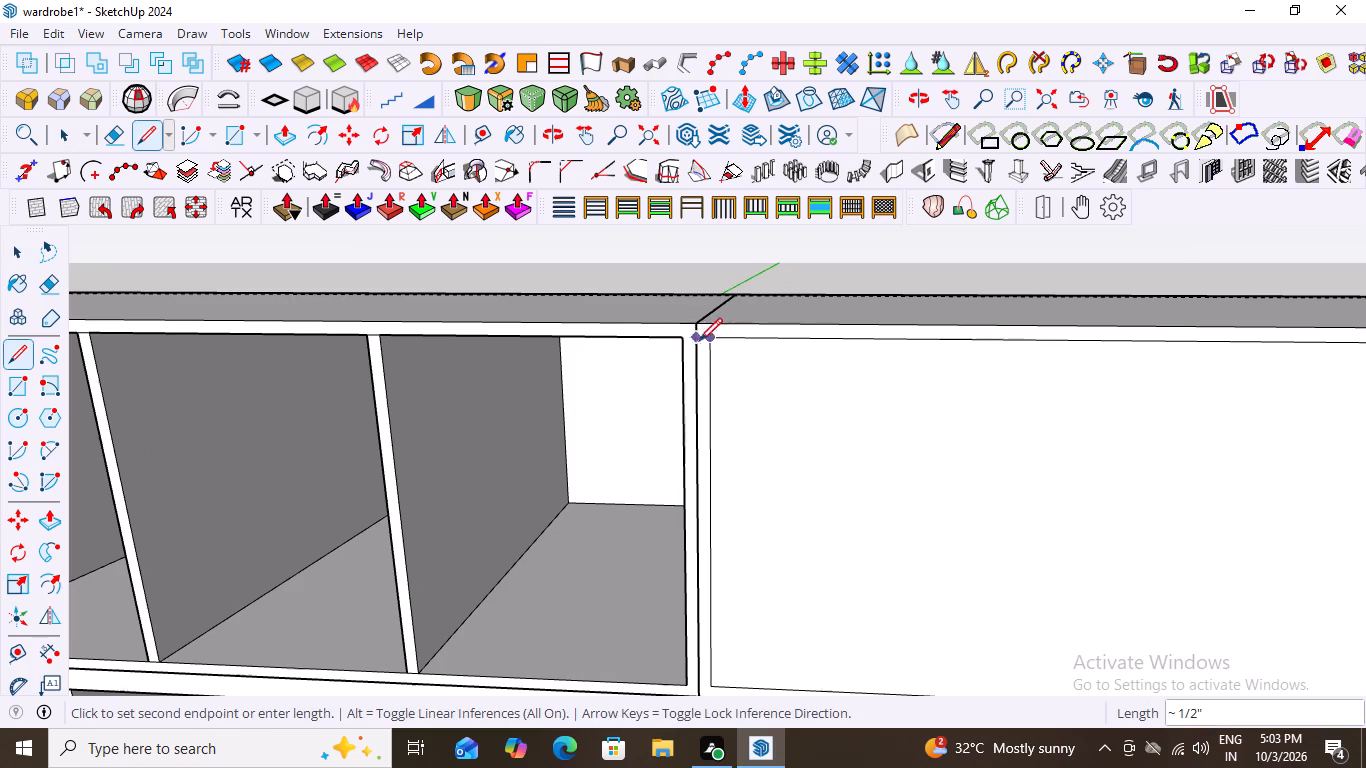
pyautogui.scroll(10, 717, 361)
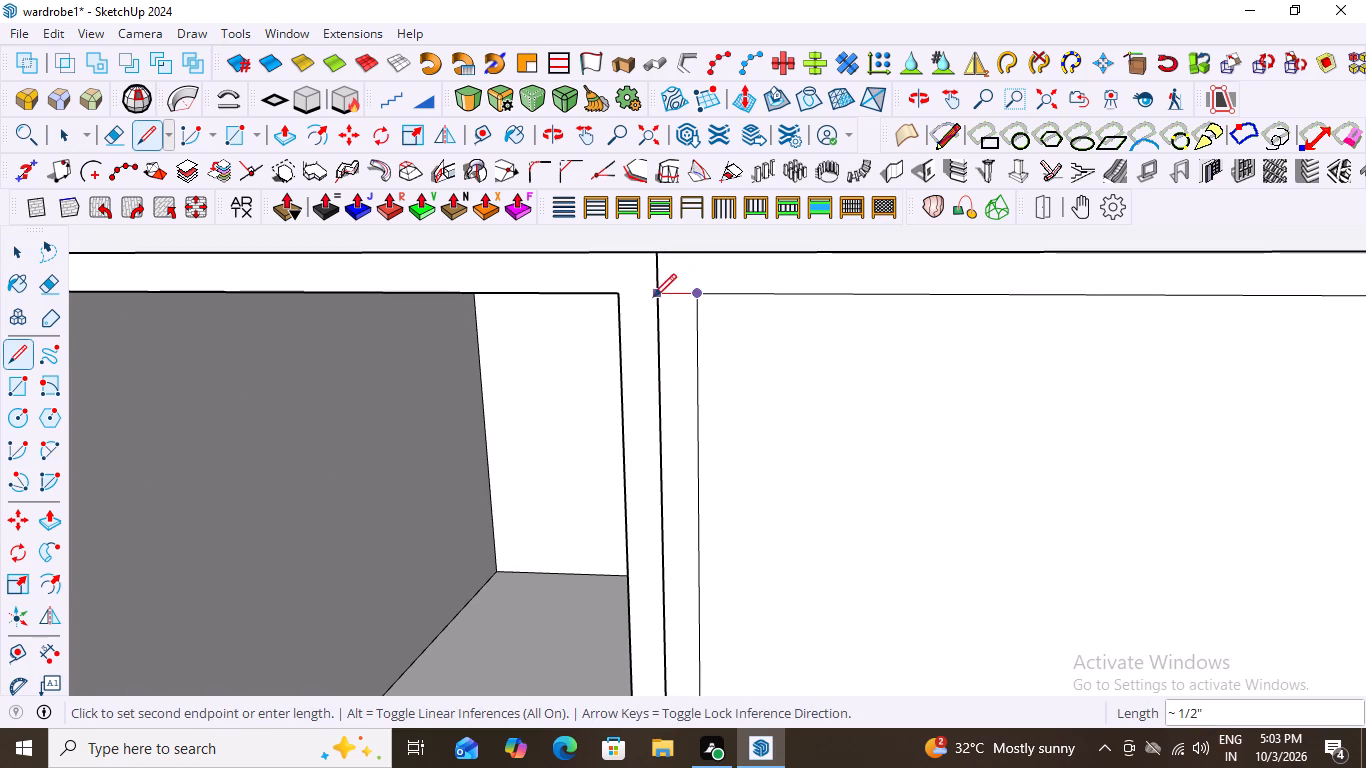
pyautogui.click(655, 297)
pyautogui.scroll(-9, 781, 331)
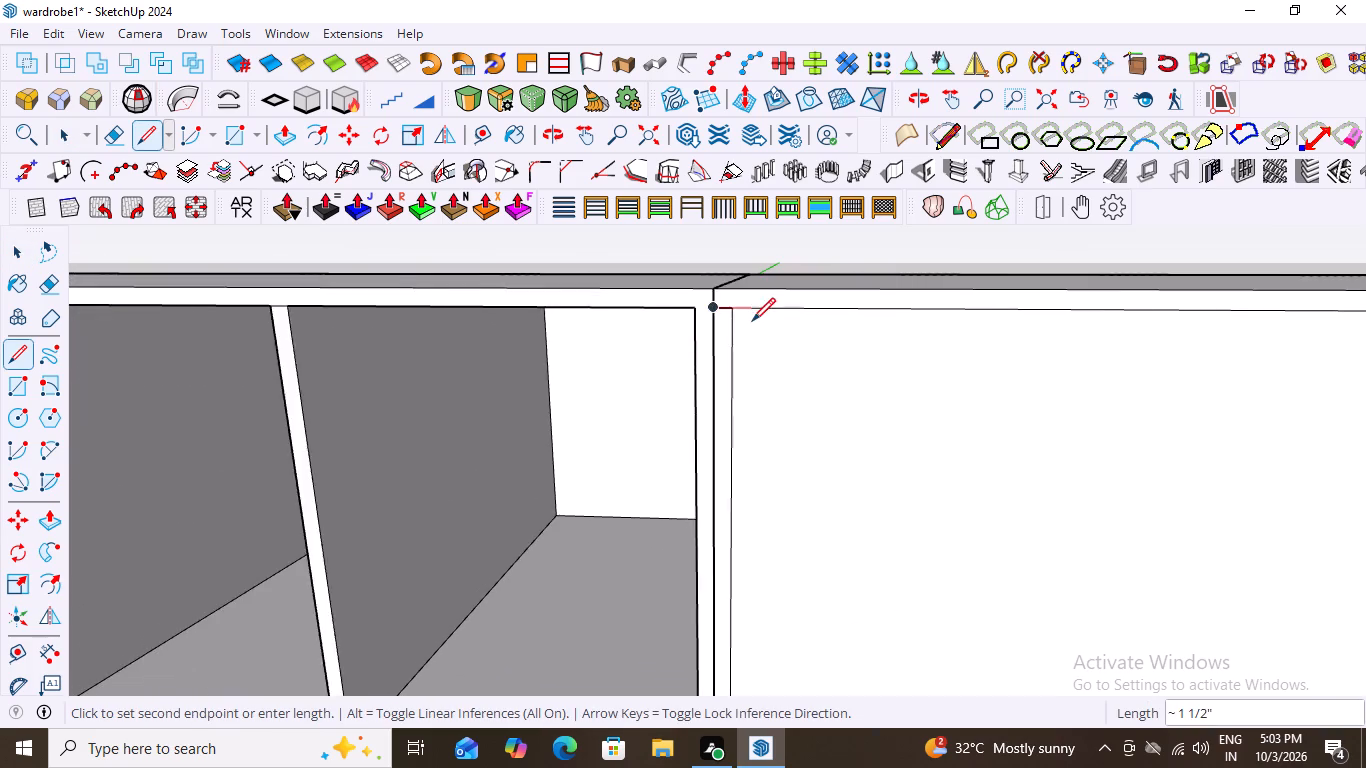
pyautogui.scroll(-6, 752, 321)
pyautogui.press('space')
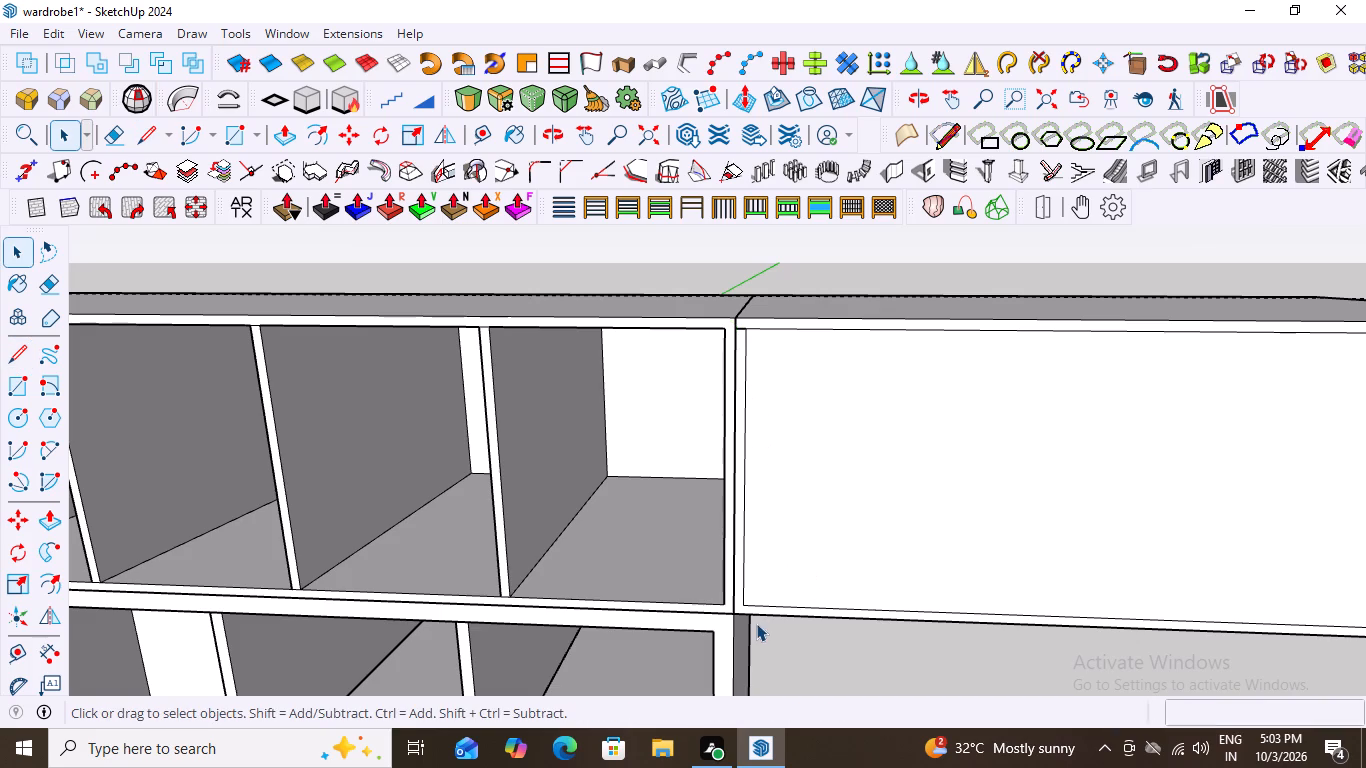
# Draw a line about 1/2" long from the lower inner corner of the side loft's front outline to the edge adjoining the compartment loft.
pyautogui.scroll(5, 756, 621)
pyautogui.press('l')
pyautogui.scroll(8, 723, 616)
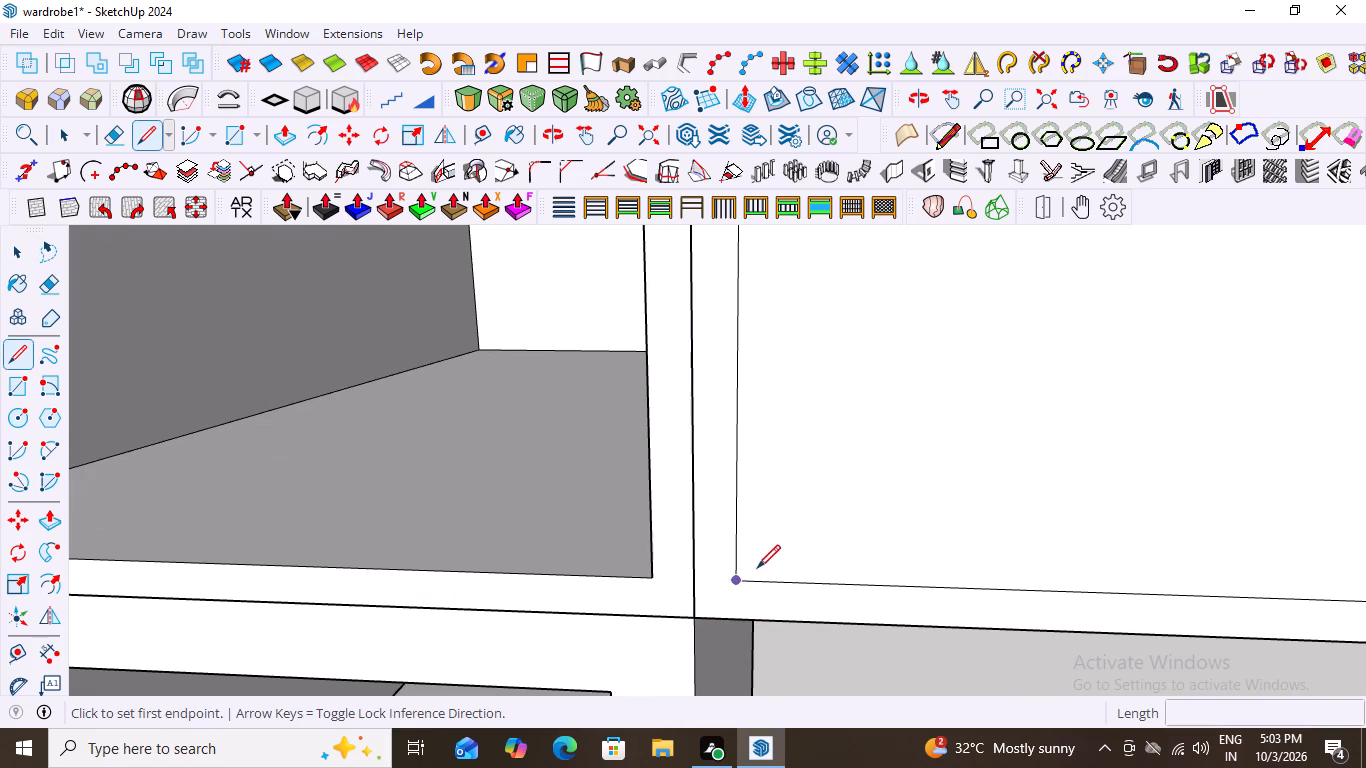
pyautogui.click(738, 580)
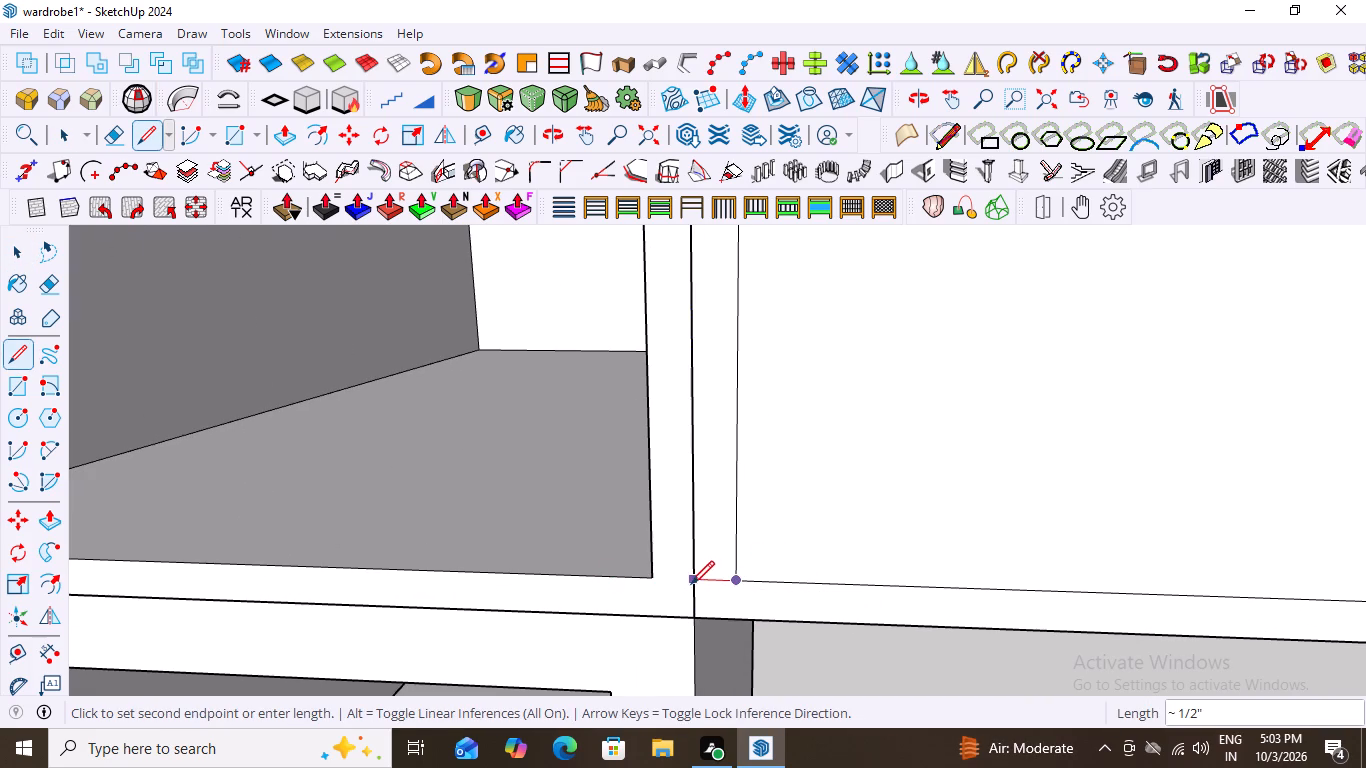
pyautogui.click(697, 580)
pyautogui.scroll(-12, 803, 520)
pyautogui.press('space')
pyautogui.scroll(-4, 854, 612)
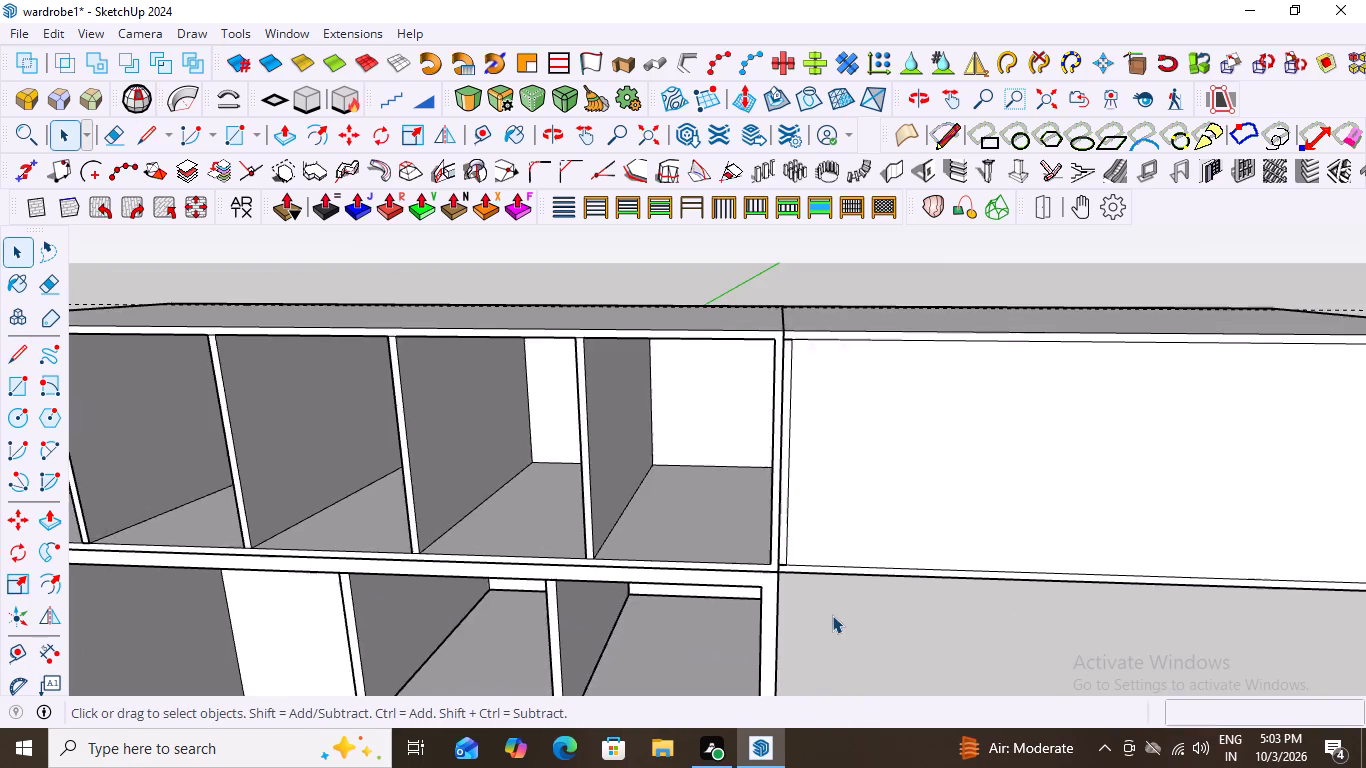
pyautogui.scroll(-1, 832, 615)
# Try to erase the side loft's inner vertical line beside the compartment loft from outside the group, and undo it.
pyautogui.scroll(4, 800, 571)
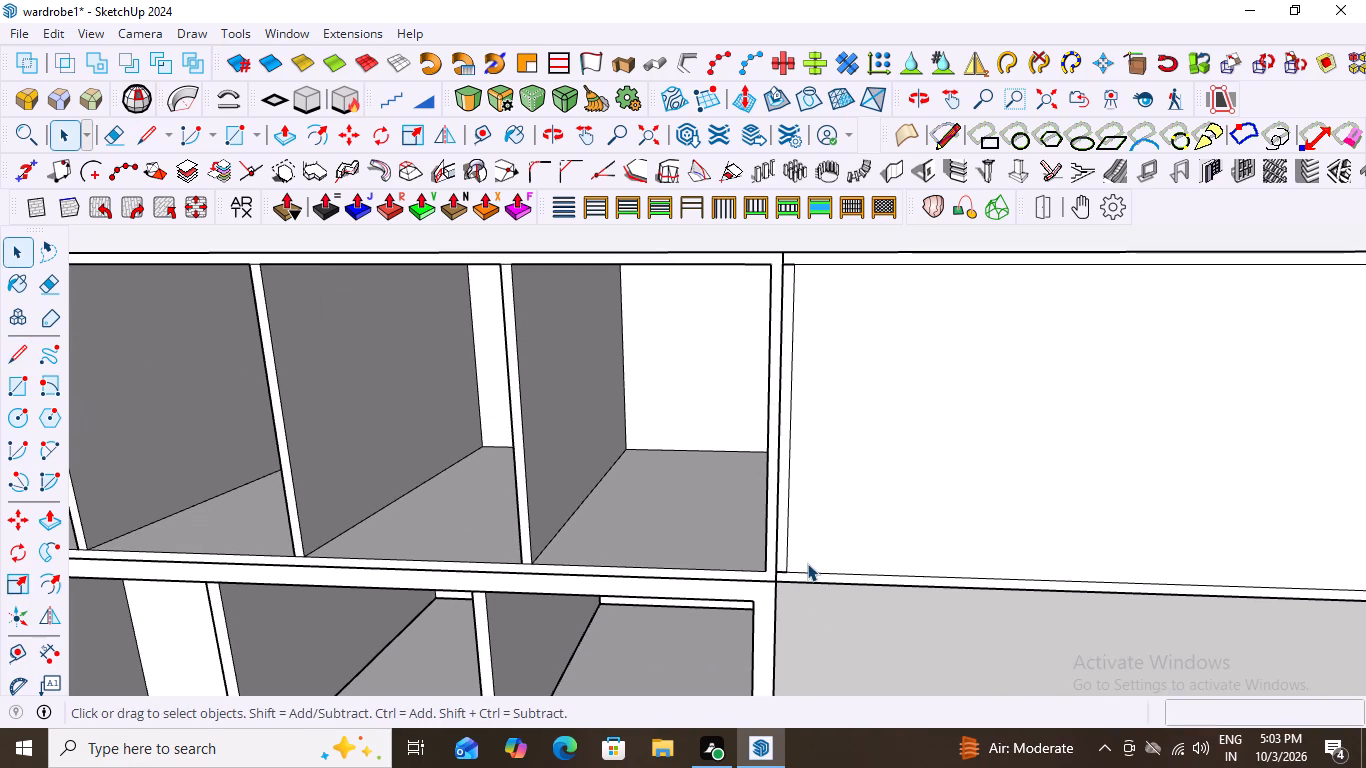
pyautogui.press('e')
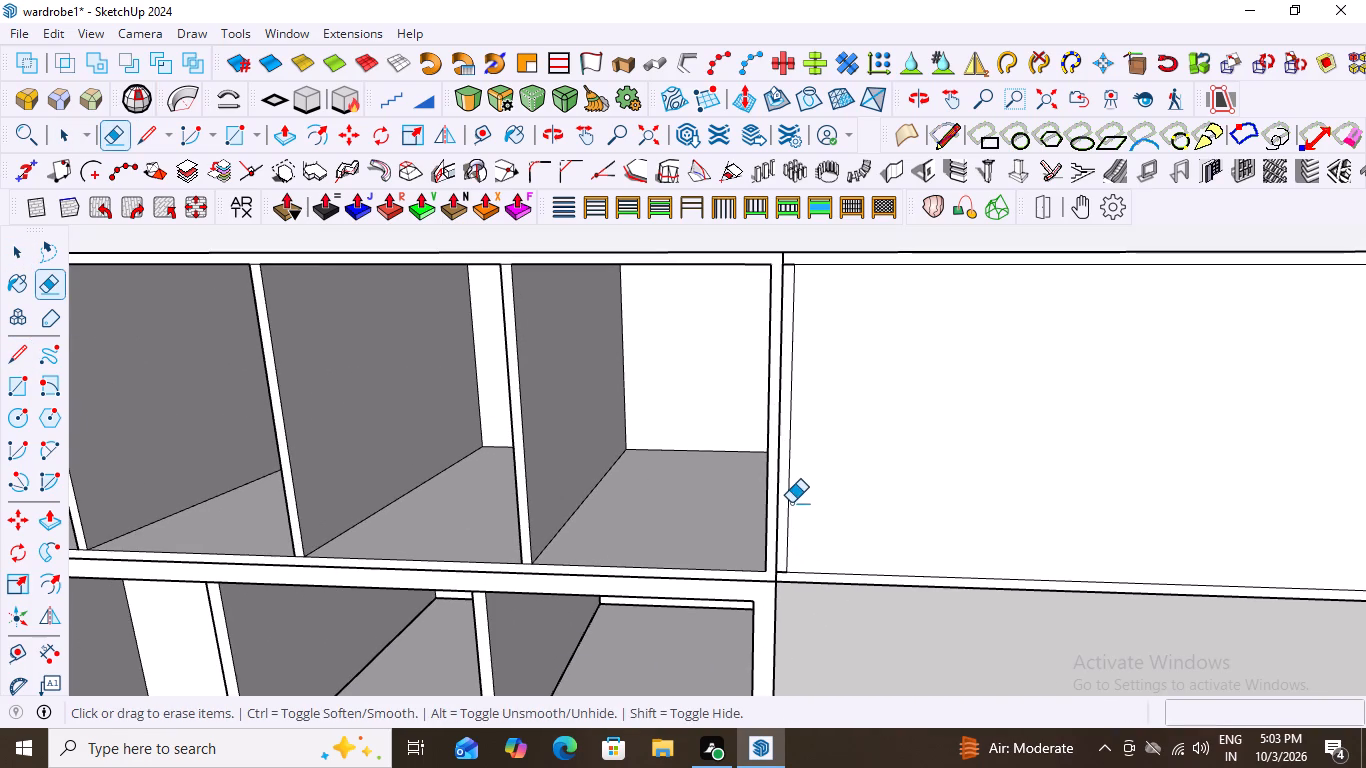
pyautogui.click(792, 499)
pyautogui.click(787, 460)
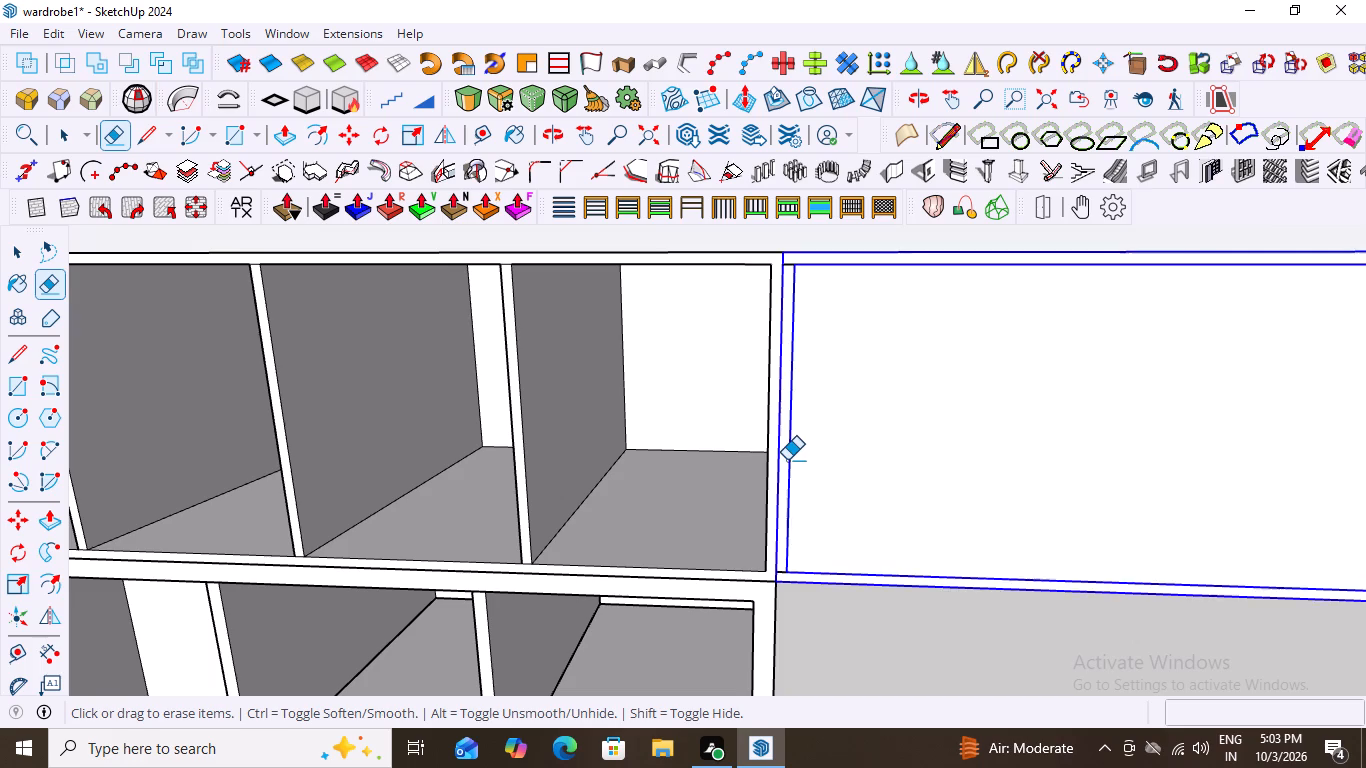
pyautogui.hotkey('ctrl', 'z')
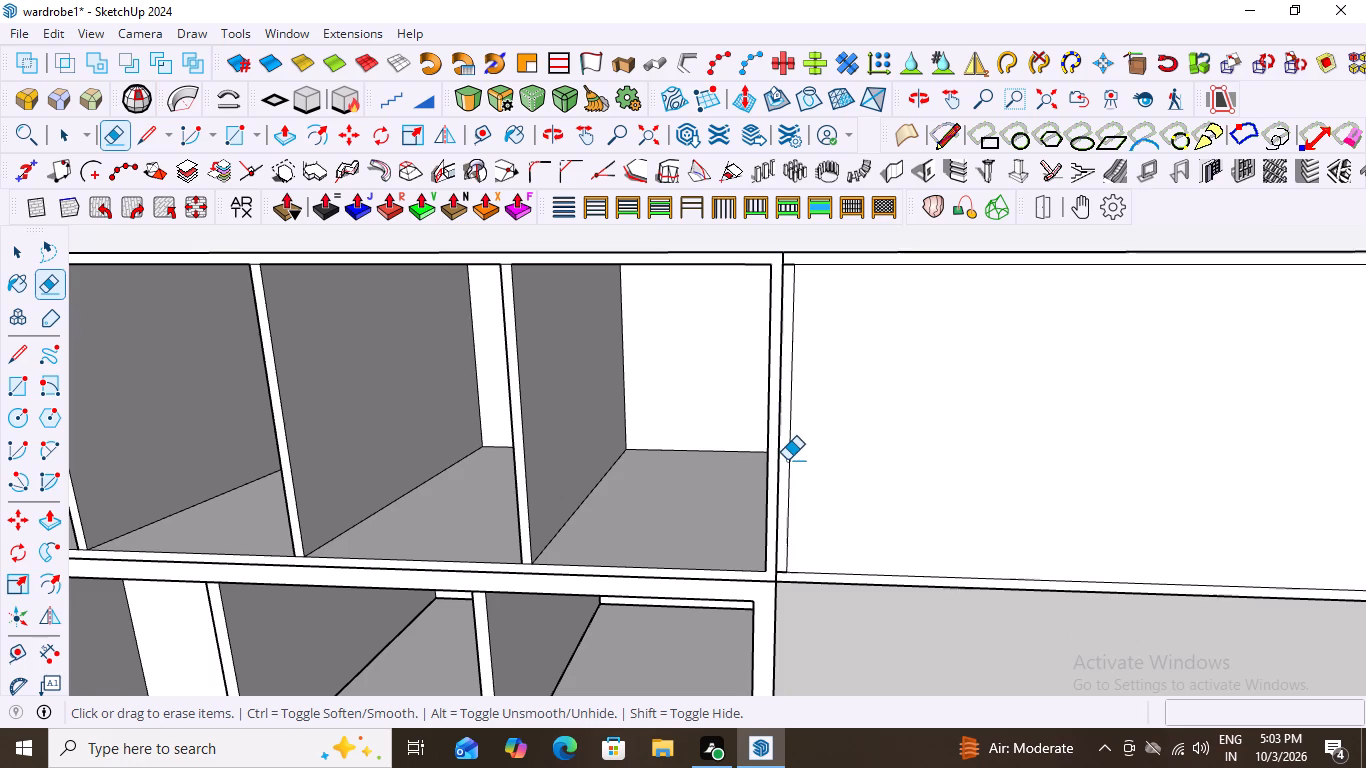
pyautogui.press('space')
# Inside the side loft group, delete the inner vertical line beside the compartment loft, and close the group.
pyautogui.scroll(-3, 793, 588)
pyautogui.scroll(11, 795, 355)
pyautogui.scroll(4, 765, 485)
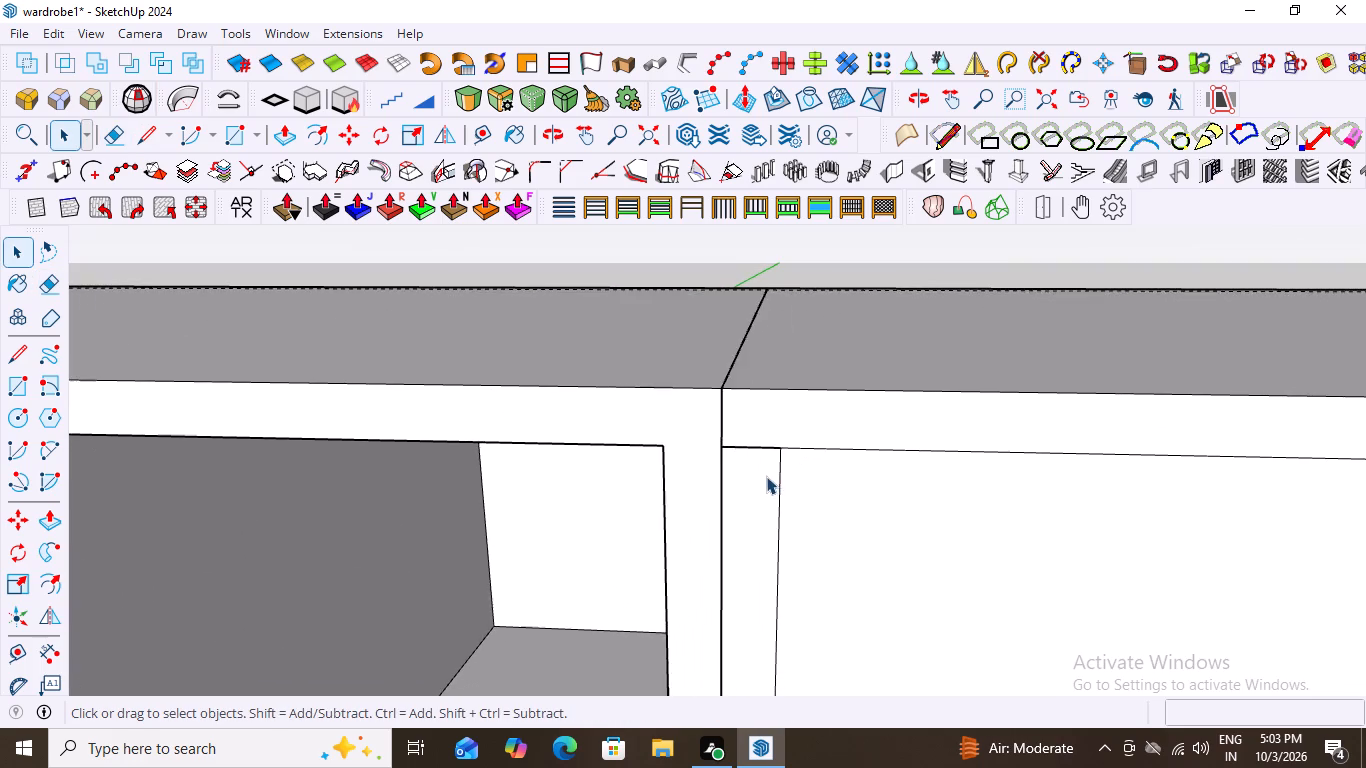
pyautogui.scroll(5, 766, 476)
pyautogui.click(788, 467)
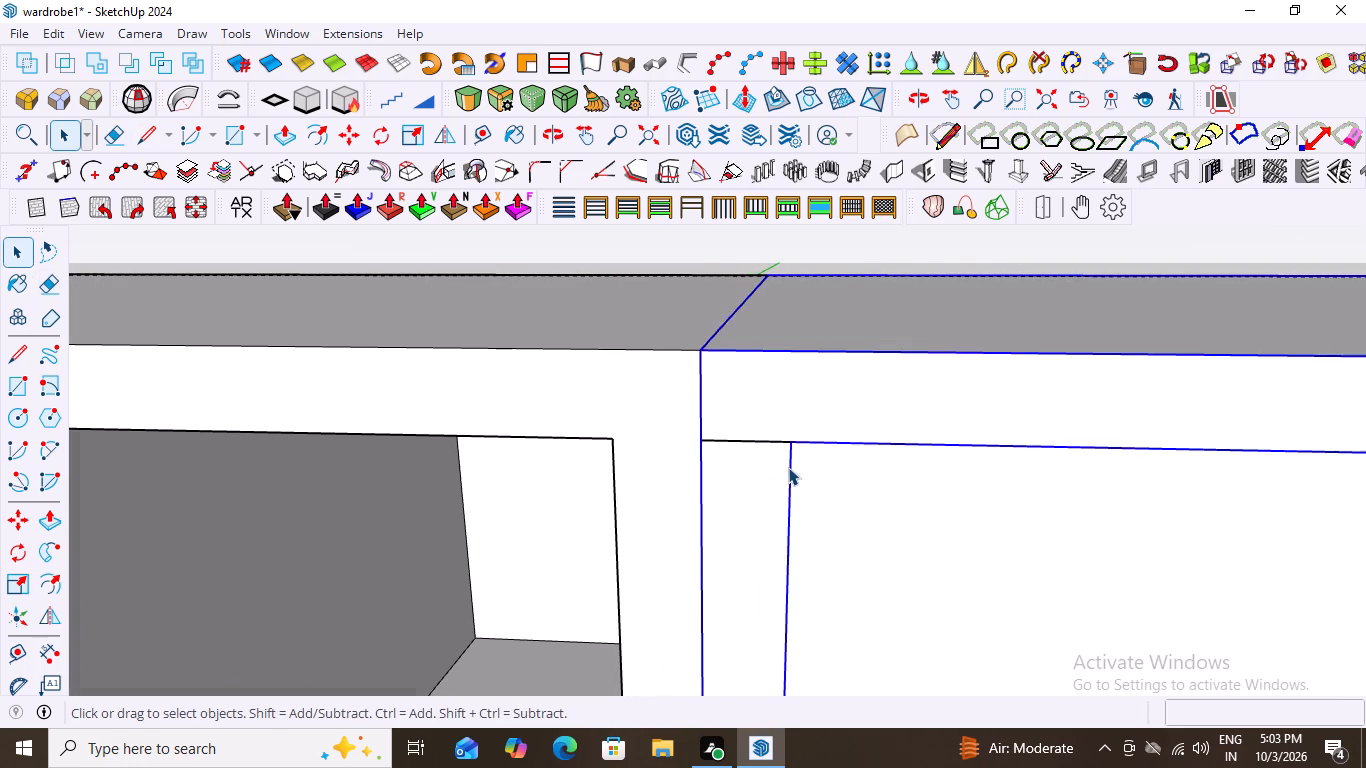
pyautogui.click(788, 467)
pyautogui.click(788, 467)
pyautogui.scroll(-14, 799, 458)
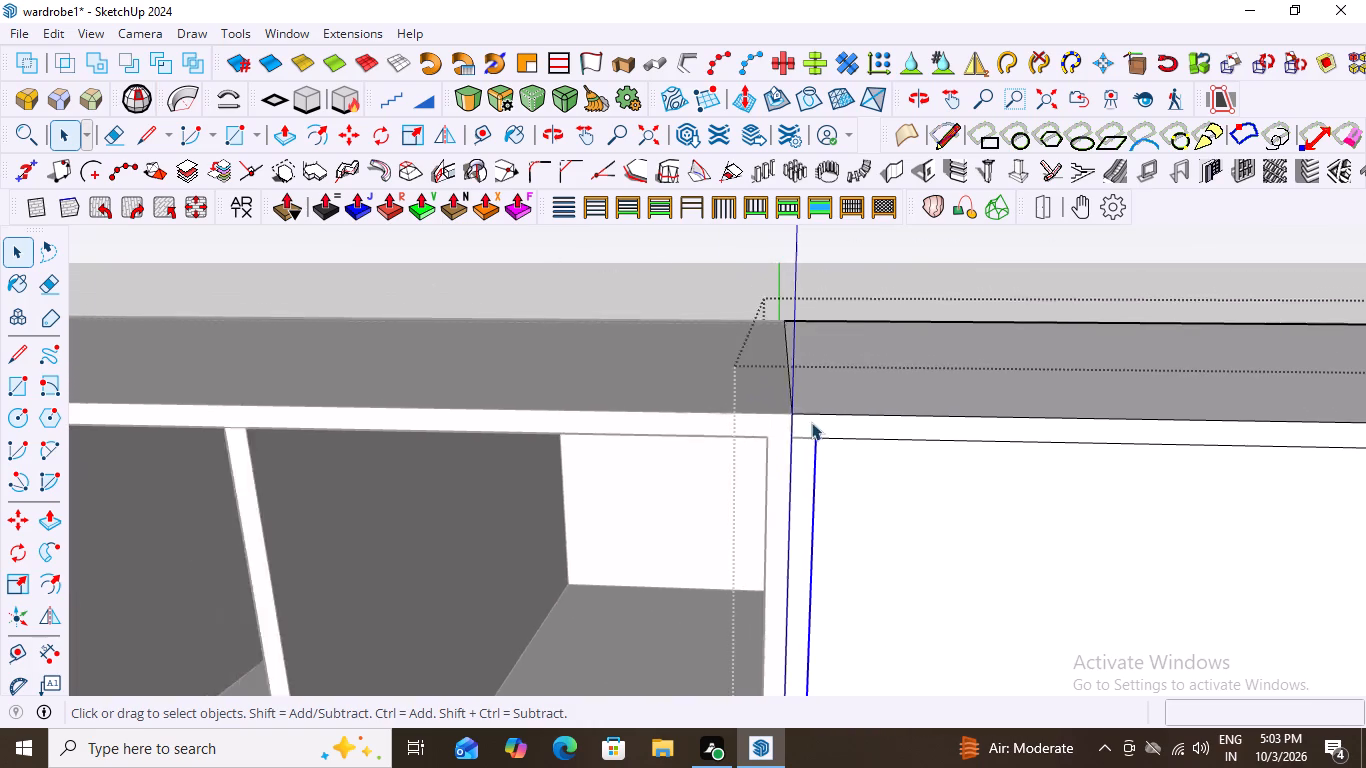
pyautogui.scroll(-16, 811, 422)
pyautogui.scroll(3, 814, 586)
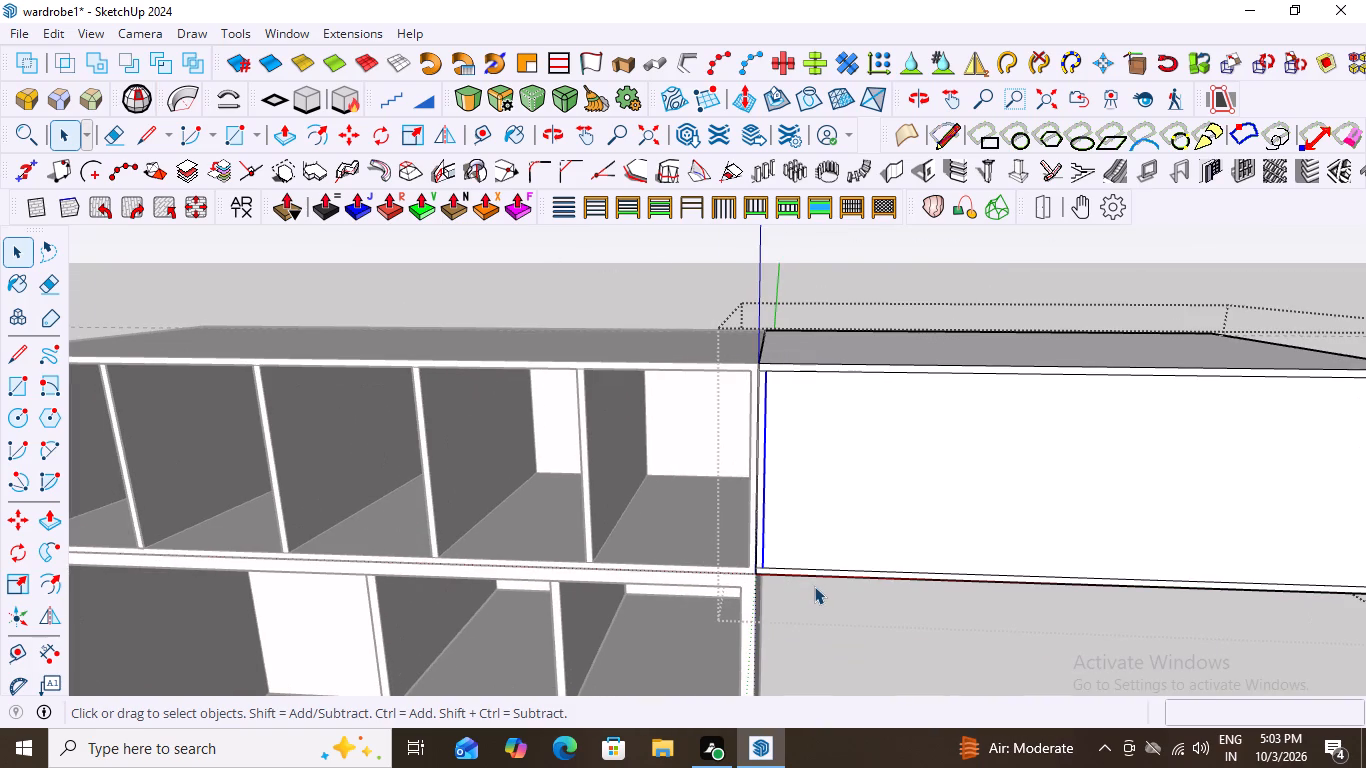
pyautogui.press('Delete')
pyautogui.scroll(7, 750, 575)
pyautogui.click(797, 611)
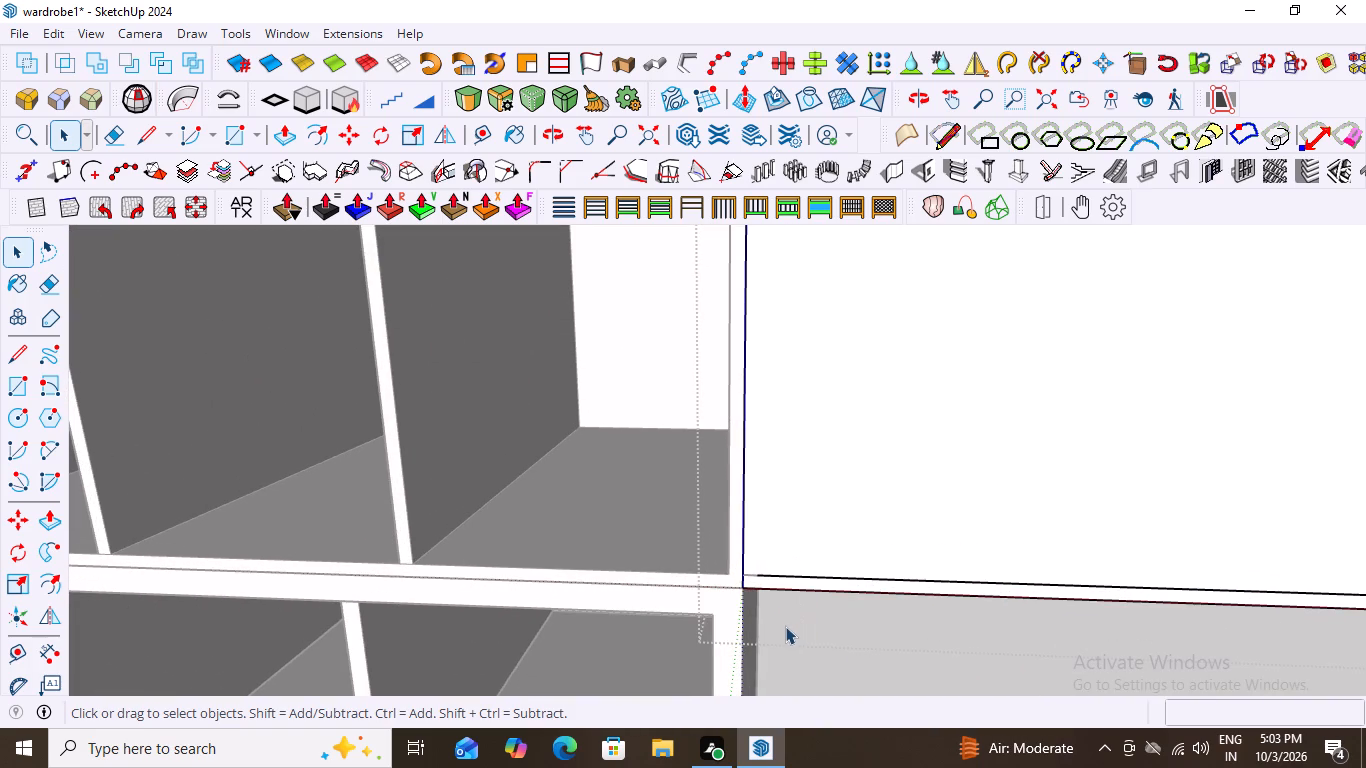
pyautogui.click(784, 643)
pyautogui.scroll(-11, 662, 504)
pyautogui.click(1162, 522)
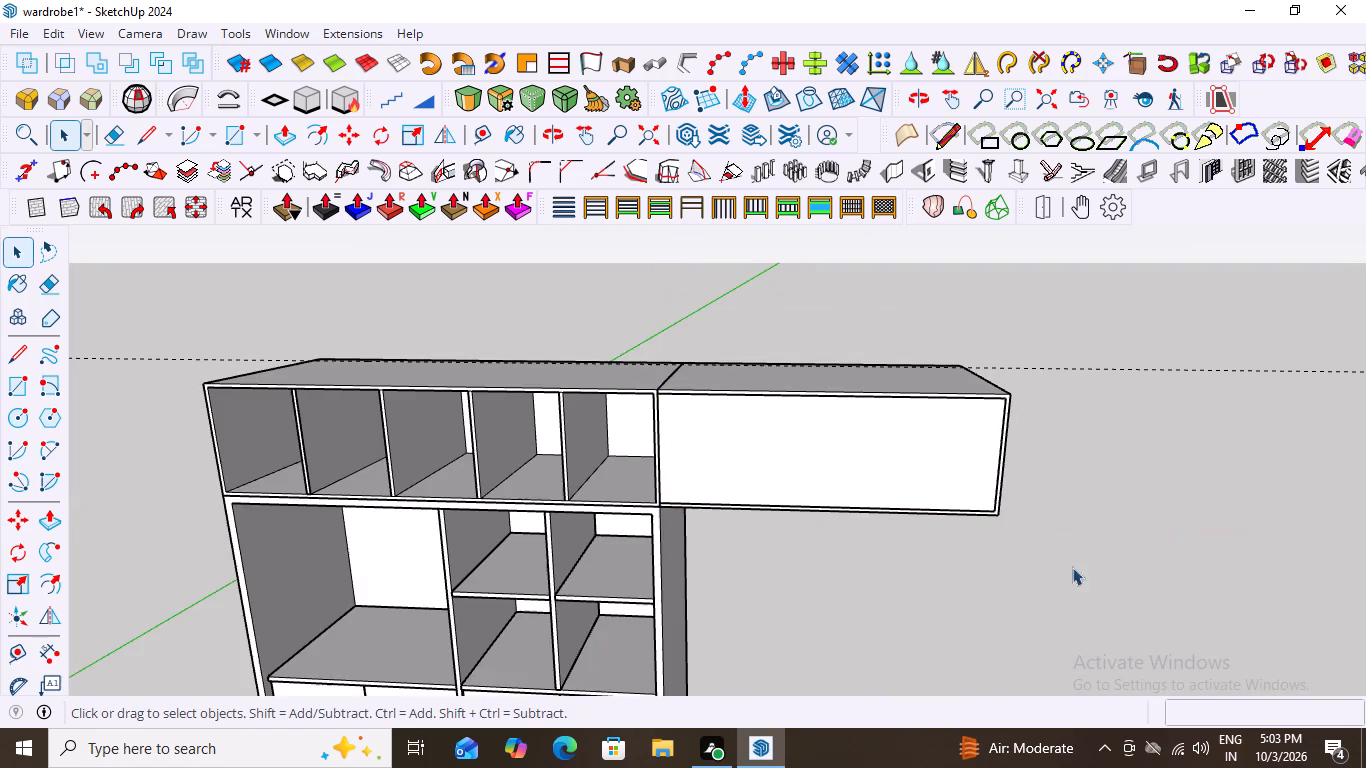
# Open the side loft group for editing.
pyautogui.scroll(3, 754, 560)
pyautogui.scroll(-2, 850, 539)
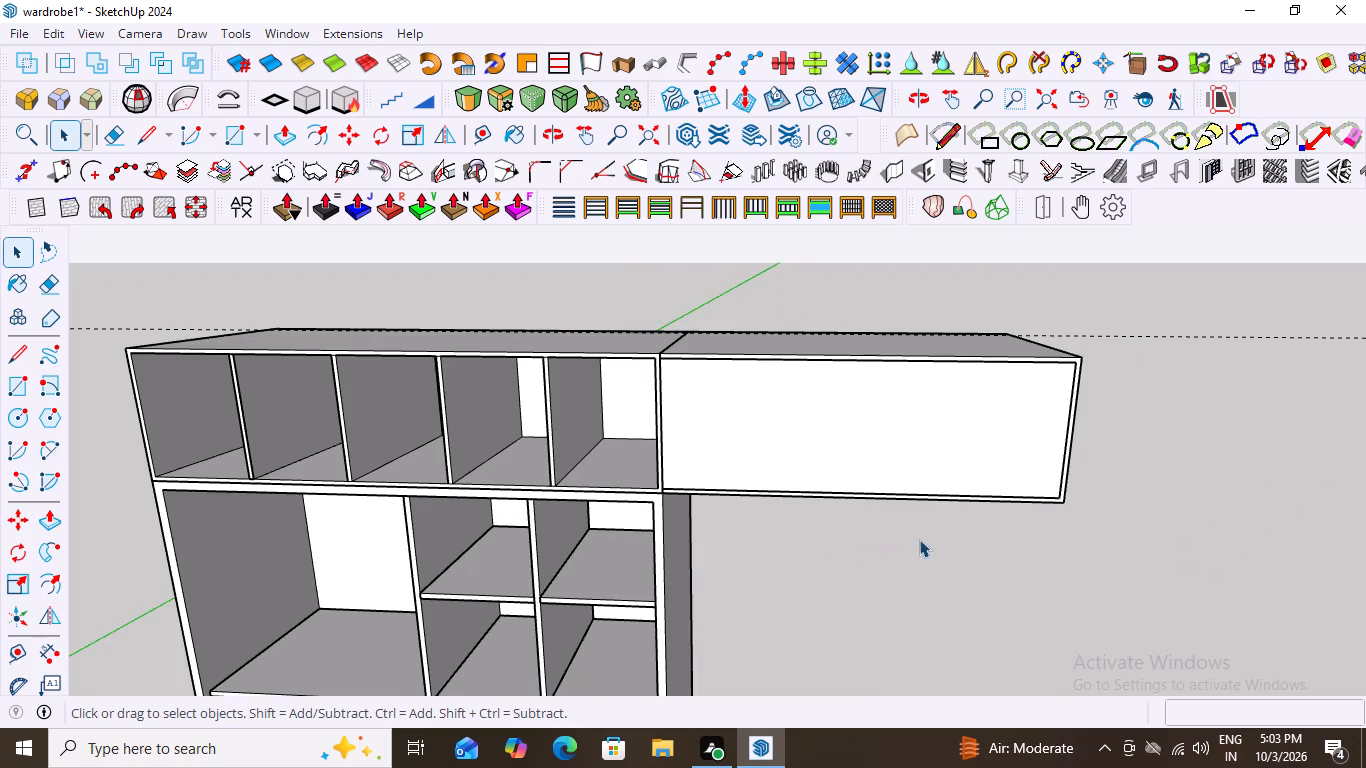
pyautogui.scroll(-1, 922, 538)
pyautogui.scroll(3, 749, 369)
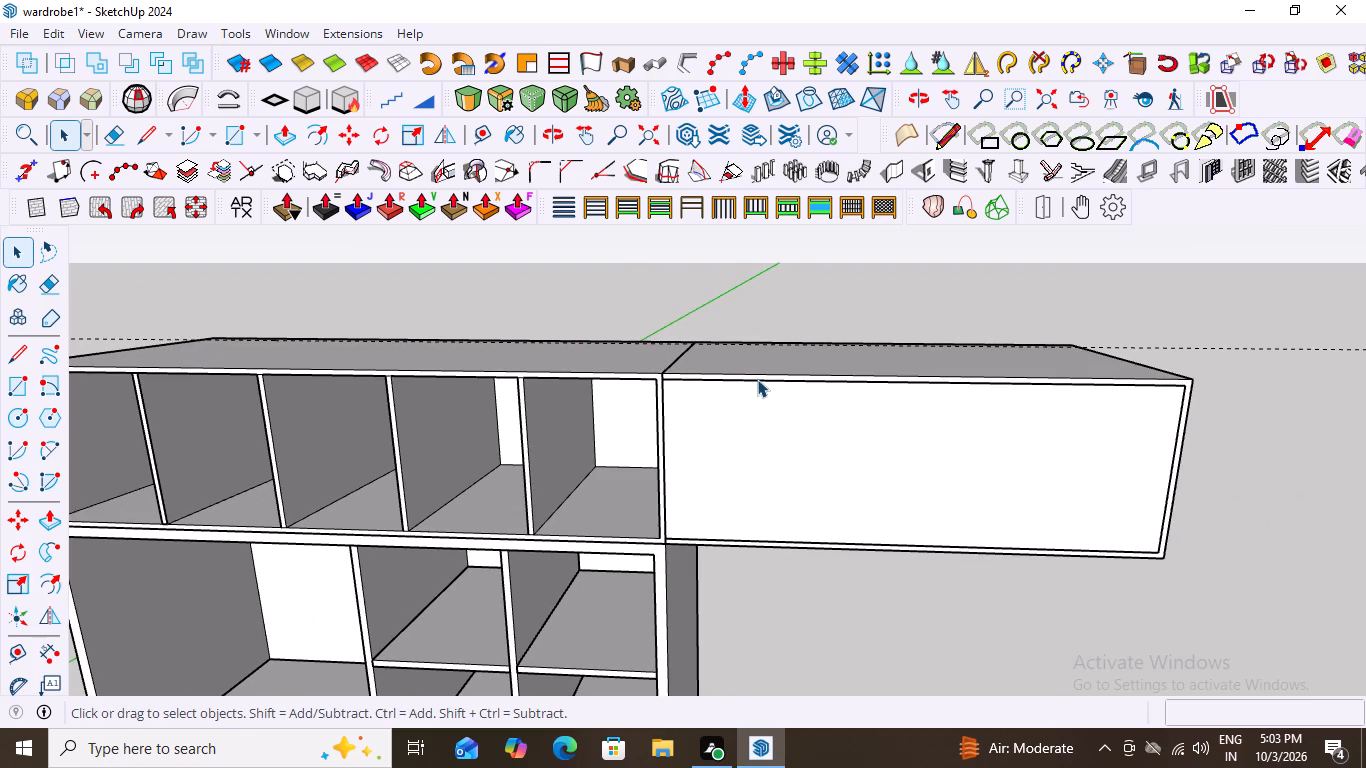
pyautogui.click(757, 379)
pyautogui.click(759, 382)
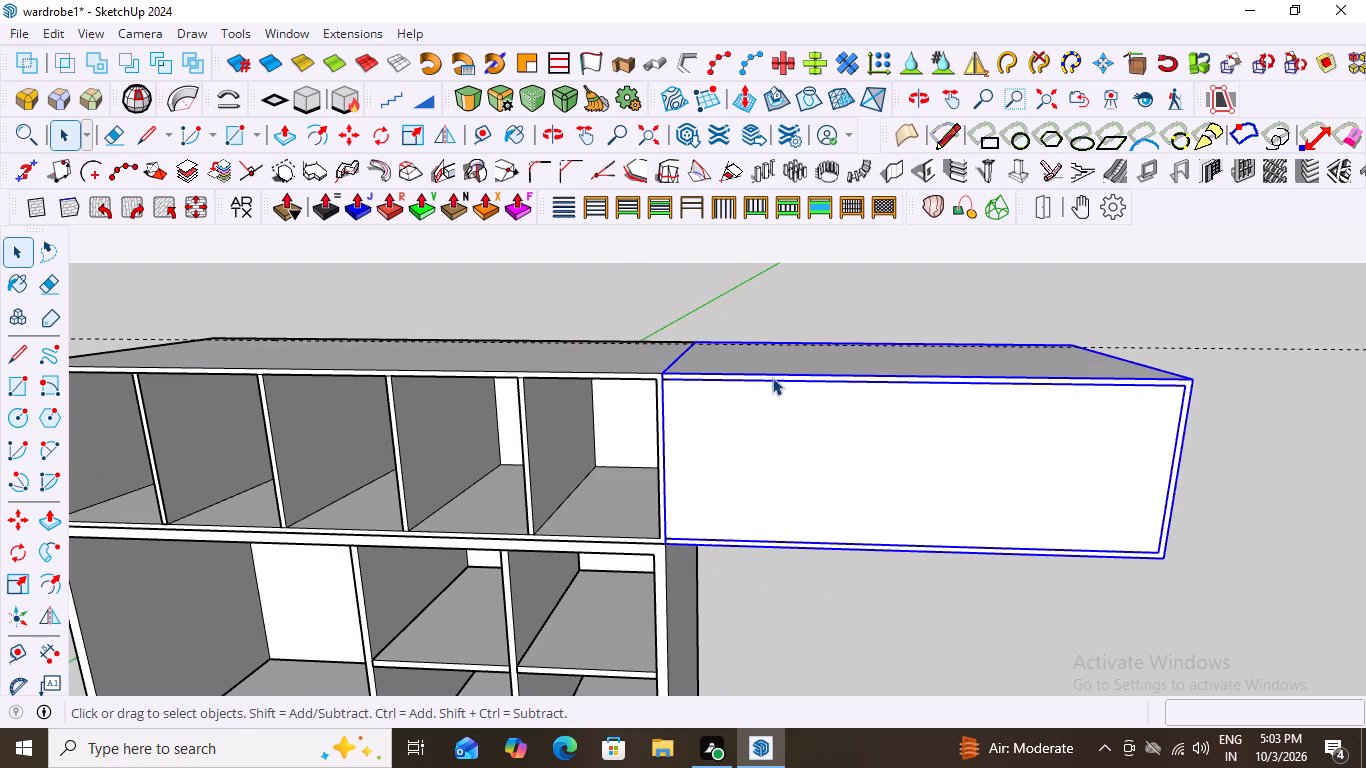
pyautogui.click(772, 377)
pyautogui.click(772, 377)
pyautogui.doubleClick(772, 377)
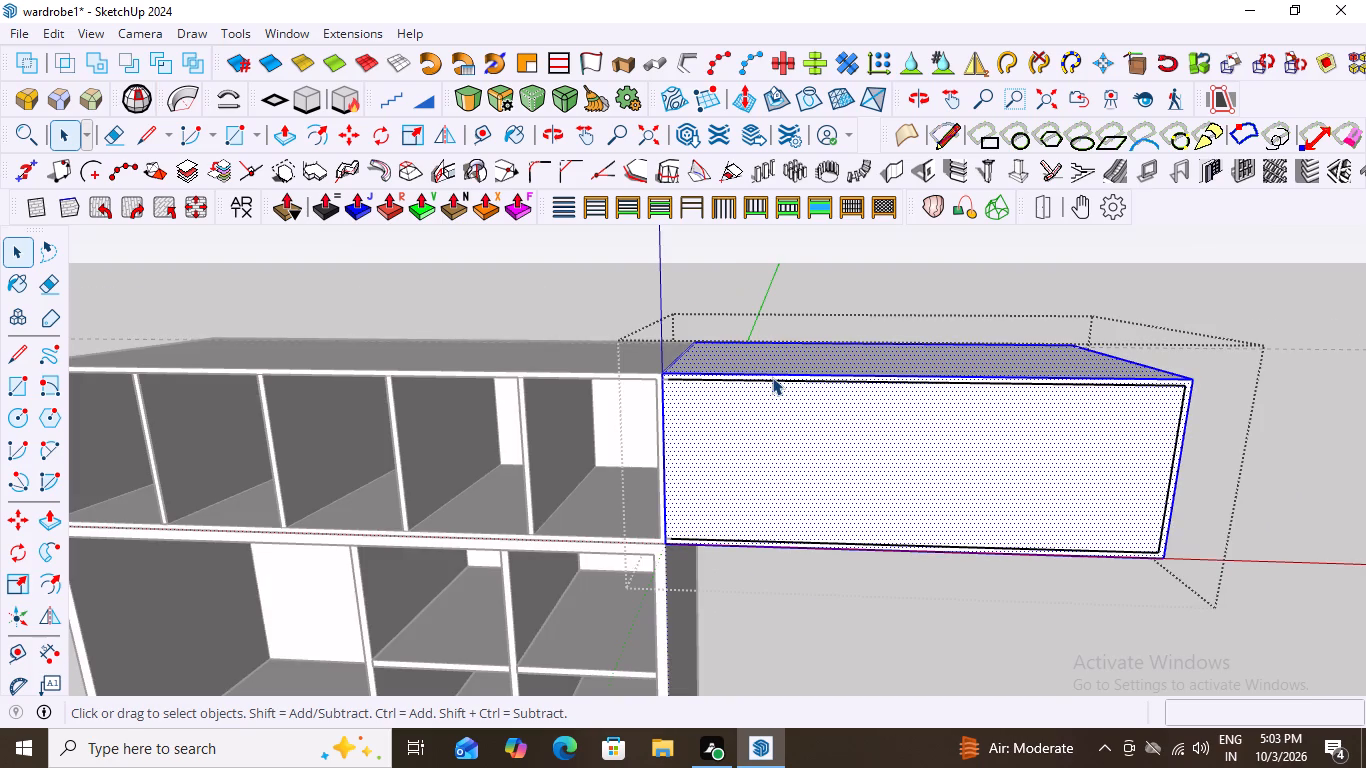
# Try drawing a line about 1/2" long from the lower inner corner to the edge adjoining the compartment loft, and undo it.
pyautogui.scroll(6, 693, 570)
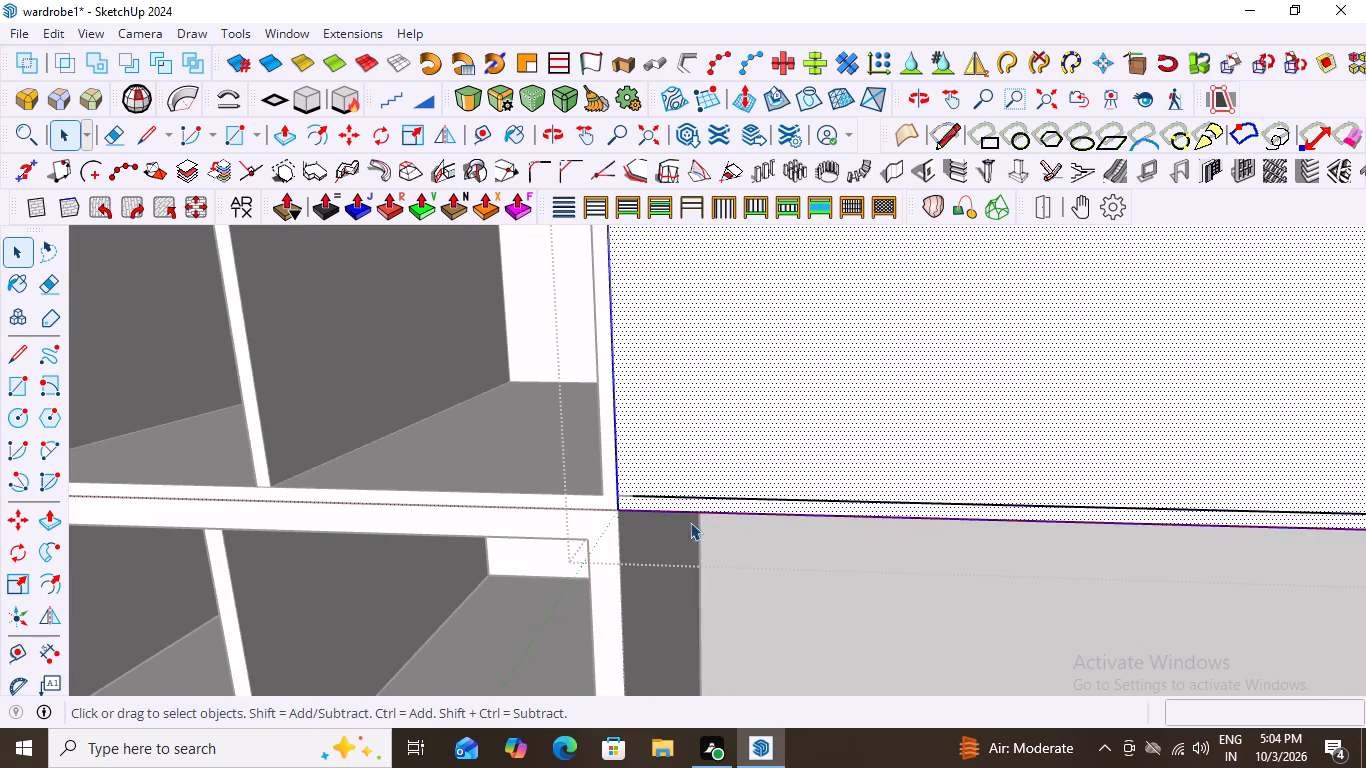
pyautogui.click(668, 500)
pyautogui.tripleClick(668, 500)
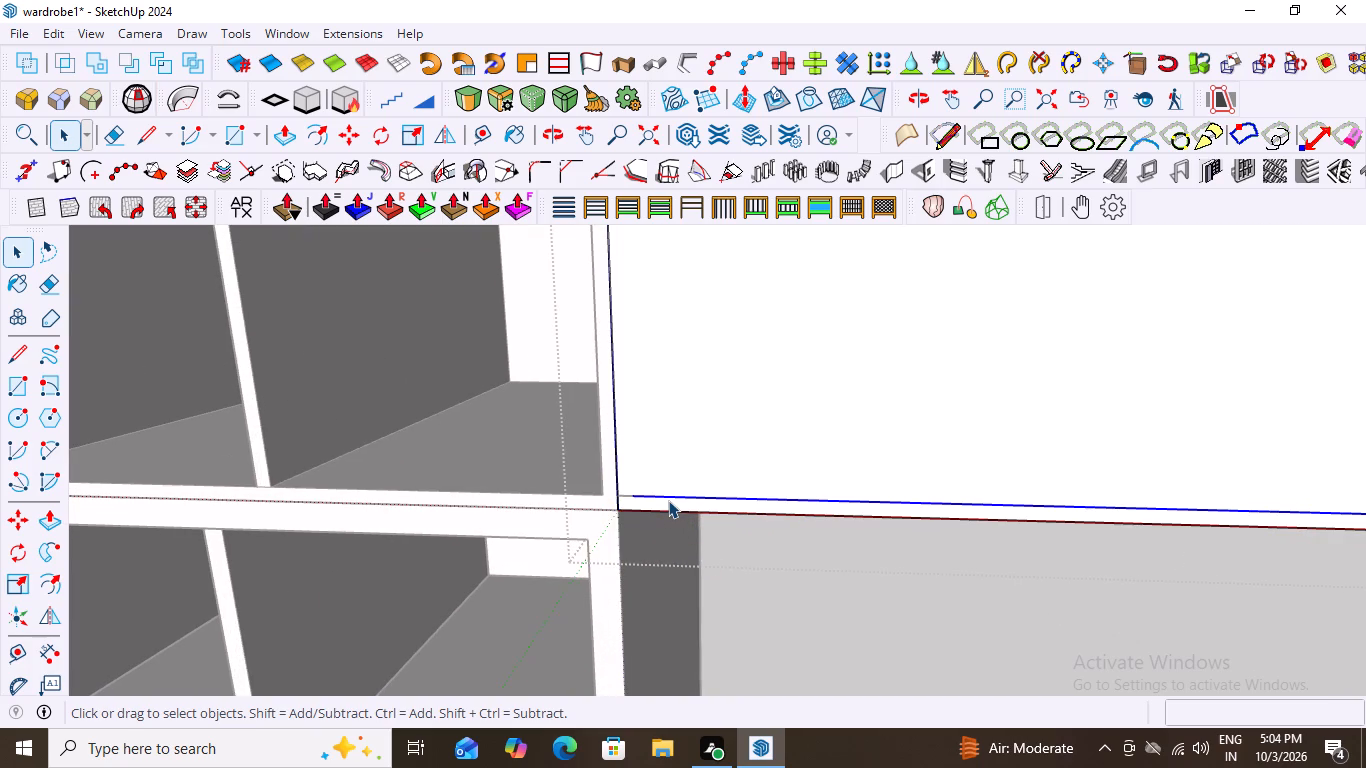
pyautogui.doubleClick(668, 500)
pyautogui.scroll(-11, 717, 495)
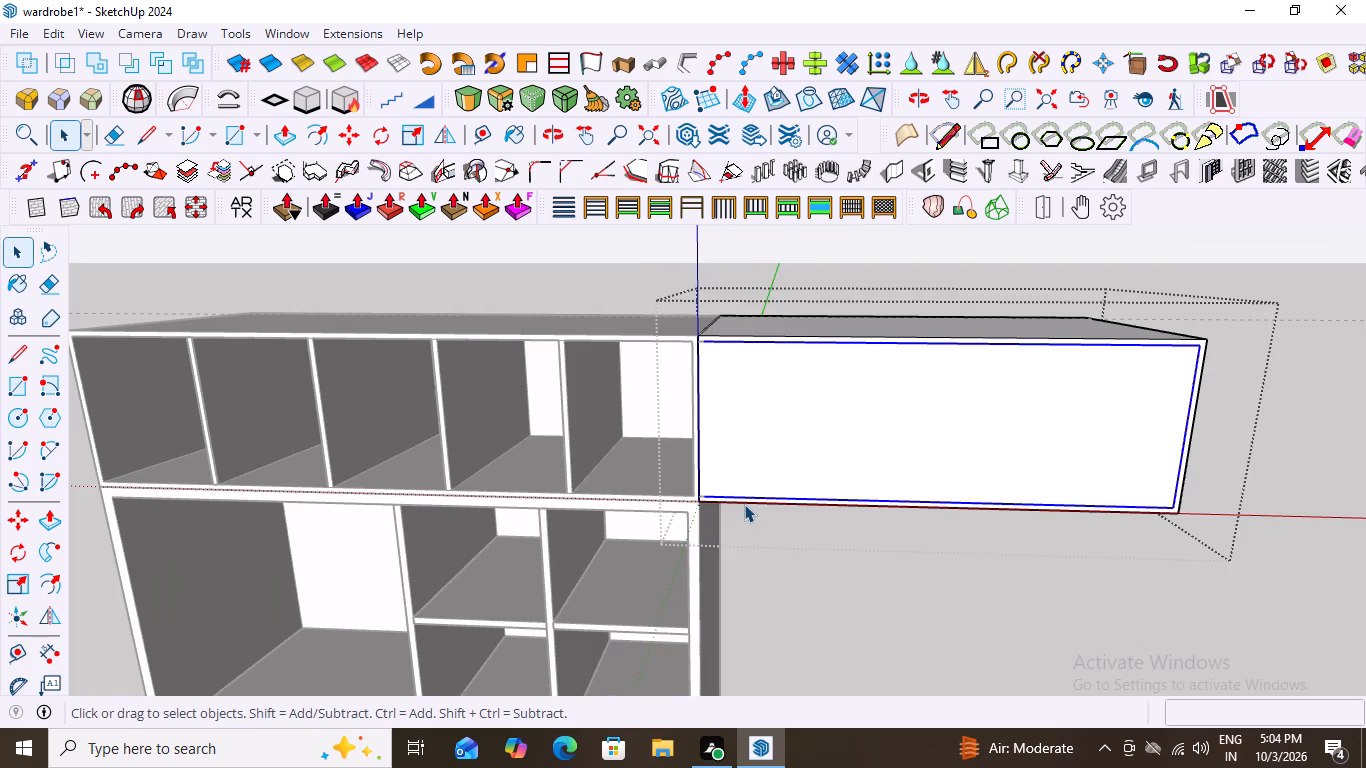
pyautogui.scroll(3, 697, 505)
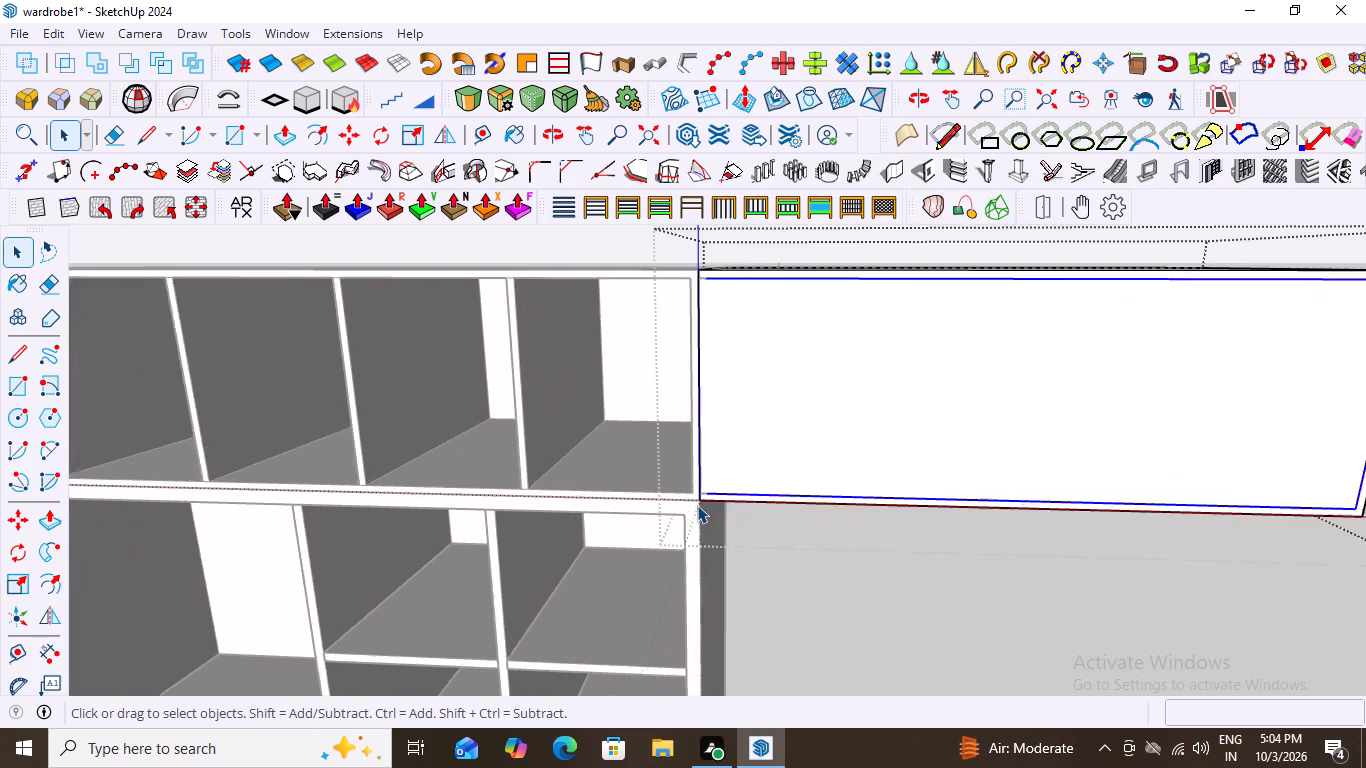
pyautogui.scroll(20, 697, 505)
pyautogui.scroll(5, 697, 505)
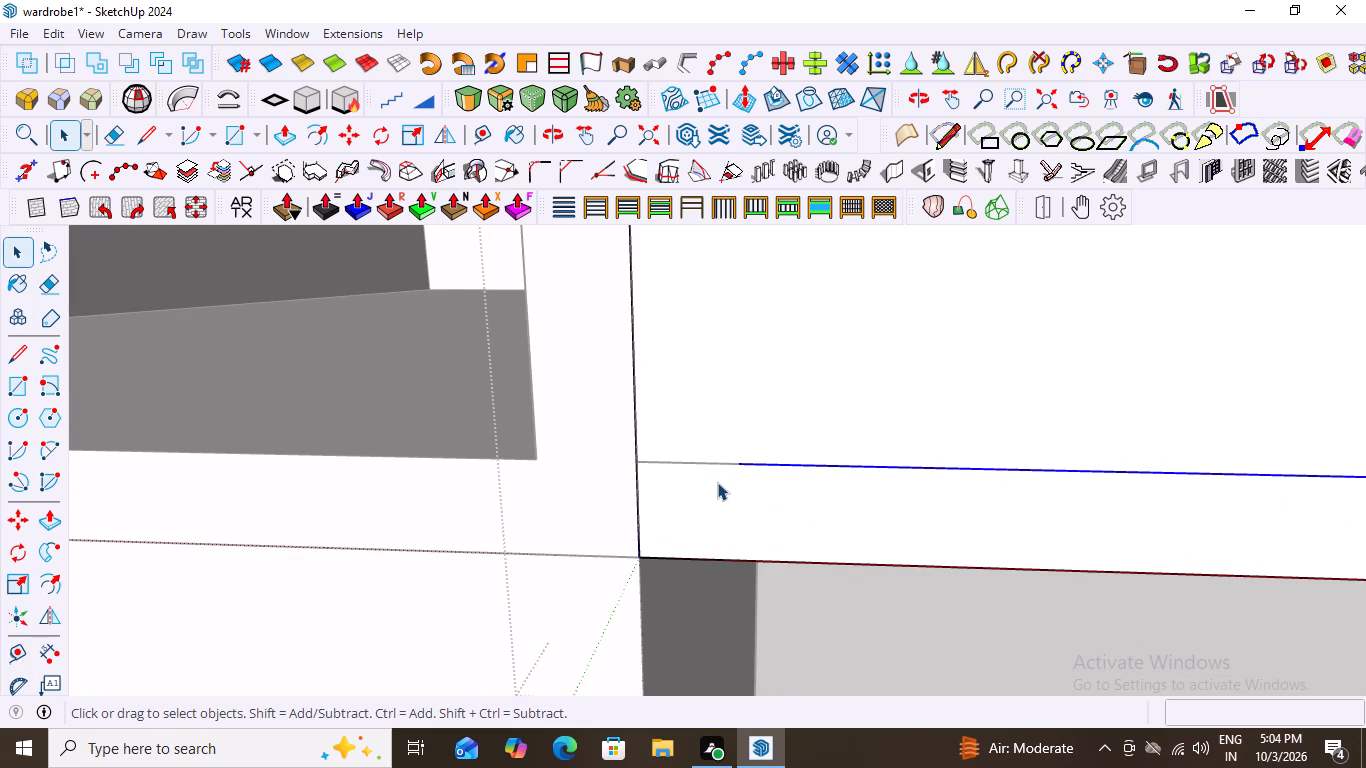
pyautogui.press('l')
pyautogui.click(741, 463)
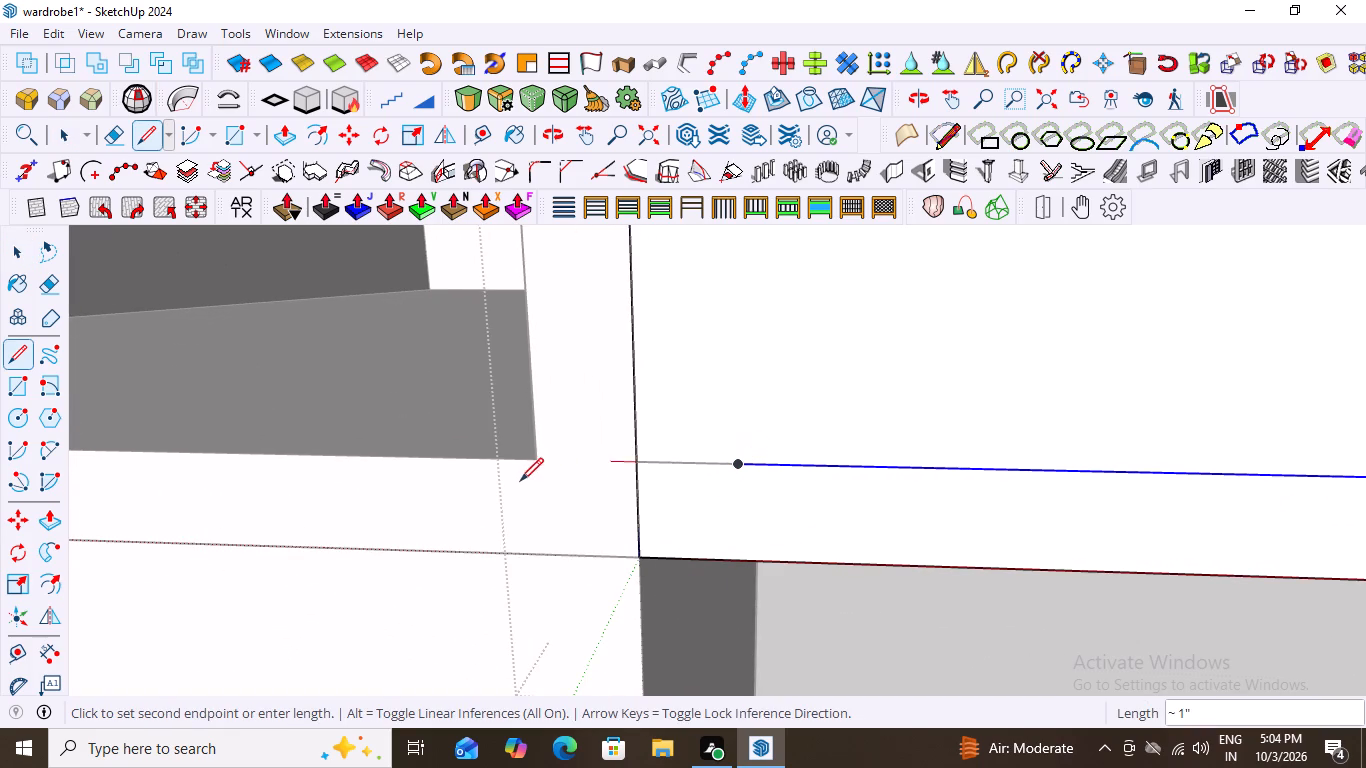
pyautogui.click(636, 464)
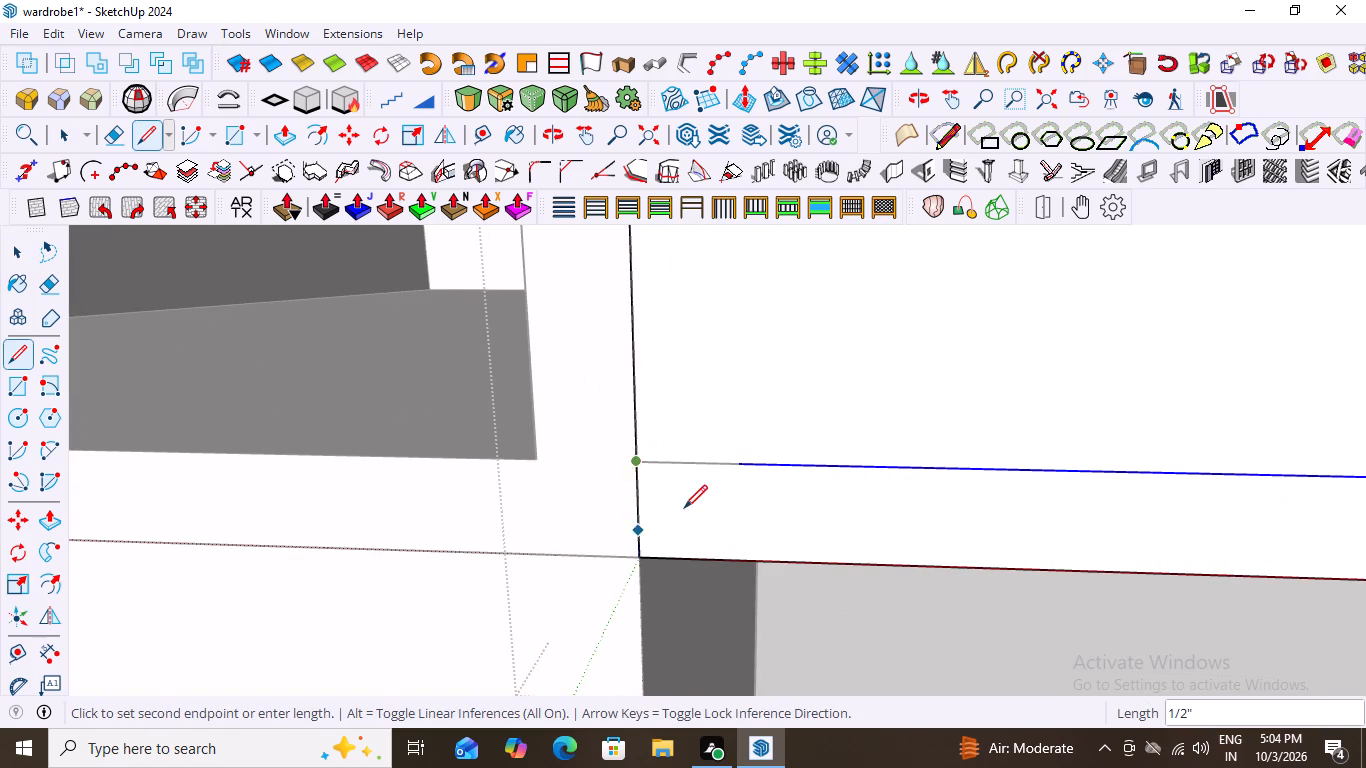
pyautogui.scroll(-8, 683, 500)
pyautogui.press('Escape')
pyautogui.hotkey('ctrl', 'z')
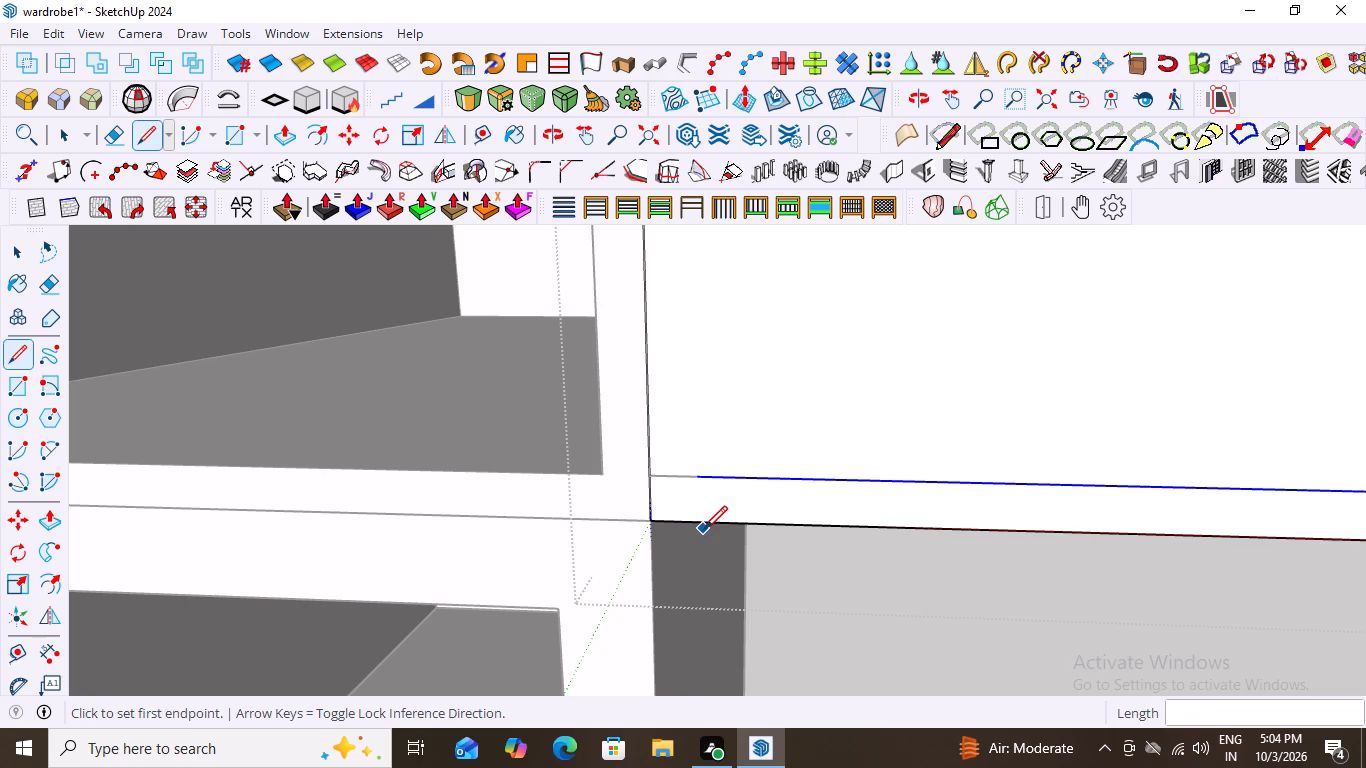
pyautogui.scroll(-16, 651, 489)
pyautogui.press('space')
# Divide the upper inner line of the side loft's front outline into 3 equal segments.
pyautogui.scroll(-5, 702, 507)
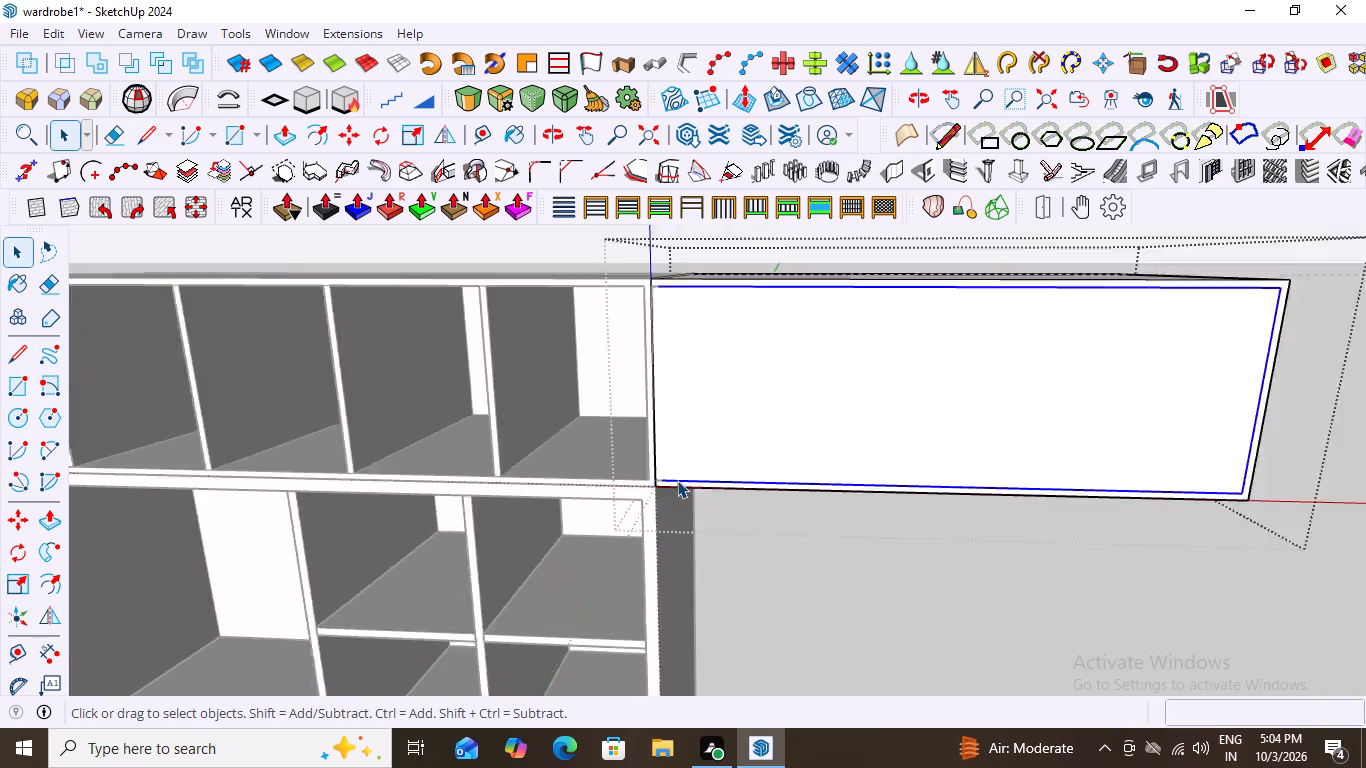
pyautogui.scroll(-11, 677, 480)
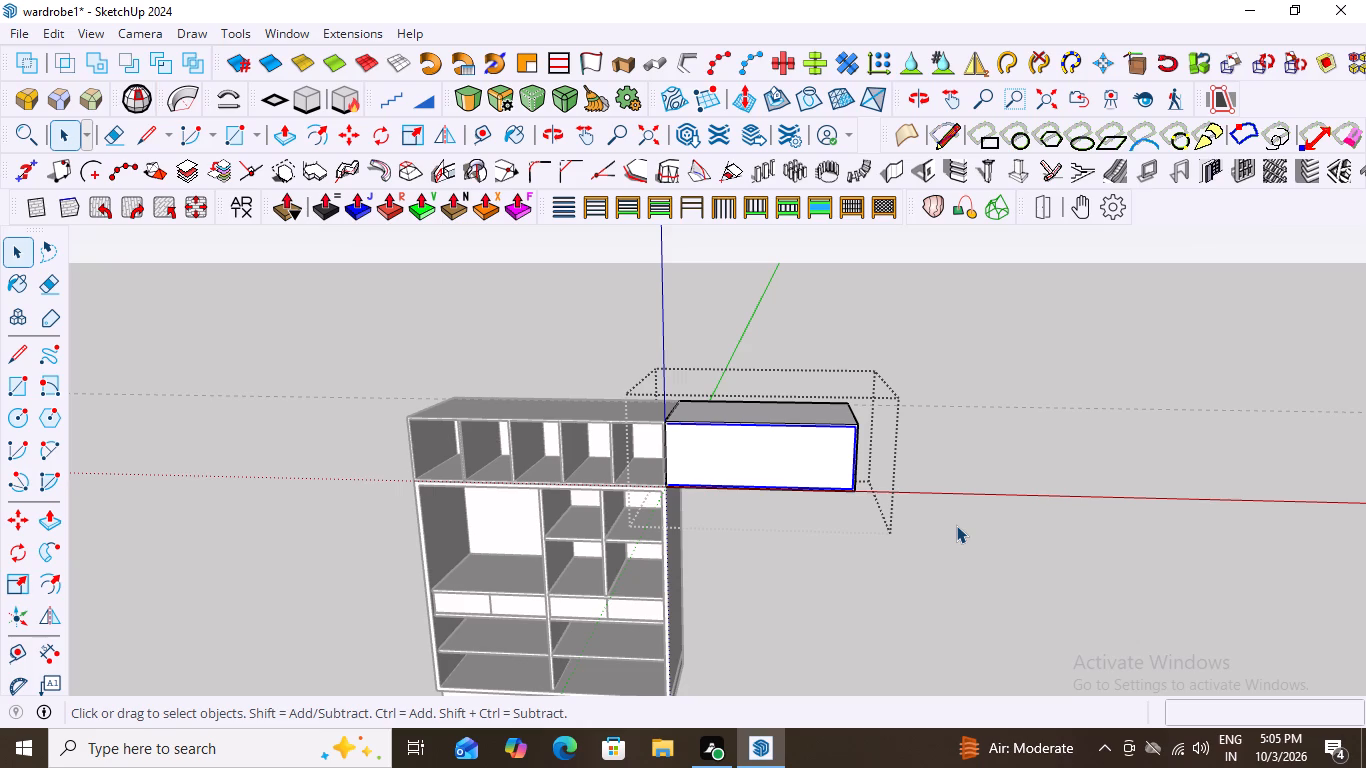
pyautogui.scroll(-3, 926, 501)
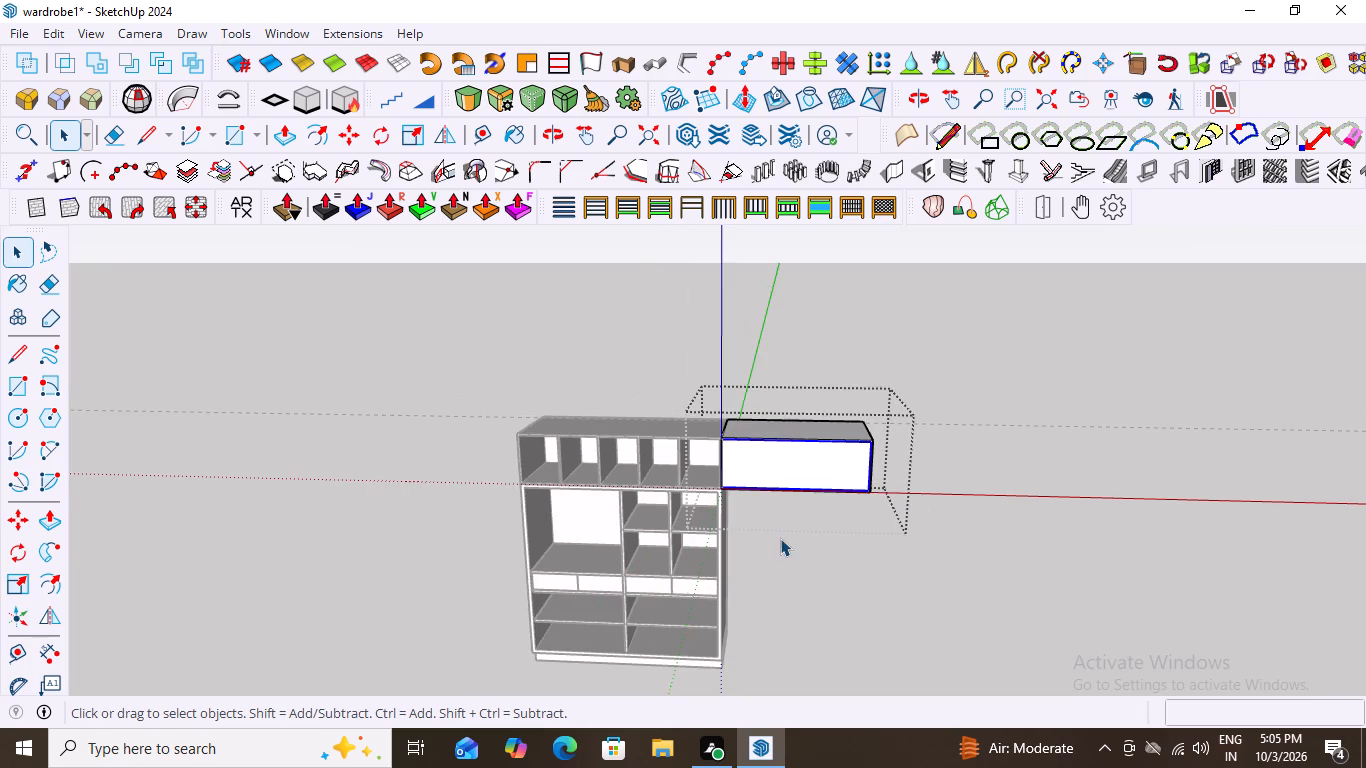
pyautogui.moveTo(781, 537); pyautogui.dragTo(838, 473, button='middle')
pyautogui.scroll(10, 780, 468)
pyautogui.scroll(3, 787, 363)
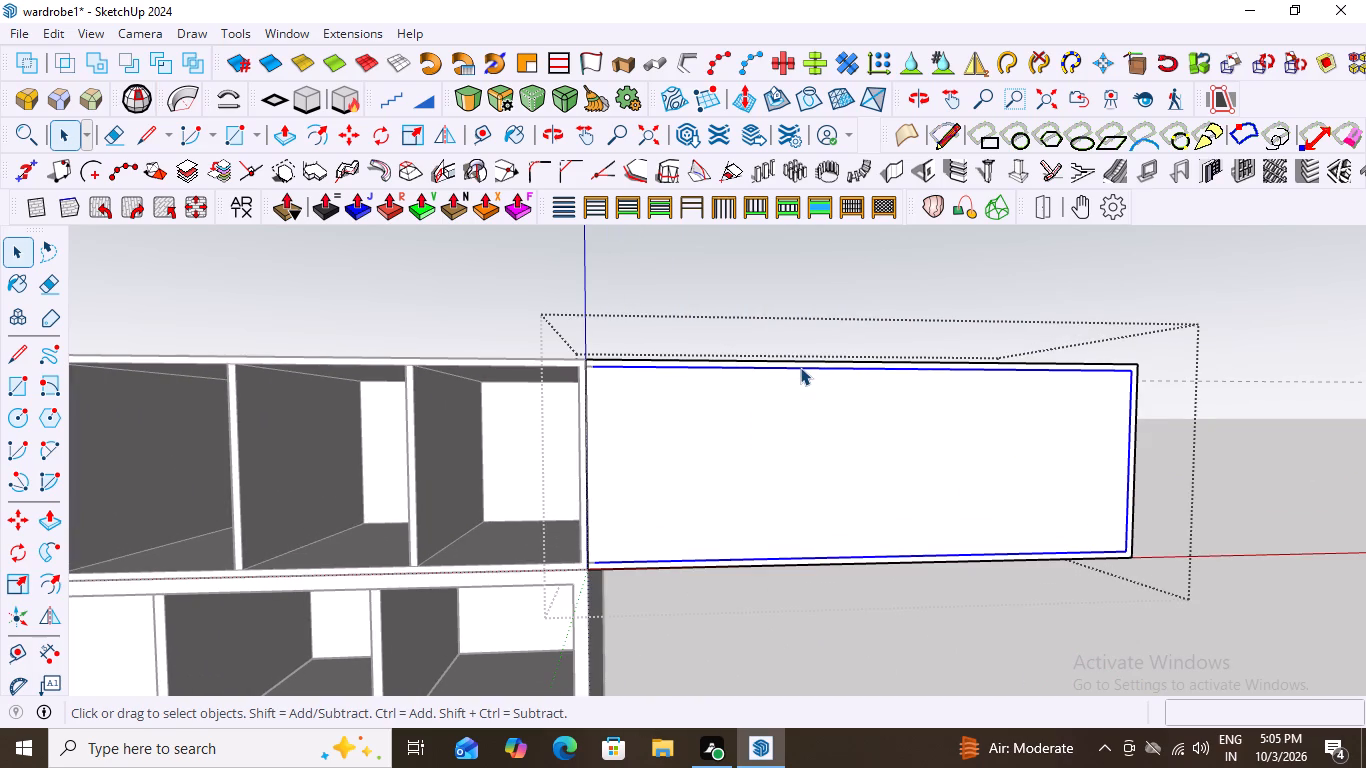
pyautogui.click(800, 367)
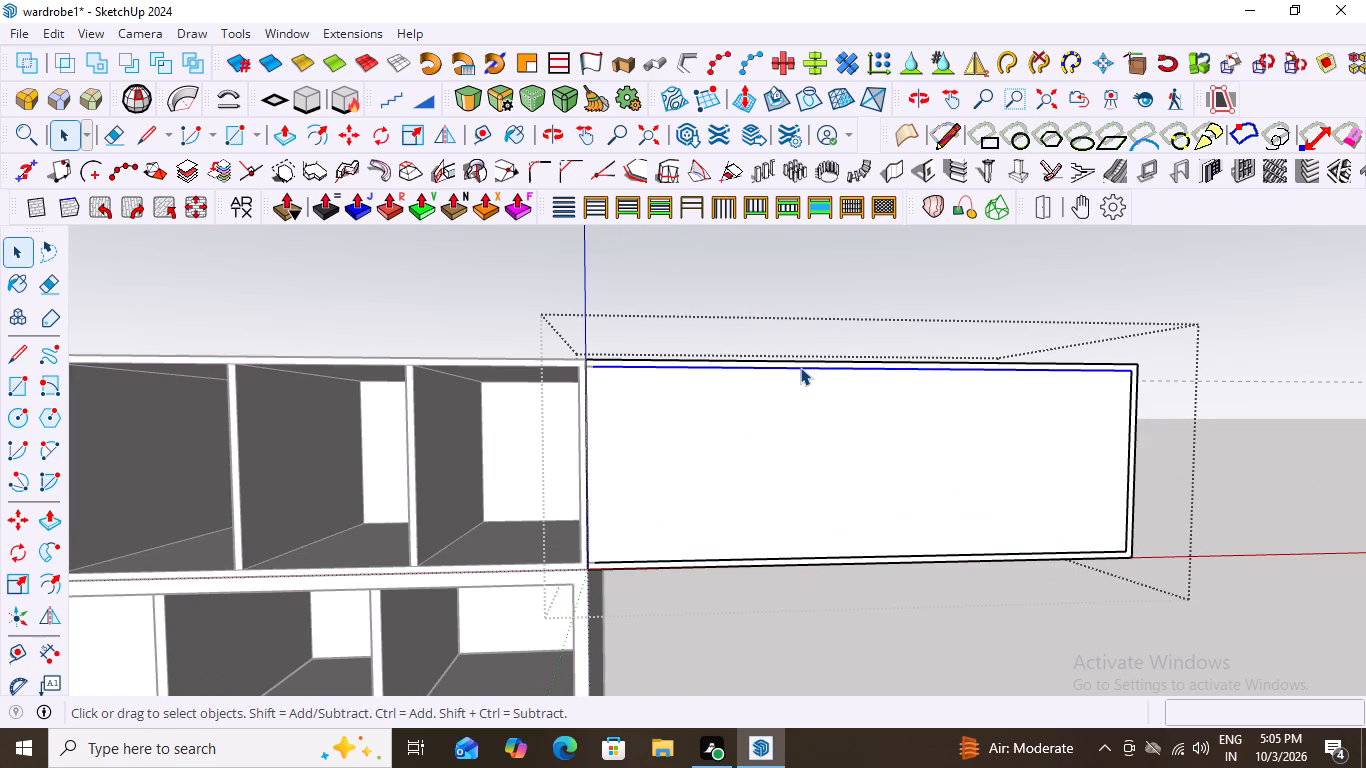
pyautogui.rightClick(800, 367)
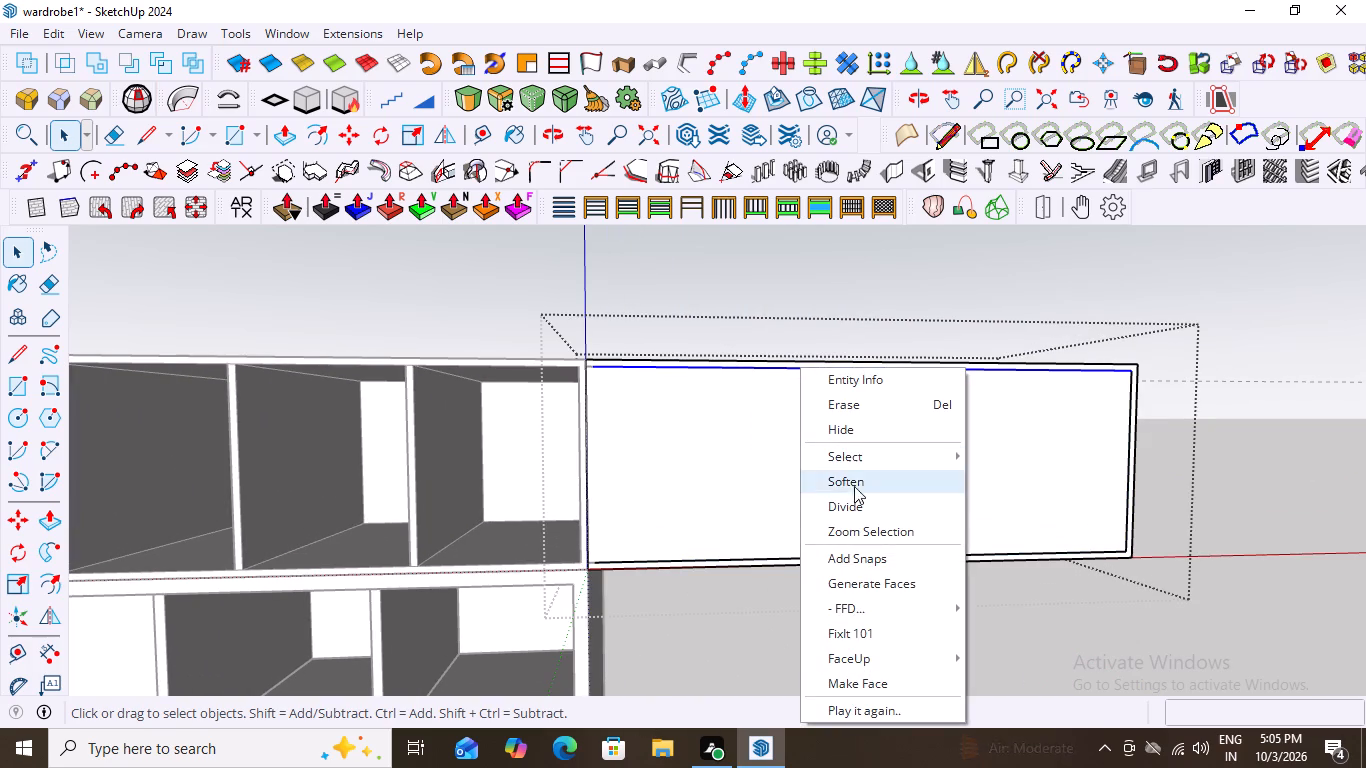
pyautogui.click(855, 508)
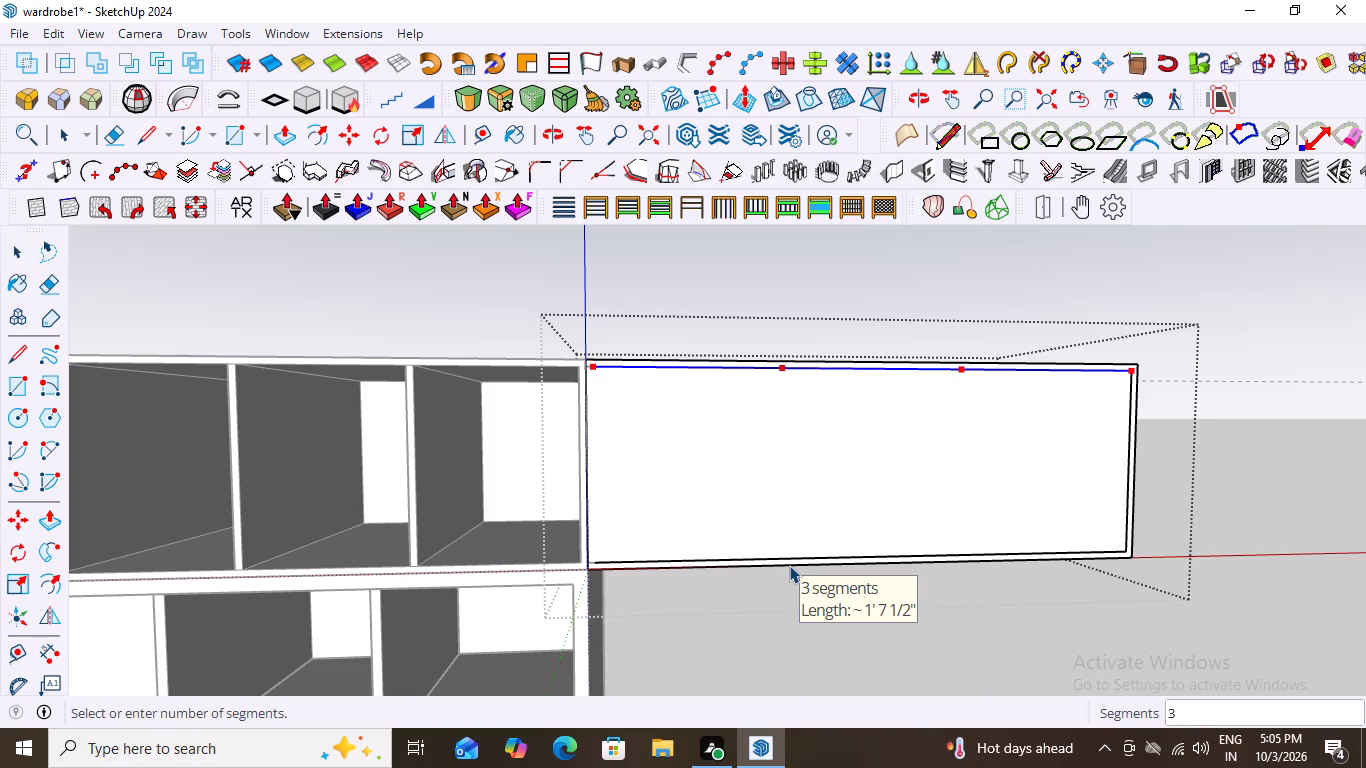
pyautogui.press('Return')
# Draw two vertical lines about 1' 8" long from the upper inner line's division points down to the lower inner line.
pyautogui.press('l')
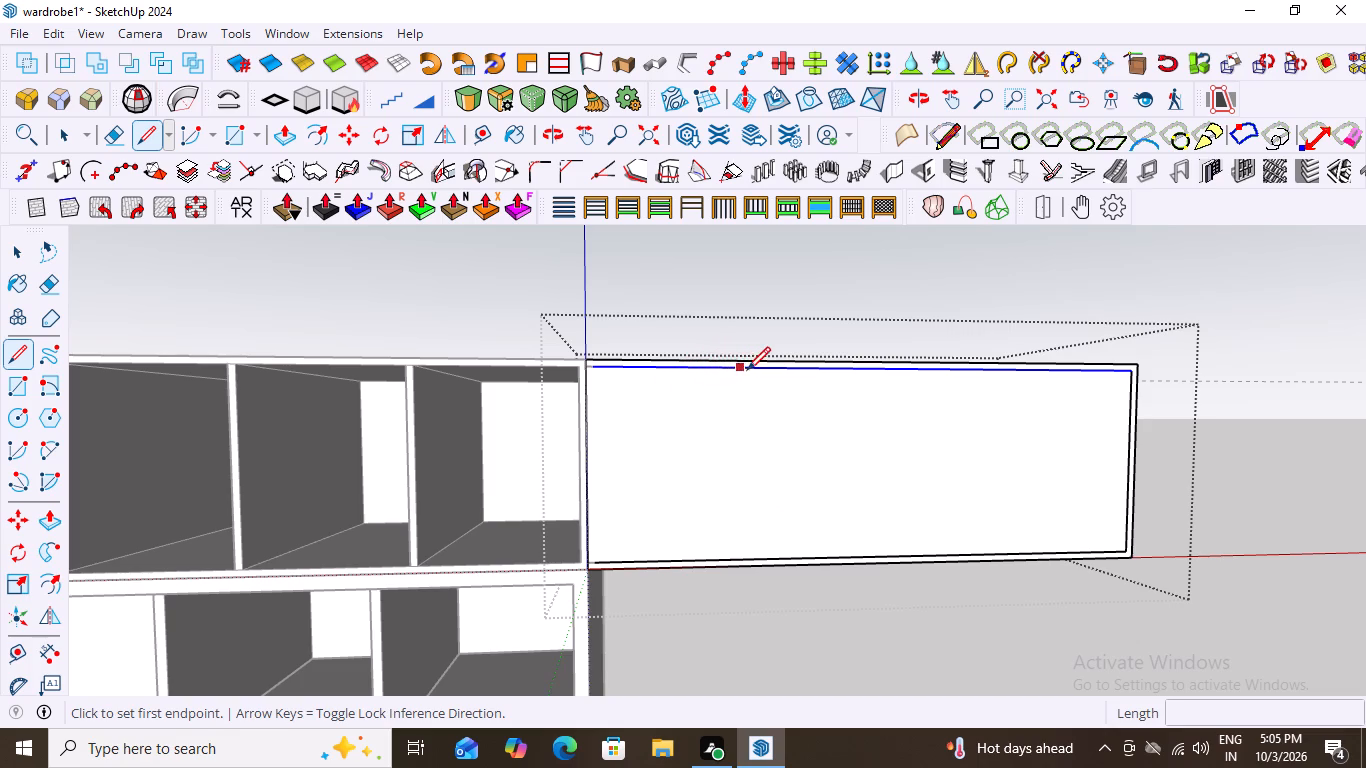
pyautogui.click(780, 371)
pyautogui.click(781, 558)
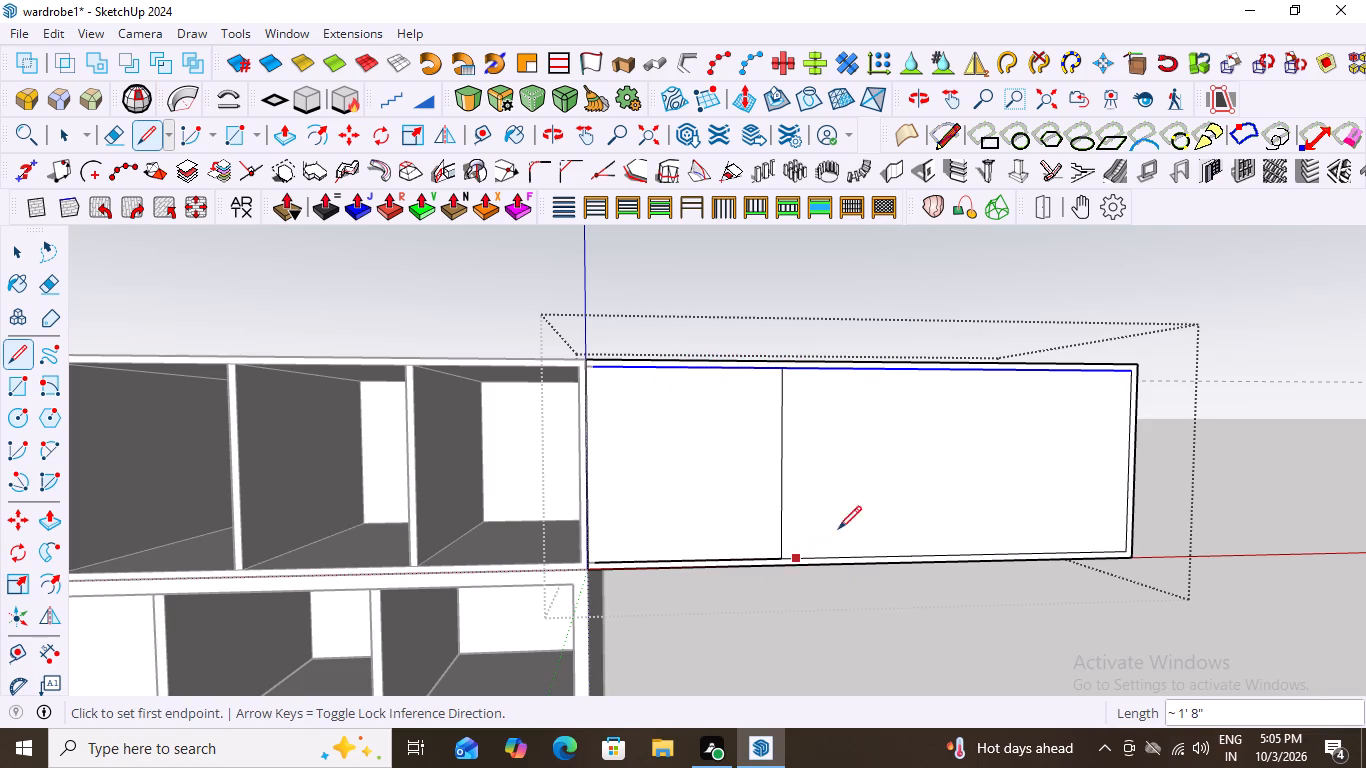
pyautogui.click(960, 370)
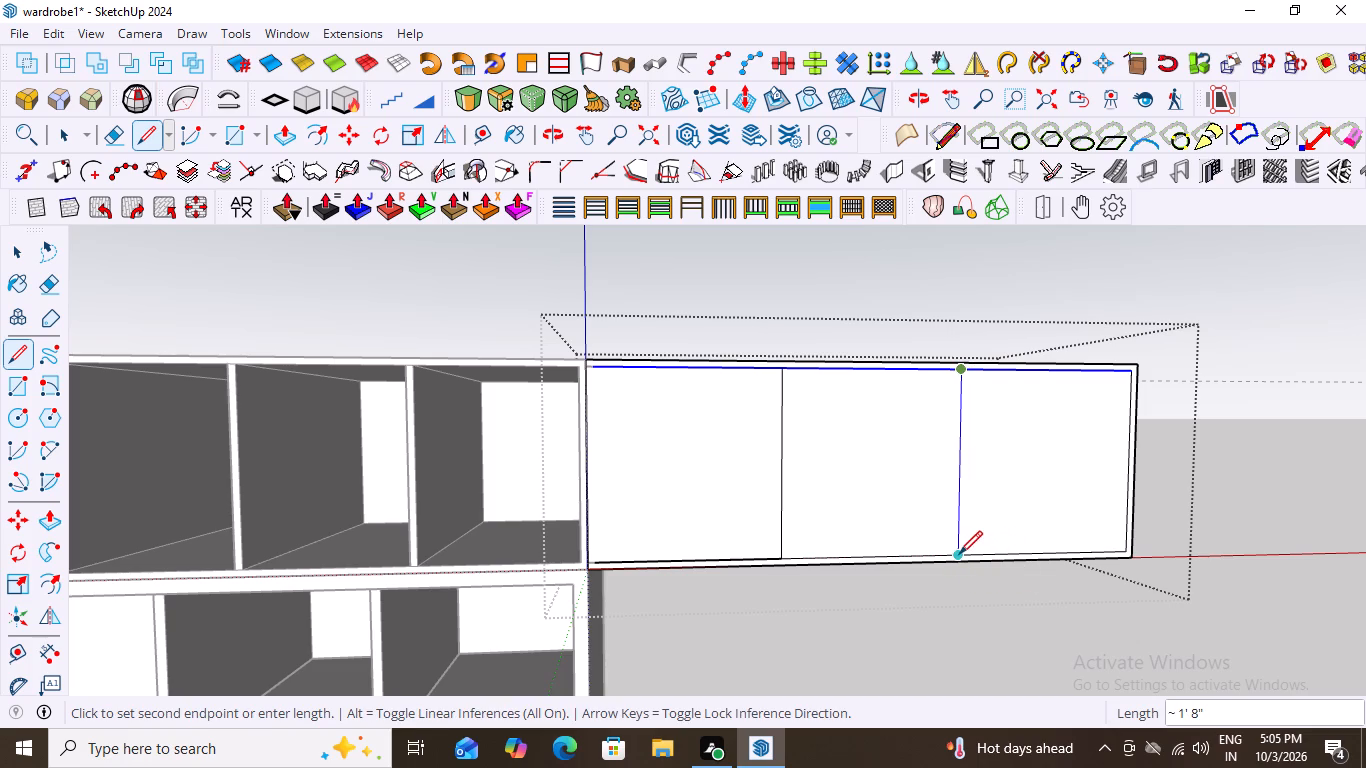
pyautogui.click(959, 554)
pyautogui.press('space')
# Copy the vertical line nearest the compartment loft 9 mm toward the compartment loft.
pyautogui.scroll(-6, 1020, 572)
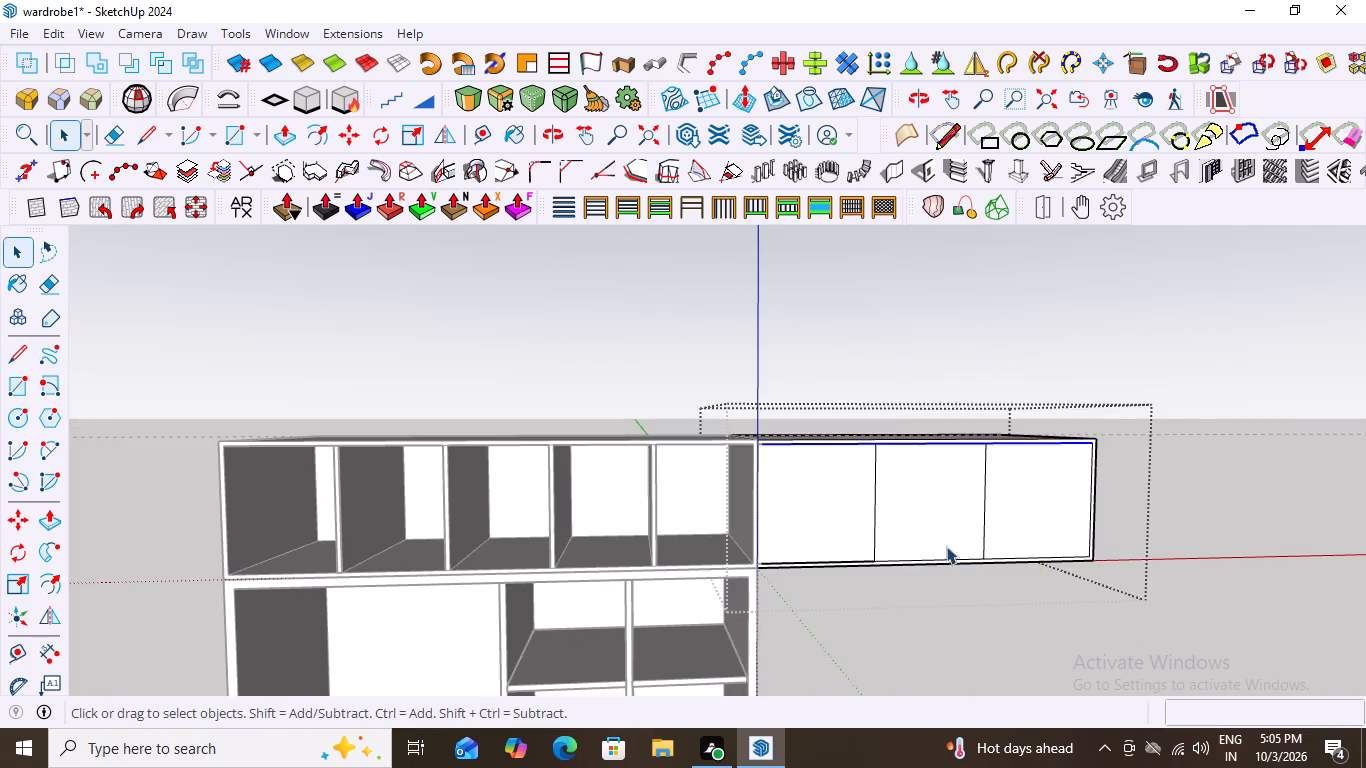
pyautogui.scroll(6, 939, 533)
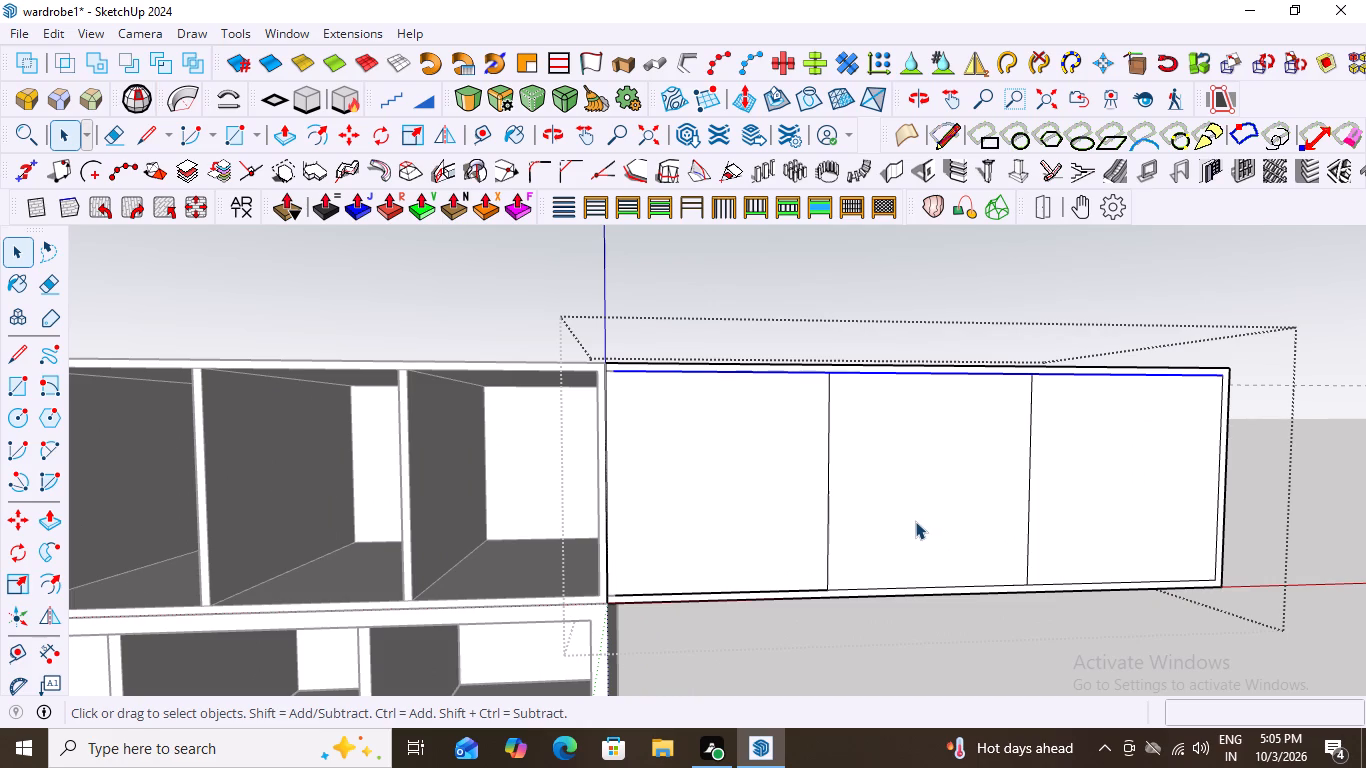
pyautogui.click(827, 502)
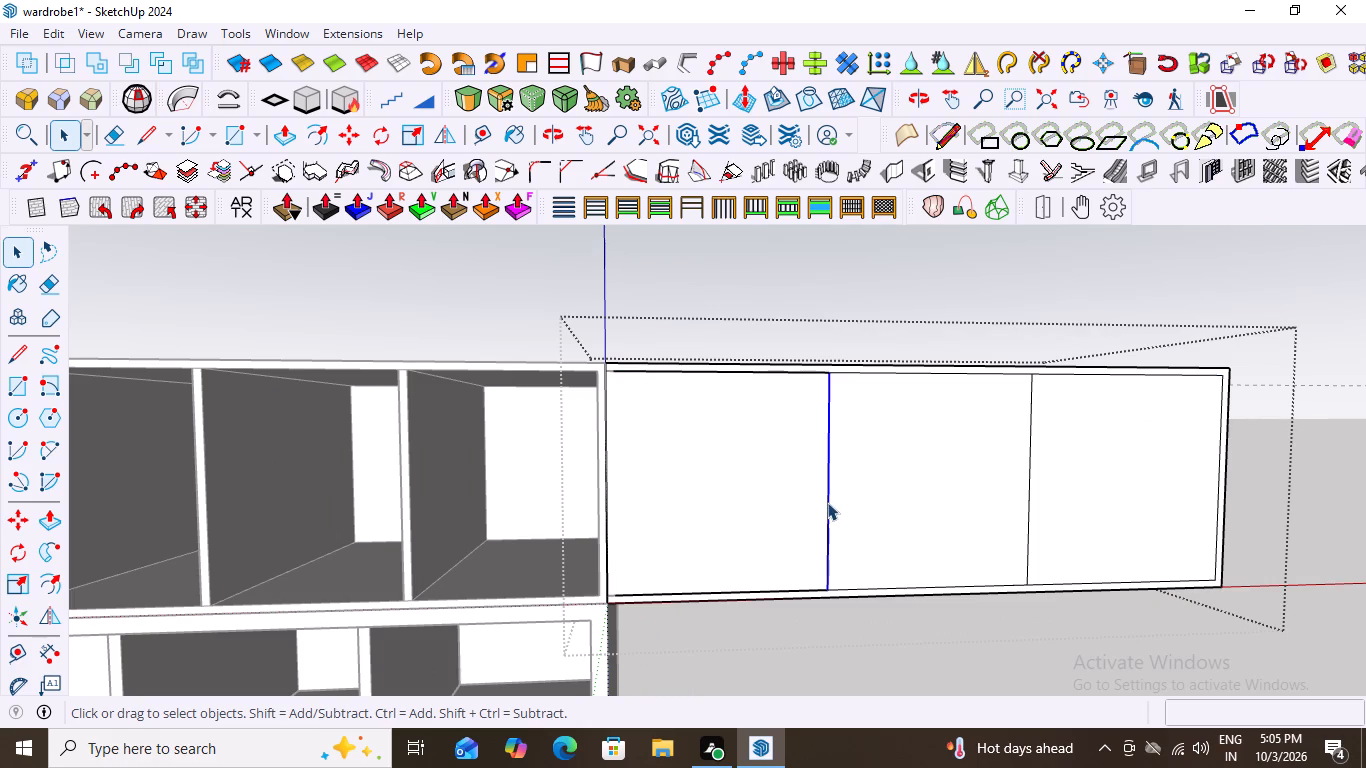
pyautogui.press('m')
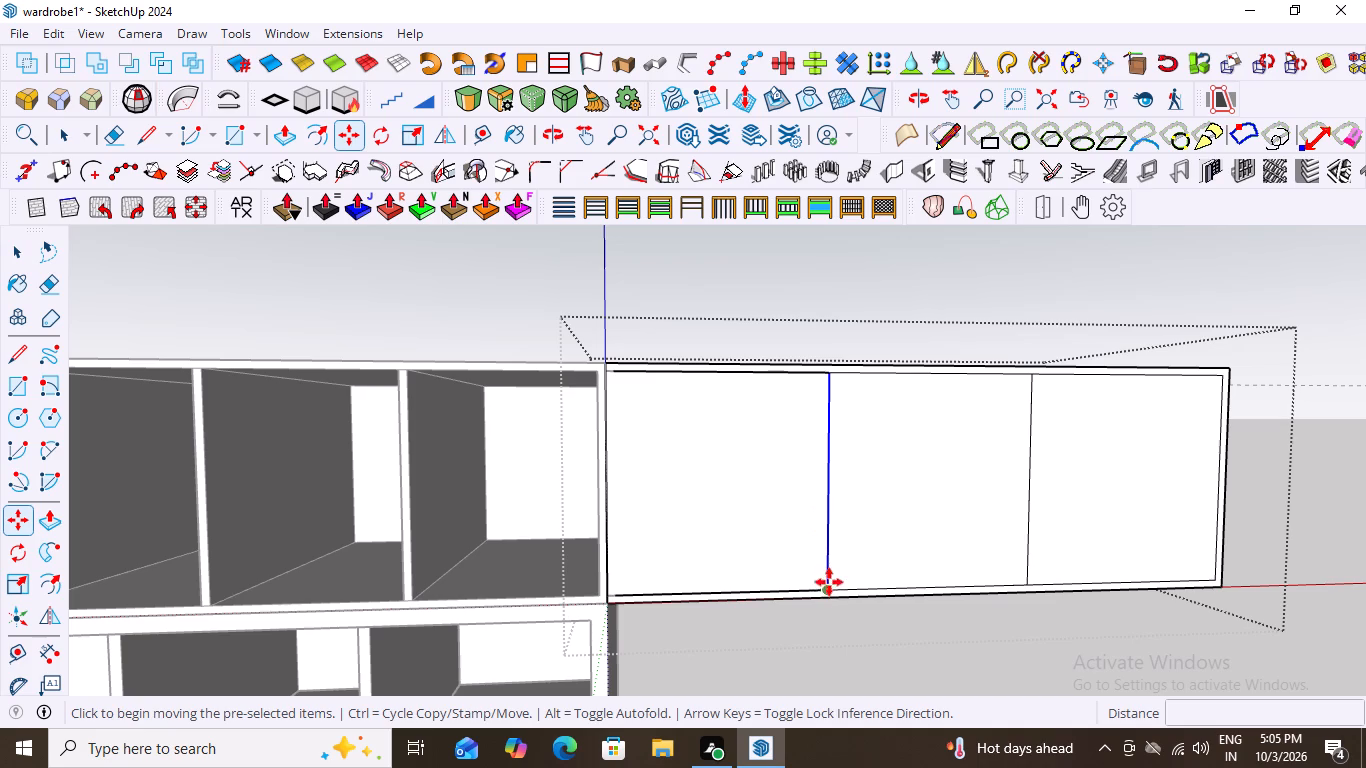
pyautogui.click(828, 586)
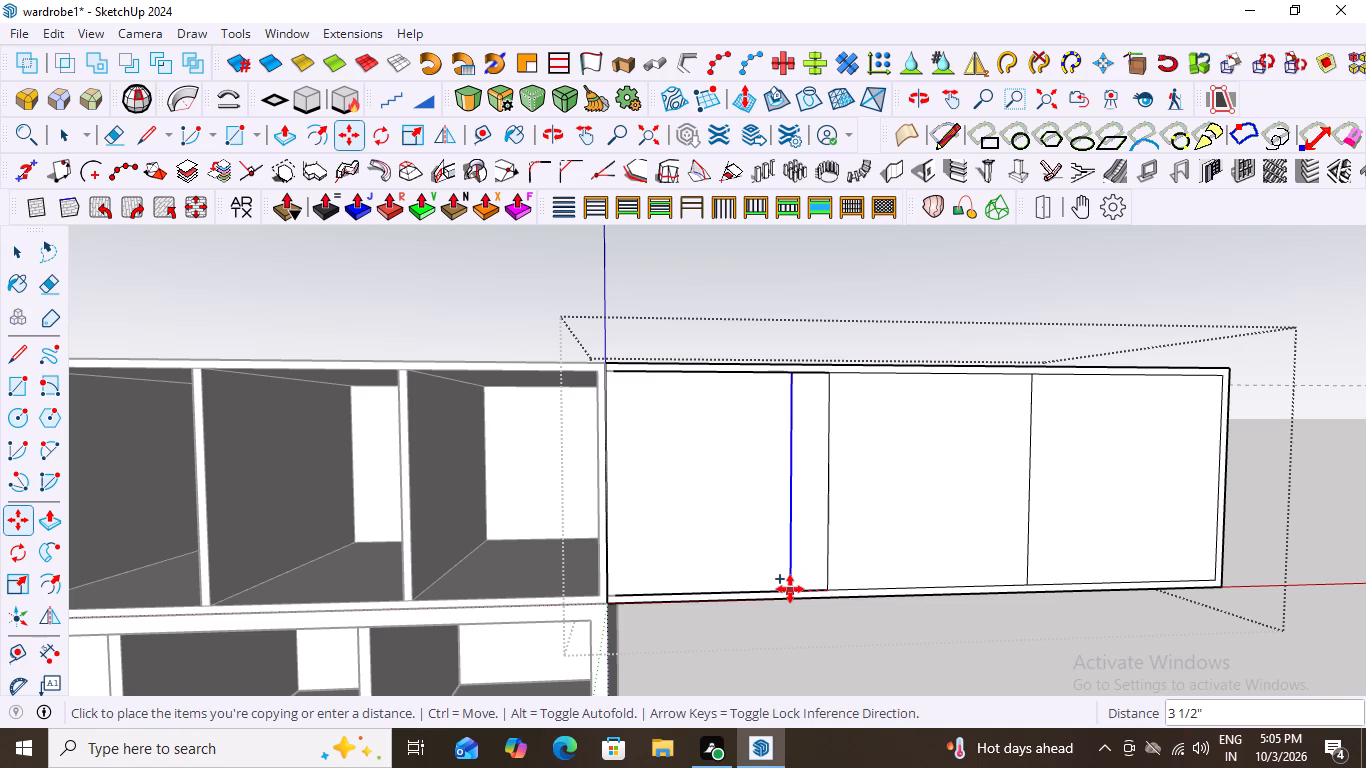
pyautogui.press('9')
pyautogui.write('mm')
pyautogui.press('Return')
# Copy the offset vertical line 18 mm away from the compartment loft to outline the first partition's thickness.
pyautogui.scroll(7, 860, 607)
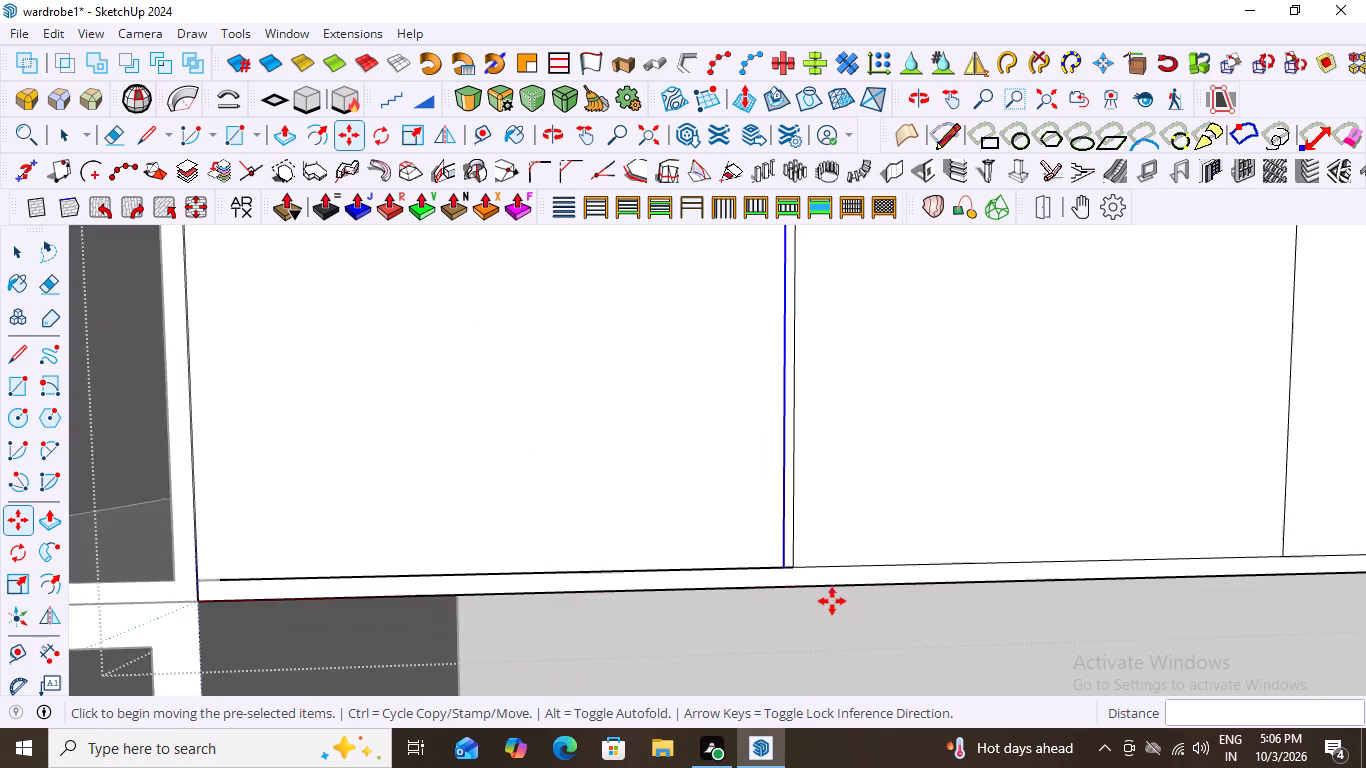
pyautogui.scroll(4, 832, 601)
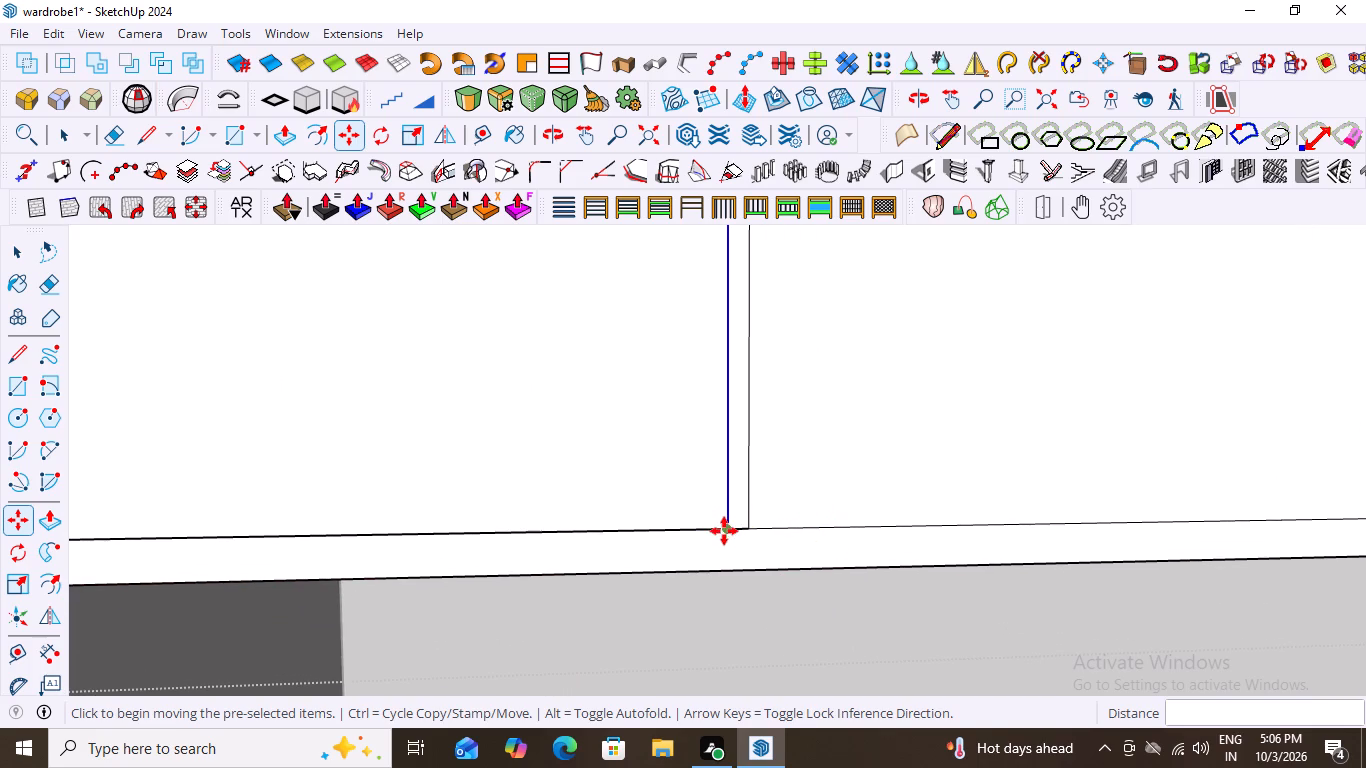
pyautogui.click(727, 529)
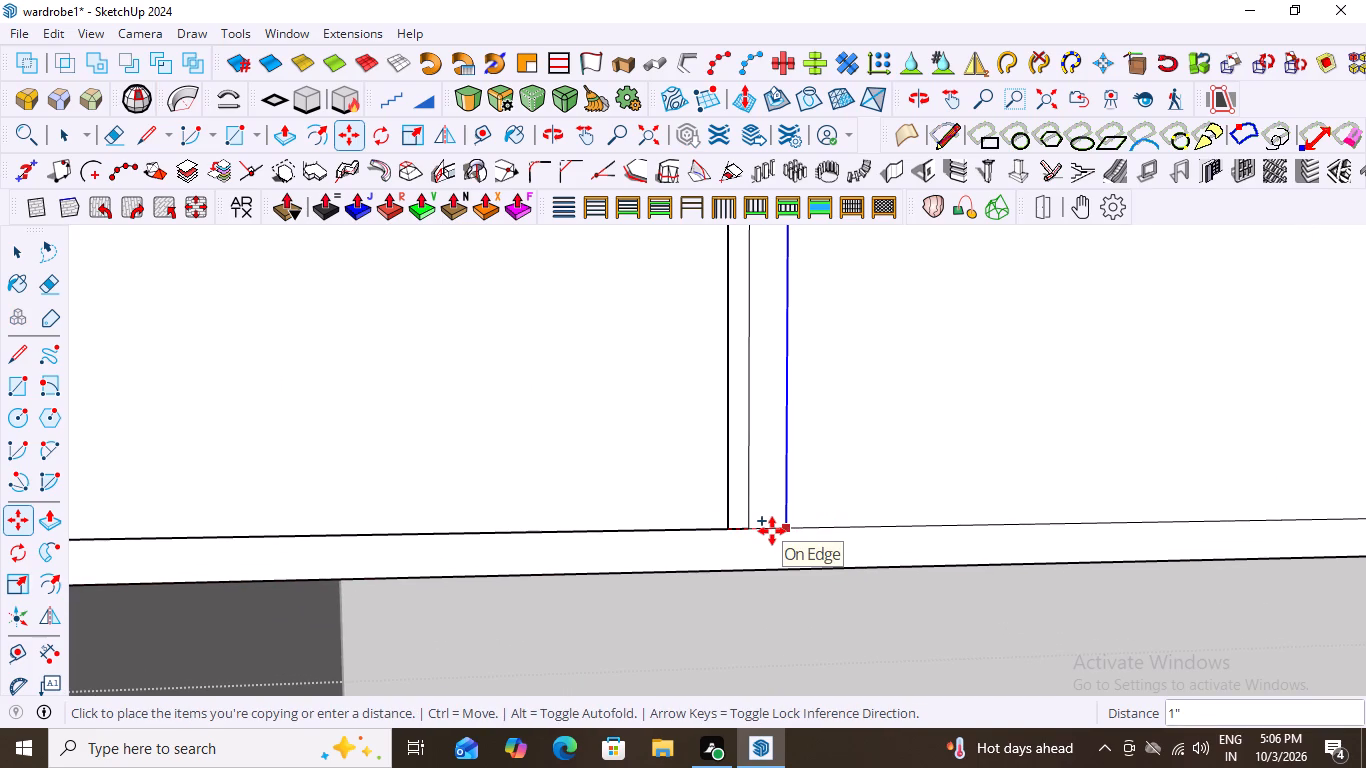
pyautogui.write('18mm')
pyautogui.press('Return')
pyautogui.scroll(-19, 686, 516)
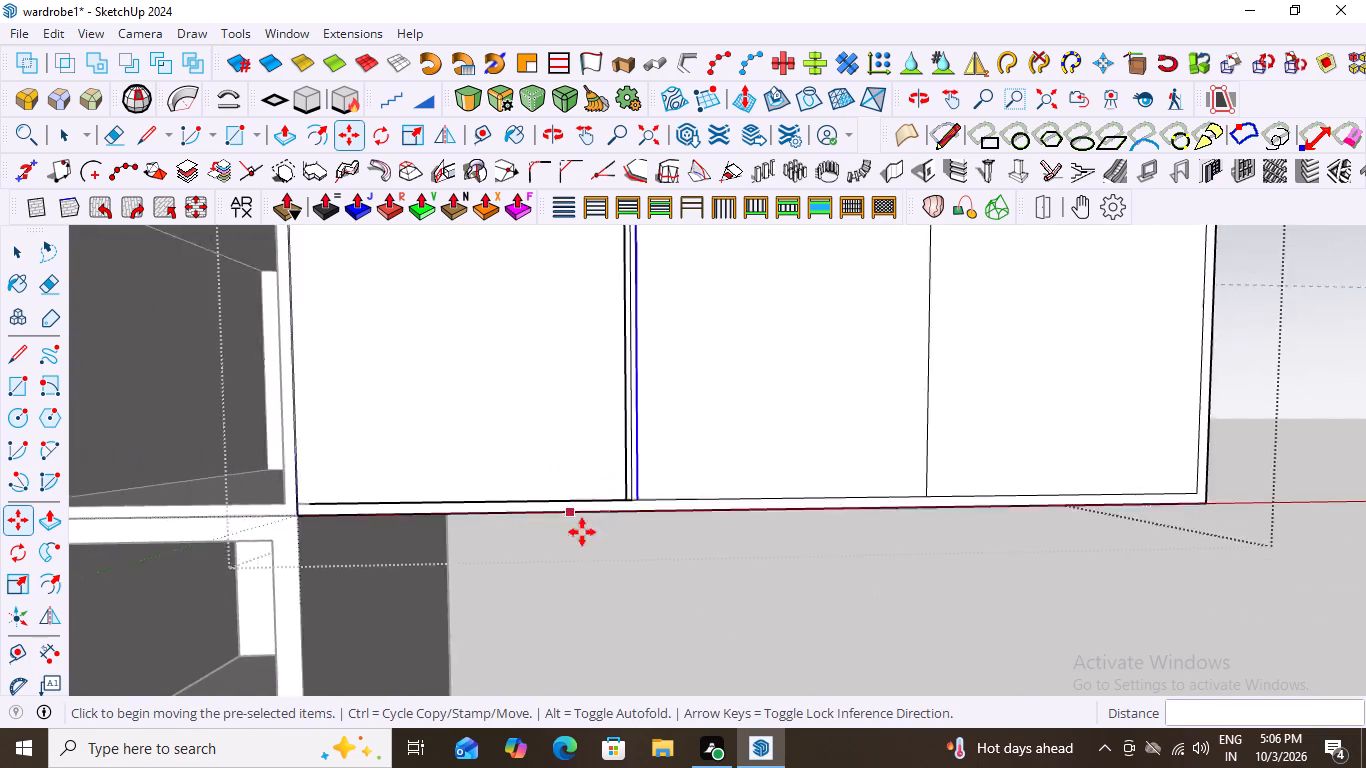
# Copy the vertical division line farthest from the compartment loft a short distance toward the compartment loft, starting from its lower endpoint.
pyautogui.scroll(-9, 582, 532)
pyautogui.scroll(4, 822, 695)
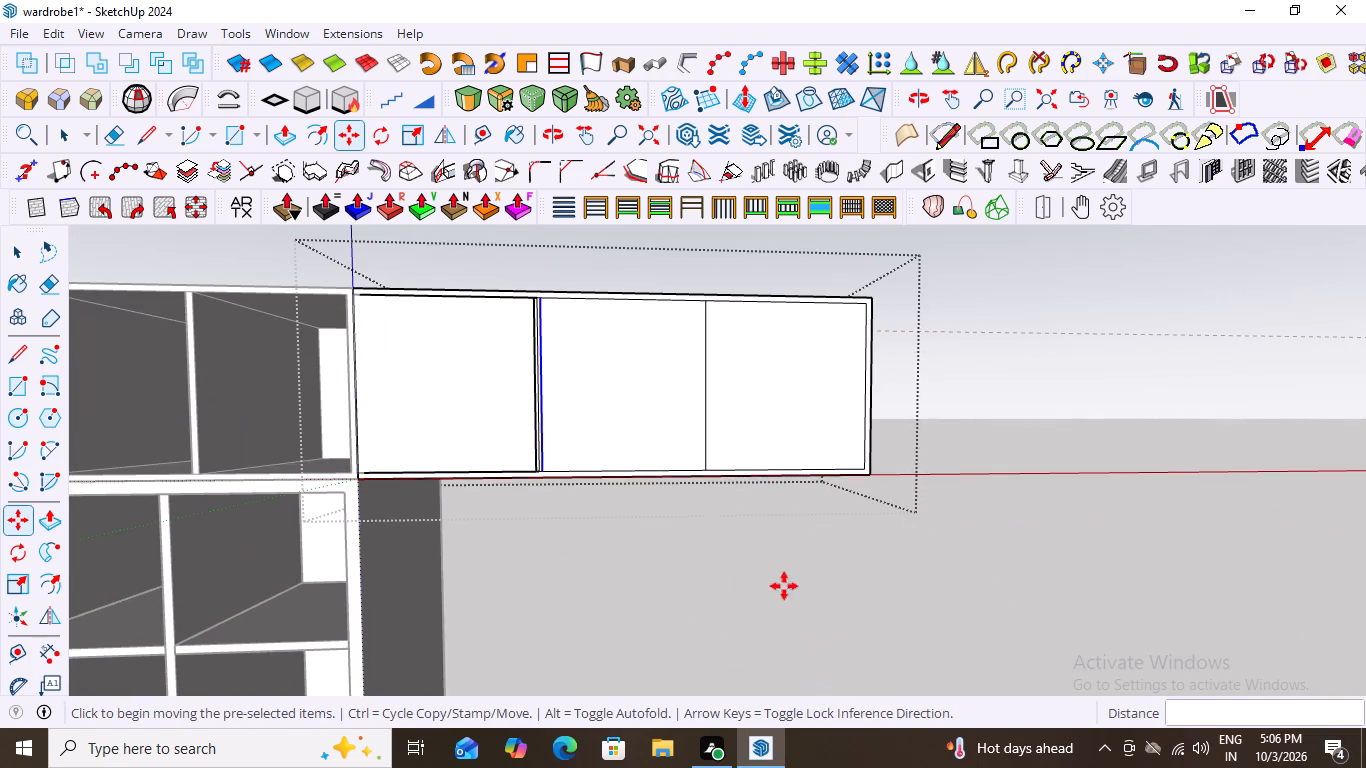
pyautogui.press('space')
pyautogui.scroll(5, 696, 468)
pyautogui.click(709, 438)
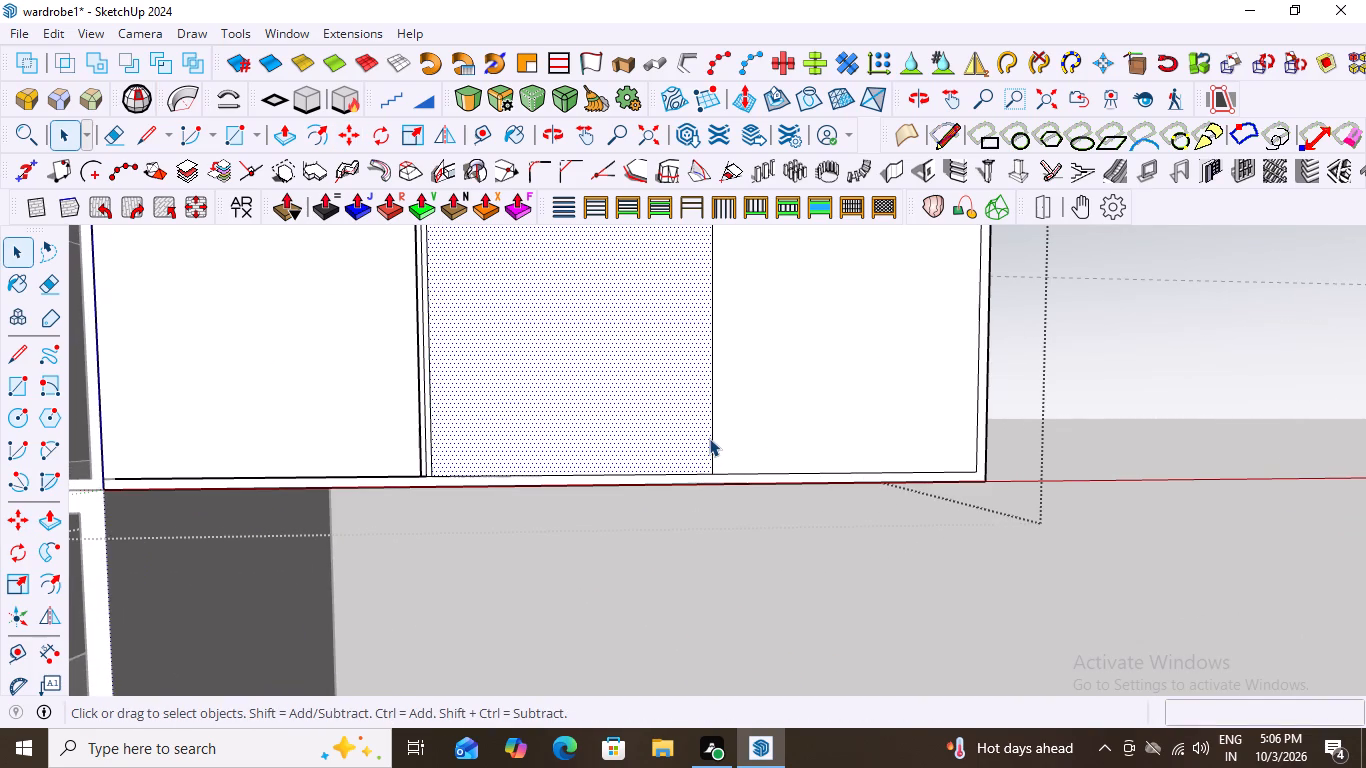
pyautogui.click(709, 438)
pyautogui.click(709, 438)
pyautogui.click(711, 445)
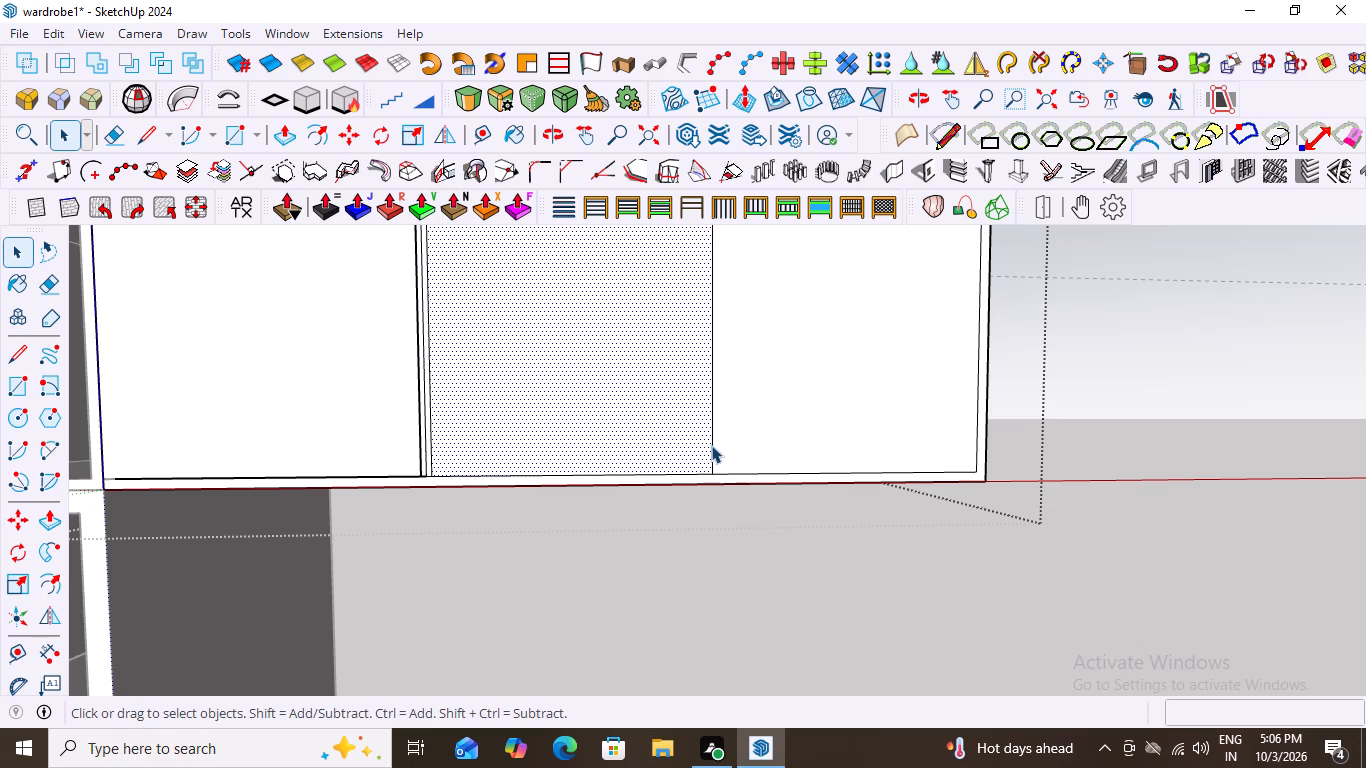
pyautogui.press('m')
pyautogui.scroll(3, 715, 497)
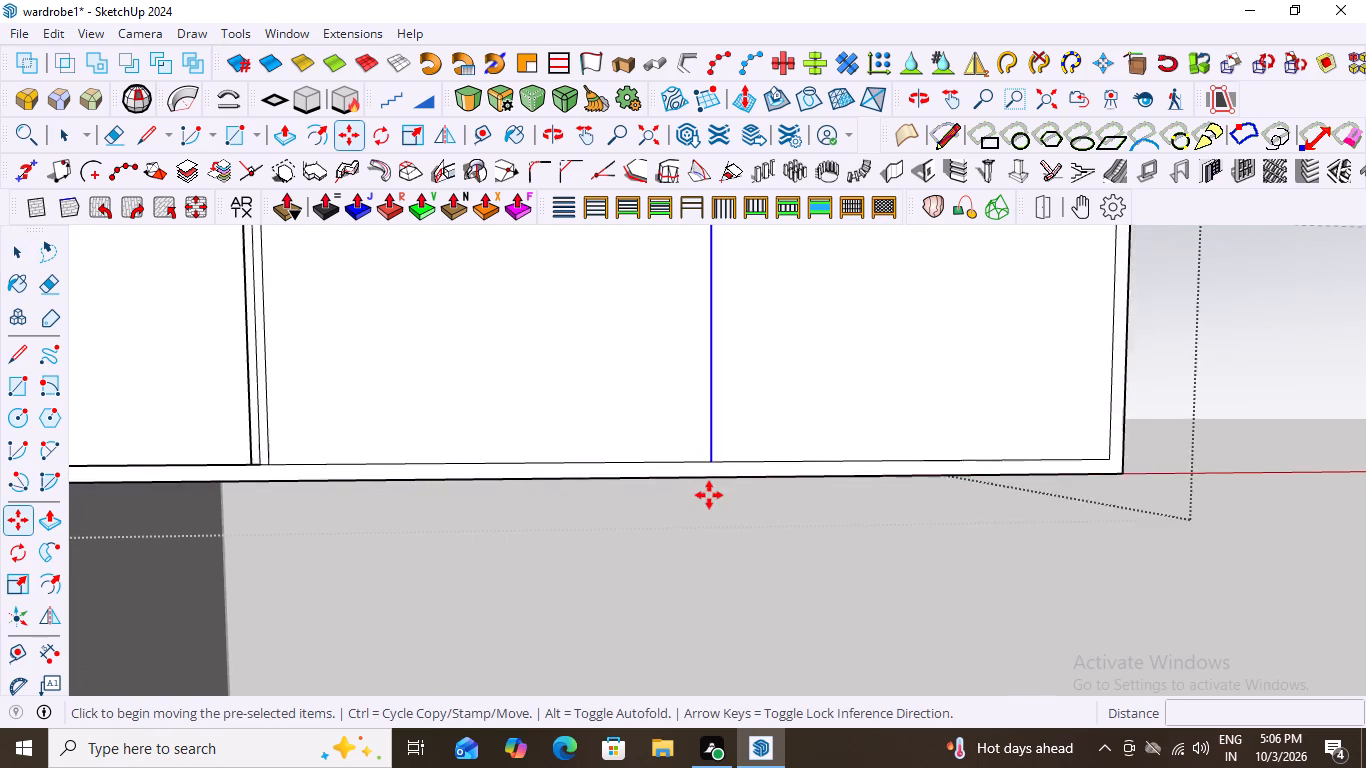
pyautogui.scroll(3, 709, 495)
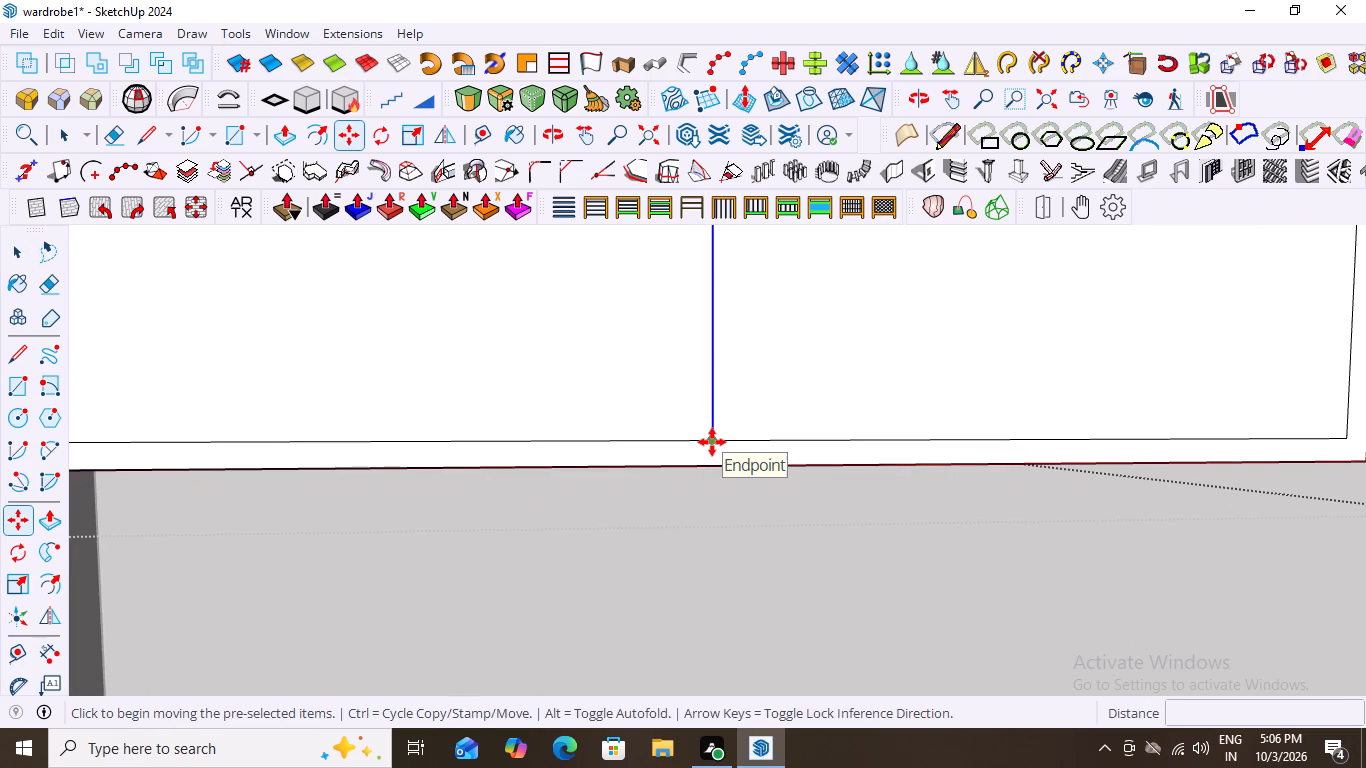
pyautogui.click(712, 442)
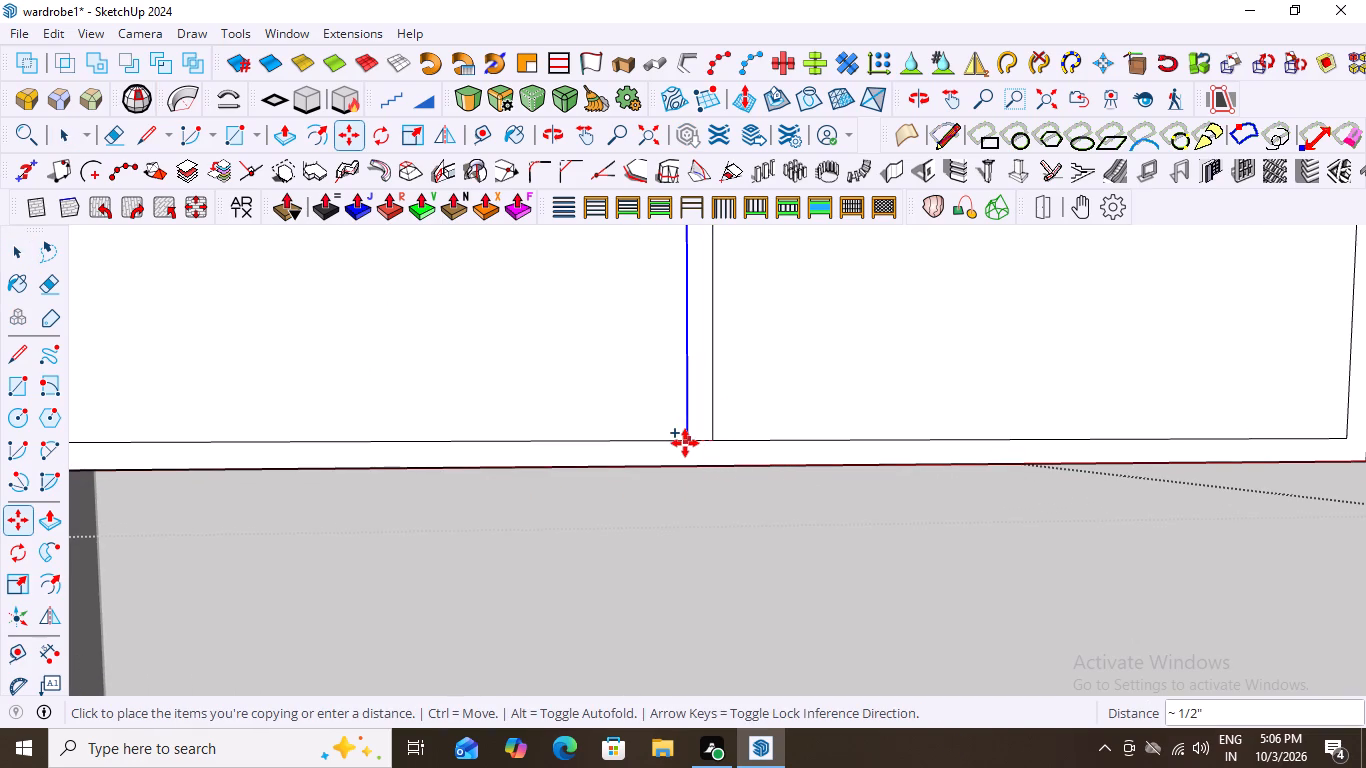
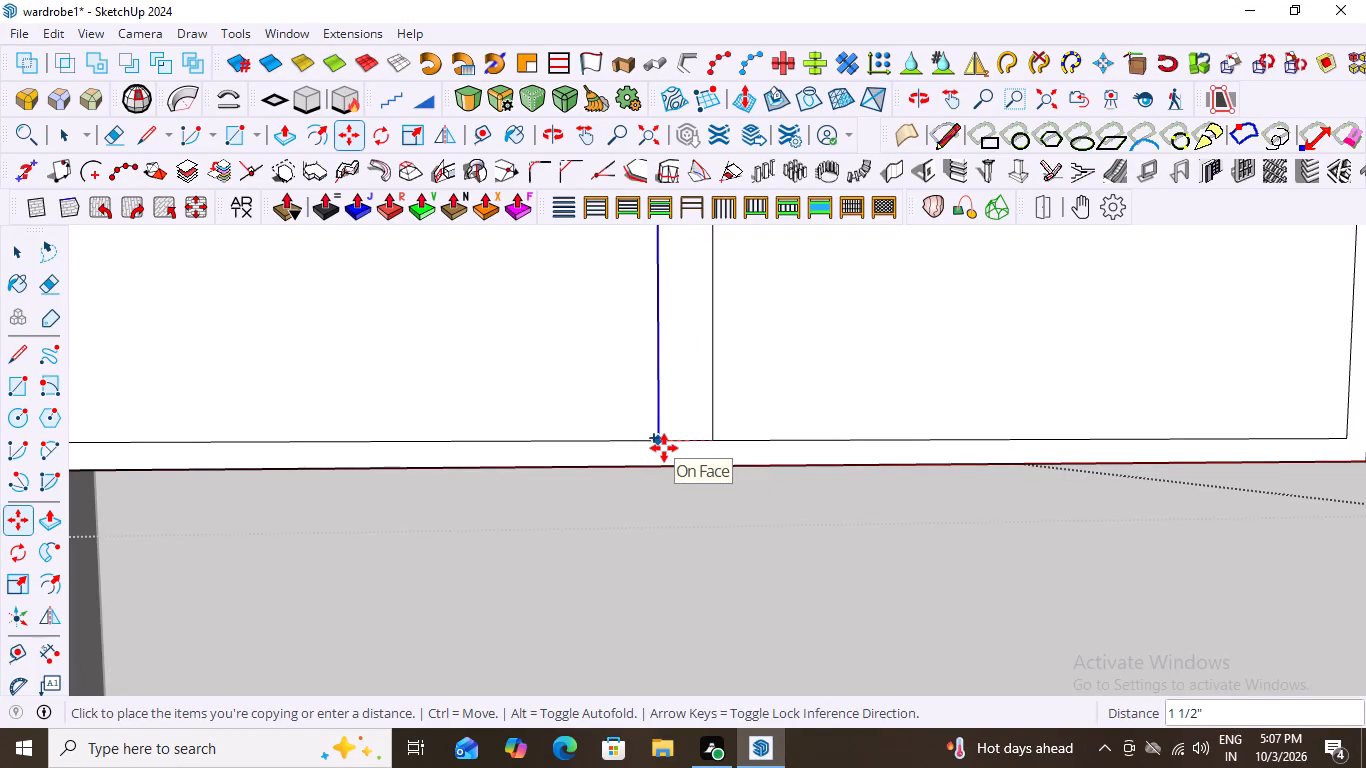
# Set the copied division line's offset to 9 mm toward the compartment loft.
pyautogui.write('18m')
pyautogui.press('BackSpace')
pyautogui.press('BackSpace')
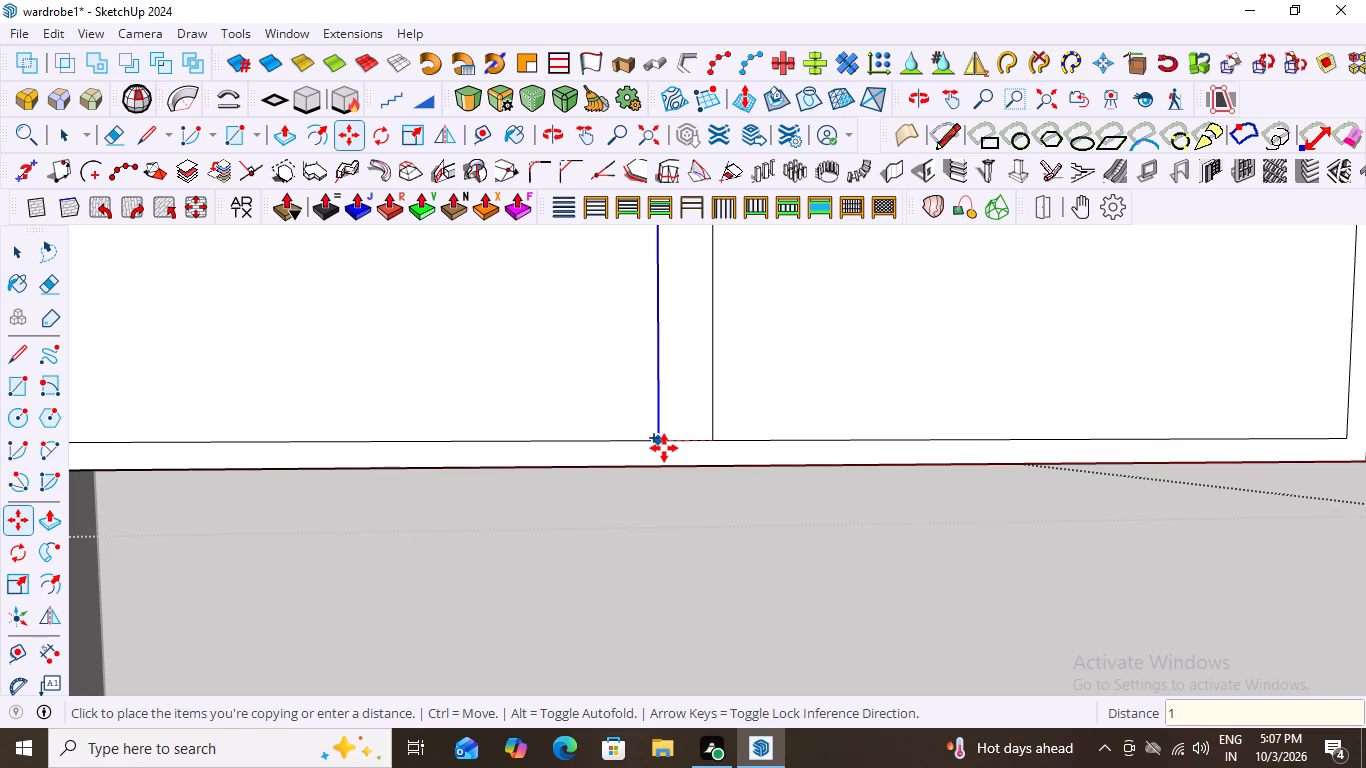
pyautogui.press('BackSpace')
pyautogui.press('9')
pyautogui.press('m')
pyautogui.press('m')
pyautogui.press('Return')
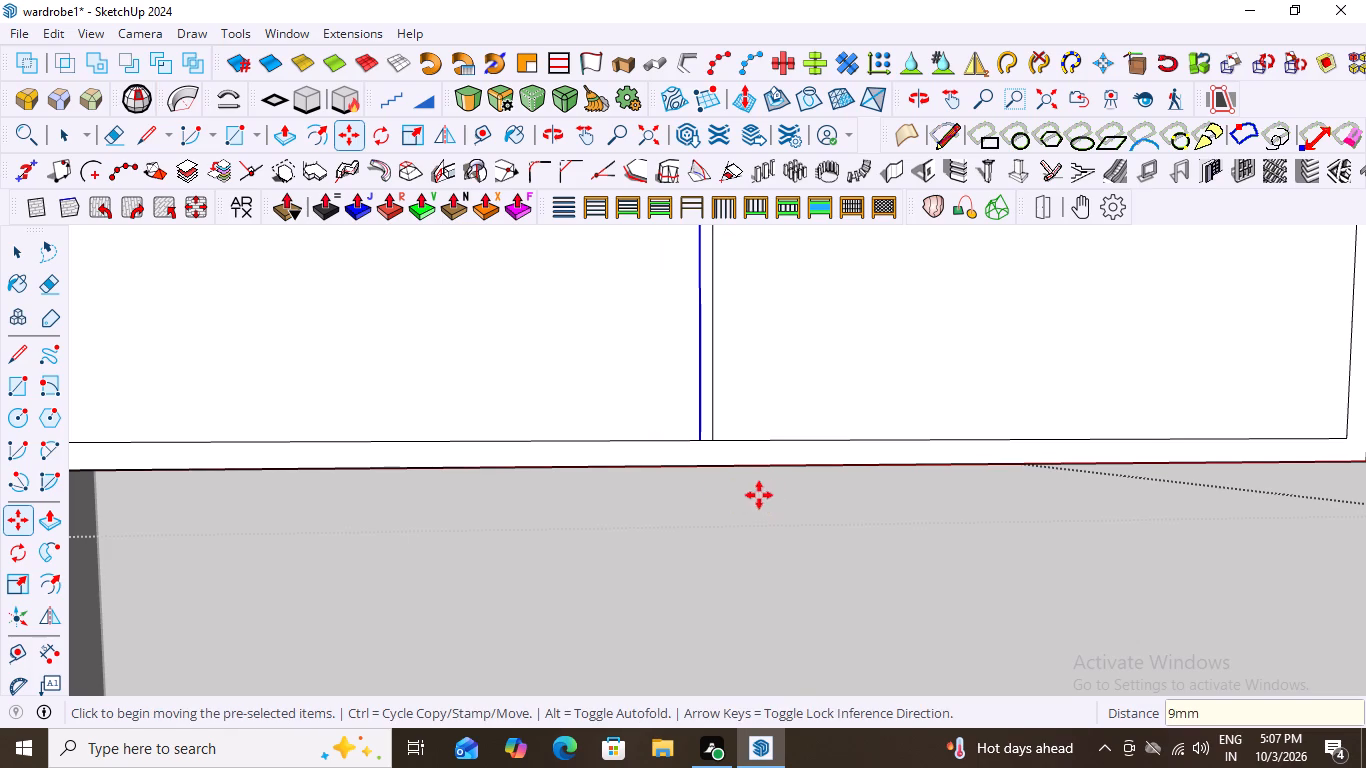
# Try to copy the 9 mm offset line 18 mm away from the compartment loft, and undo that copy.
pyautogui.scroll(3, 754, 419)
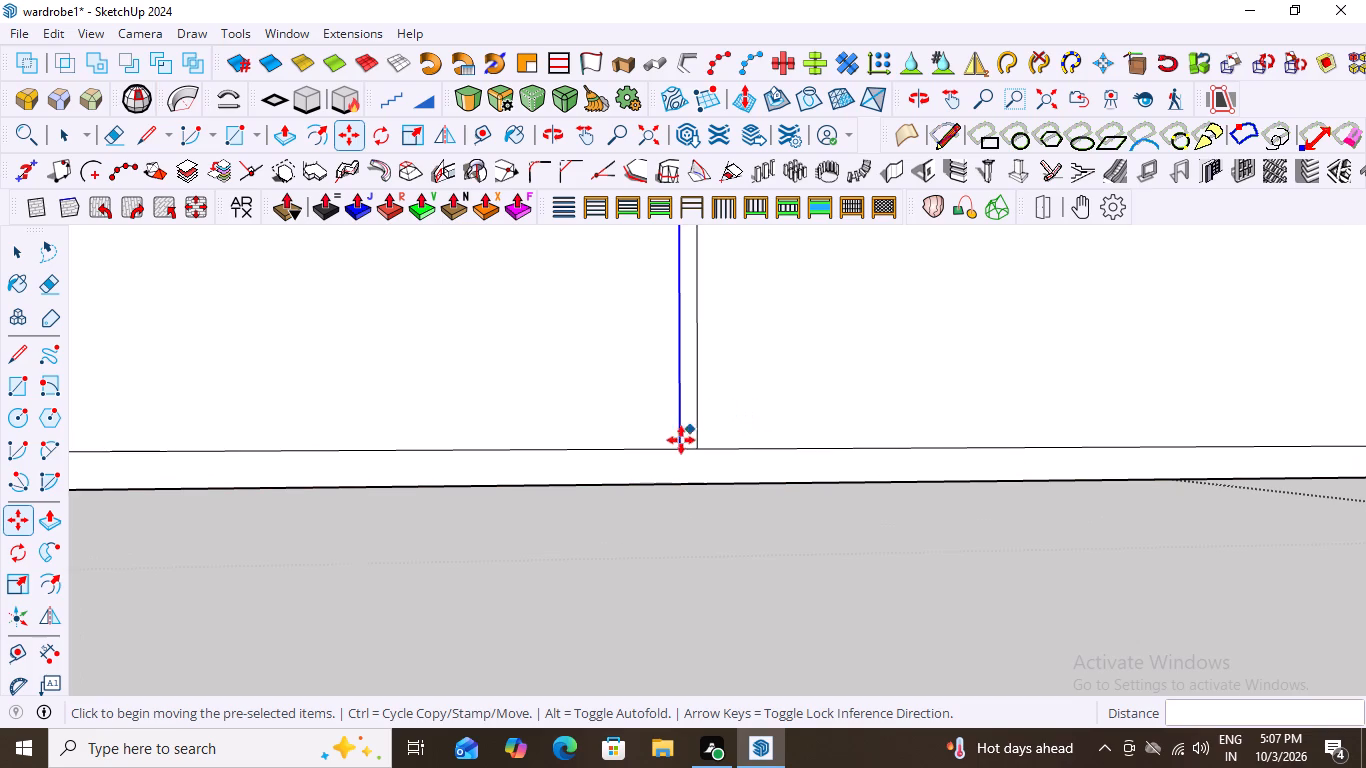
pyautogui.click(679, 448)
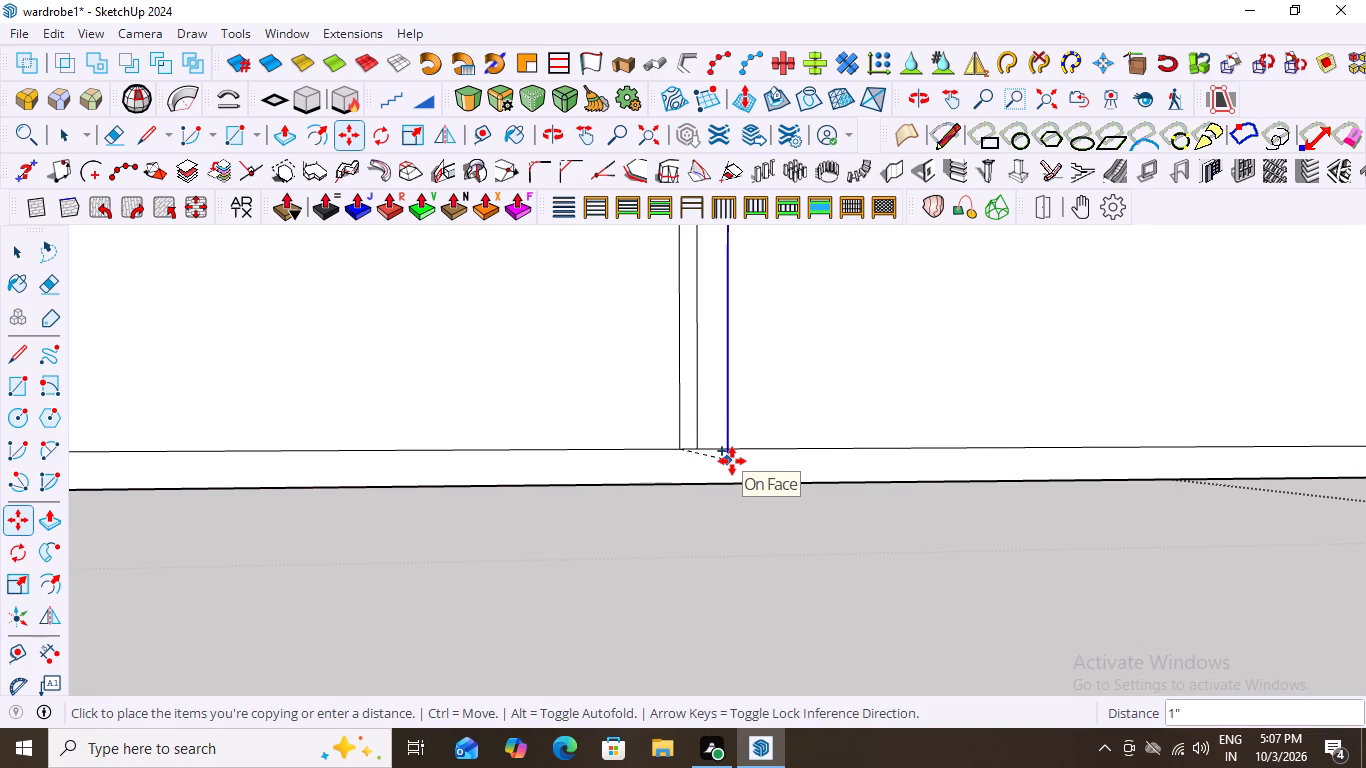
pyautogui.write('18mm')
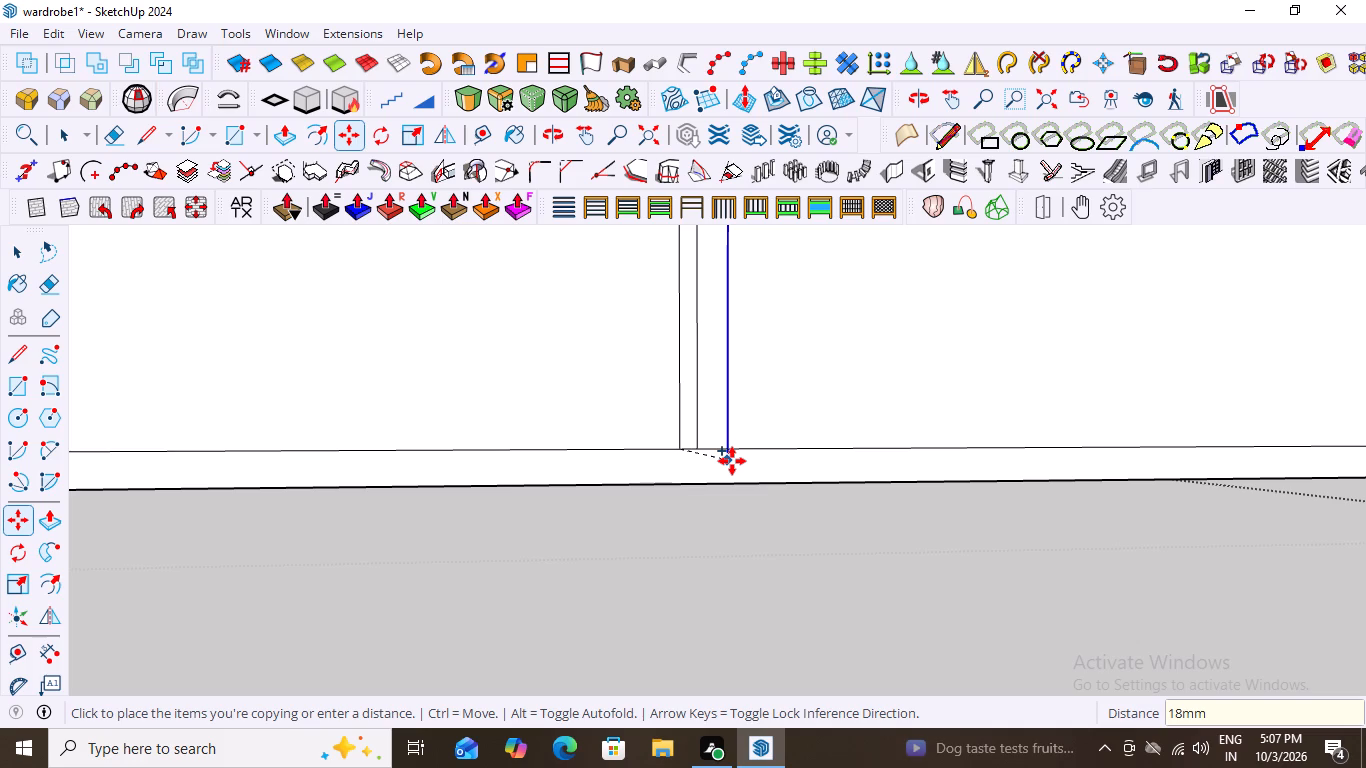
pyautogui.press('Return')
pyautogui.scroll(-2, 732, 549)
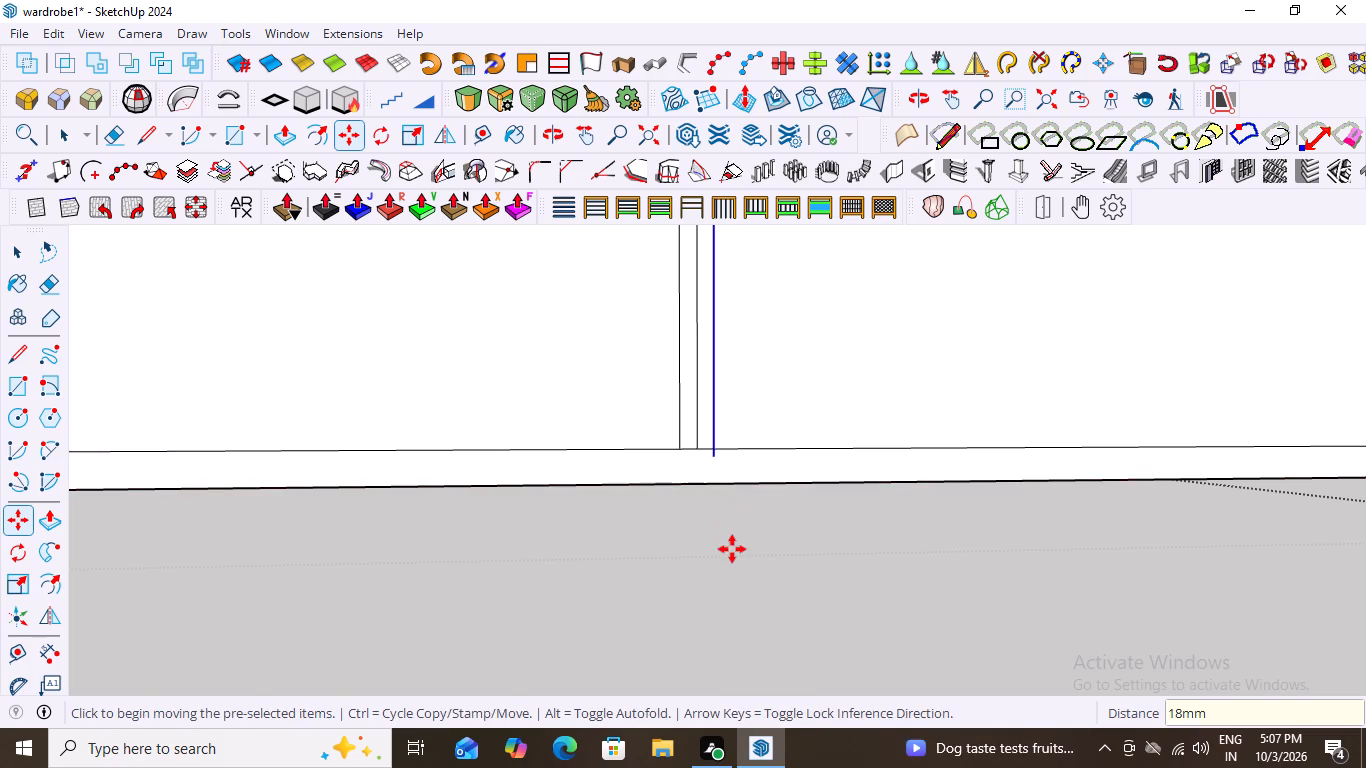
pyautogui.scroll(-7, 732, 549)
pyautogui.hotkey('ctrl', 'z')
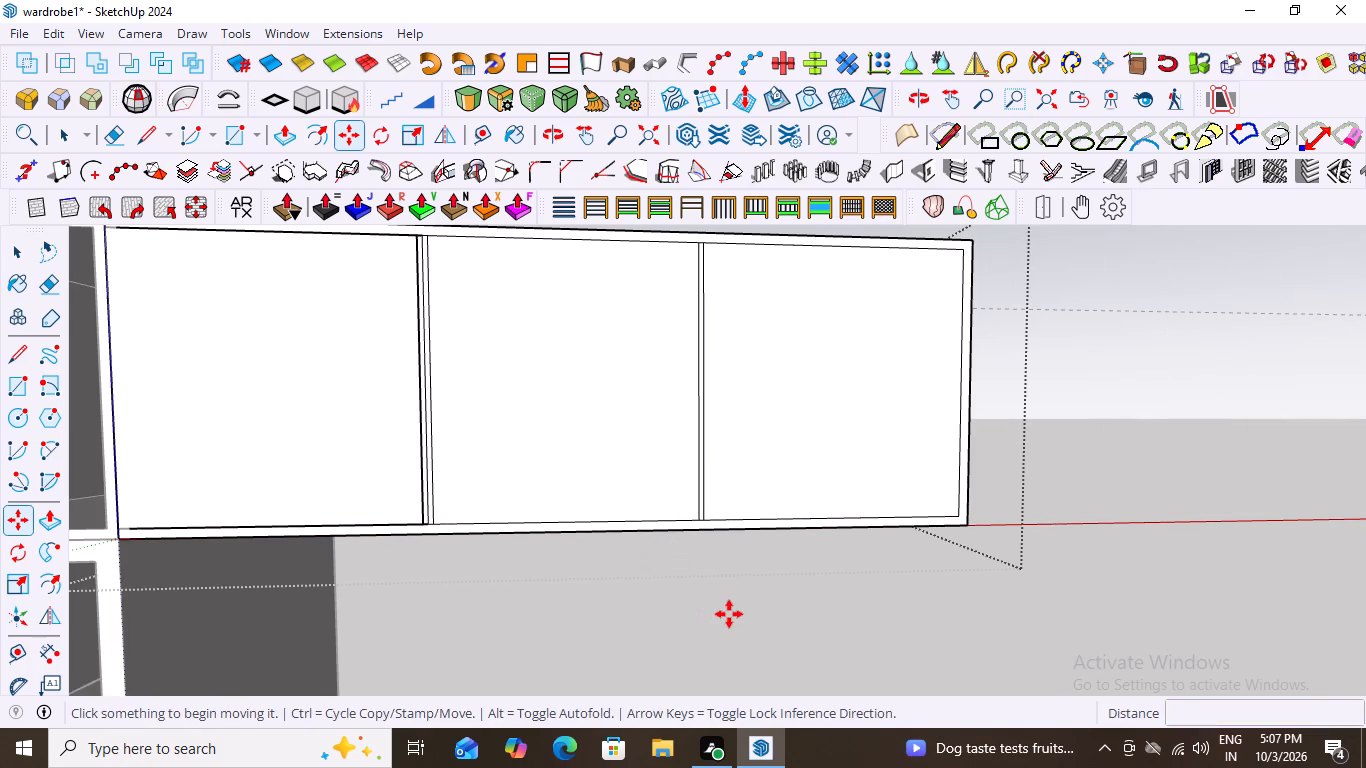
# Copy the original division line farthest from the compartment loft 9 mm away from the compartment loft to outline the second partition.
pyautogui.scroll(8, 718, 549)
pyautogui.press('space')
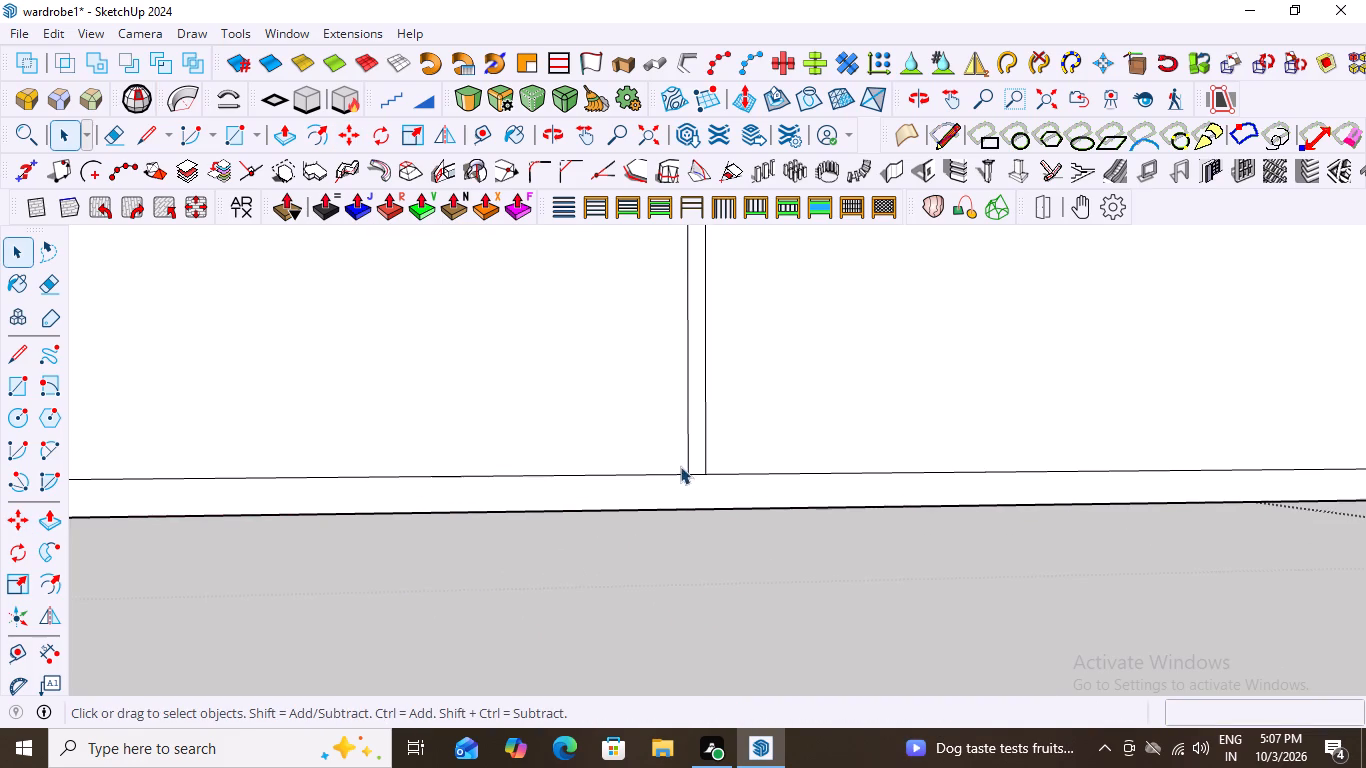
pyautogui.click(704, 458)
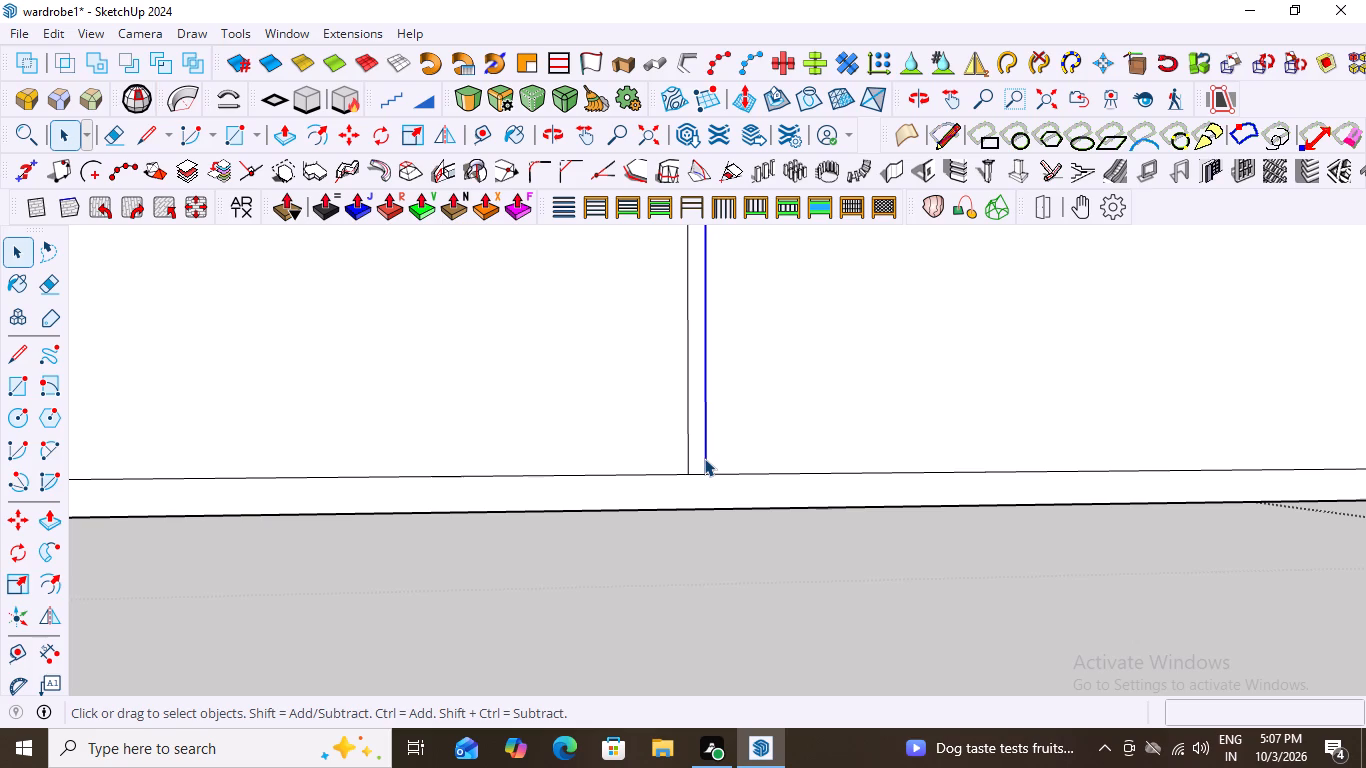
pyautogui.press('m')
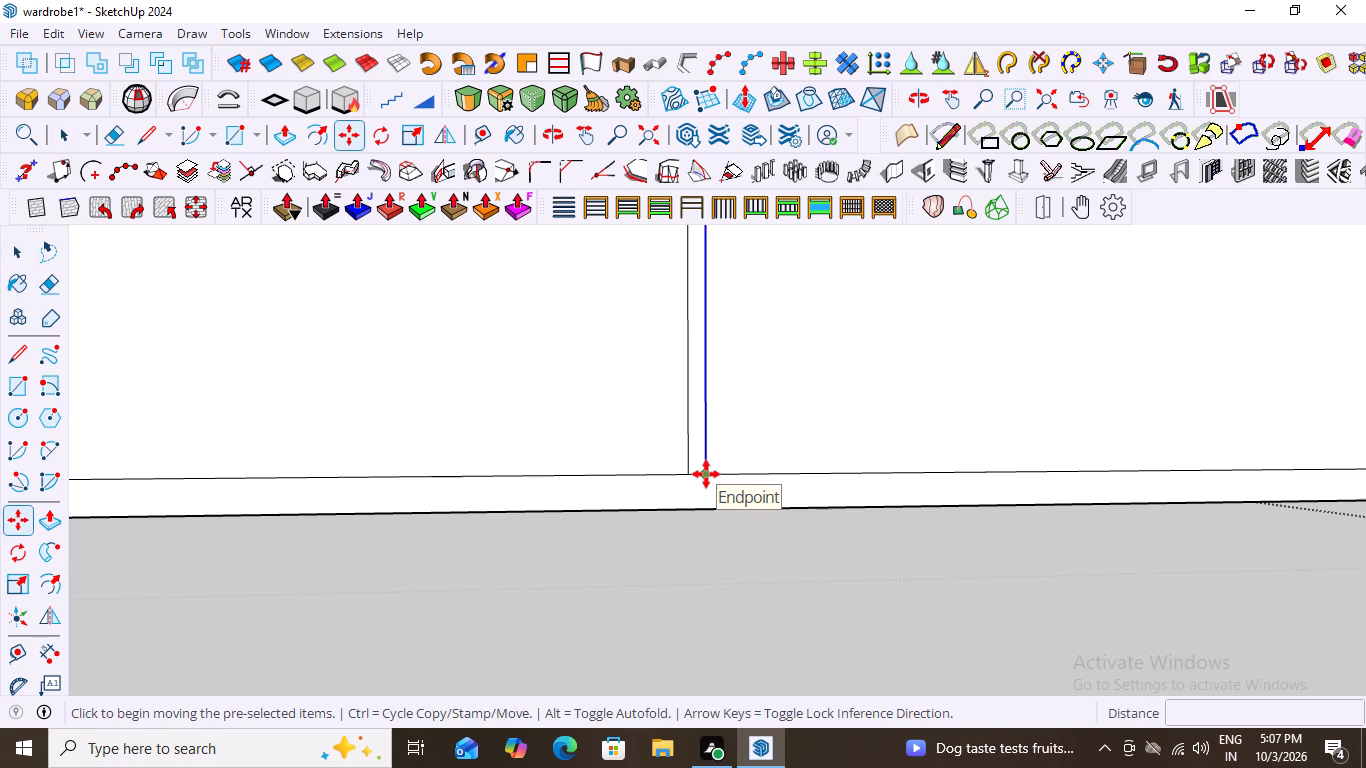
pyautogui.click(706, 474)
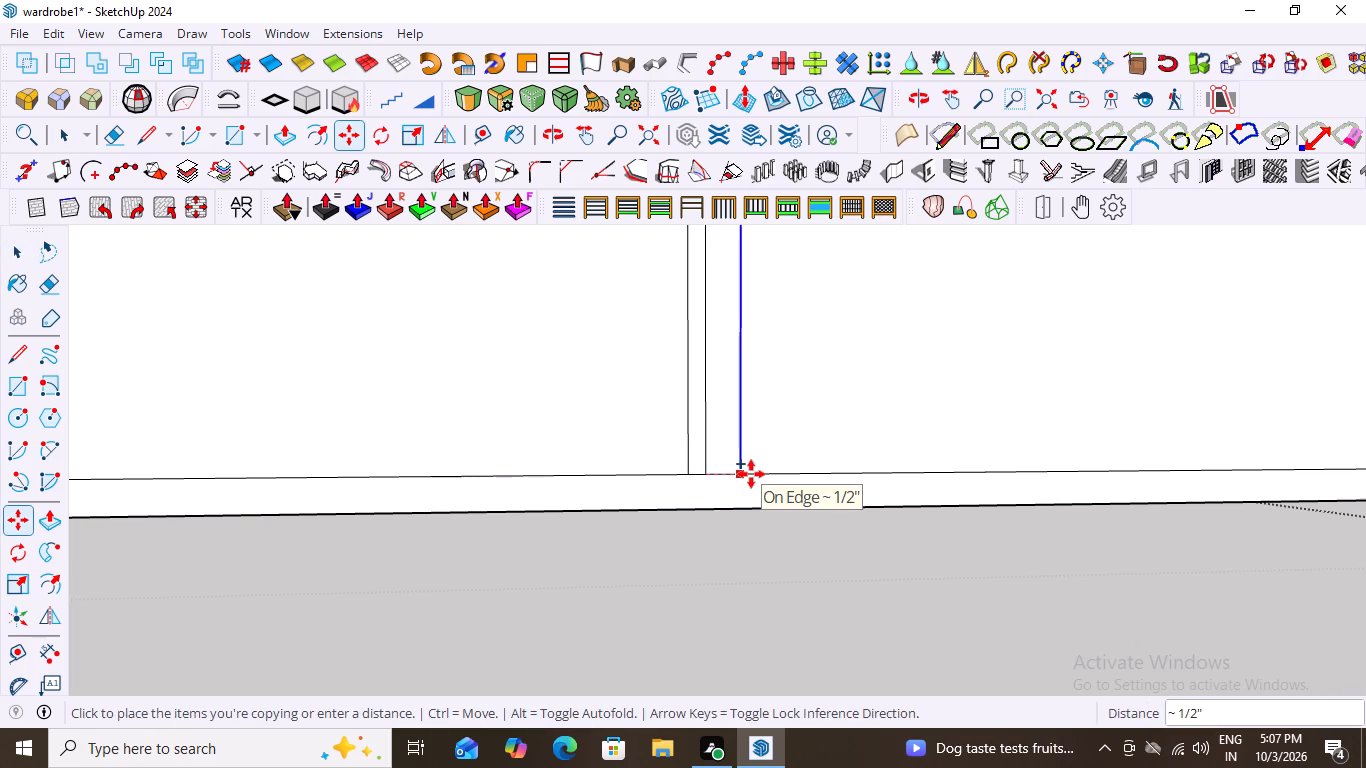
pyautogui.press('9')
pyautogui.write('mm')
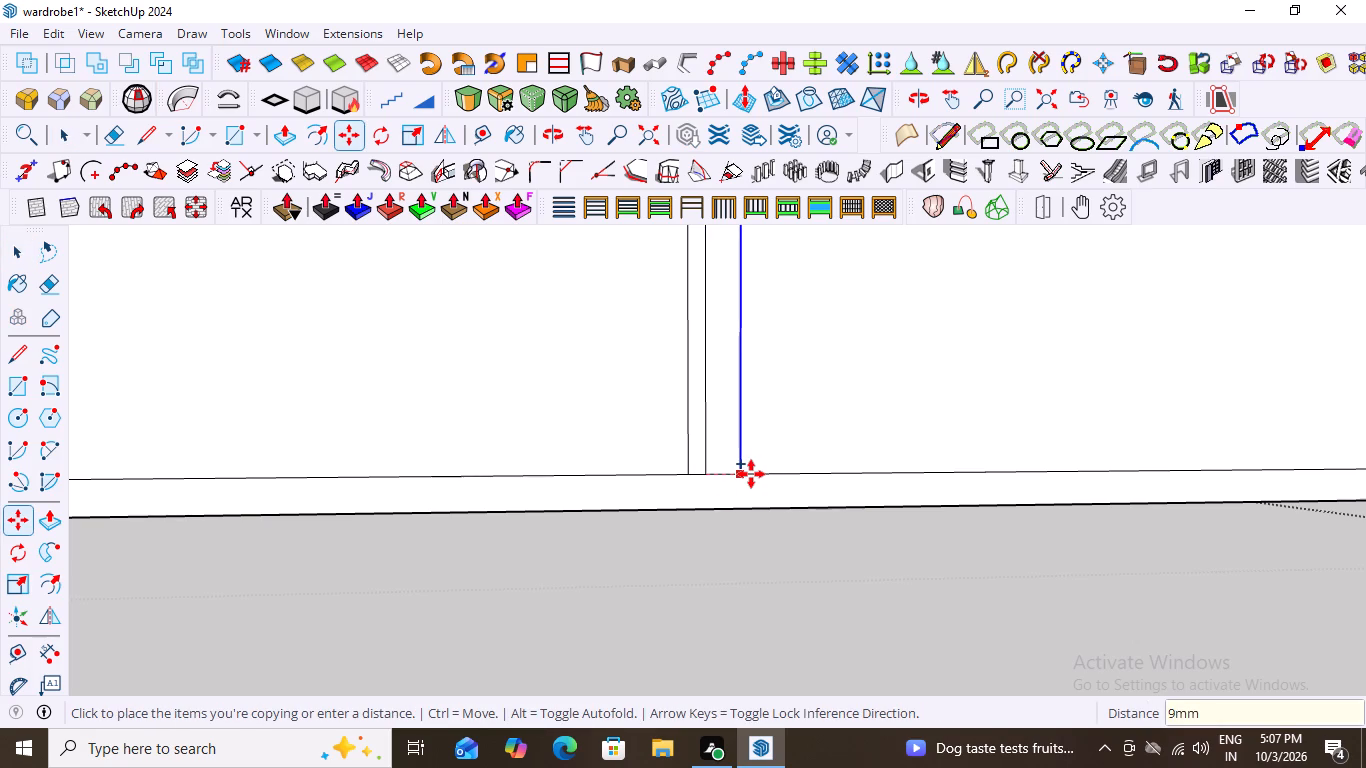
pyautogui.press('Return')
# Reopen the side loft group and delete the centre line of the partition nearest the compartment loft.
pyautogui.scroll(-9, 751, 474)
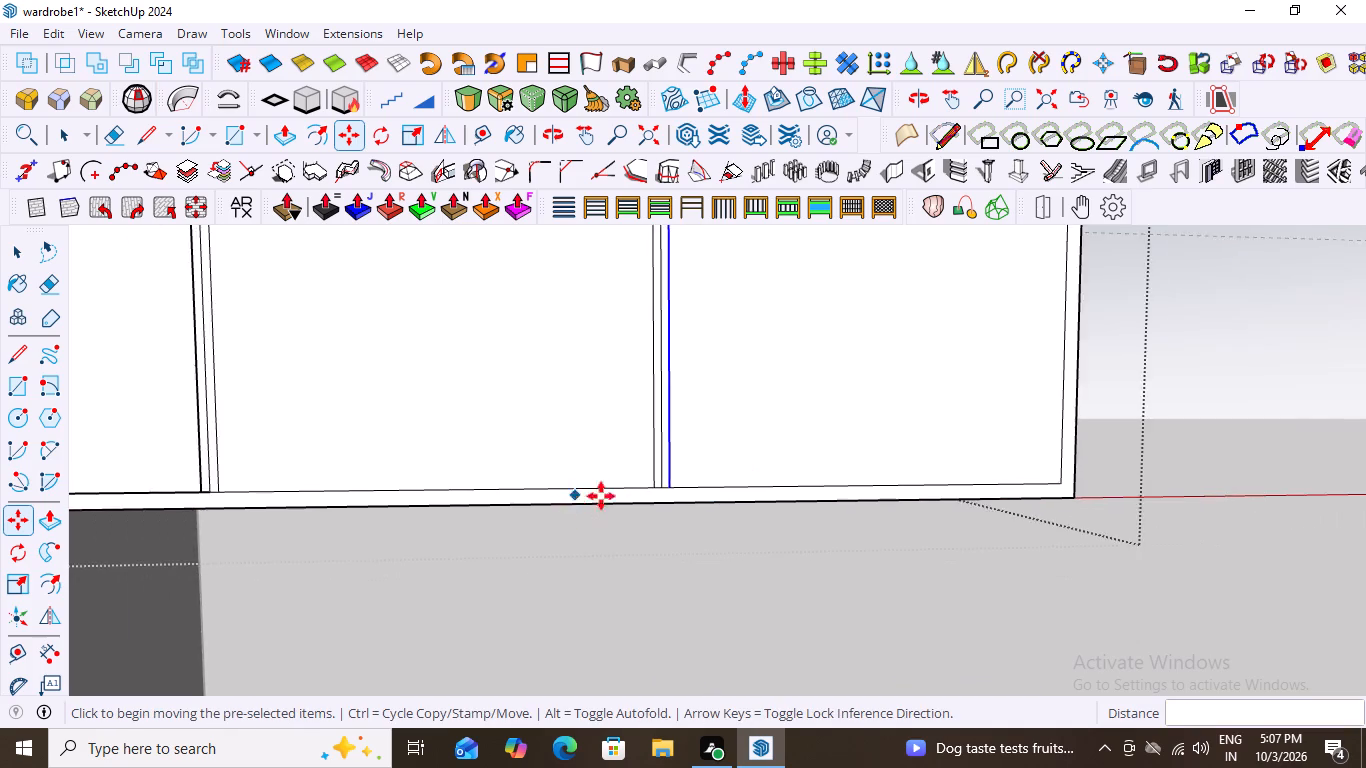
pyautogui.scroll(-17, 601, 496)
pyautogui.scroll(1, 1077, 596)
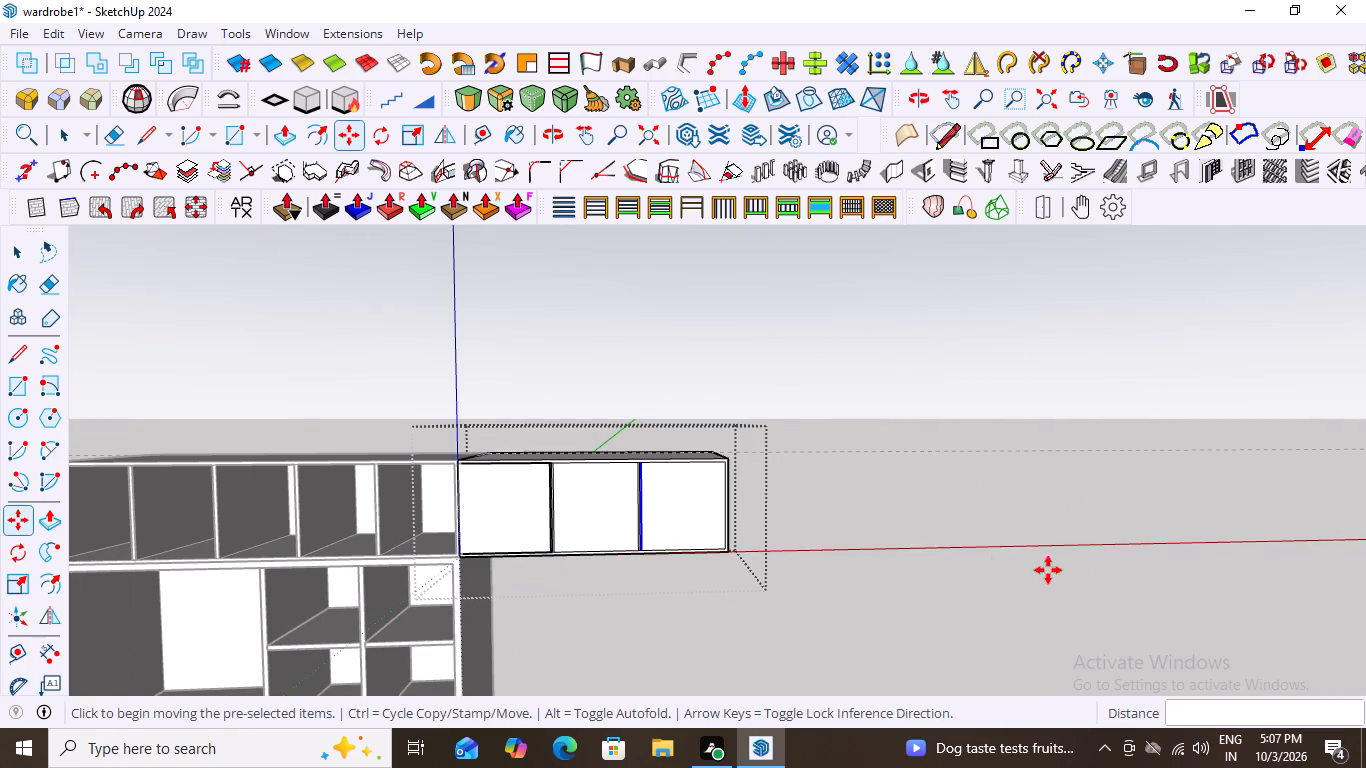
pyautogui.press('space')
pyautogui.click(861, 496)
pyautogui.scroll(5, 536, 575)
pyautogui.scroll(-5, 772, 528)
pyautogui.scroll(6, 596, 486)
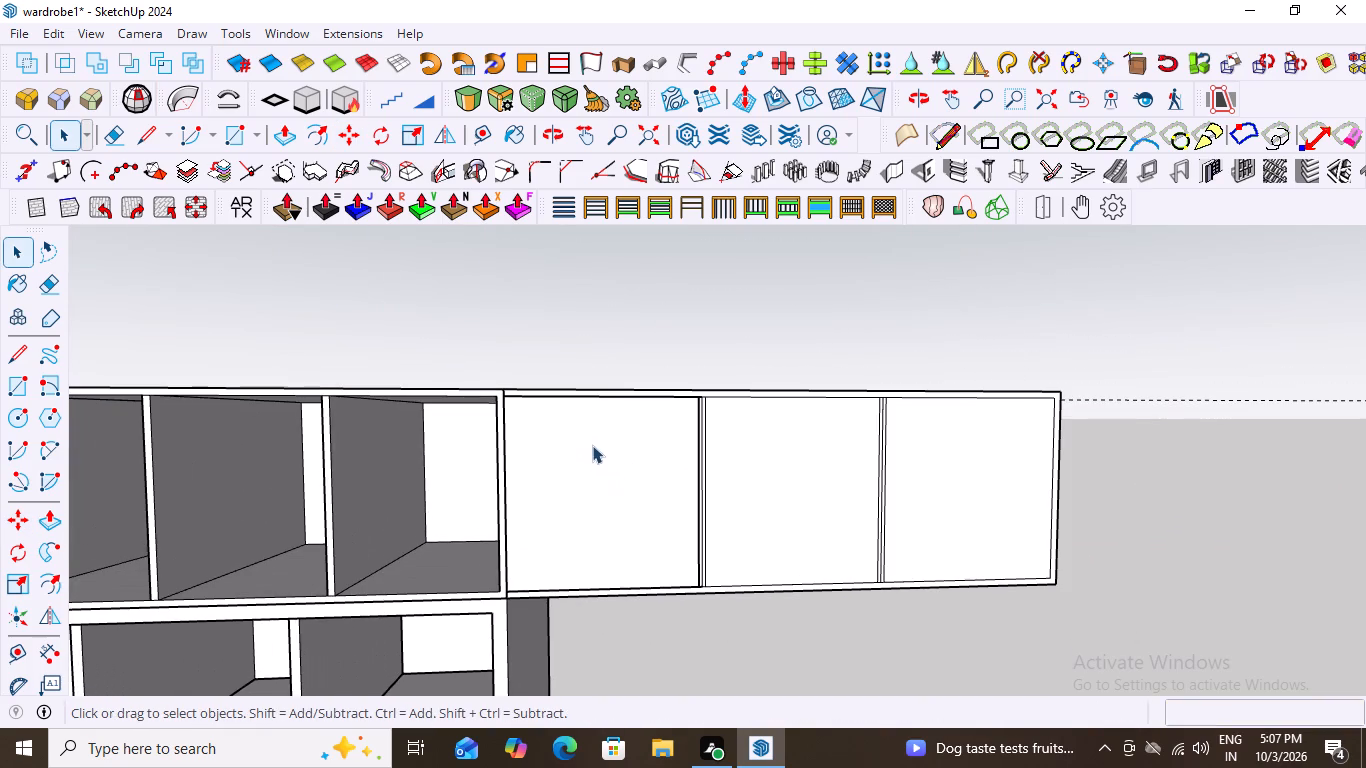
pyautogui.moveTo(594, 469); pyautogui.dragTo(712, 555, button='middle')
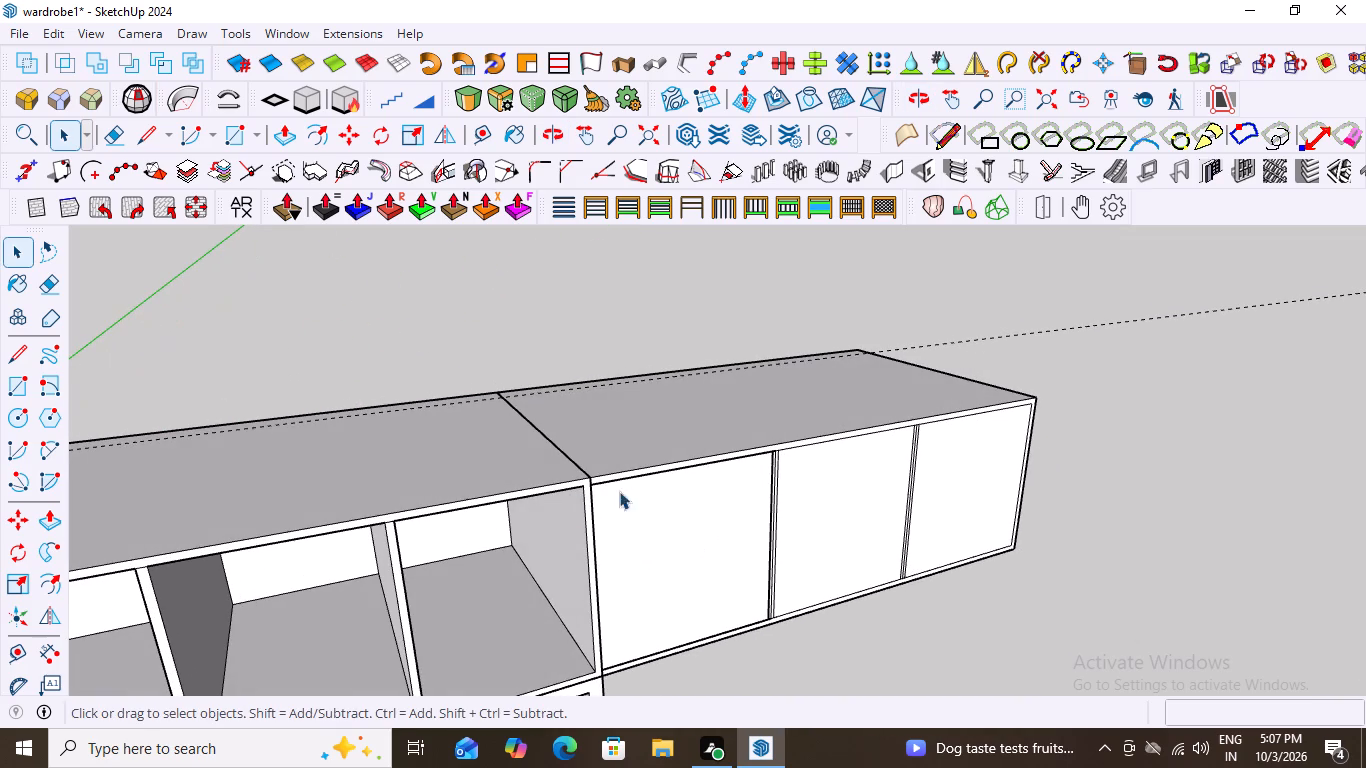
pyautogui.moveTo(716, 500); pyautogui.dragTo(623, 457, button='middle')
pyautogui.scroll(6, 713, 525)
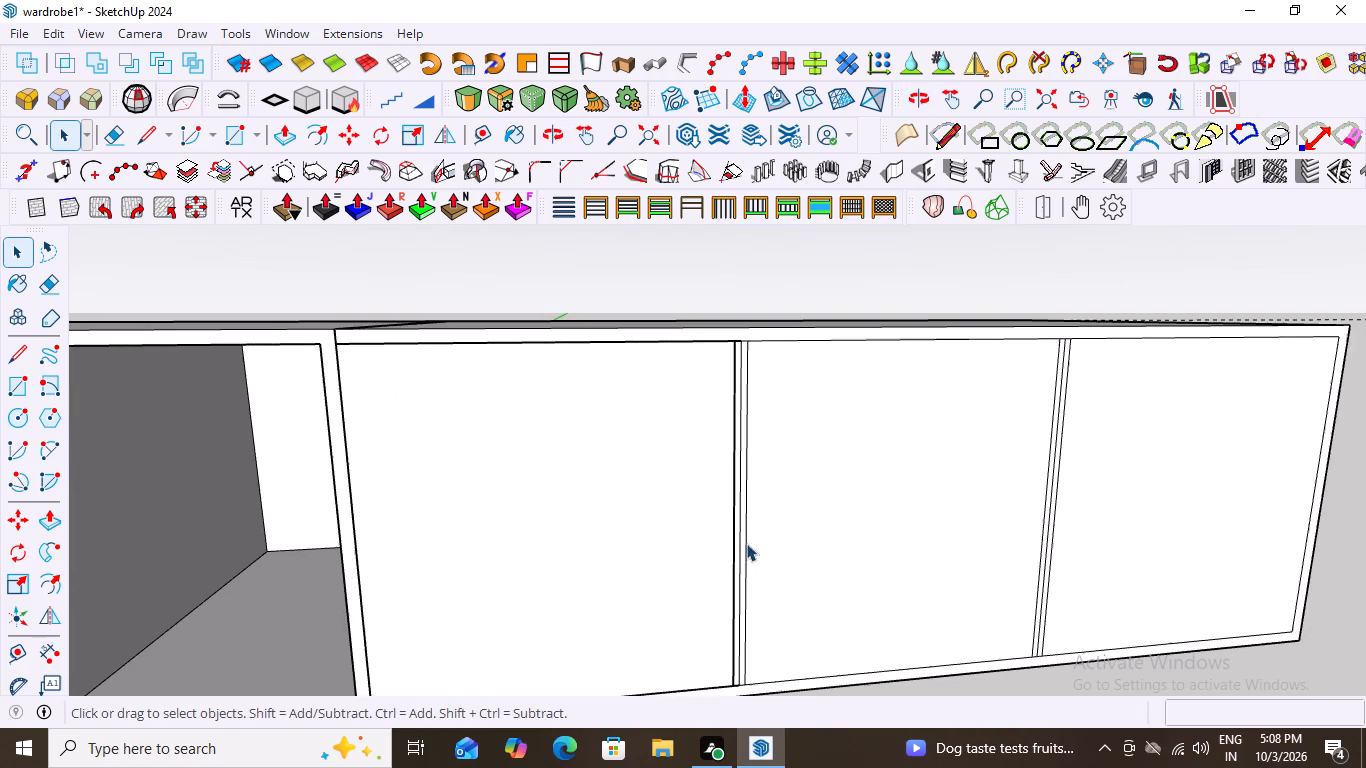
pyautogui.click(741, 558)
pyautogui.scroll(5, 758, 558)
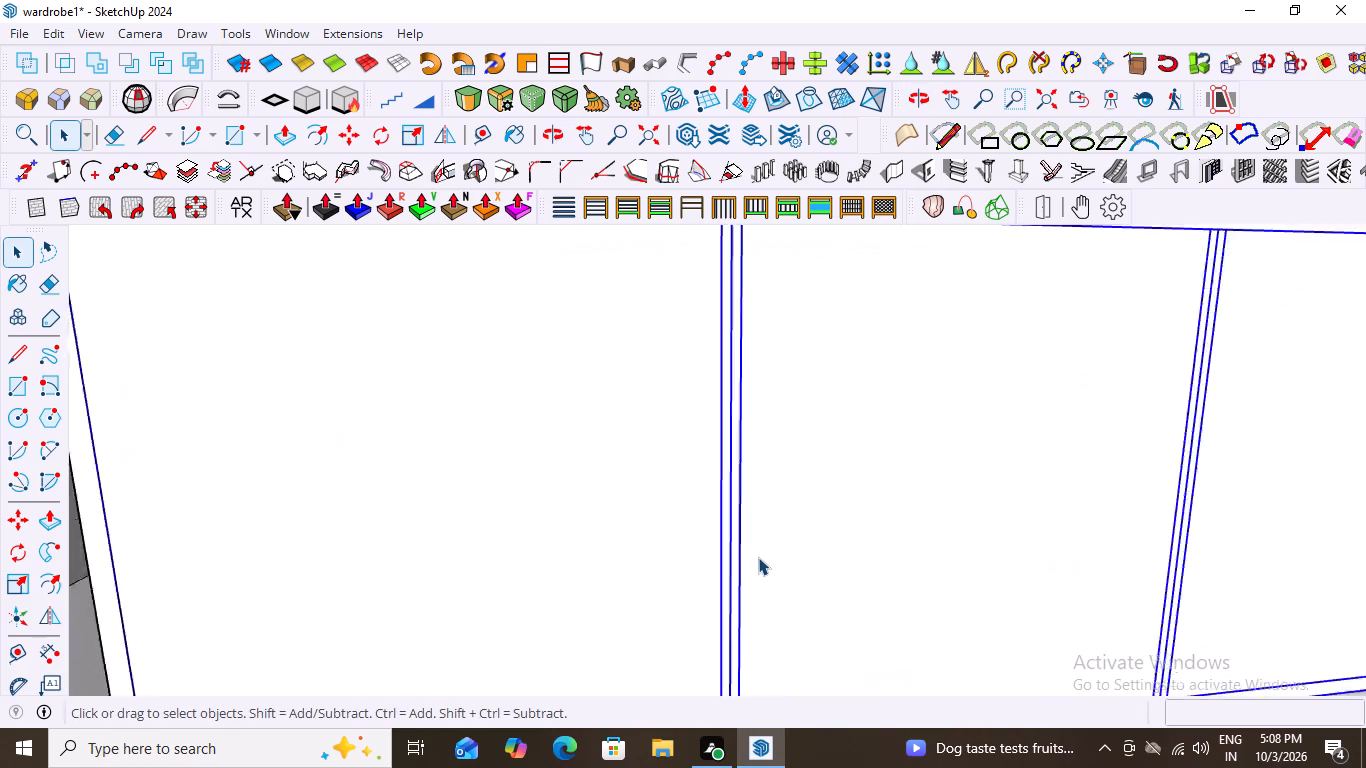
pyautogui.scroll(2, 758, 557)
pyautogui.click(720, 565)
pyautogui.doubleClick(720, 565)
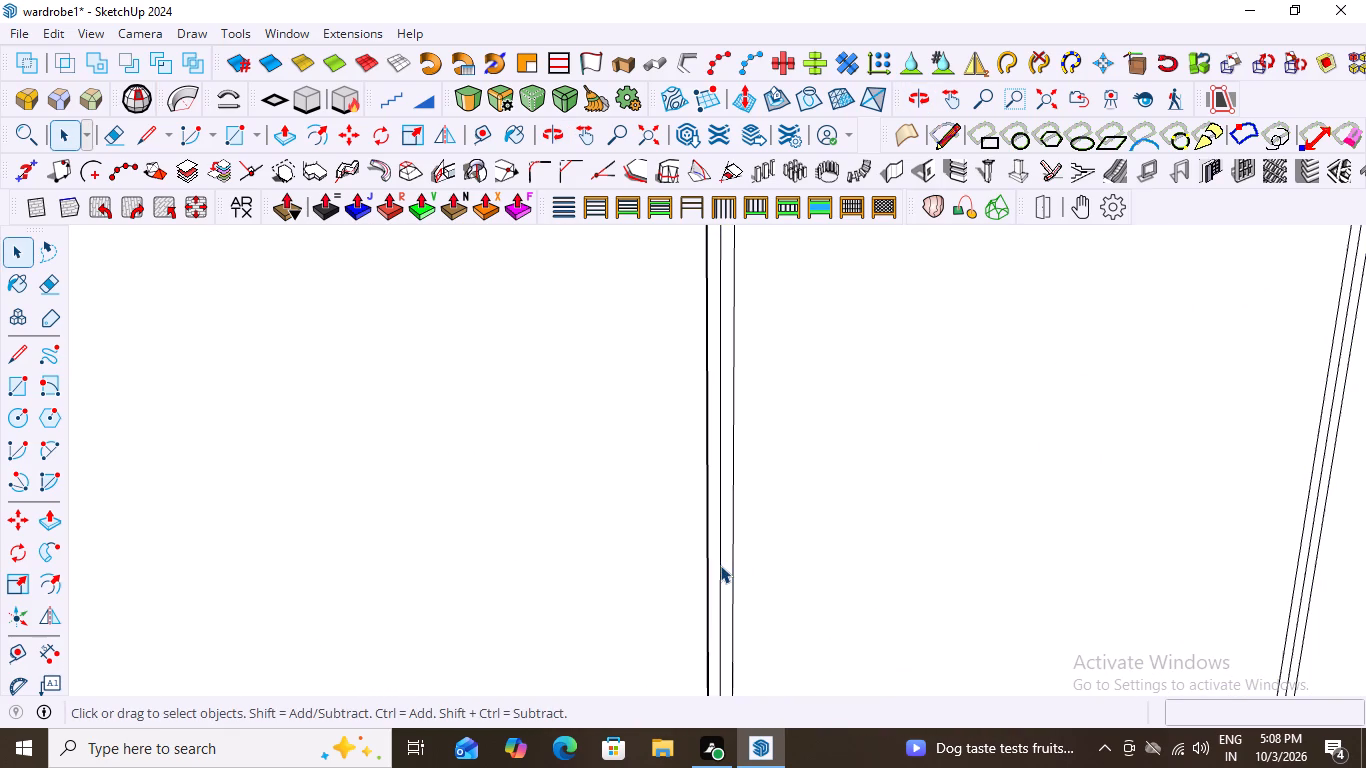
pyautogui.click(720, 565)
pyautogui.press('Delete')
# Delete the centre line of the partition farthest from the compartment loft.
pyautogui.scroll(-11, 581, 489)
pyautogui.scroll(14, 850, 587)
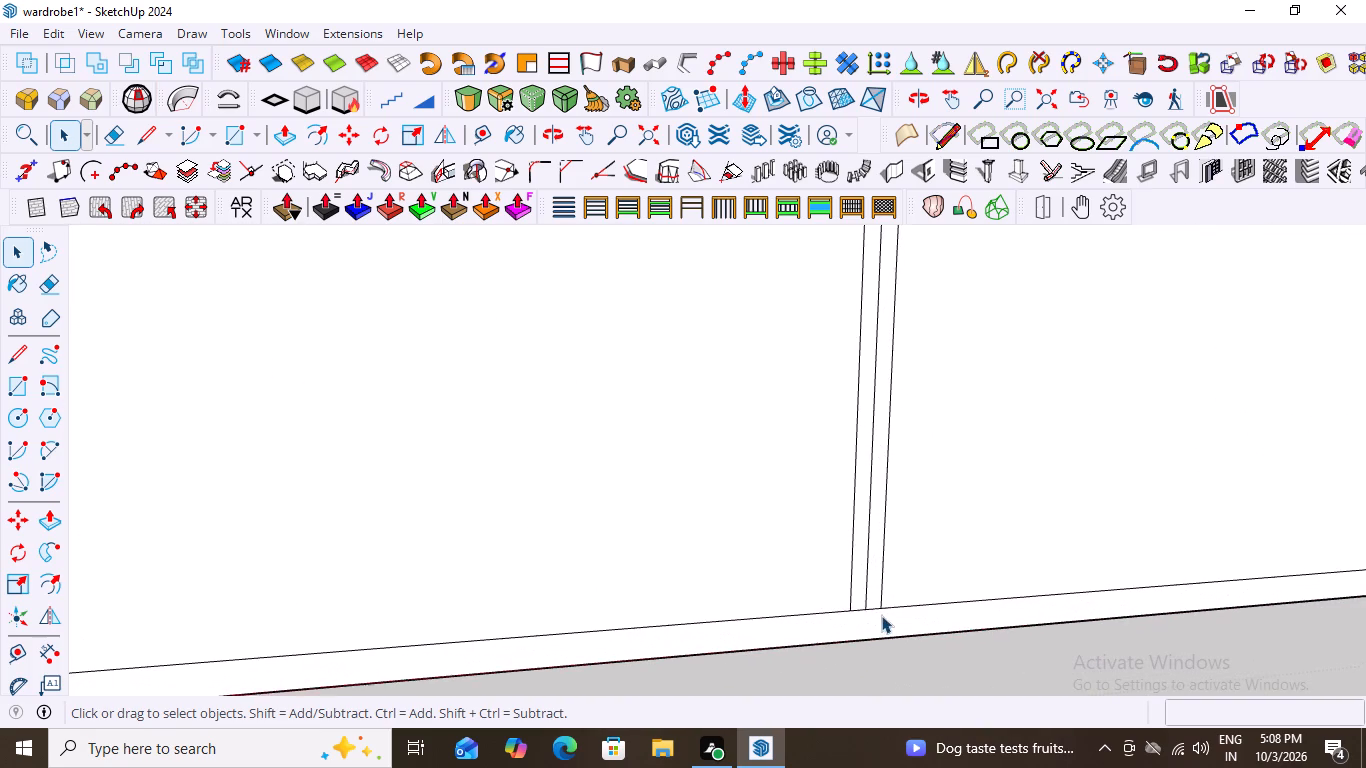
pyautogui.scroll(1, 881, 615)
pyautogui.click(862, 596)
pyautogui.press('Delete')
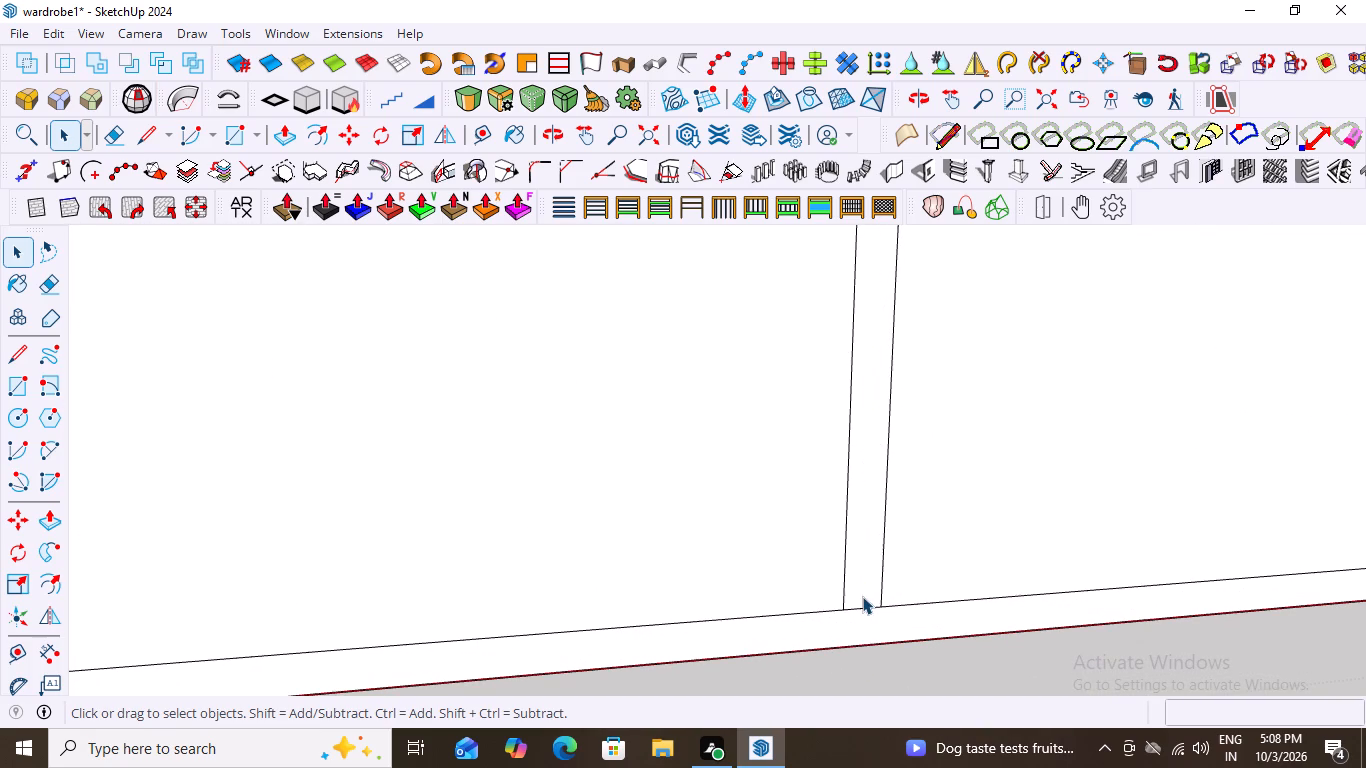
# Push the side loft's middle compartment face 2' 9" inward to the guide line near the back.
pyautogui.scroll(-16, 830, 588)
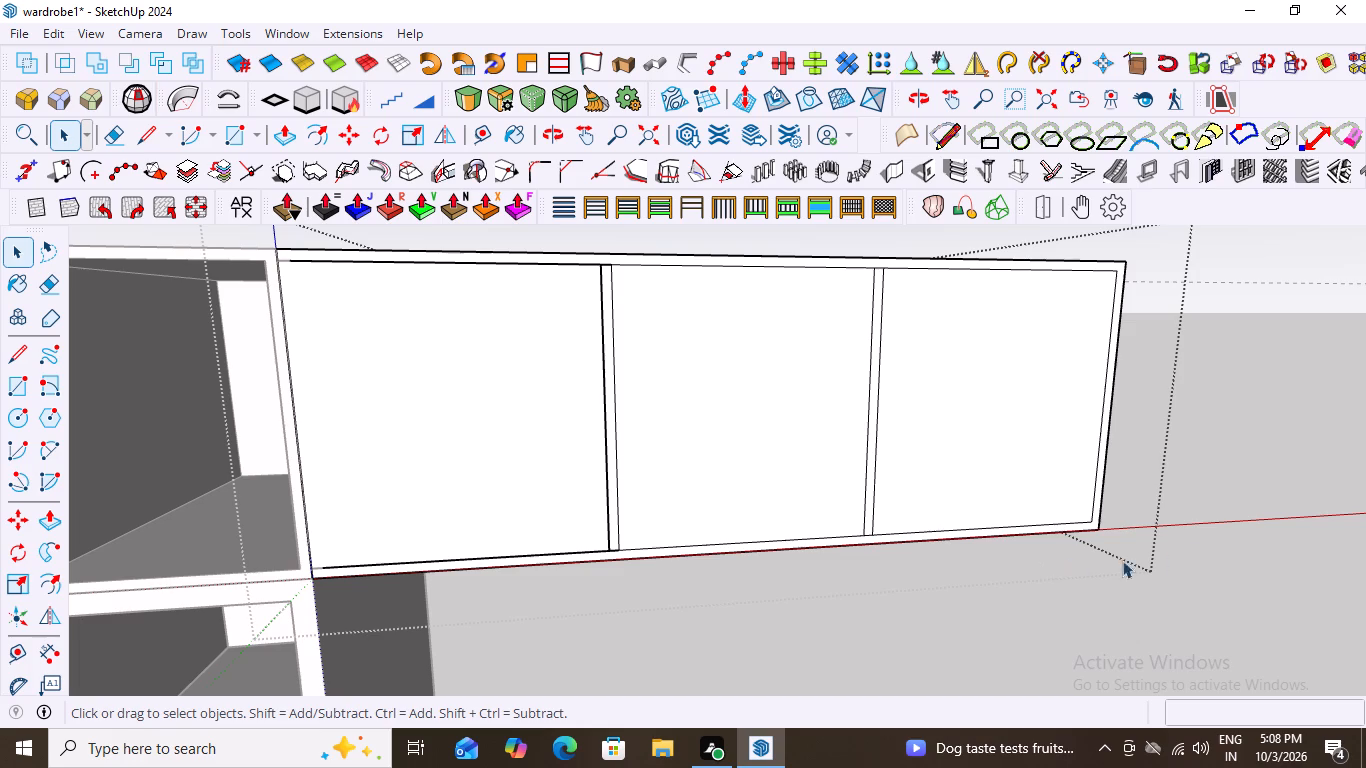
pyautogui.scroll(-7, 1122, 536)
pyautogui.press('space')
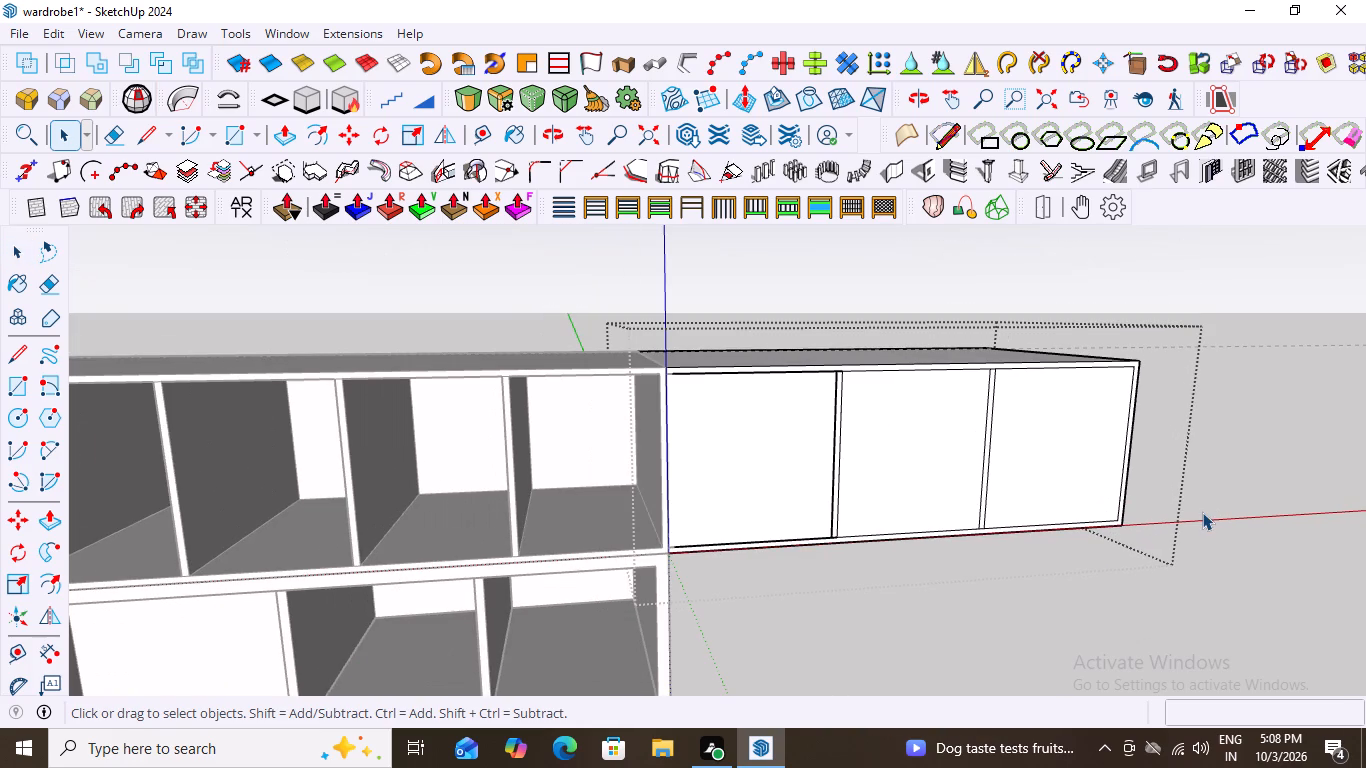
pyautogui.click(719, 458)
pyautogui.click(719, 458)
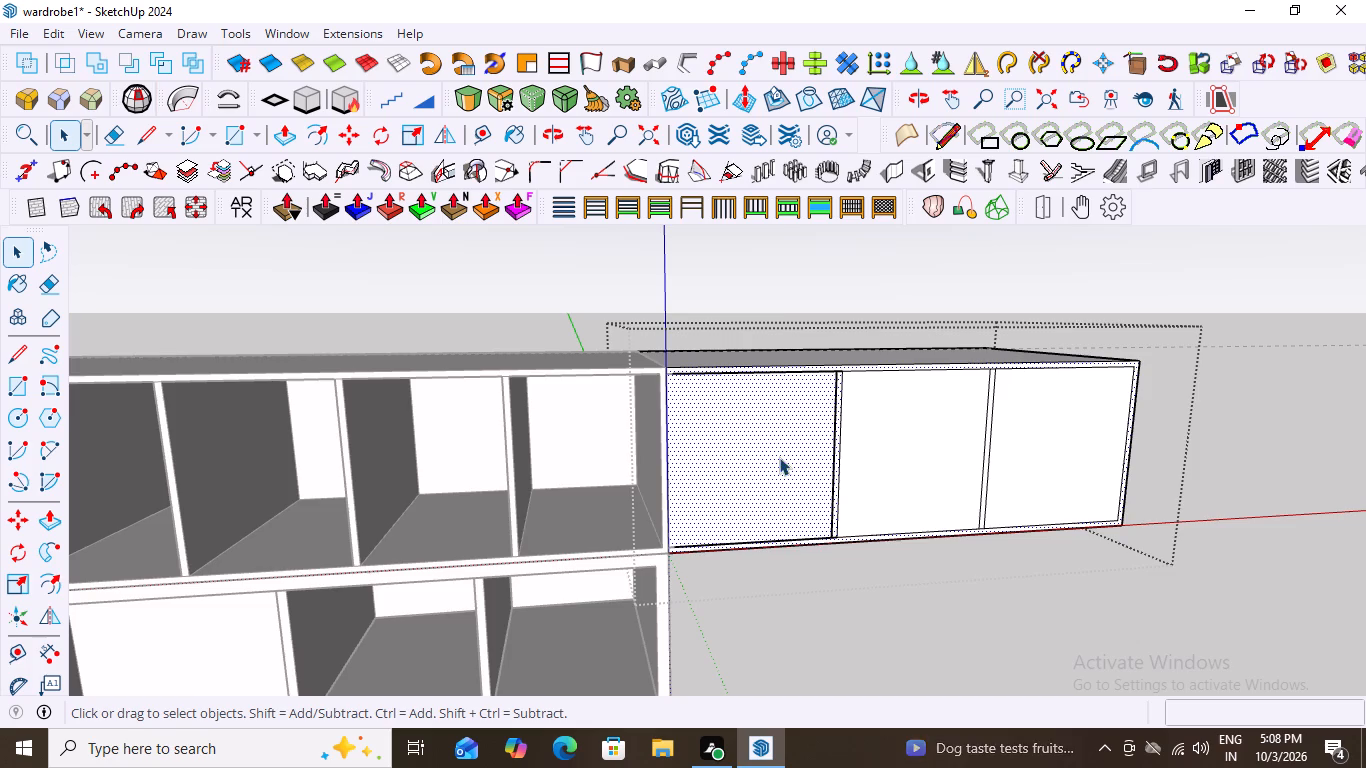
pyautogui.scroll(-2, 784, 457)
pyautogui.scroll(5, 762, 419)
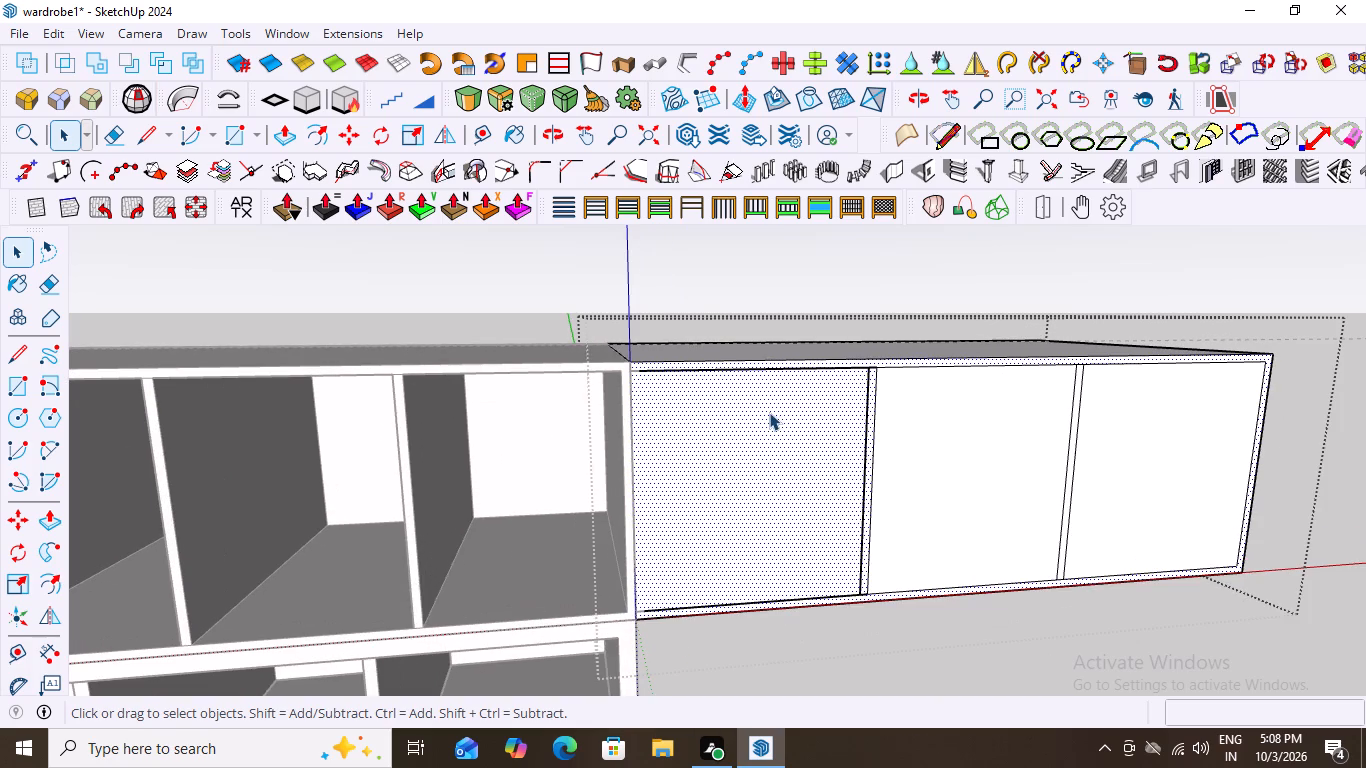
pyautogui.click(1036, 432)
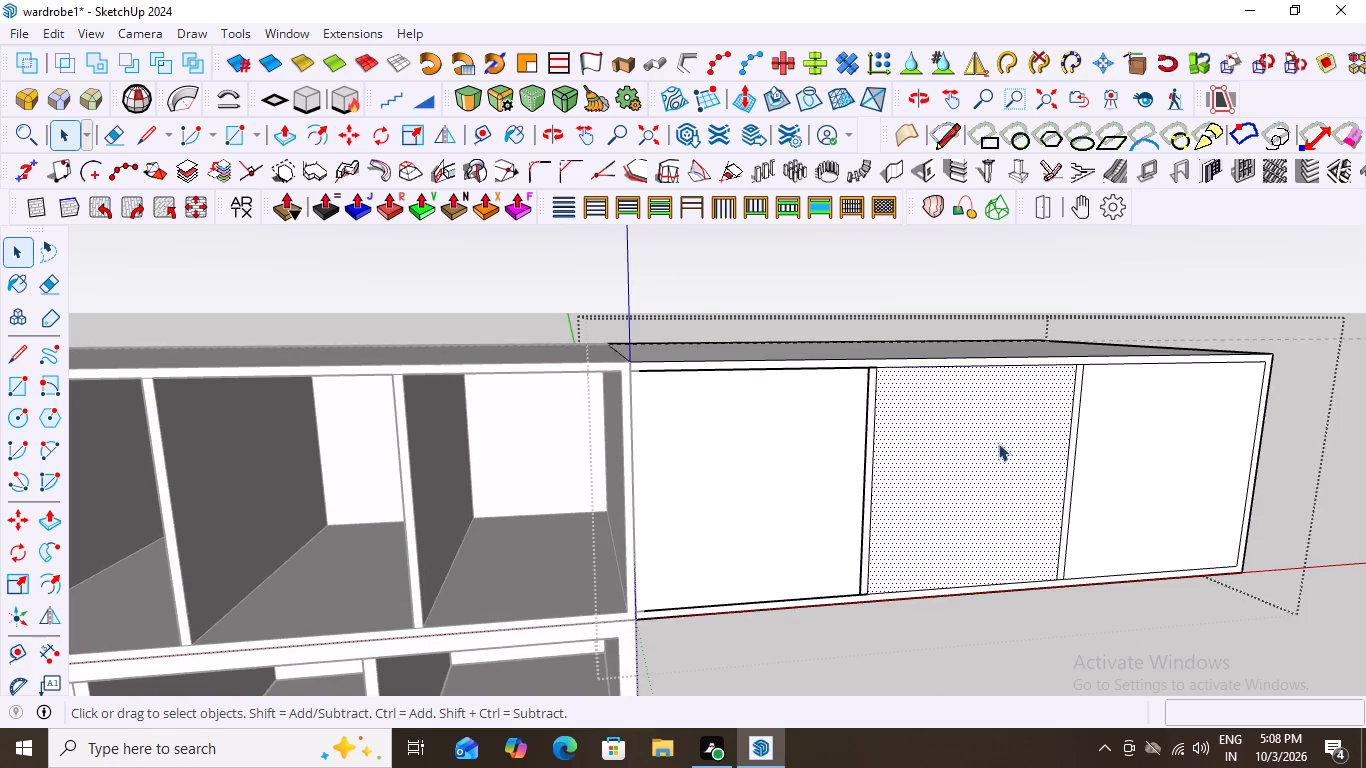
pyautogui.scroll(1, 890, 380)
pyautogui.moveTo(895, 398); pyautogui.dragTo(895, 446, button='middle')
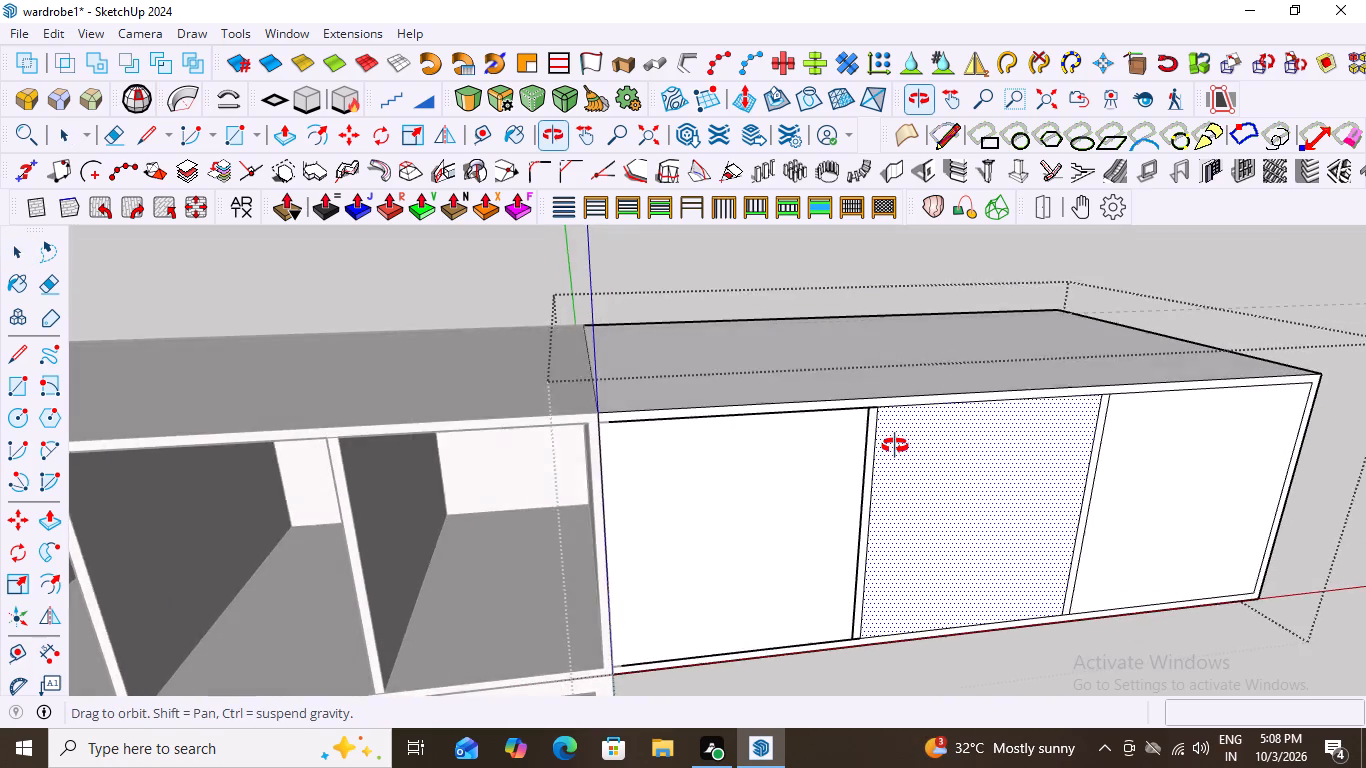
pyautogui.moveTo(895, 446); pyautogui.dragTo(880, 405, button='middle')
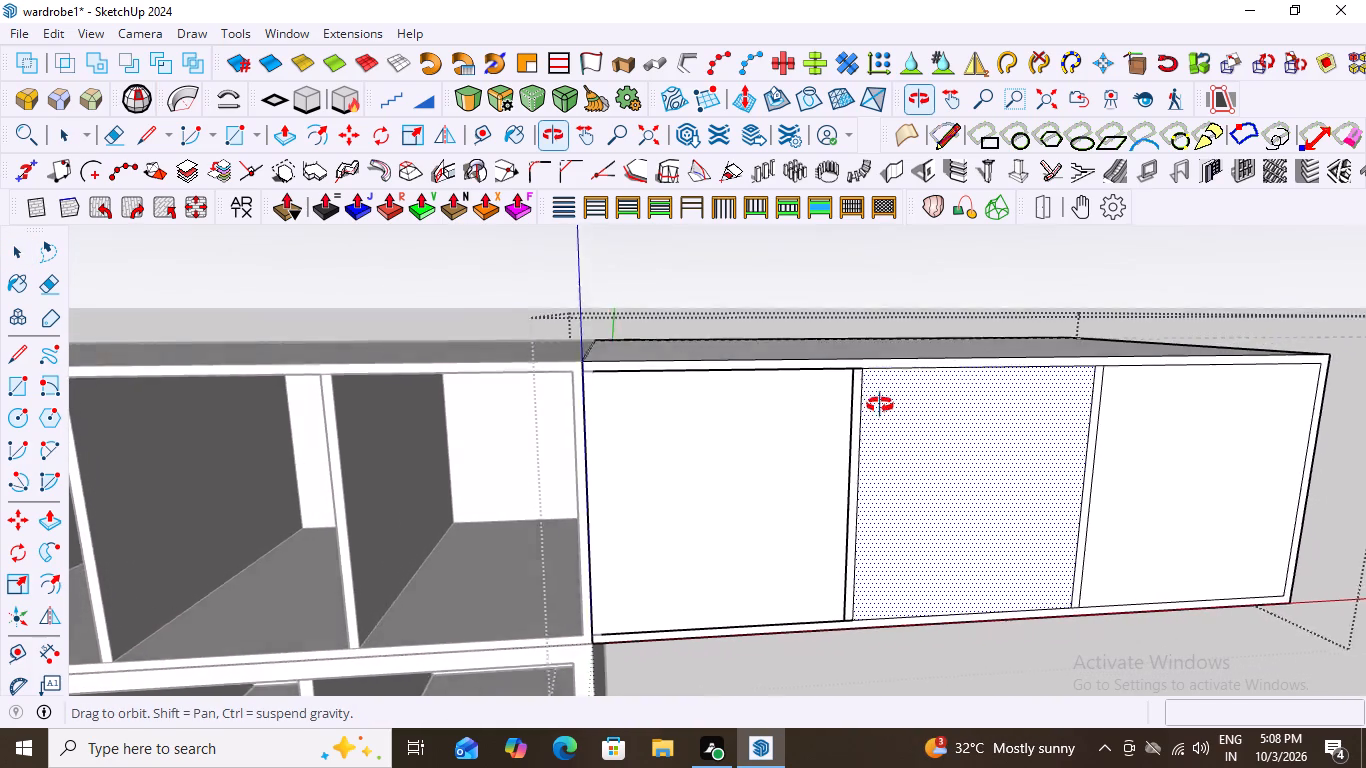
pyautogui.moveTo(880, 405); pyautogui.dragTo(883, 415, button='middle')
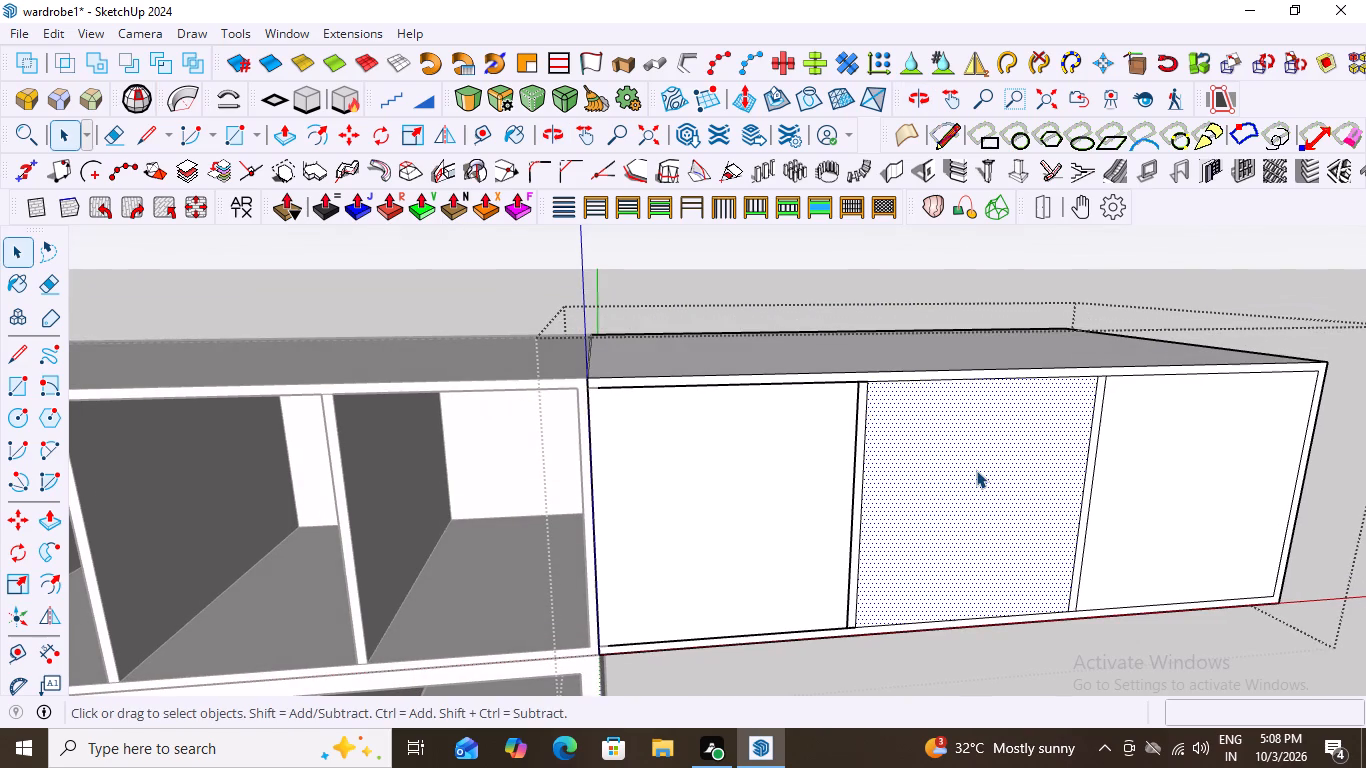
pyautogui.press('p')
pyautogui.click(973, 470)
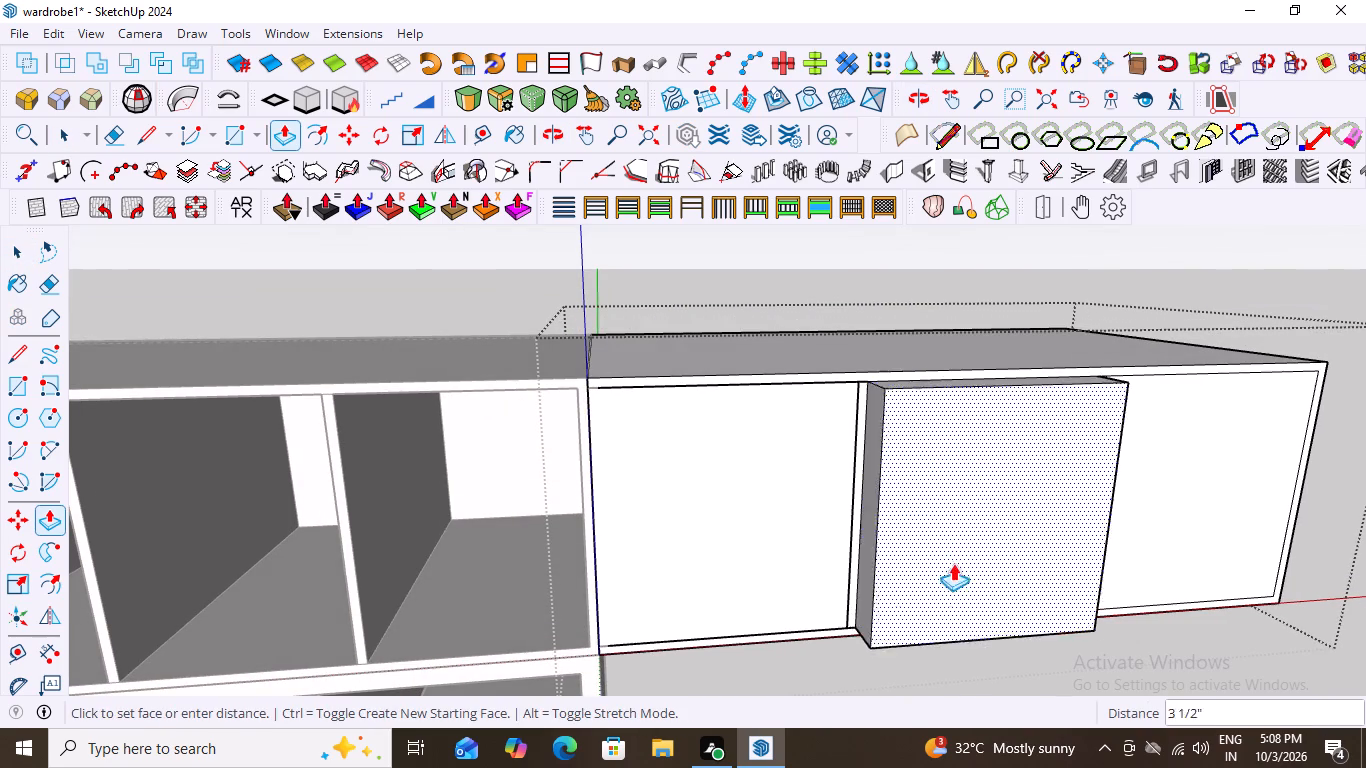
pyautogui.scroll(-6, 959, 601)
pyautogui.moveTo(871, 439); pyautogui.dragTo(921, 633, button='middle')
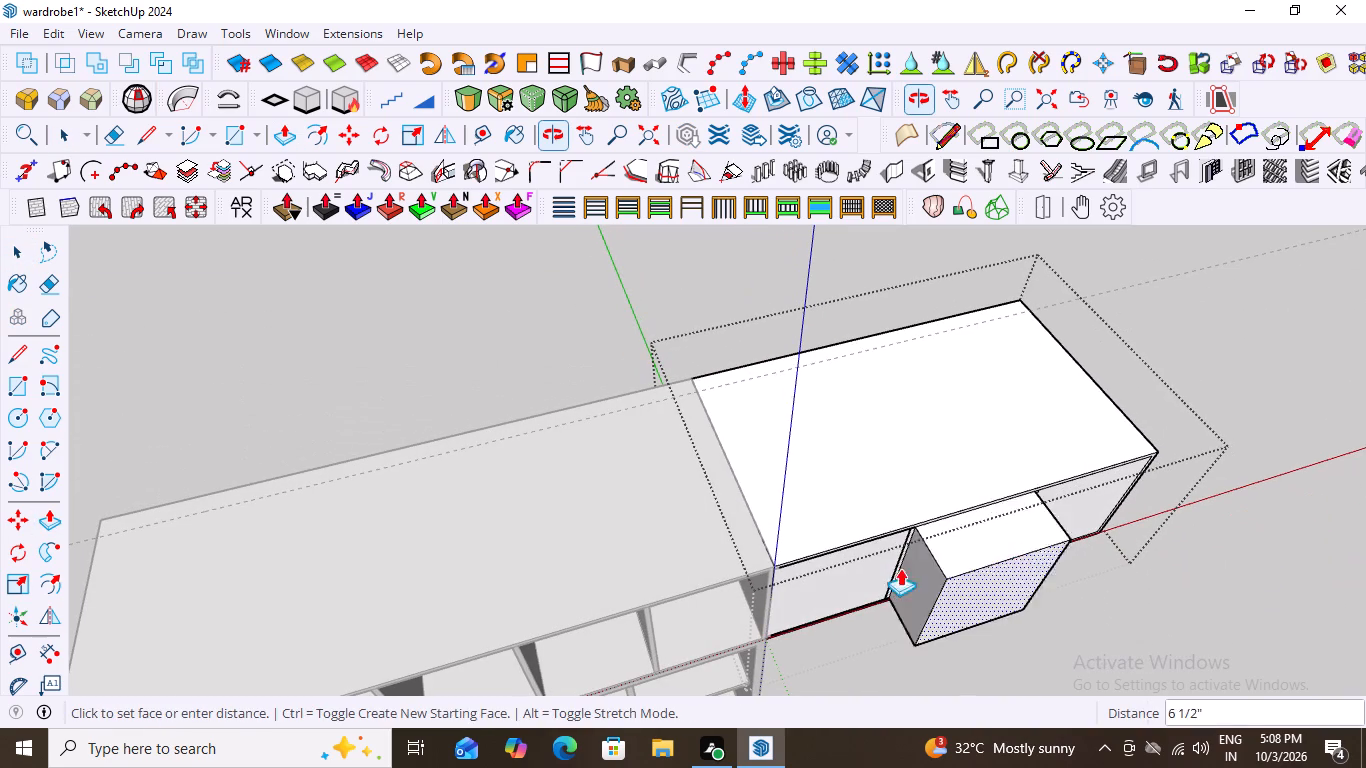
pyautogui.scroll(16, 1047, 295)
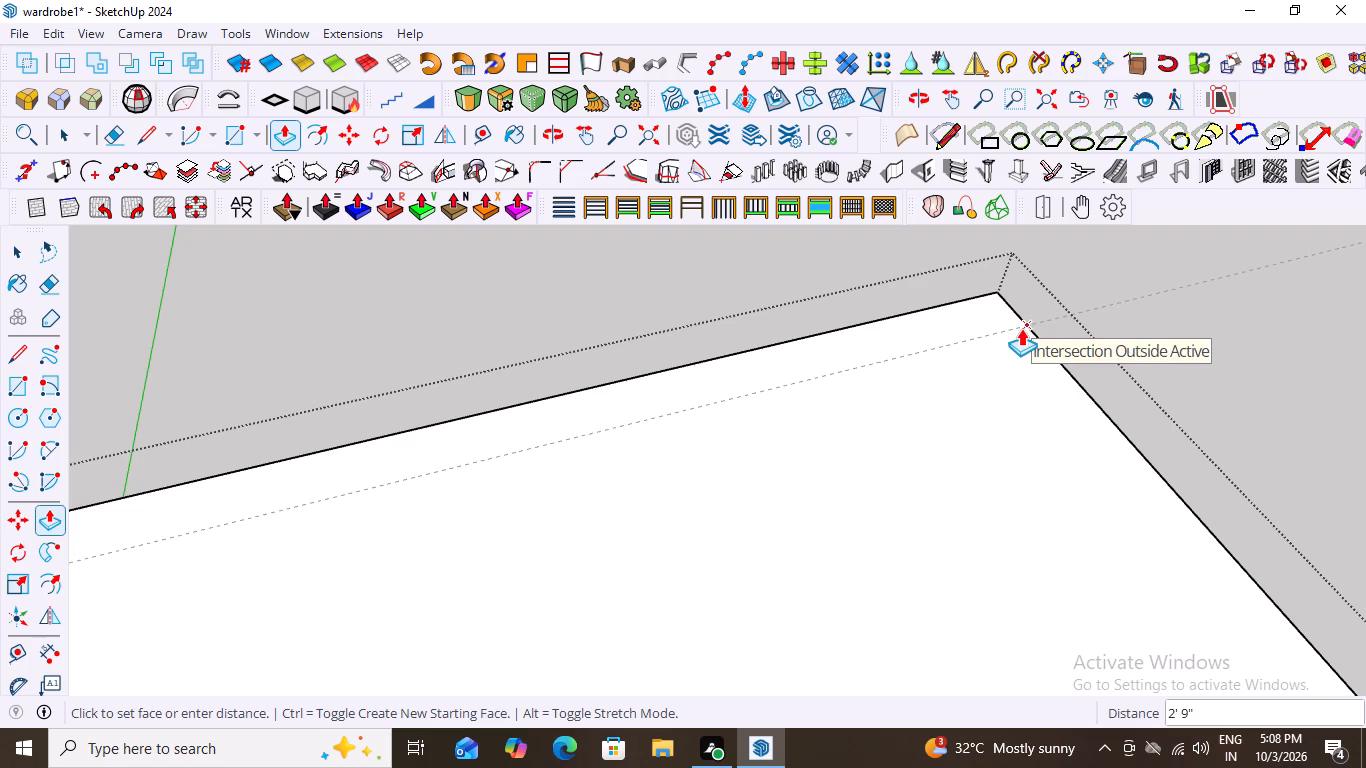
pyautogui.click(1021, 328)
# Push the compartment face farthest from the compartment loft 2' 9" inward to the back guide line and close the group.
pyautogui.scroll(-13, 906, 350)
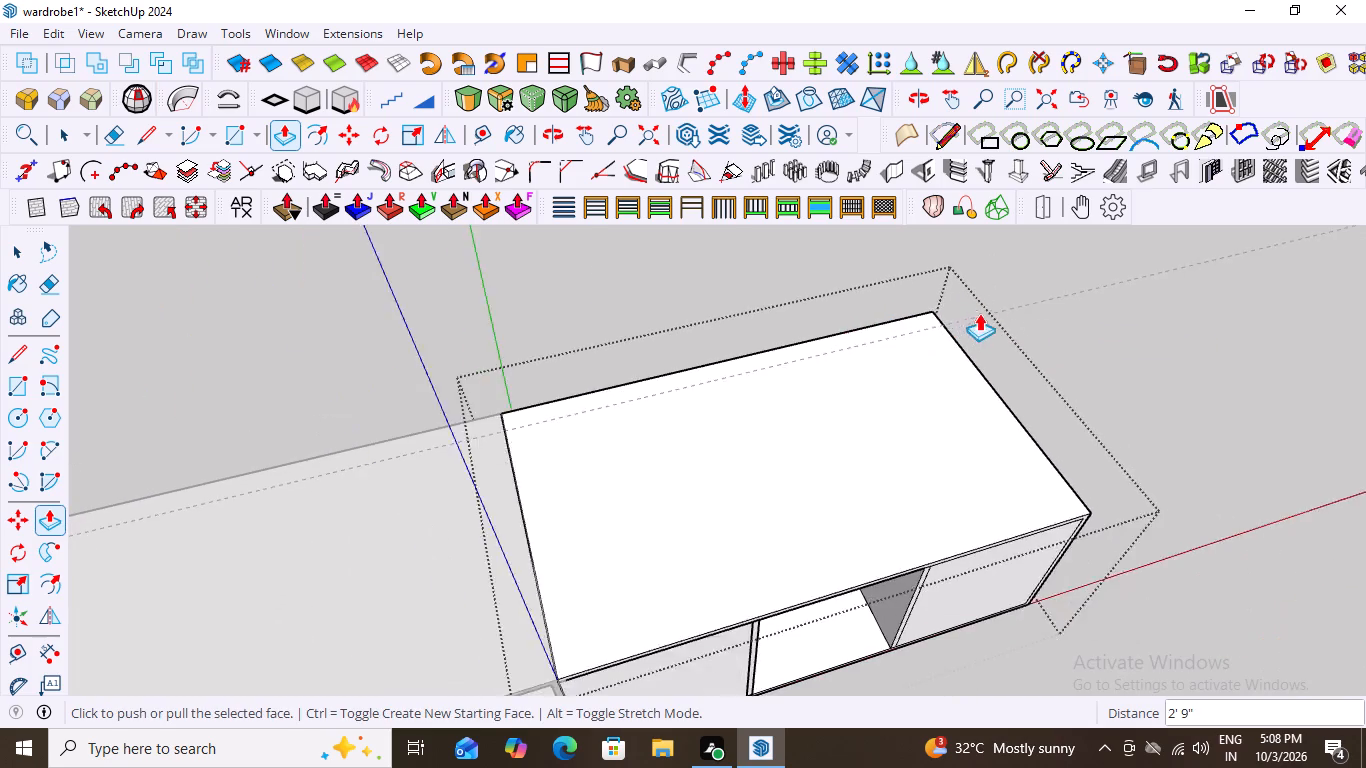
pyautogui.scroll(-5, 979, 313)
pyautogui.press('space')
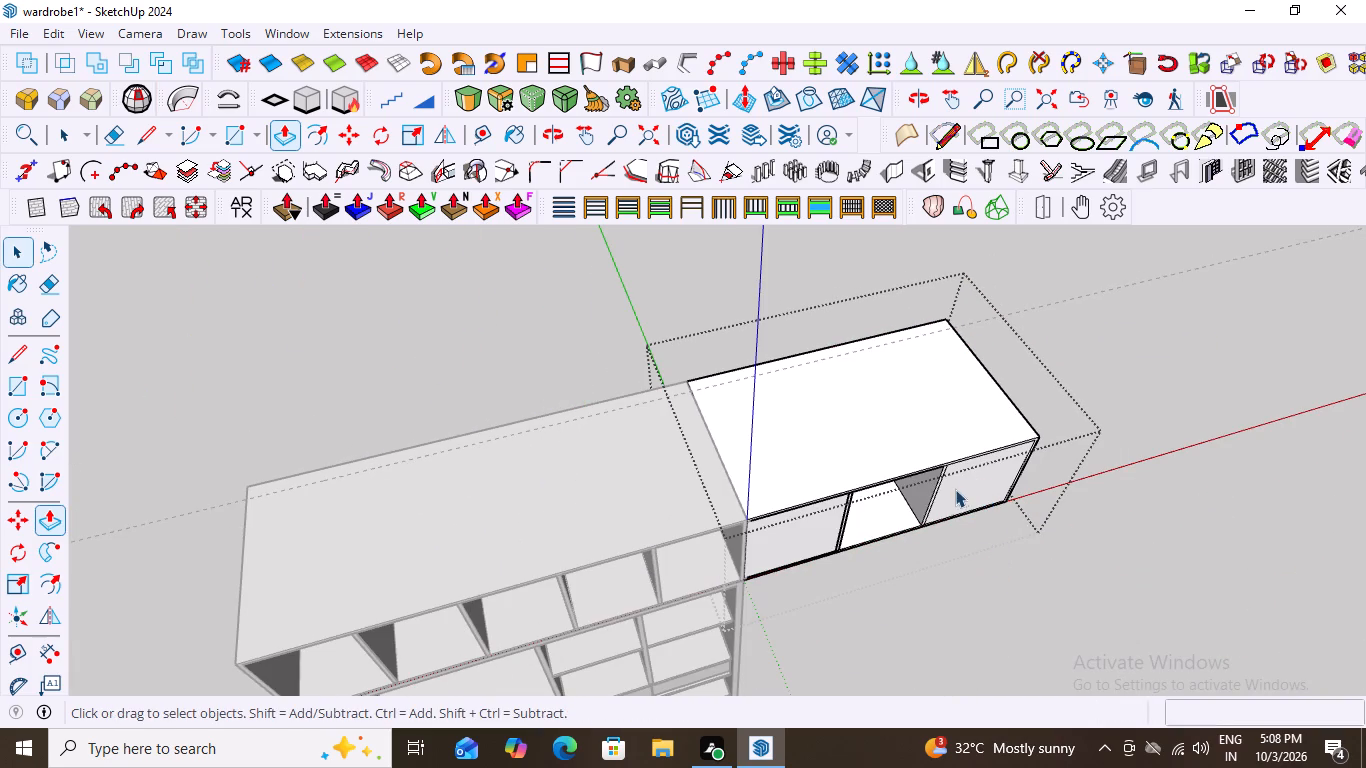
pyautogui.click(963, 485)
pyautogui.press('p')
pyautogui.click(965, 484)
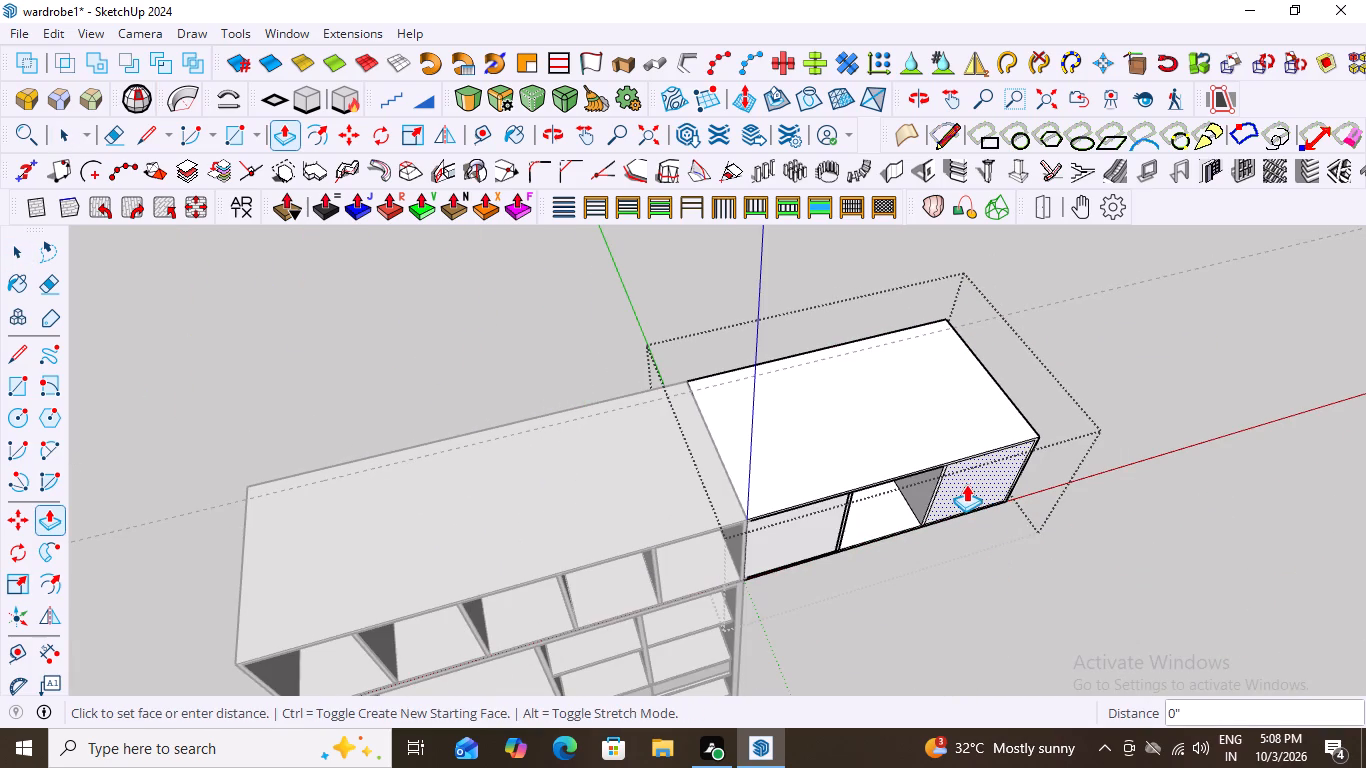
pyautogui.moveTo(950, 363); pyautogui.dragTo(976, 485, button='middle')
pyautogui.scroll(3, 960, 354)
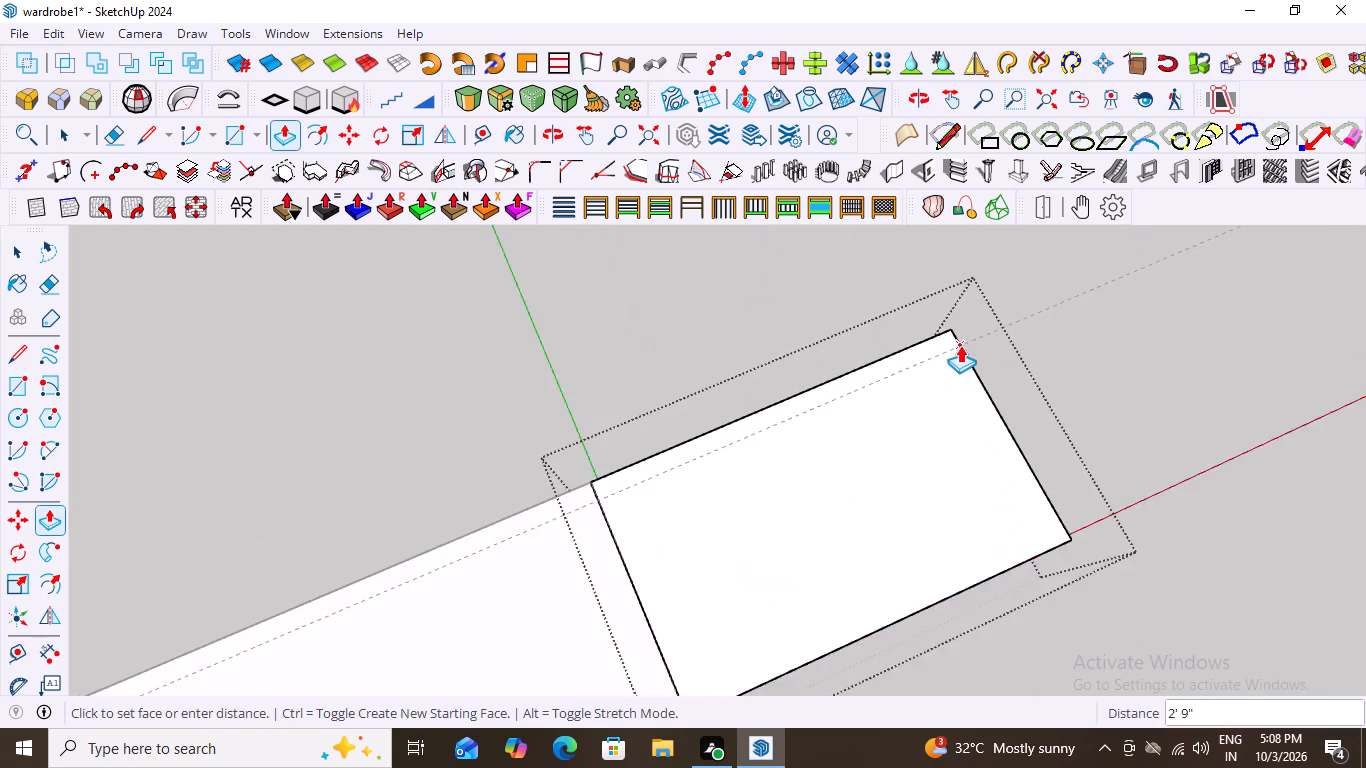
pyautogui.scroll(16, 960, 345)
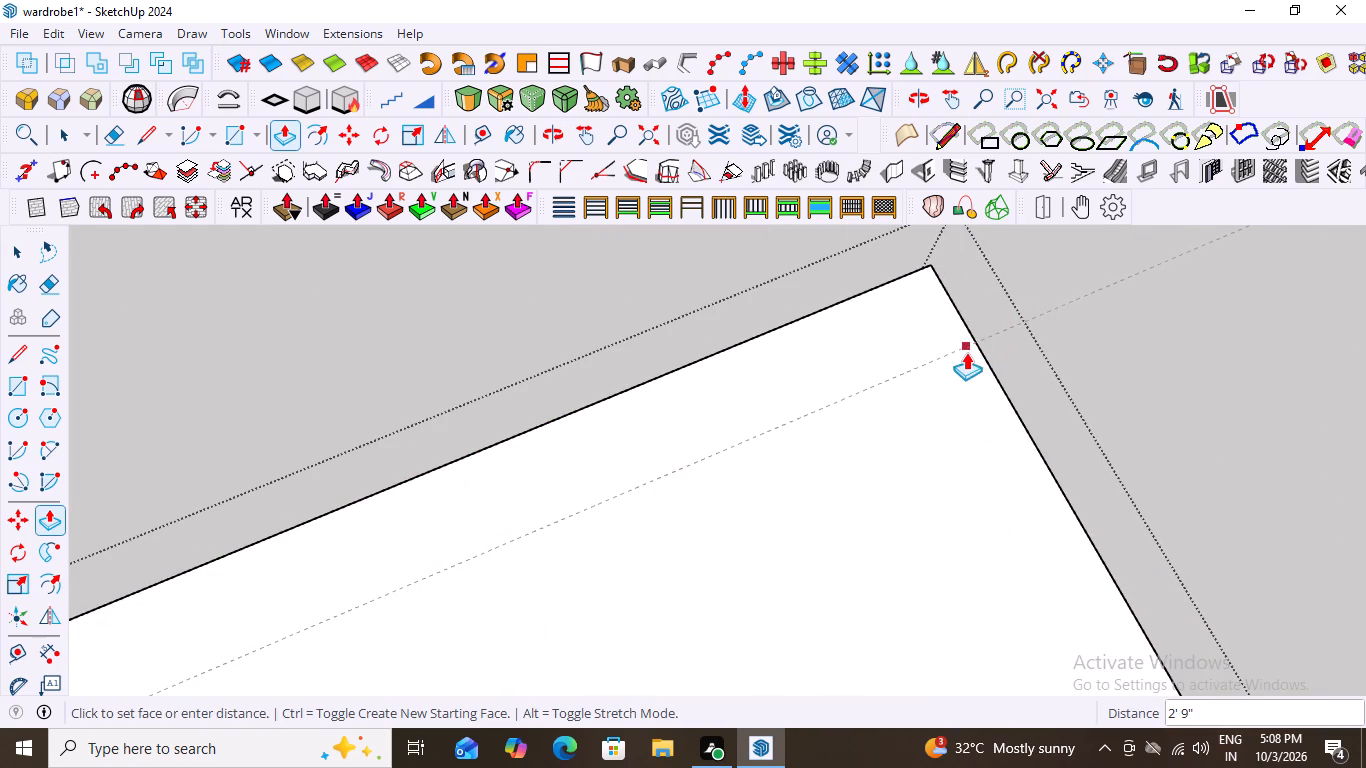
pyautogui.click(975, 349)
pyautogui.scroll(-5, 978, 366)
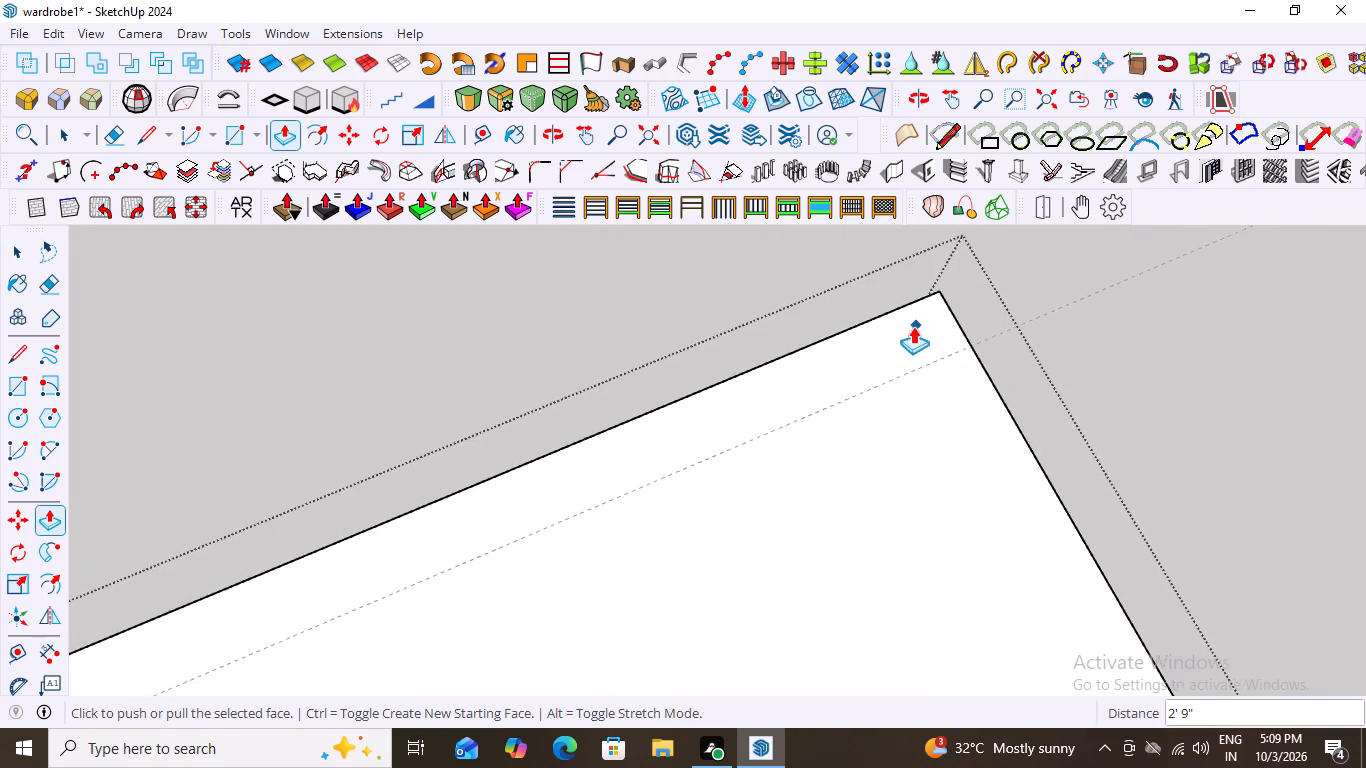
pyautogui.scroll(-20, 913, 326)
pyautogui.scroll(-3, 913, 326)
pyautogui.press('space')
pyautogui.click(1024, 547)
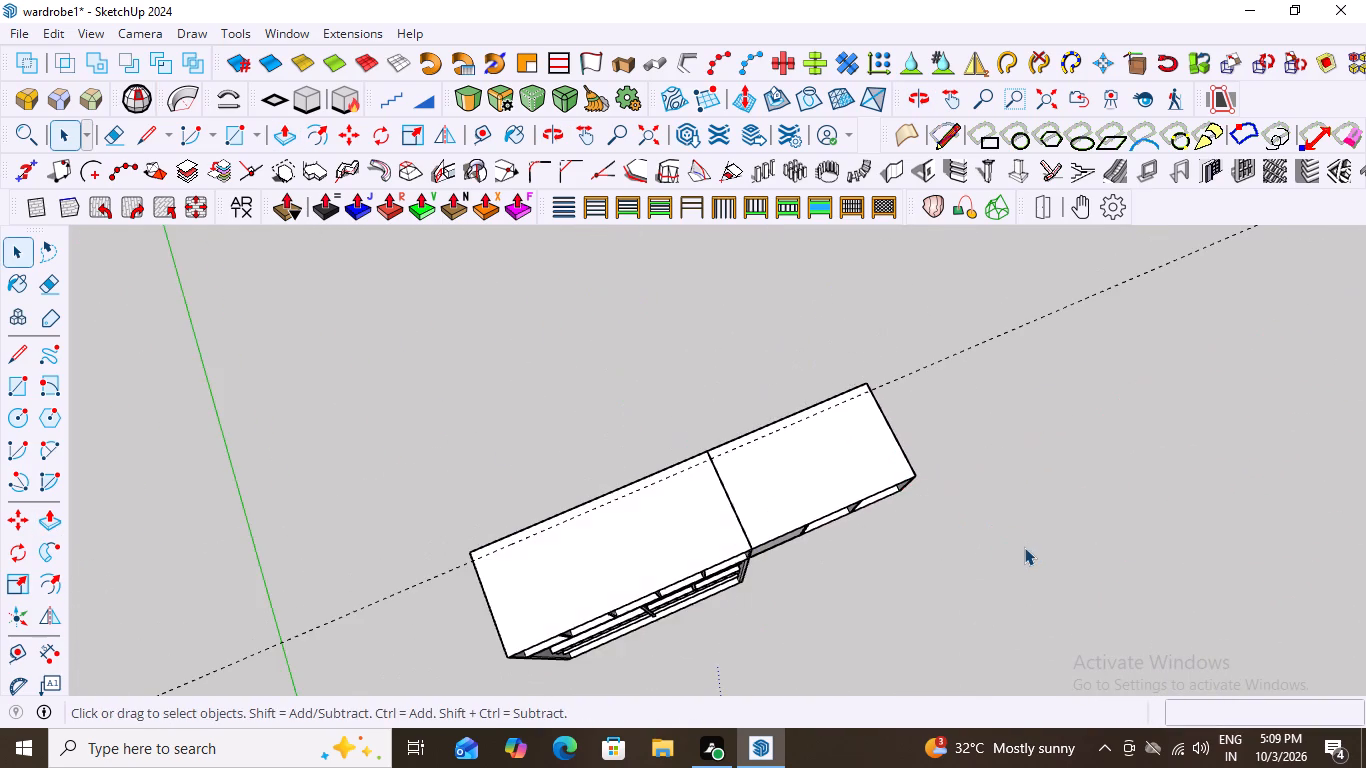
# Reopen the side loft group and examine the front face and frame outline of the compartment nearest the compartment loft.
pyautogui.moveTo(837, 525); pyautogui.dragTo(765, 273, button='middle')
pyautogui.scroll(7, 768, 390)
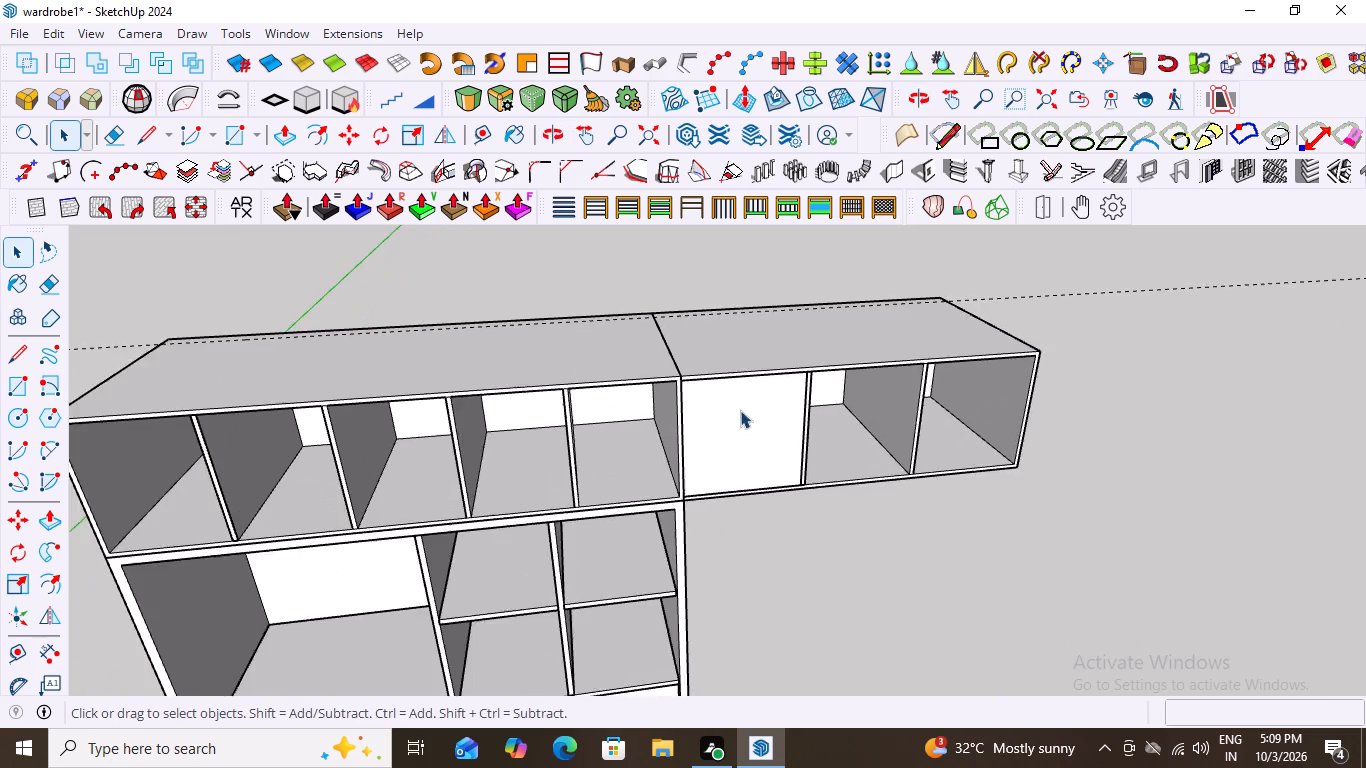
pyautogui.scroll(3, 740, 410)
pyautogui.click(748, 411)
pyautogui.doubleClick(749, 423)
pyautogui.click(754, 428)
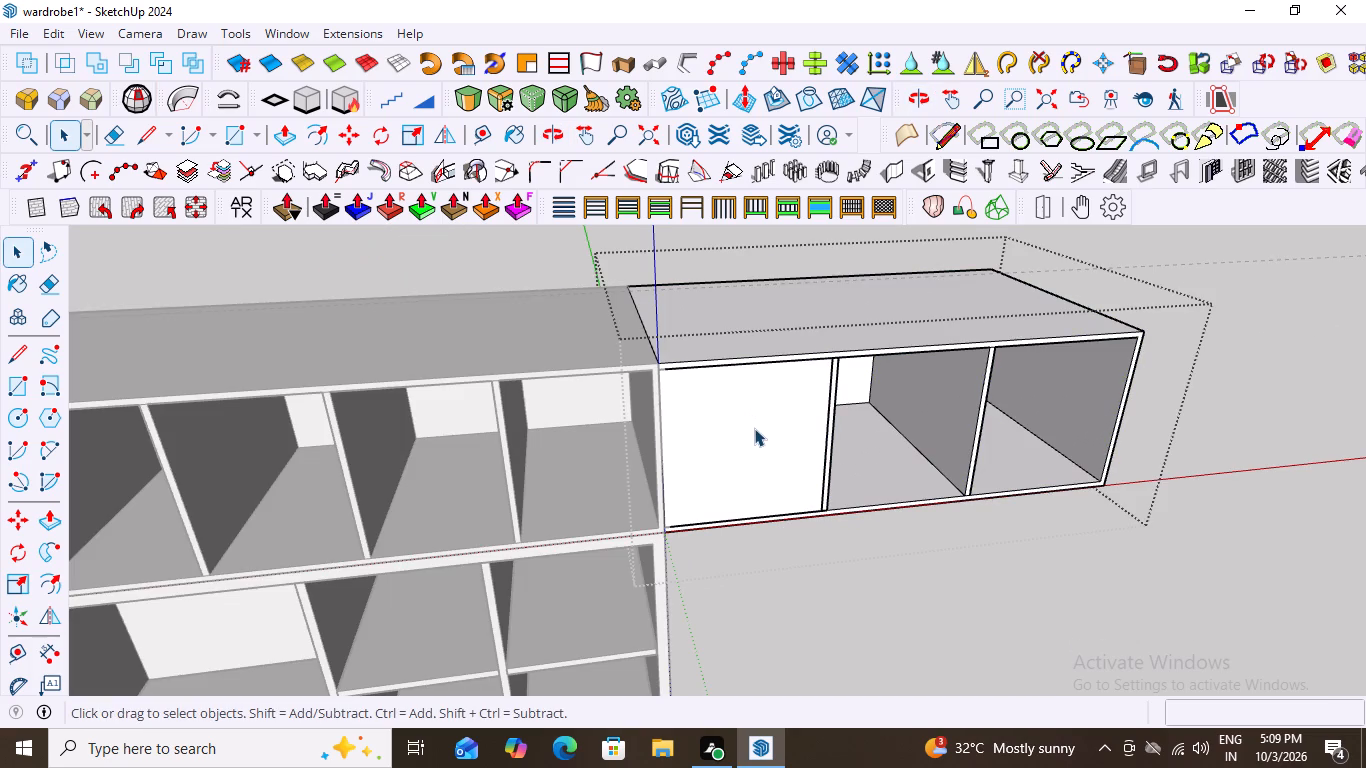
pyautogui.click(754, 428)
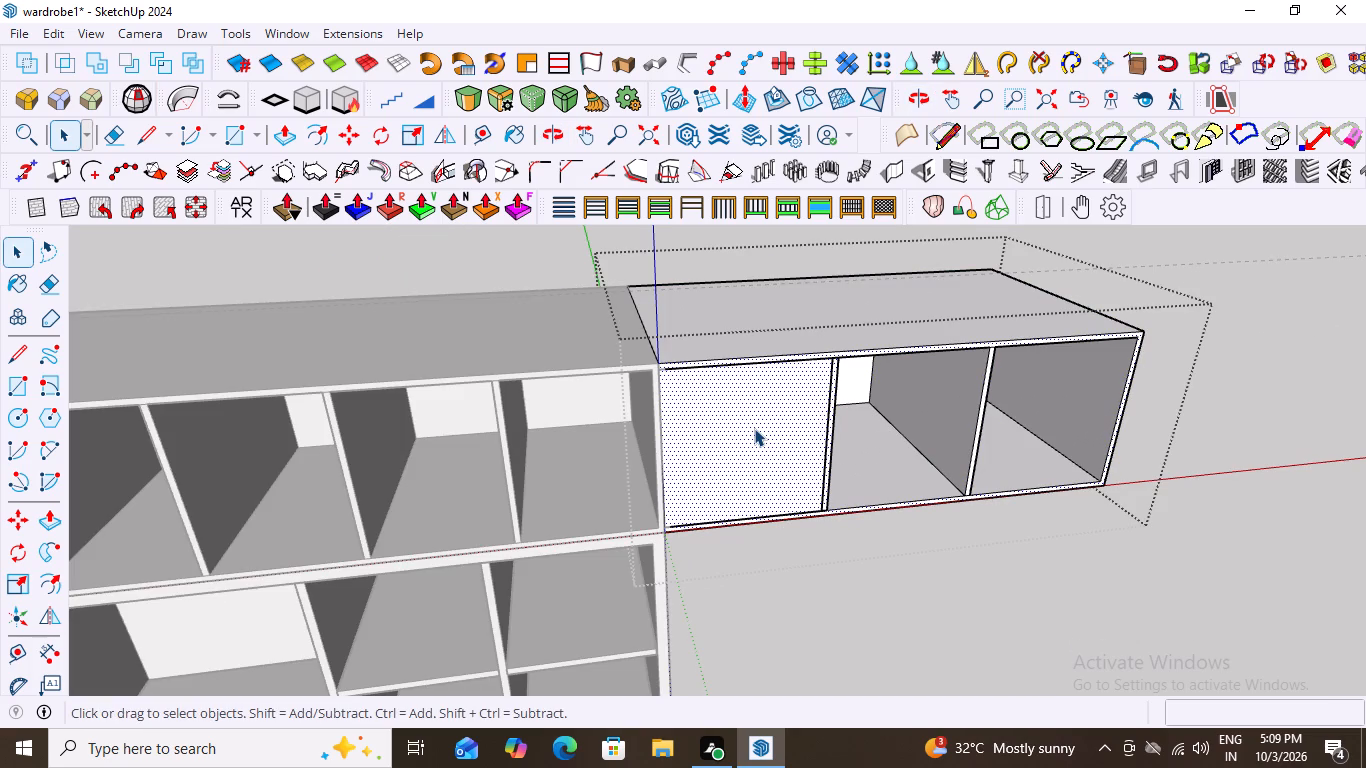
pyautogui.doubleClick(754, 428)
pyautogui.doubleClick(754, 428)
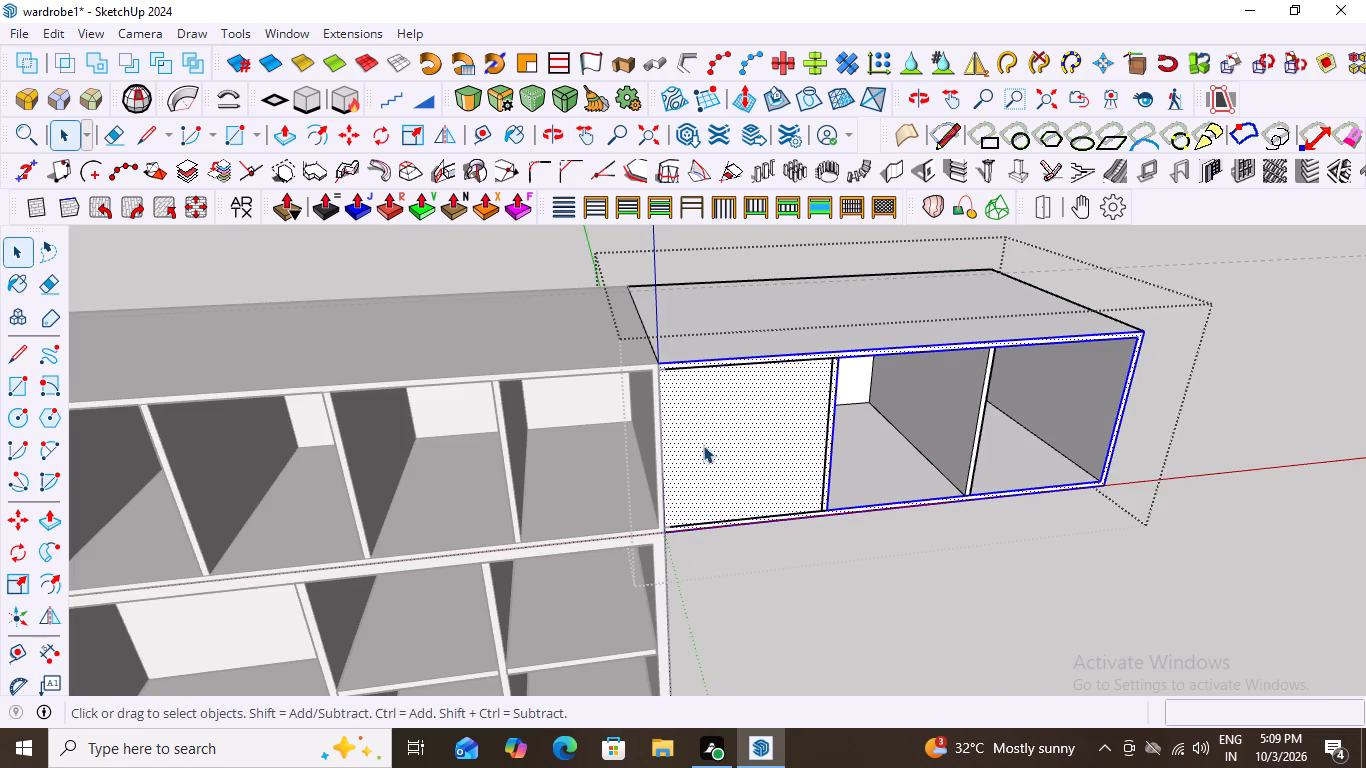
pyautogui.scroll(3, 668, 440)
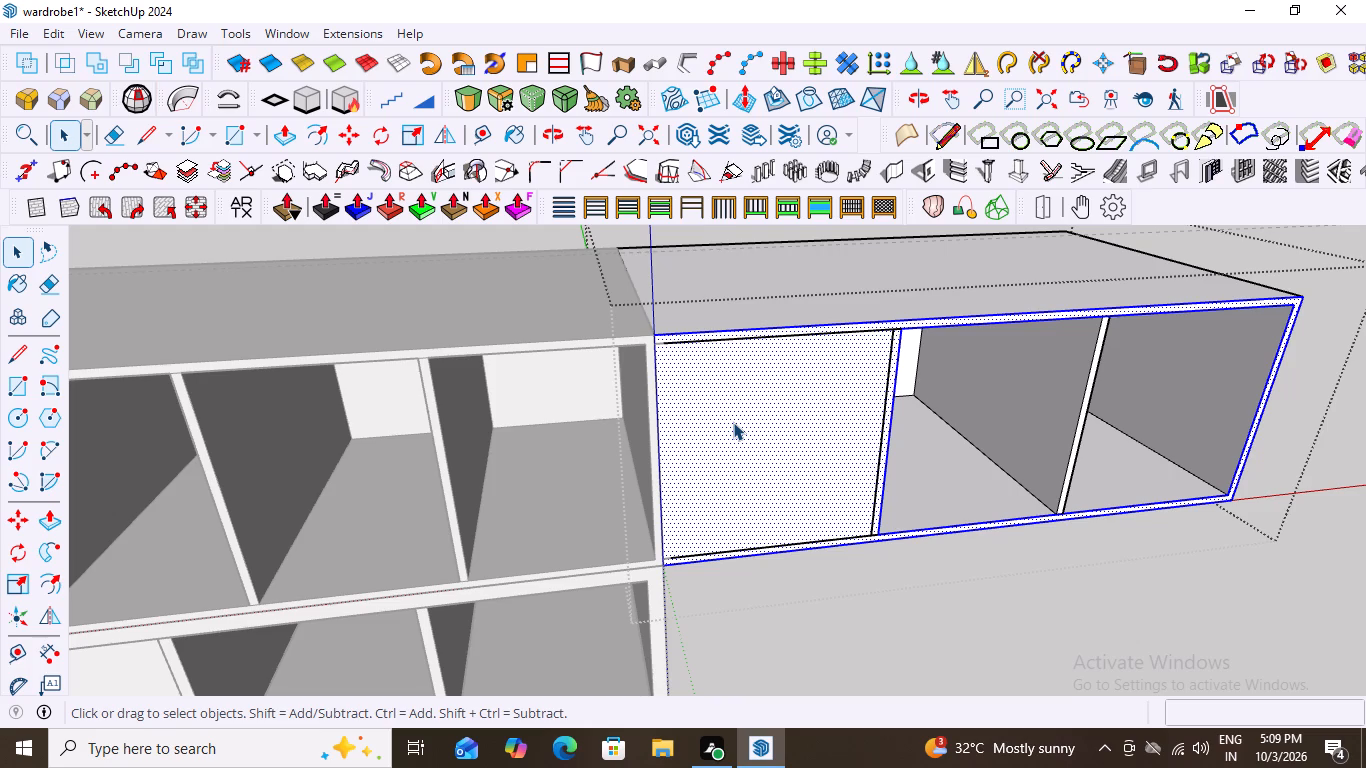
pyautogui.press('space')
pyautogui.scroll(-8, 663, 403)
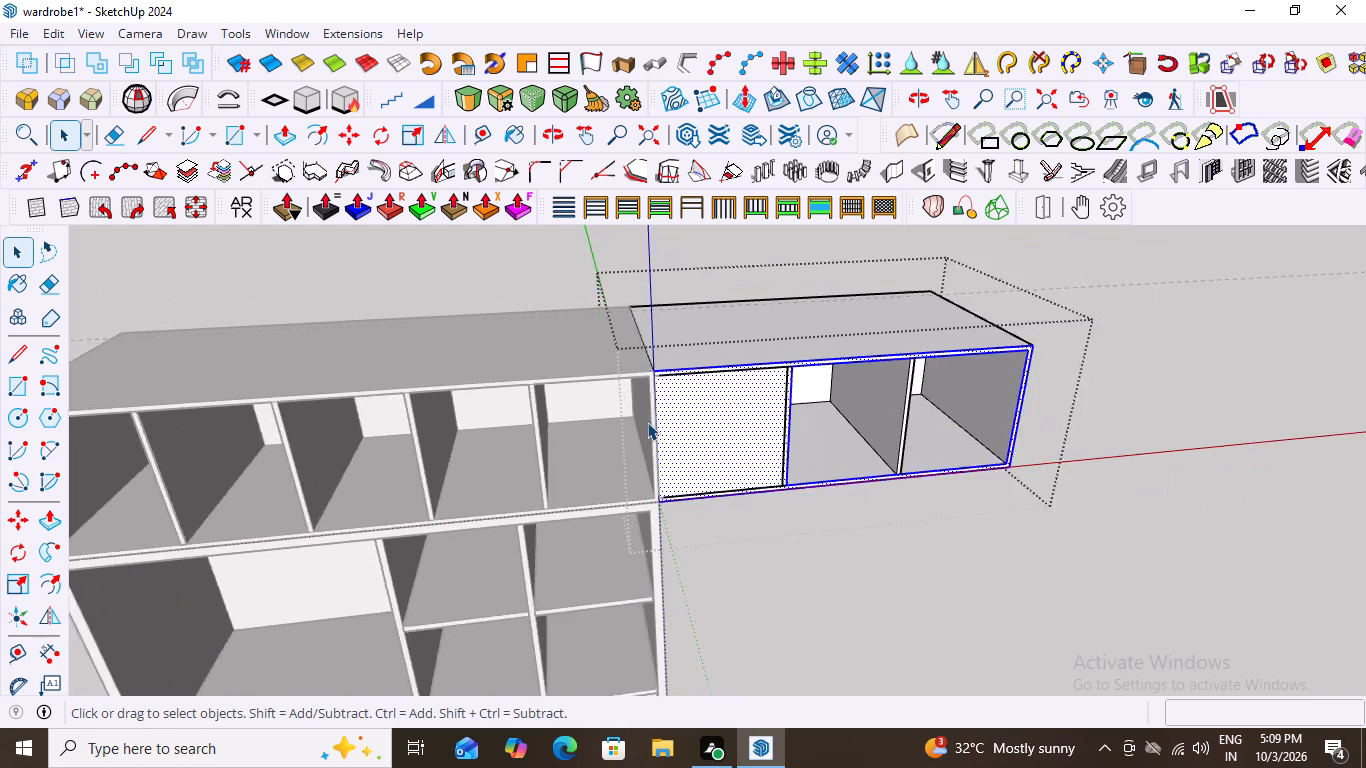
pyautogui.scroll(-5, 647, 422)
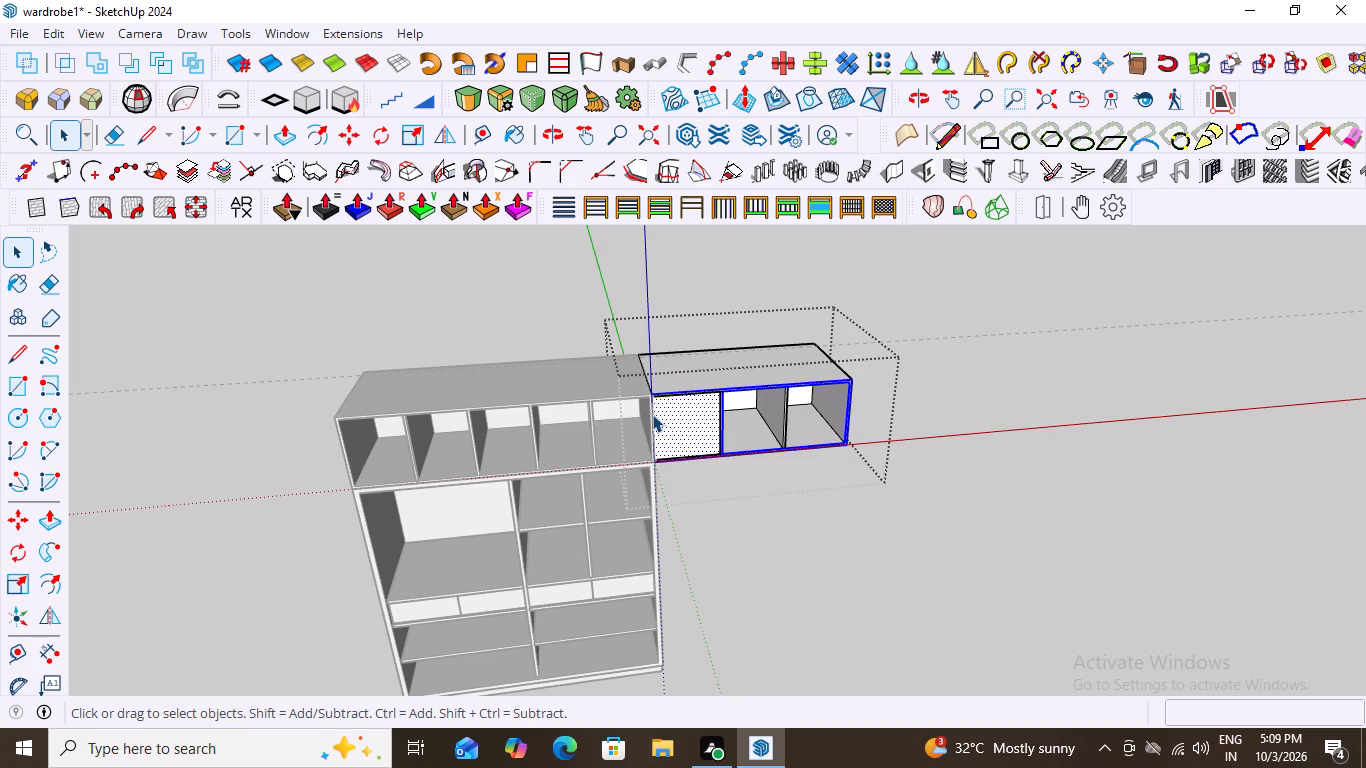
pyautogui.scroll(5, 657, 410)
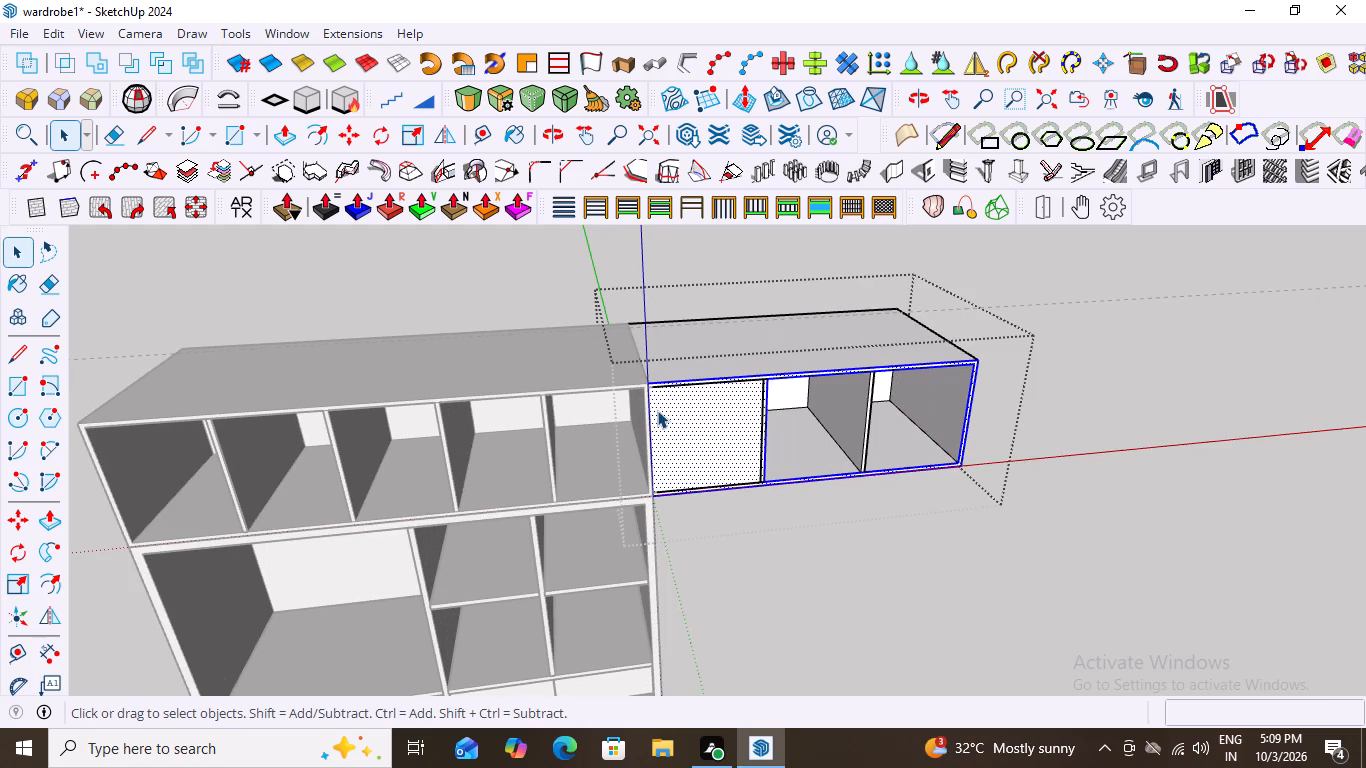
pyautogui.scroll(10, 657, 410)
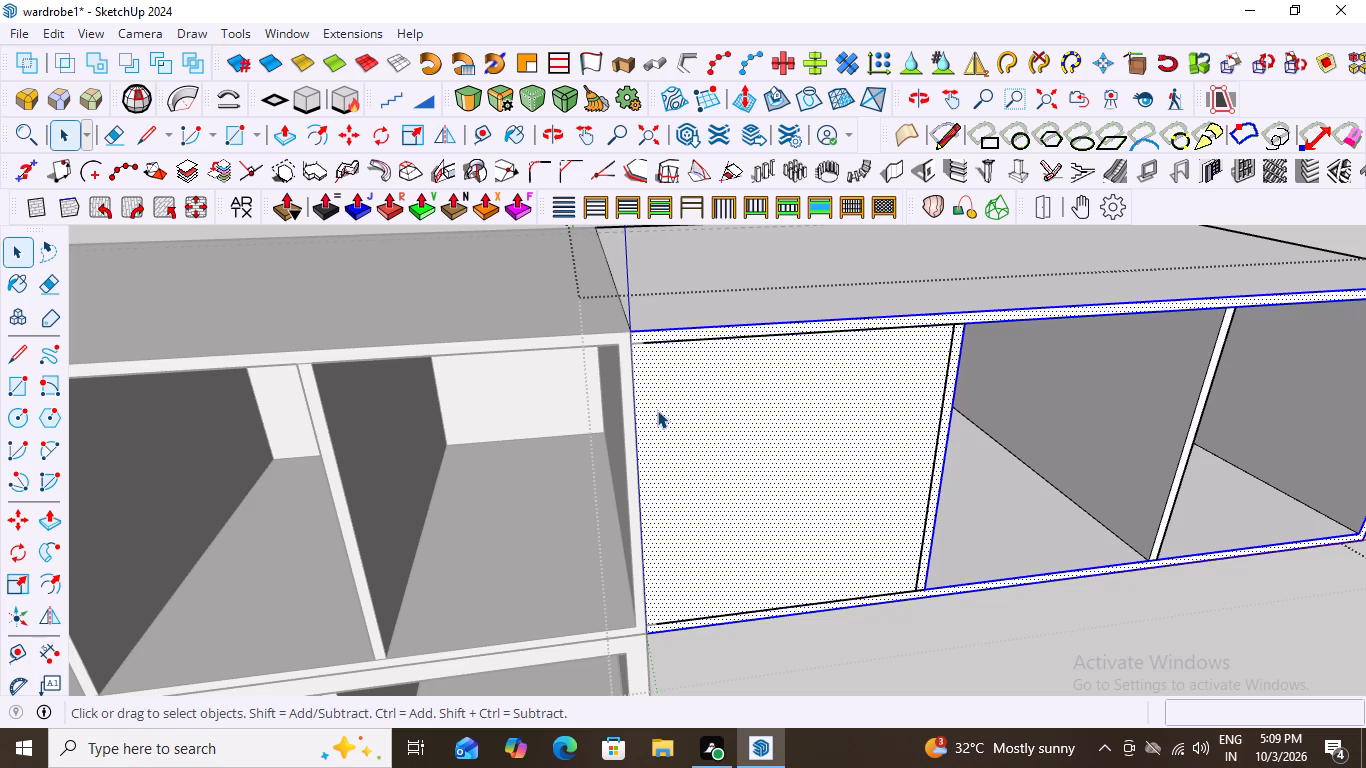
pyautogui.scroll(-4, 953, 542)
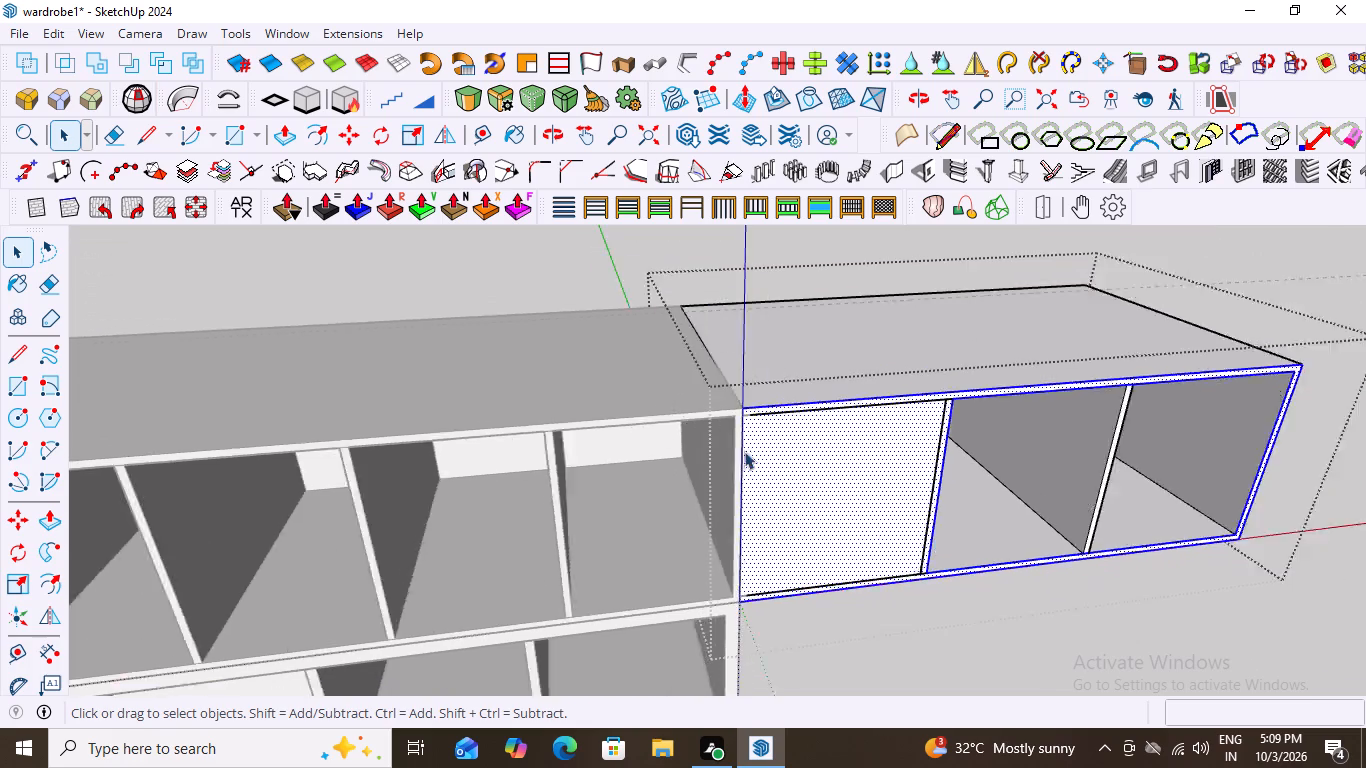
pyautogui.scroll(-6, 744, 451)
pyautogui.moveTo(976, 574); pyautogui.dragTo(939, 533, button='middle')
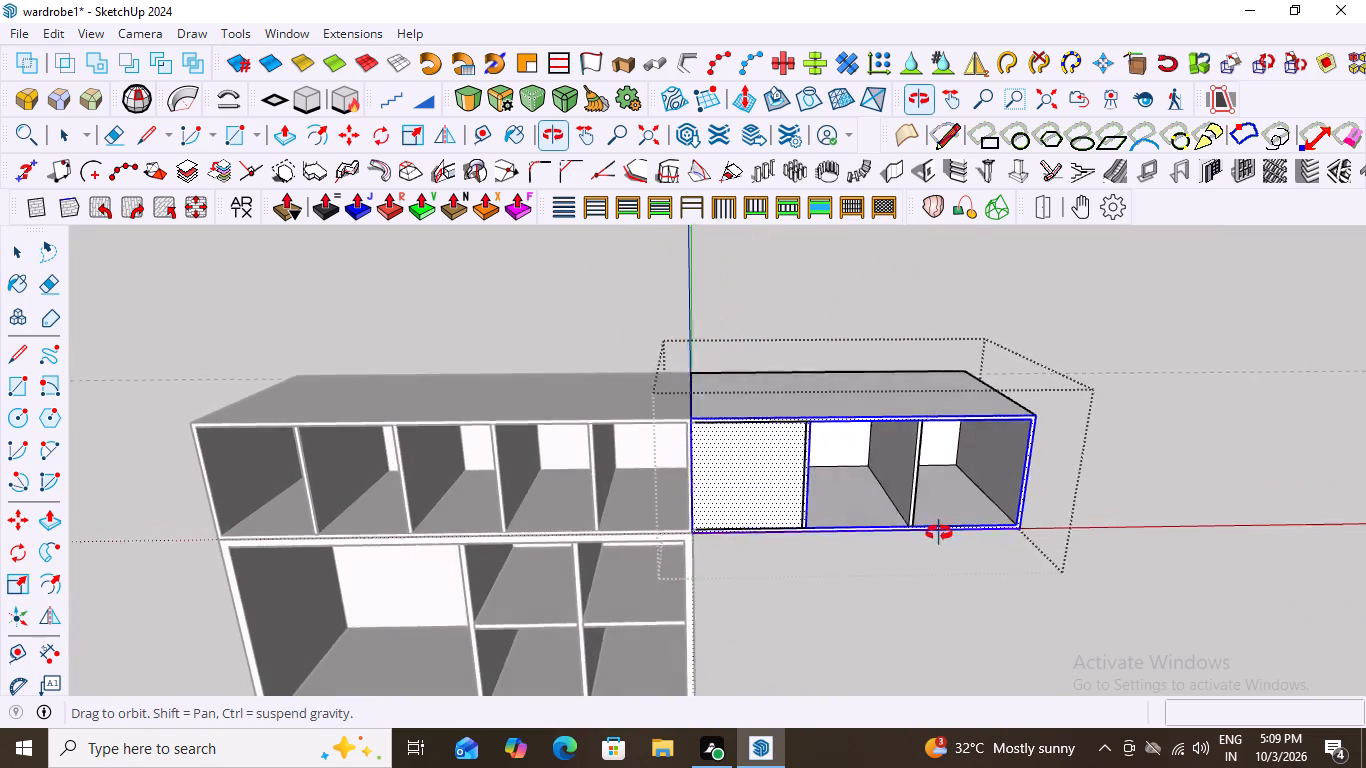
pyautogui.moveTo(939, 533); pyautogui.dragTo(942, 532, button='middle')
pyautogui.scroll(8, 739, 416)
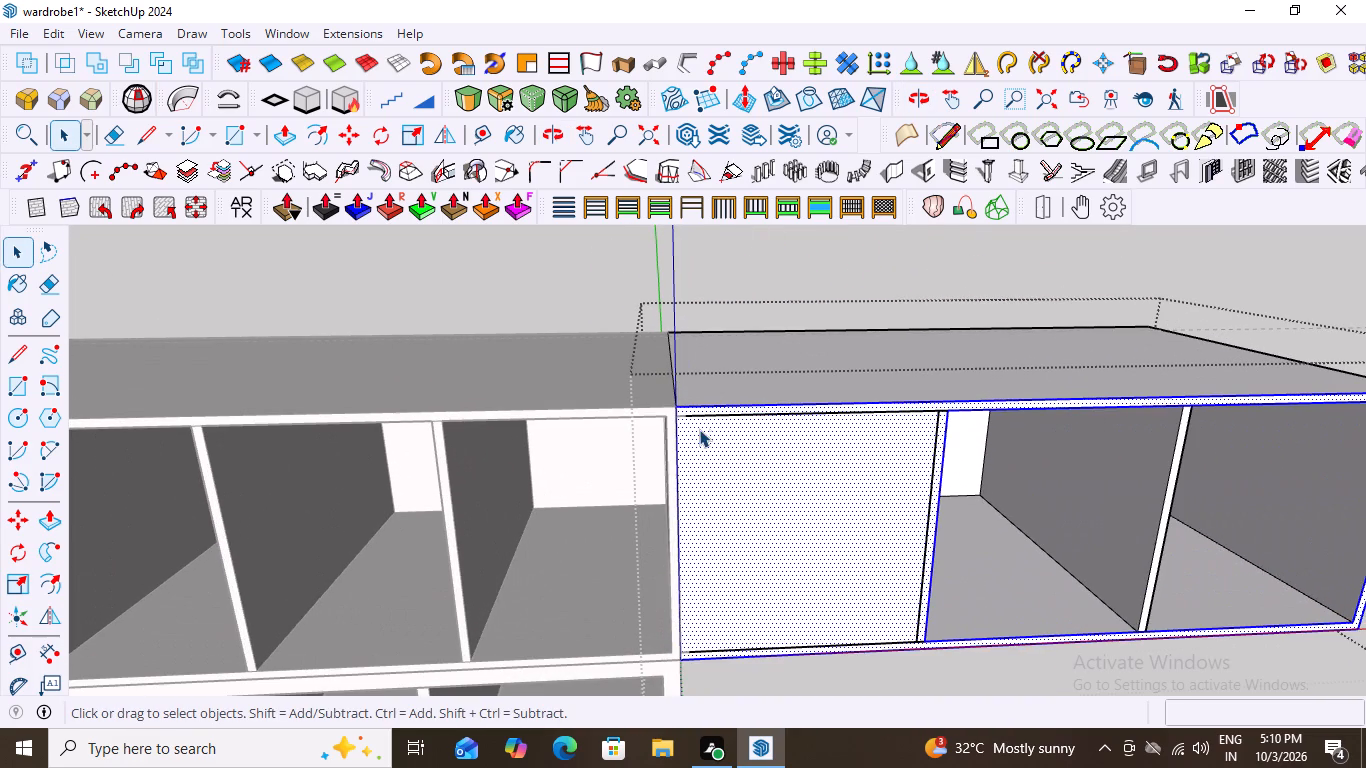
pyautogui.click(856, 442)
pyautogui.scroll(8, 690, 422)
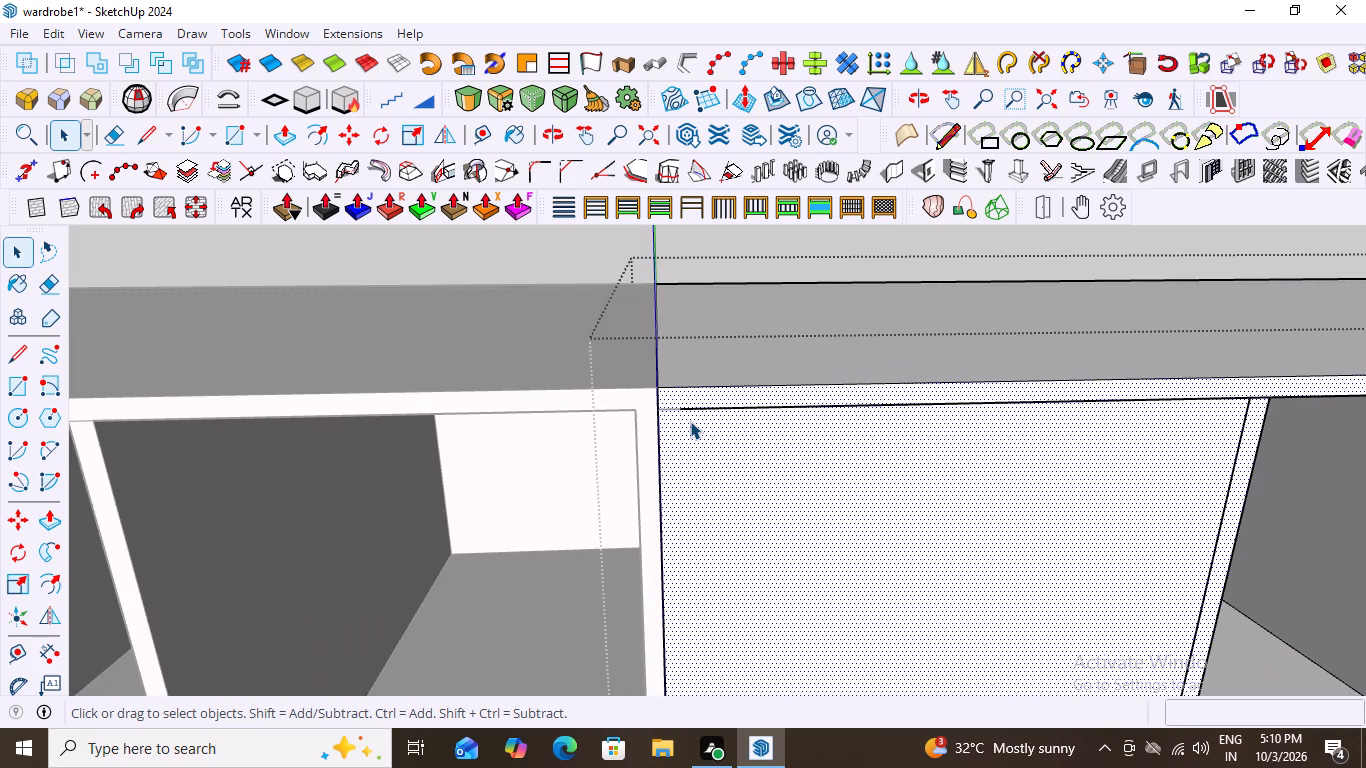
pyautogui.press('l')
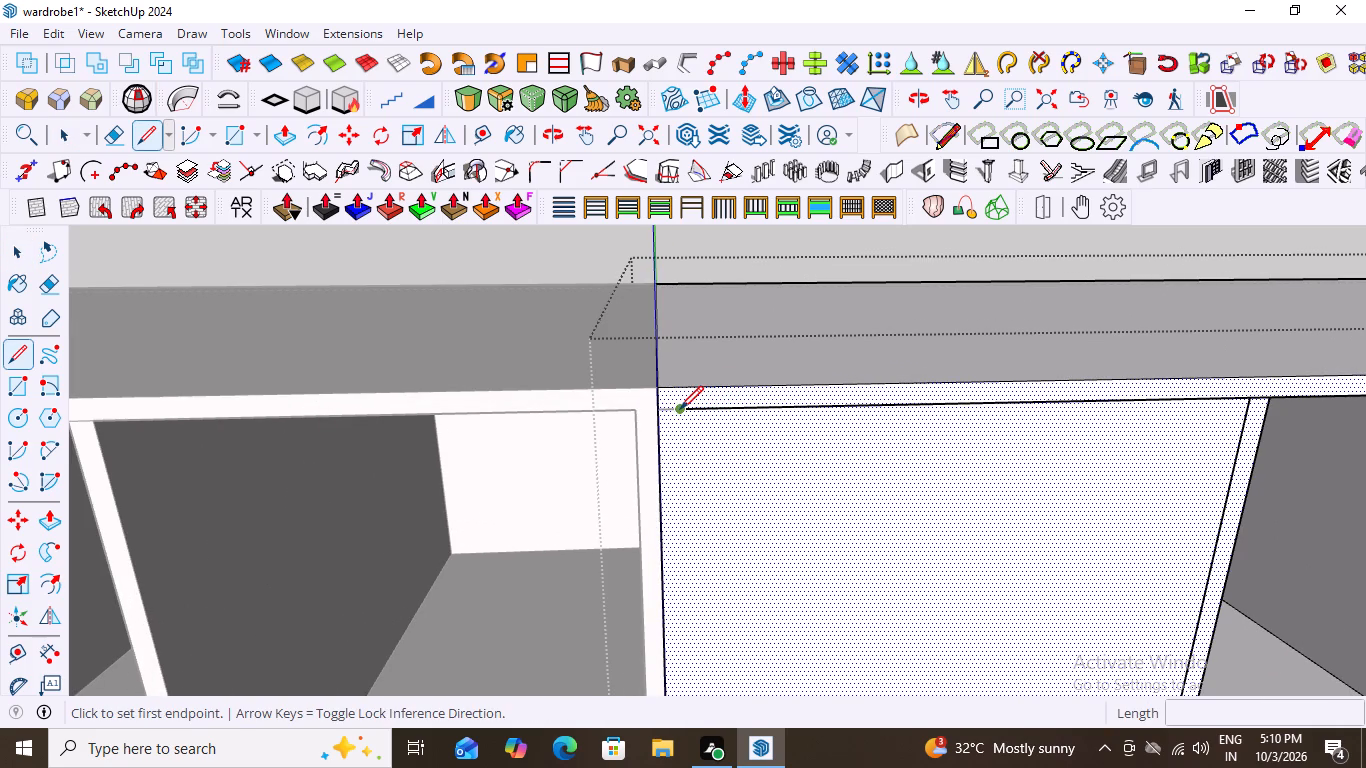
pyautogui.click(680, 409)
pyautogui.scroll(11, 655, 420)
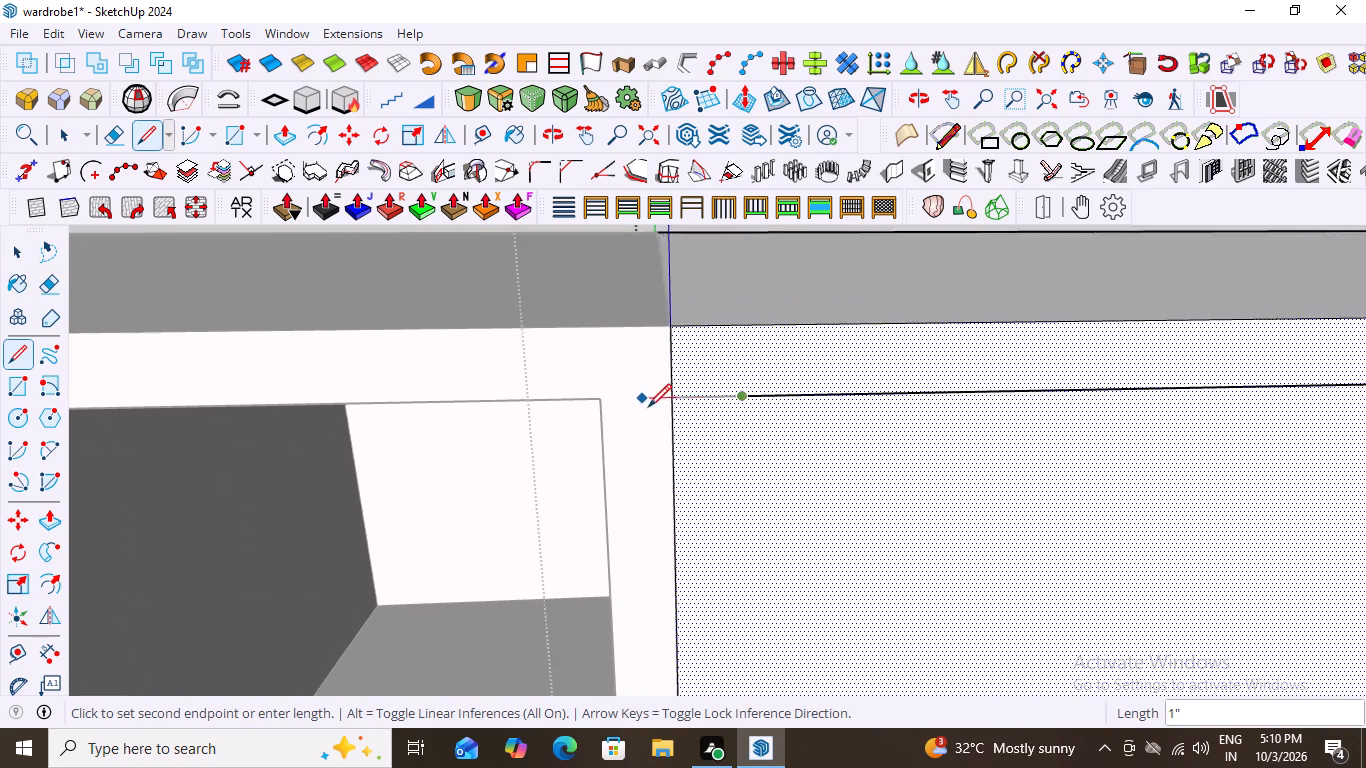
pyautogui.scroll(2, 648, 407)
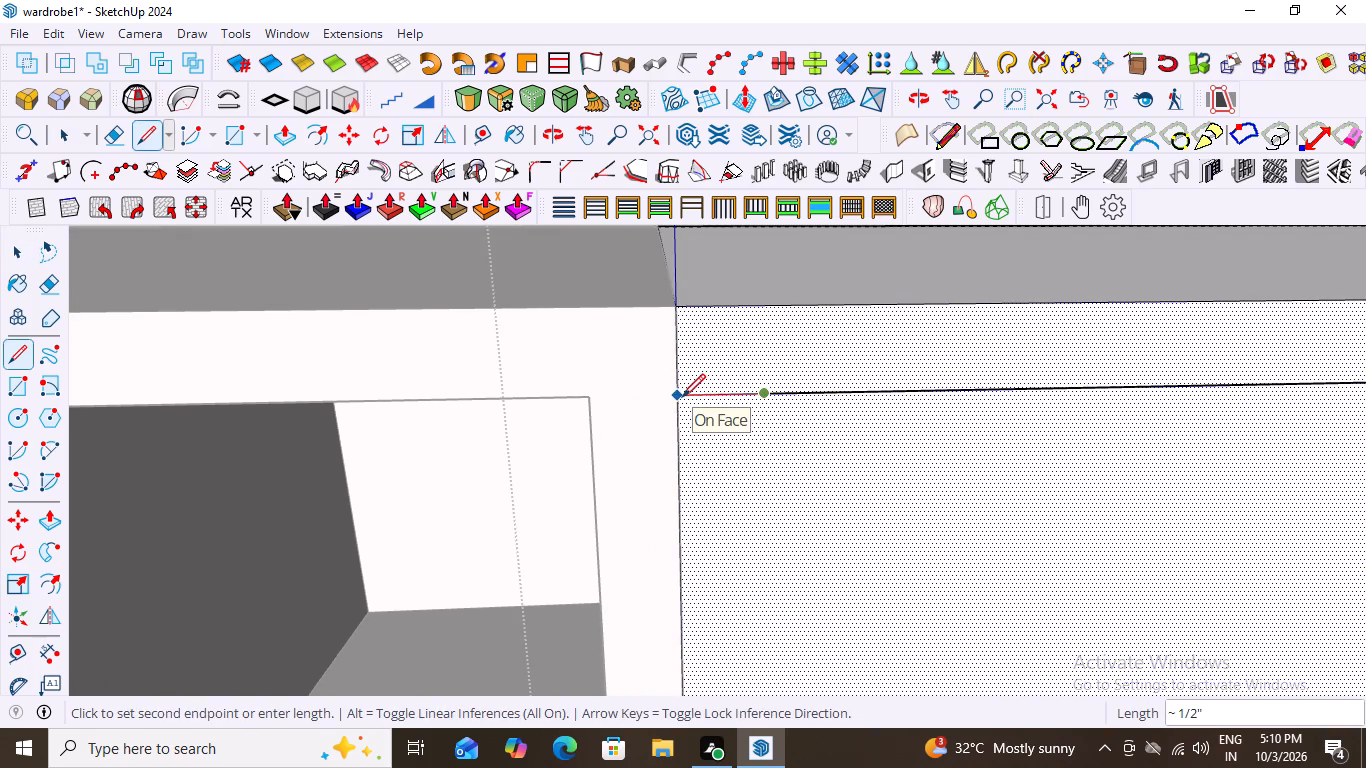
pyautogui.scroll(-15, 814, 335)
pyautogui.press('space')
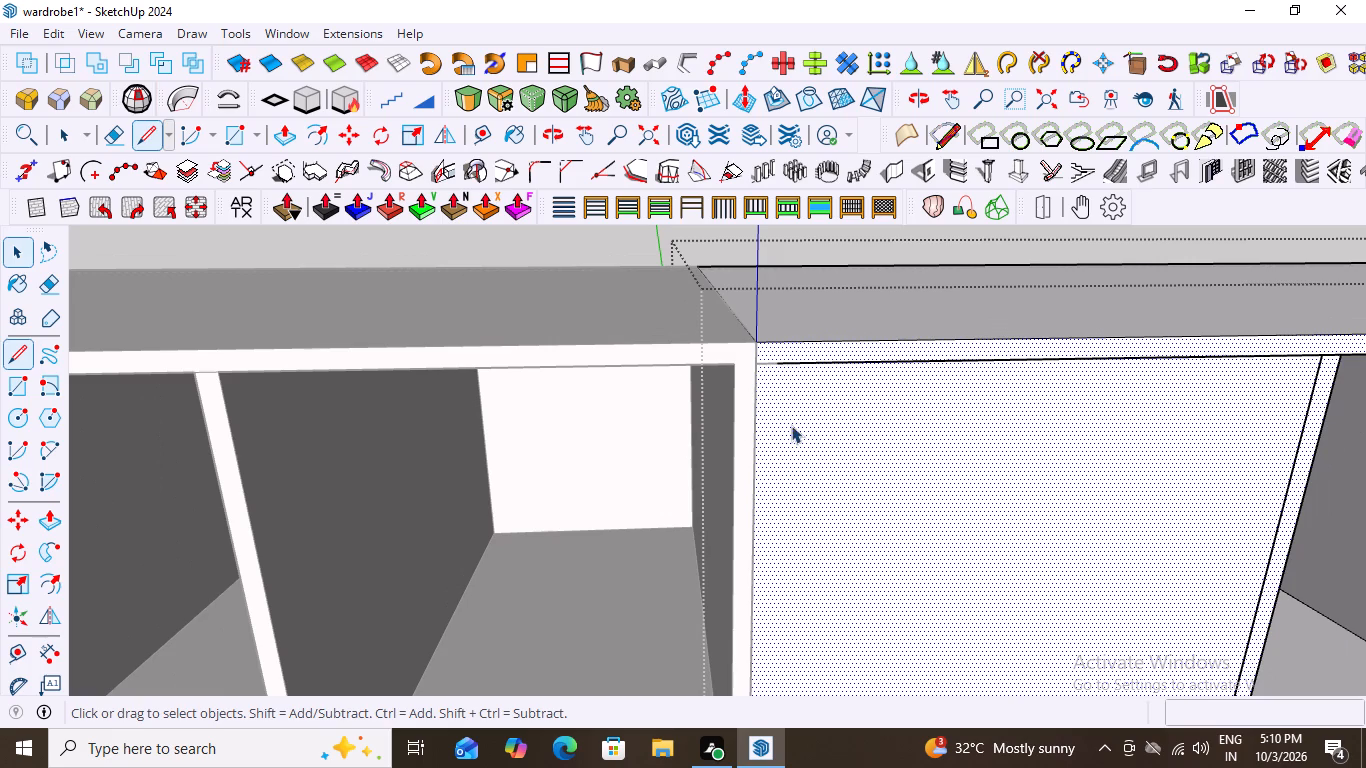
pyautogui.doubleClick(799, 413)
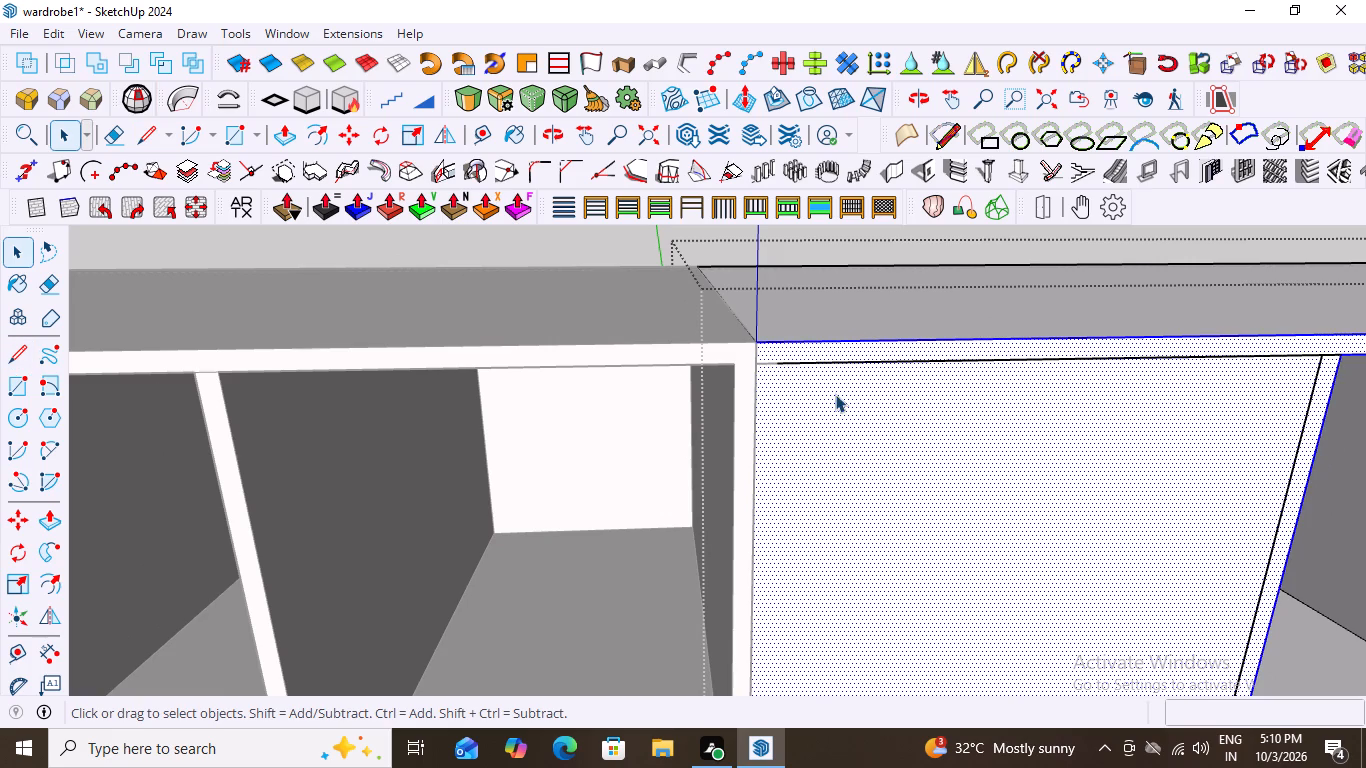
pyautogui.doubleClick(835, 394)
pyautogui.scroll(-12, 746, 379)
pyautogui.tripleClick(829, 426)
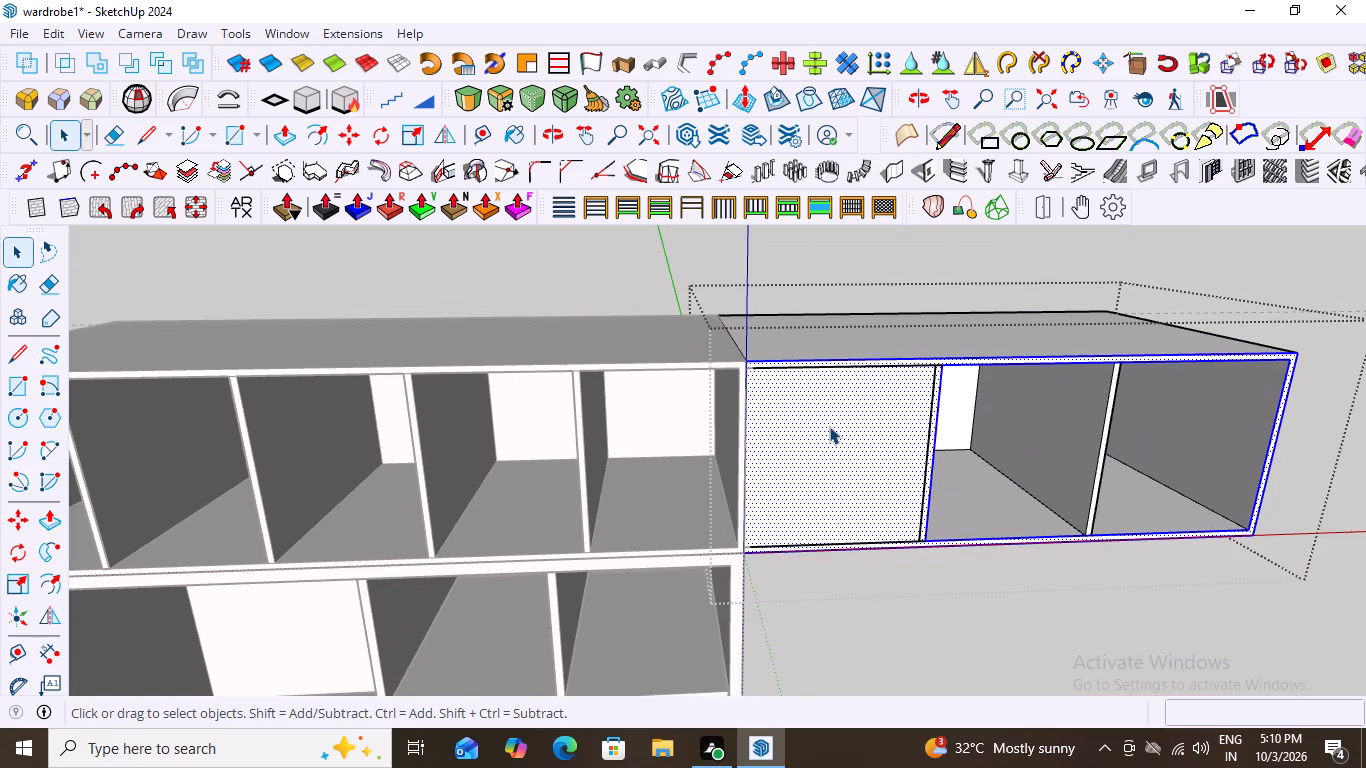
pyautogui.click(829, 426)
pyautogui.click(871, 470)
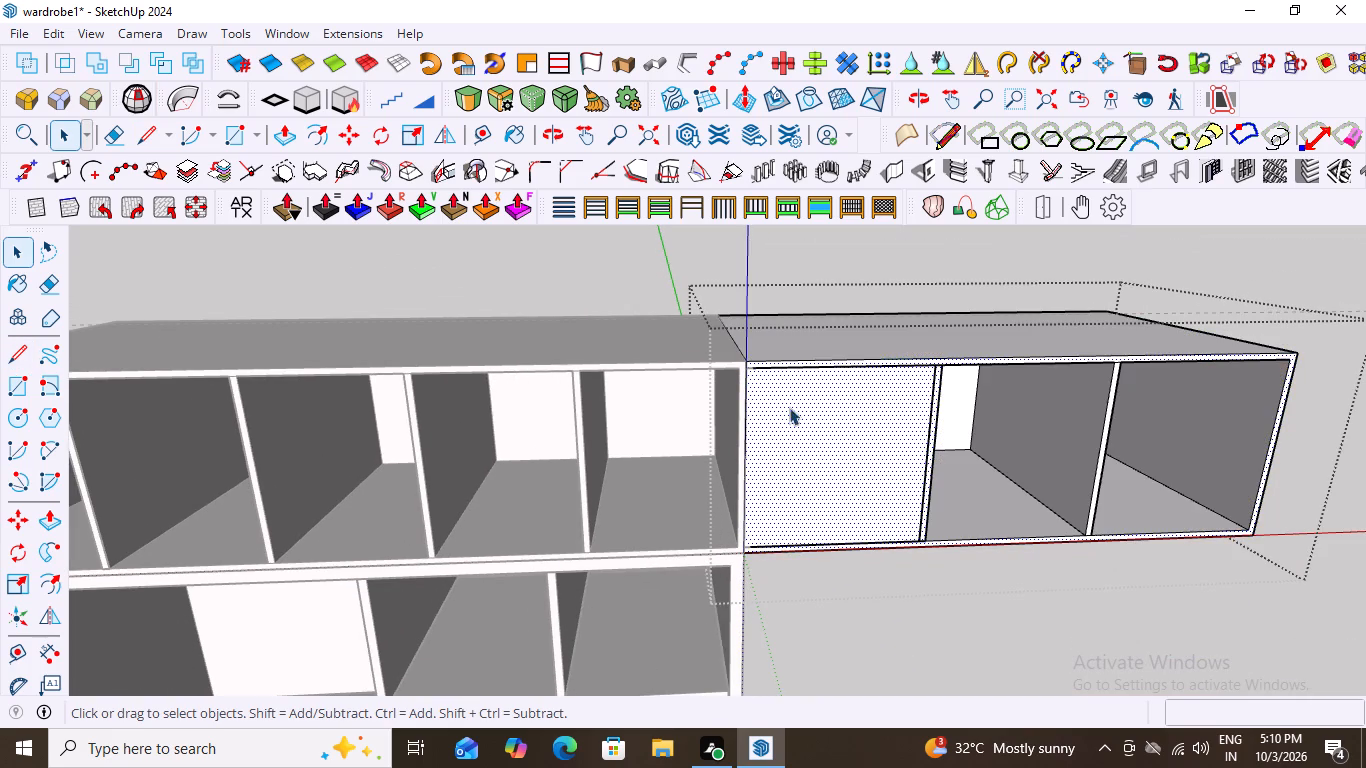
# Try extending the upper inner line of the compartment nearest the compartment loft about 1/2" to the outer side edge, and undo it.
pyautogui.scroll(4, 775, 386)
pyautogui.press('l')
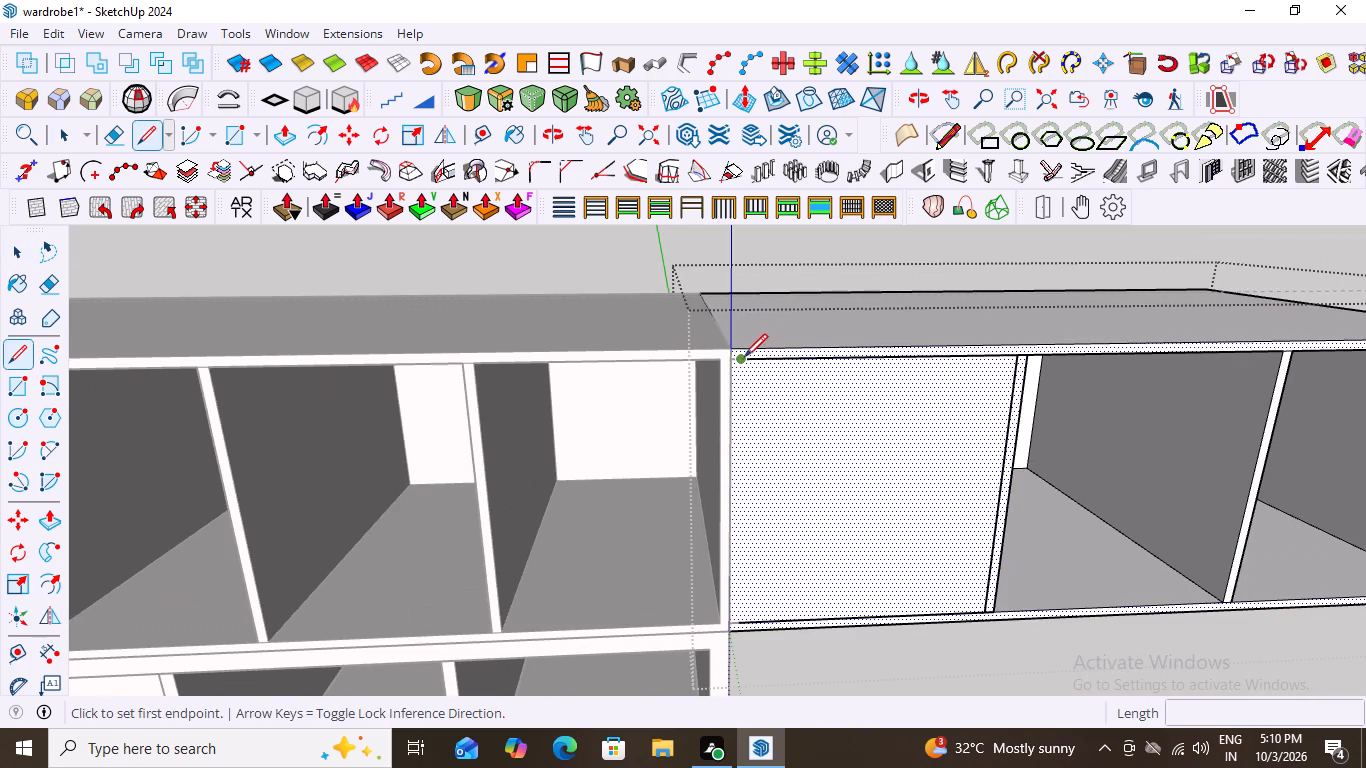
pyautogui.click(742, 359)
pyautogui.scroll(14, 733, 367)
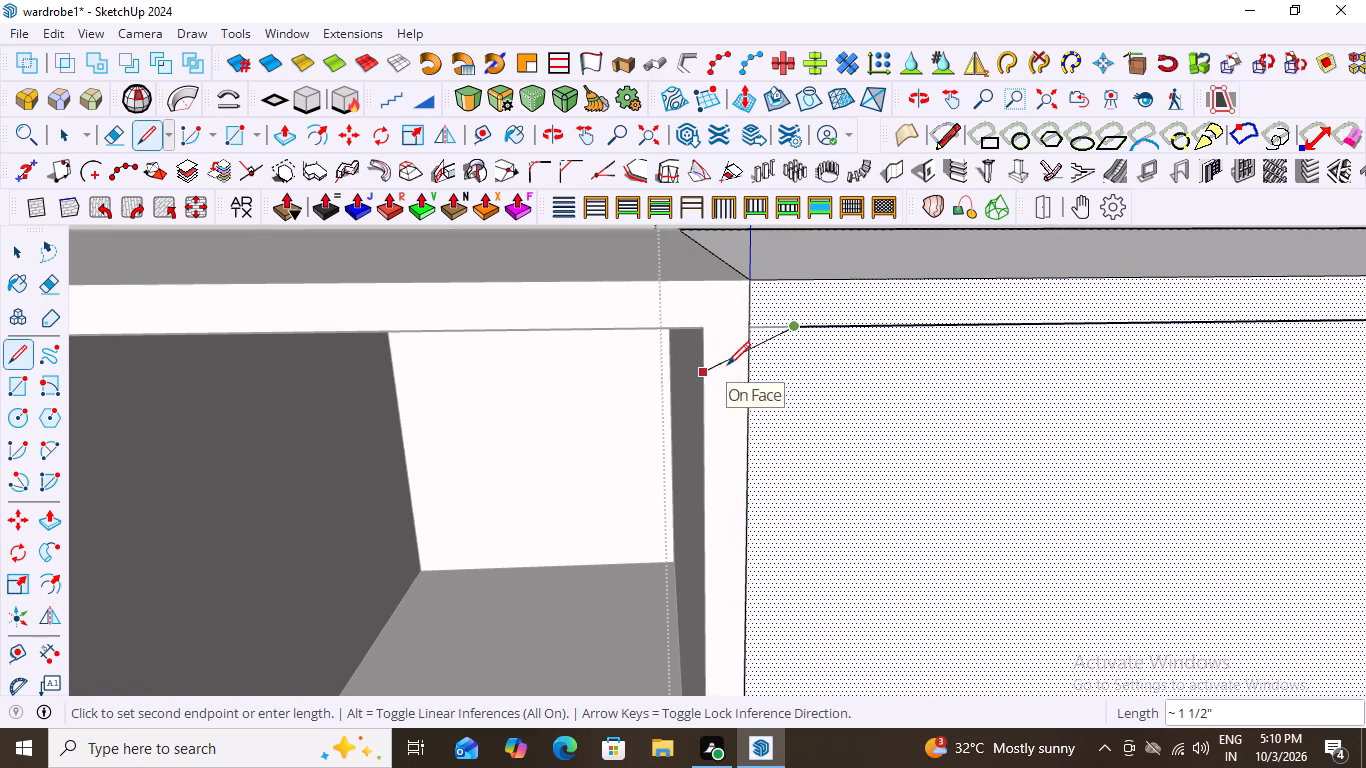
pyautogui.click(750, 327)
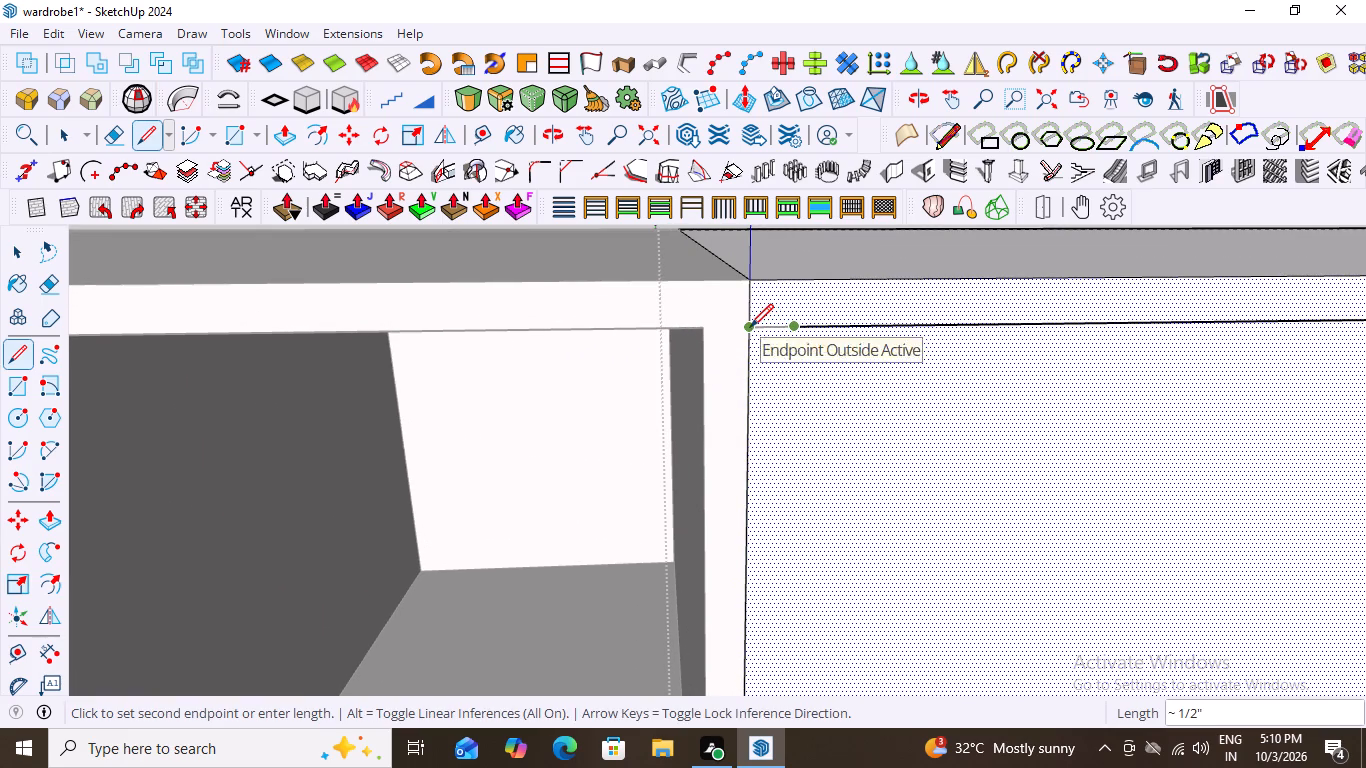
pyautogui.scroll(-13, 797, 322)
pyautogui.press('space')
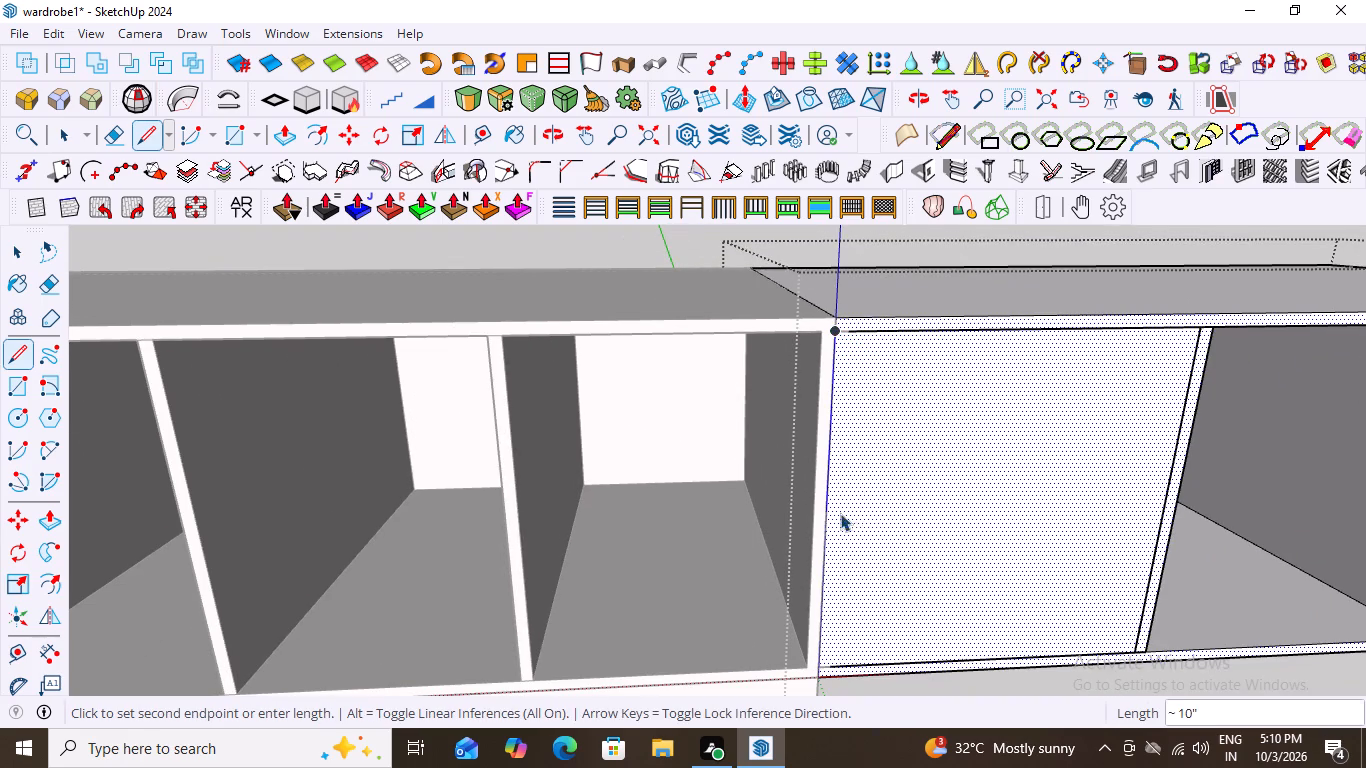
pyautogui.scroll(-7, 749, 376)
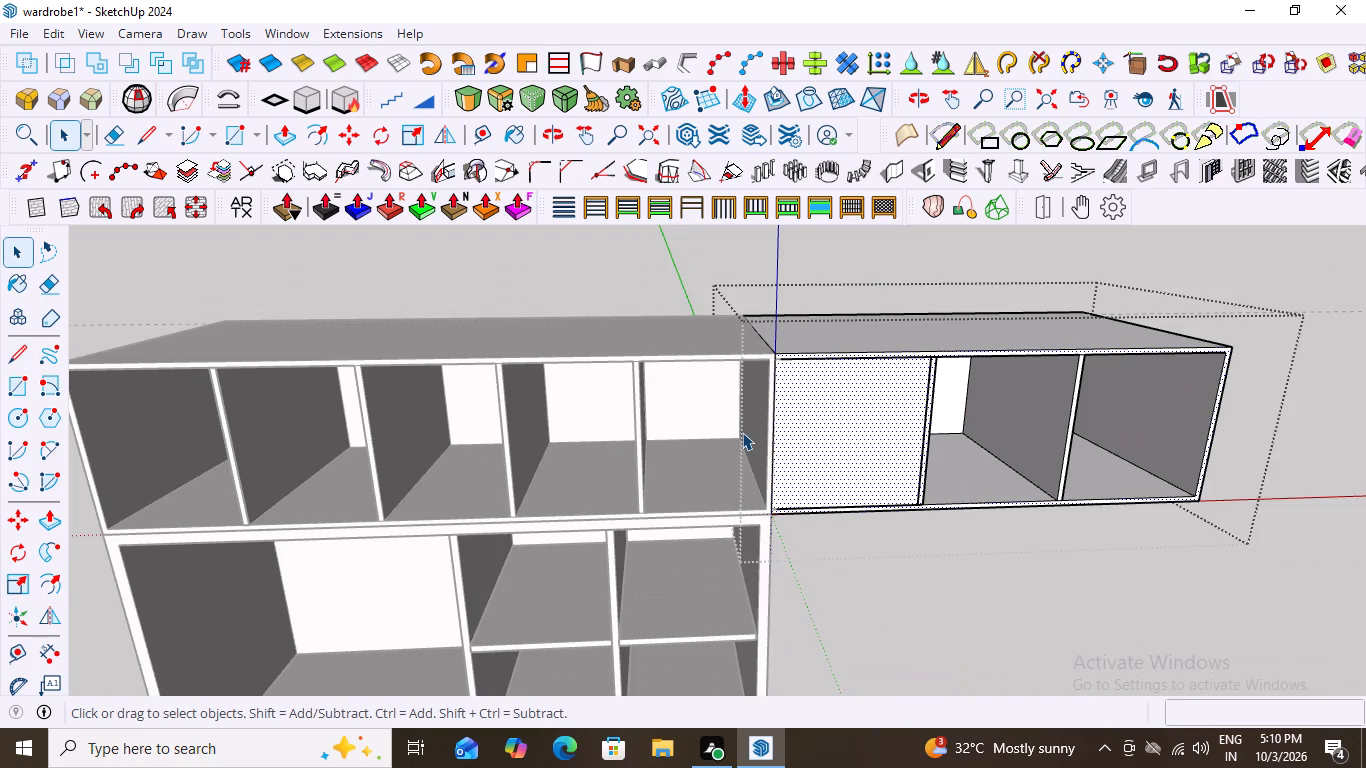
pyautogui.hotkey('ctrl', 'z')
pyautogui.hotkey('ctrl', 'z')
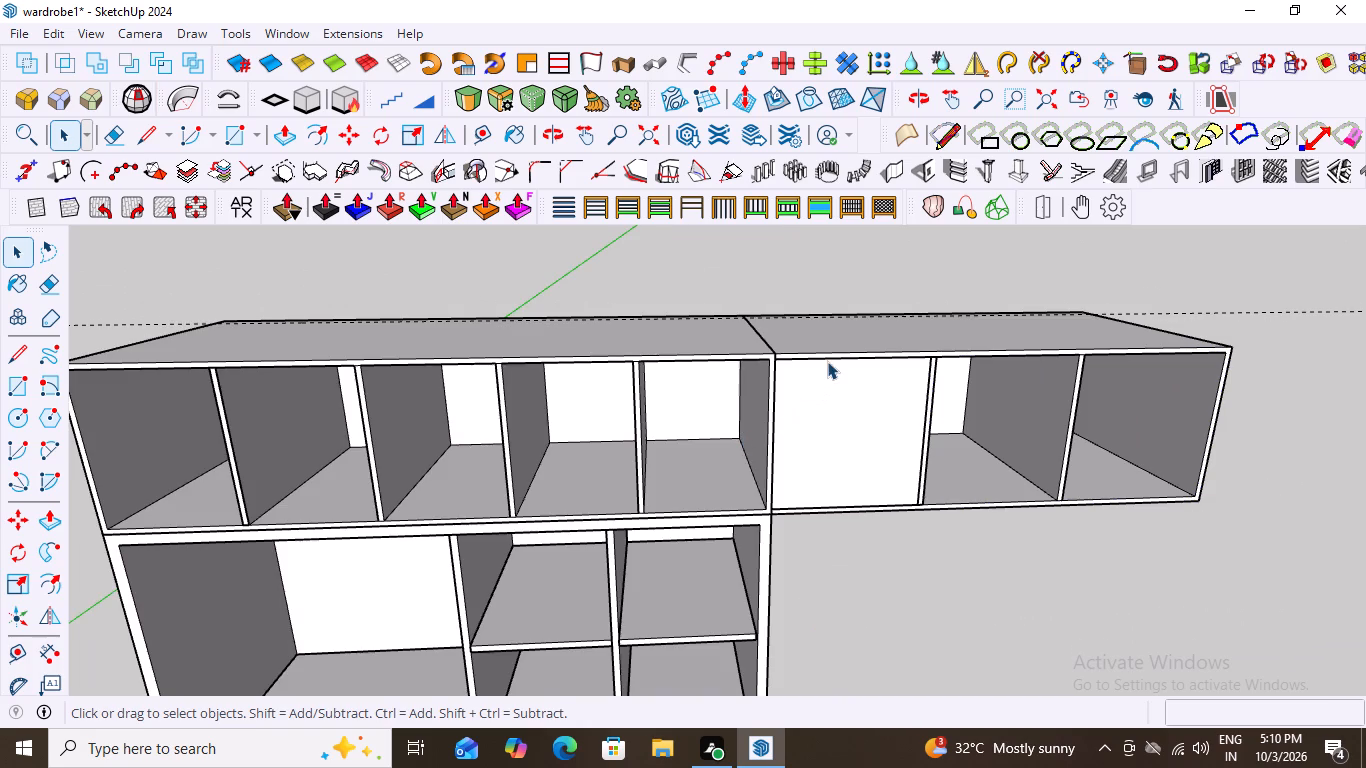
# Reopen the side loft group and draw an about 1' 8" vertical line joining the inner frame lines' open ends beside the compartment loft.
pyautogui.scroll(8, 827, 361)
pyautogui.click(829, 410)
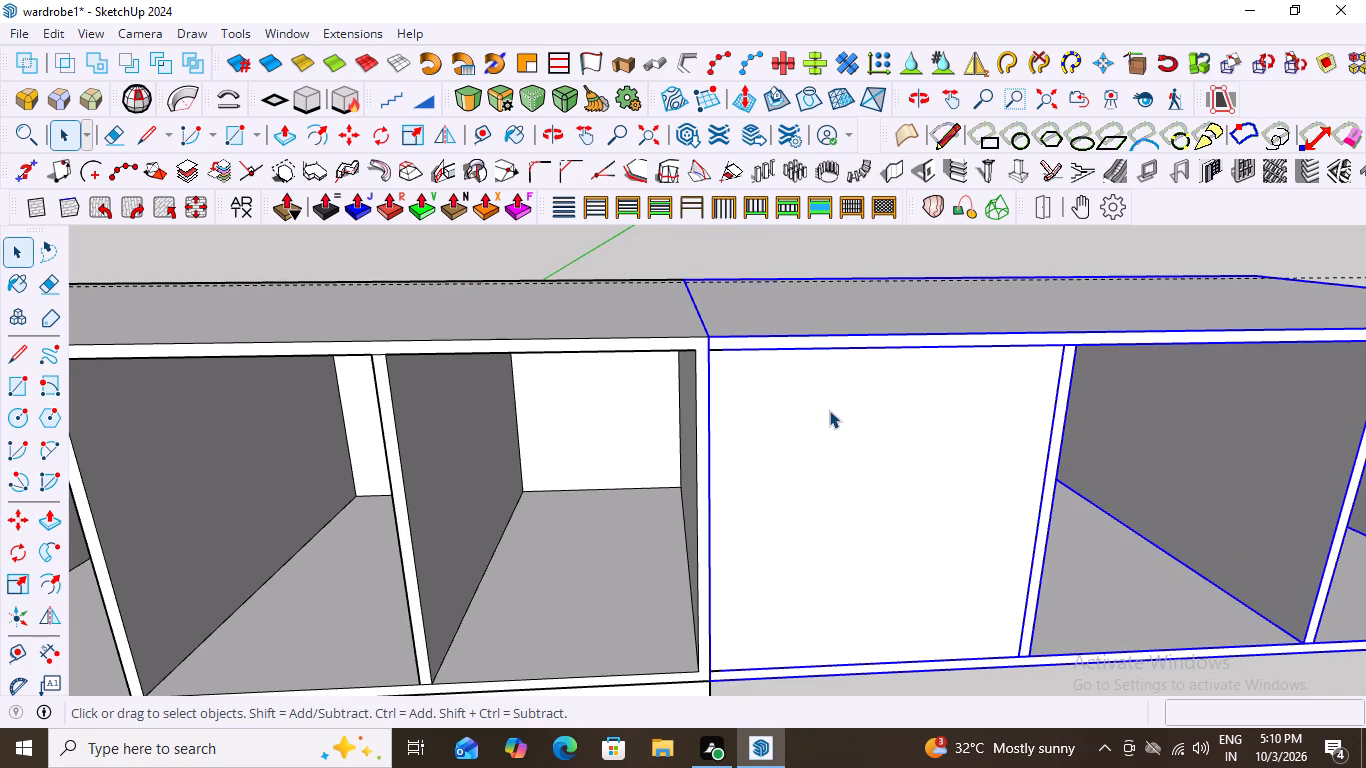
pyautogui.doubleClick(829, 410)
pyautogui.click(829, 410)
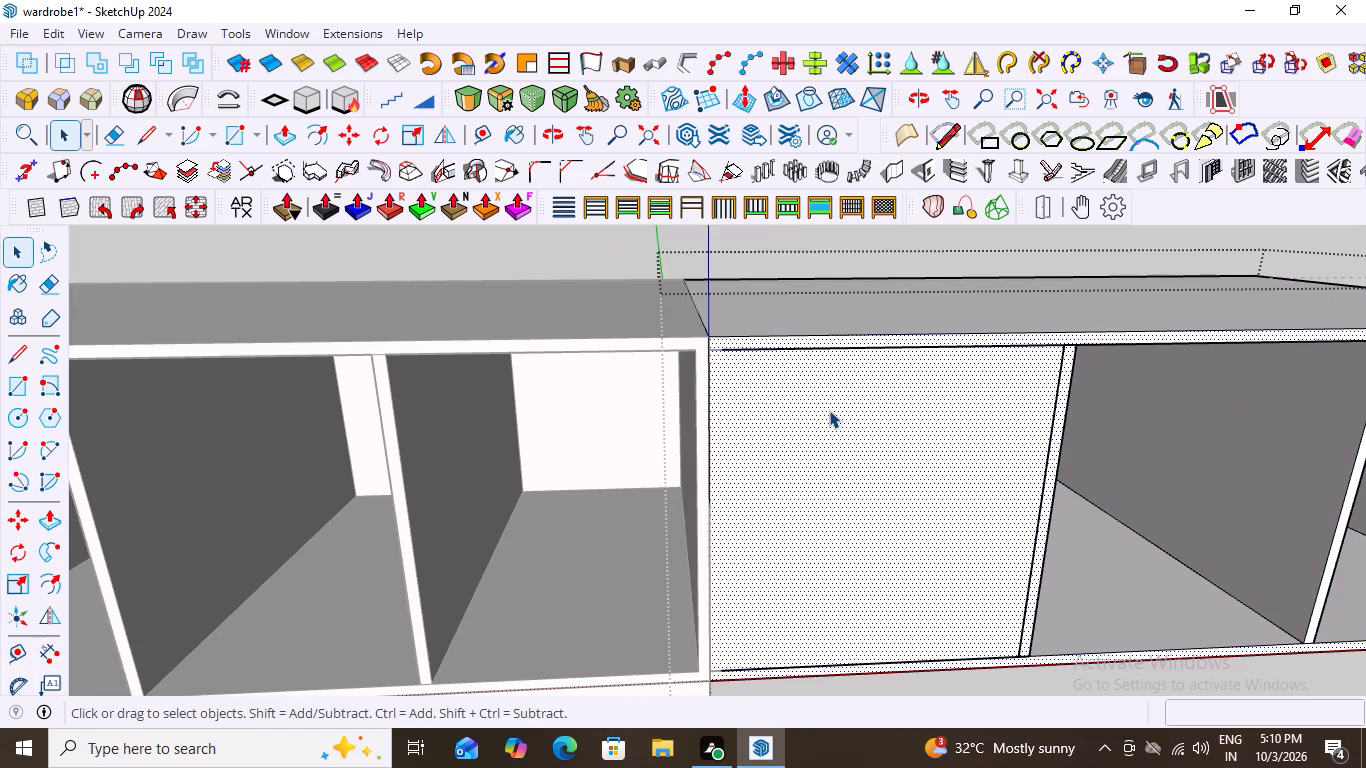
pyautogui.click(829, 410)
pyautogui.click(829, 410)
pyautogui.press('l')
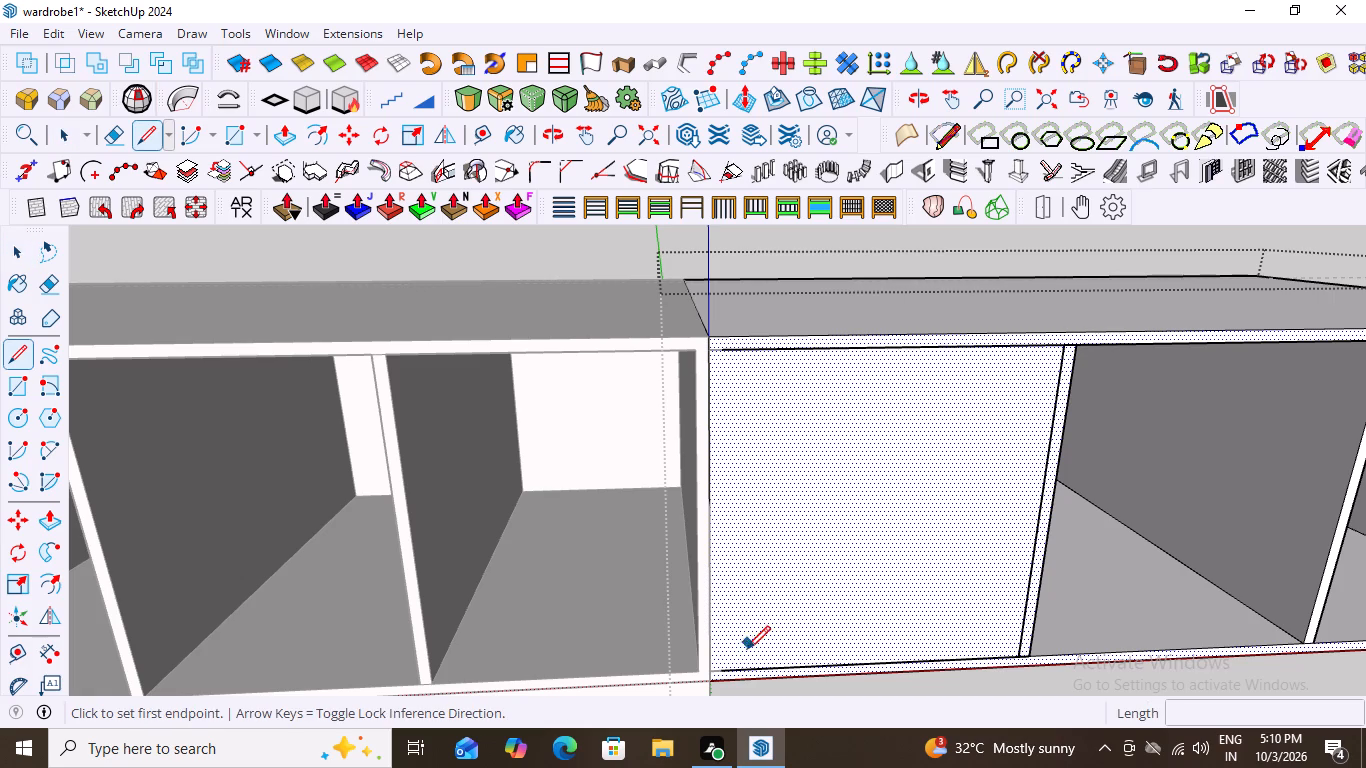
pyautogui.click(721, 667)
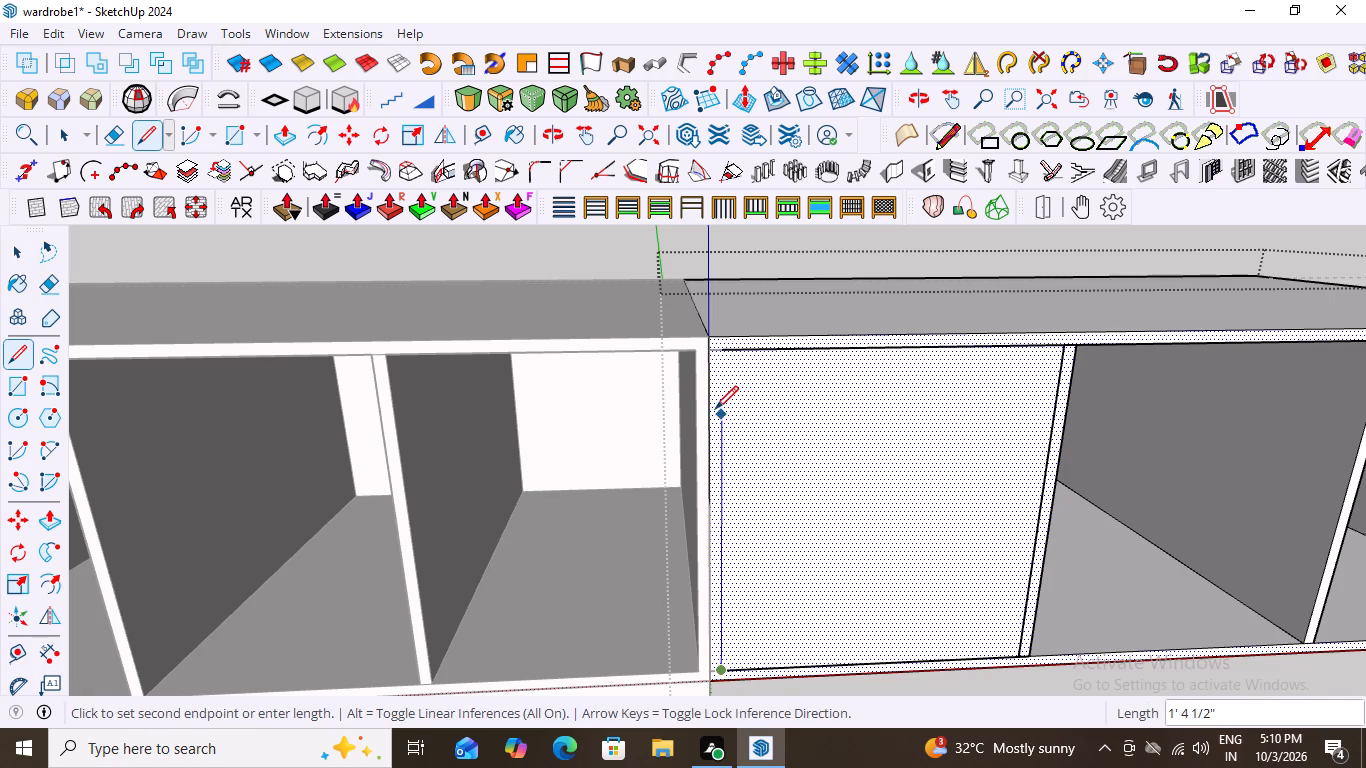
pyautogui.click(720, 352)
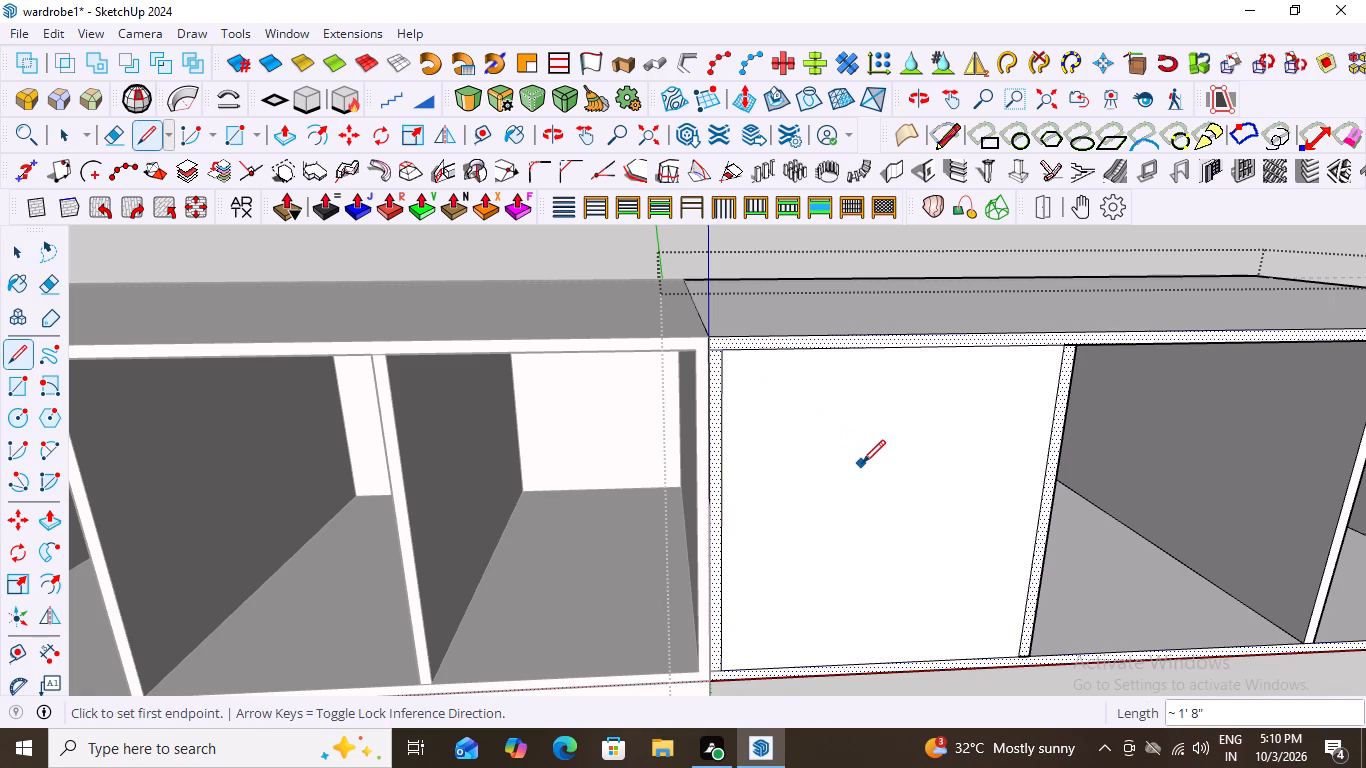
pyautogui.press('space')
# Push the face of the compartment nearest the compartment loft 2' 9" inward to the back guide line and close the group.
pyautogui.click(829, 435)
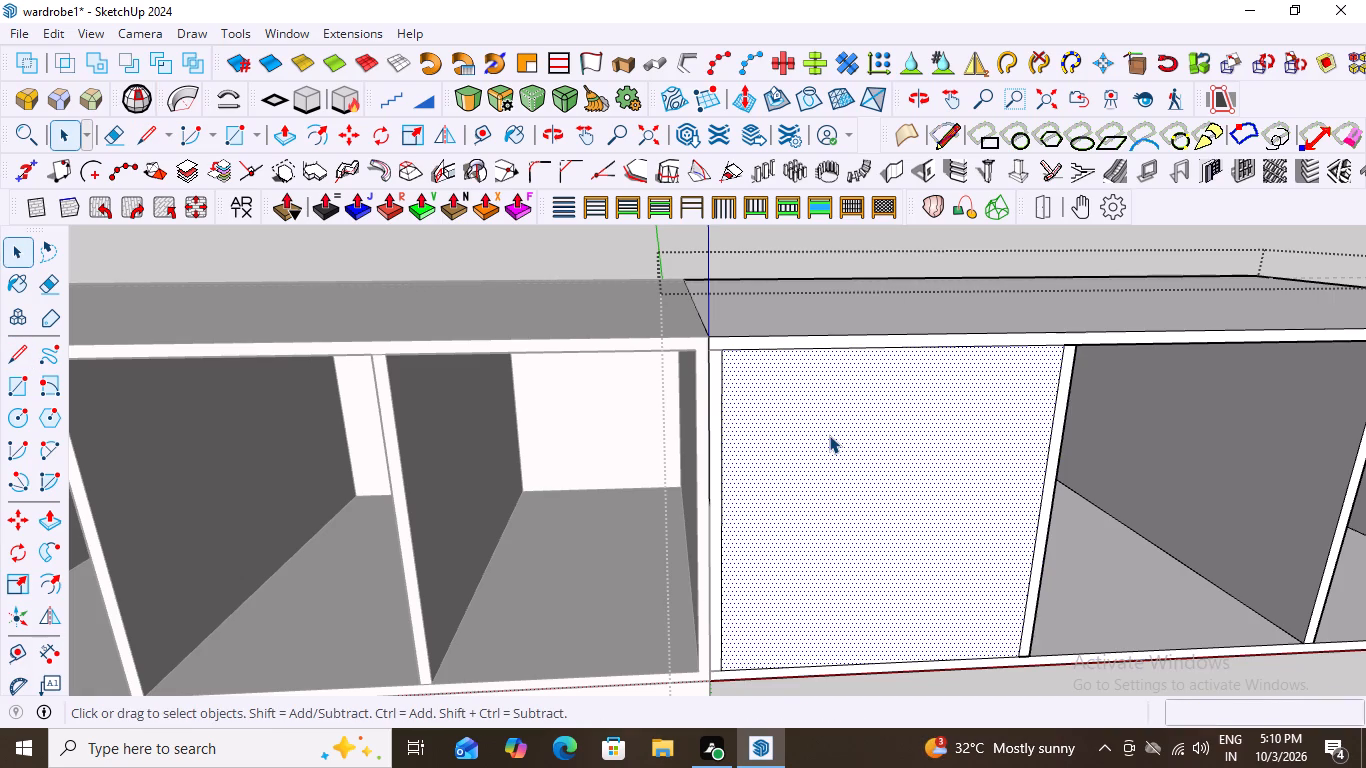
pyautogui.click(829, 435)
pyautogui.click(829, 435)
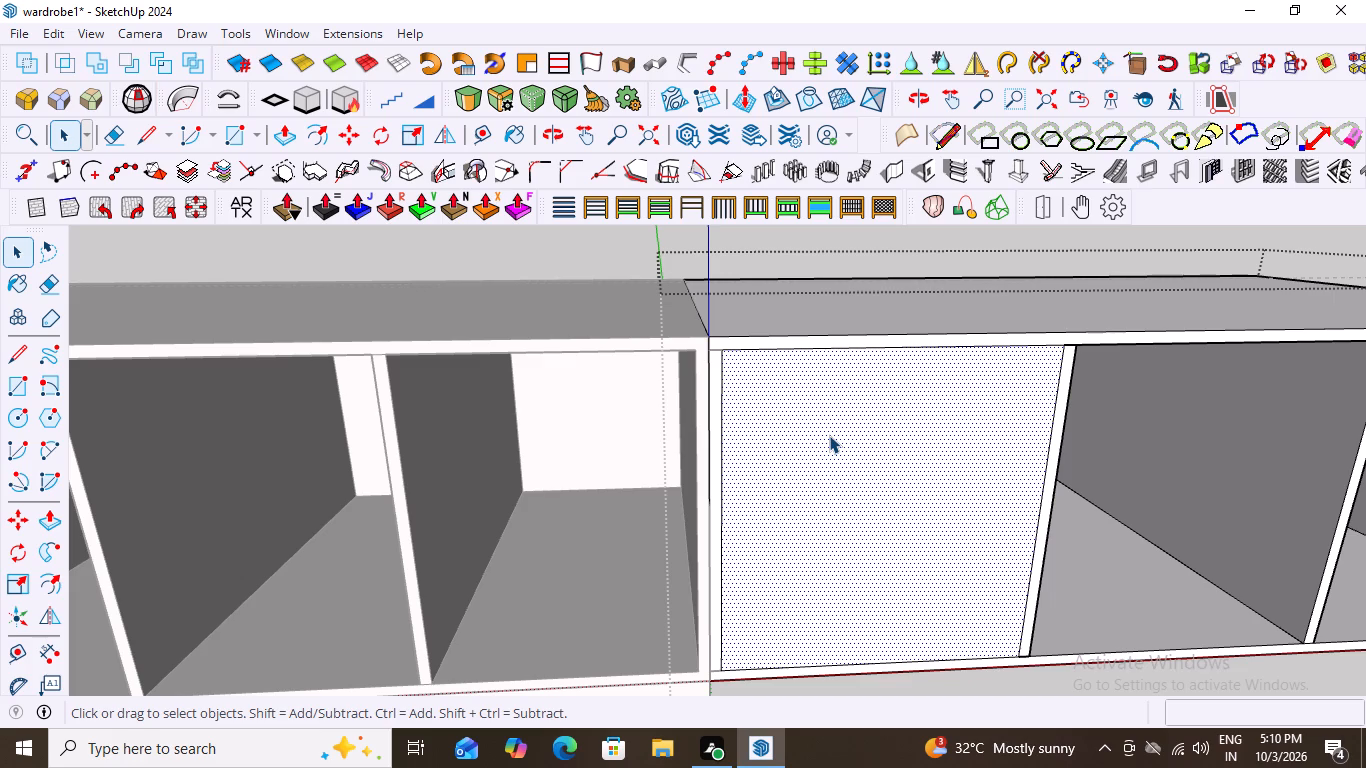
pyautogui.press('p')
pyautogui.click(829, 435)
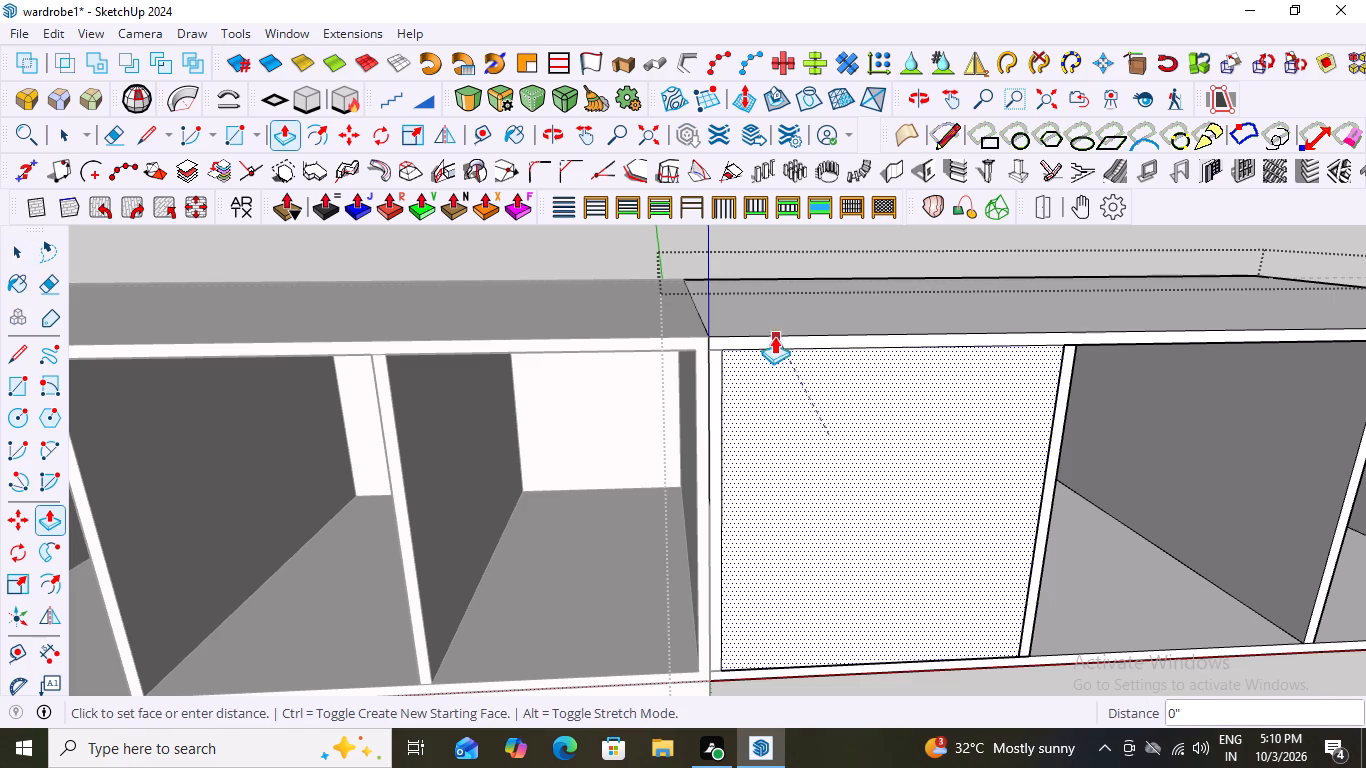
pyautogui.moveTo(751, 358); pyautogui.dragTo(764, 537, button='middle')
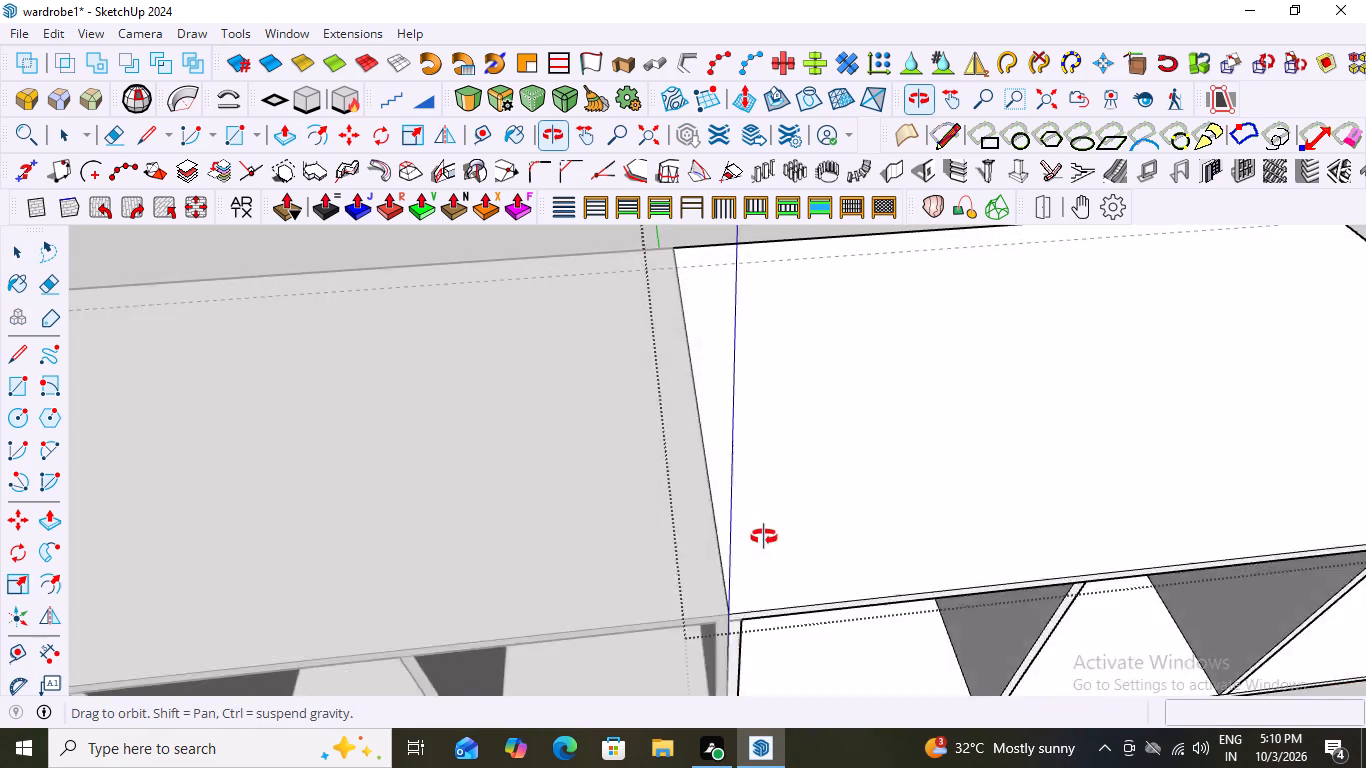
pyautogui.moveTo(764, 537); pyautogui.dragTo(761, 587, button='middle')
pyautogui.scroll(10, 665, 277)
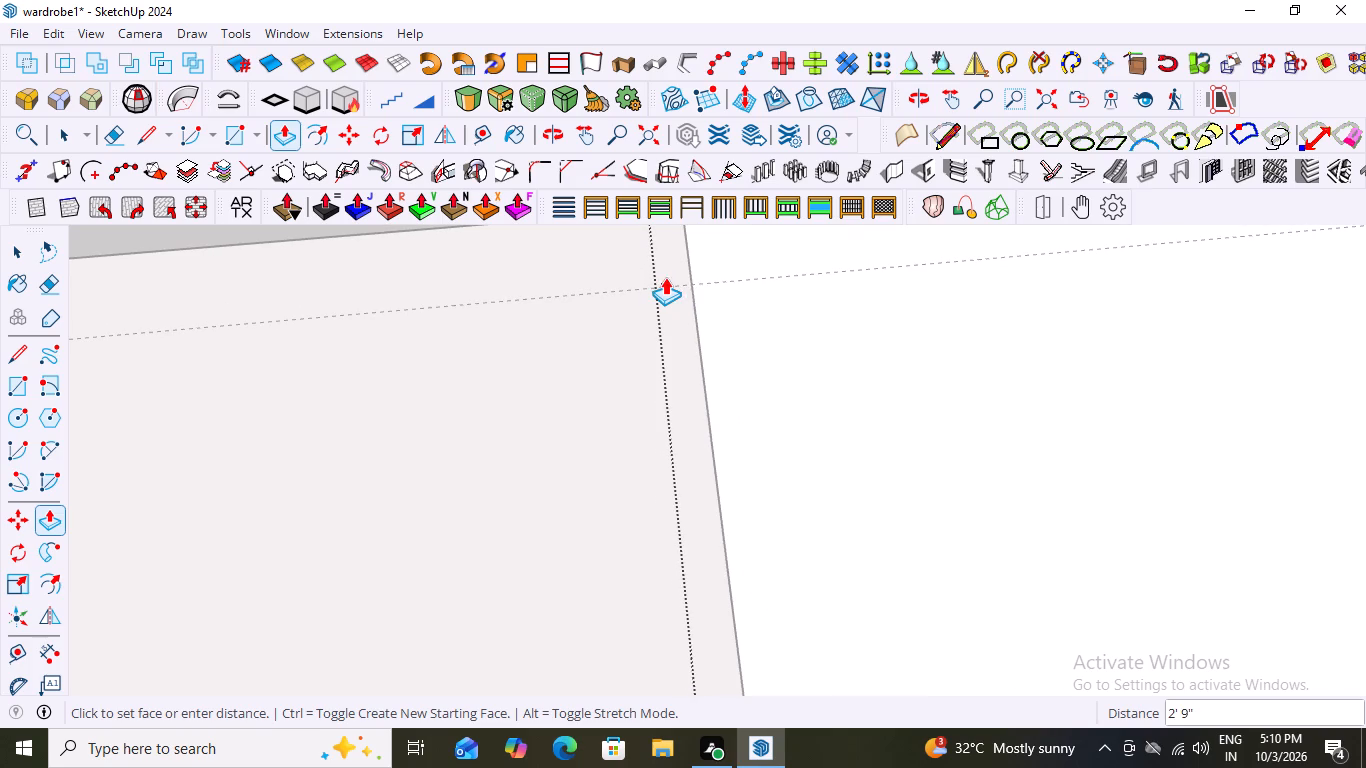
pyautogui.click(691, 286)
pyautogui.scroll(-7, 521, 255)
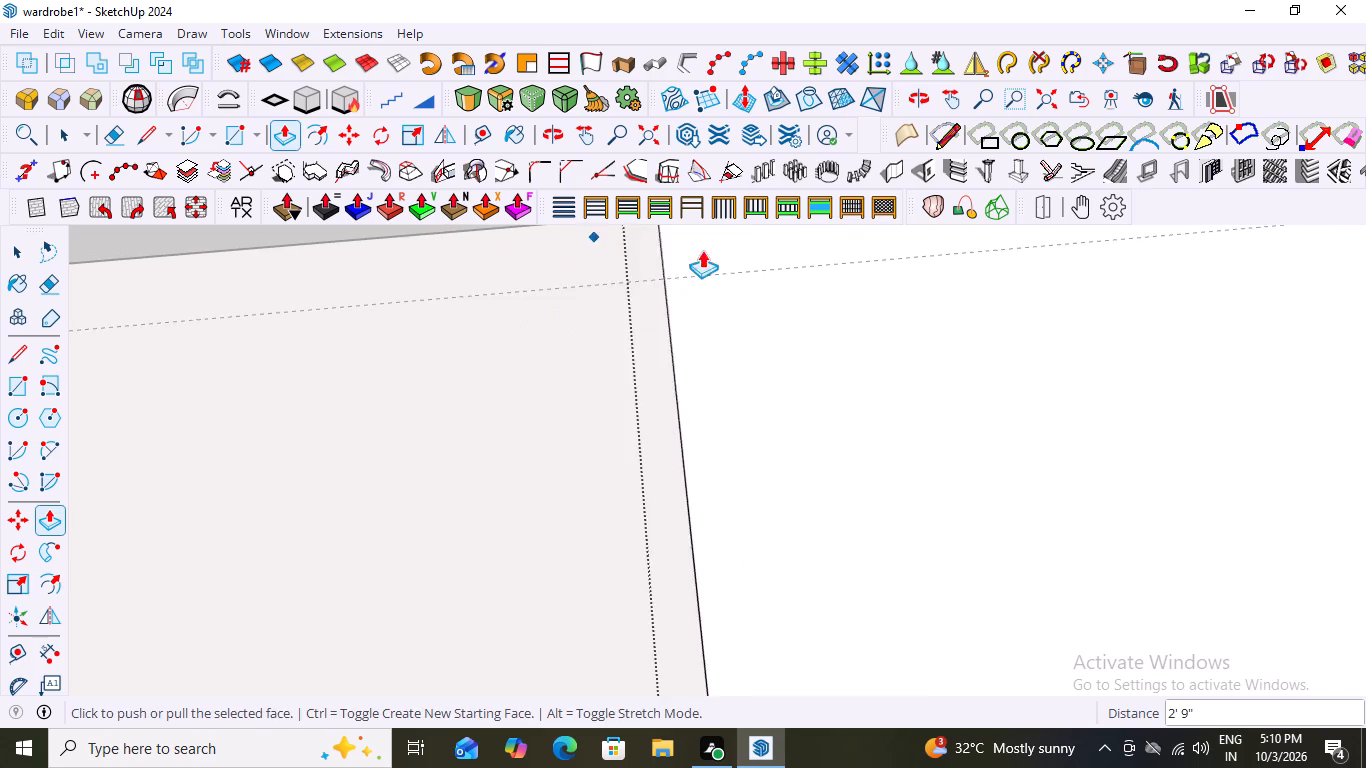
pyautogui.scroll(-20, 702, 250)
pyautogui.scroll(-3, 702, 250)
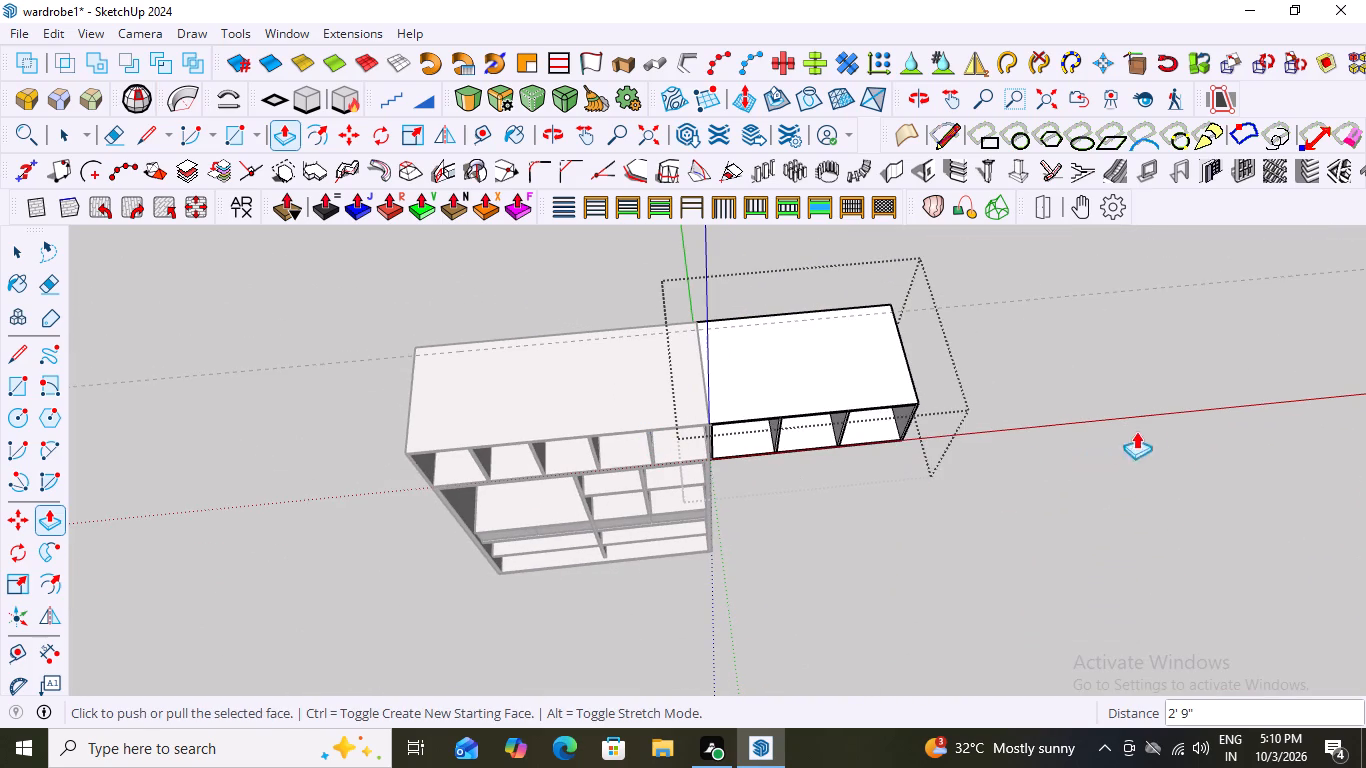
pyautogui.press('space')
pyautogui.click(1120, 346)
# Examine the wardrobe and both lofts from the back, top and front, including the hollowed compartments where the lofts meet.
pyautogui.moveTo(824, 318); pyautogui.dragTo(818, 599, button='middle')
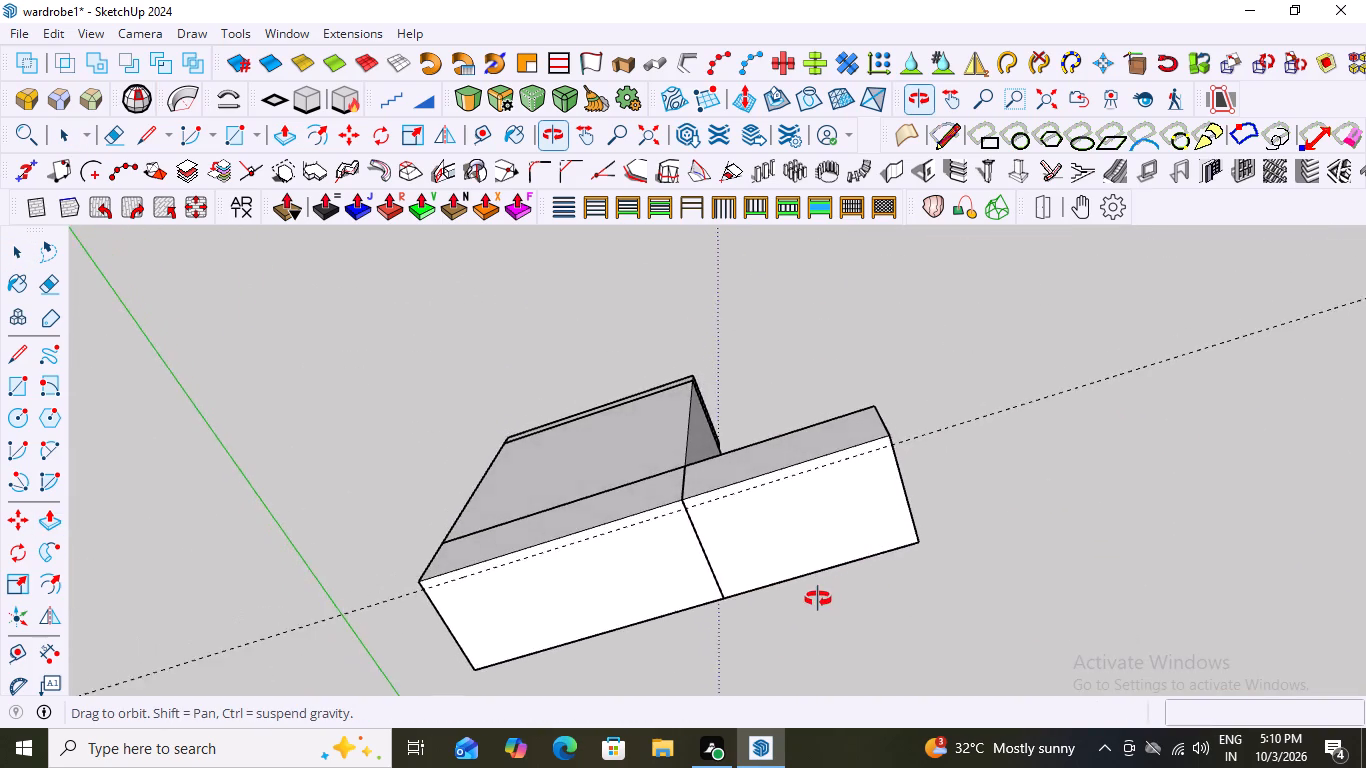
pyautogui.moveTo(818, 599); pyautogui.dragTo(1245, 400, button='middle')
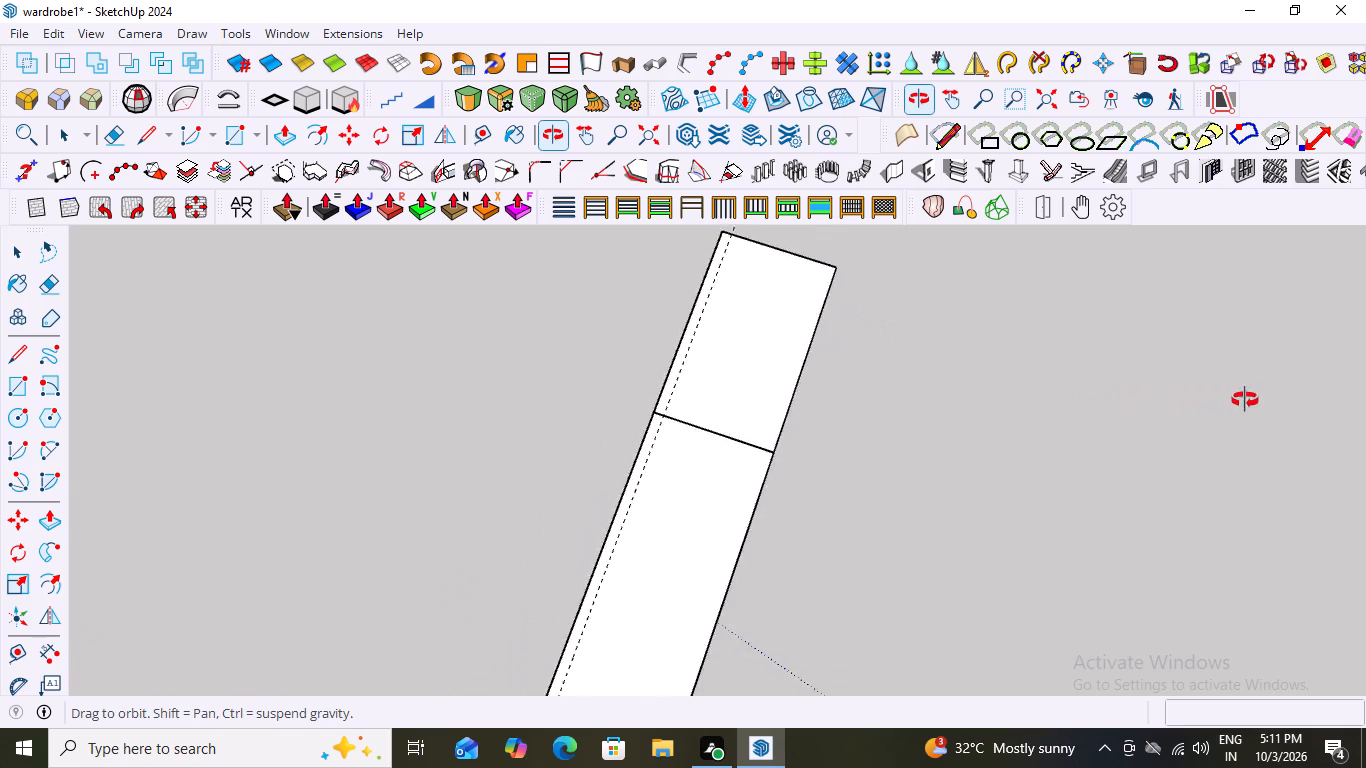
pyautogui.moveTo(1245, 400); pyautogui.dragTo(796, 261, button='middle')
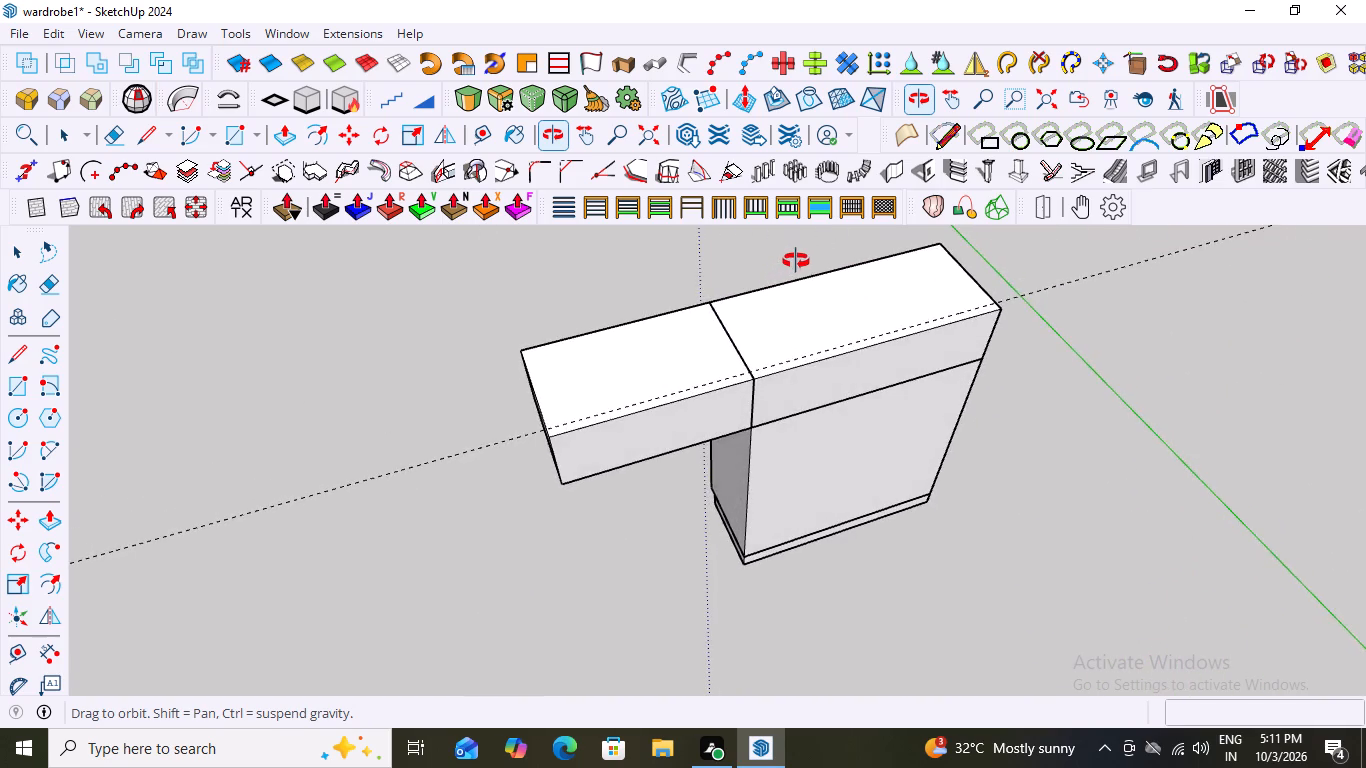
pyautogui.moveTo(796, 261); pyautogui.dragTo(431, 235, button='middle')
pyautogui.moveTo(944, 315); pyautogui.dragTo(368, 238, button='middle')
pyautogui.moveTo(1040, 368); pyautogui.dragTo(767, 333, button='middle')
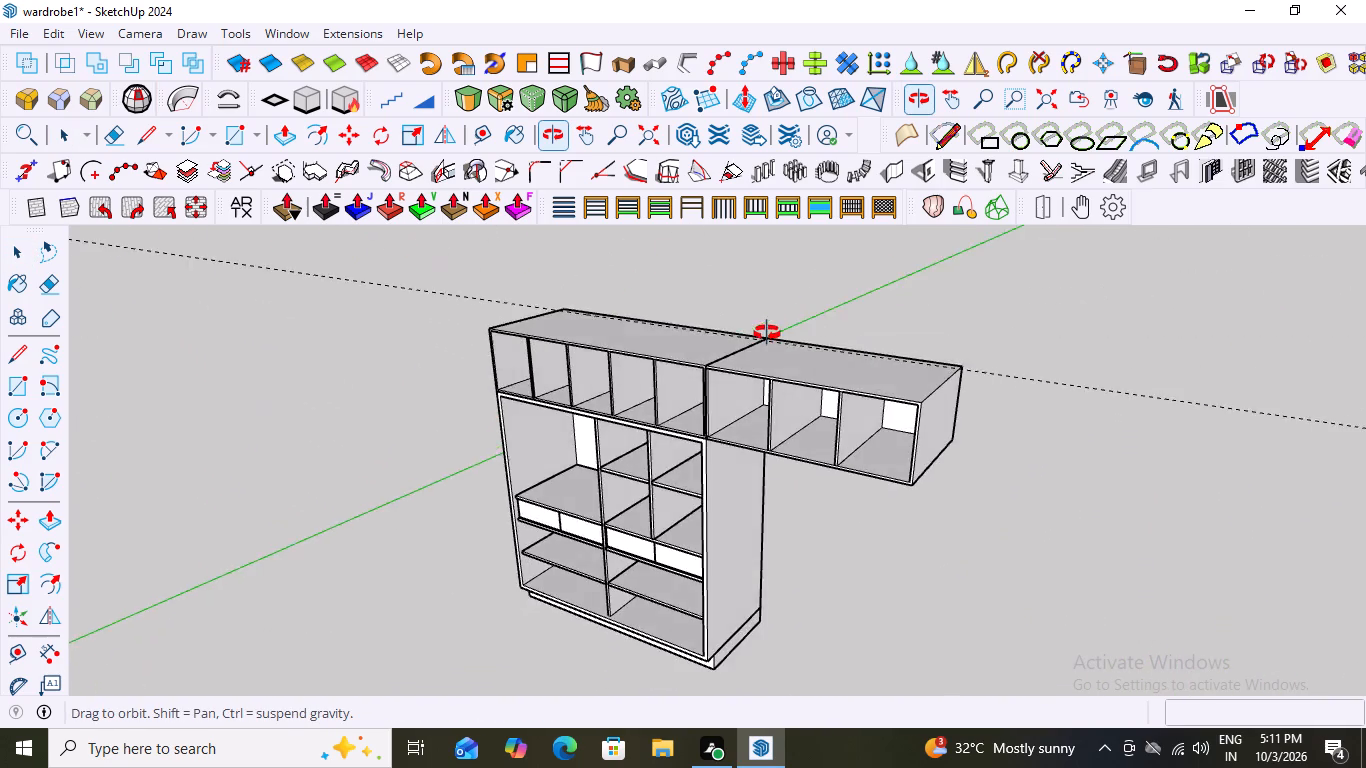
pyautogui.moveTo(767, 333); pyautogui.dragTo(1003, 318, button='middle')
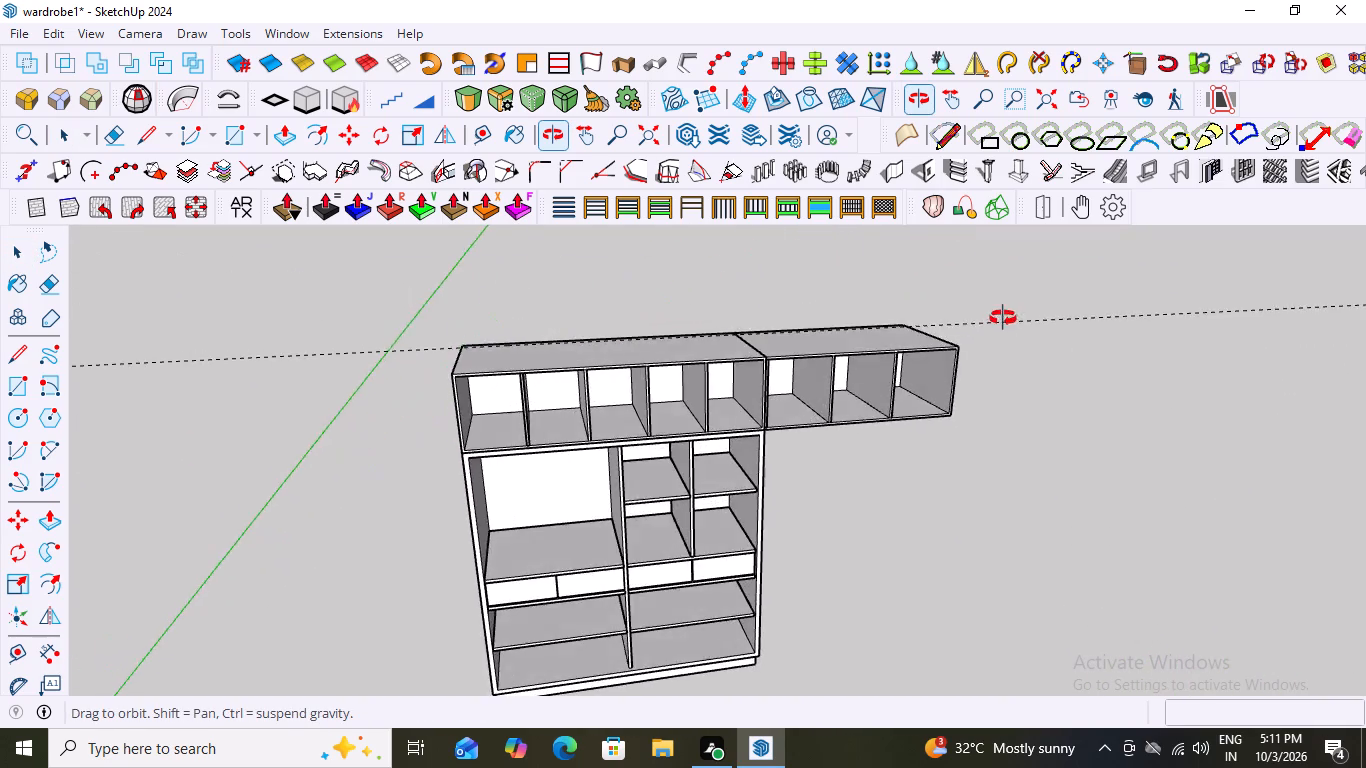
pyautogui.moveTo(1003, 318); pyautogui.dragTo(892, 265, button='middle')
pyautogui.scroll(7, 735, 347)
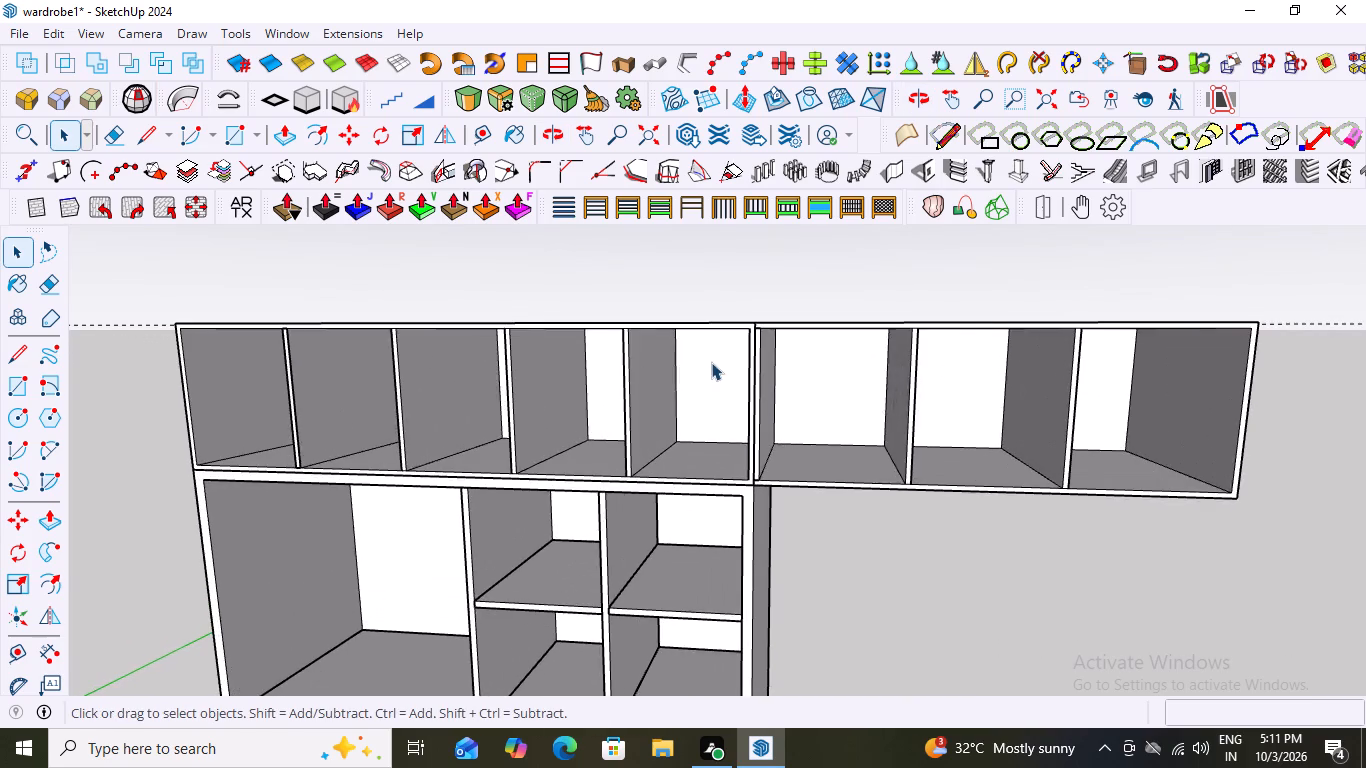
pyautogui.moveTo(711, 362); pyautogui.dragTo(736, 351, button='middle')
pyautogui.scroll(4, 804, 401)
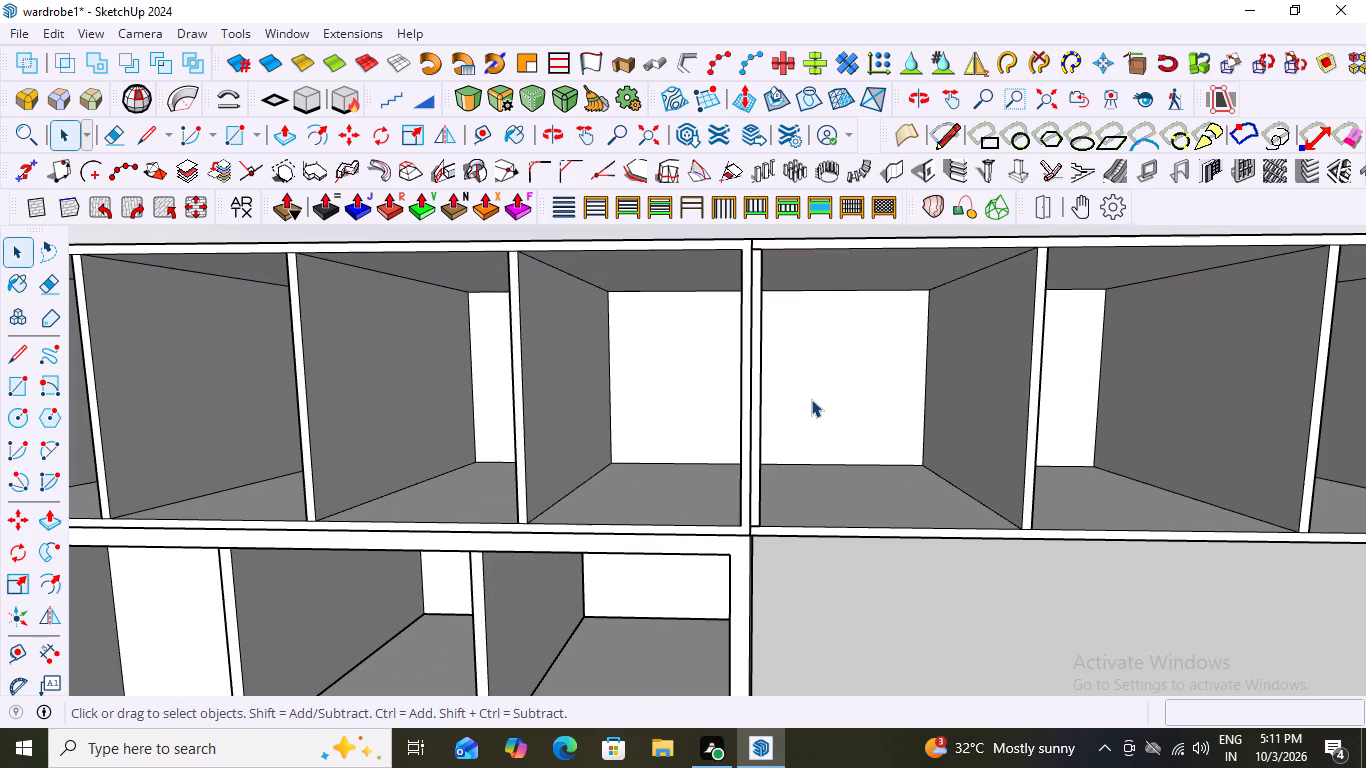
pyautogui.scroll(-4, 811, 399)
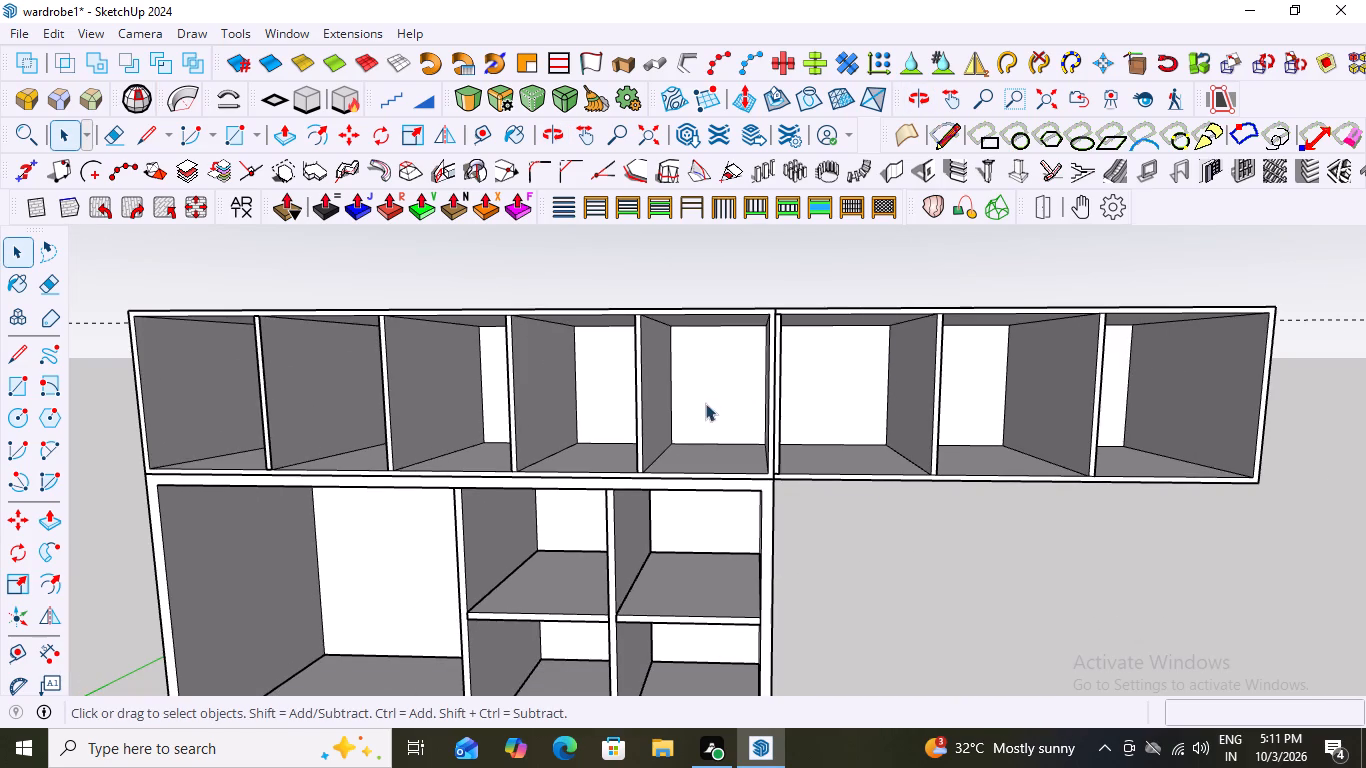
# Open the side loft group, push the inner side face beside the compartment loft about 1/2" to the outer edge, and close the group.
pyautogui.scroll(-1, 704, 403)
pyautogui.moveTo(839, 356); pyautogui.dragTo(769, 383, button='middle')
pyautogui.scroll(5, 744, 424)
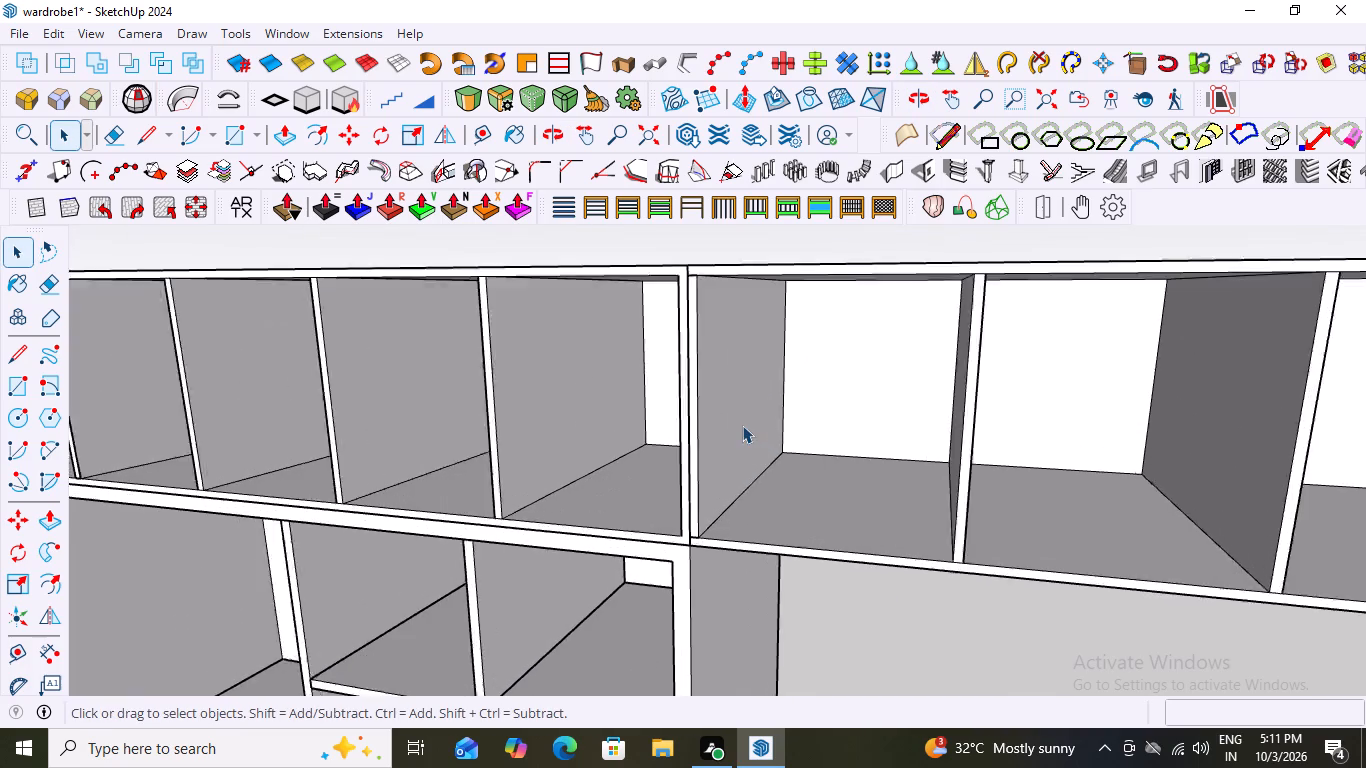
pyautogui.scroll(2, 742, 425)
pyautogui.click(746, 396)
pyautogui.doubleClick(746, 396)
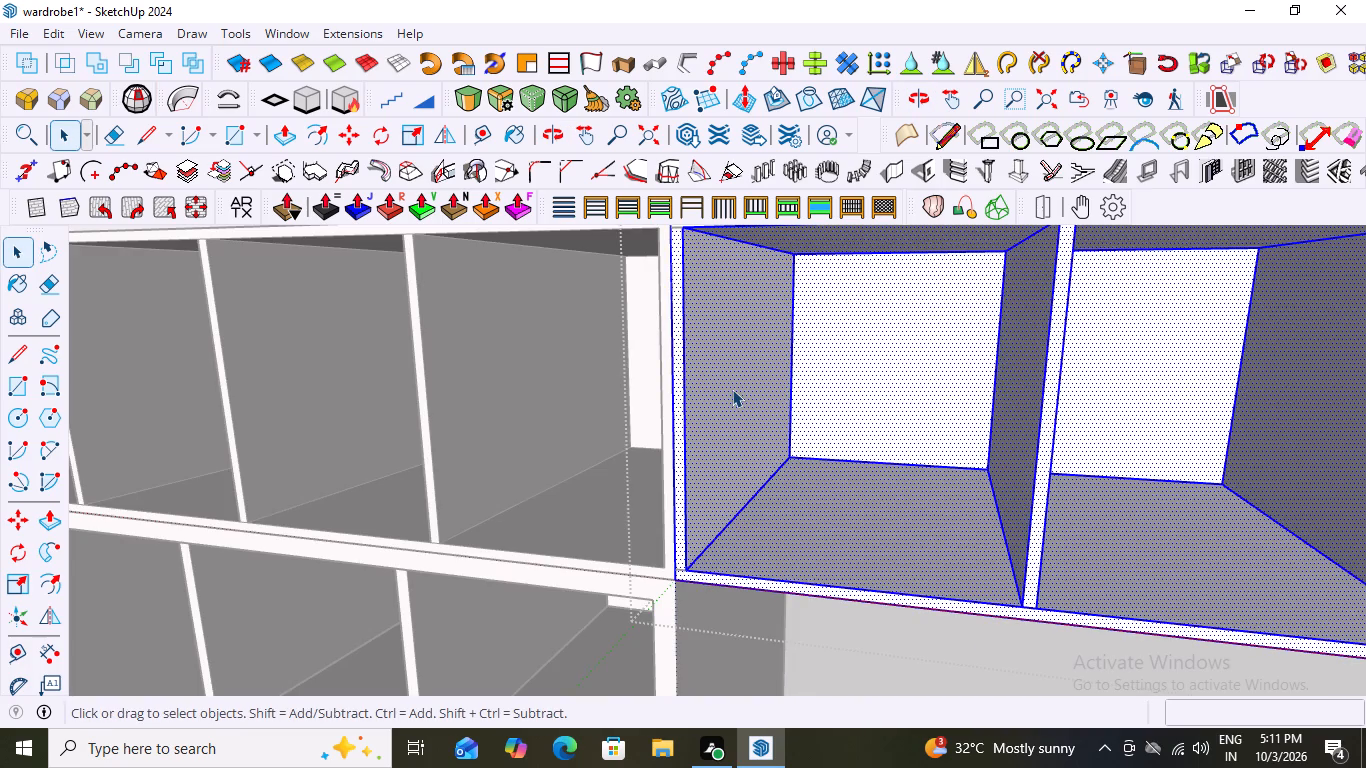
pyautogui.doubleClick(732, 389)
pyautogui.click(722, 388)
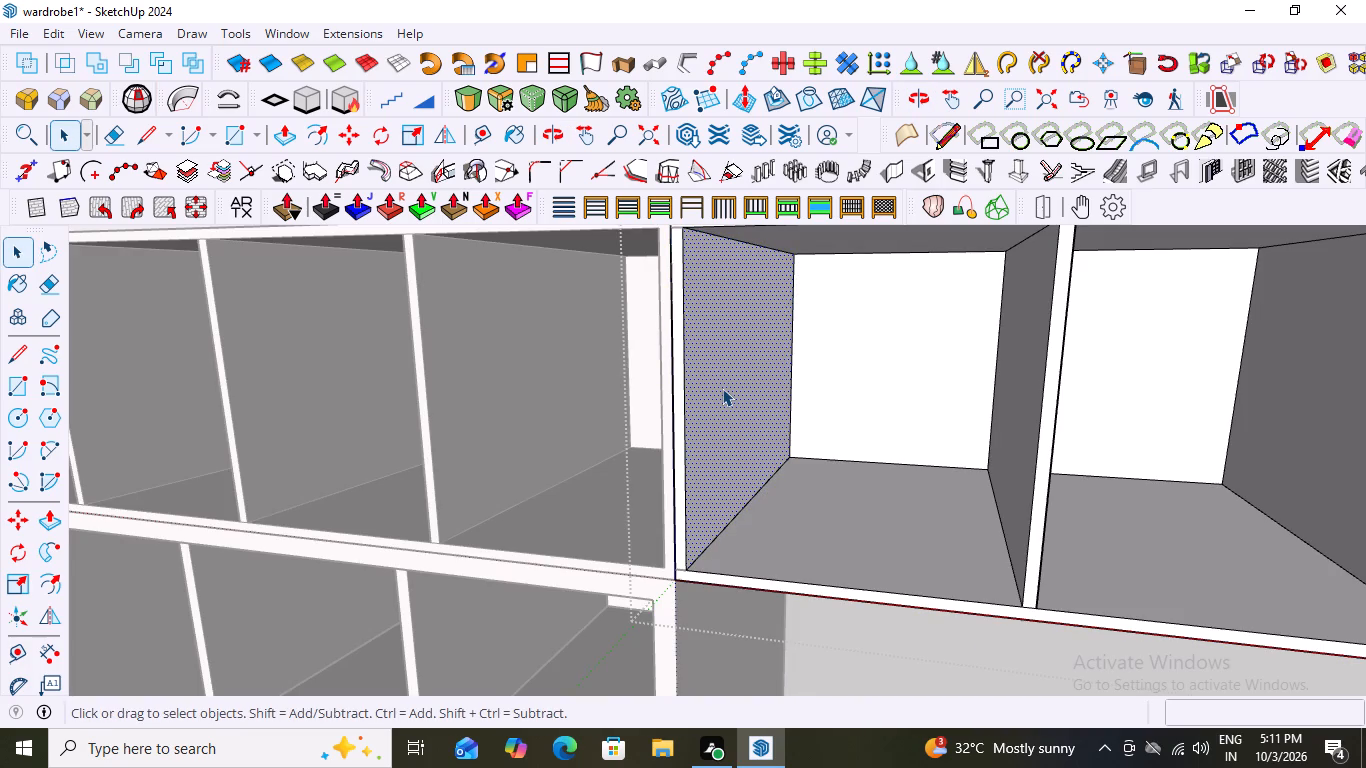
pyautogui.press('p')
pyautogui.click(722, 388)
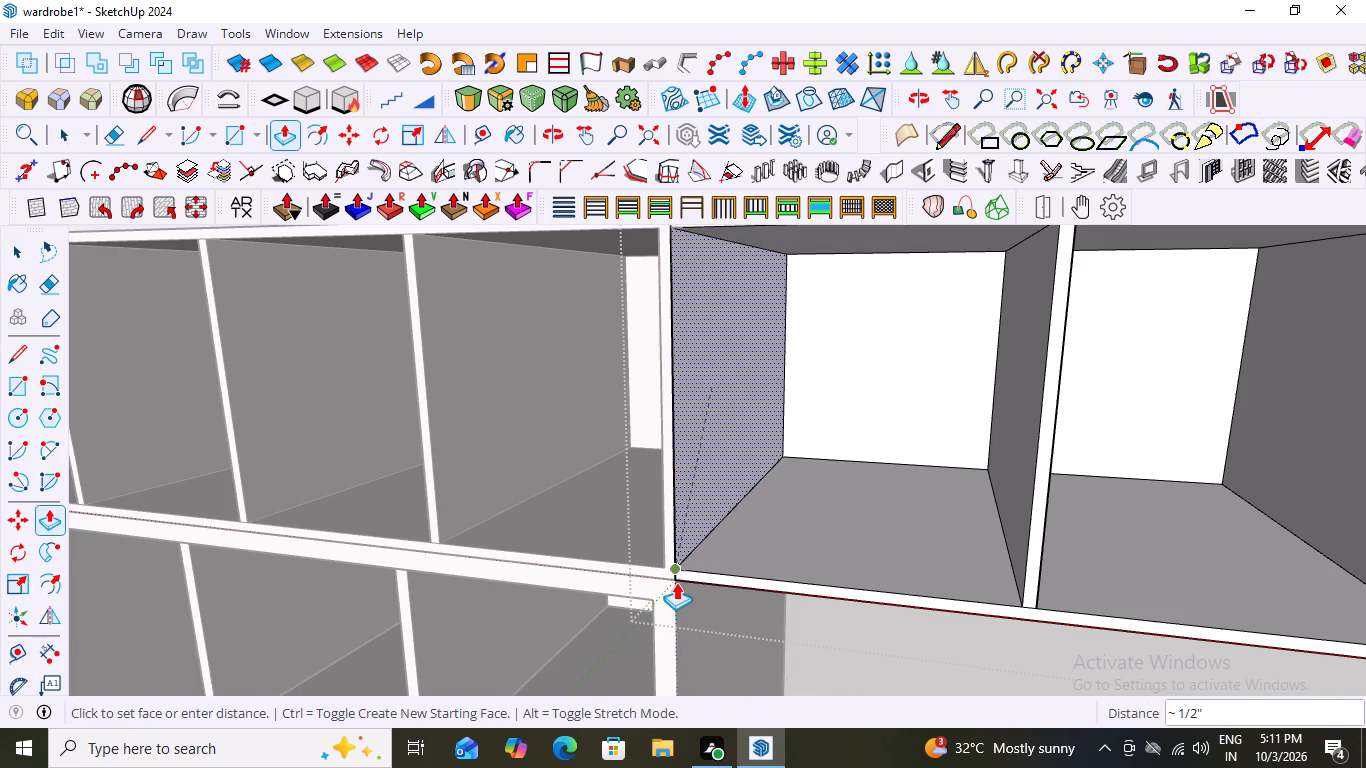
pyautogui.click(676, 582)
pyautogui.scroll(-3, 1056, 393)
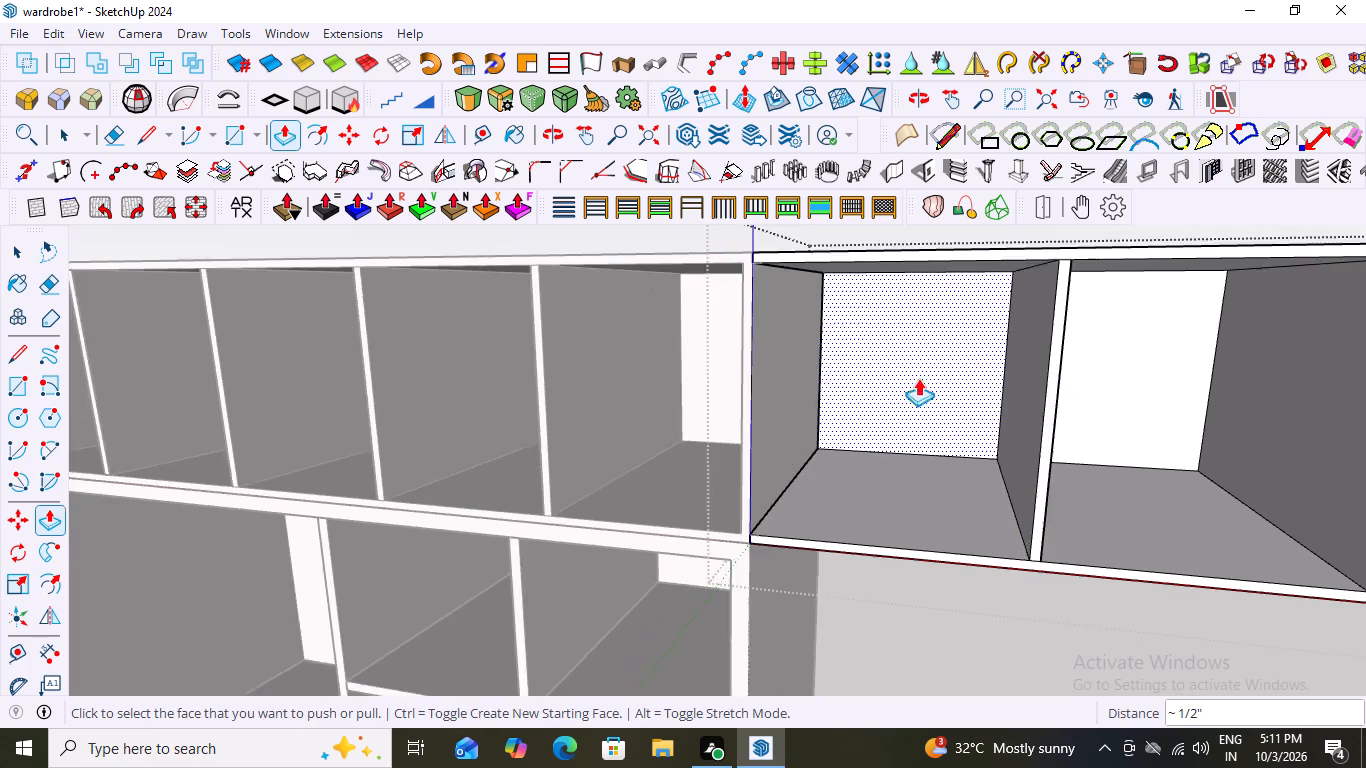
pyautogui.scroll(-8, 918, 378)
pyautogui.press('space')
pyautogui.click(1003, 578)
# Delete the short loose line under the top panel where the two lofts meet.
pyautogui.moveTo(928, 518); pyautogui.dragTo(1030, 510, button='middle')
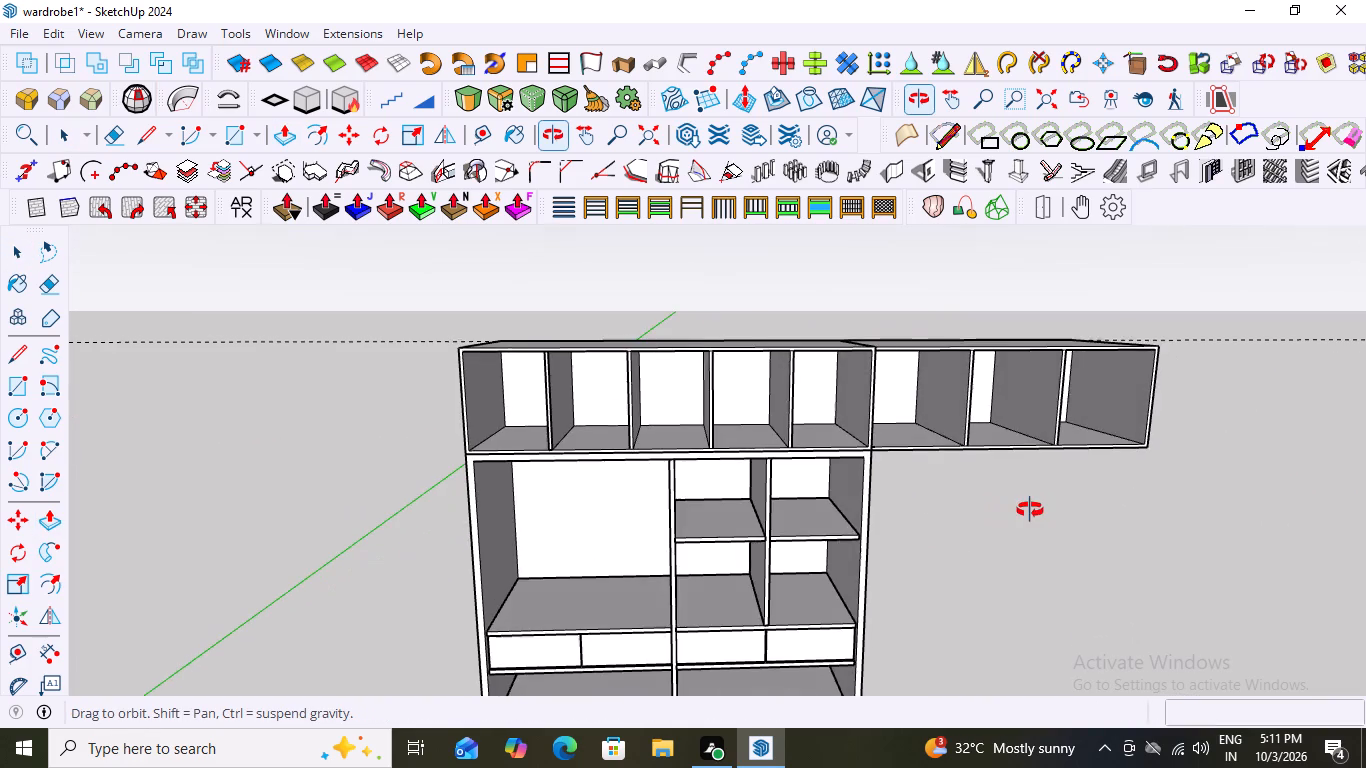
pyautogui.moveTo(1030, 510); pyautogui.dragTo(1006, 468, button='middle')
pyautogui.scroll(7, 850, 289)
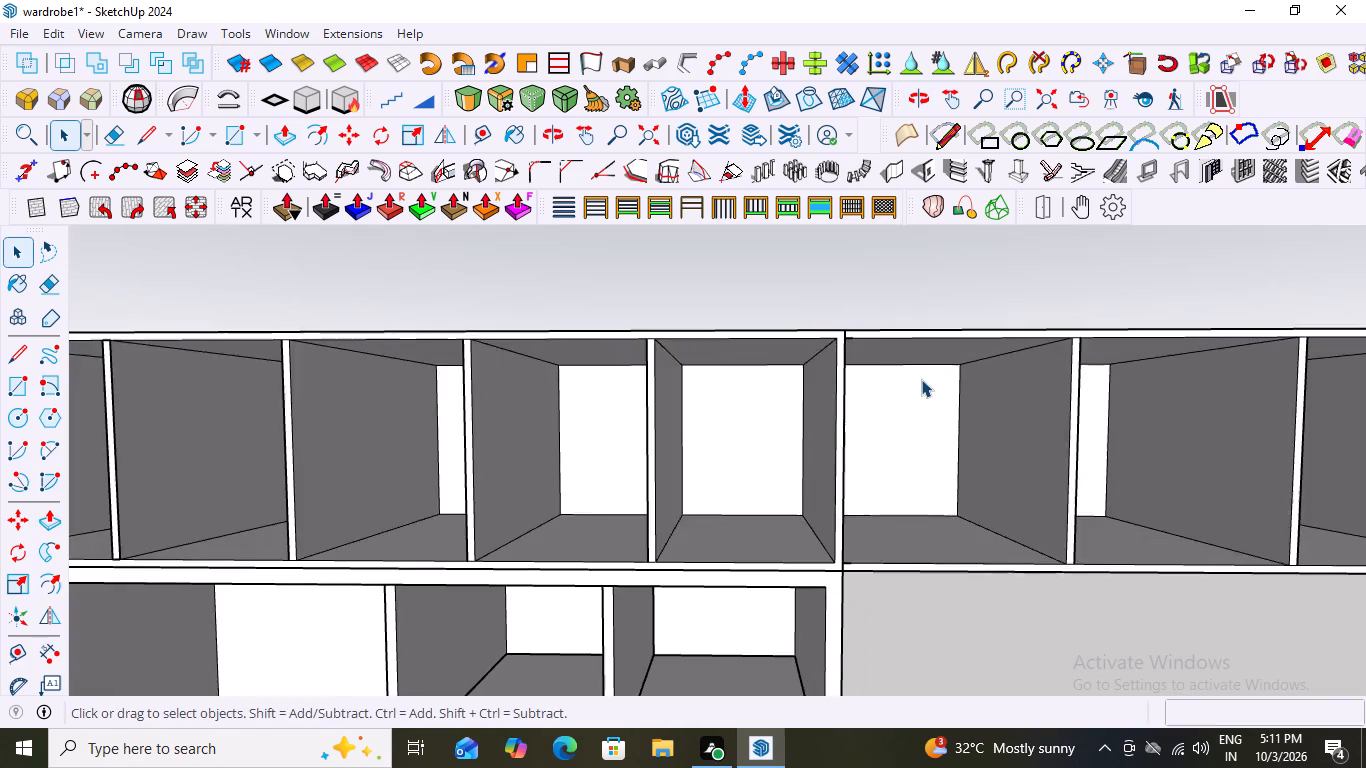
pyautogui.scroll(20, 921, 379)
pyautogui.scroll(2, 921, 379)
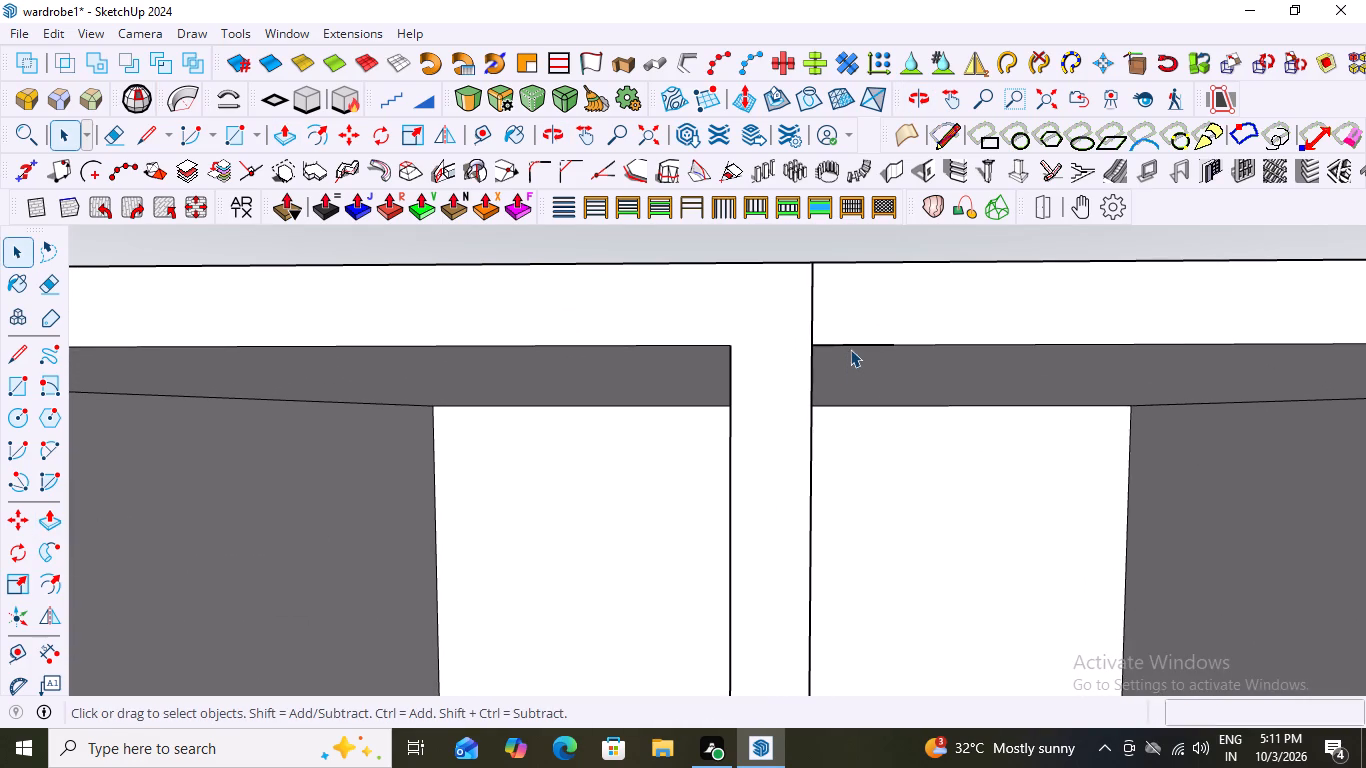
pyautogui.click(855, 345)
pyautogui.press('Delete')
# Delete the short loose line on the bottom panel's upper front edge where the two lofts meet.
pyautogui.scroll(-20, 869, 354)
pyautogui.scroll(-9, 869, 354)
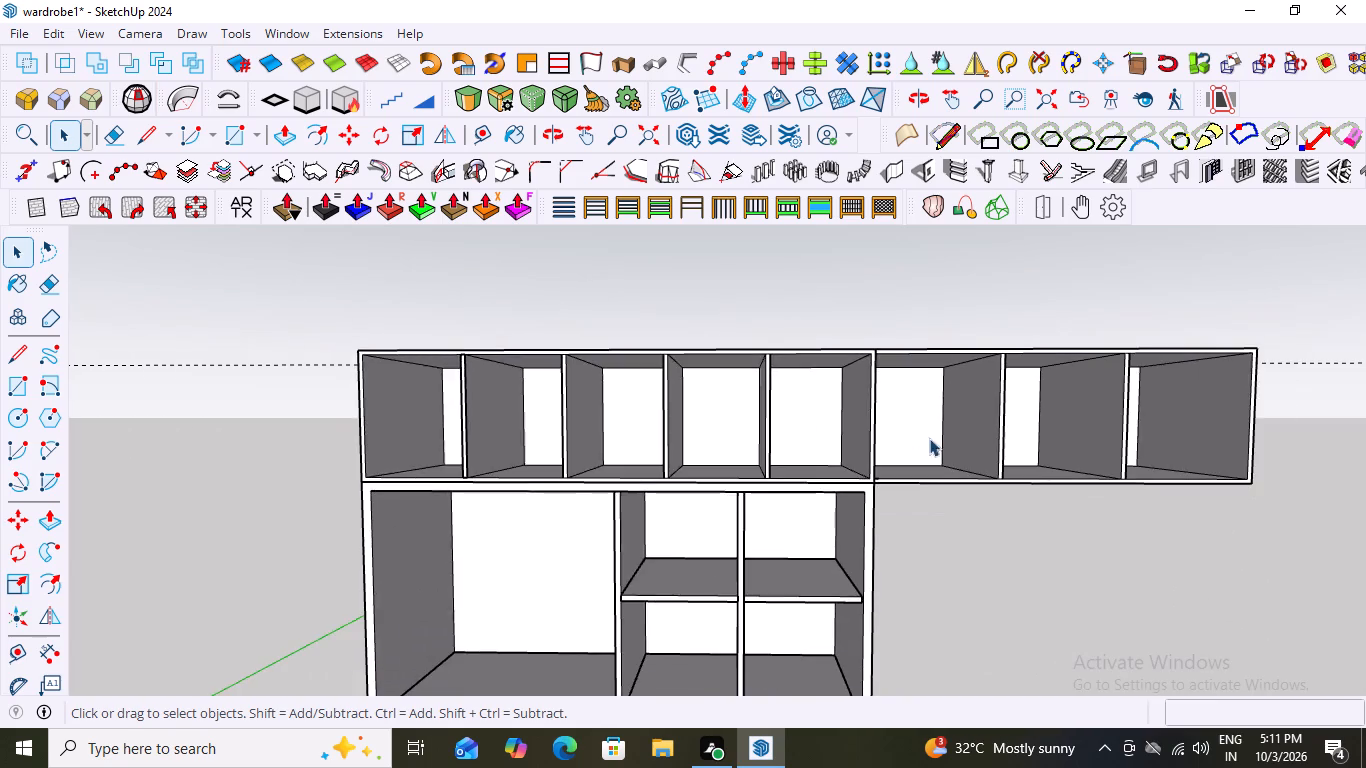
pyautogui.moveTo(930, 438); pyautogui.dragTo(922, 496, button='middle')
pyautogui.scroll(16, 879, 523)
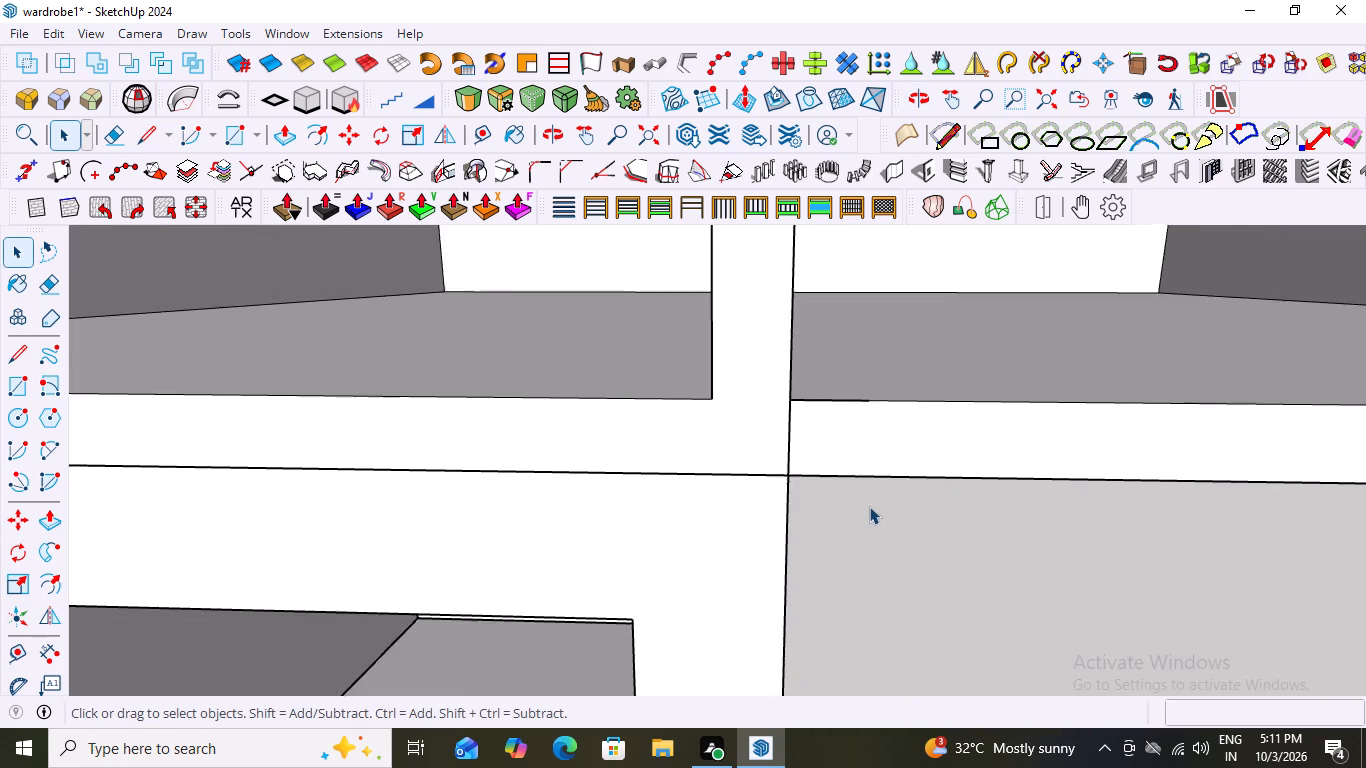
pyautogui.scroll(3, 869, 506)
pyautogui.scroll(-6, 855, 486)
pyautogui.scroll(3, 836, 458)
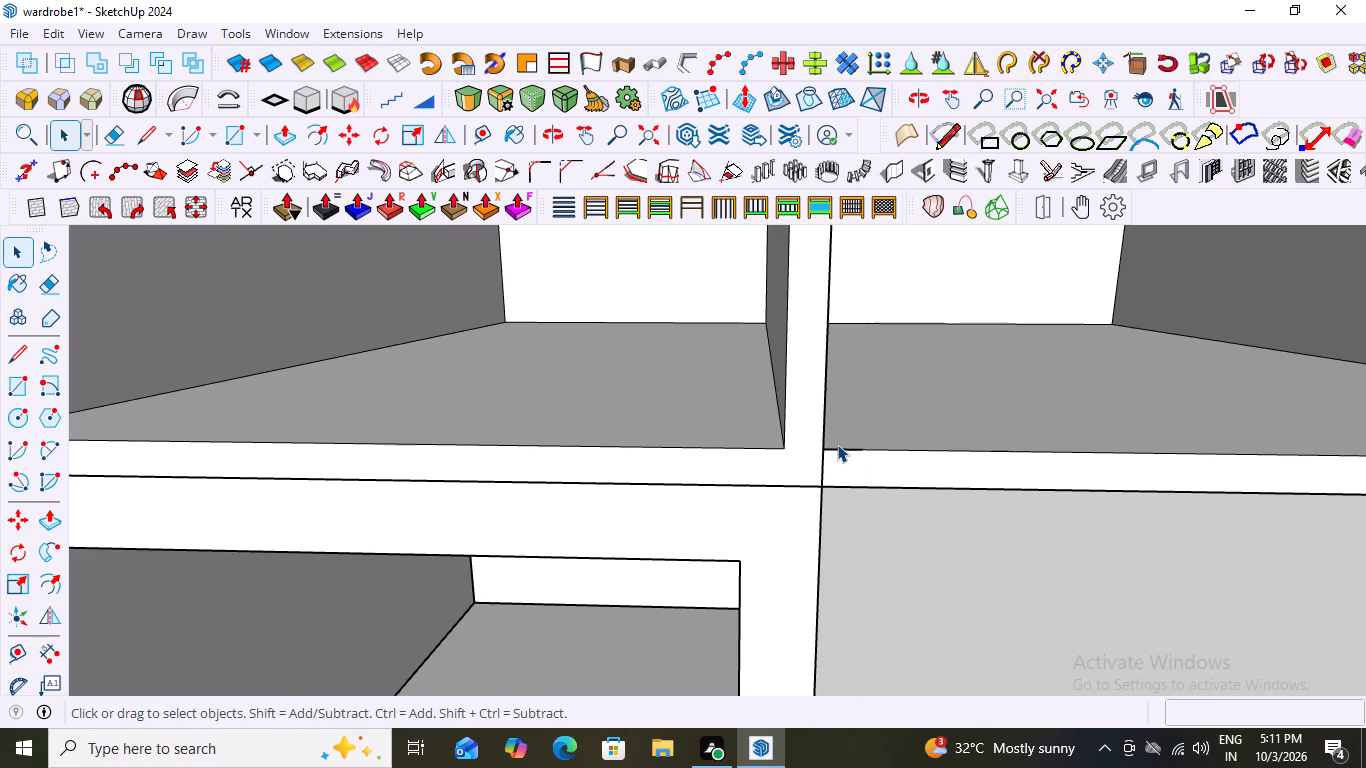
pyautogui.click(840, 449)
pyautogui.press('Delete')
pyautogui.scroll(-20, 852, 525)
pyautogui.scroll(-2, 852, 525)
pyautogui.click(993, 425)
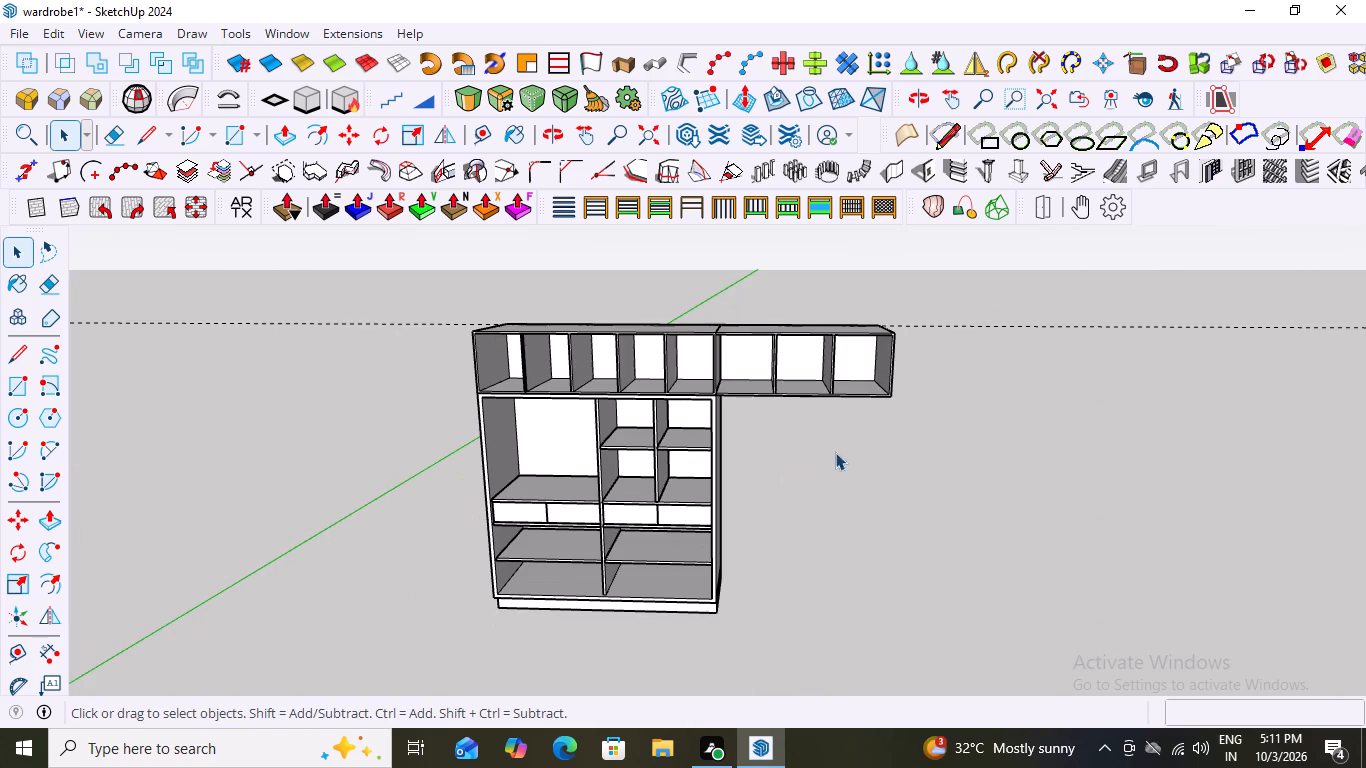
# Examine the wardrobe and both lofts from below, the front, above and both ends.
pyautogui.moveTo(832, 442); pyautogui.dragTo(707, 283, button='middle')
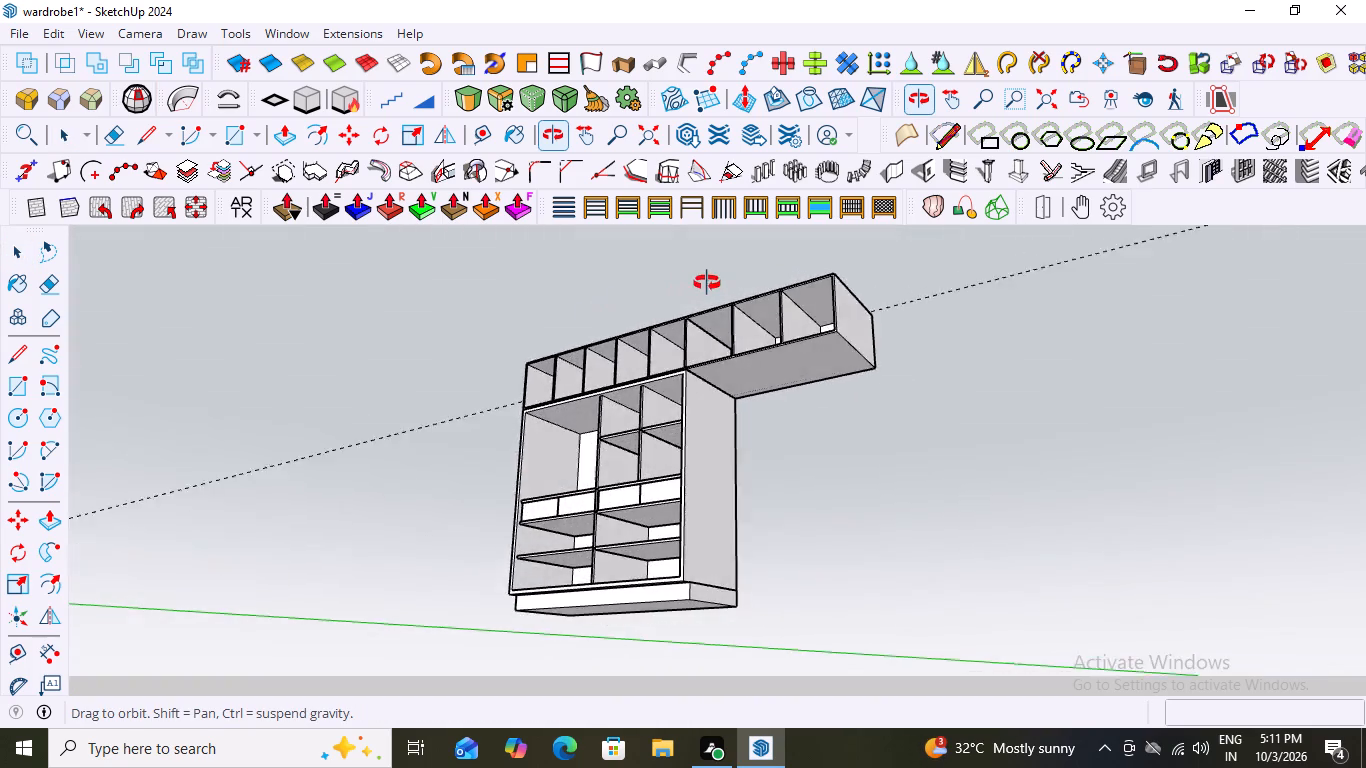
pyautogui.moveTo(707, 283); pyautogui.dragTo(851, 449, button='middle')
pyautogui.scroll(5, 614, 360)
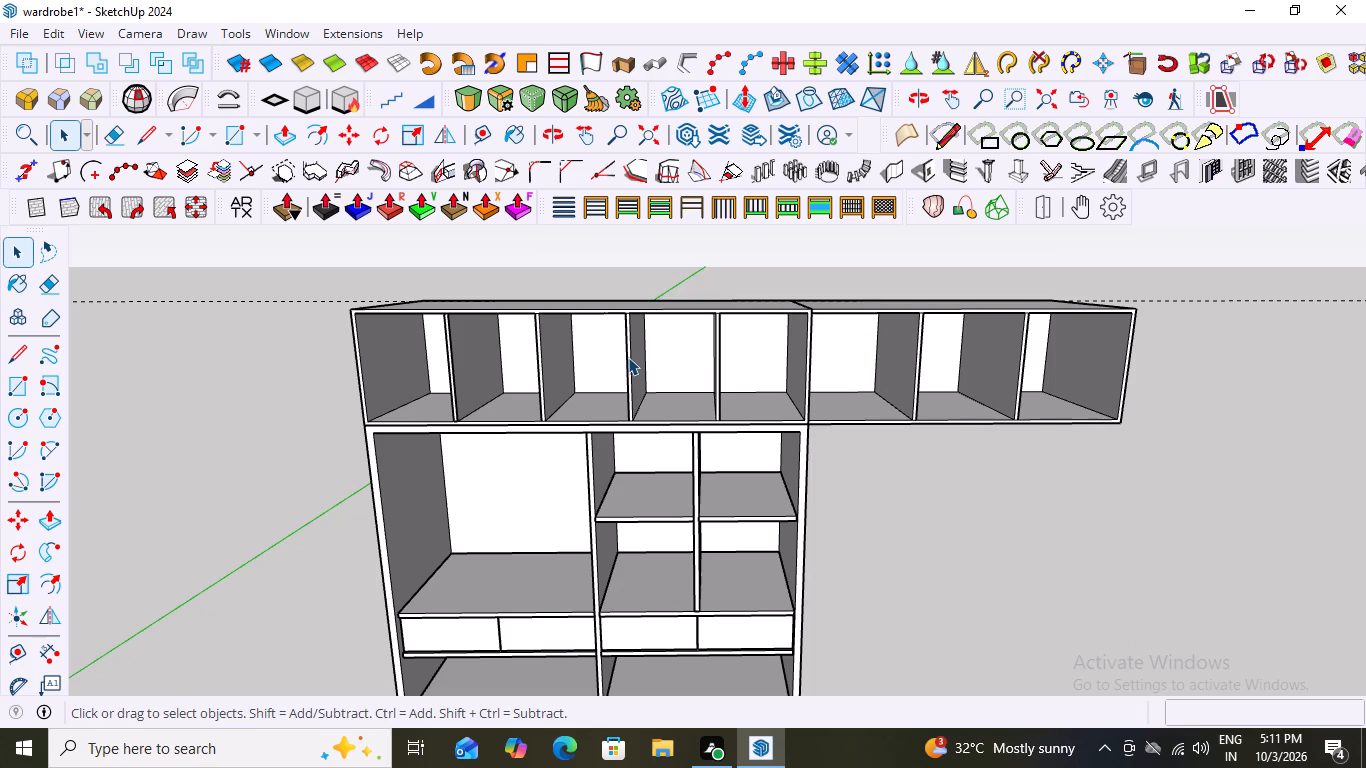
pyautogui.scroll(-6, 728, 342)
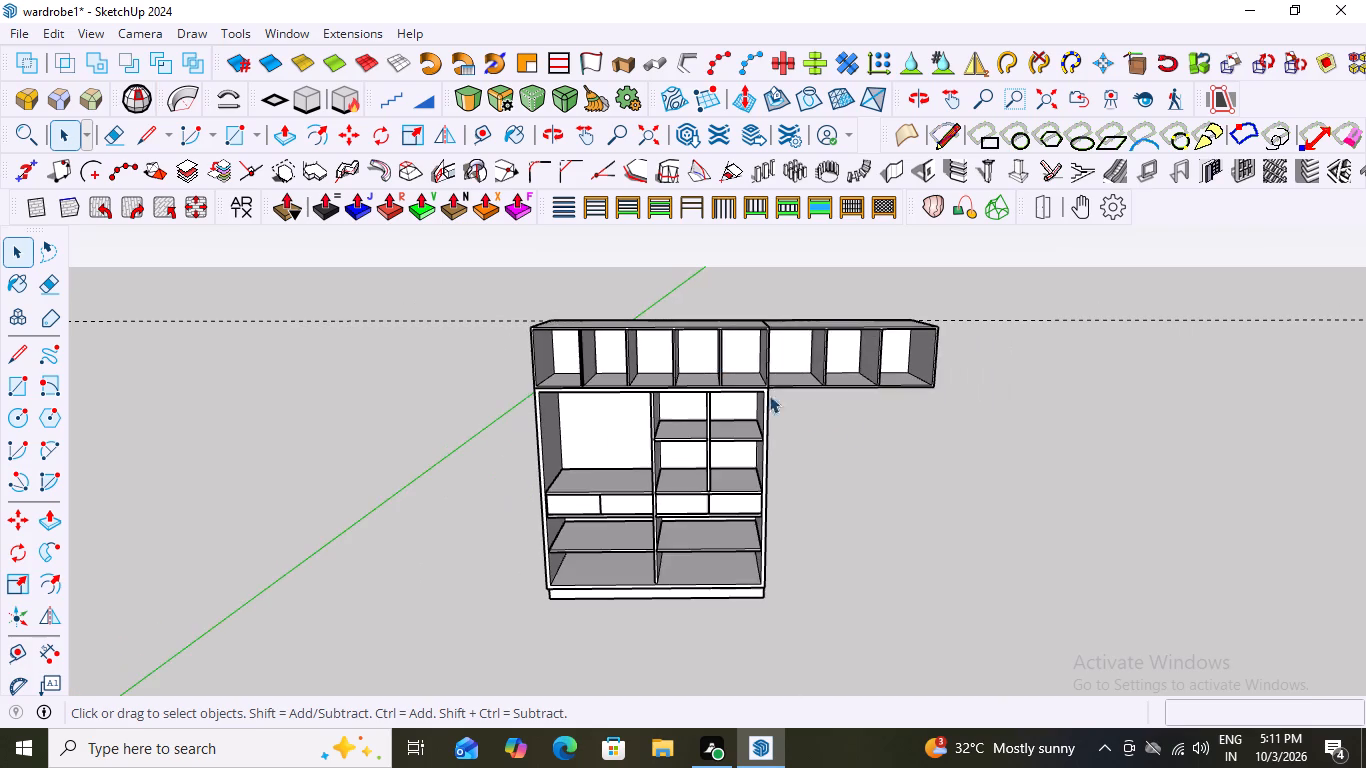
pyautogui.moveTo(855, 425); pyautogui.dragTo(713, 414, button='middle')
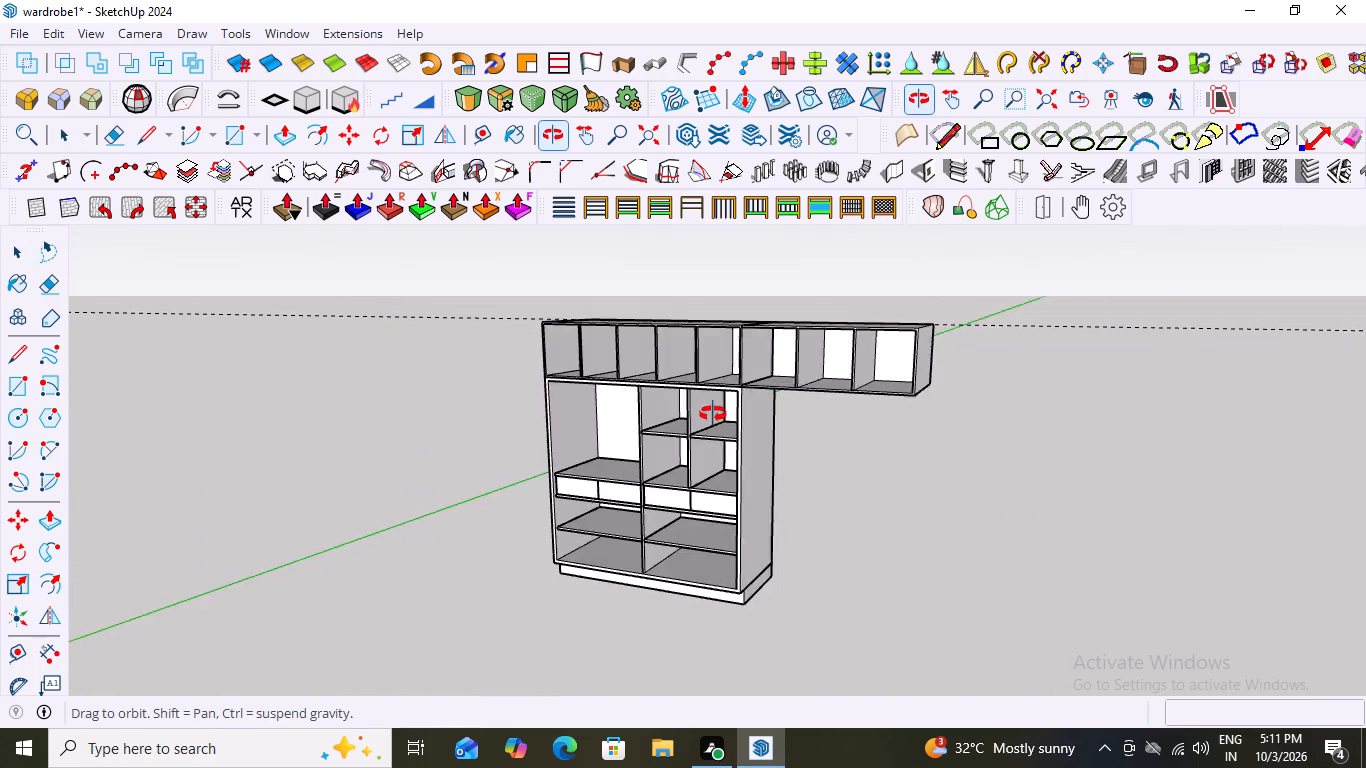
pyautogui.moveTo(713, 414); pyautogui.dragTo(862, 543, button='middle')
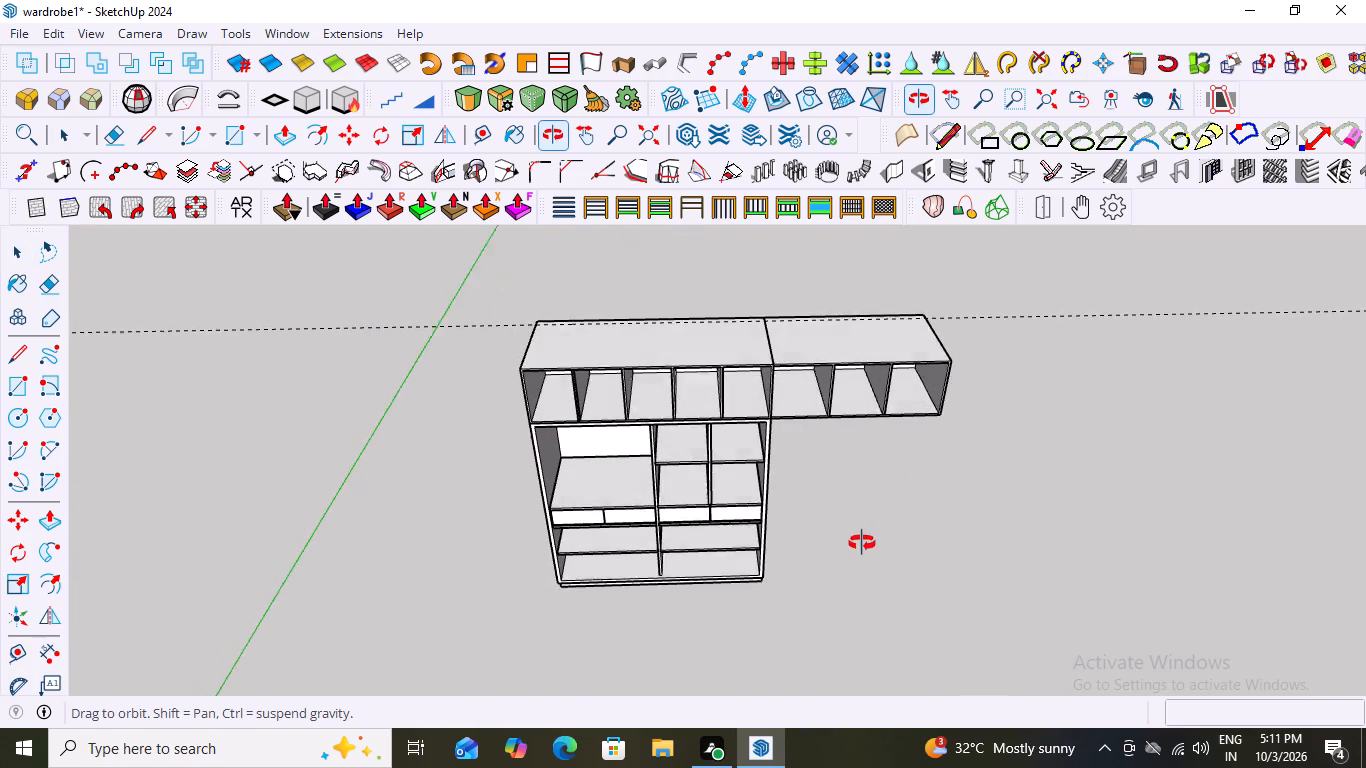
pyautogui.moveTo(862, 543); pyautogui.dragTo(851, 601, button='middle')
pyautogui.moveTo(896, 433); pyautogui.dragTo(1132, 384, button='middle')
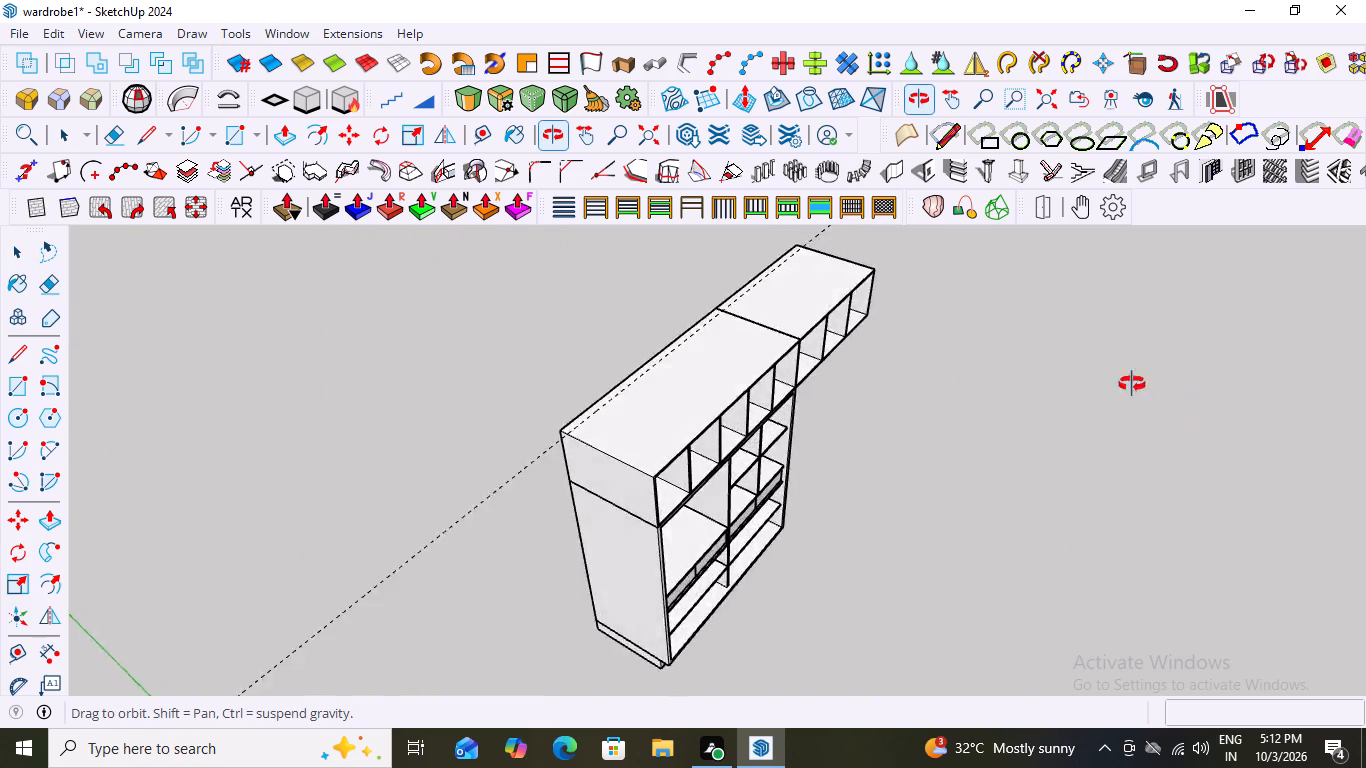
pyautogui.moveTo(1132, 384); pyautogui.dragTo(551, 313, button='middle')
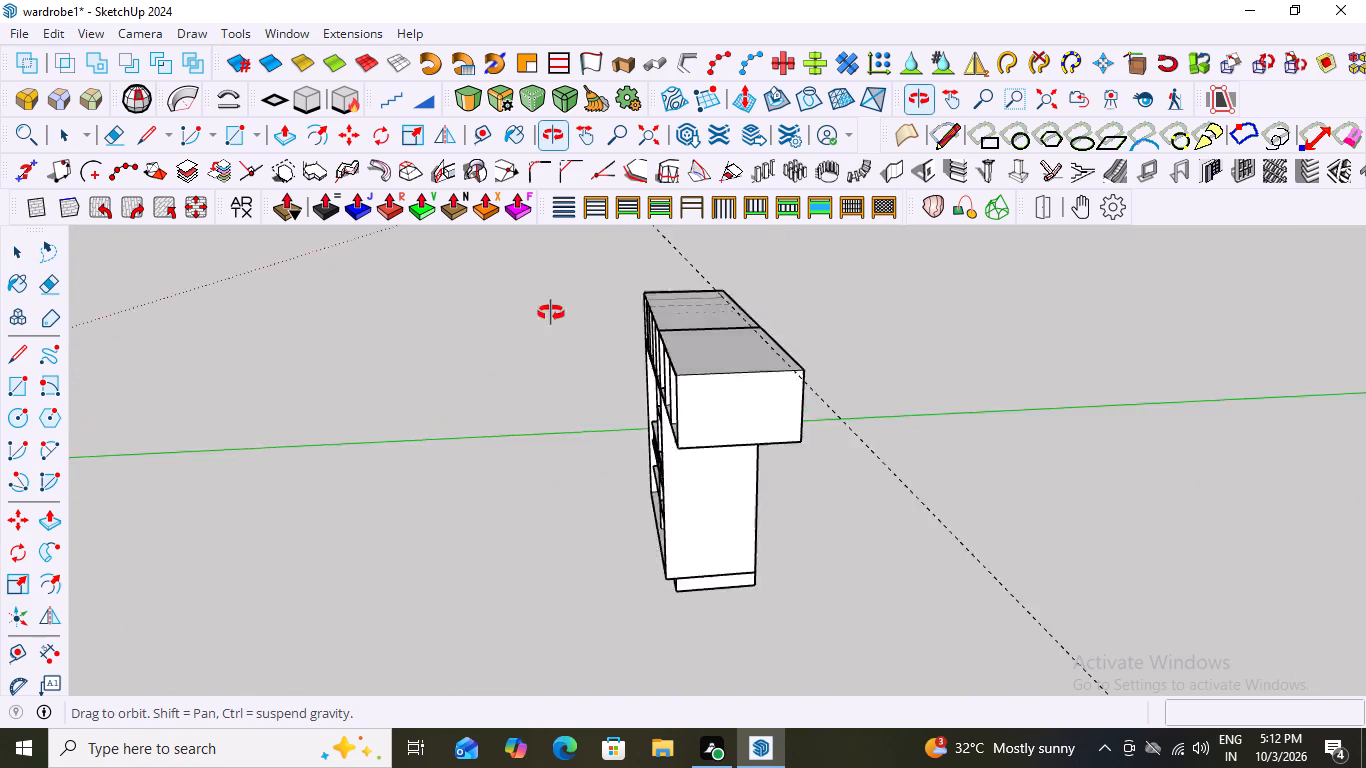
pyautogui.moveTo(551, 313); pyautogui.dragTo(917, 239, button='middle')
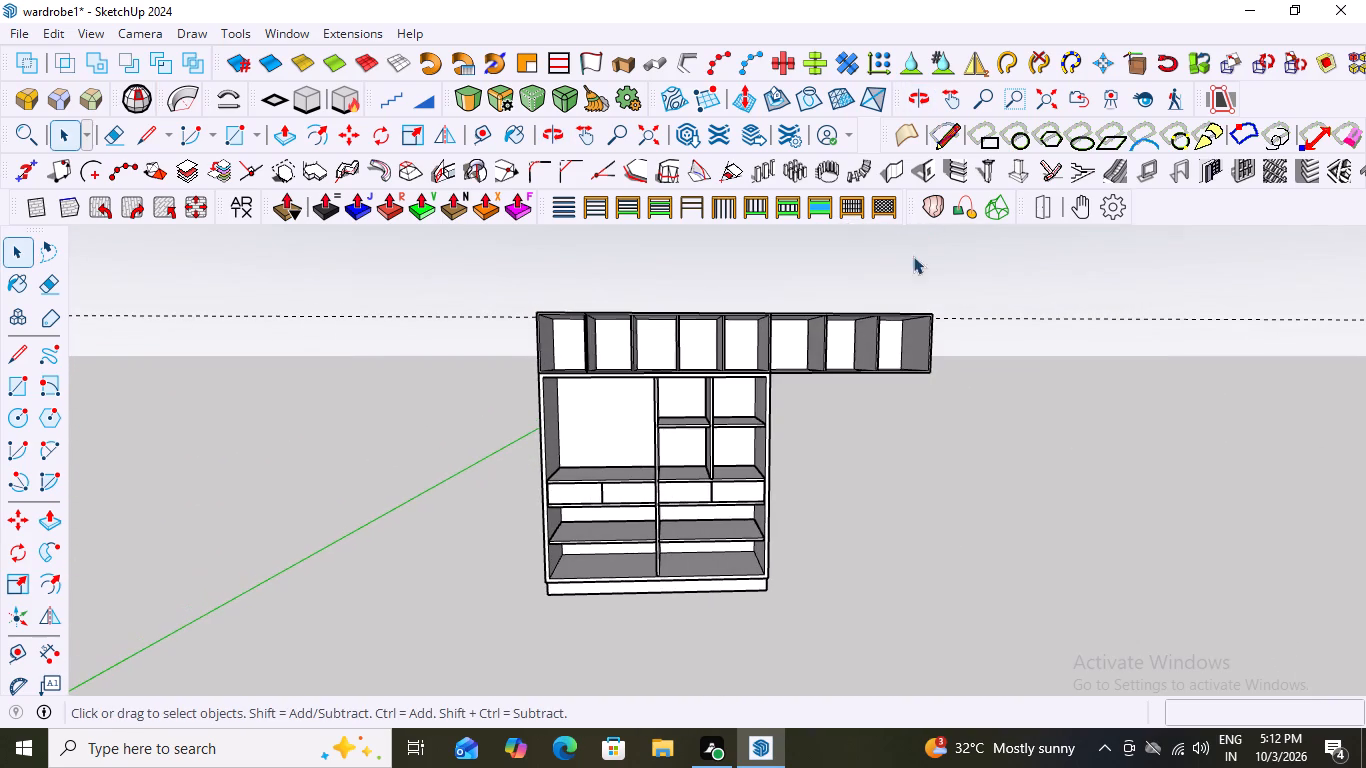
pyautogui.scroll(3, 776, 476)
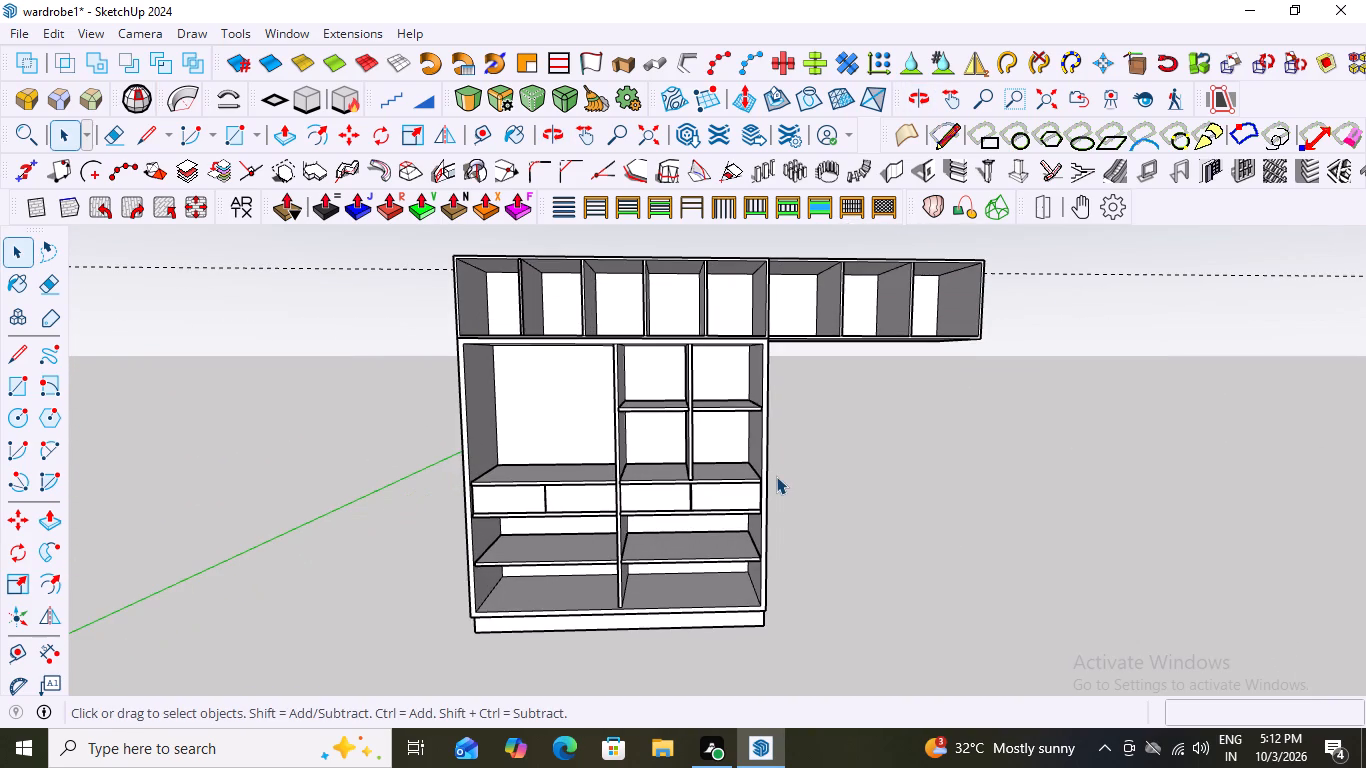
pyautogui.scroll(-2, 875, 368)
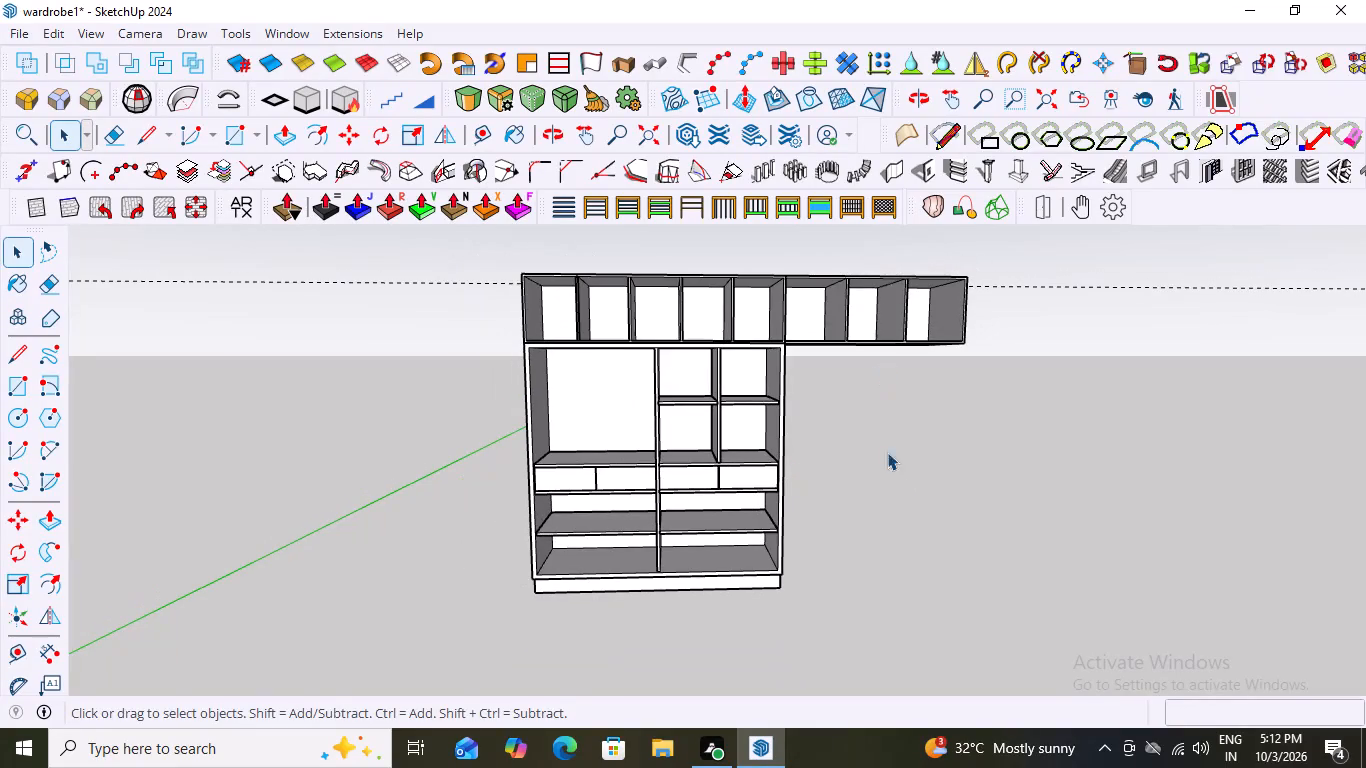
pyautogui.moveTo(873, 378); pyautogui.dragTo(925, 504, button='middle')
# Open the five-compartment loft group, check the short line where its second divider meets the top panel, and close the group.
pyautogui.scroll(4, 556, 355)
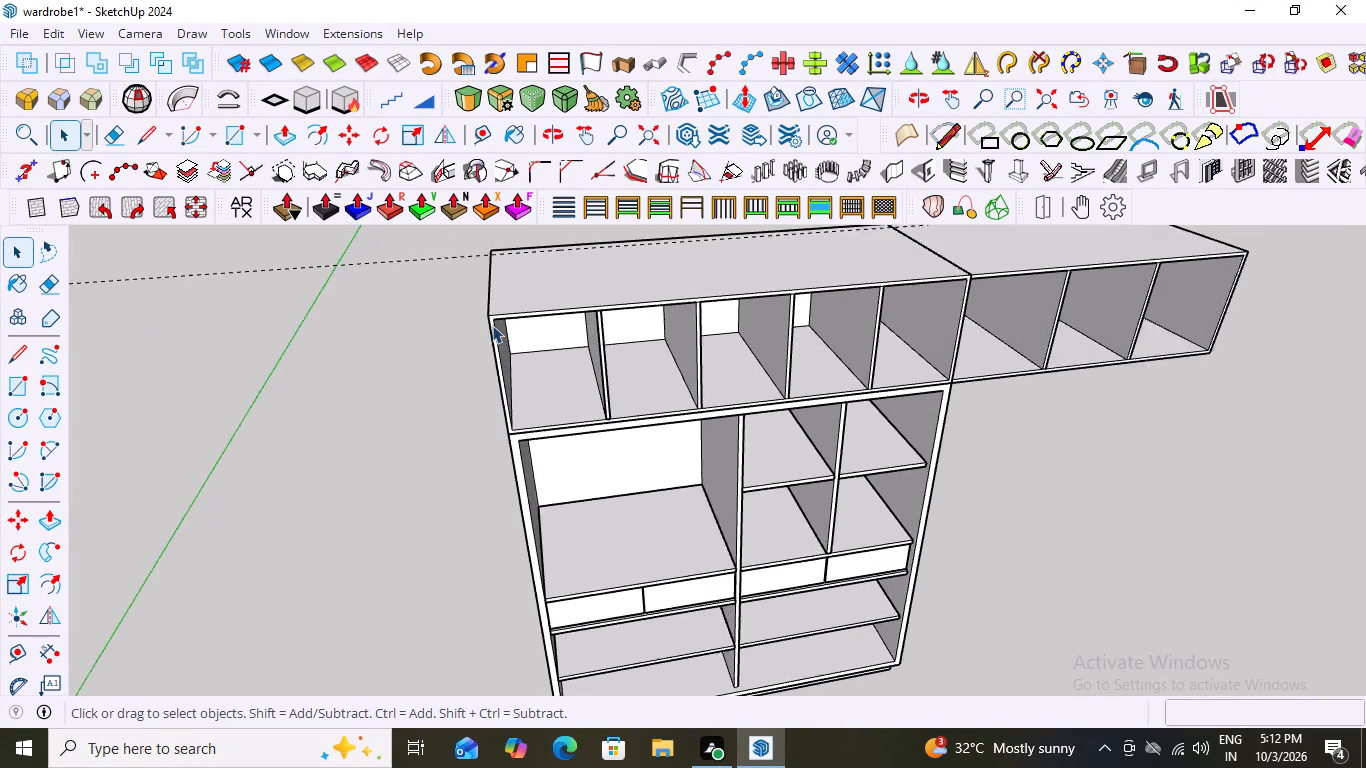
pyautogui.scroll(4, 492, 325)
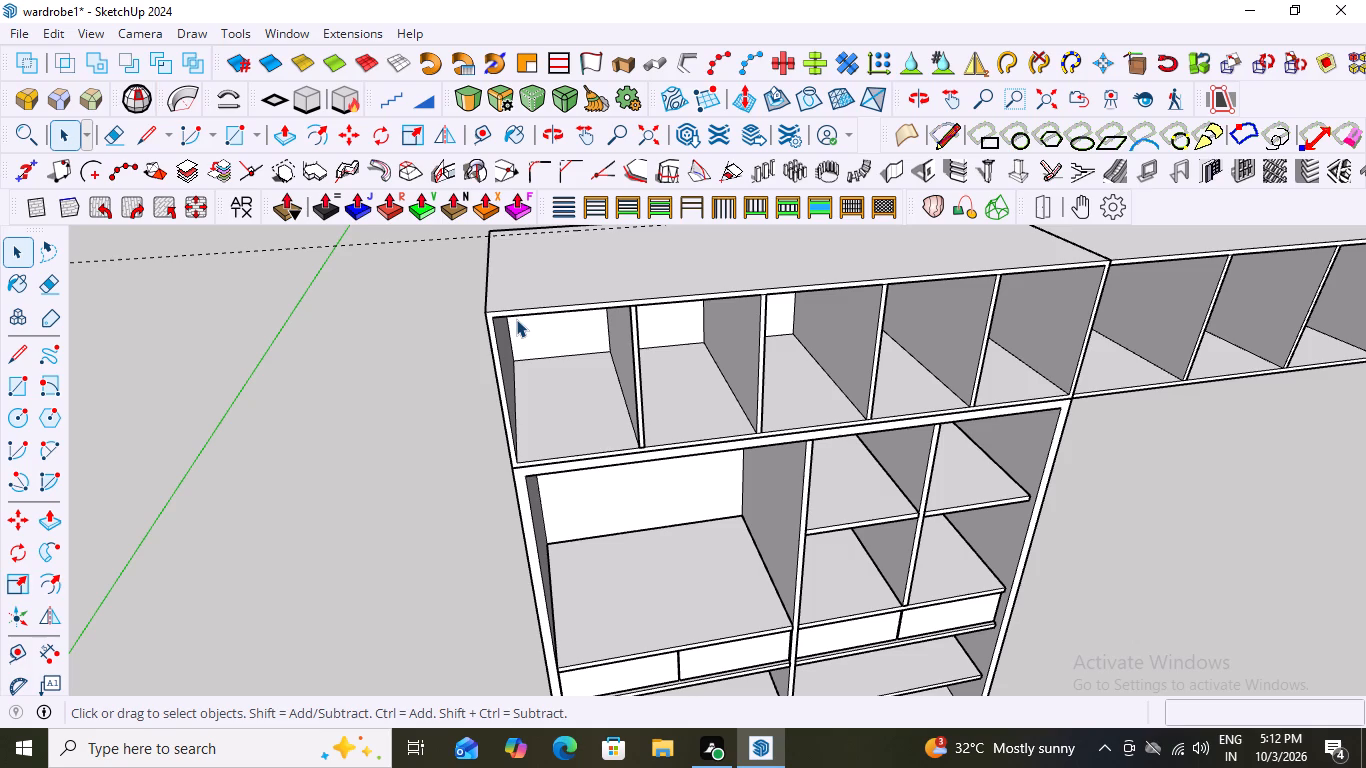
pyautogui.moveTo(634, 306); pyautogui.dragTo(646, 303, button='middle')
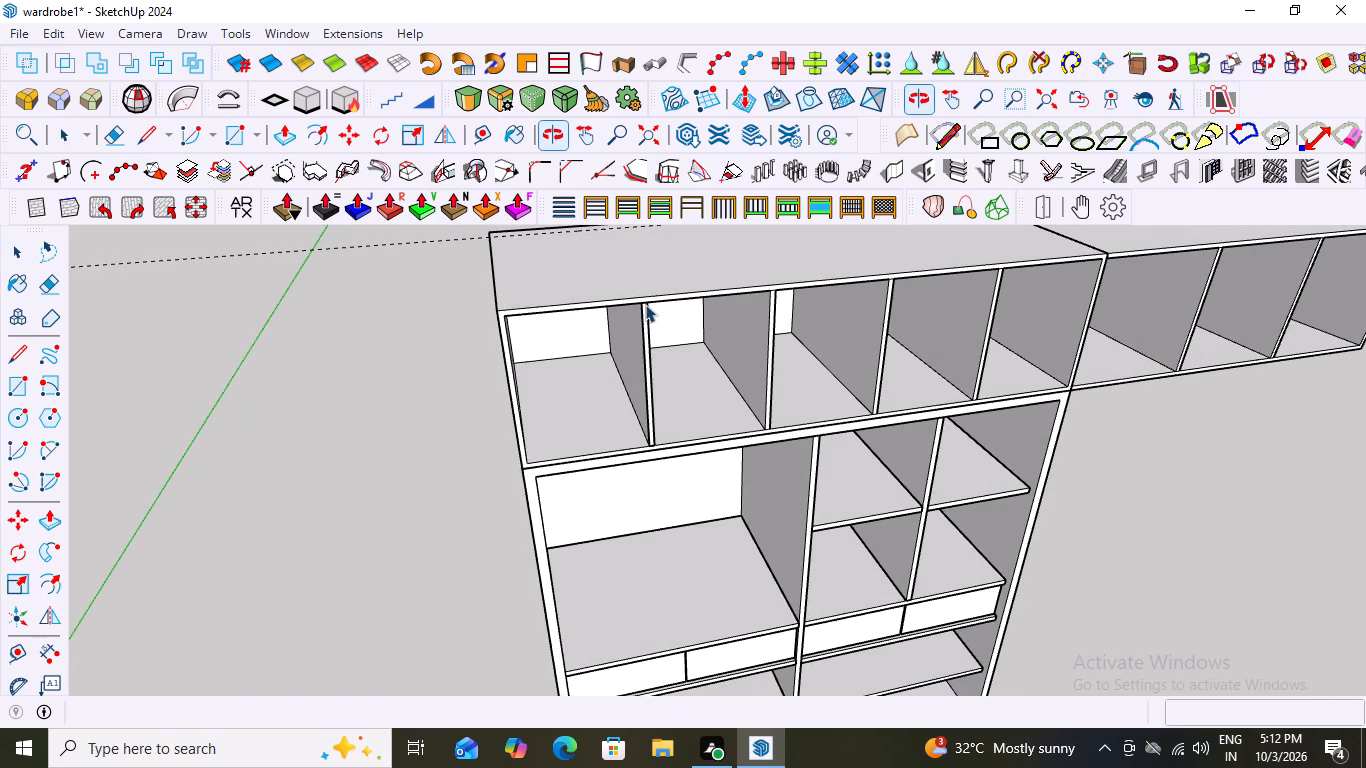
pyautogui.scroll(4, 859, 291)
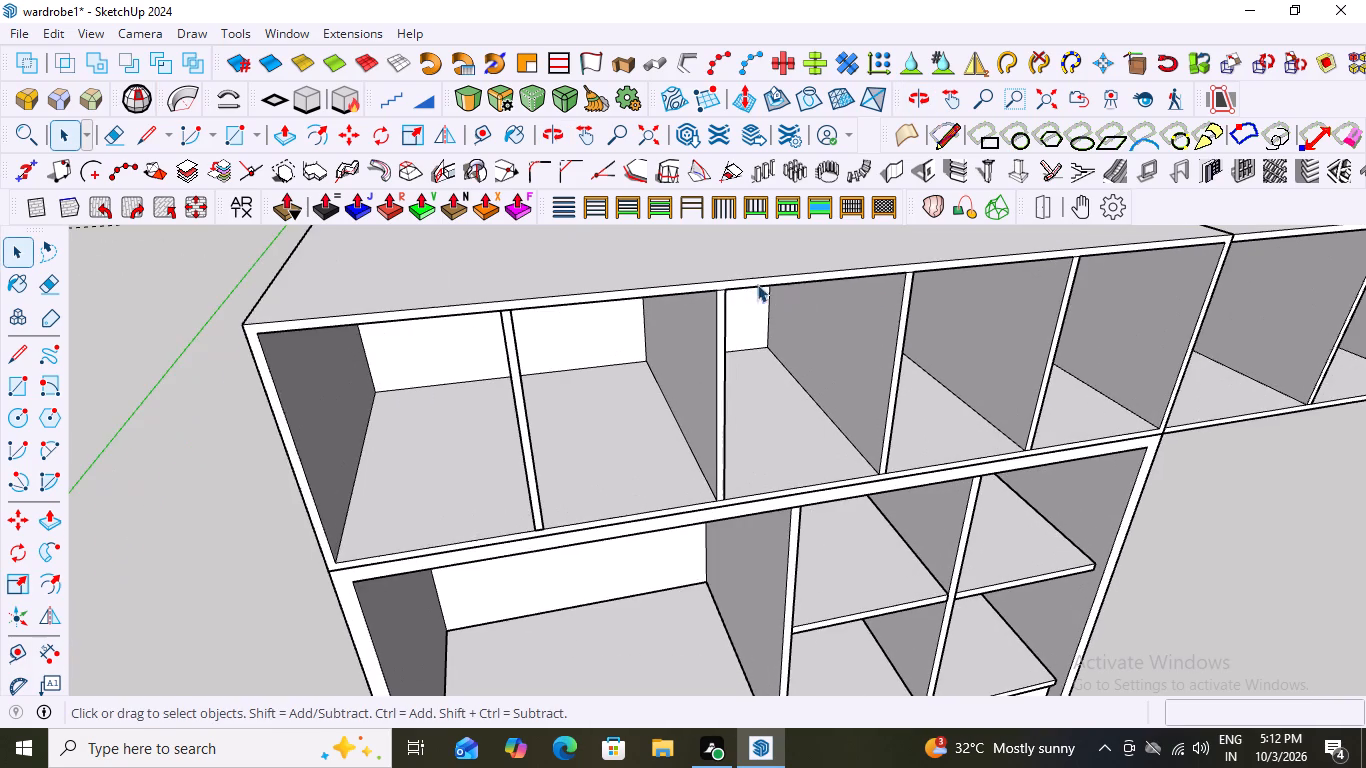
pyautogui.scroll(16, 714, 281)
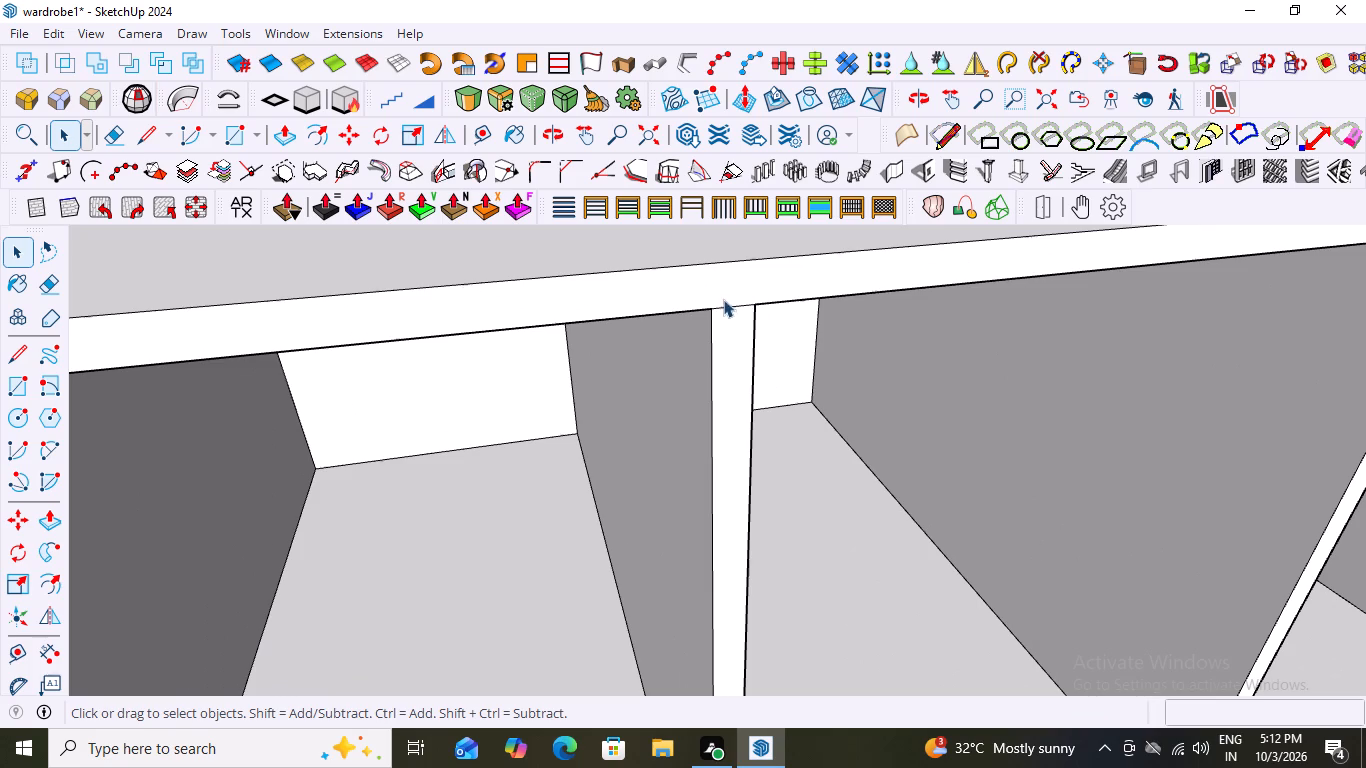
pyautogui.click(727, 304)
pyautogui.doubleClick(727, 304)
pyautogui.click(729, 304)
pyautogui.scroll(-9, 729, 304)
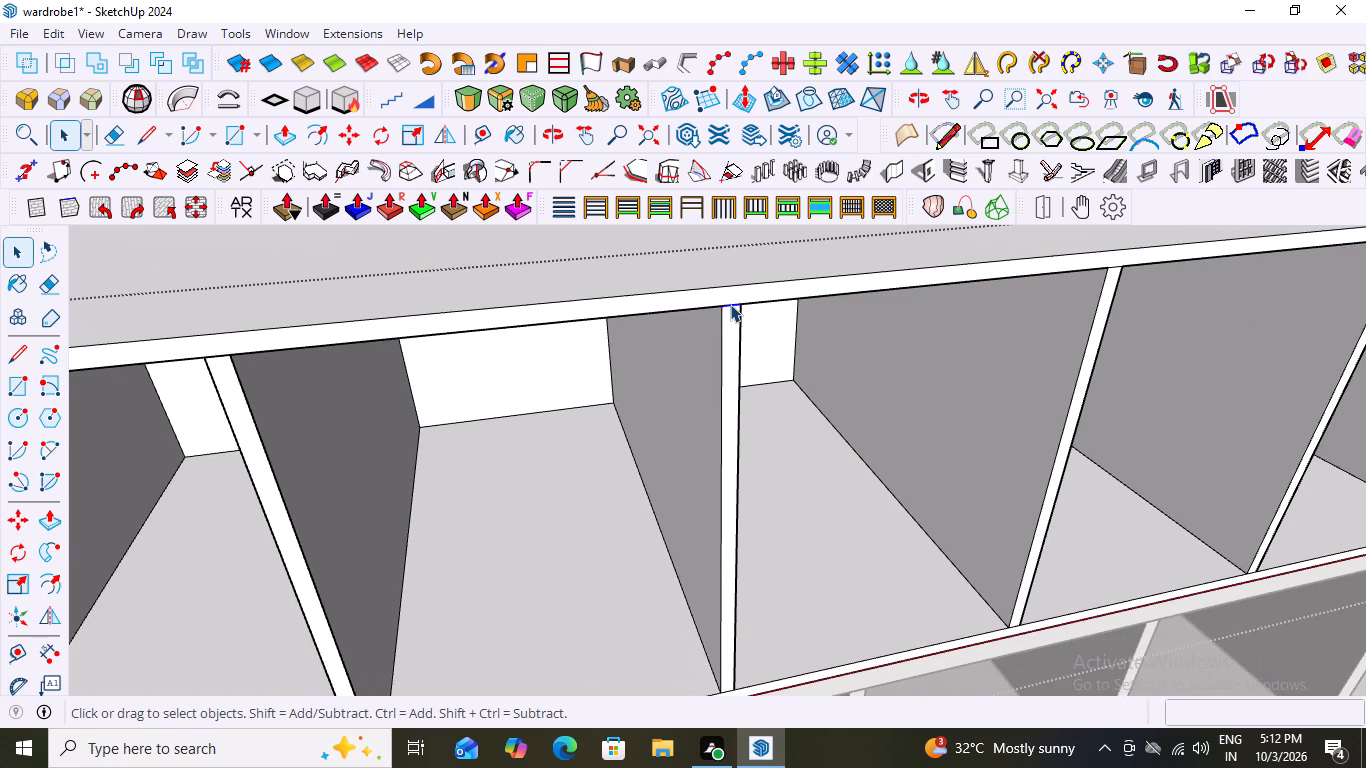
pyautogui.scroll(-3, 730, 304)
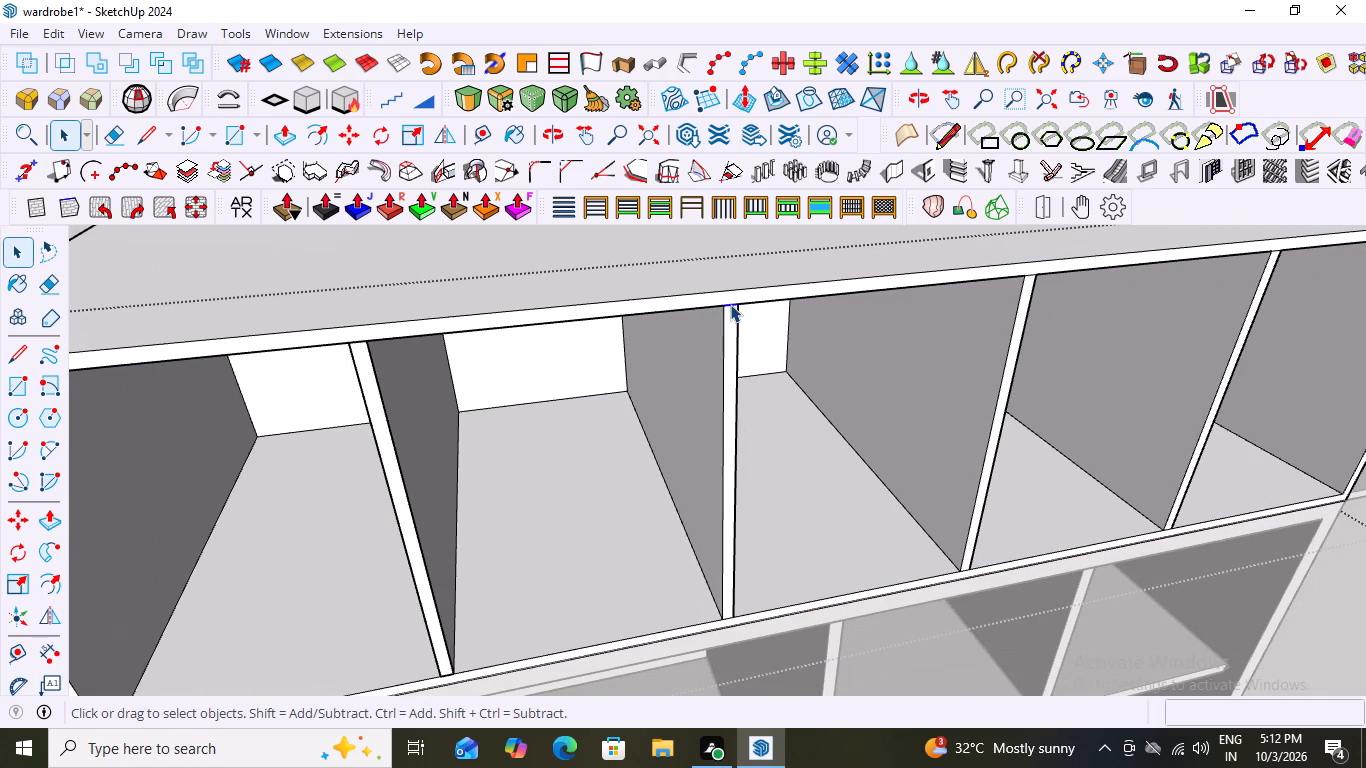
pyautogui.scroll(-4, 730, 304)
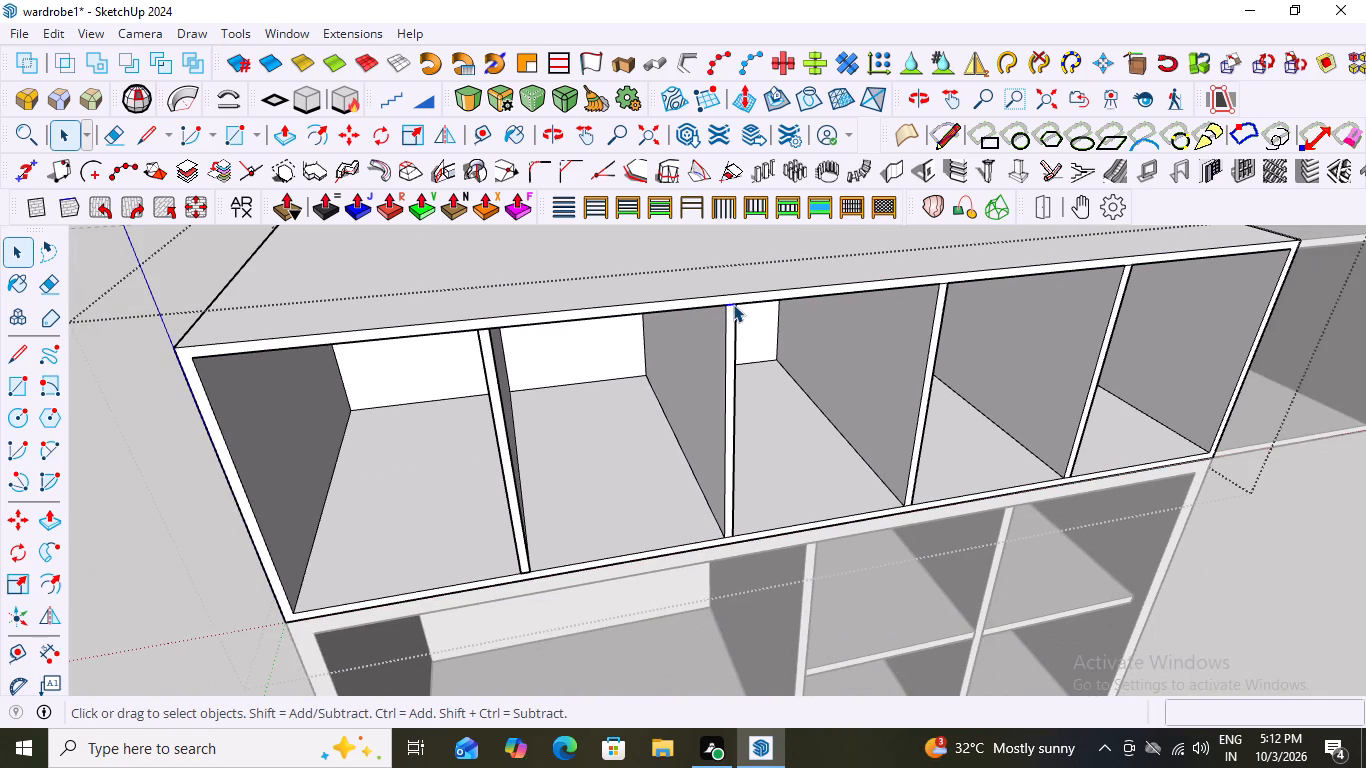
pyautogui.press('space')
pyautogui.click(205, 265)
pyautogui.scroll(-10, 597, 377)
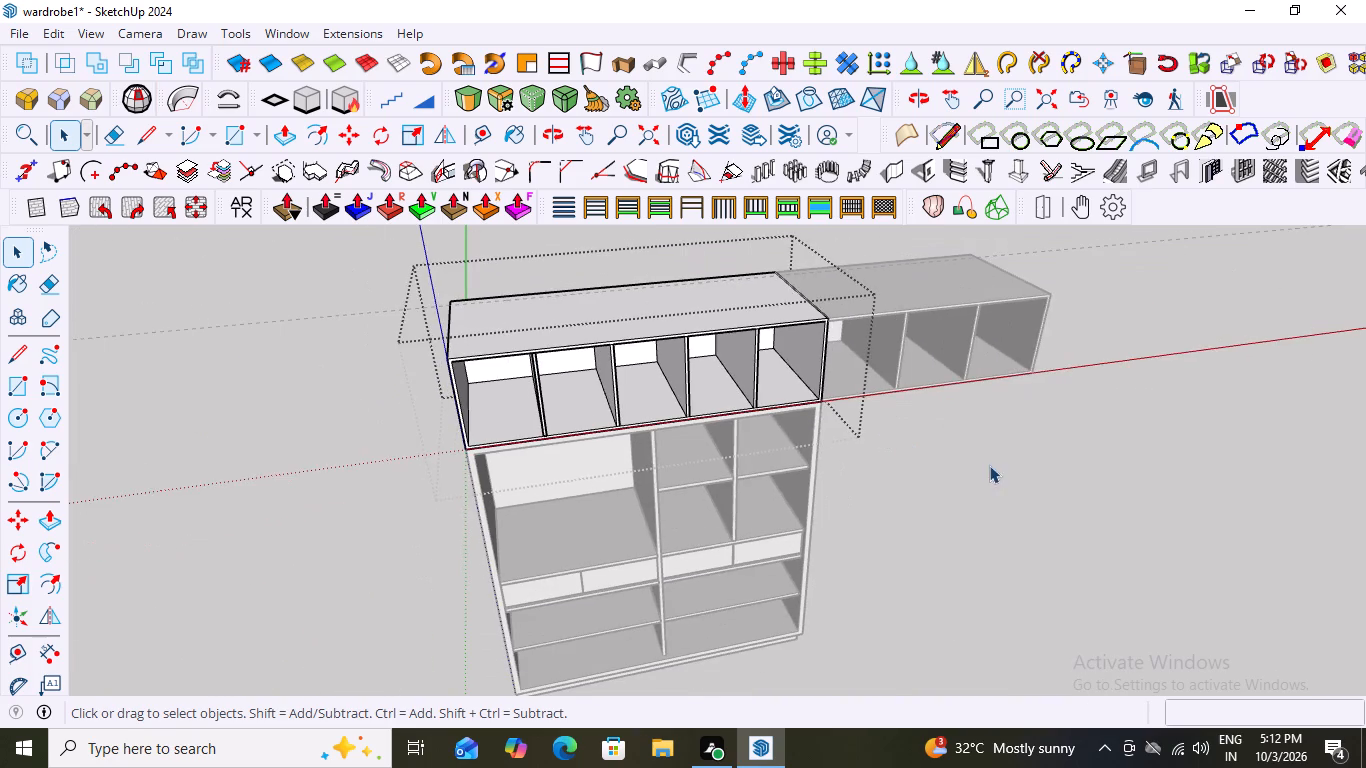
pyautogui.click(989, 465)
# Reopen the five-compartment loft group, check the short line where the second divider meets the bottom panel, and close the group.
pyautogui.scroll(14, 545, 436)
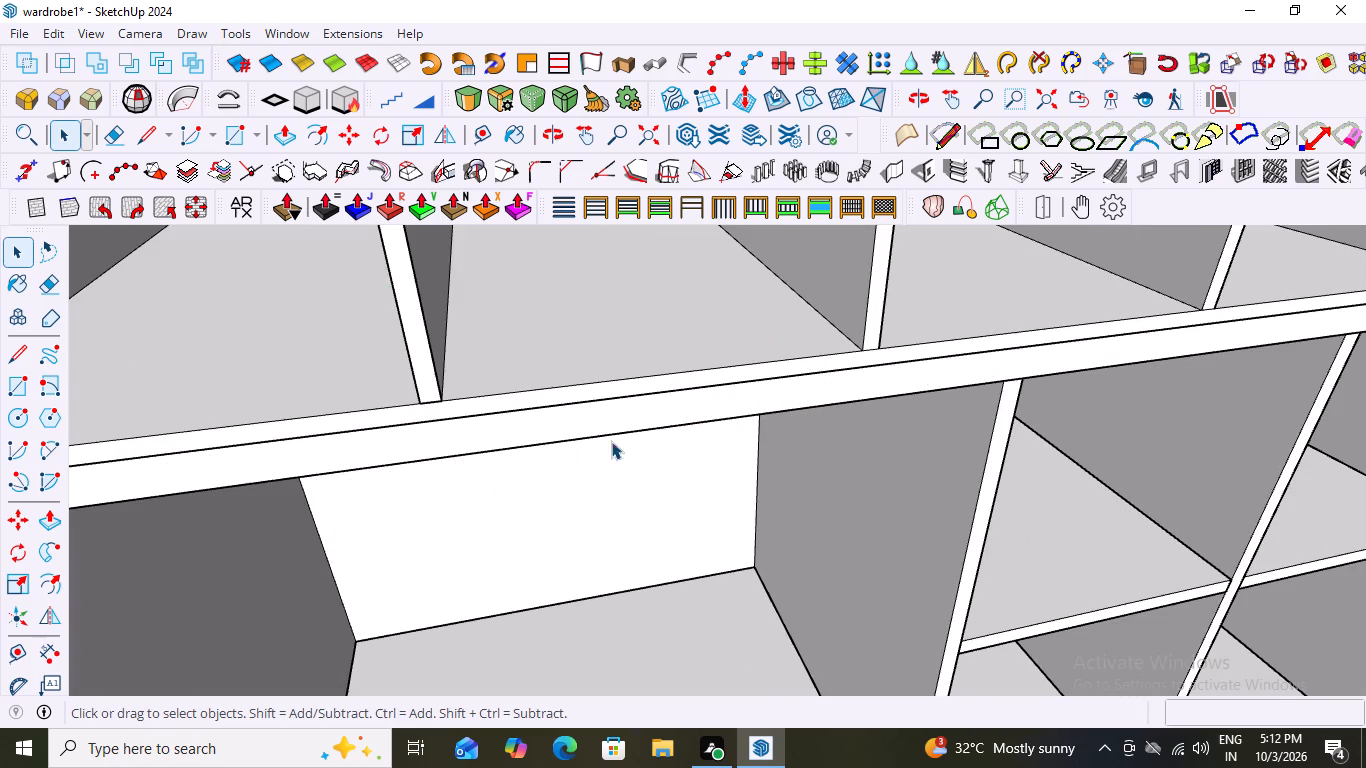
pyautogui.scroll(1, 838, 411)
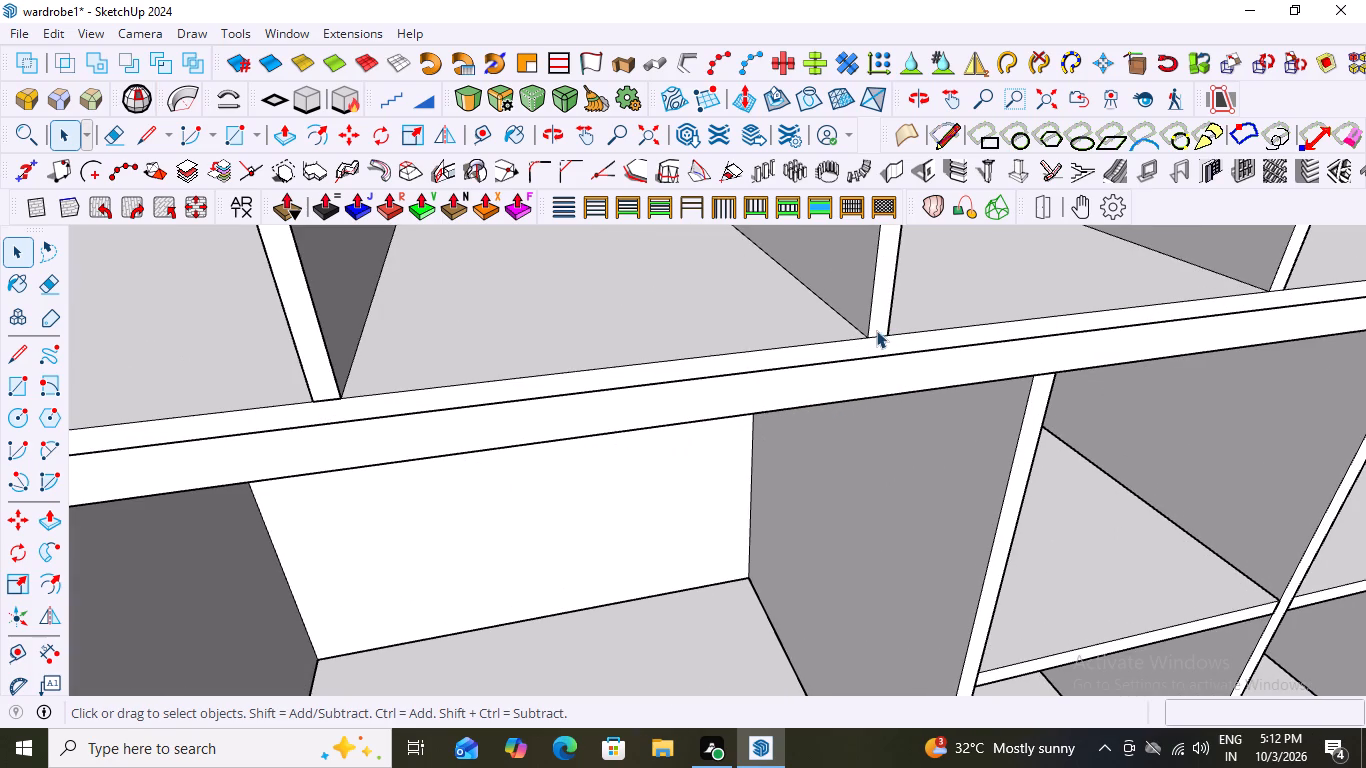
pyautogui.click(879, 332)
pyautogui.click(882, 335)
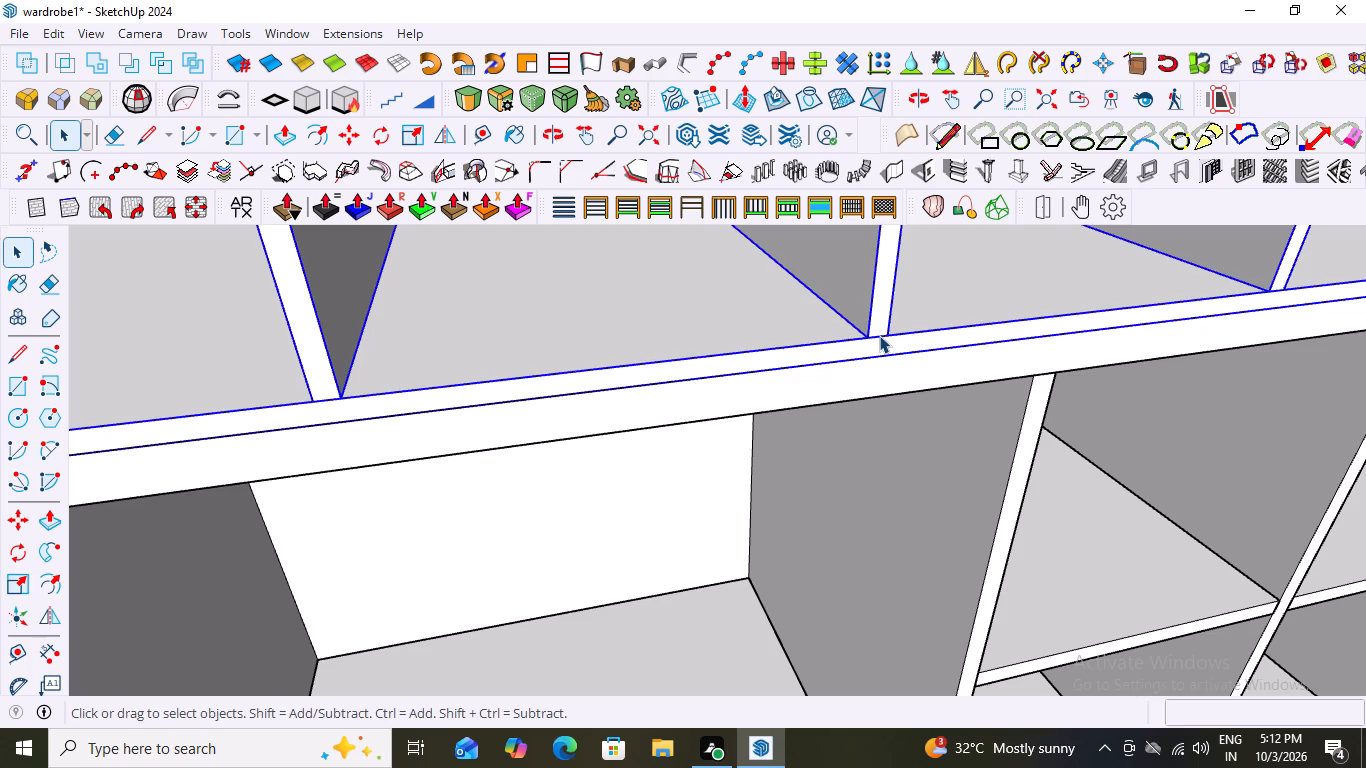
pyautogui.doubleClick(879, 335)
pyautogui.click(879, 335)
pyautogui.click(830, 342)
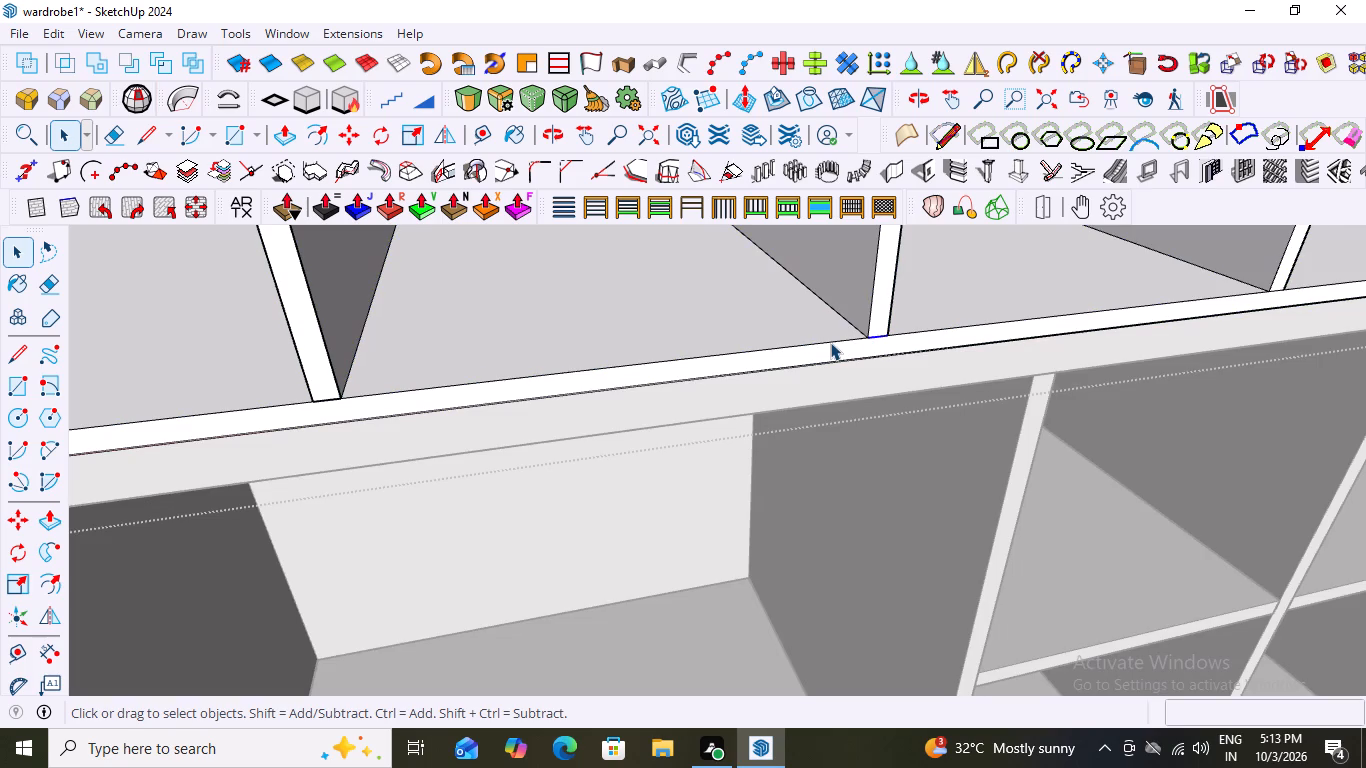
pyautogui.doubleClick(830, 342)
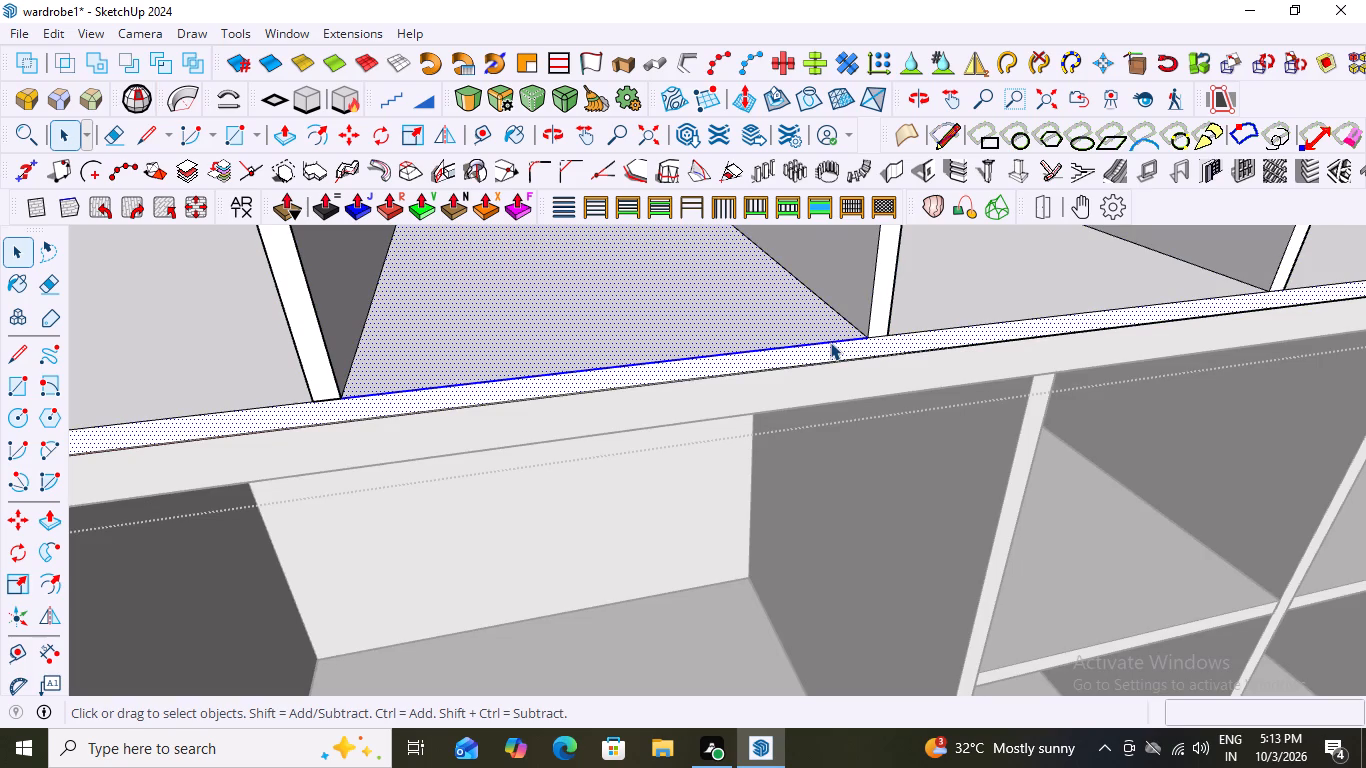
pyautogui.scroll(-12, 830, 342)
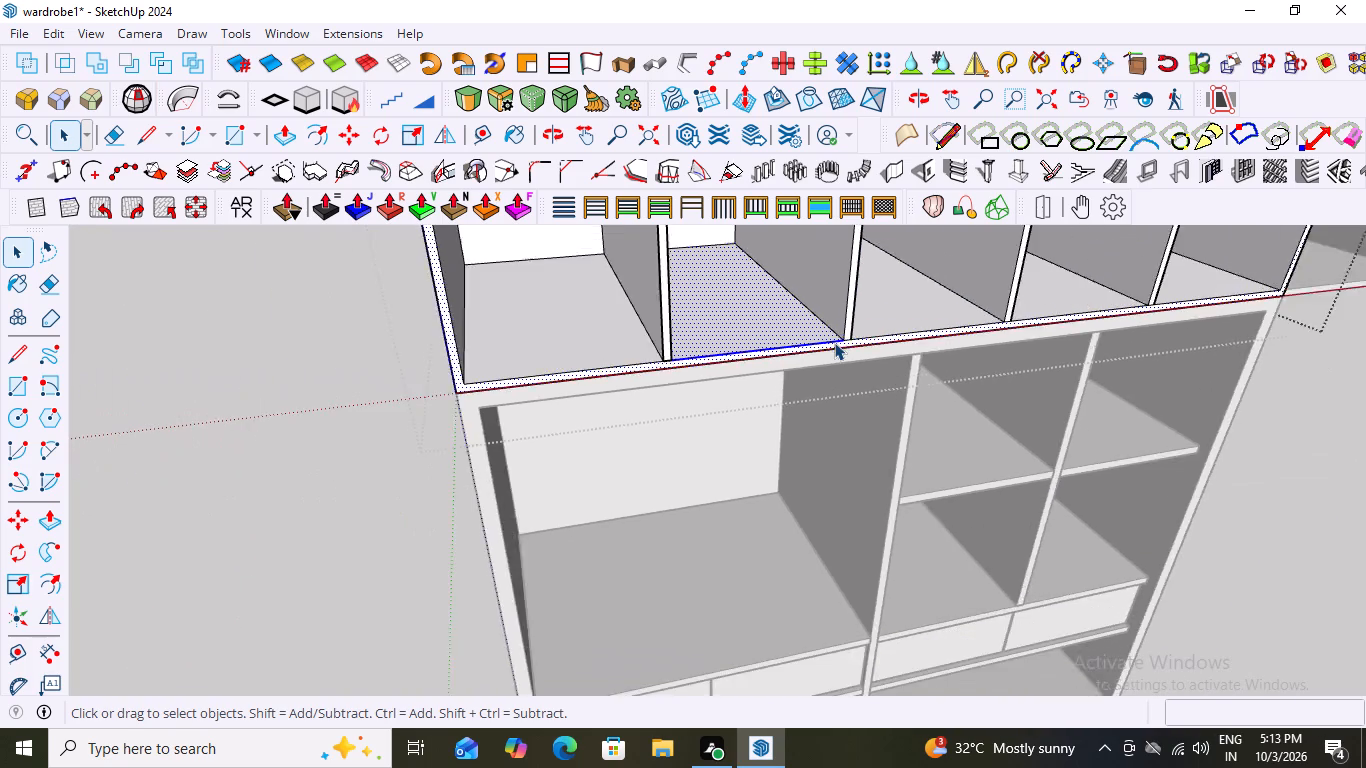
pyautogui.scroll(-16, 834, 342)
pyautogui.click(1057, 409)
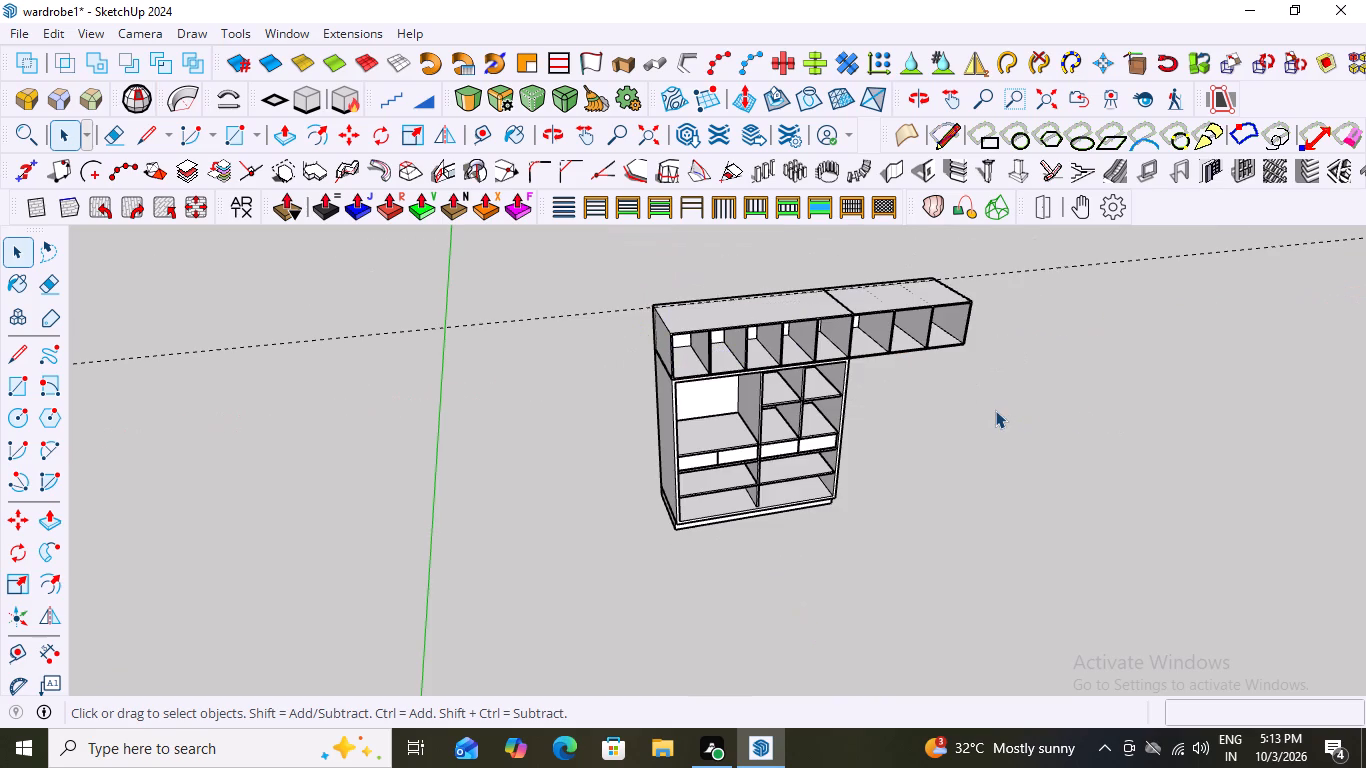
pyautogui.press('space')
# Examine the side loft's front, especially where its dividers meet the top panel, for leftover lines.
pyautogui.scroll(17, 851, 324)
pyautogui.moveTo(1084, 318); pyautogui.dragTo(967, 308, button='middle')
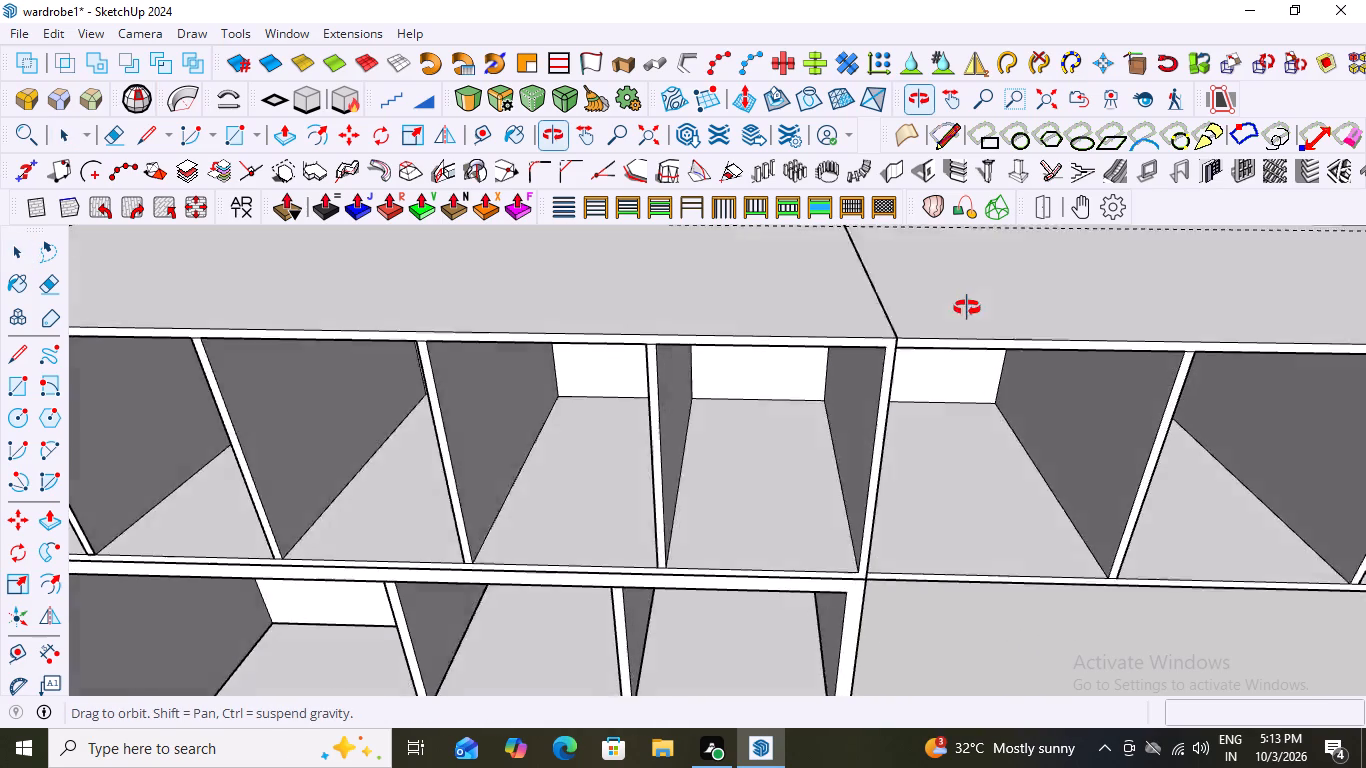
pyautogui.moveTo(967, 308); pyautogui.dragTo(970, 282, button='middle')
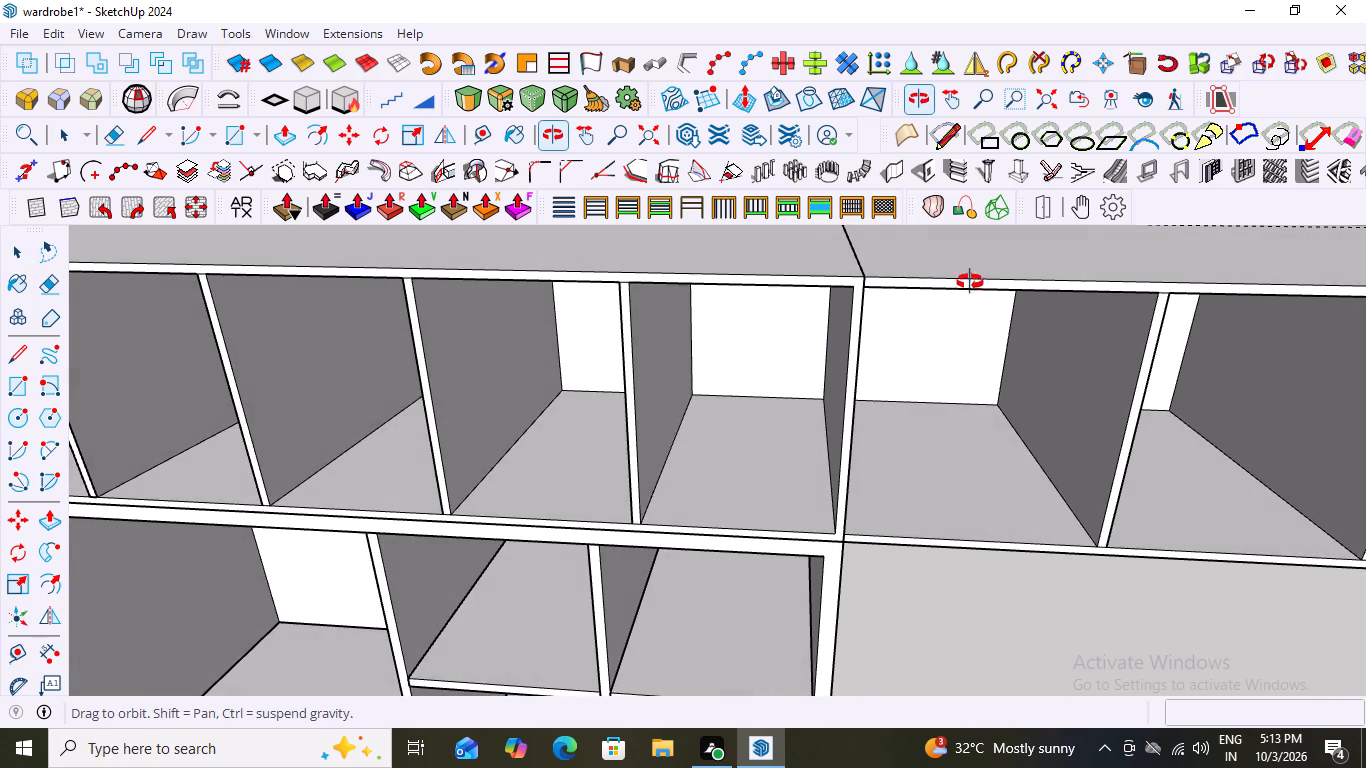
pyautogui.moveTo(970, 282); pyautogui.dragTo(971, 289, button='middle')
pyautogui.scroll(8, 1202, 314)
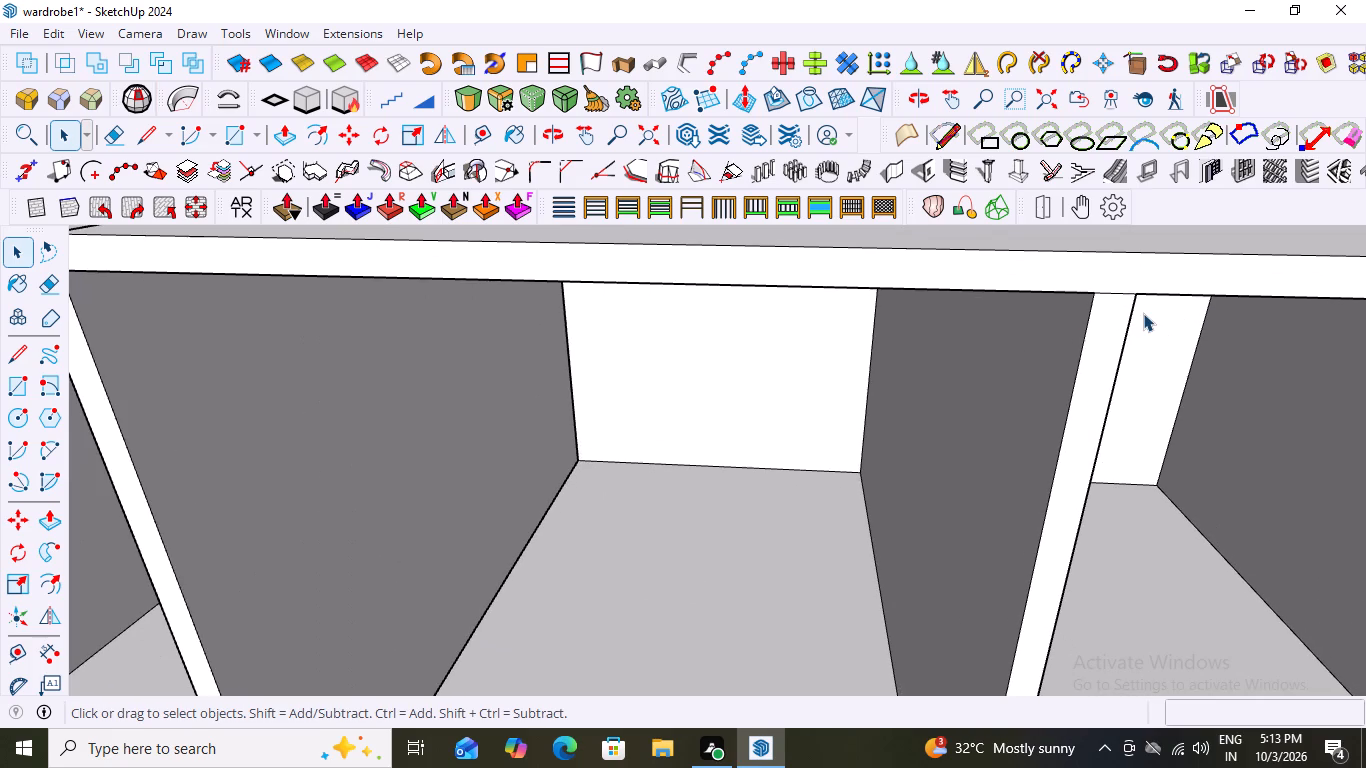
pyautogui.scroll(18, 1110, 285)
pyautogui.scroll(-8, 1109, 295)
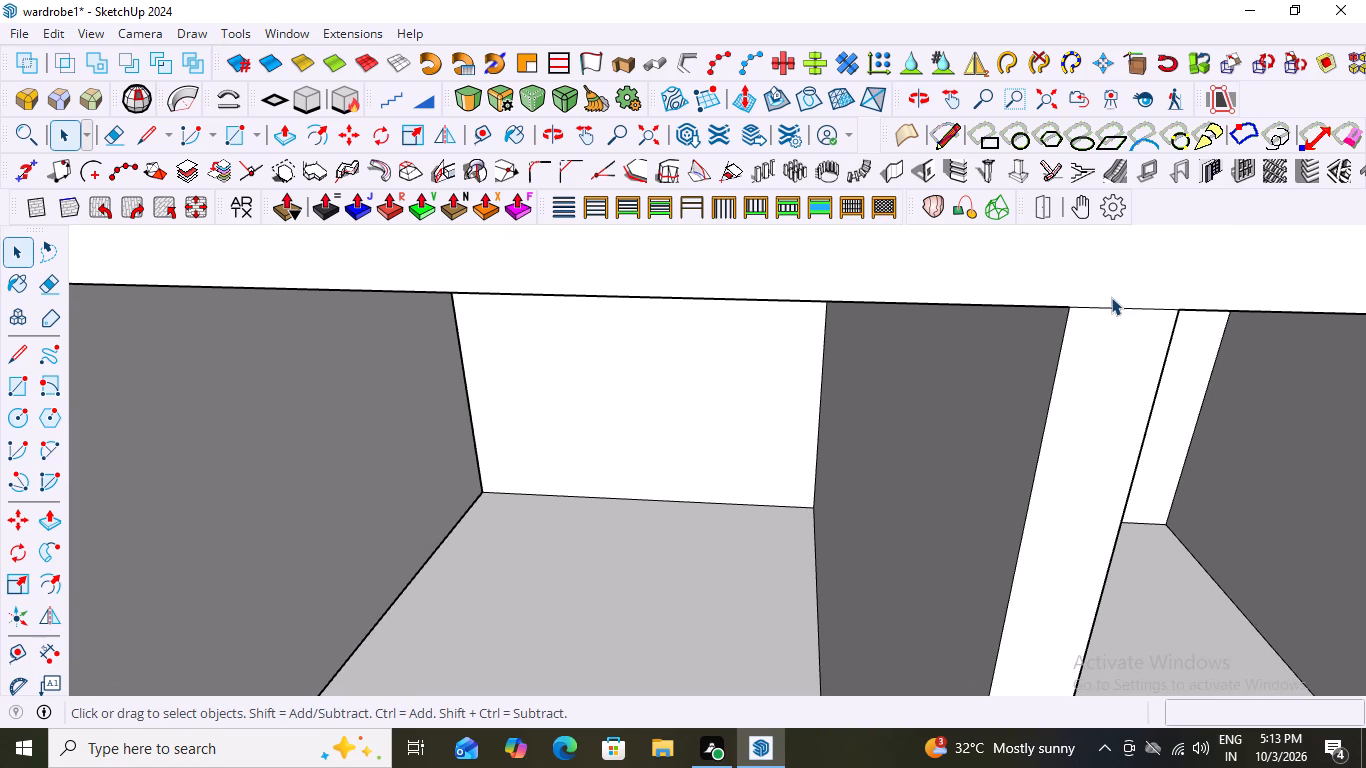
pyautogui.scroll(-20, 1064, 291)
pyautogui.scroll(-1, 1064, 291)
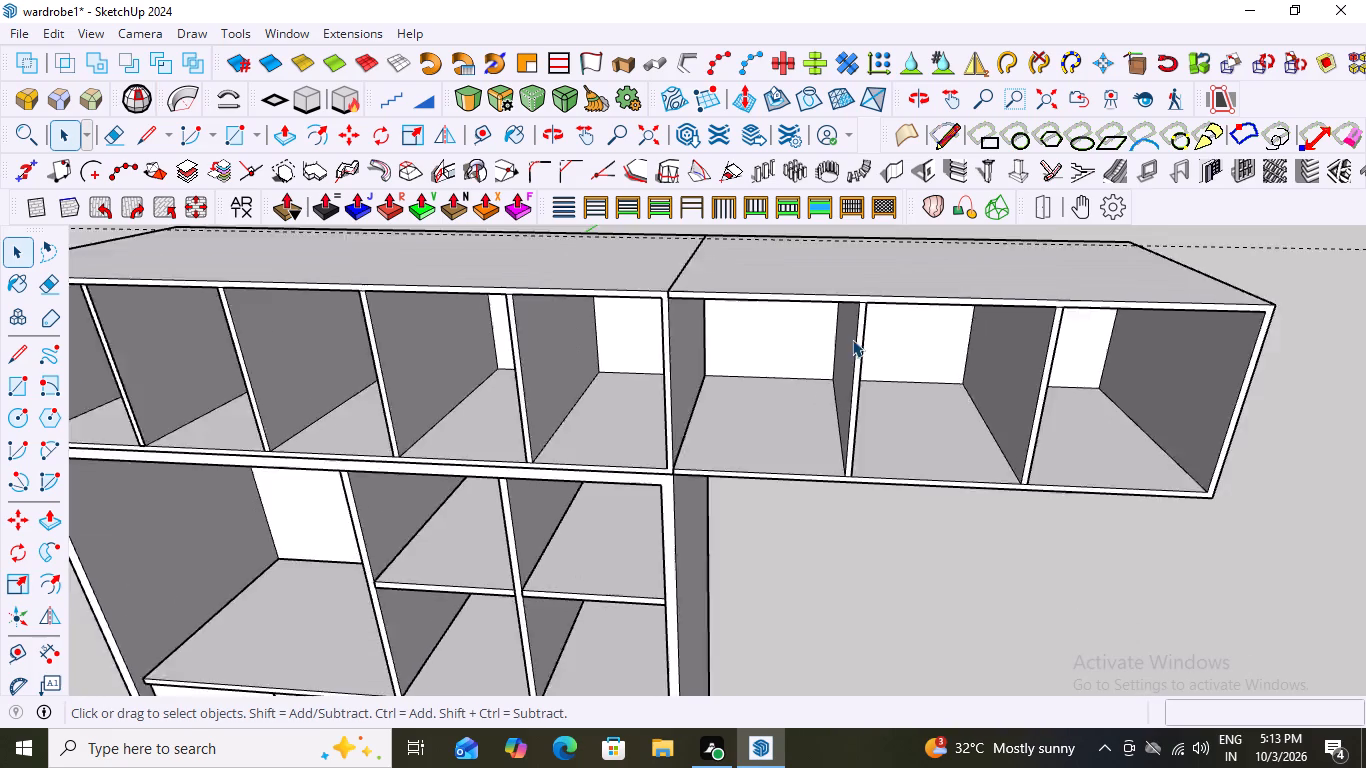
pyautogui.scroll(-5, 852, 339)
pyautogui.click(1167, 349)
pyautogui.scroll(1, 945, 326)
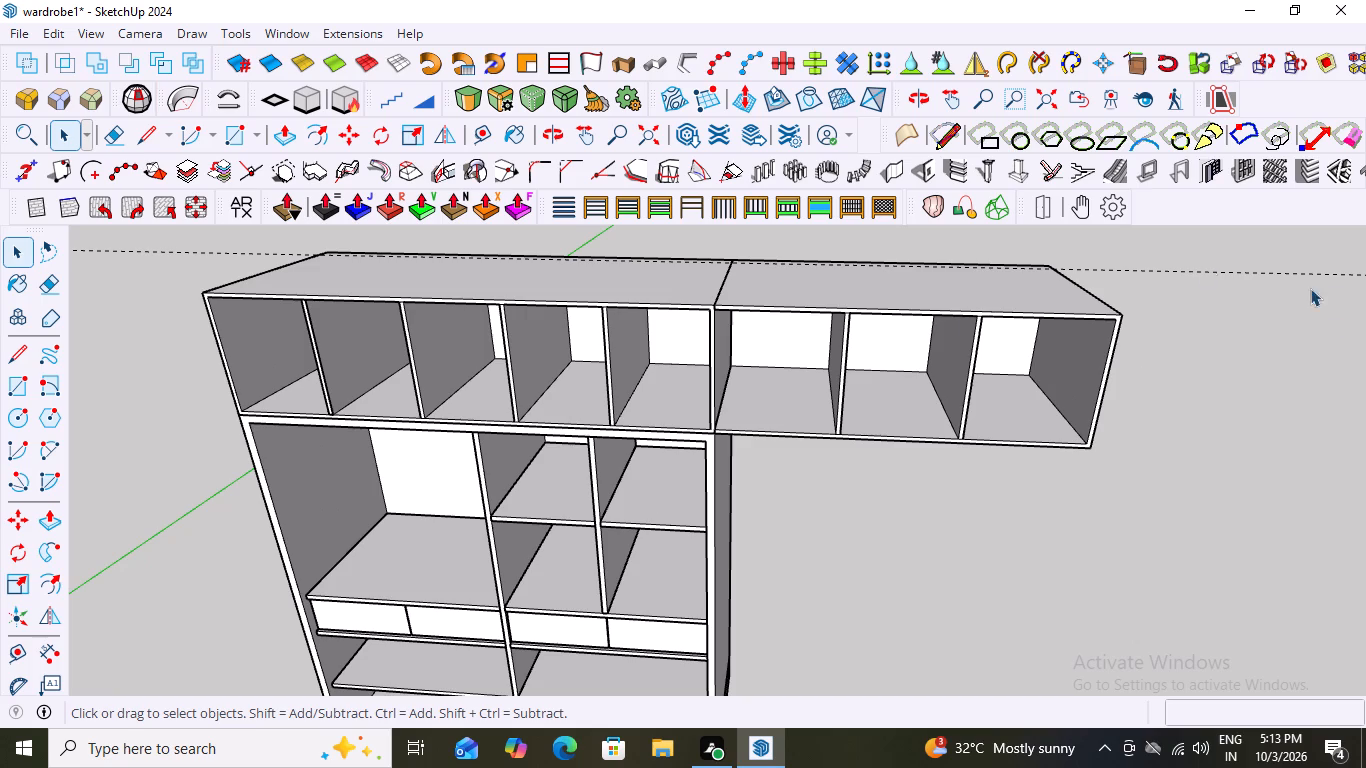
pyautogui.click(1171, 248)
pyautogui.scroll(7, 848, 322)
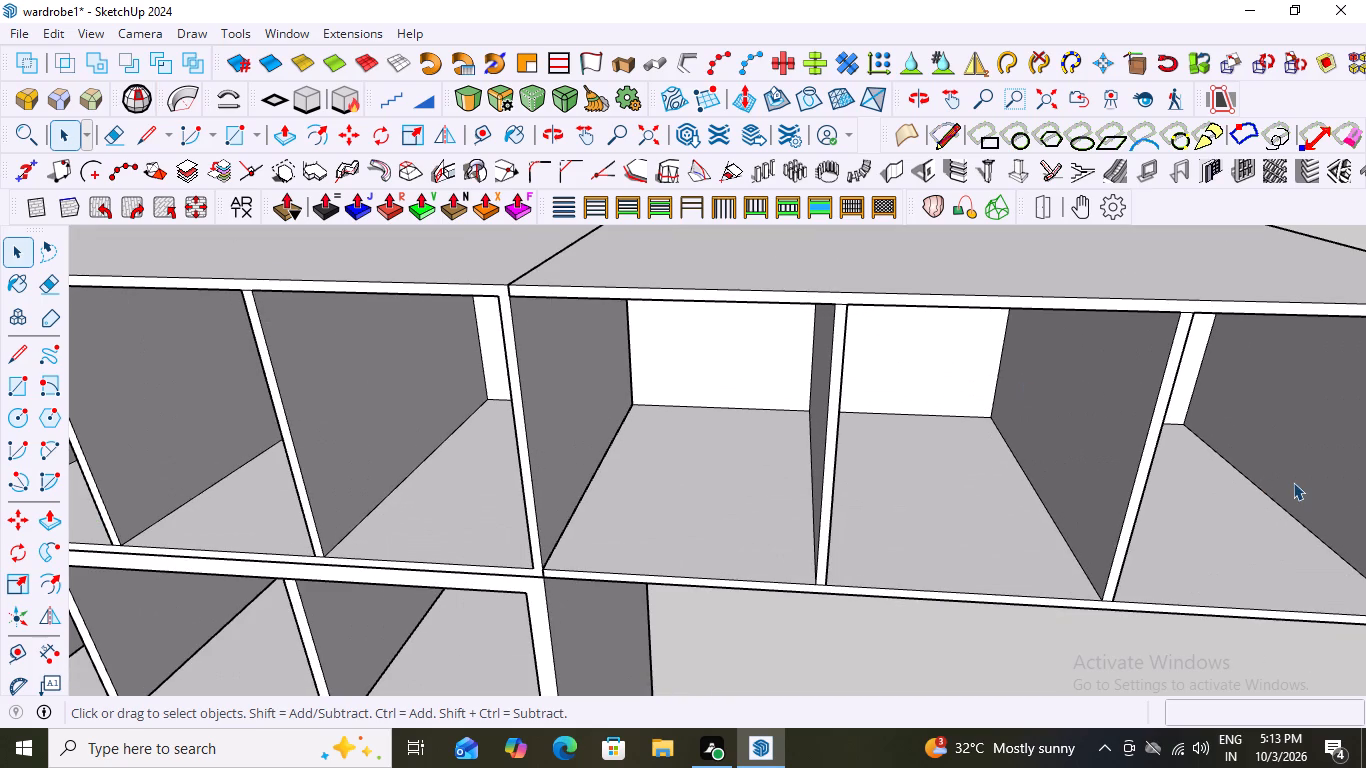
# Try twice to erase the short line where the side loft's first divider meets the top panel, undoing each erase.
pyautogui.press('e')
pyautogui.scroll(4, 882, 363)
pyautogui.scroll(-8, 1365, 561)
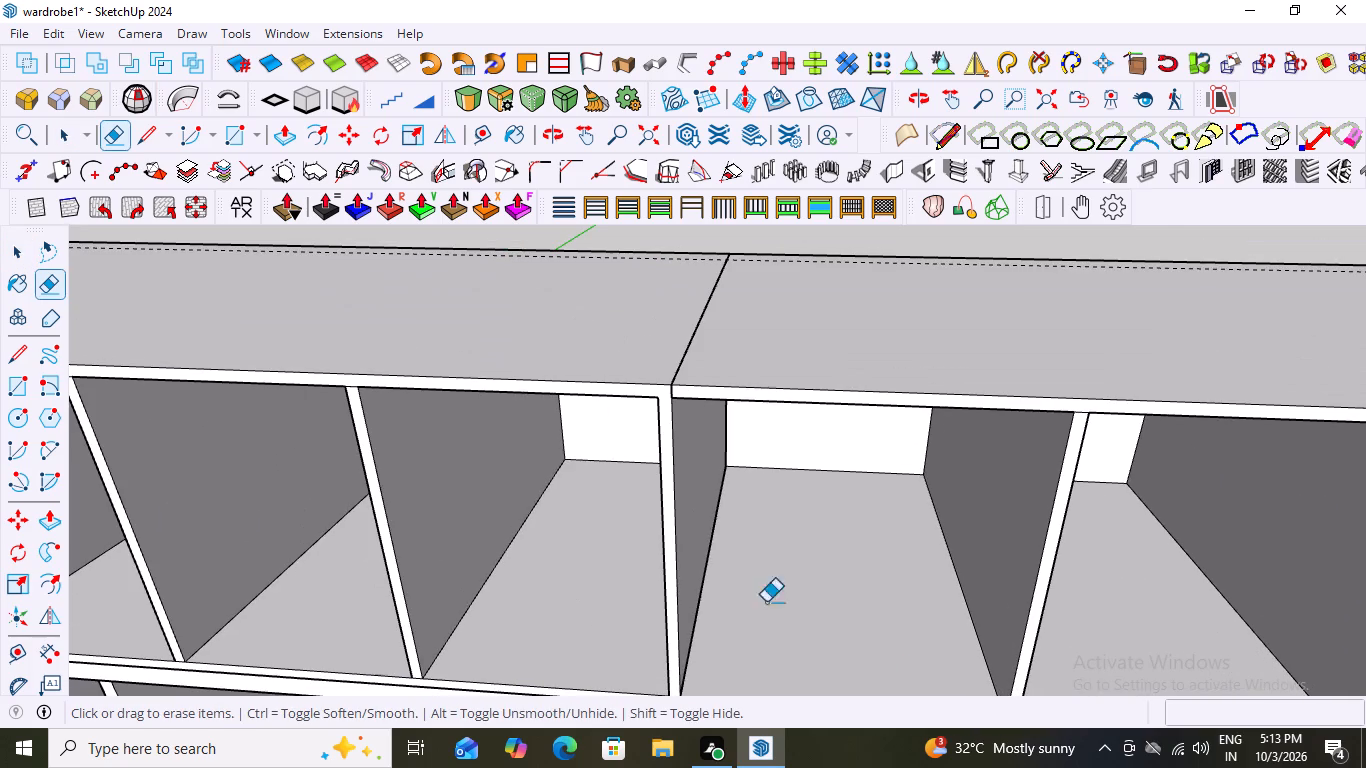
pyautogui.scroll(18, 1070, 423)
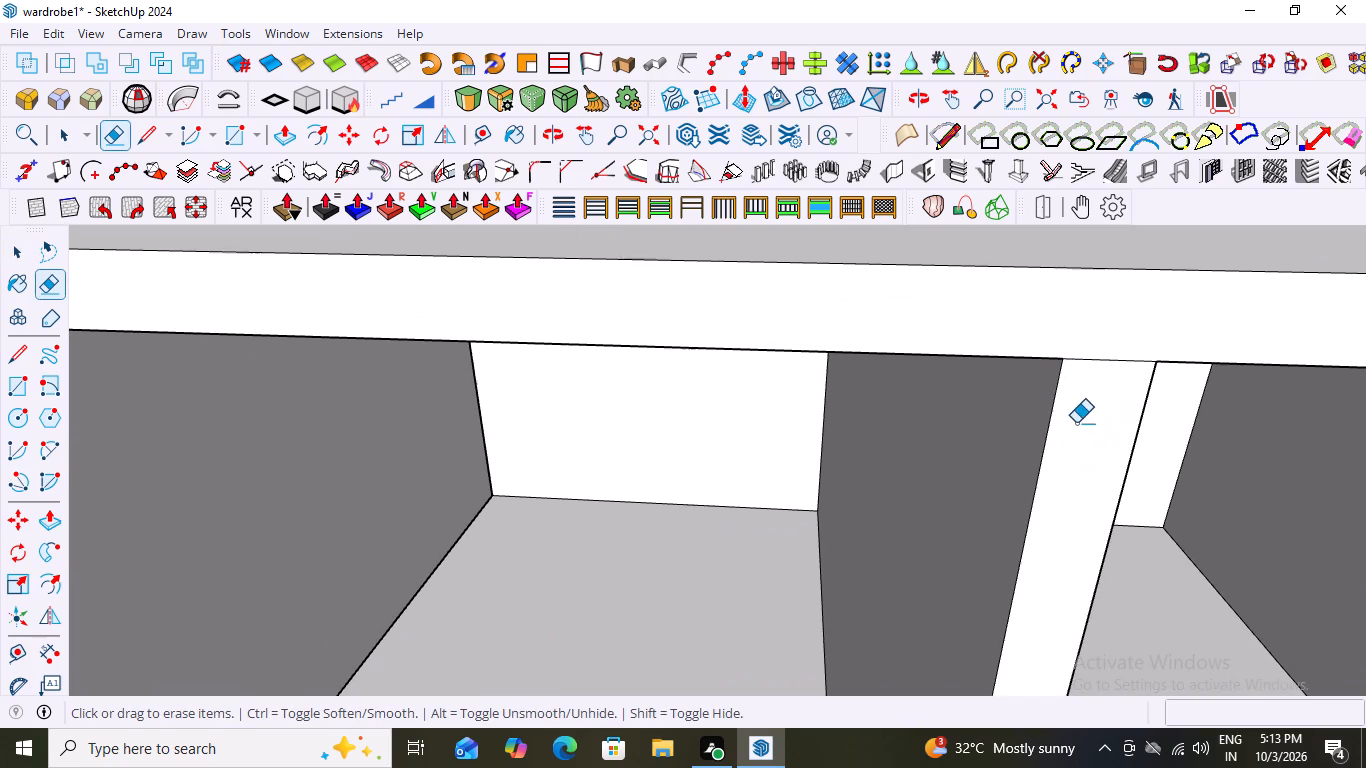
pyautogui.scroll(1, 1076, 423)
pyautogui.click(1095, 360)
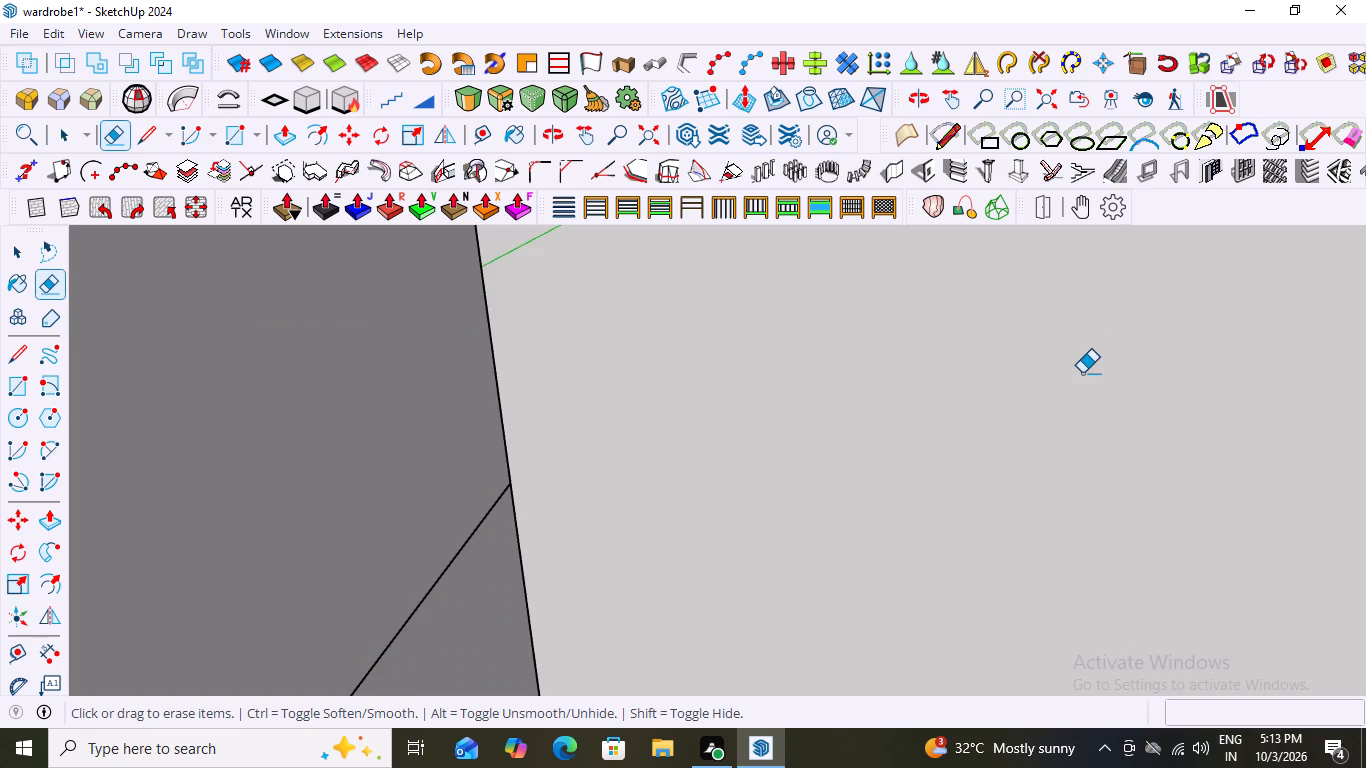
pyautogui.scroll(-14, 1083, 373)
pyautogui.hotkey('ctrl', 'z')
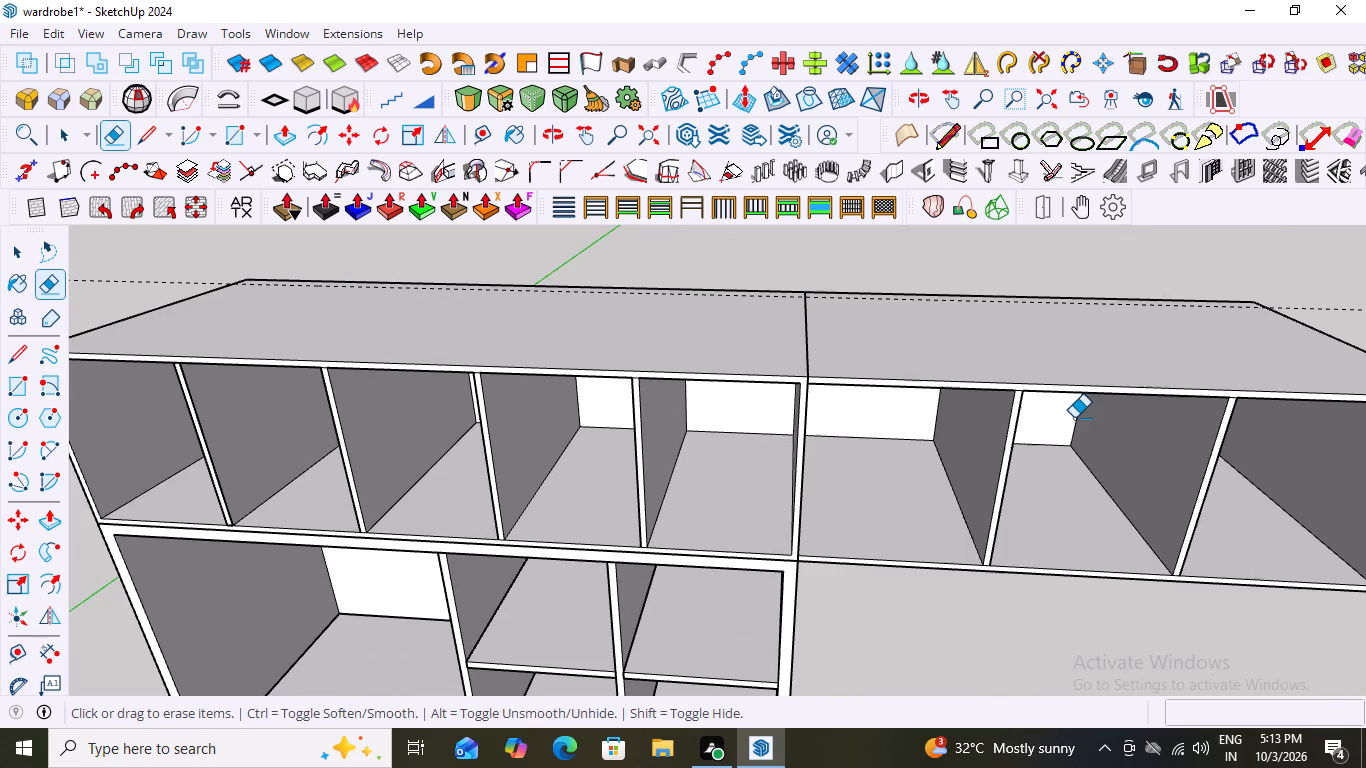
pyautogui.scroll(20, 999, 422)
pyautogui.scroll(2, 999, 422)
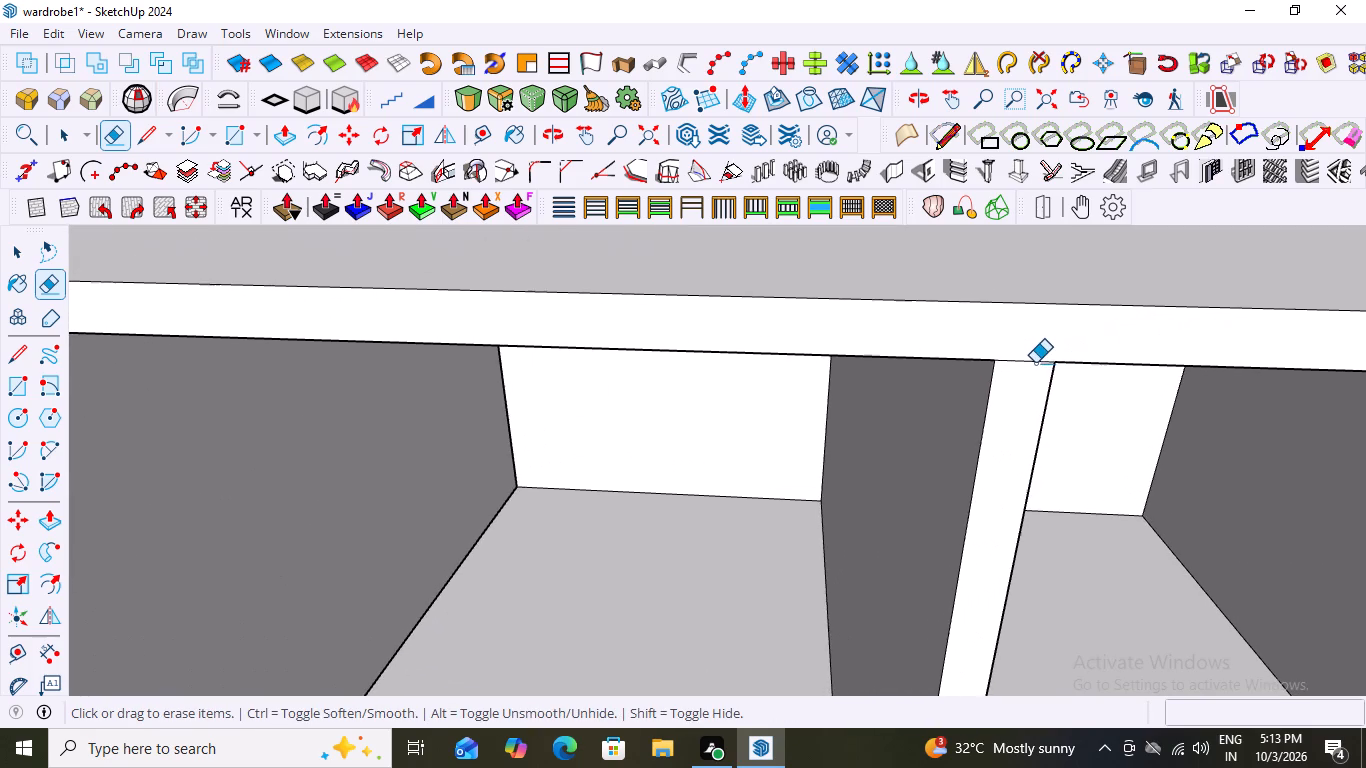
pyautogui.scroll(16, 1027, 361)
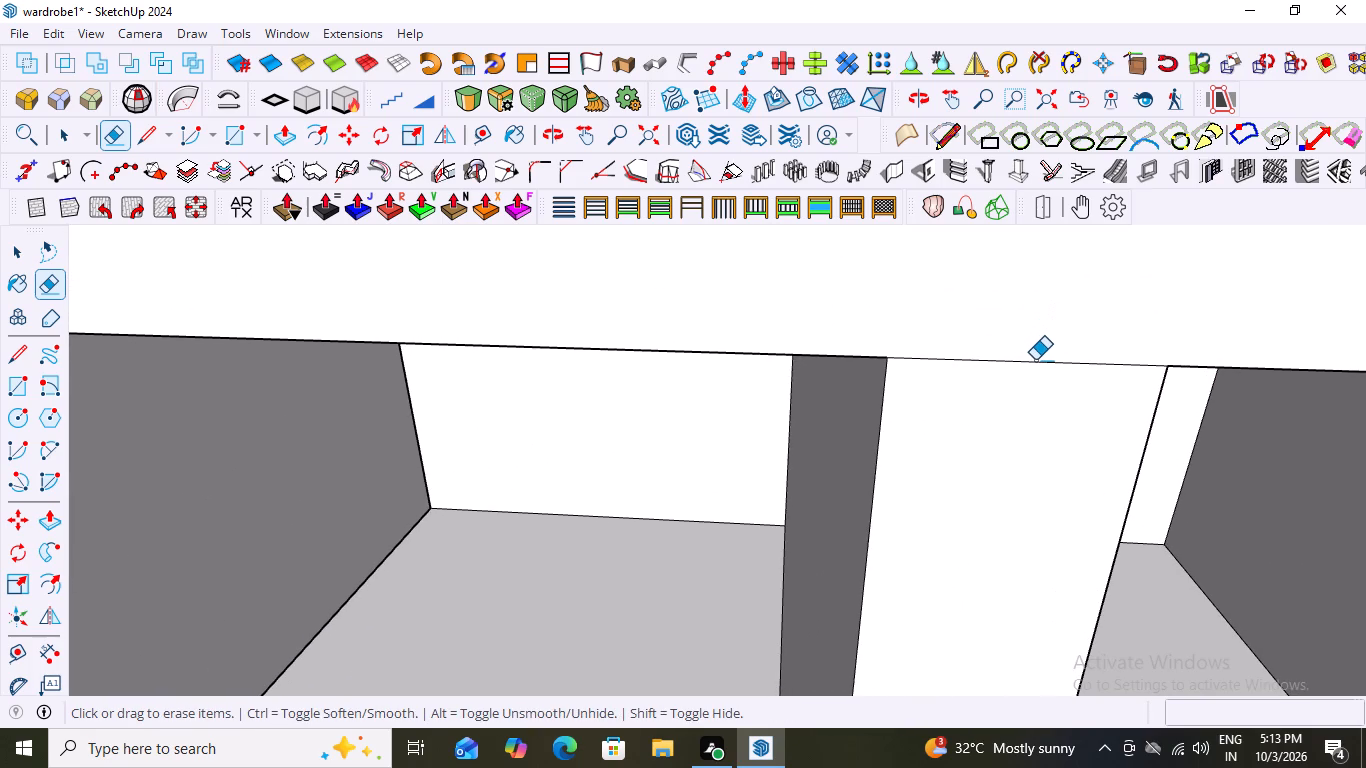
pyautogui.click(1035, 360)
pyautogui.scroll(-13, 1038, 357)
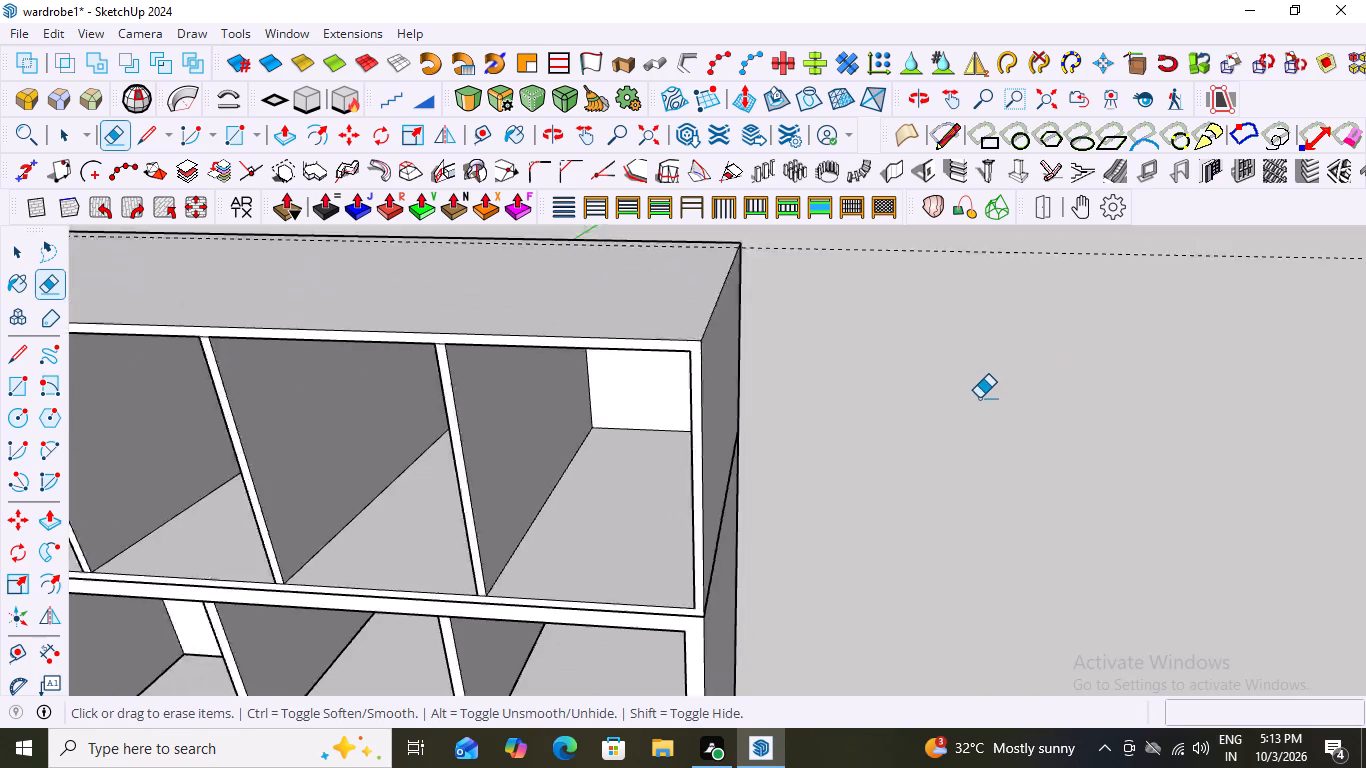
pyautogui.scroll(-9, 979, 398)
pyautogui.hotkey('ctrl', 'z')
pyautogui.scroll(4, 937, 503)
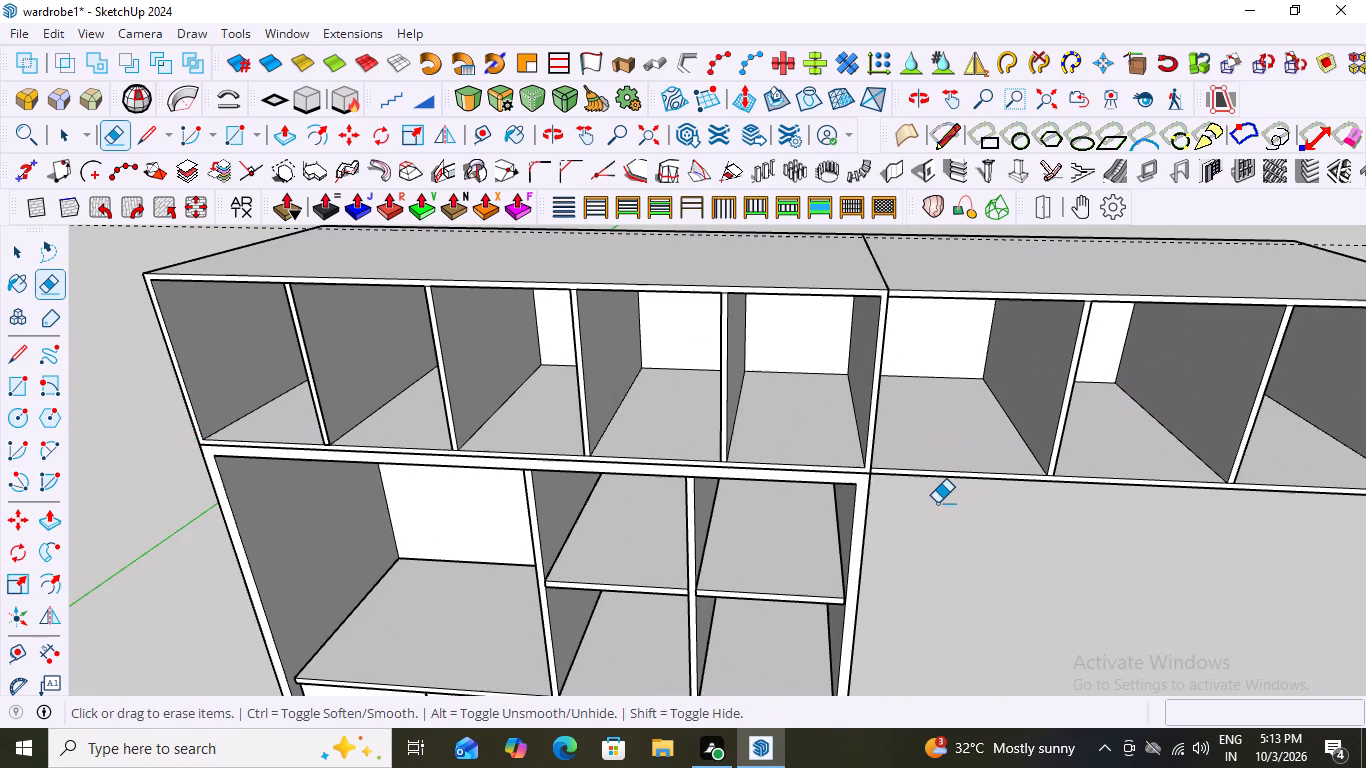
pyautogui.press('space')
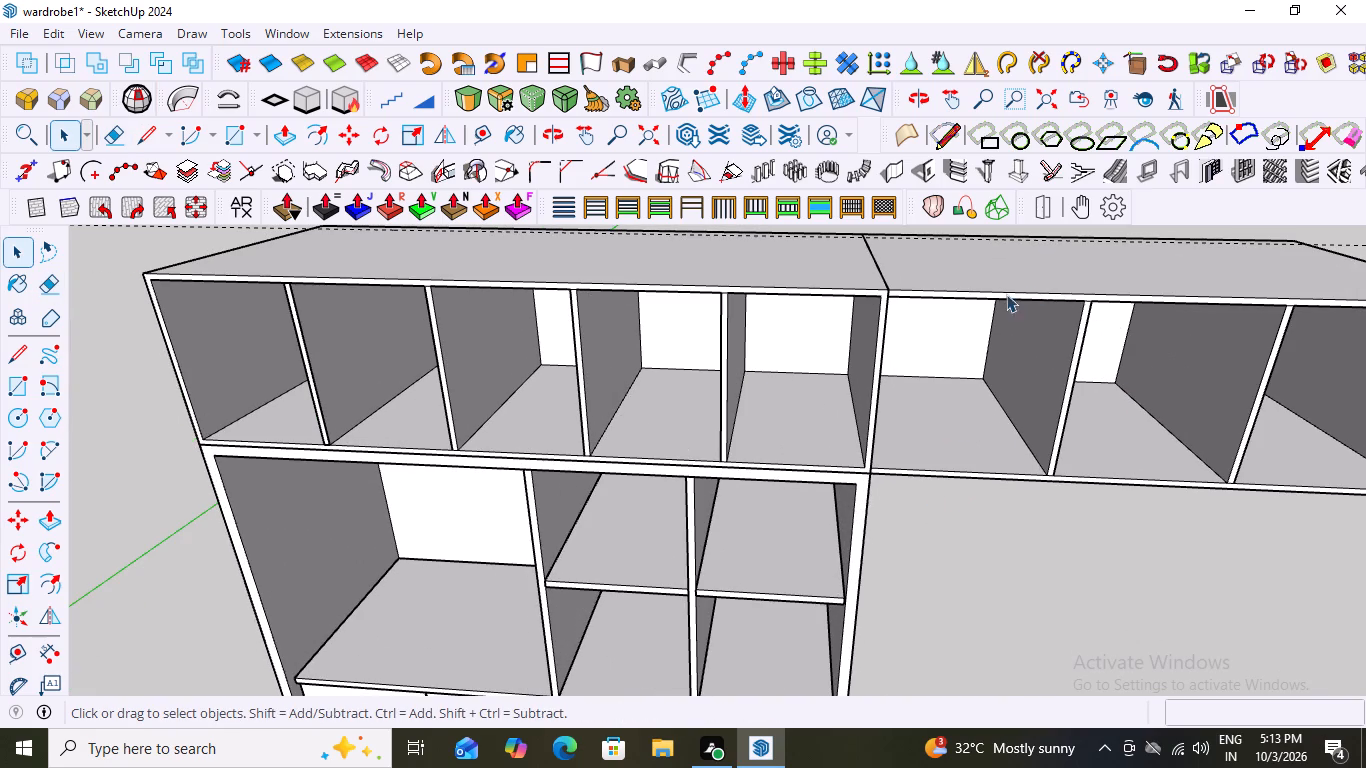
# In the side loft group, delete the short lines where both dividers meet the top and bottom panels, and close the group.
pyautogui.scroll(8, 1094, 272)
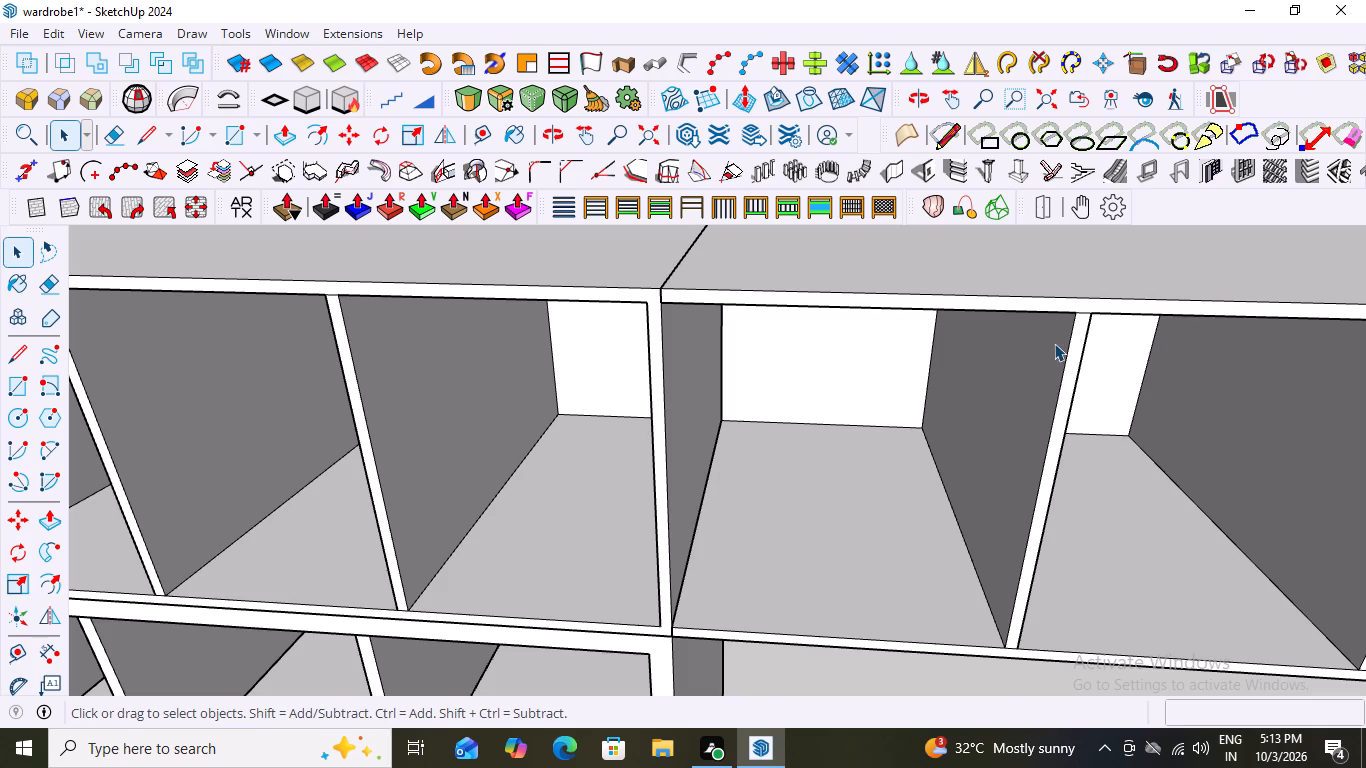
pyautogui.scroll(12, 1054, 343)
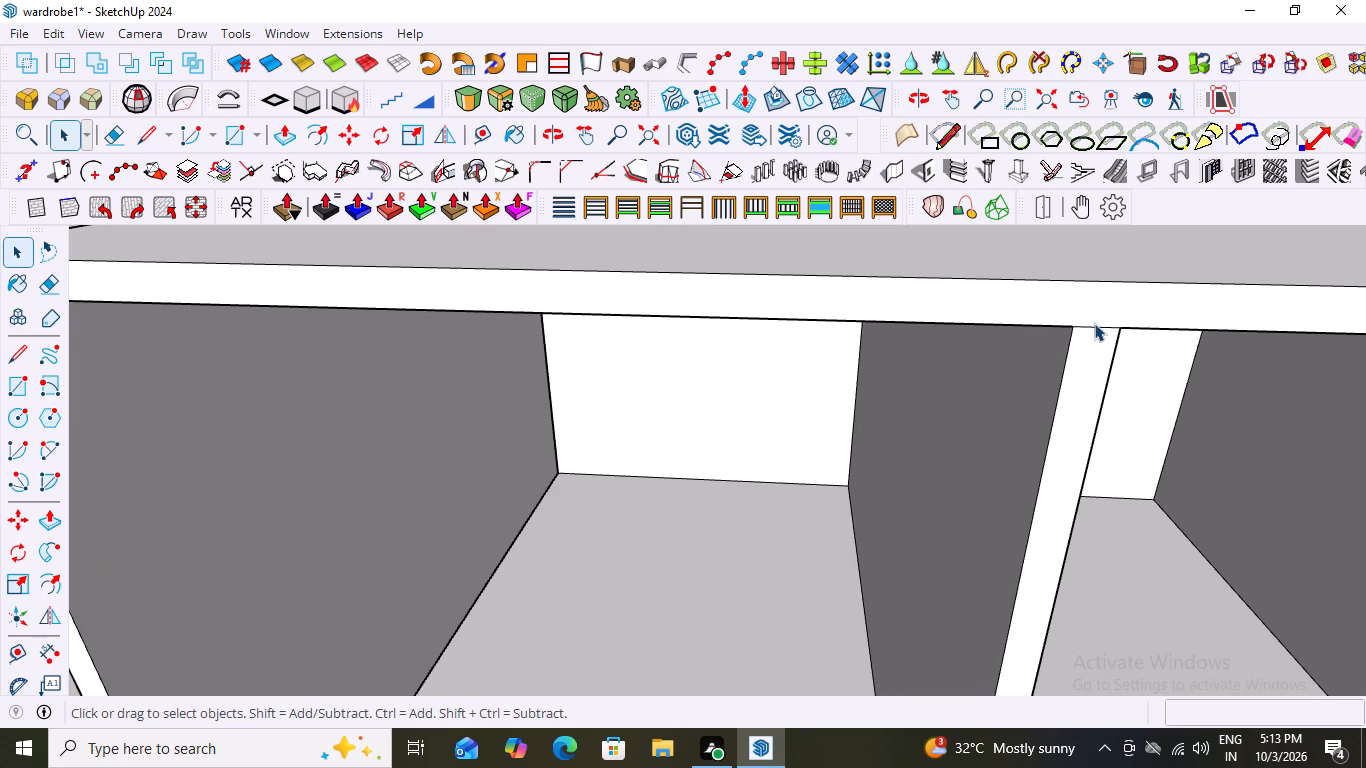
pyautogui.tripleClick(1095, 325)
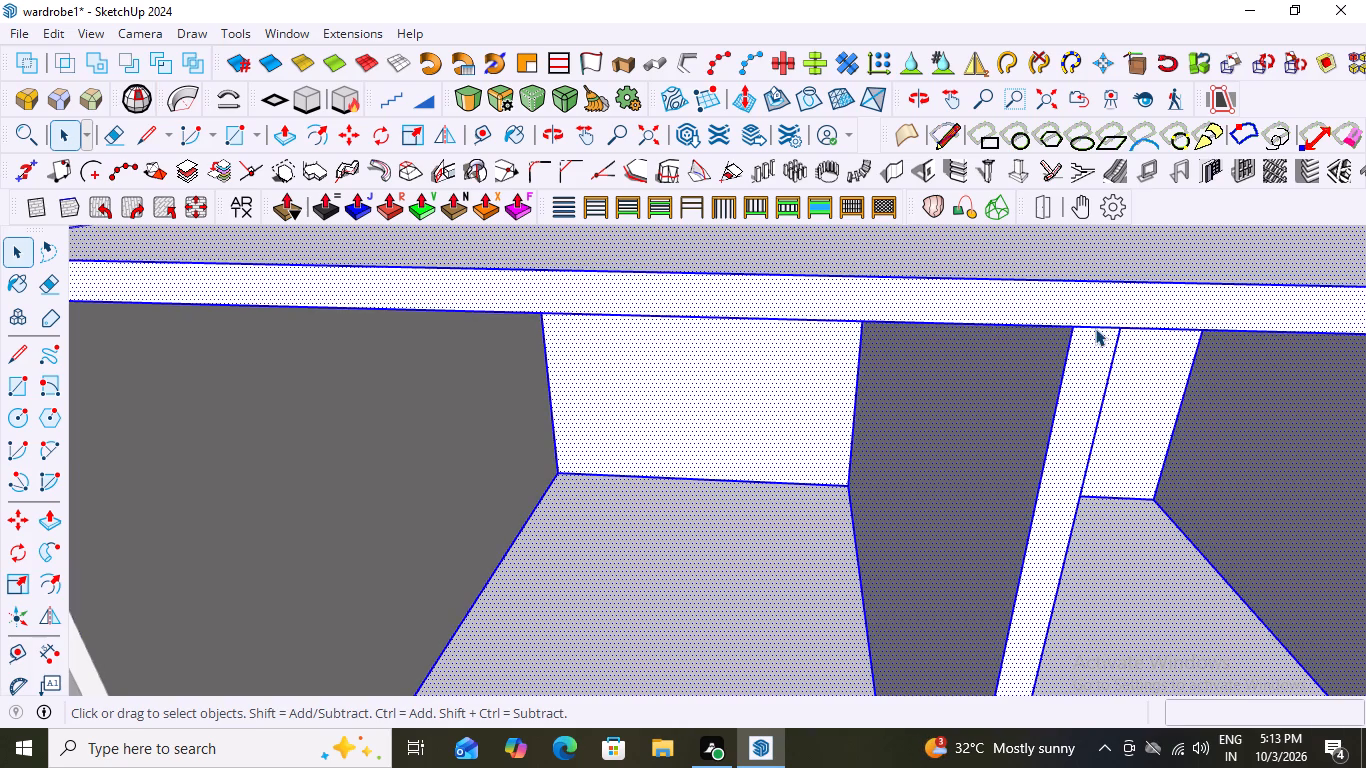
pyautogui.click(1095, 328)
pyautogui.click(1095, 328)
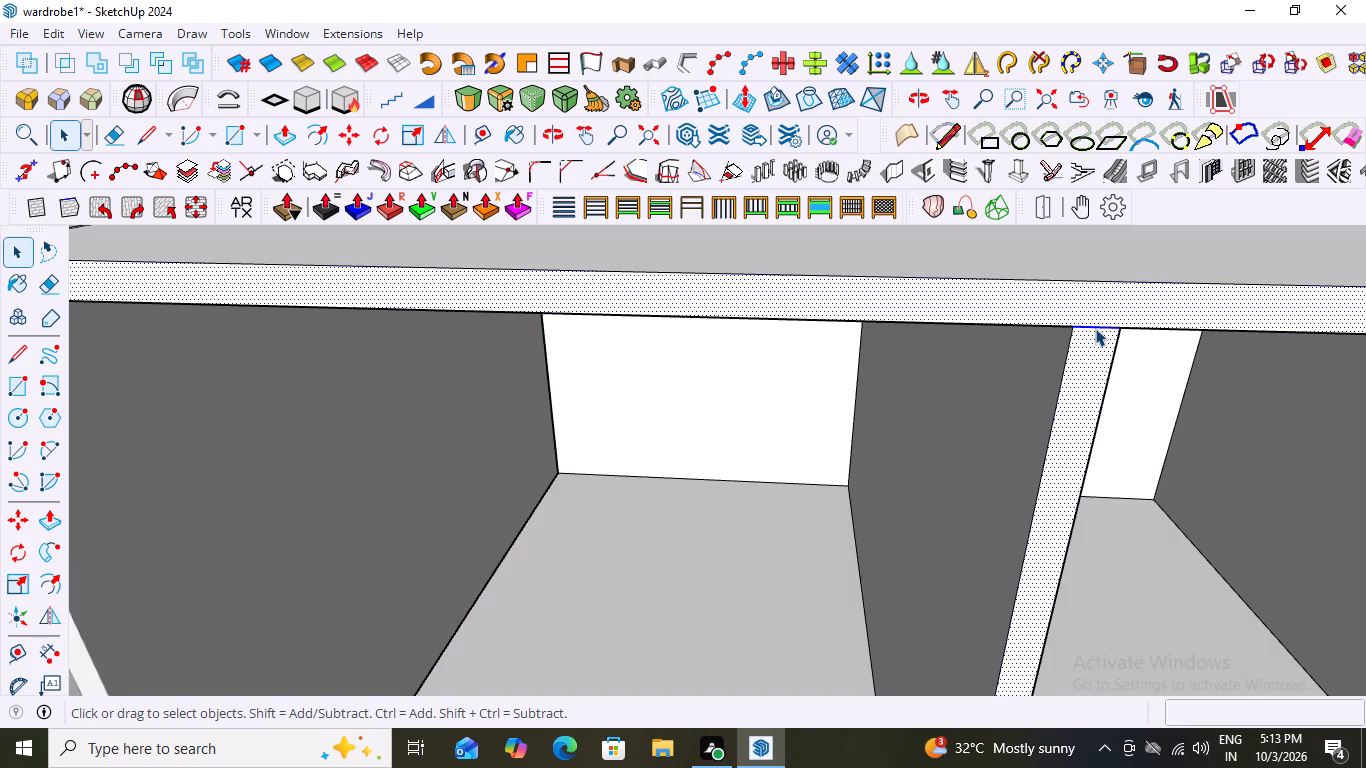
pyautogui.click(1097, 328)
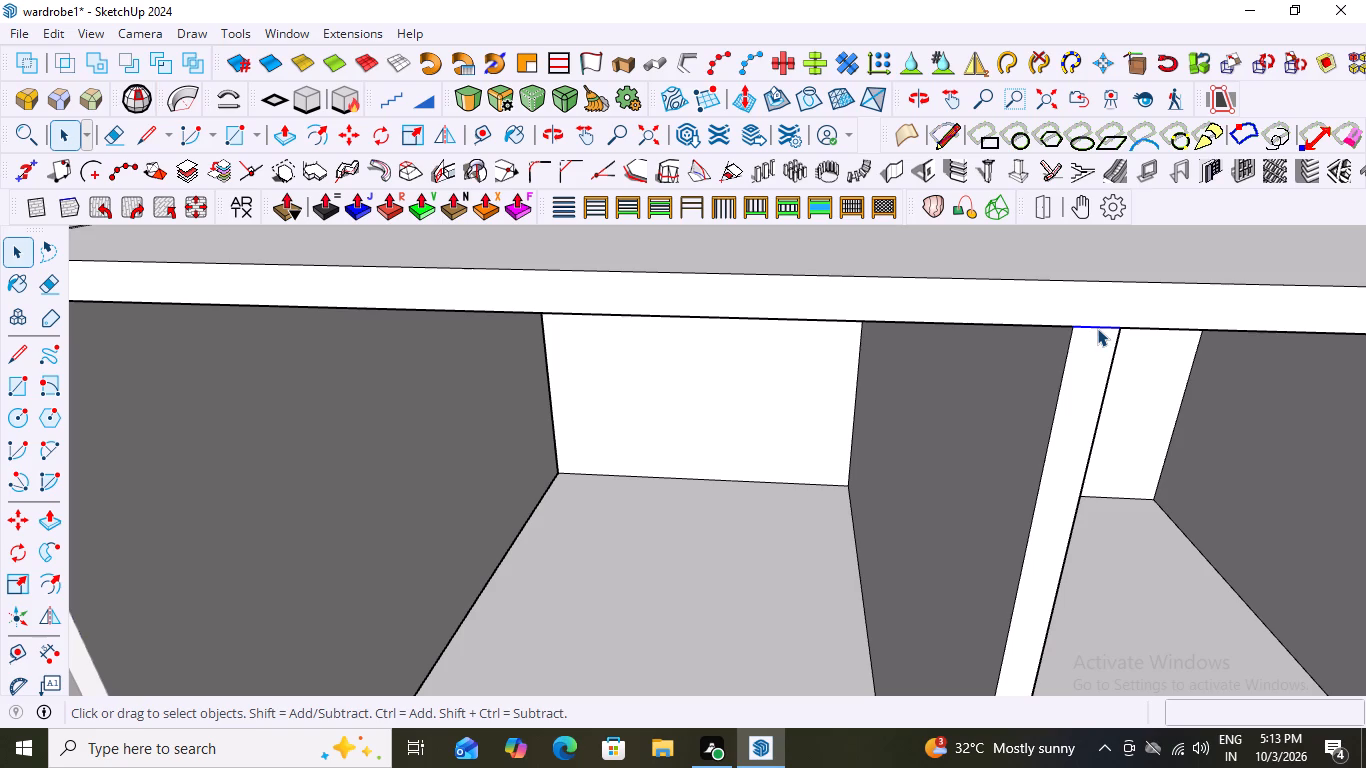
pyautogui.scroll(-12, 1024, 341)
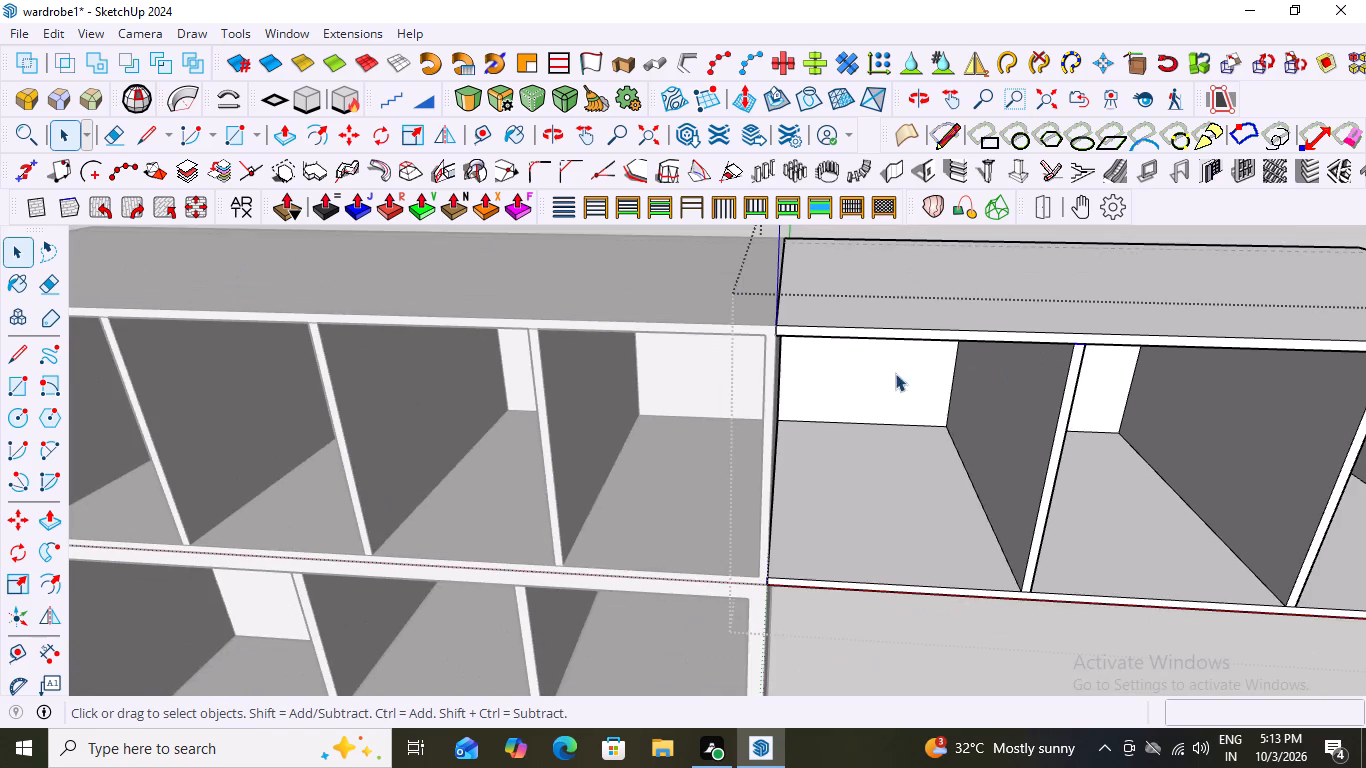
pyautogui.scroll(-4, 859, 350)
pyautogui.scroll(9, 1226, 359)
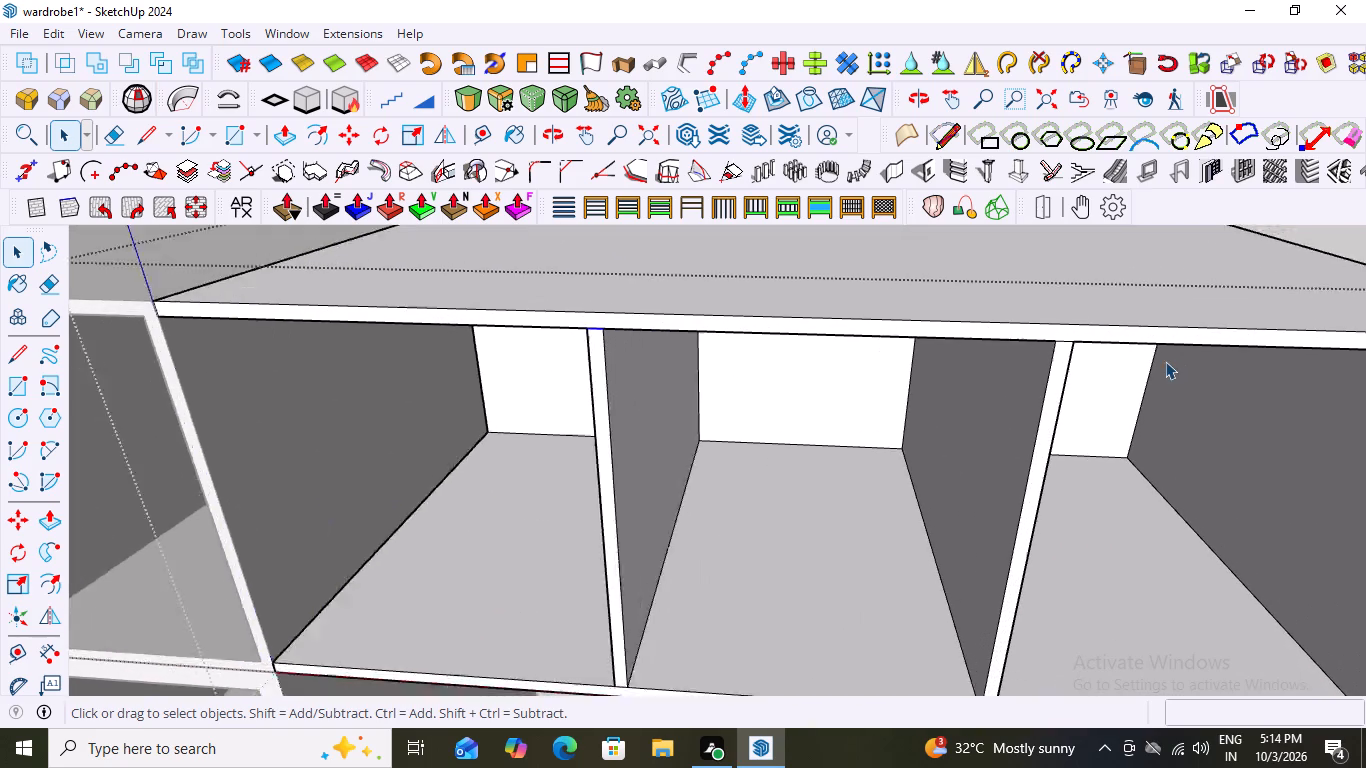
pyautogui.click(1042, 335)
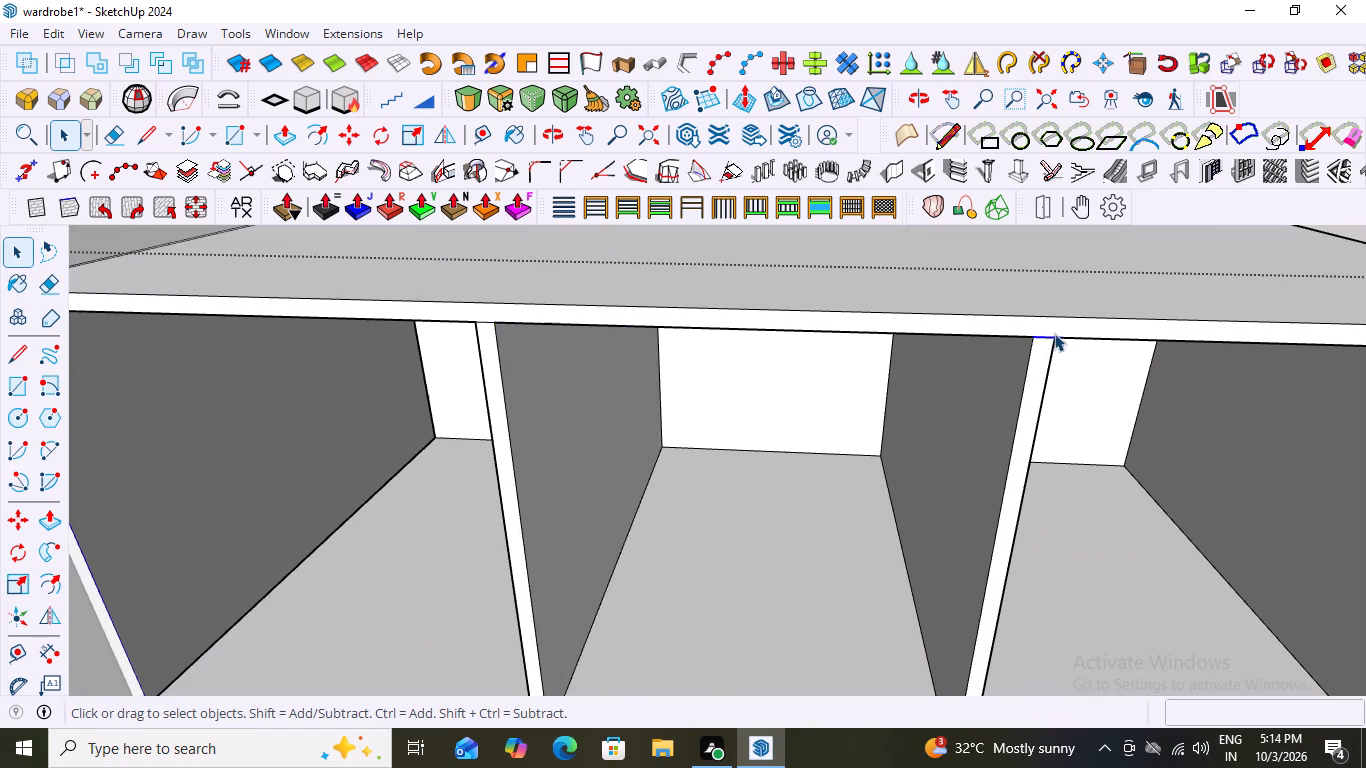
pyautogui.scroll(-6, 1085, 327)
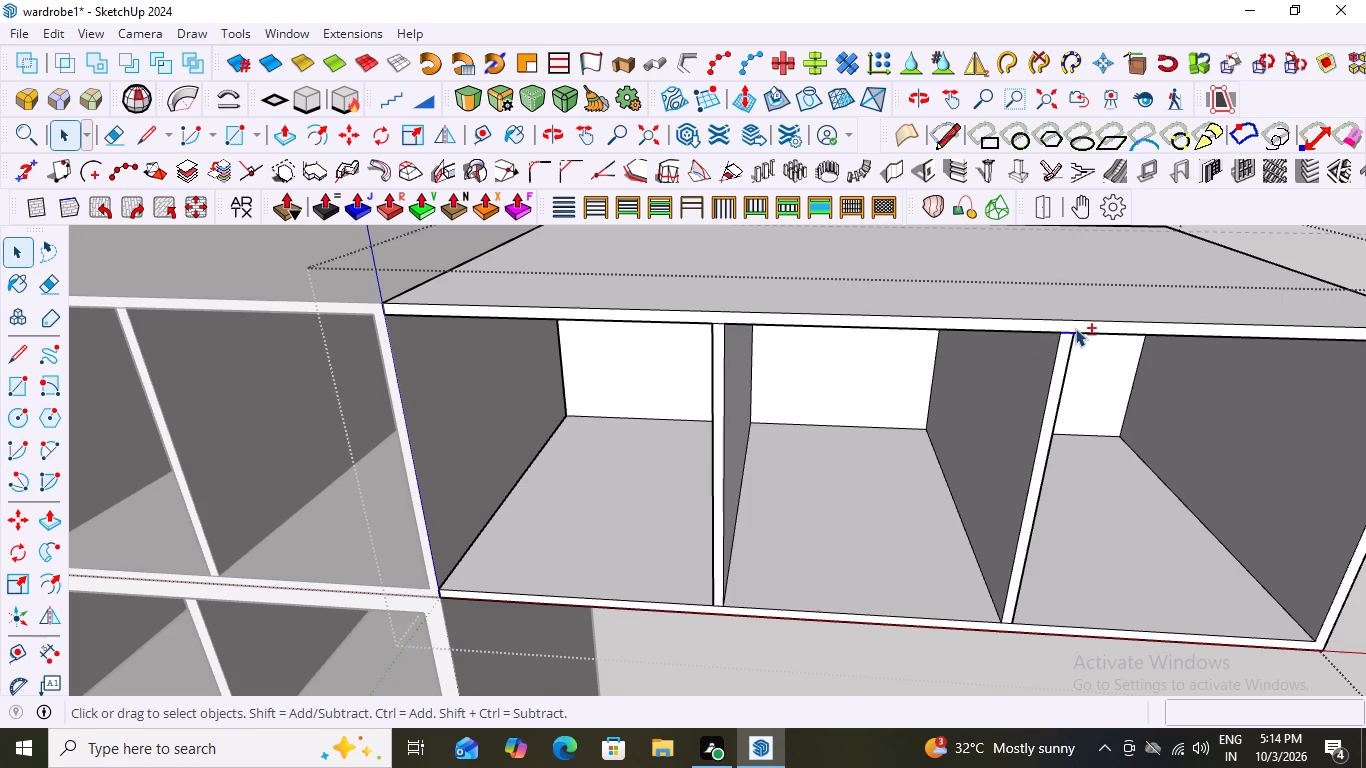
pyautogui.keyDown('shift'); pyautogui.scroll(3, 1075, 328); pyautogui.keyUp('shift')
pyautogui.keyDown('shift'); pyautogui.scroll(-4, 1247, 389); pyautogui.keyUp('shift')
pyautogui.keyDown('shift'); pyautogui.scroll(8, 781, 360); pyautogui.keyUp('shift')
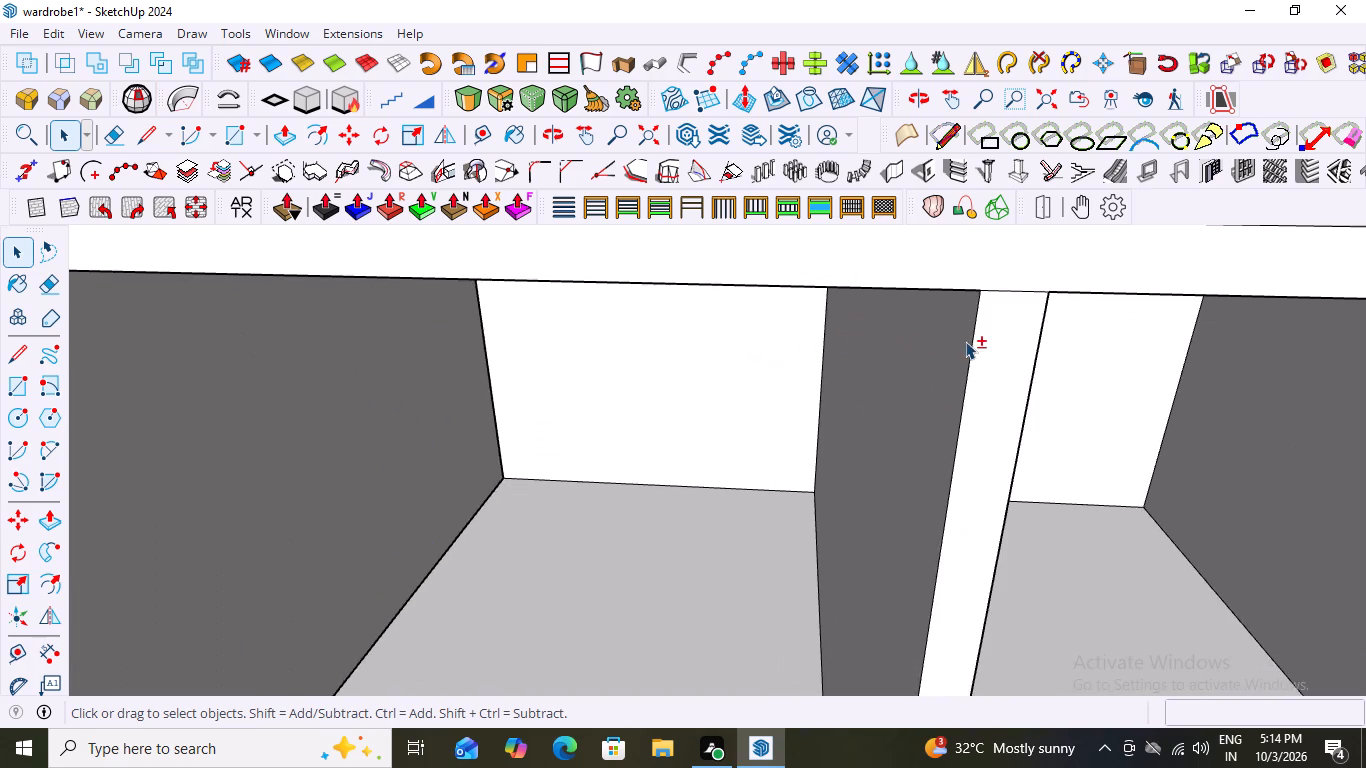
pyautogui.keyDown('shift'); pyautogui.scroll(2, 965, 341); pyautogui.keyUp('shift')
pyautogui.keyDown('shift'); pyautogui.scroll(-3, 971, 350); pyautogui.keyUp('shift')
pyautogui.keyDown('shift'); pyautogui.scroll(1, 1016, 303); pyautogui.keyUp('shift')
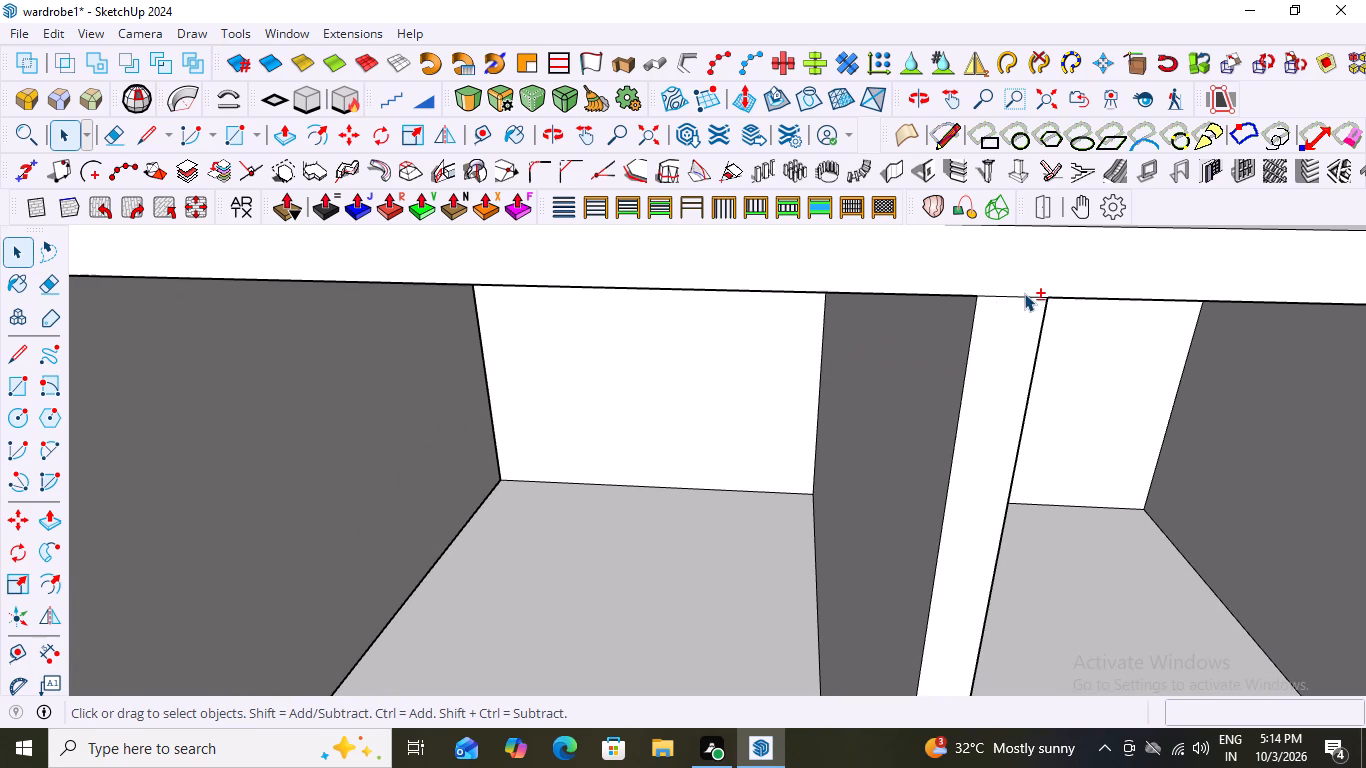
pyautogui.keyDown('shift'); pyautogui.click(1024, 295); pyautogui.keyUp('shift')
pyautogui.keyDown('shift'); pyautogui.scroll(-18, 960, 314); pyautogui.keyUp('shift')
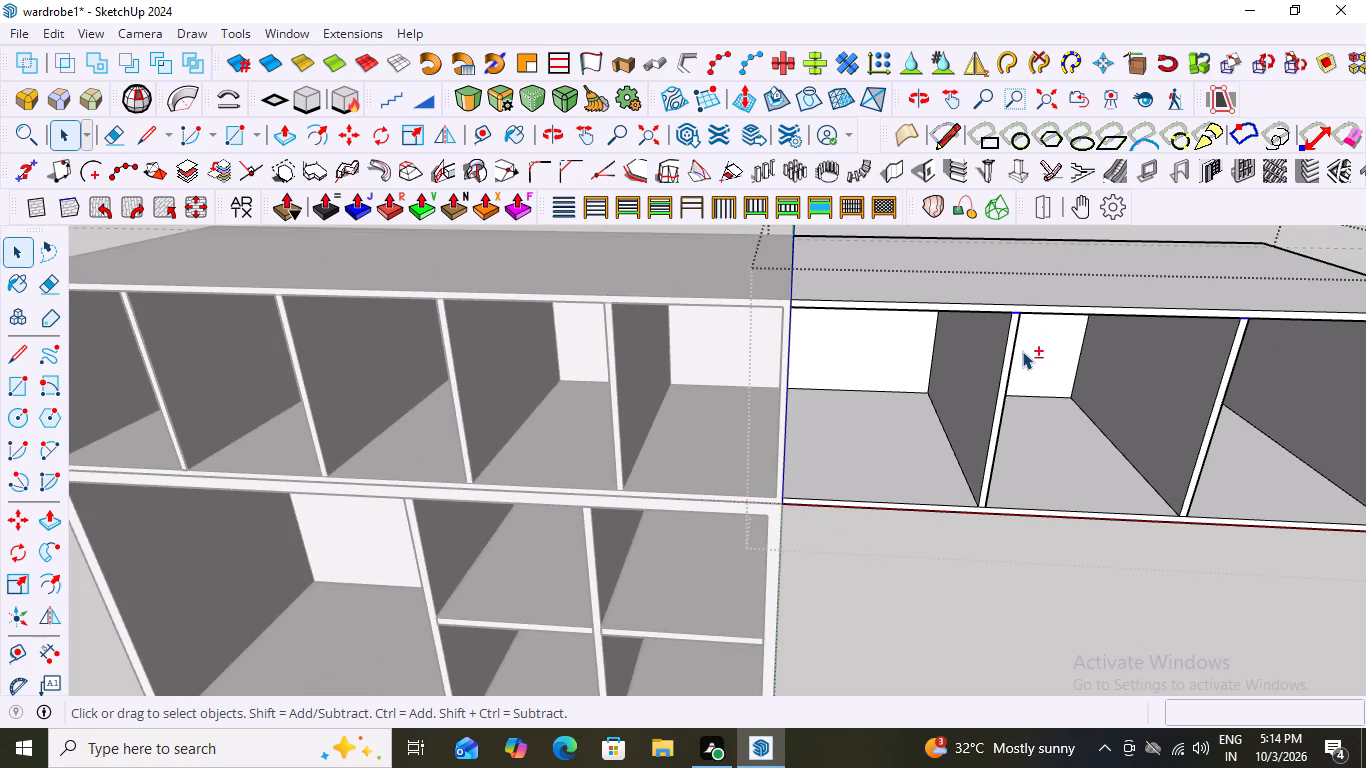
pyautogui.keyDown('shift'); pyautogui.scroll(13, 987, 524); pyautogui.keyUp('shift')
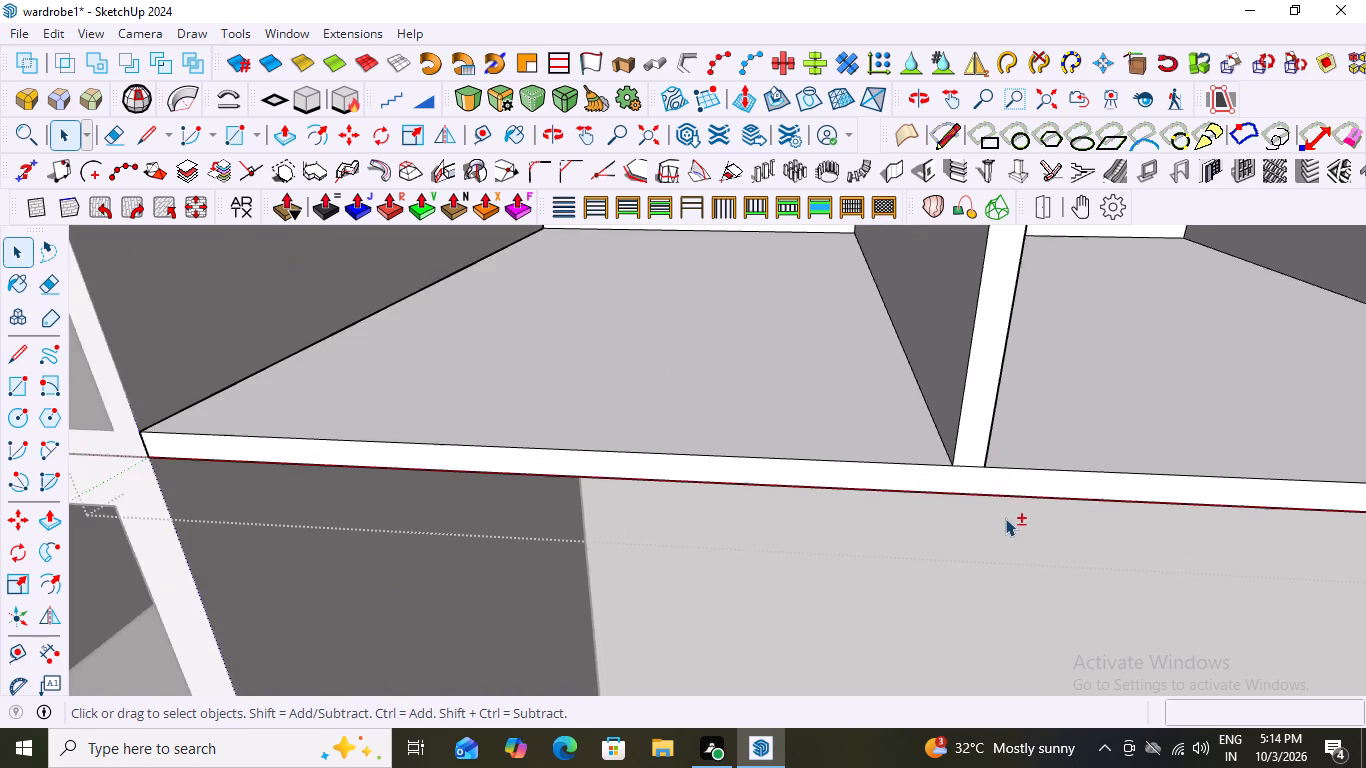
pyautogui.keyDown('shift'); pyautogui.scroll(6, 982, 490); pyautogui.keyUp('shift')
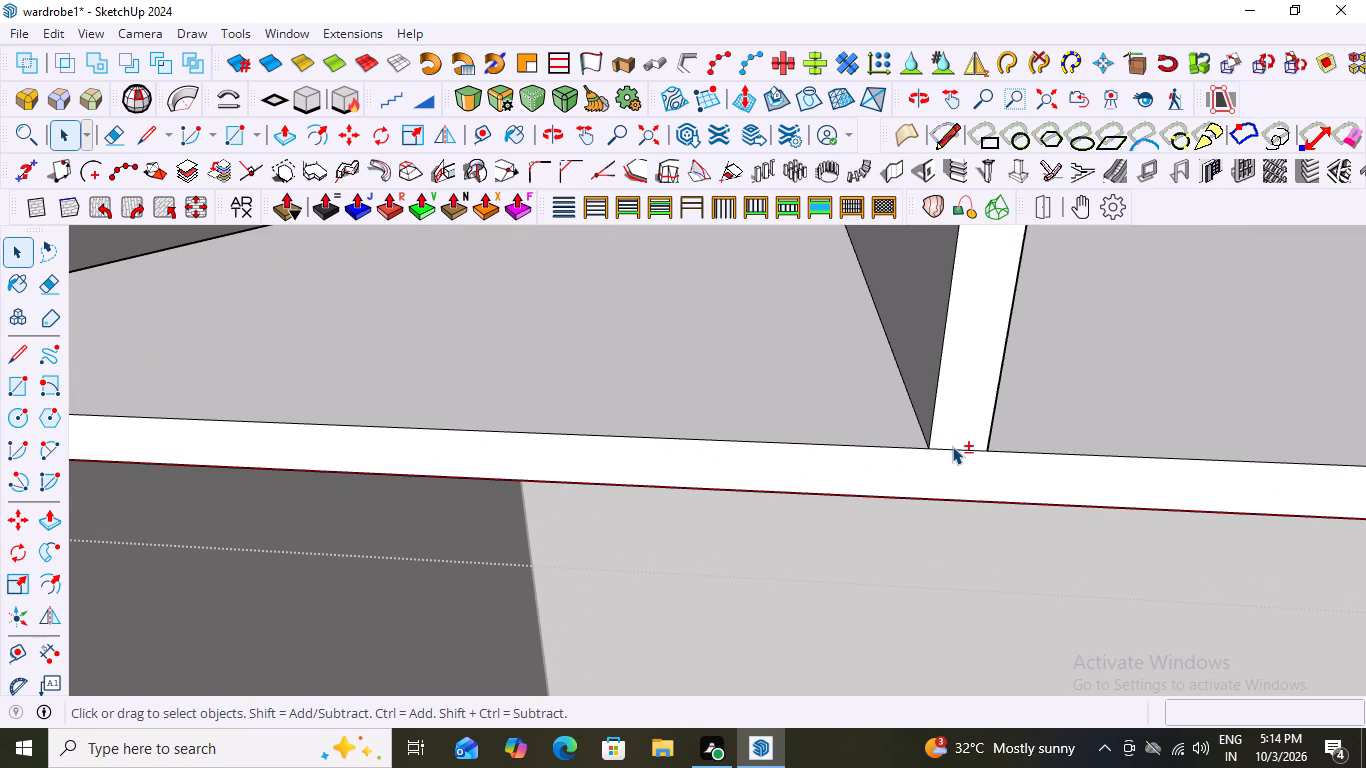
pyautogui.keyDown('shift'); pyautogui.click(952, 446); pyautogui.keyUp('shift')
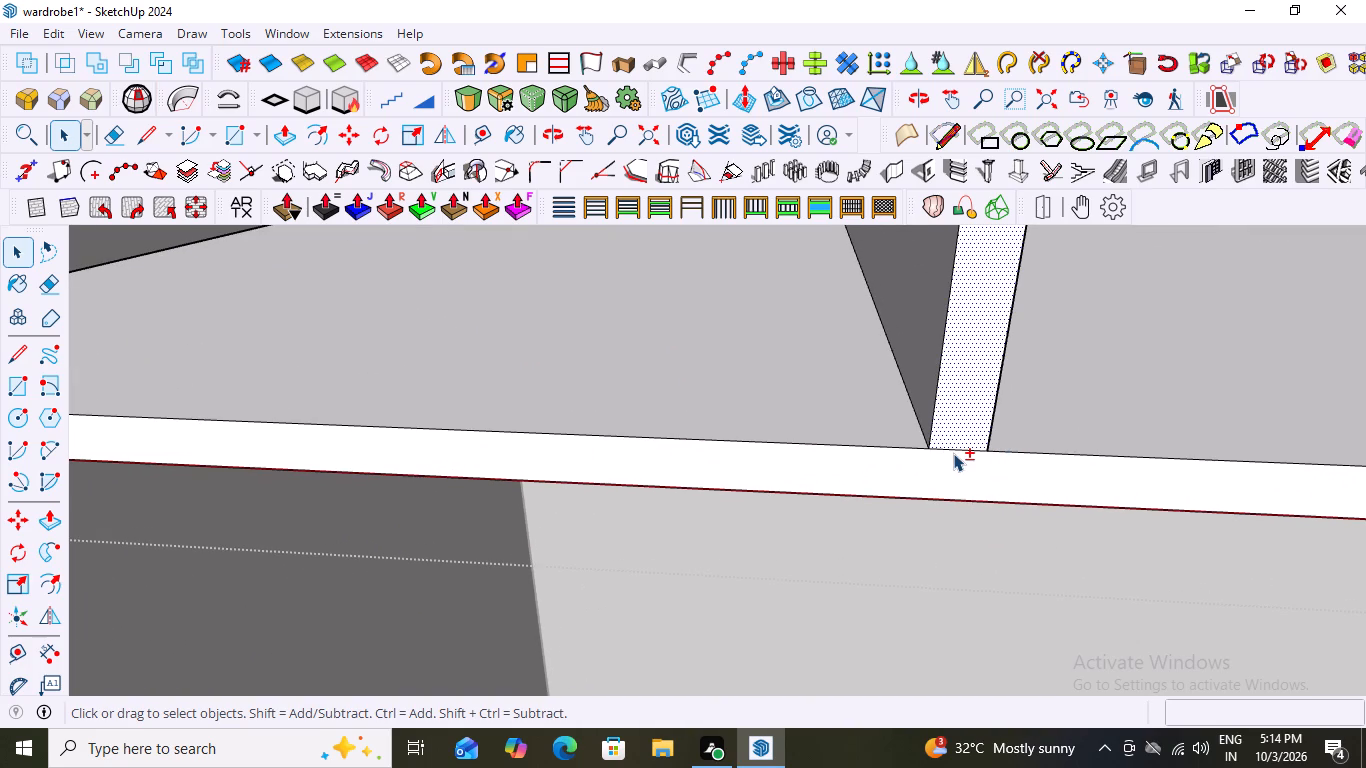
pyautogui.keyDown('shift'); pyautogui.click(955, 449); pyautogui.keyUp('shift')
pyautogui.keyDown('shift'); pyautogui.click(978, 410); pyautogui.keyUp('shift')
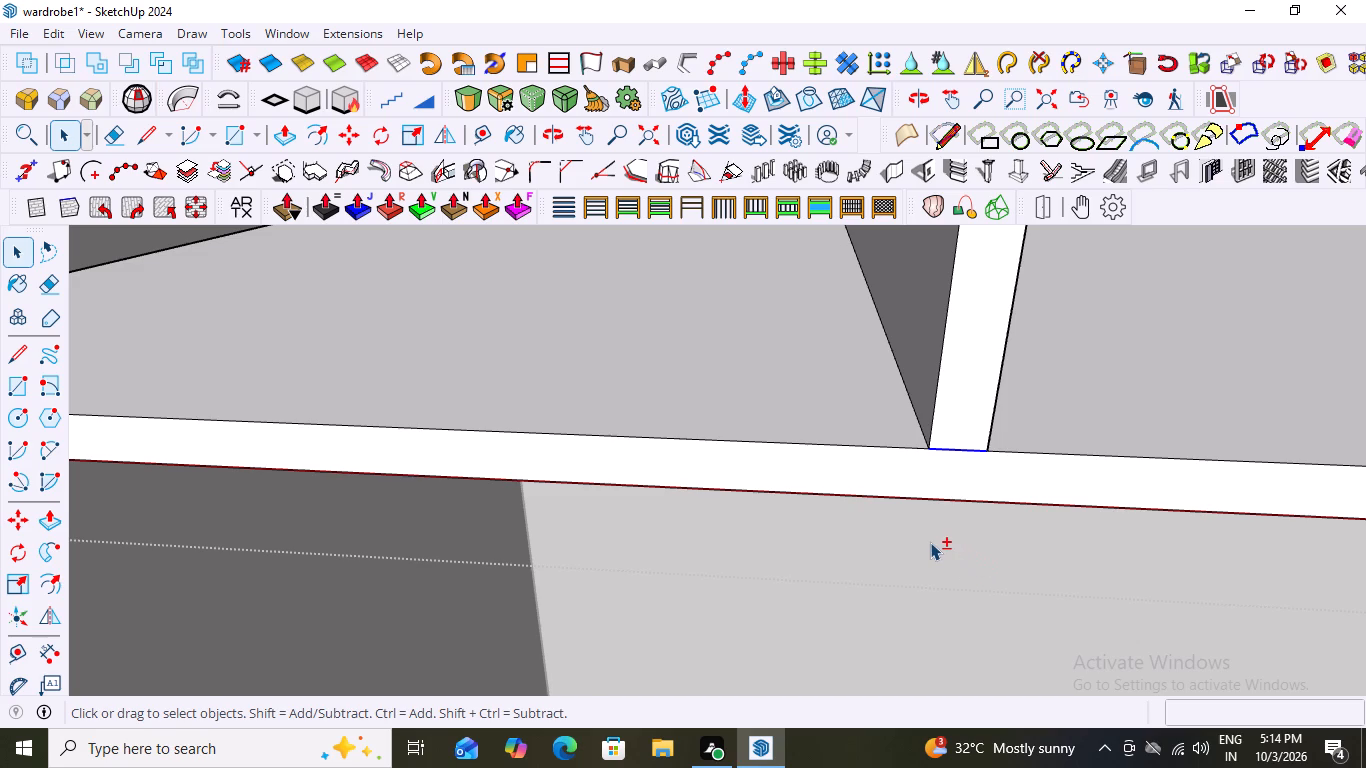
pyautogui.keyDown('shift'); pyautogui.scroll(-19, 930, 542); pyautogui.keyUp('shift')
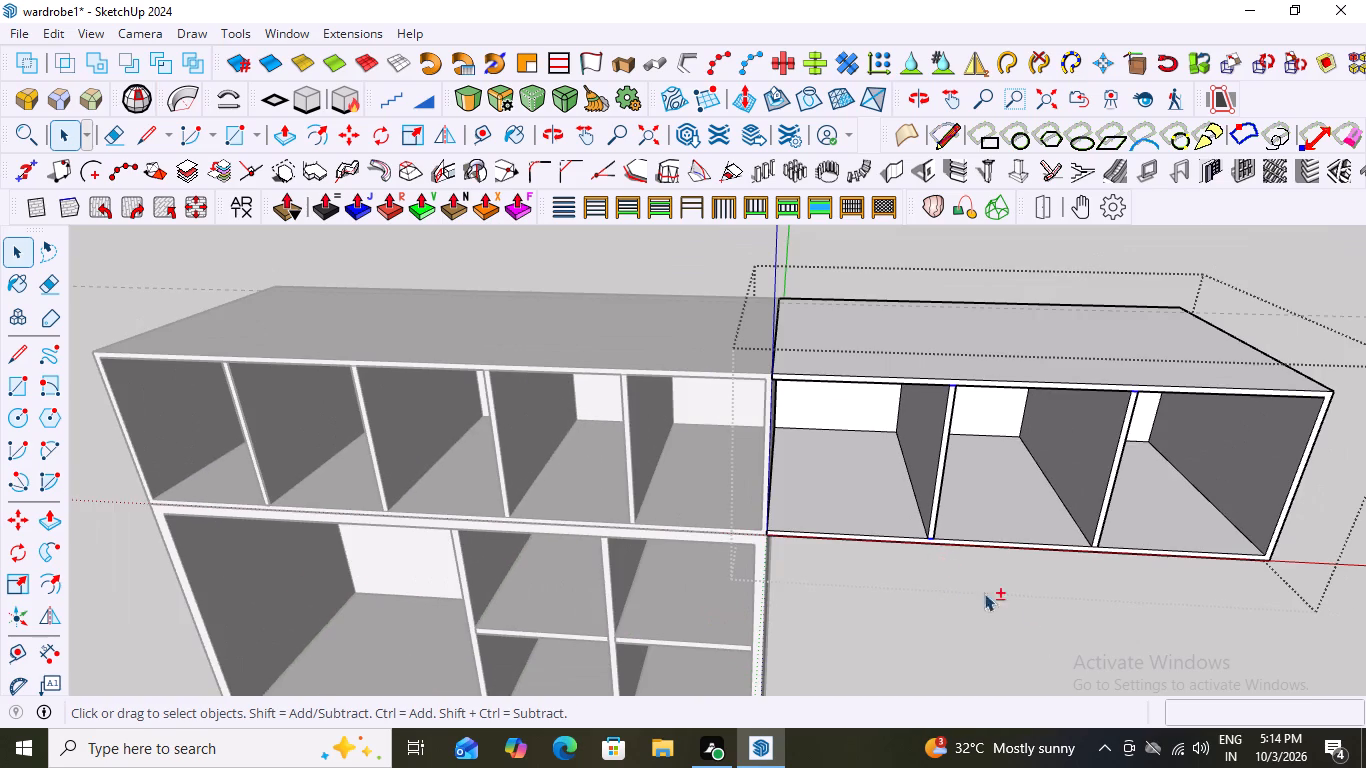
pyautogui.keyDown('shift'); pyautogui.scroll(5, 1110, 599); pyautogui.keyUp('shift')
pyautogui.keyDown('shift'); pyautogui.scroll(20, 1077, 537); pyautogui.keyUp('shift')
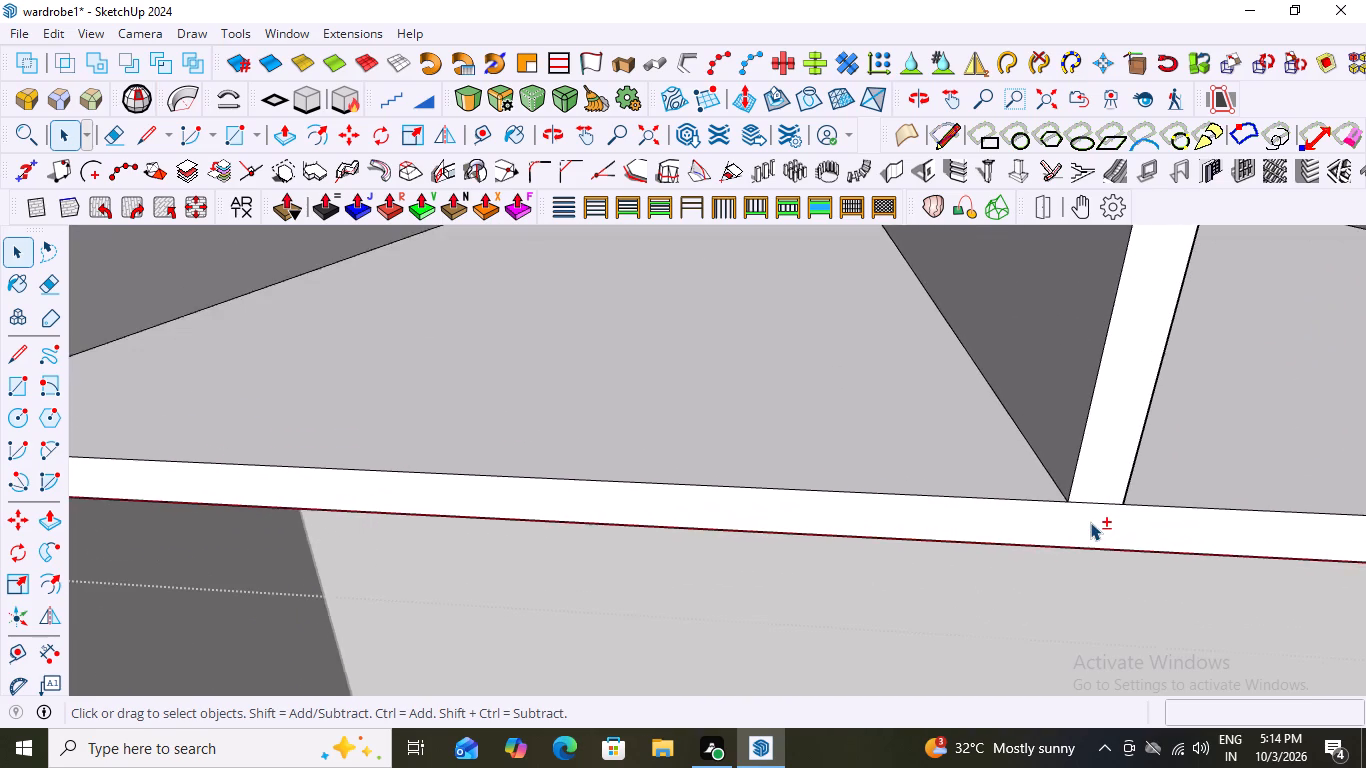
pyautogui.keyDown('shift'); pyautogui.scroll(9, 1090, 522); pyautogui.keyUp('shift')
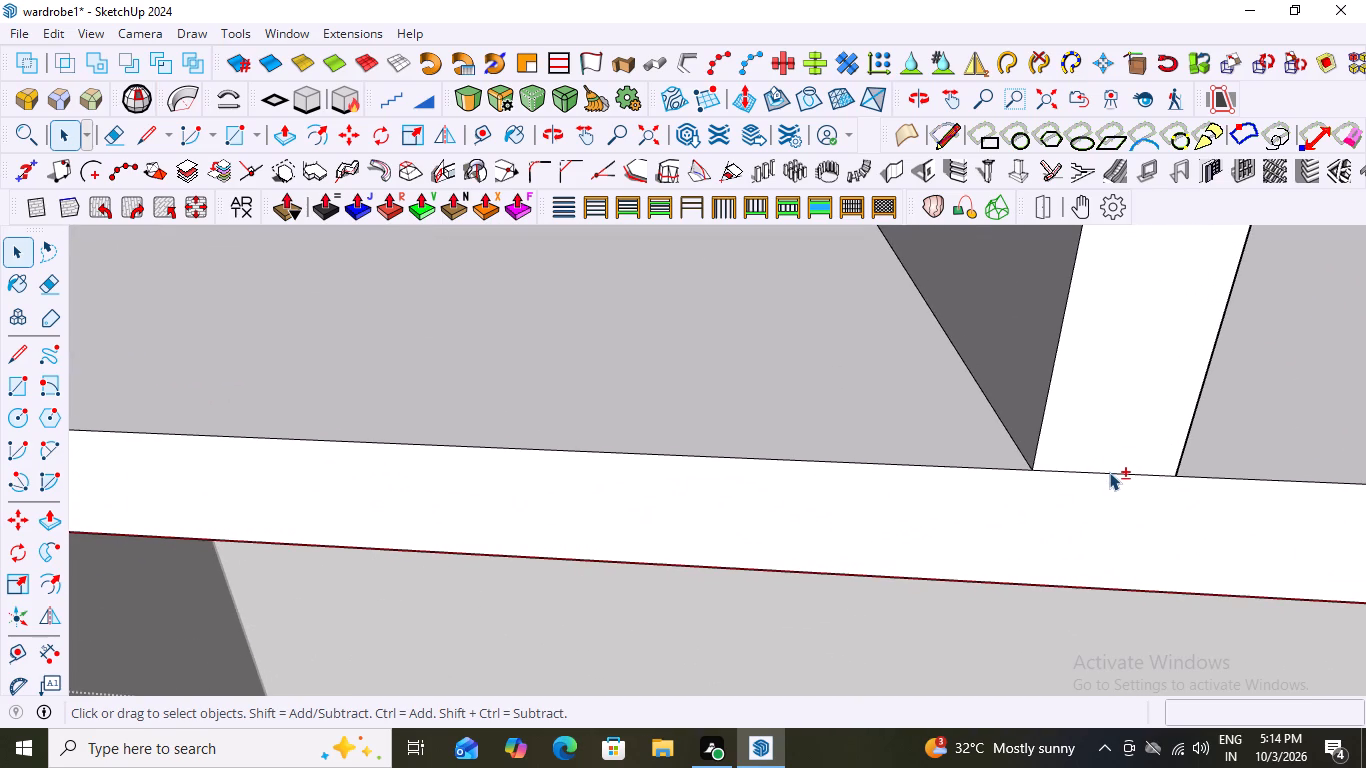
pyautogui.keyDown('shift'); pyautogui.click(1109, 472); pyautogui.keyUp('shift')
pyautogui.keyDown('shift'); pyautogui.scroll(-20, 1082, 432); pyautogui.keyUp('shift')
pyautogui.keyDown('shift'); pyautogui.scroll(-1, 1082, 432); pyautogui.keyUp('shift')
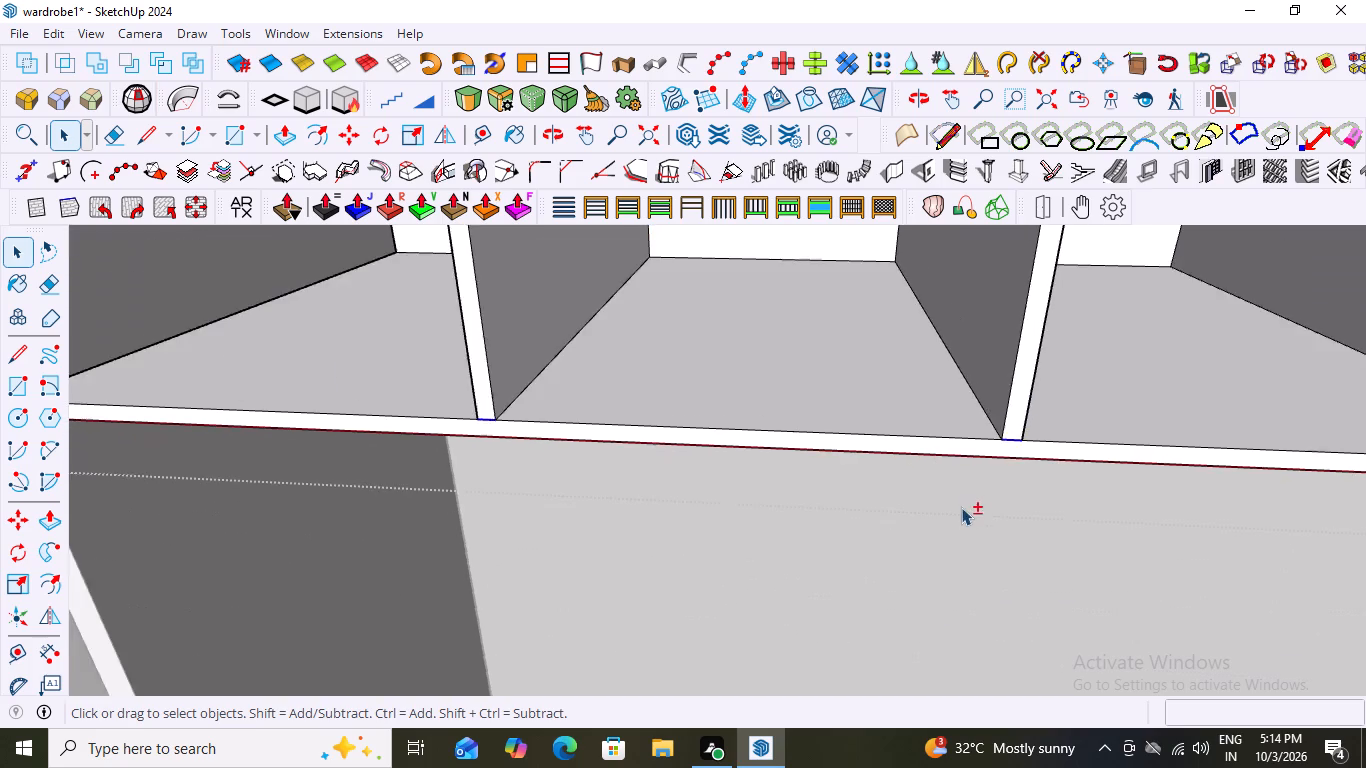
pyautogui.keyDown('shift'); pyautogui.scroll(-8, 961, 507); pyautogui.keyUp('shift')
pyautogui.keyDown('shift'); pyautogui.scroll(-12, 1185, 558); pyautogui.keyUp('shift')
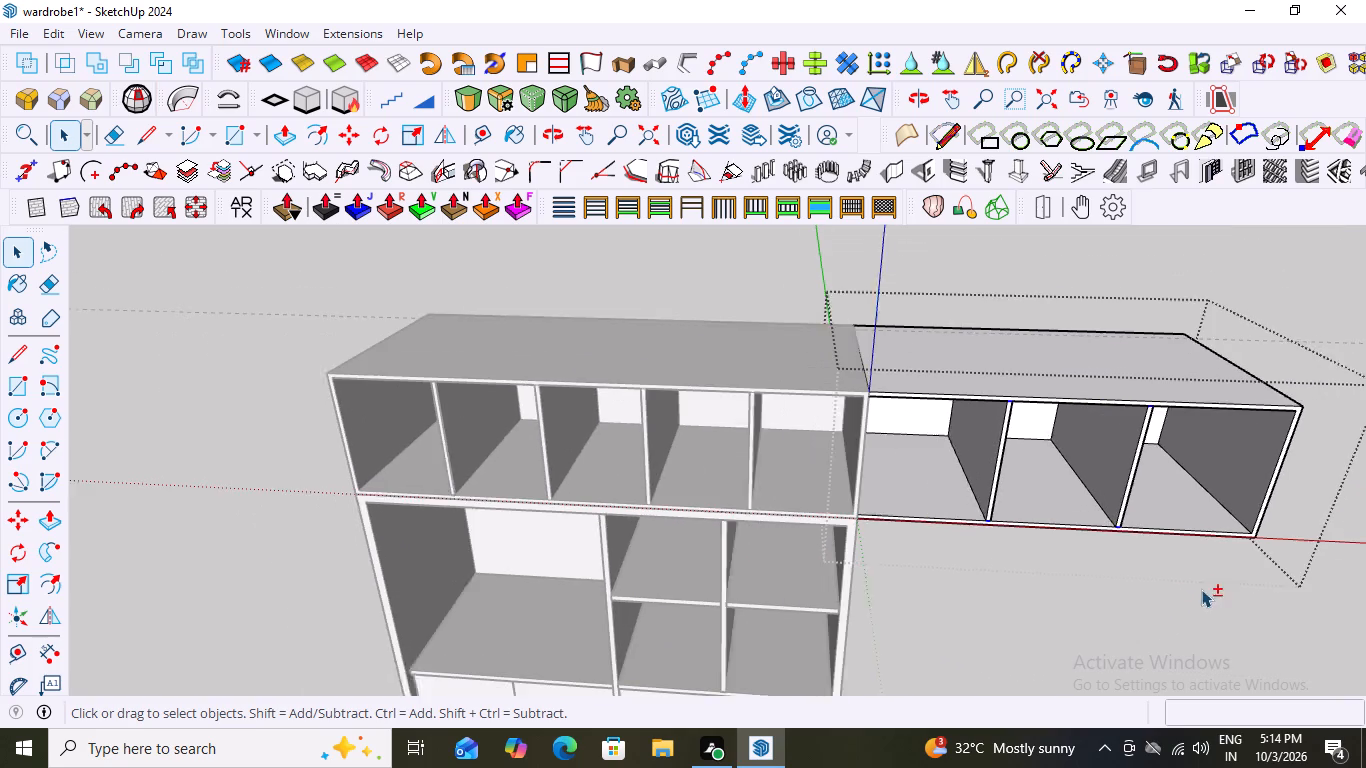
pyautogui.keyDown('shift'); pyautogui.scroll(1, 1113, 581); pyautogui.keyUp('shift')
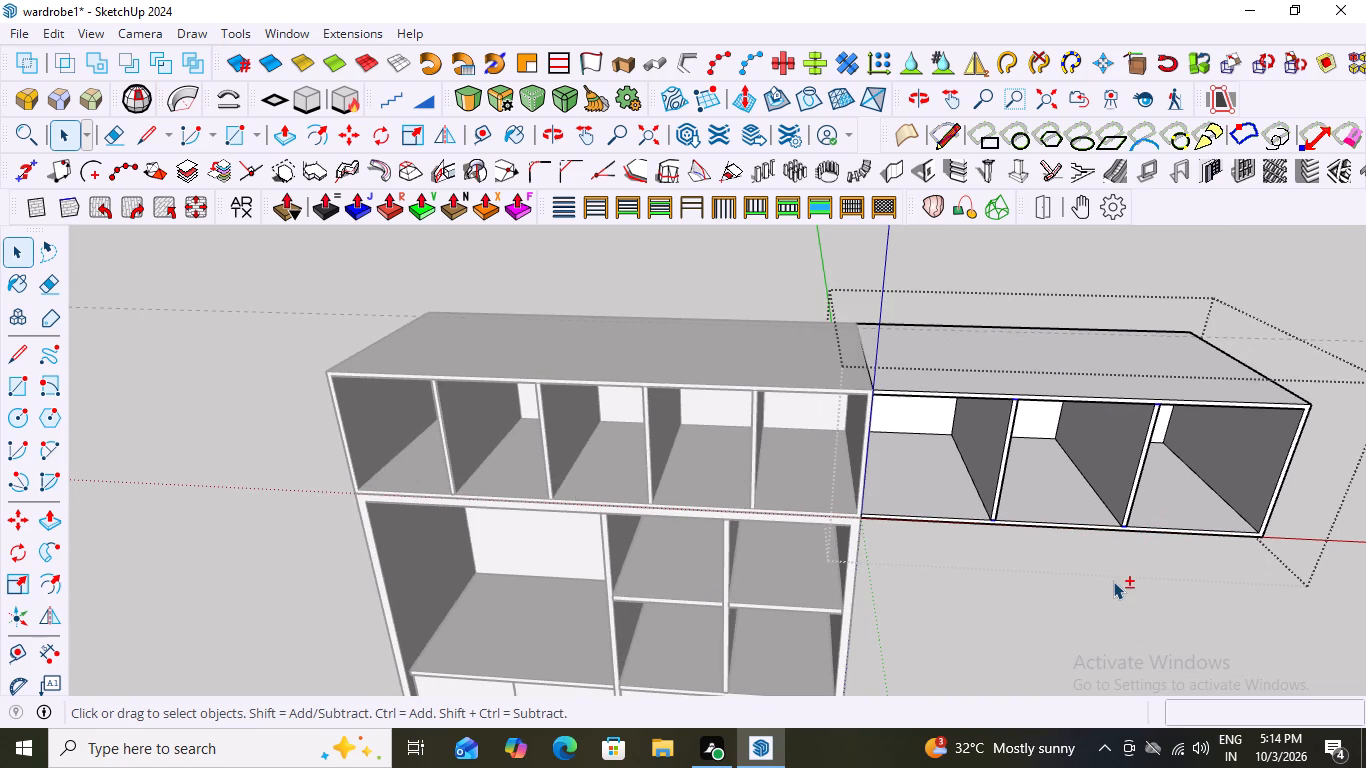
pyautogui.press('Delete')
pyautogui.scroll(3, 1158, 321)
pyautogui.scroll(3, 1179, 461)
pyautogui.scroll(2, 782, 448)
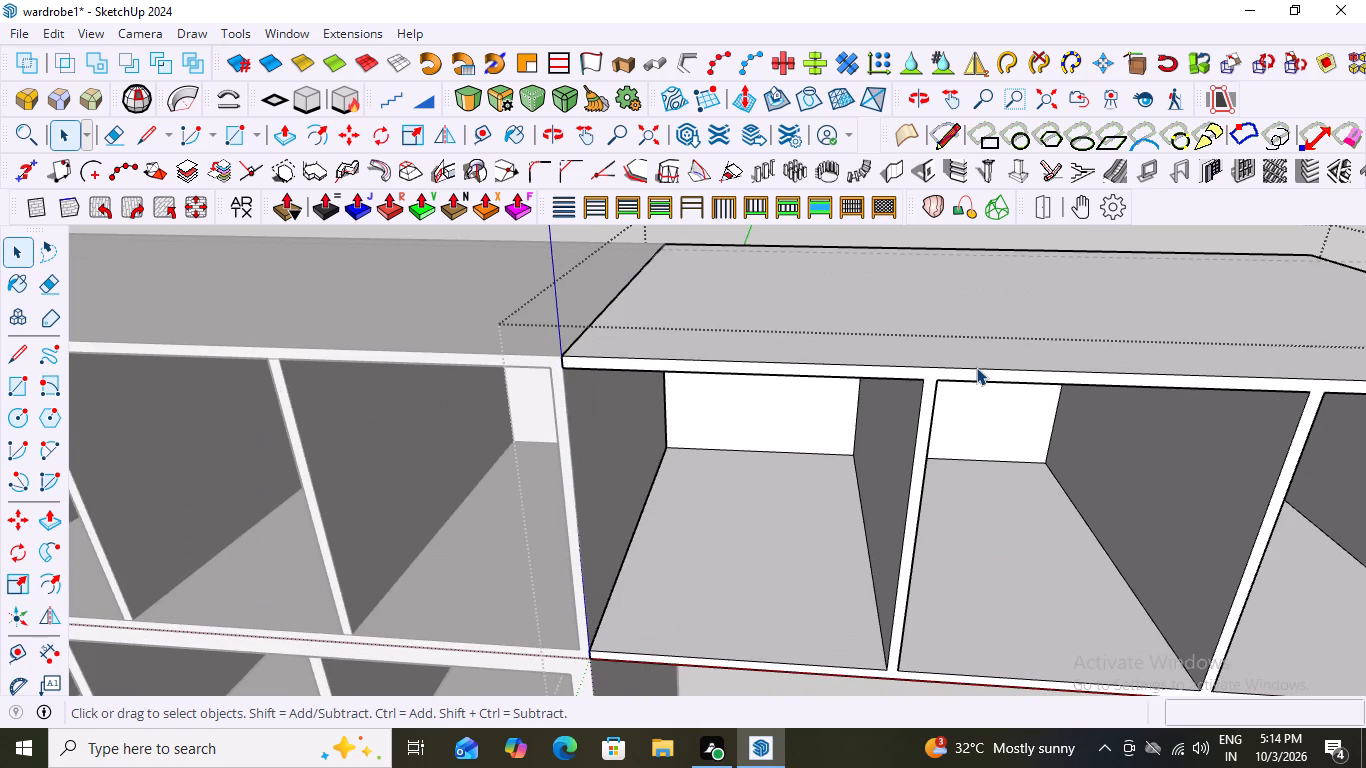
pyautogui.scroll(-10, 982, 367)
pyautogui.moveTo(876, 469); pyautogui.dragTo(882, 455, button='middle')
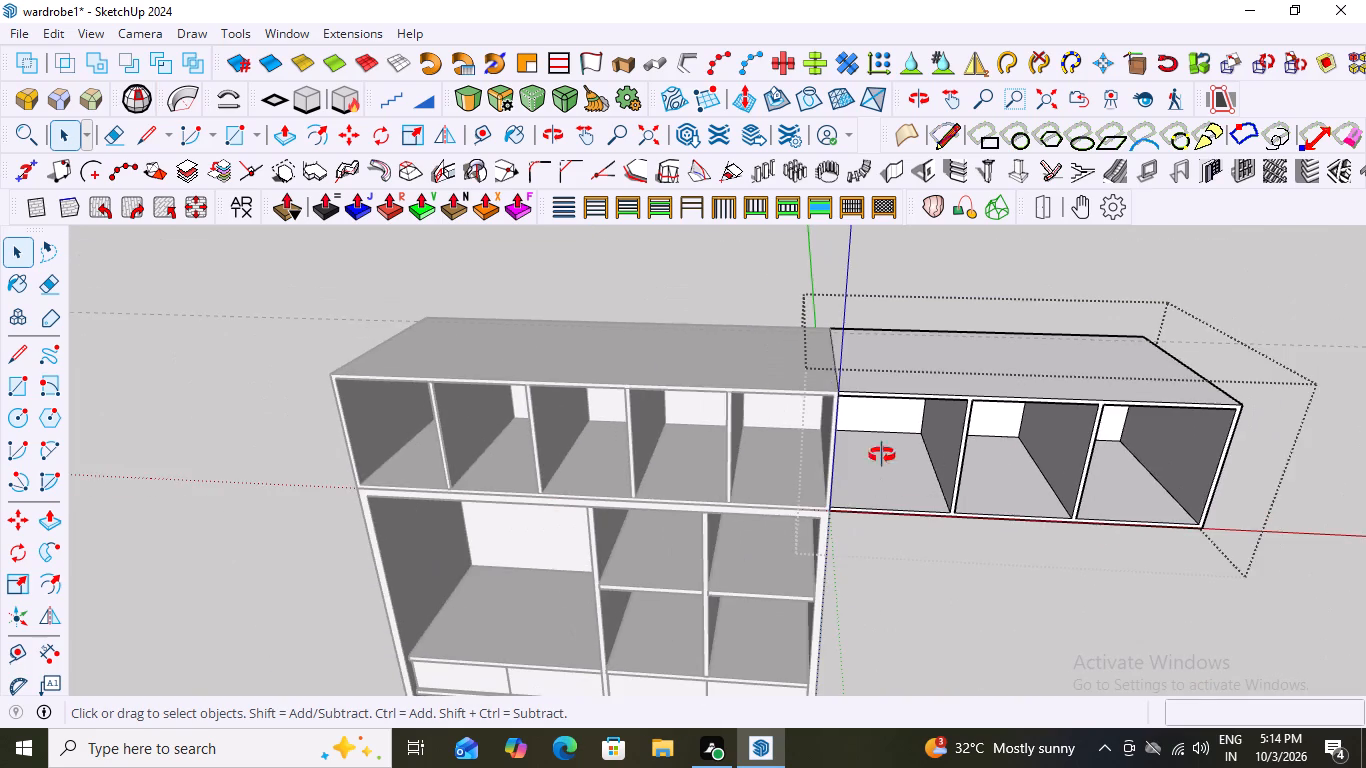
pyautogui.moveTo(882, 455); pyautogui.dragTo(901, 417, button='middle')
pyautogui.click(966, 564)
# Examine the joint where the two lofts' top panels and shared side panel meet, and view the wardrobe from its side.
pyautogui.scroll(3, 849, 365)
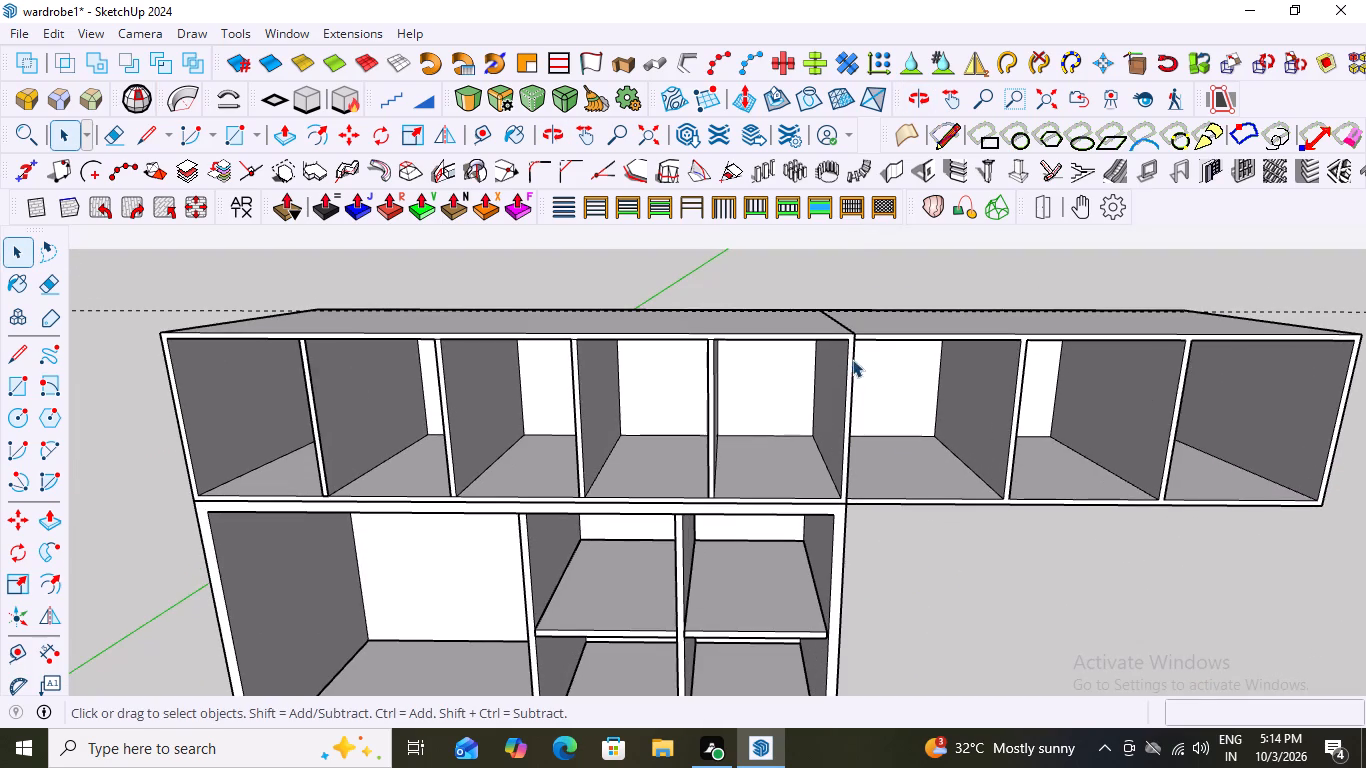
pyautogui.moveTo(863, 365); pyautogui.dragTo(777, 461, button='middle')
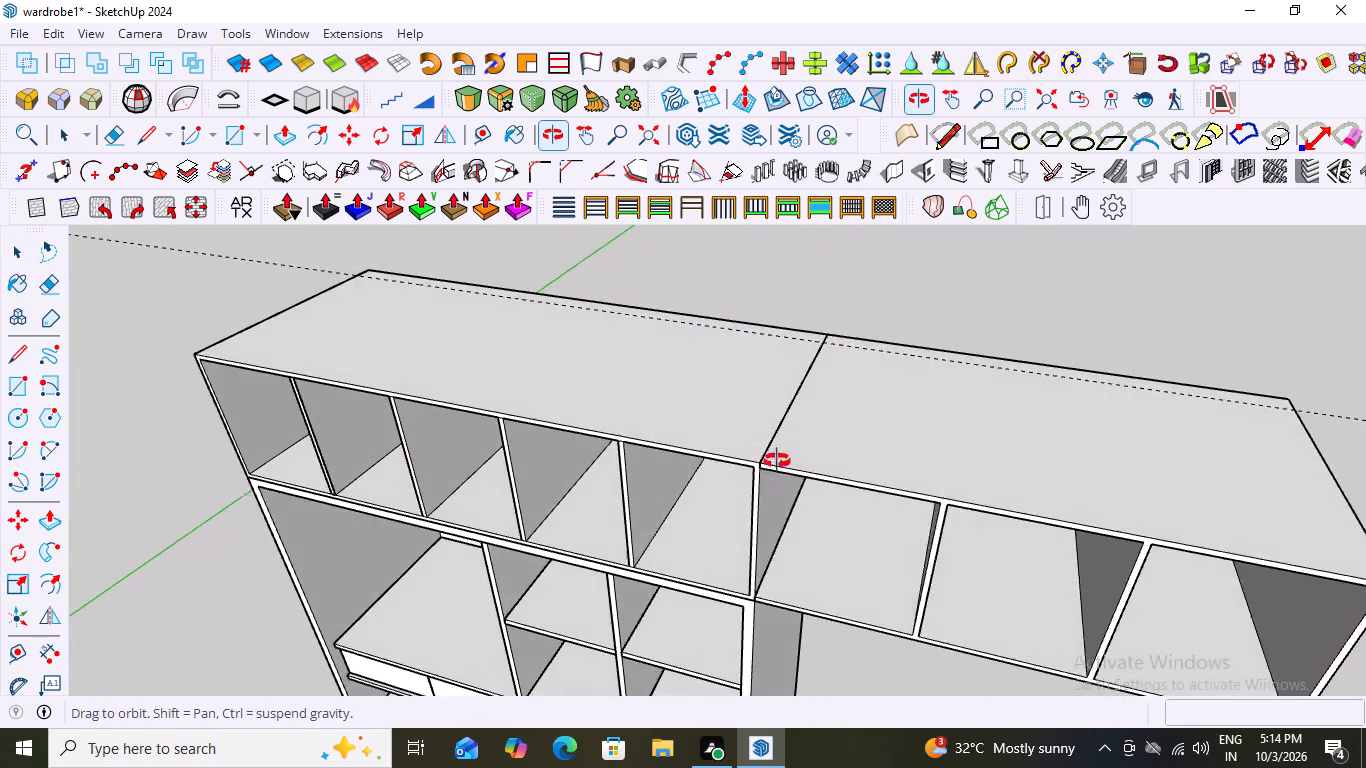
pyautogui.moveTo(777, 461); pyautogui.dragTo(822, 448, button='middle')
pyautogui.scroll(20, 811, 462)
pyautogui.scroll(3, 811, 462)
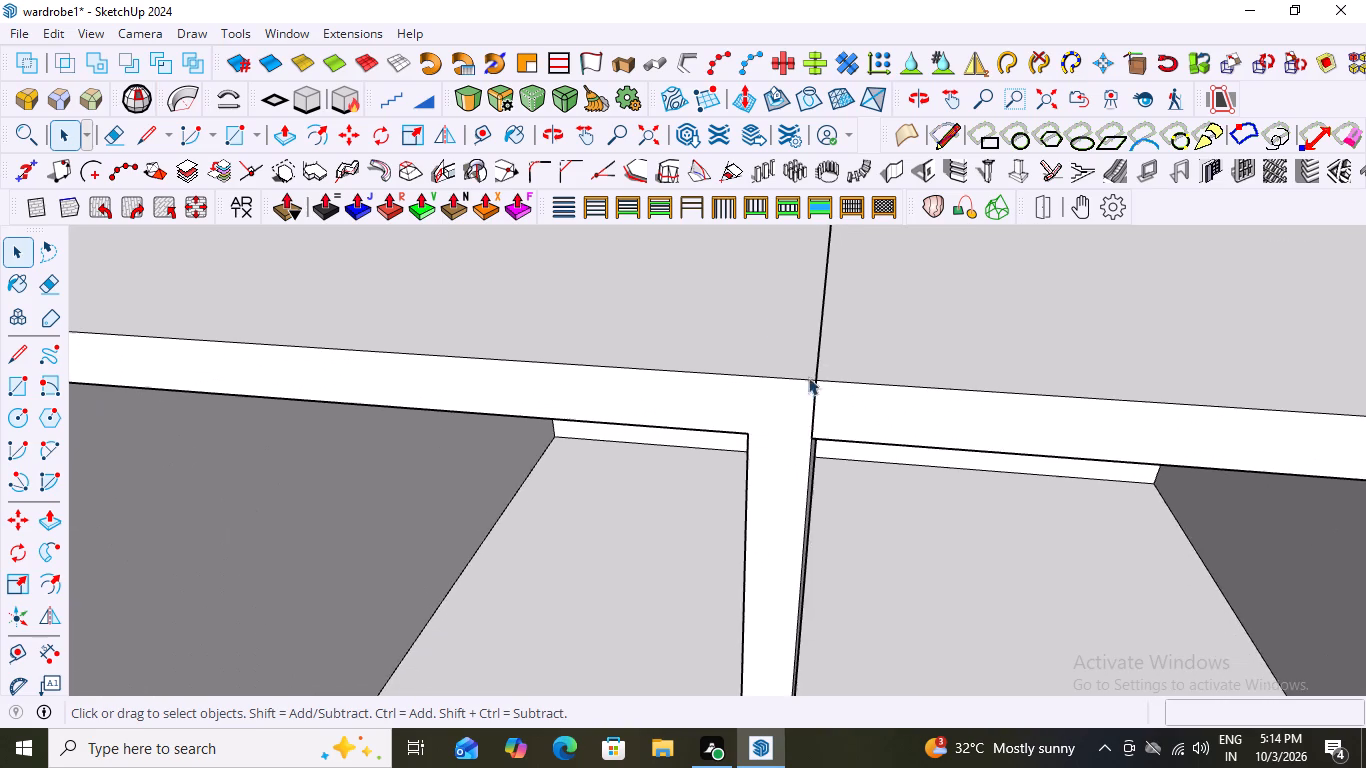
pyautogui.scroll(5, 808, 377)
pyautogui.scroll(-15, 911, 444)
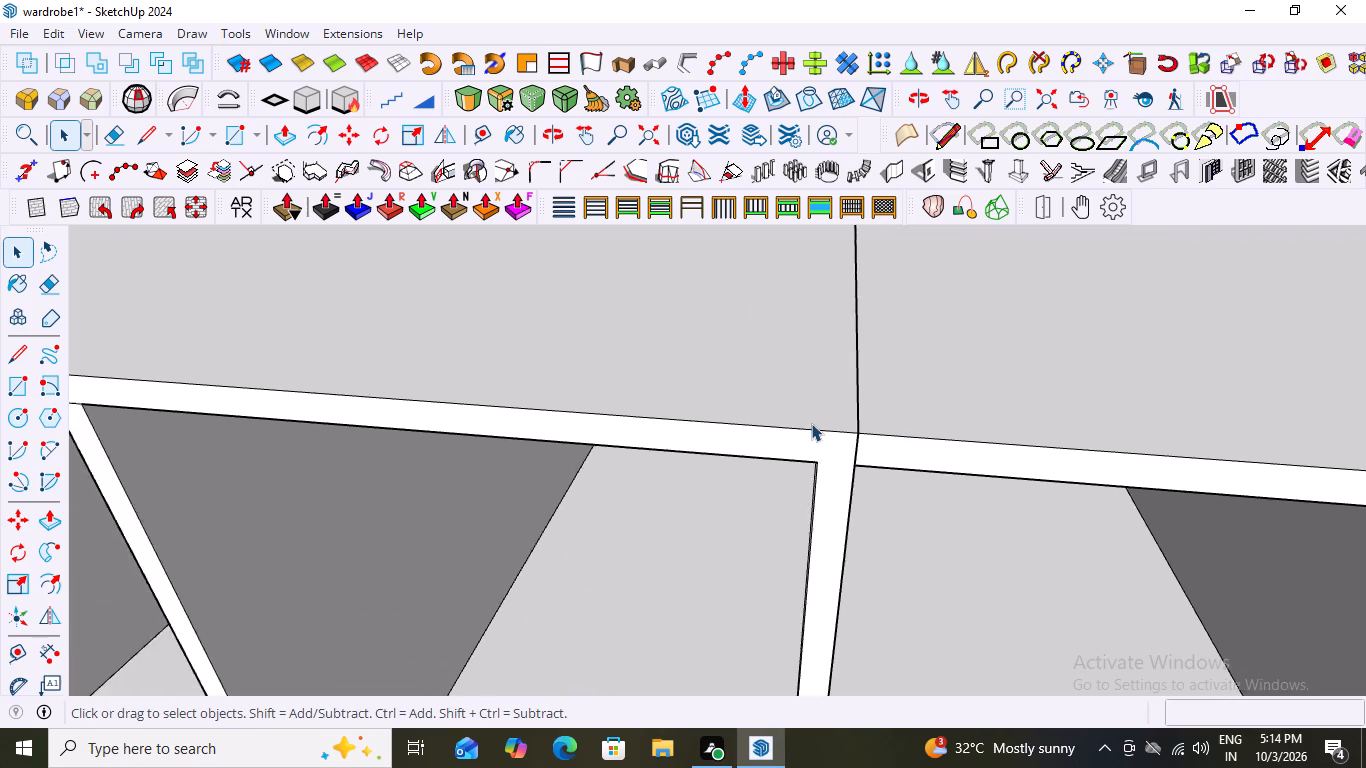
pyautogui.scroll(-20, 811, 423)
pyautogui.scroll(-4, 811, 423)
pyautogui.moveTo(1175, 546); pyautogui.dragTo(1012, 457, button='middle')
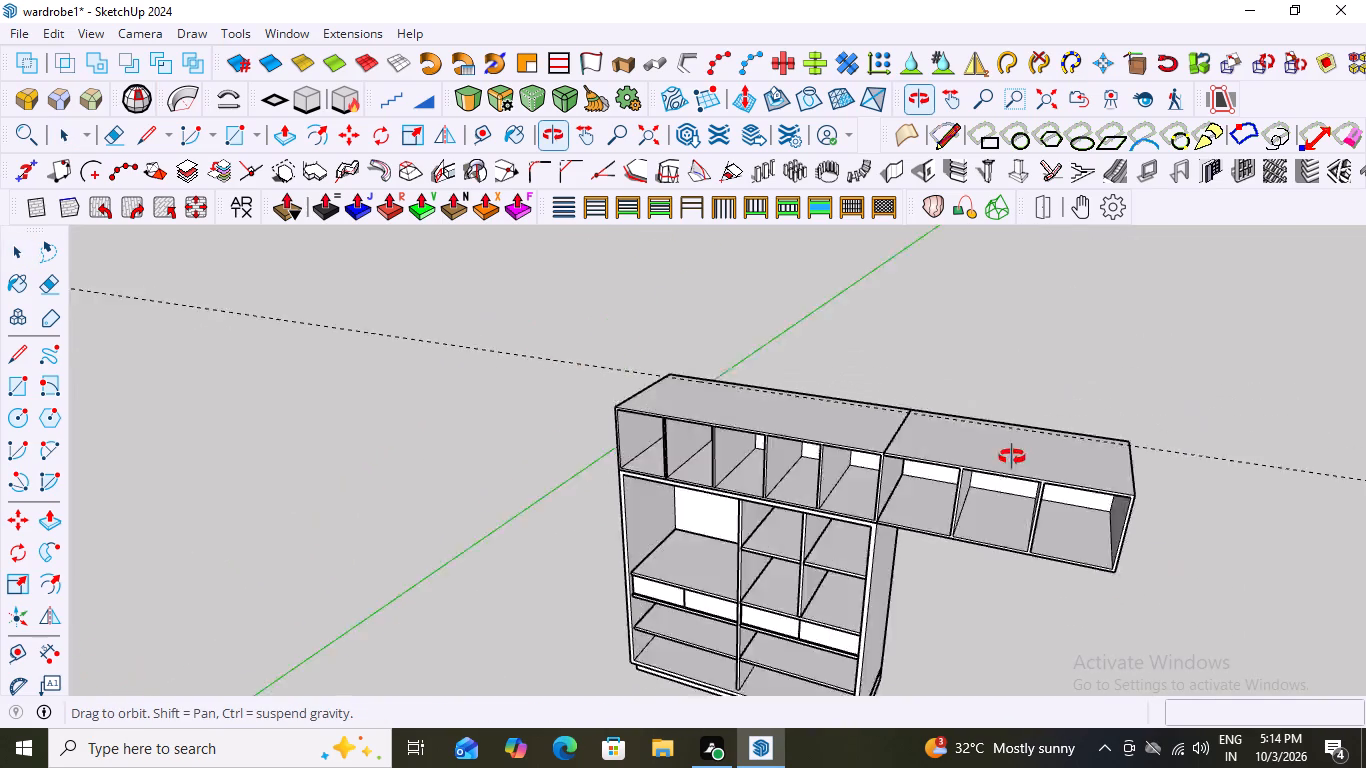
pyautogui.moveTo(1012, 457); pyautogui.dragTo(836, 509, button='middle')
pyautogui.moveTo(713, 382); pyautogui.dragTo(698, 444)
pyautogui.moveTo(695, 460); pyautogui.dragTo(688, 486)
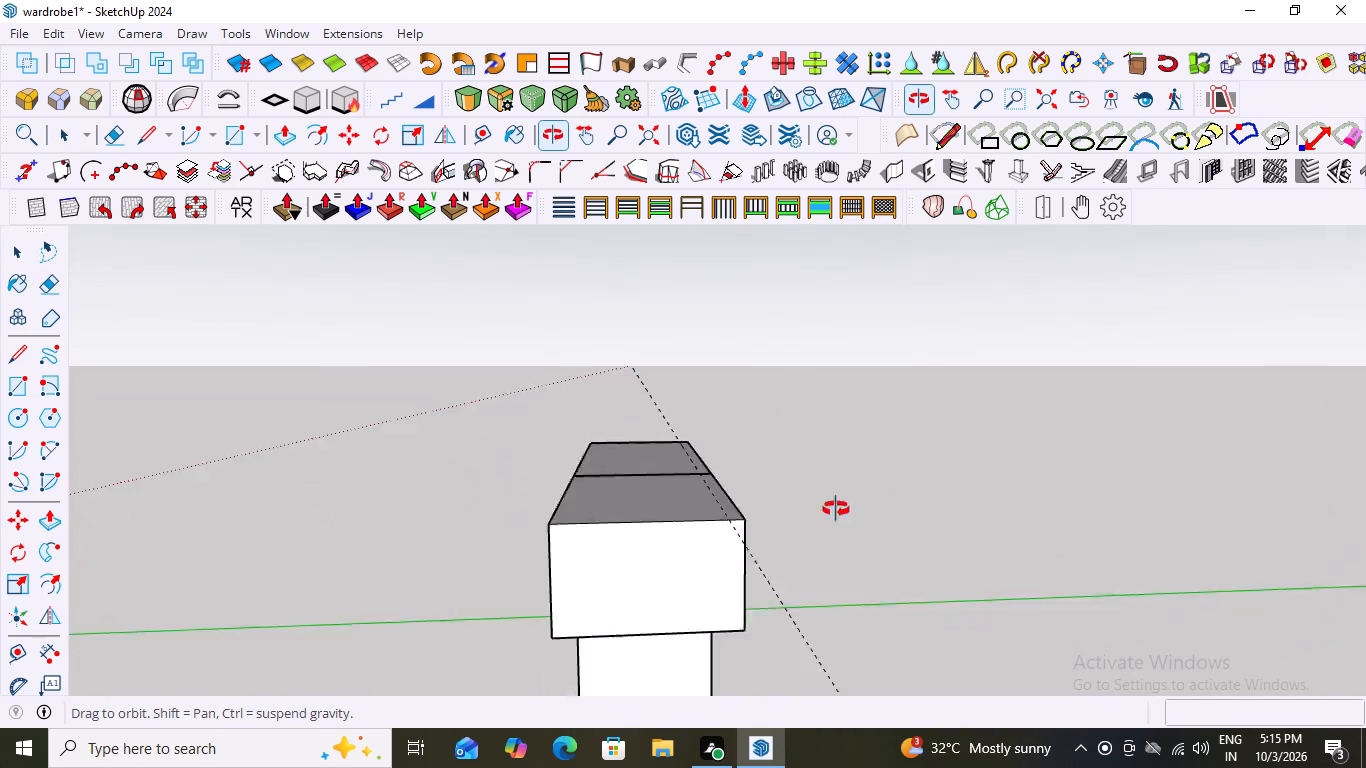
pyautogui.moveTo(836, 509); pyautogui.dragTo(1245, 515, button='middle')
pyautogui.scroll(-4, 1365, 767)
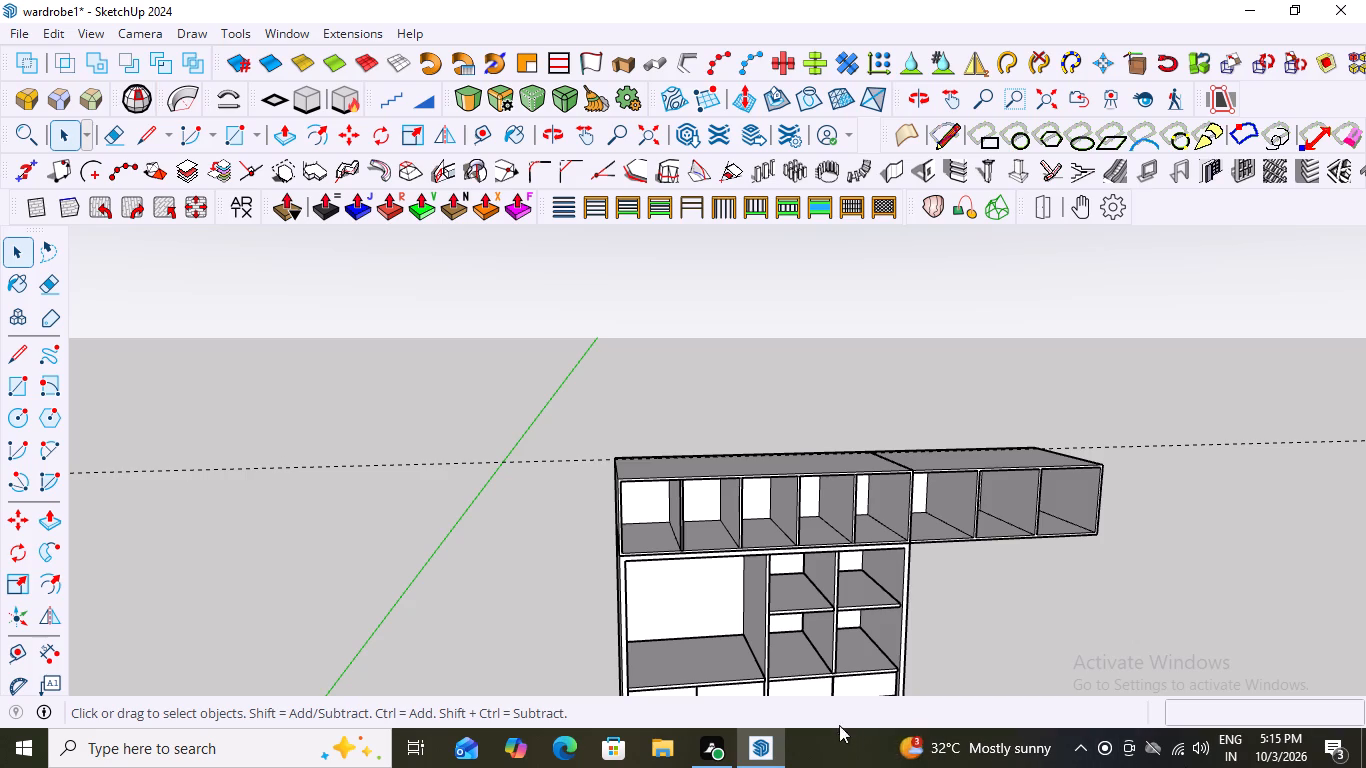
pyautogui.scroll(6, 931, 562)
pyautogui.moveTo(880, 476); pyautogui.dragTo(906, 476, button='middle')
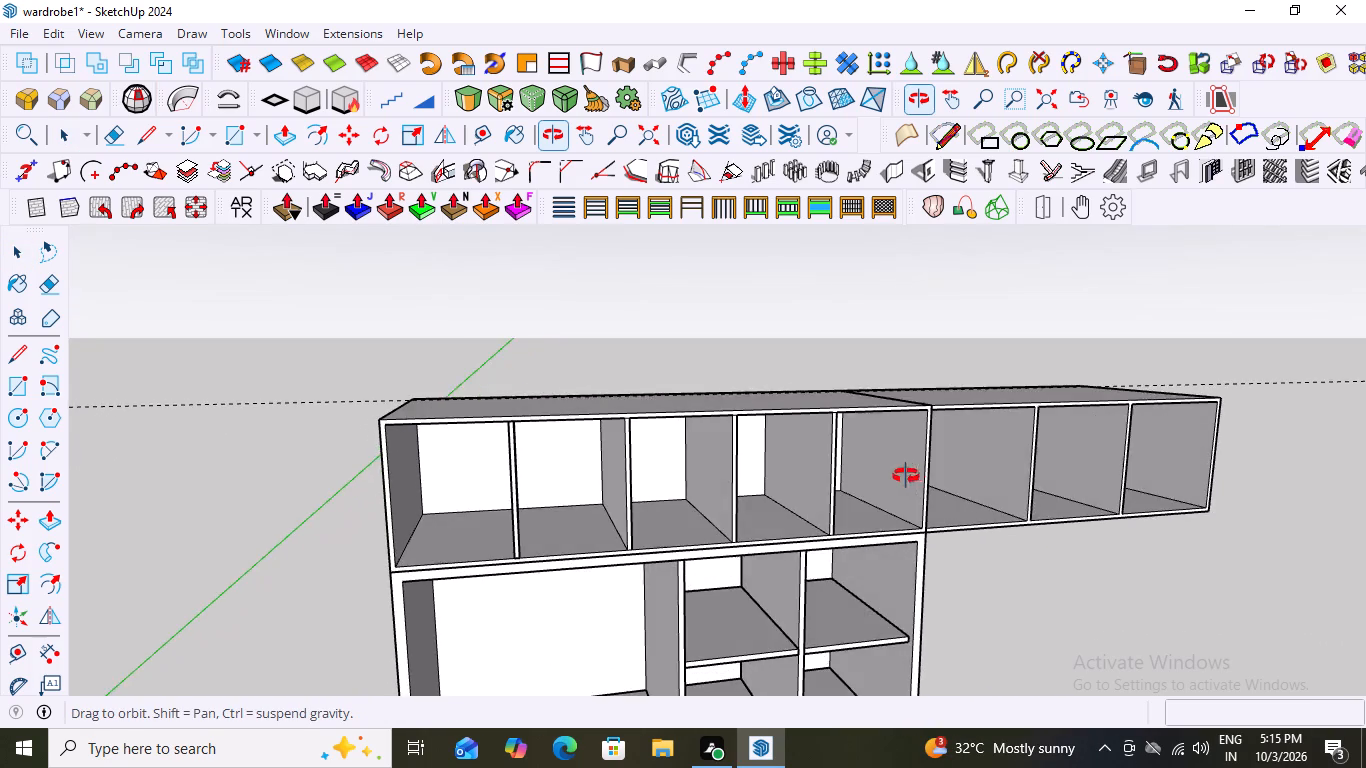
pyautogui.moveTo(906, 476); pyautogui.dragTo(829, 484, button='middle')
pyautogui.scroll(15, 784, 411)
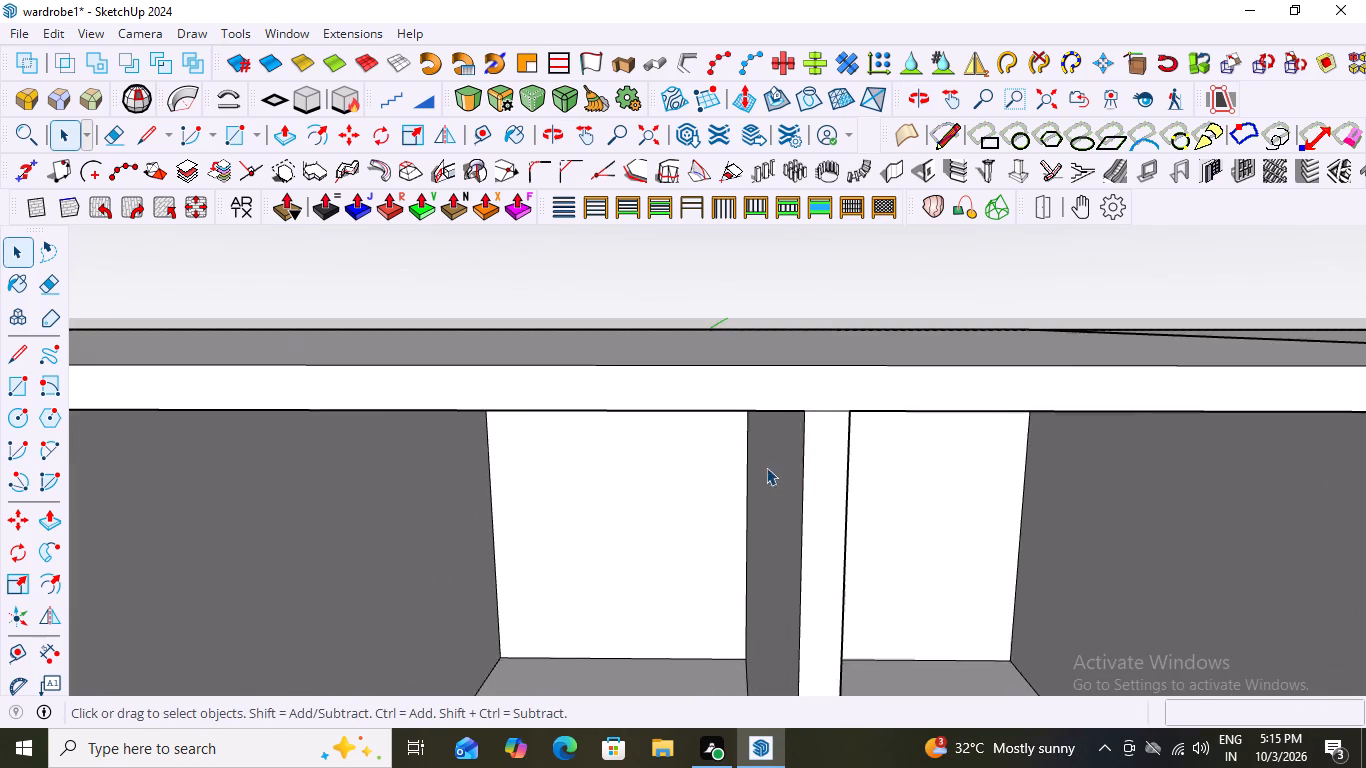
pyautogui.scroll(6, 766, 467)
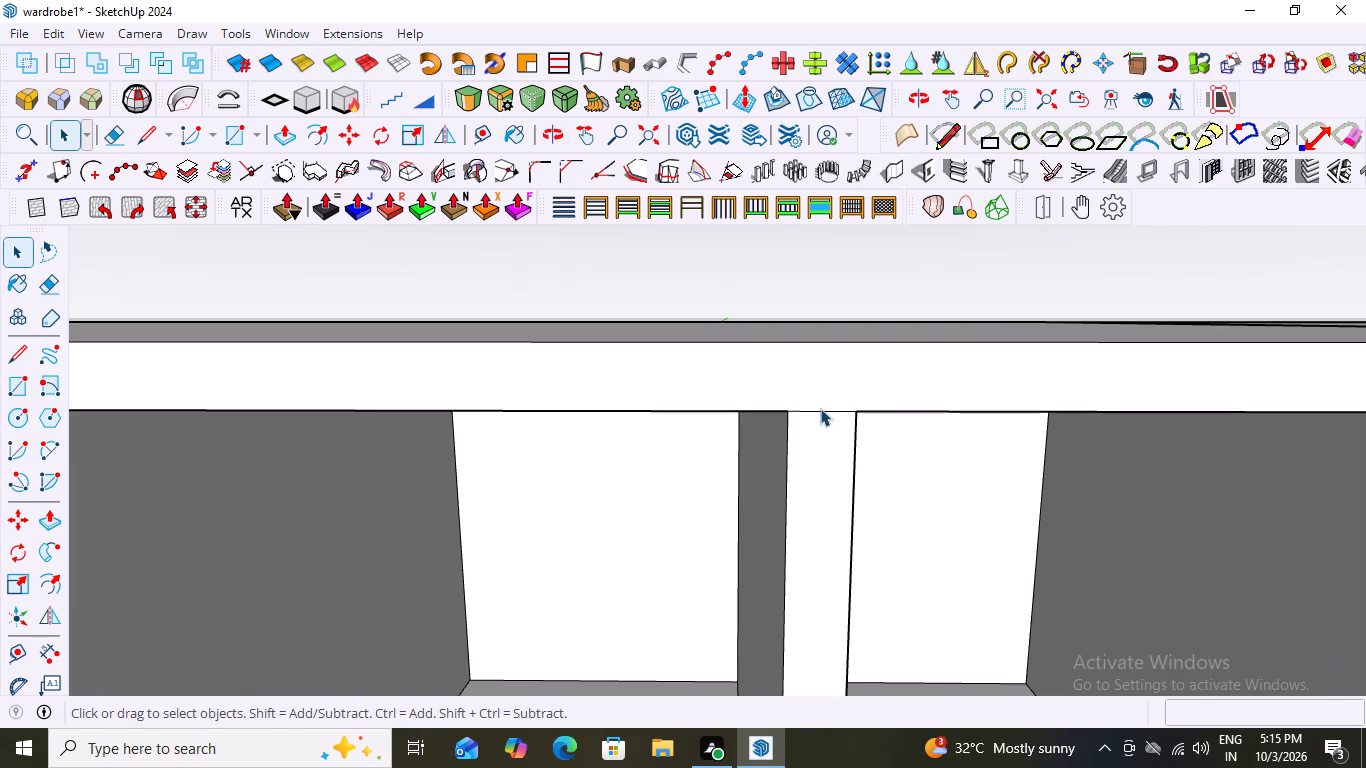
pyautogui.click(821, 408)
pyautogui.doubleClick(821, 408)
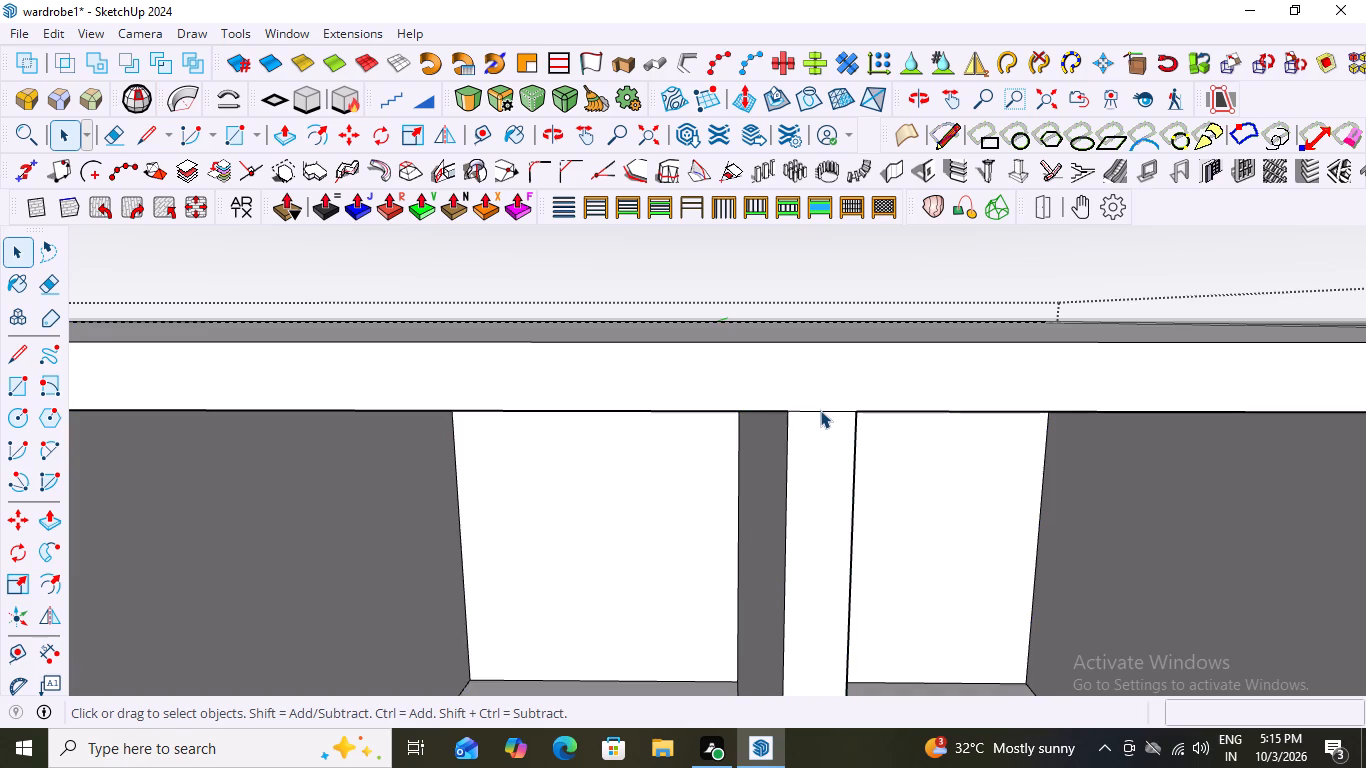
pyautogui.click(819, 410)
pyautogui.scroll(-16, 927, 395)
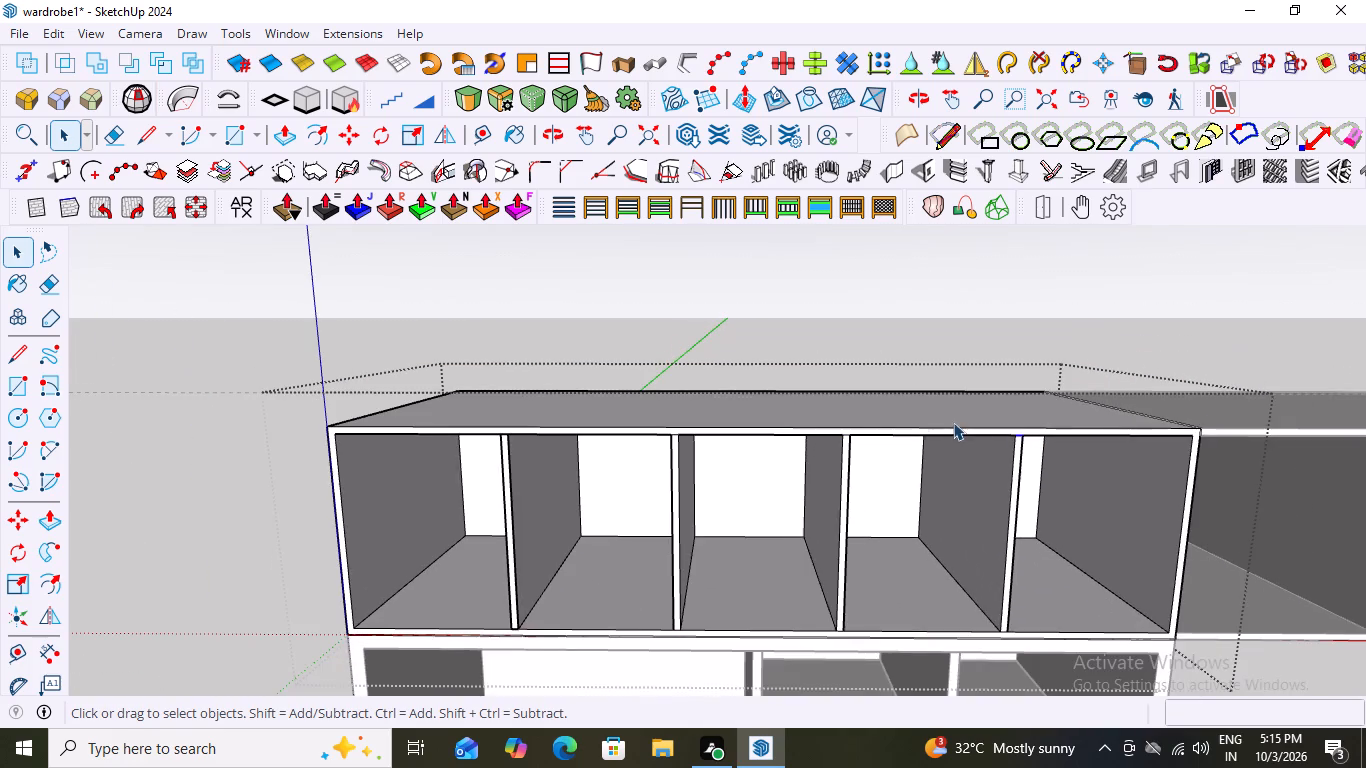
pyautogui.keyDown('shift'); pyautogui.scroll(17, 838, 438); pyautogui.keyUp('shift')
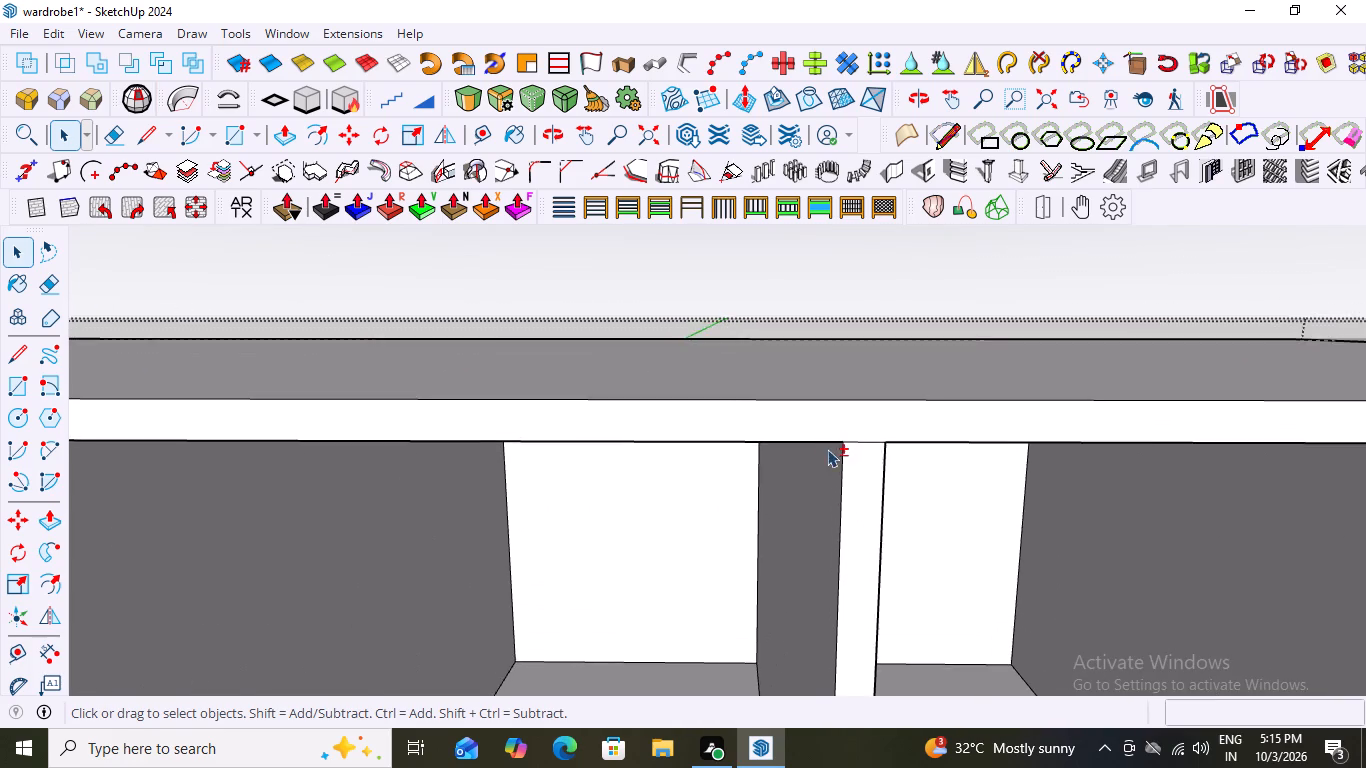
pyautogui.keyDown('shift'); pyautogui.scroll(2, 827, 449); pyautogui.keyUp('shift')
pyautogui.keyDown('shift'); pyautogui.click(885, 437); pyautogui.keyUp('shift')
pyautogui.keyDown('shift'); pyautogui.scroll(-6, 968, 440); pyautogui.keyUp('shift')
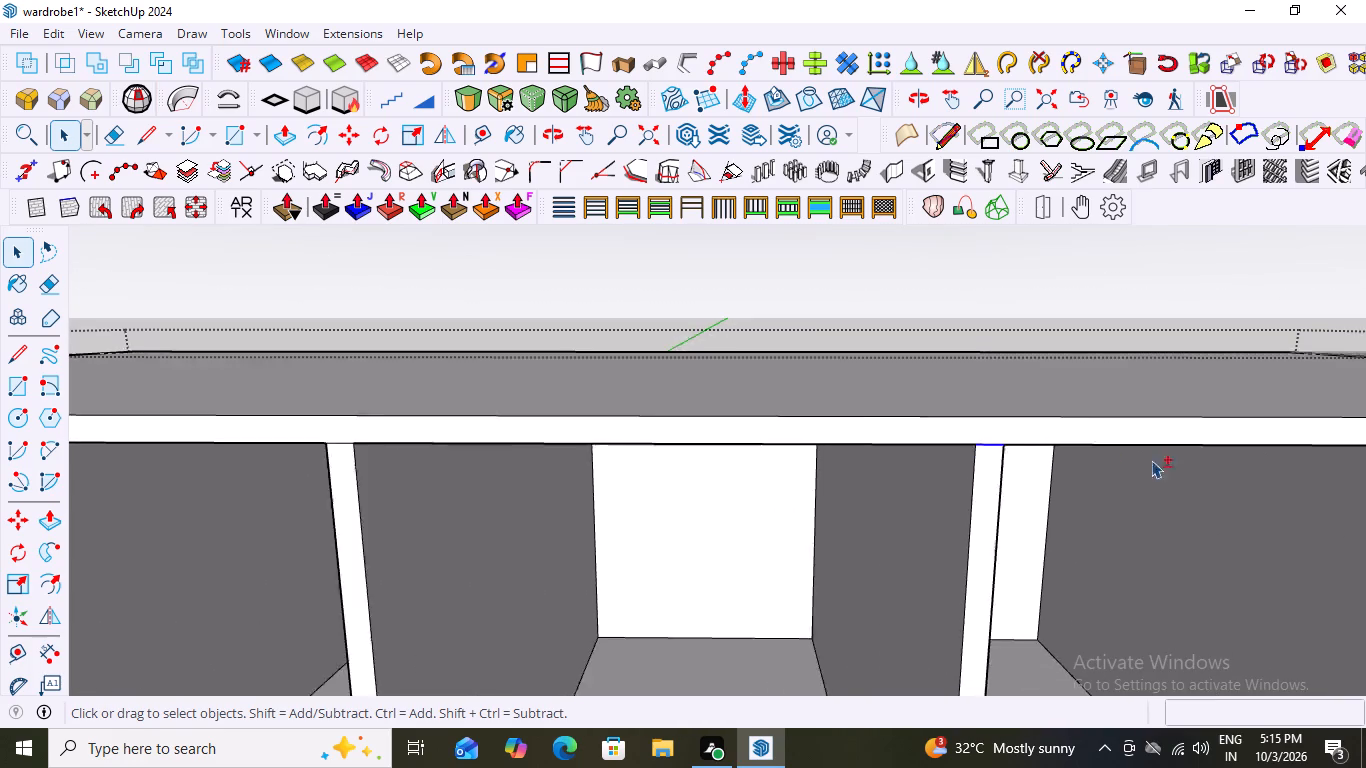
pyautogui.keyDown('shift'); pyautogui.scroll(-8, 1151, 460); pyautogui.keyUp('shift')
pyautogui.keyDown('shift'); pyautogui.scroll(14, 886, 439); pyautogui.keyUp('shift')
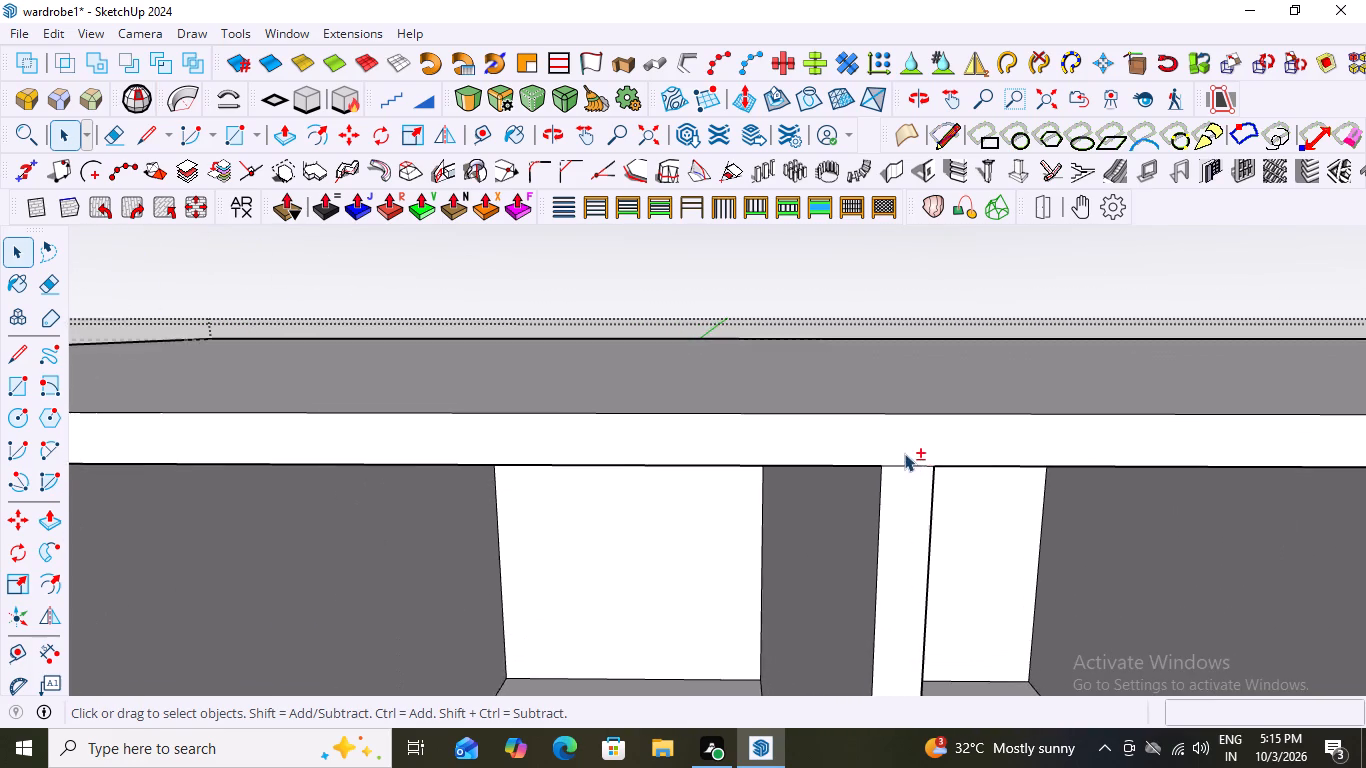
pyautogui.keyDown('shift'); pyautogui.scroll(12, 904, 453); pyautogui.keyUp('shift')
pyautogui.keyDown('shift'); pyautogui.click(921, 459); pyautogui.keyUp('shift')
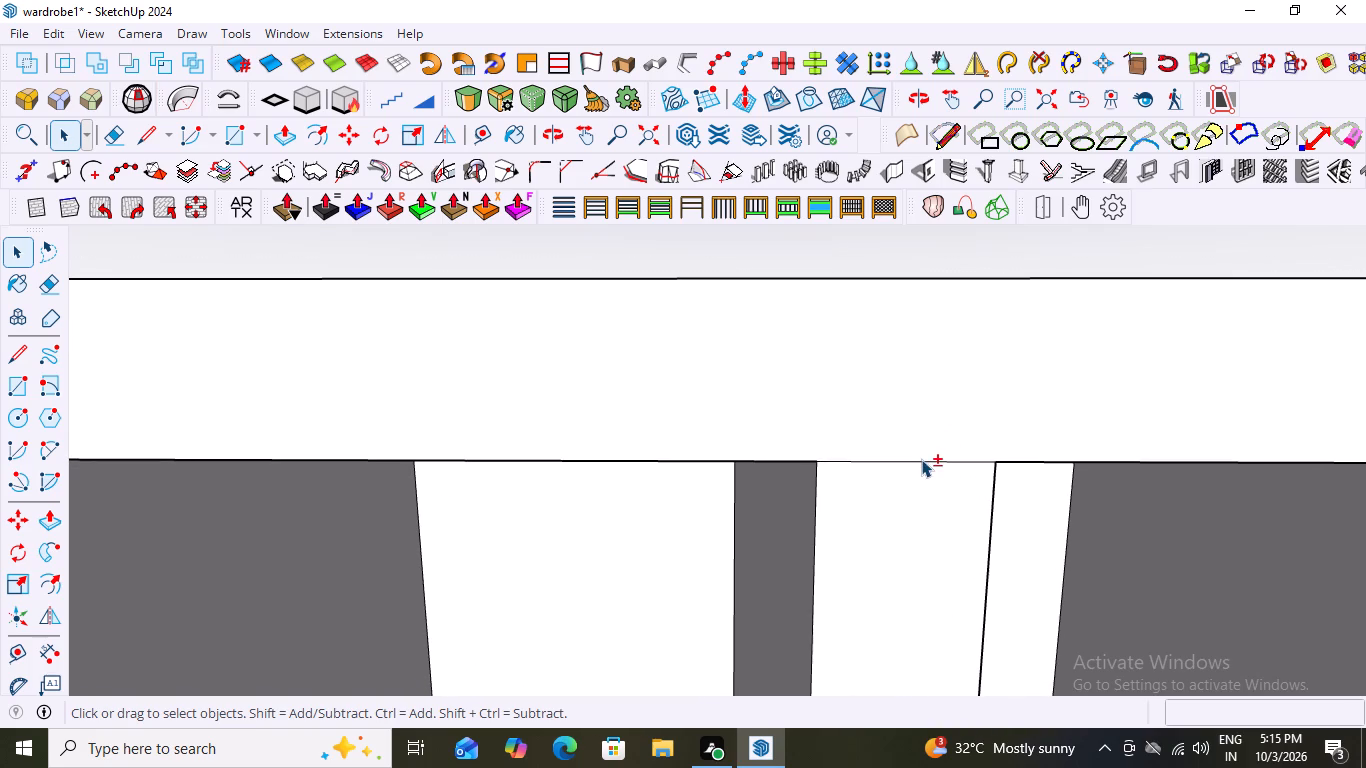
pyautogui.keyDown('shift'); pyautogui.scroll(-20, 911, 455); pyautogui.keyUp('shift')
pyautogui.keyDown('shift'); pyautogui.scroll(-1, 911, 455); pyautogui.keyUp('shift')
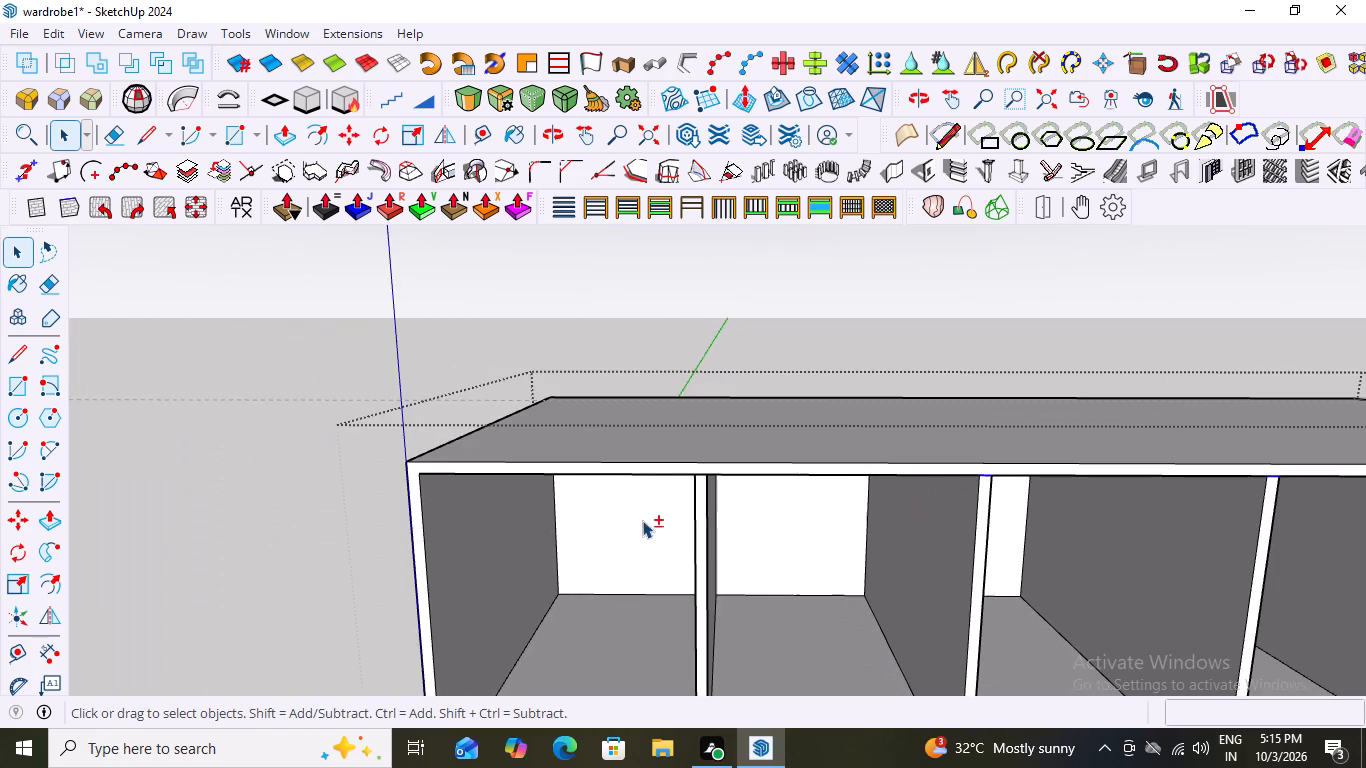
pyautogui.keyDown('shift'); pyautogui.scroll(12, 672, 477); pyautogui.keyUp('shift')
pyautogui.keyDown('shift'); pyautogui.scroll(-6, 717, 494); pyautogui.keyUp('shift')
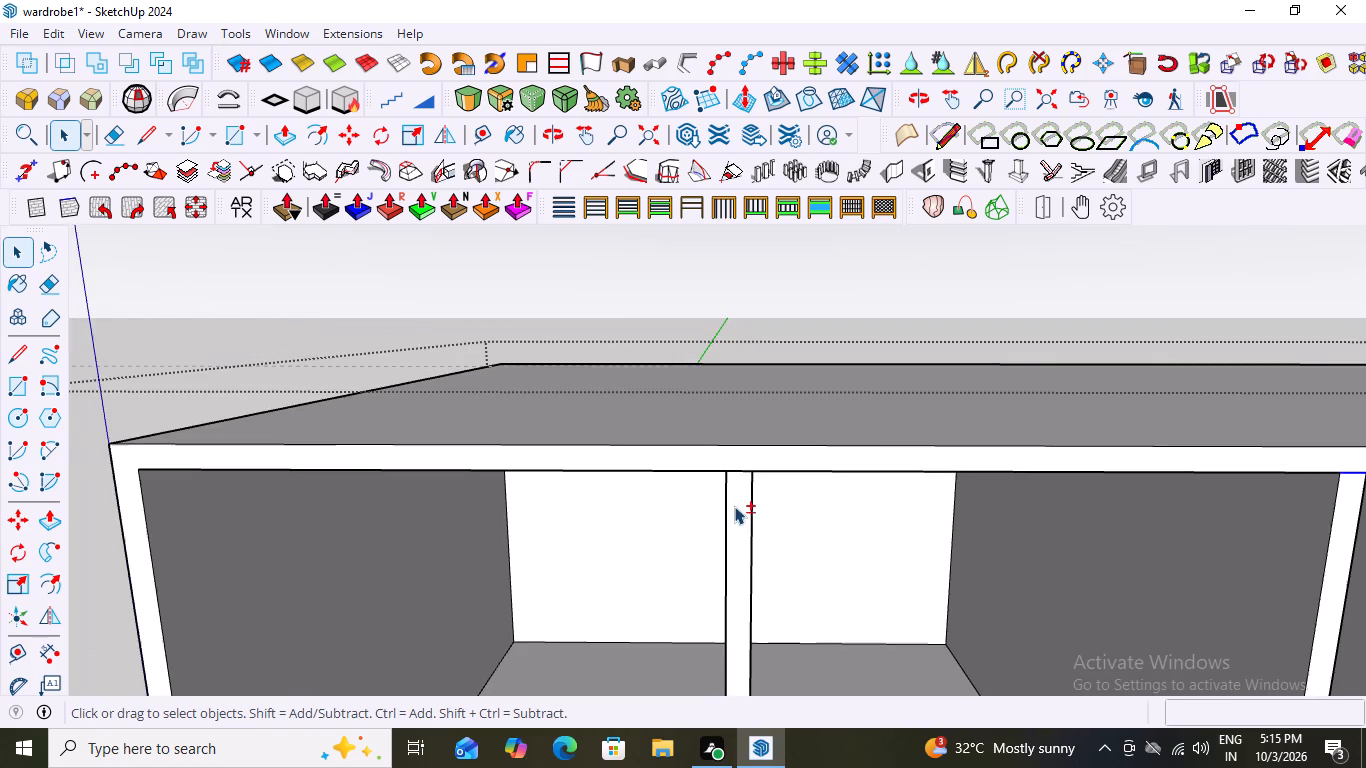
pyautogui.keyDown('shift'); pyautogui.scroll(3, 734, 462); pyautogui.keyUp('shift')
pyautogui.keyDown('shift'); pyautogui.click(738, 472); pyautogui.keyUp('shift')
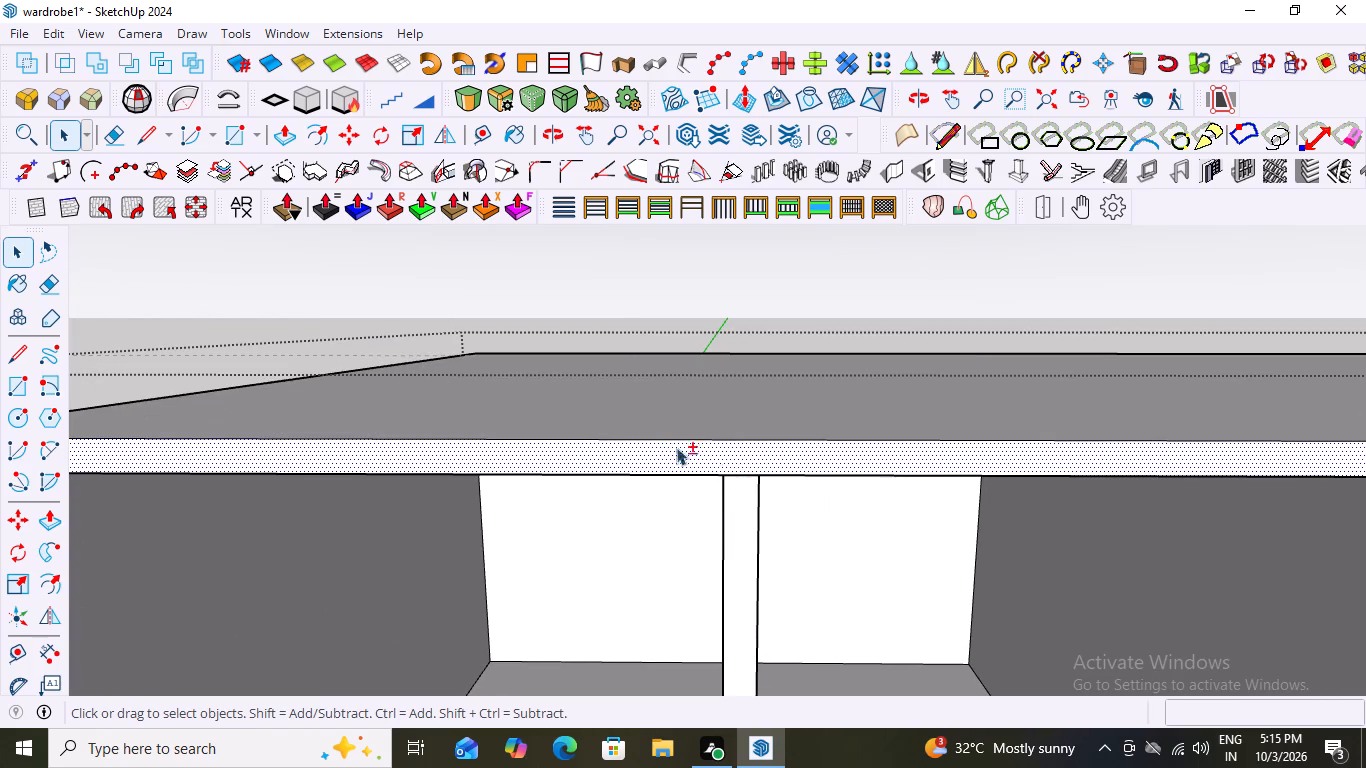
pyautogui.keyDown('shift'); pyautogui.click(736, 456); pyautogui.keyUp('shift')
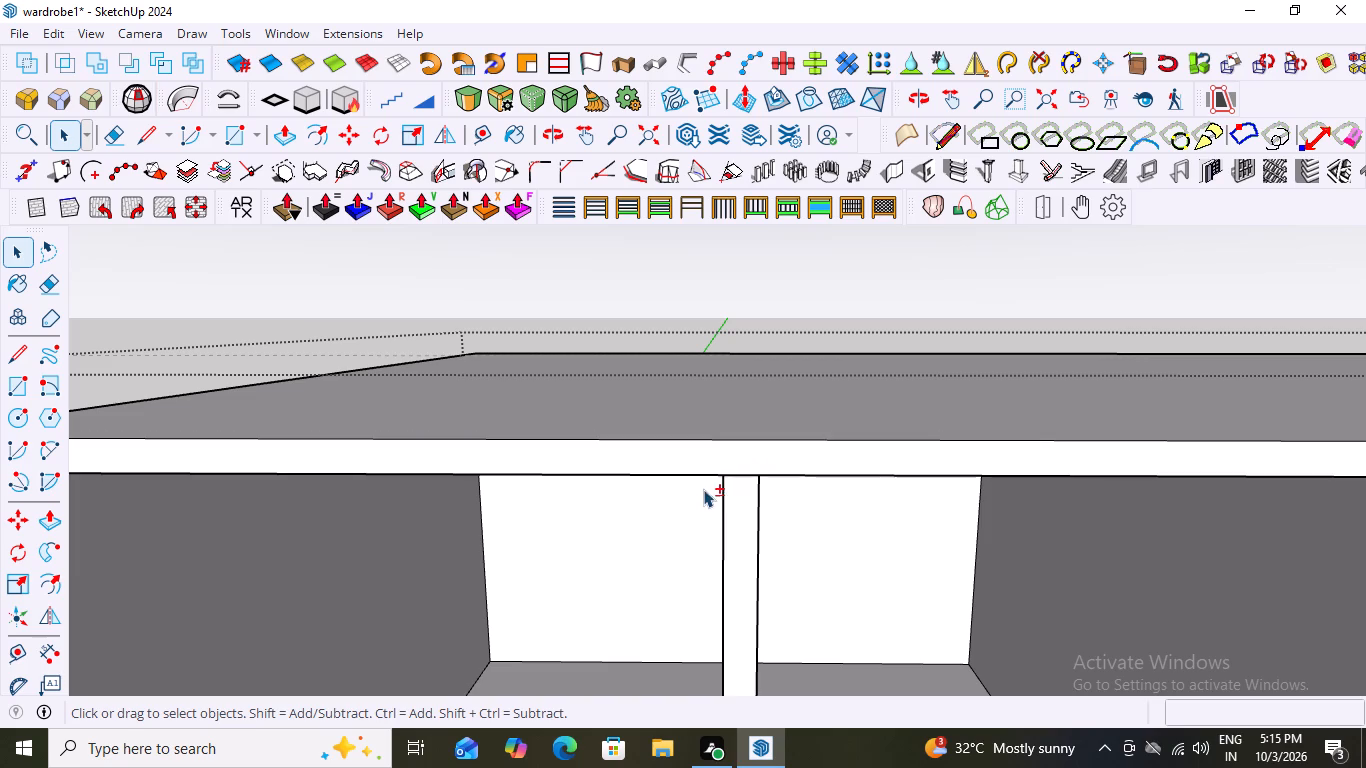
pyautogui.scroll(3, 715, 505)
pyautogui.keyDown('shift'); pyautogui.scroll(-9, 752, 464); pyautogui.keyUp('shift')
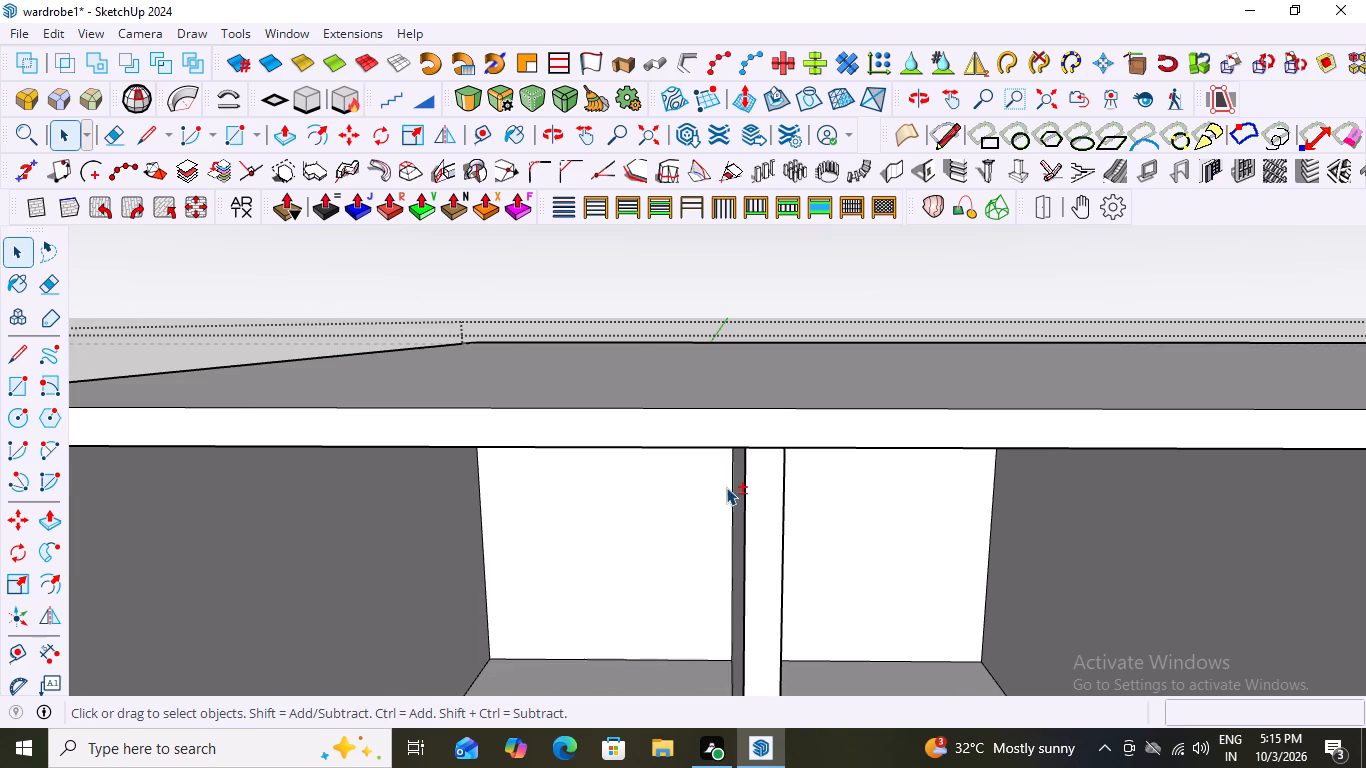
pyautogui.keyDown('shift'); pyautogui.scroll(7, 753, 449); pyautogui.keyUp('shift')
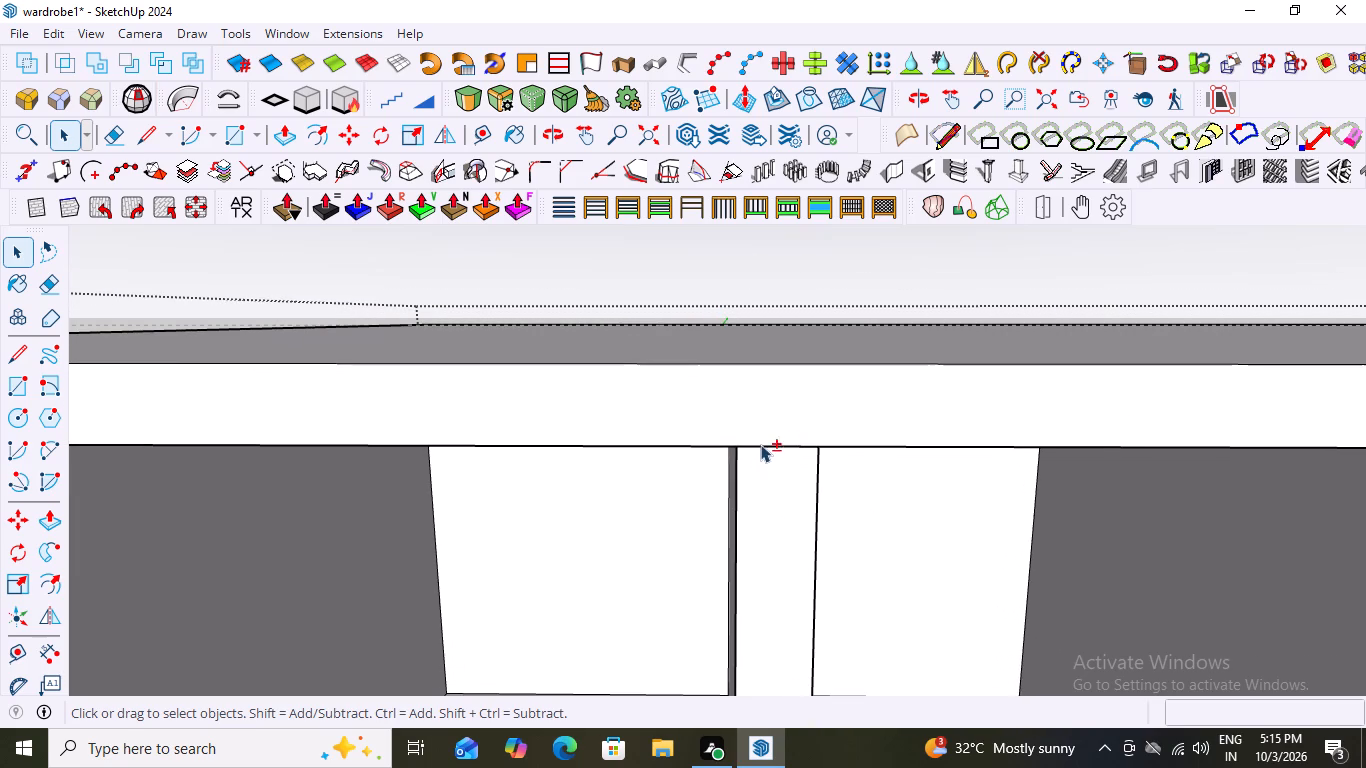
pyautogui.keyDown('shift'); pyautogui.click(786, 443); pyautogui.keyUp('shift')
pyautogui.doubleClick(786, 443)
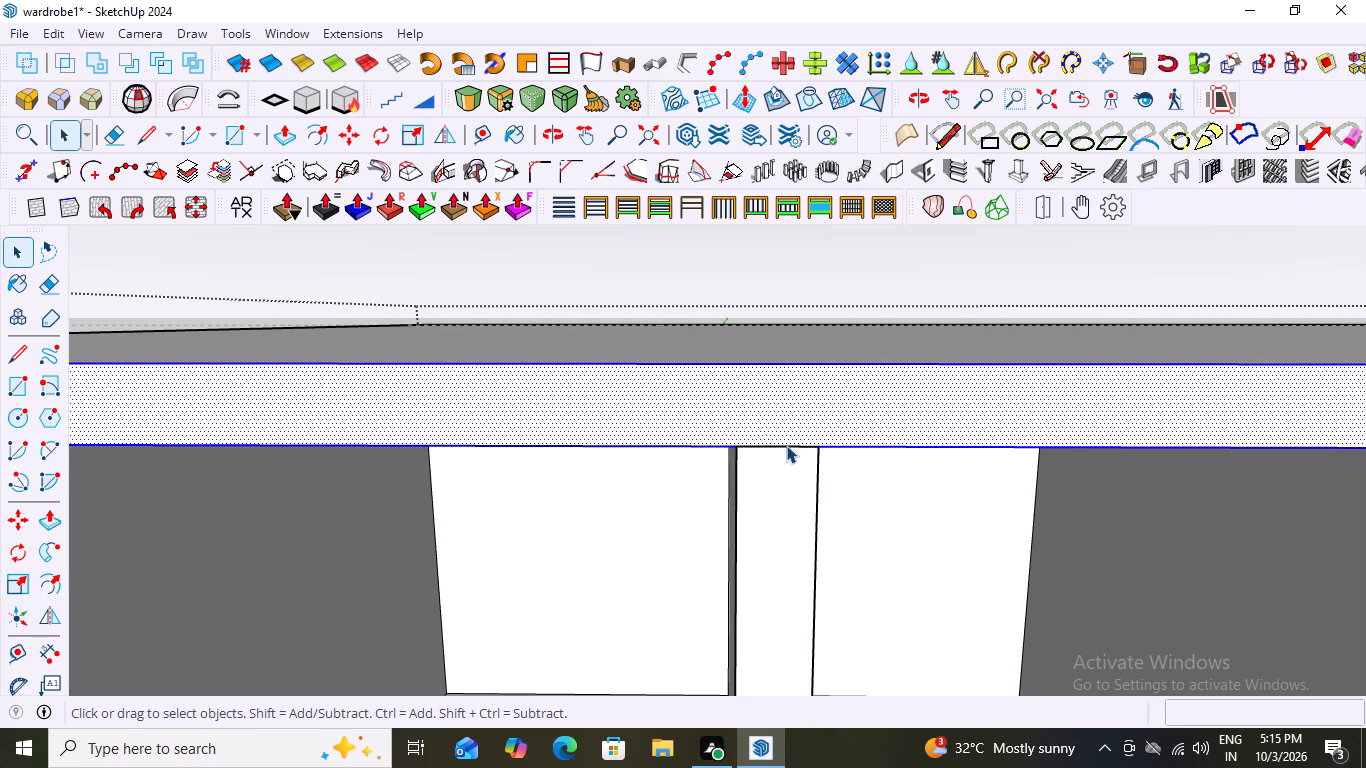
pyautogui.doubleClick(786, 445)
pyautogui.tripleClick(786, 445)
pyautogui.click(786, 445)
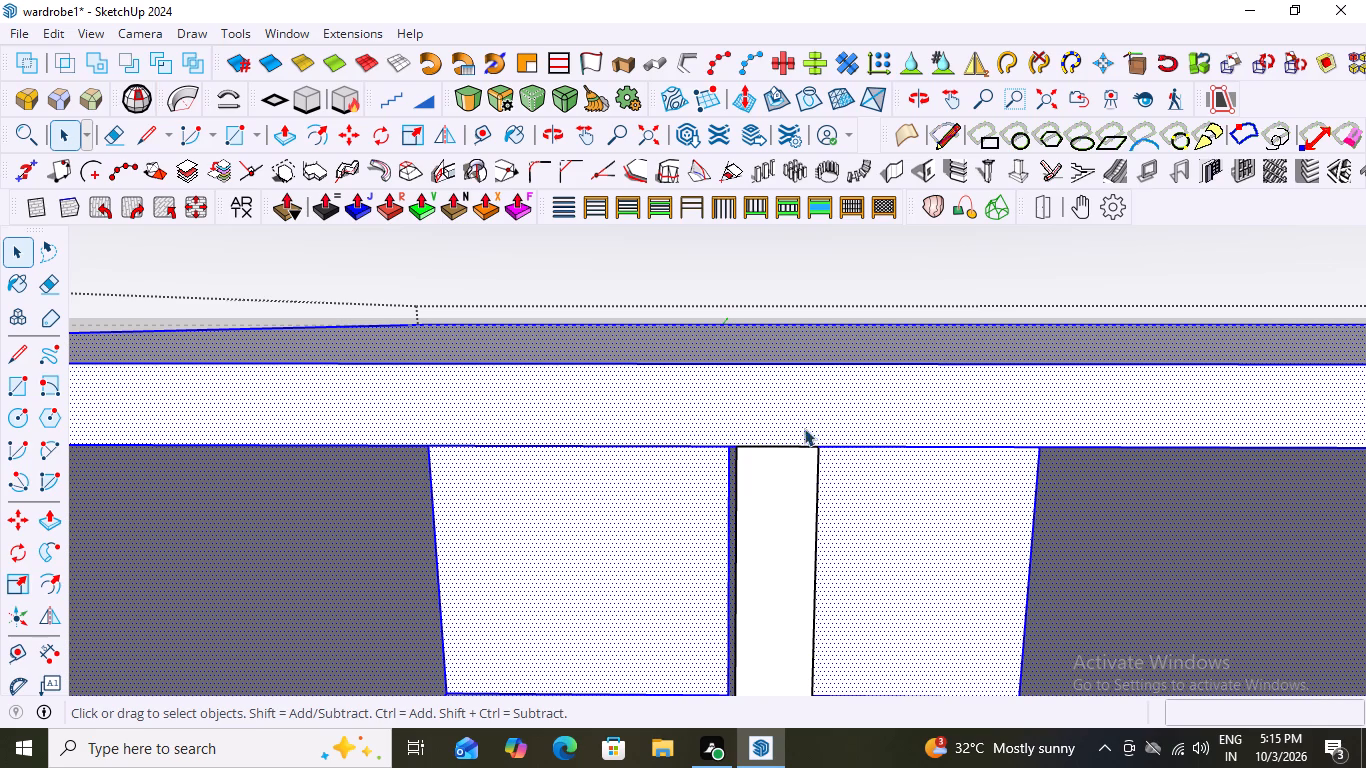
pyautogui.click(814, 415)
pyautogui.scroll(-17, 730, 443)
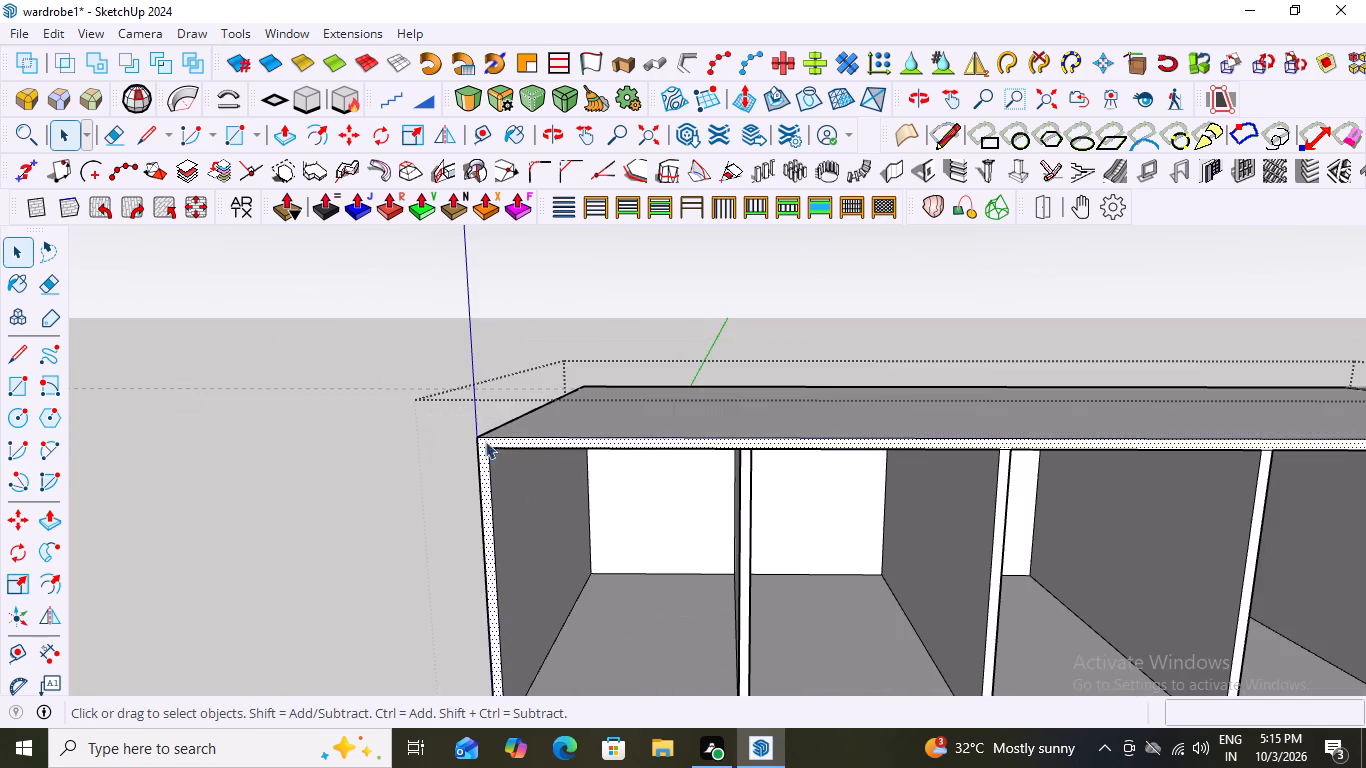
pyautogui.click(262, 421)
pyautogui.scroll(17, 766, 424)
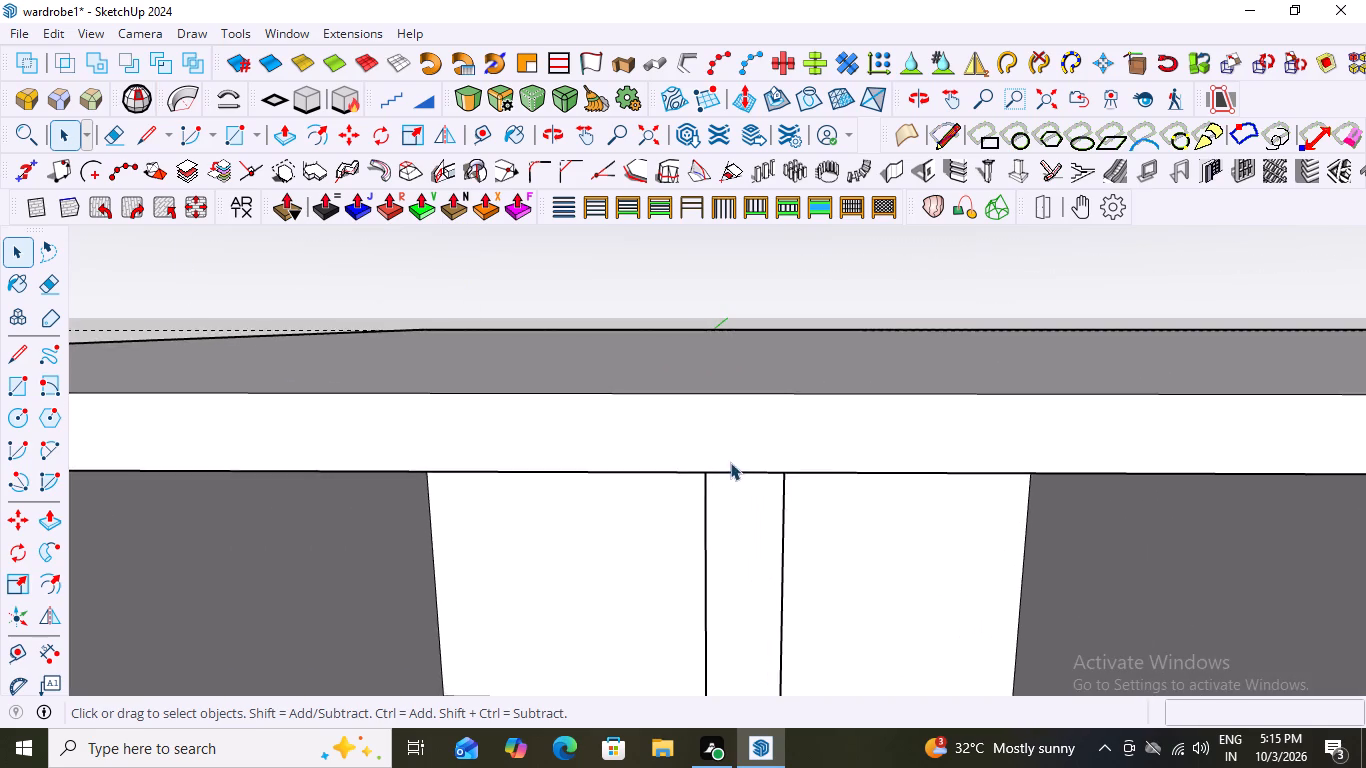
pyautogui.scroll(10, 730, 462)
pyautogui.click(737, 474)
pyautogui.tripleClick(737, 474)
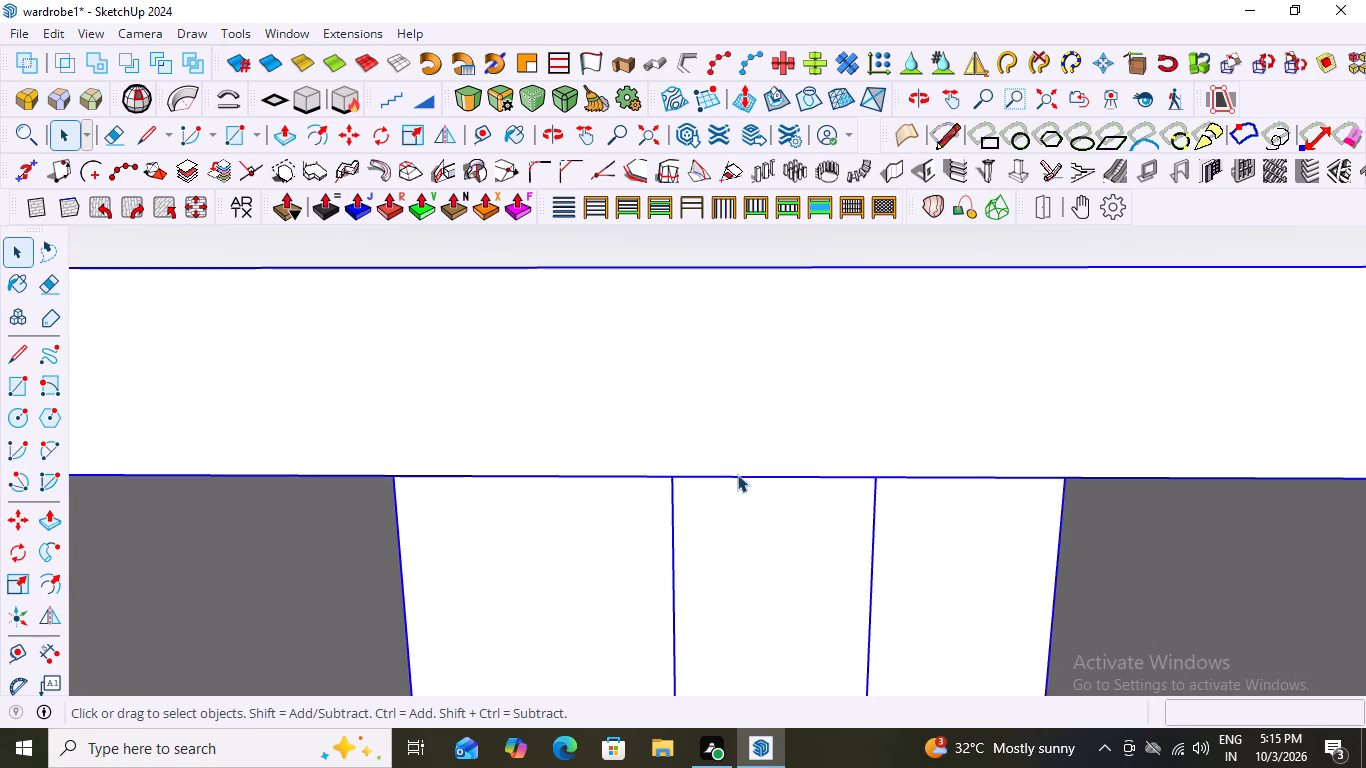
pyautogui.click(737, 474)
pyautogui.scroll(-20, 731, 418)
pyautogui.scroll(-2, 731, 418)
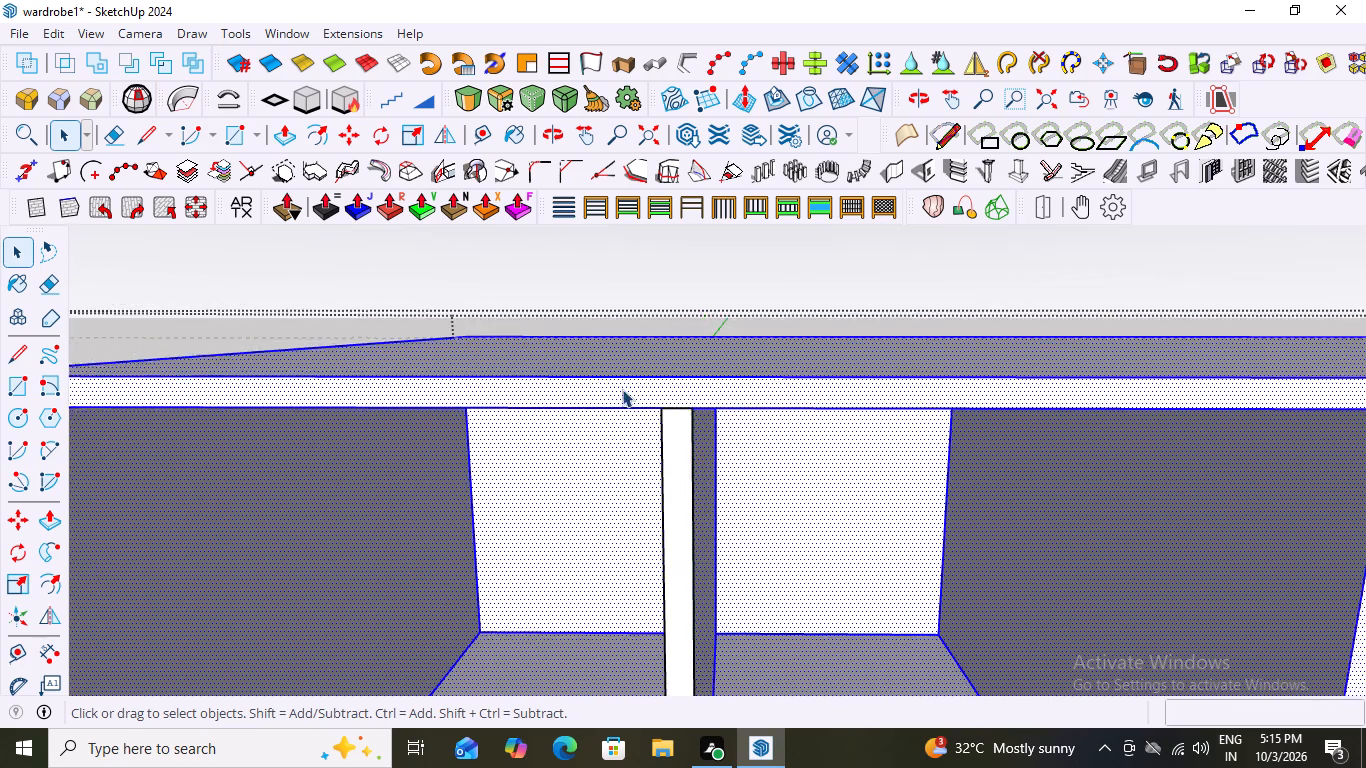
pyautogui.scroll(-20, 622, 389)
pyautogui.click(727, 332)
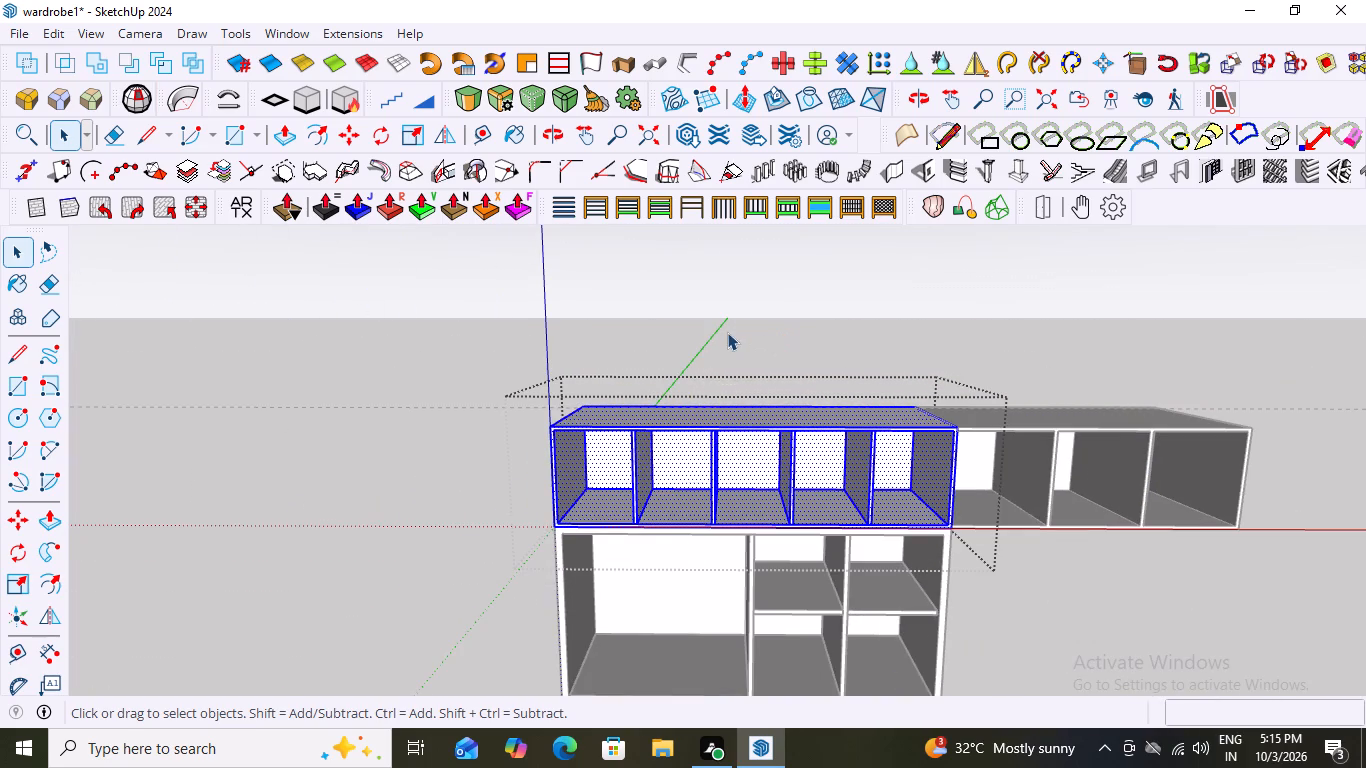
# In the five-compartment loft group, delete the short lines where the three dividers nearest the side loft meet the top and bottom panels, and close the group.
pyautogui.scroll(4, 668, 487)
pyautogui.scroll(11, 717, 388)
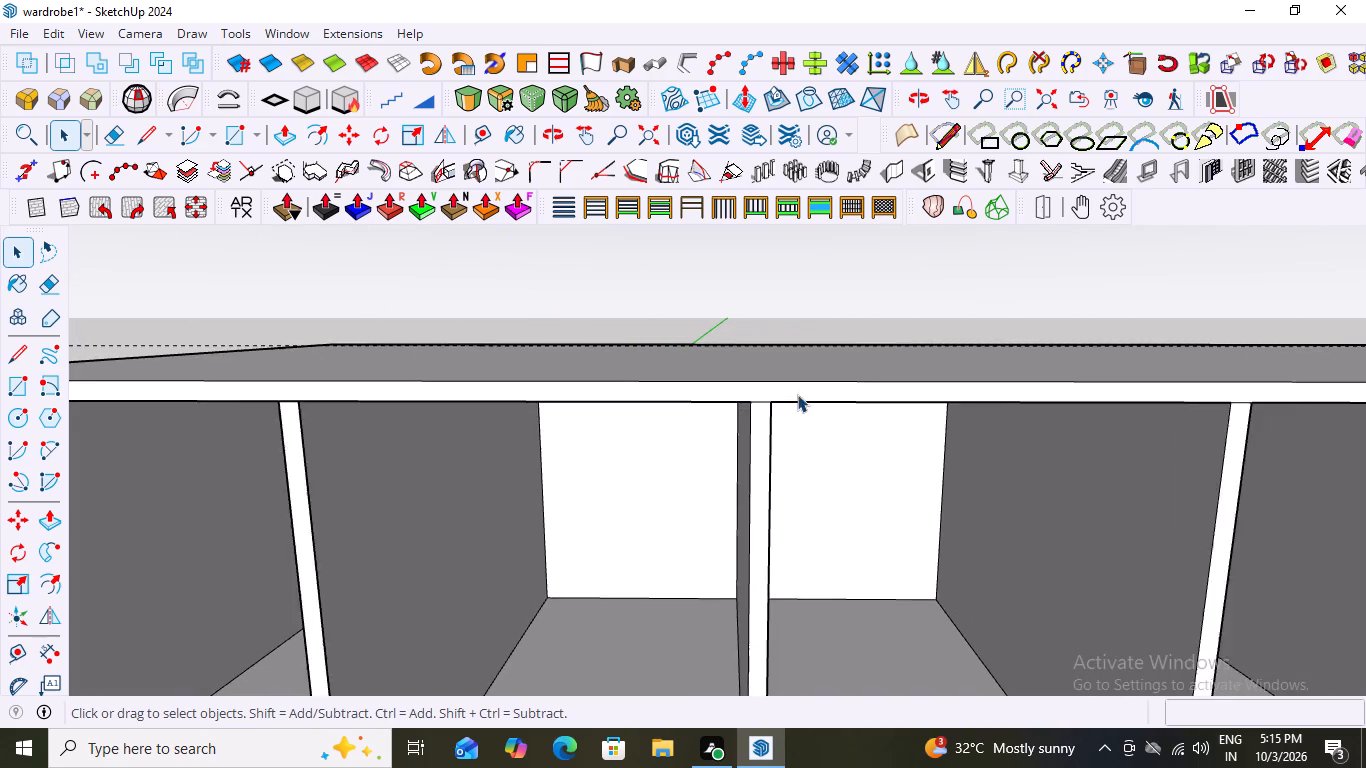
pyautogui.scroll(4, 797, 394)
pyautogui.keyDown('shift'); pyautogui.click(760, 395); pyautogui.keyUp('shift')
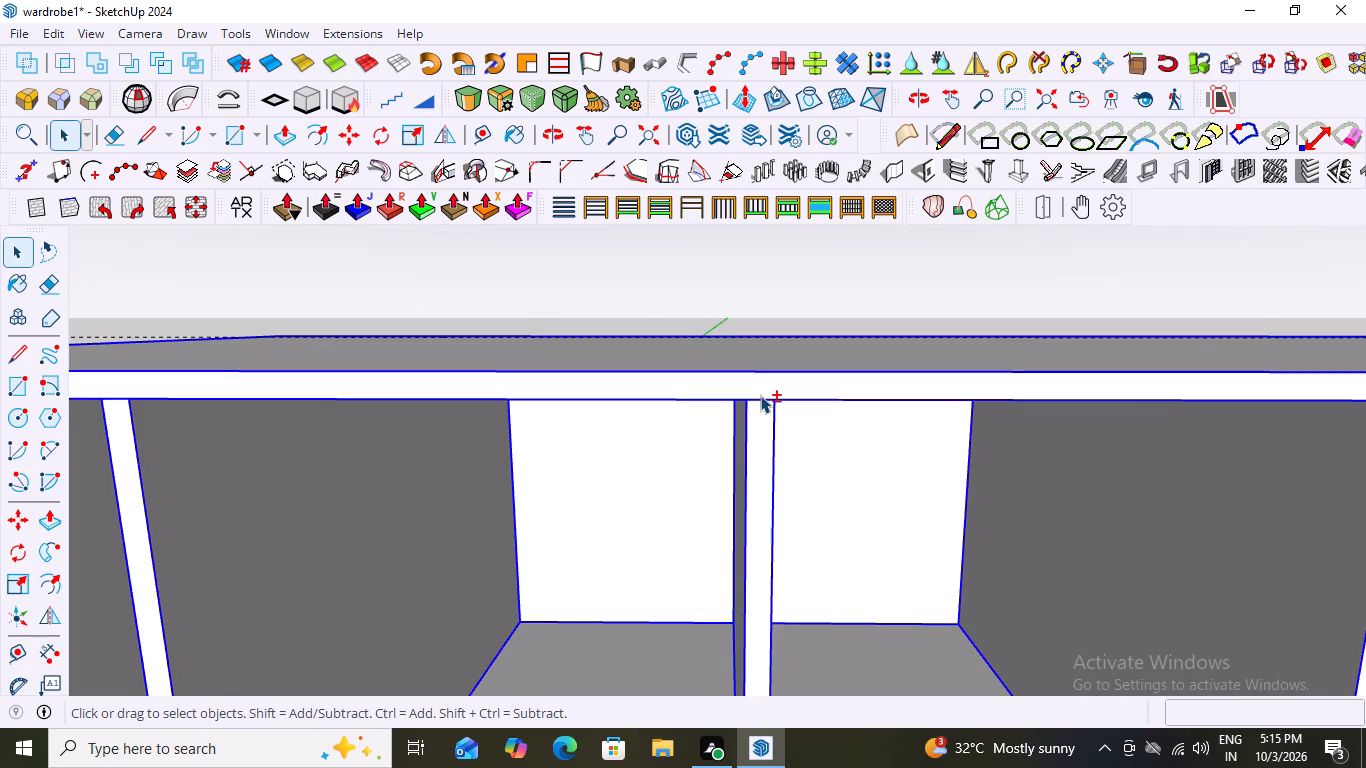
pyautogui.keyDown('shift'); pyautogui.doubleClick(760, 395); pyautogui.keyUp('shift')
pyautogui.click(760, 399)
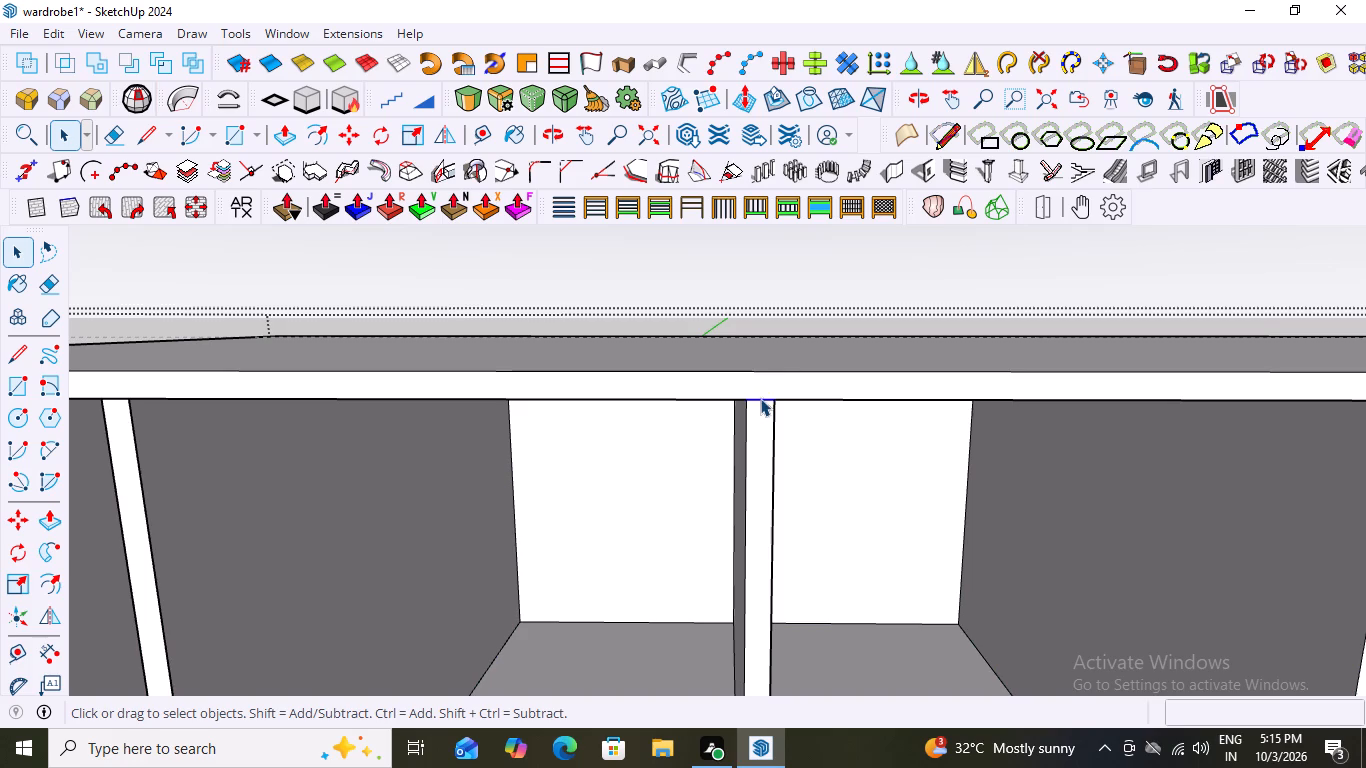
pyautogui.scroll(-13, 781, 372)
pyautogui.scroll(4, 761, 633)
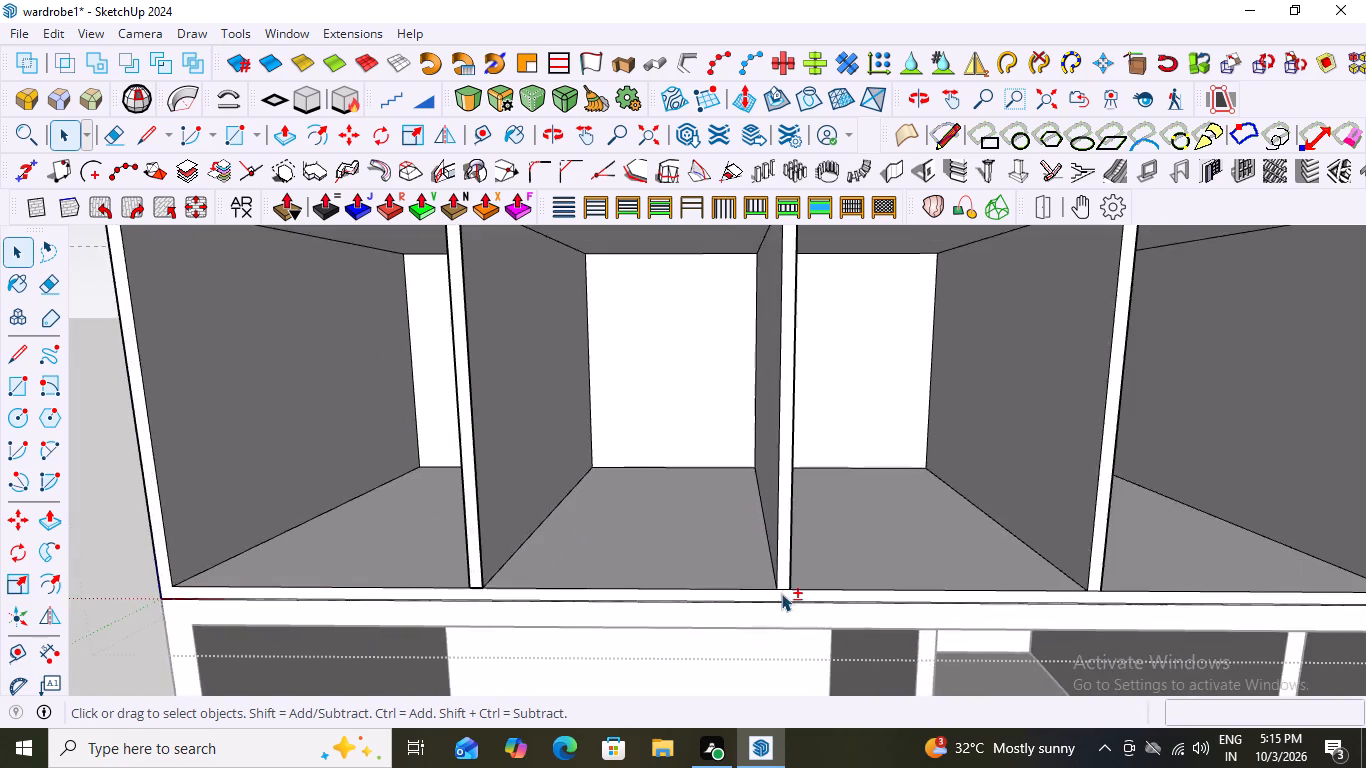
pyautogui.scroll(15, 781, 593)
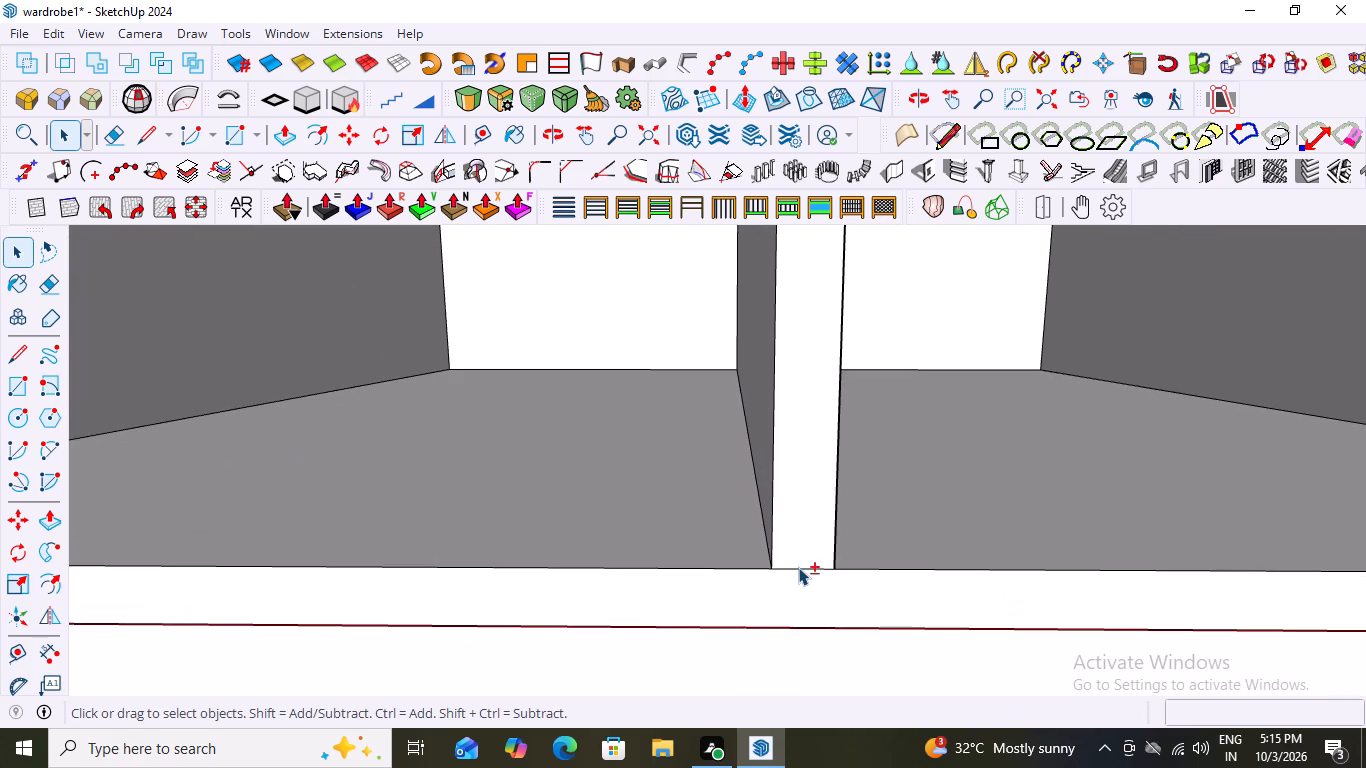
pyautogui.keyDown('shift'); pyautogui.click(798, 567); pyautogui.keyUp('shift')
pyautogui.keyDown('shift'); pyautogui.scroll(-17, 682, 569); pyautogui.keyUp('shift')
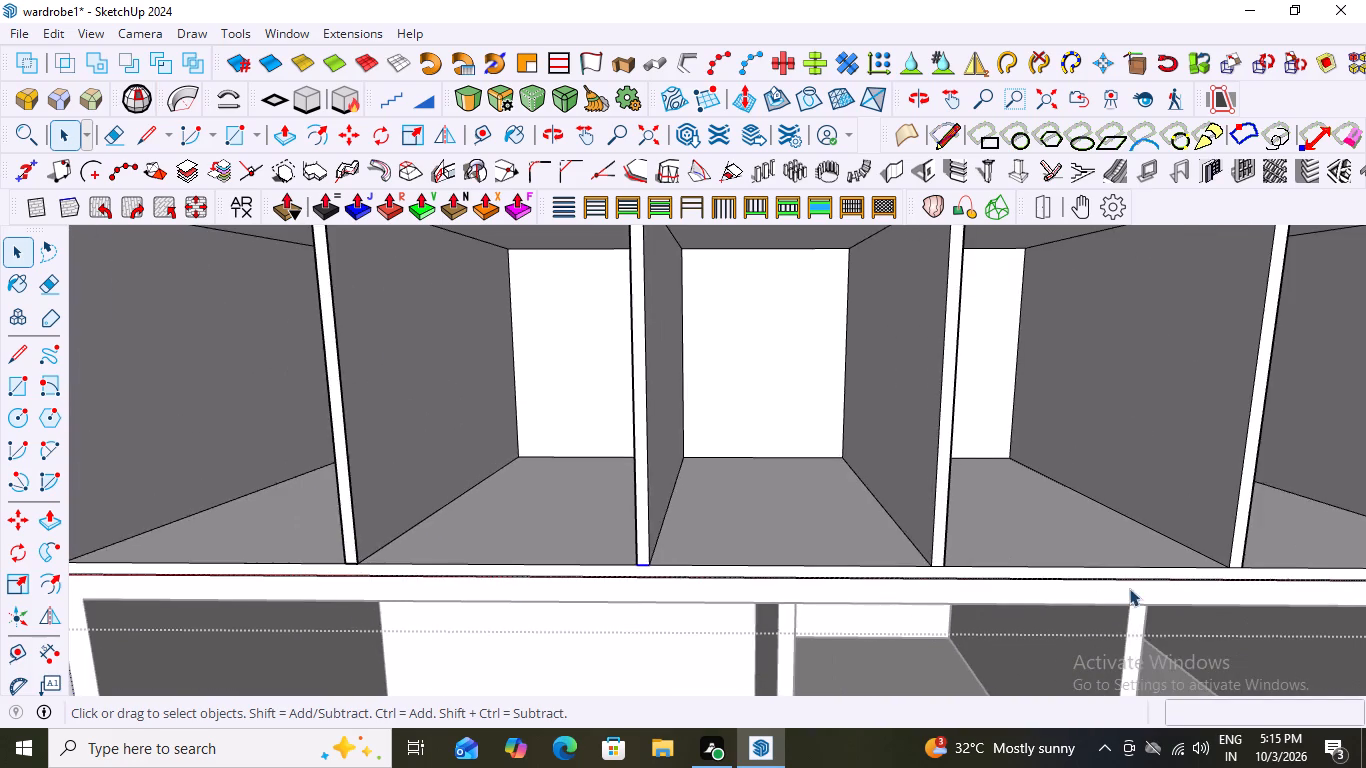
pyautogui.scroll(4, 1121, 589)
pyautogui.keyDown('shift'); pyautogui.scroll(12, 875, 557); pyautogui.keyUp('shift')
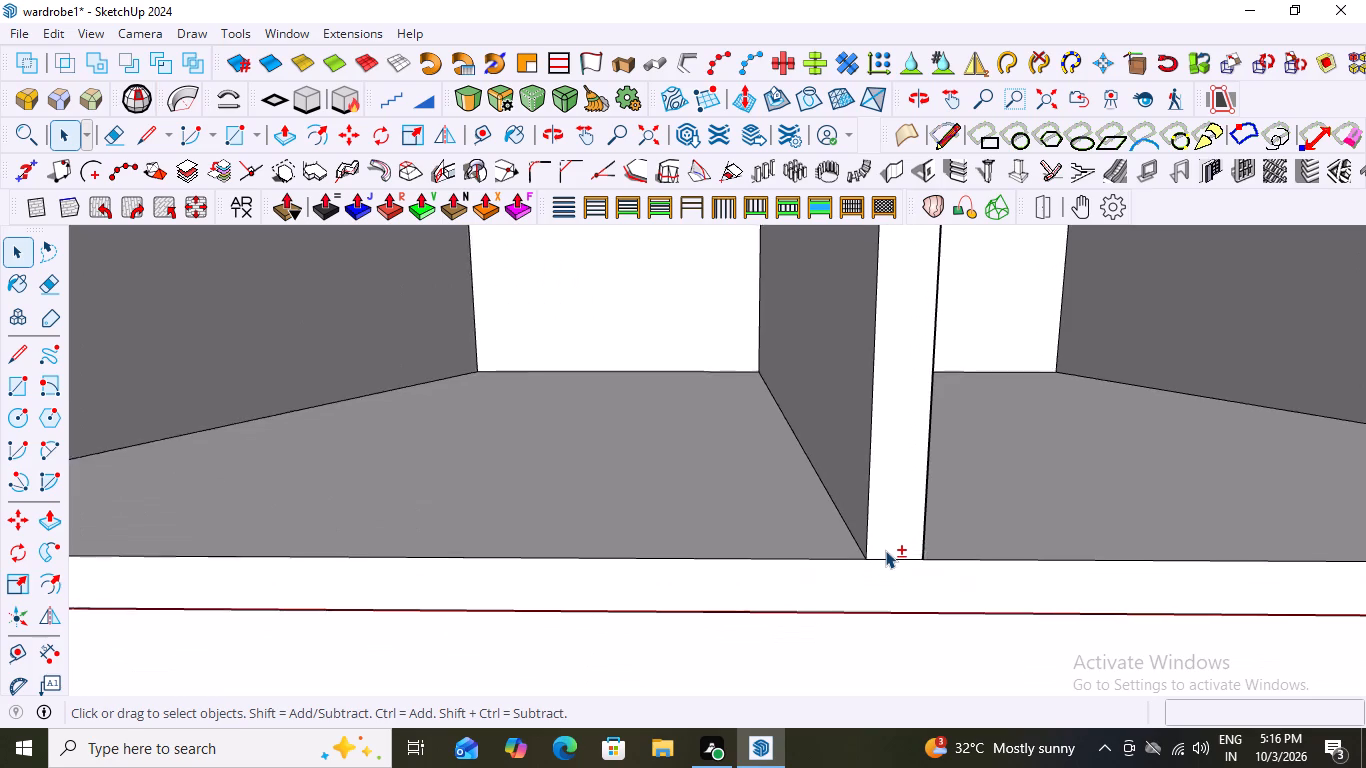
pyautogui.keyDown('shift'); pyautogui.scroll(6, 885, 550); pyautogui.keyUp('shift')
pyautogui.keyDown('shift'); pyautogui.click(898, 565); pyautogui.keyUp('shift')
pyautogui.keyDown('shift'); pyautogui.scroll(-5, 793, 570); pyautogui.keyUp('shift')
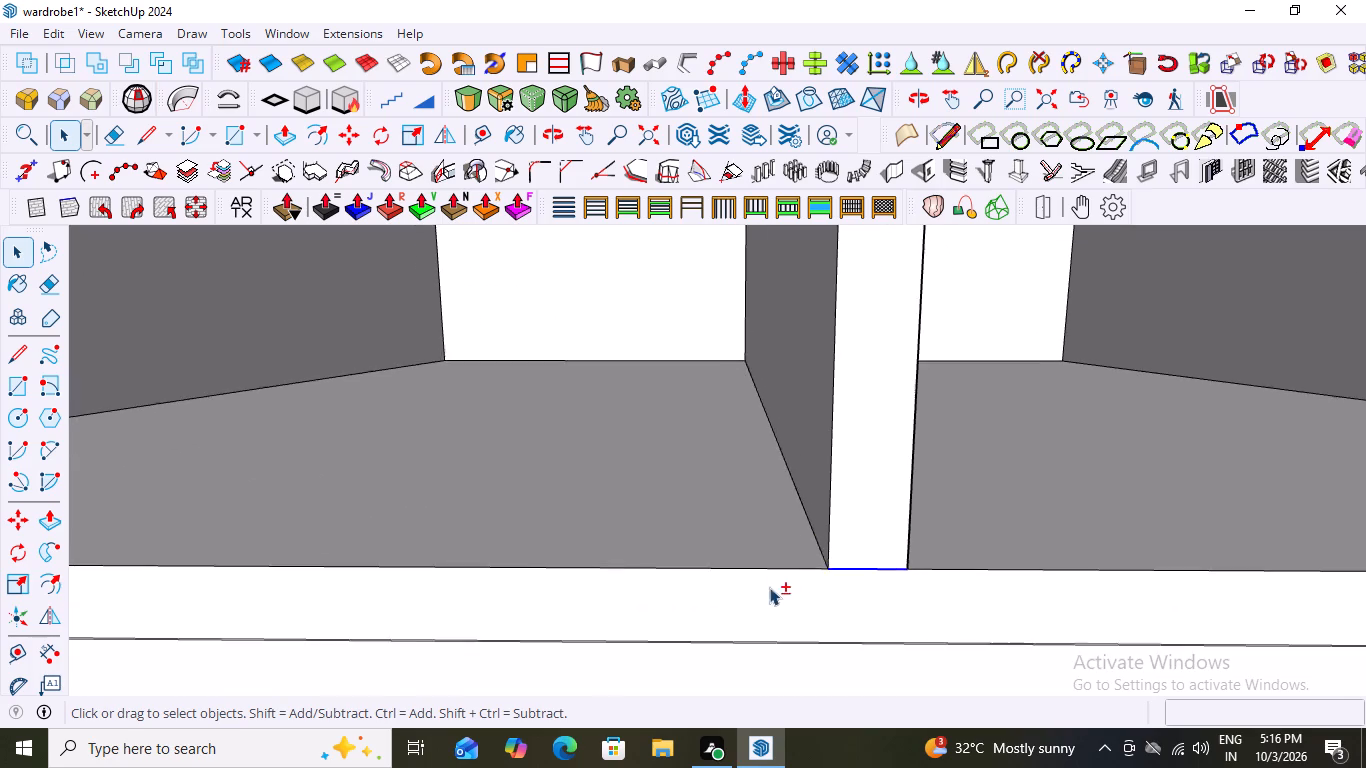
pyautogui.keyDown('shift'); pyautogui.scroll(-20, 769, 587); pyautogui.keyUp('shift')
pyautogui.keyDown('shift'); pyautogui.scroll(-5, 769, 587); pyautogui.keyUp('shift')
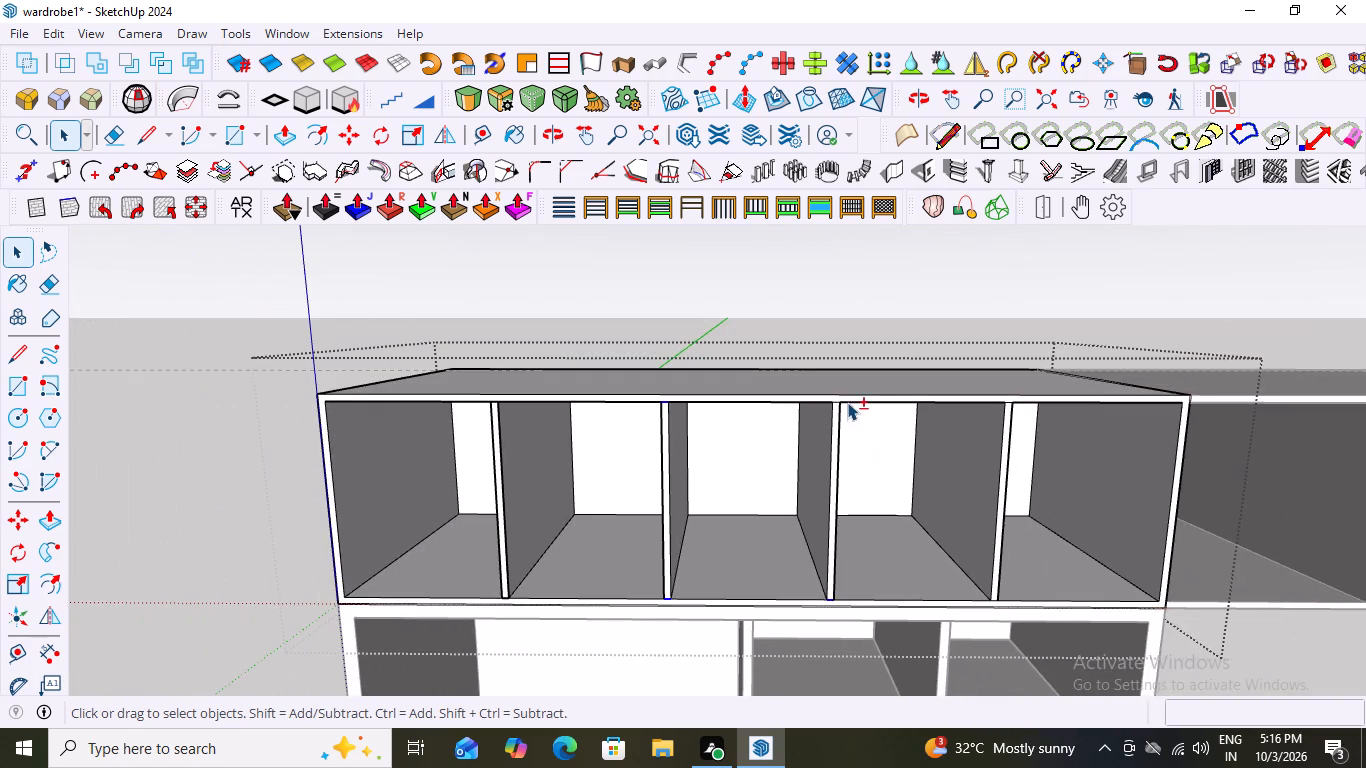
pyautogui.keyDown('shift'); pyautogui.scroll(15, 847, 402); pyautogui.keyUp('shift')
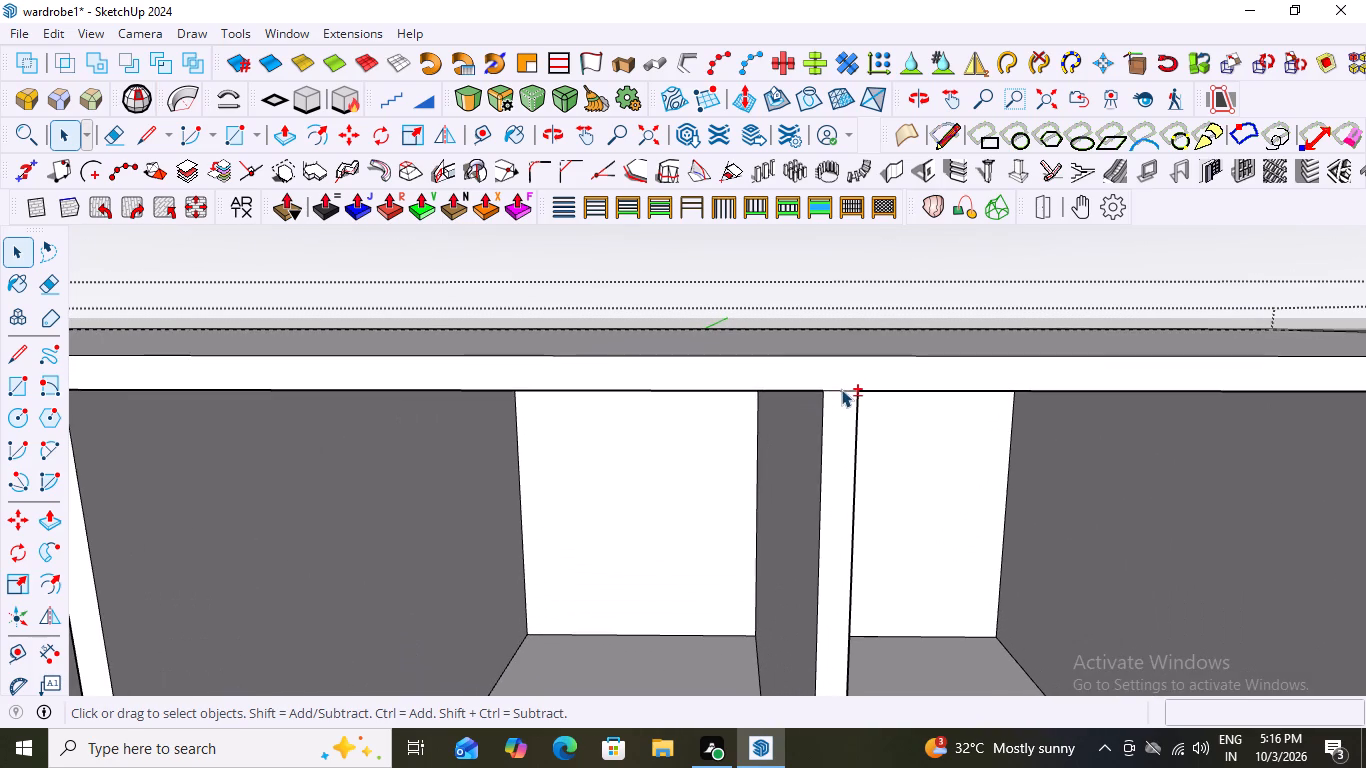
pyautogui.keyDown('shift'); pyautogui.click(841, 389); pyautogui.keyUp('shift')
pyautogui.keyDown('shift'); pyautogui.scroll(-8, 658, 448); pyautogui.keyUp('shift')
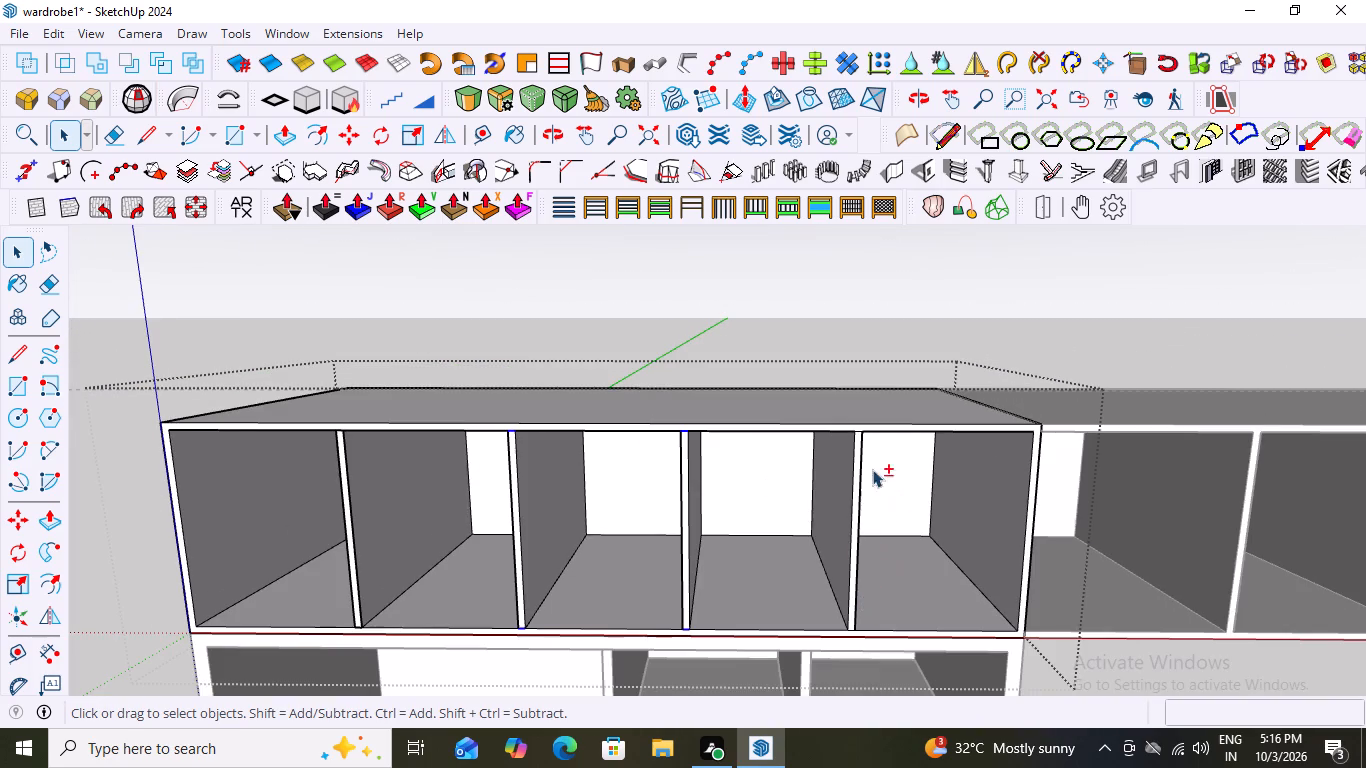
pyautogui.keyDown('shift'); pyautogui.scroll(19, 845, 438); pyautogui.keyUp('shift')
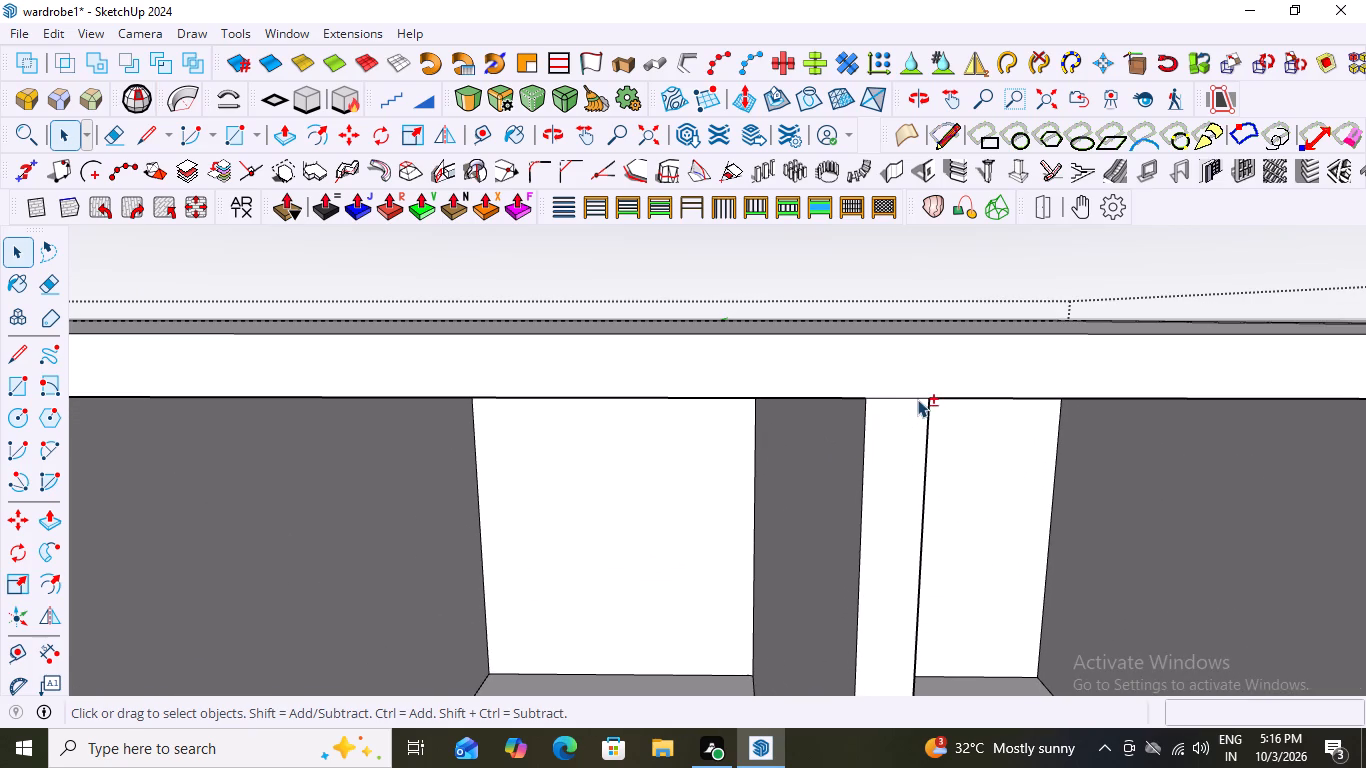
pyautogui.keyDown('shift'); pyautogui.click(908, 397); pyautogui.keyUp('shift')
pyautogui.keyDown('shift'); pyautogui.scroll(-12, 892, 416); pyautogui.keyUp('shift')
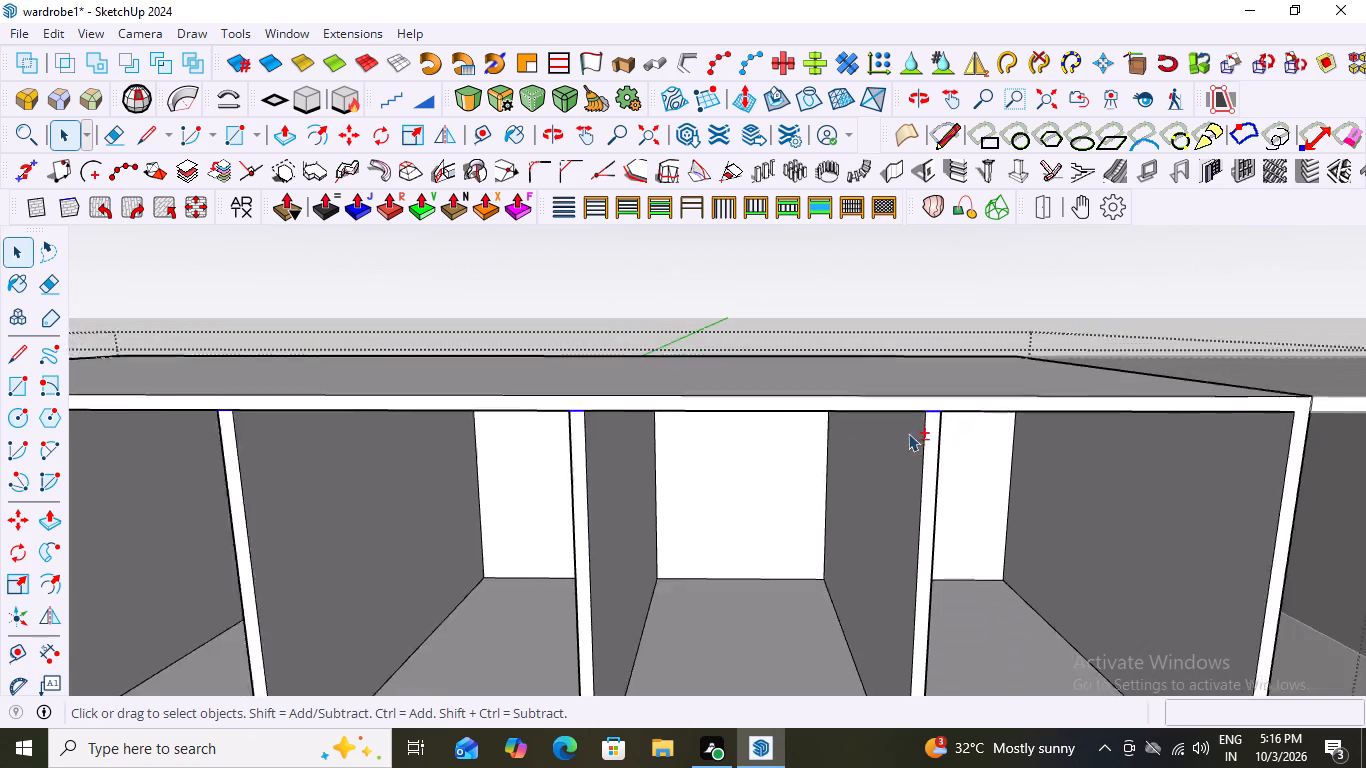
pyautogui.keyDown('shift'); pyautogui.scroll(-10, 908, 433); pyautogui.keyUp('shift')
pyautogui.keyDown('shift'); pyautogui.scroll(16, 863, 597); pyautogui.keyUp('shift')
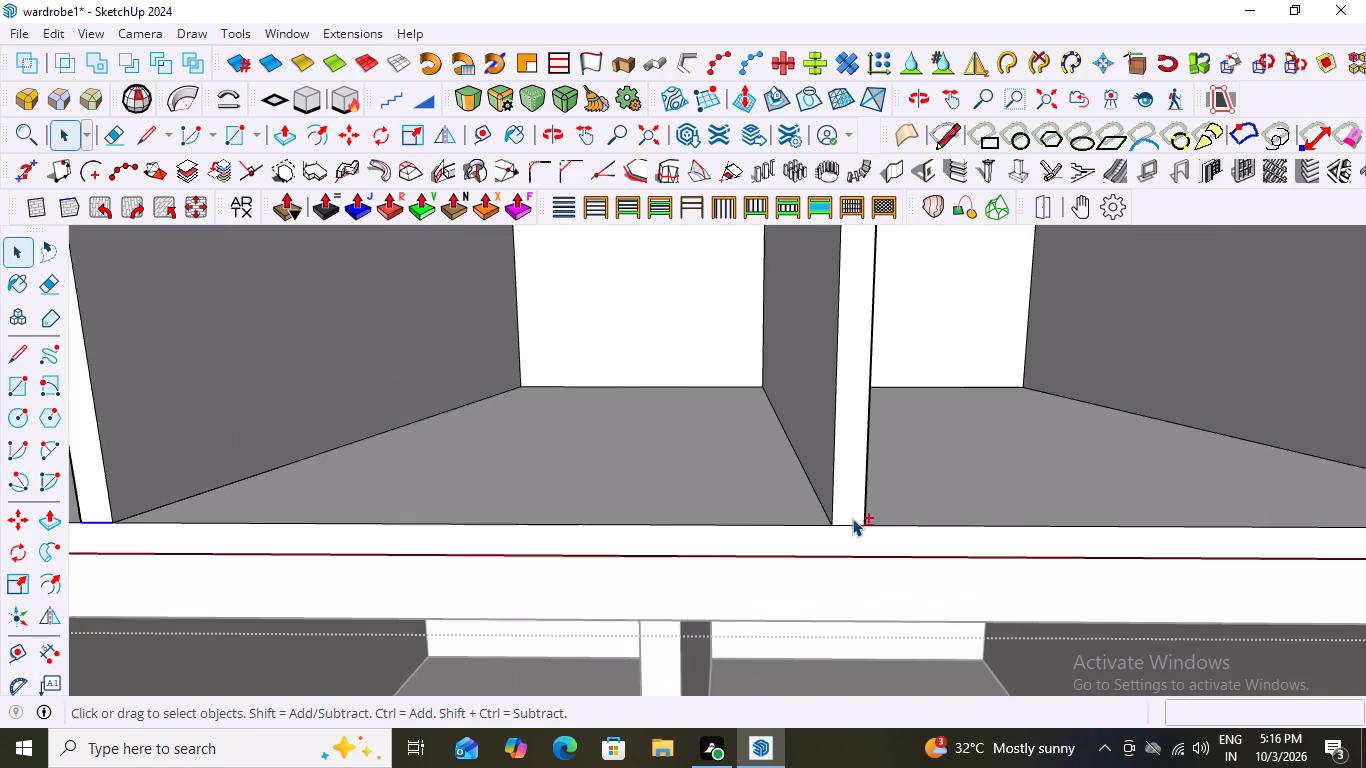
pyautogui.keyDown('shift'); pyautogui.scroll(9, 852, 518); pyautogui.keyUp('shift')
pyautogui.keyDown('shift'); pyautogui.click(852, 535); pyautogui.keyUp('shift')
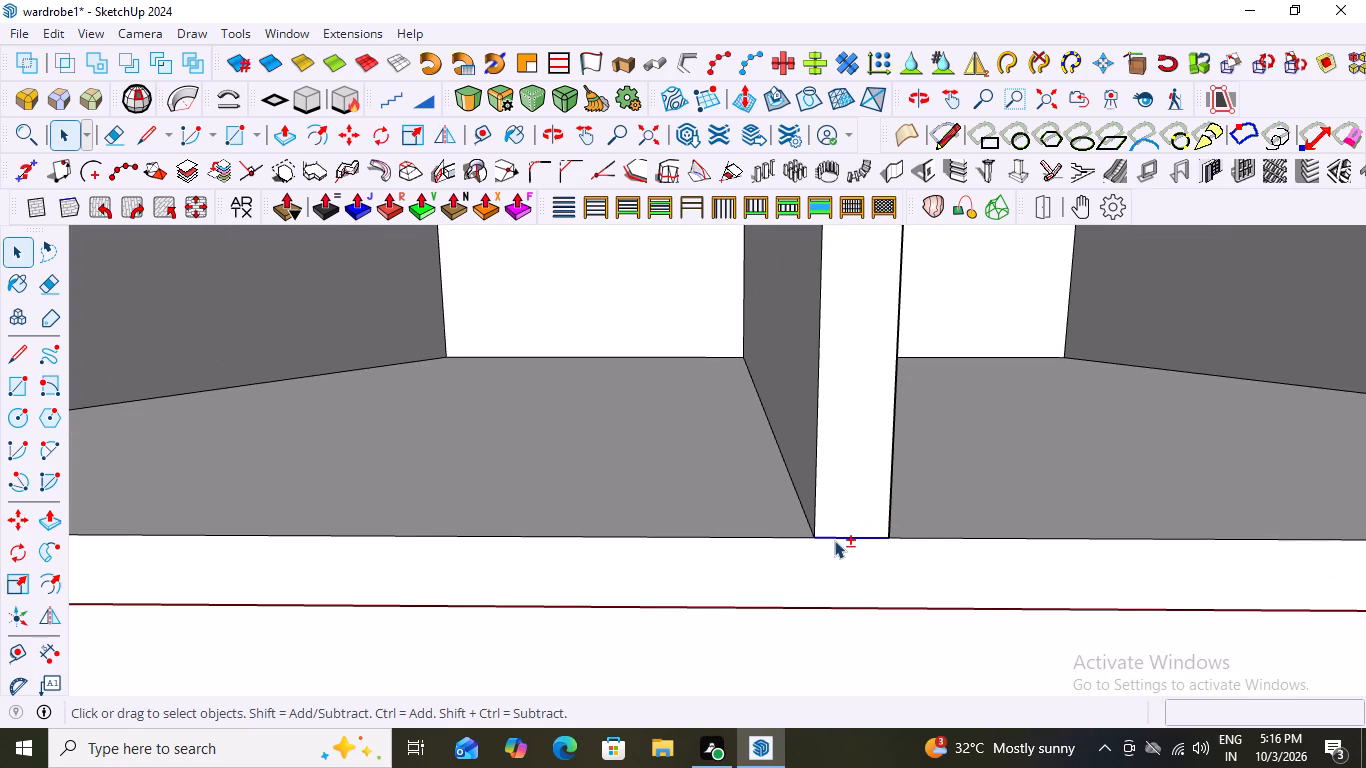
pyautogui.keyDown('shift'); pyautogui.scroll(-14, 834, 540); pyautogui.keyUp('shift')
pyautogui.keyDown('shift'); pyautogui.scroll(-8, 827, 539); pyautogui.keyUp('shift')
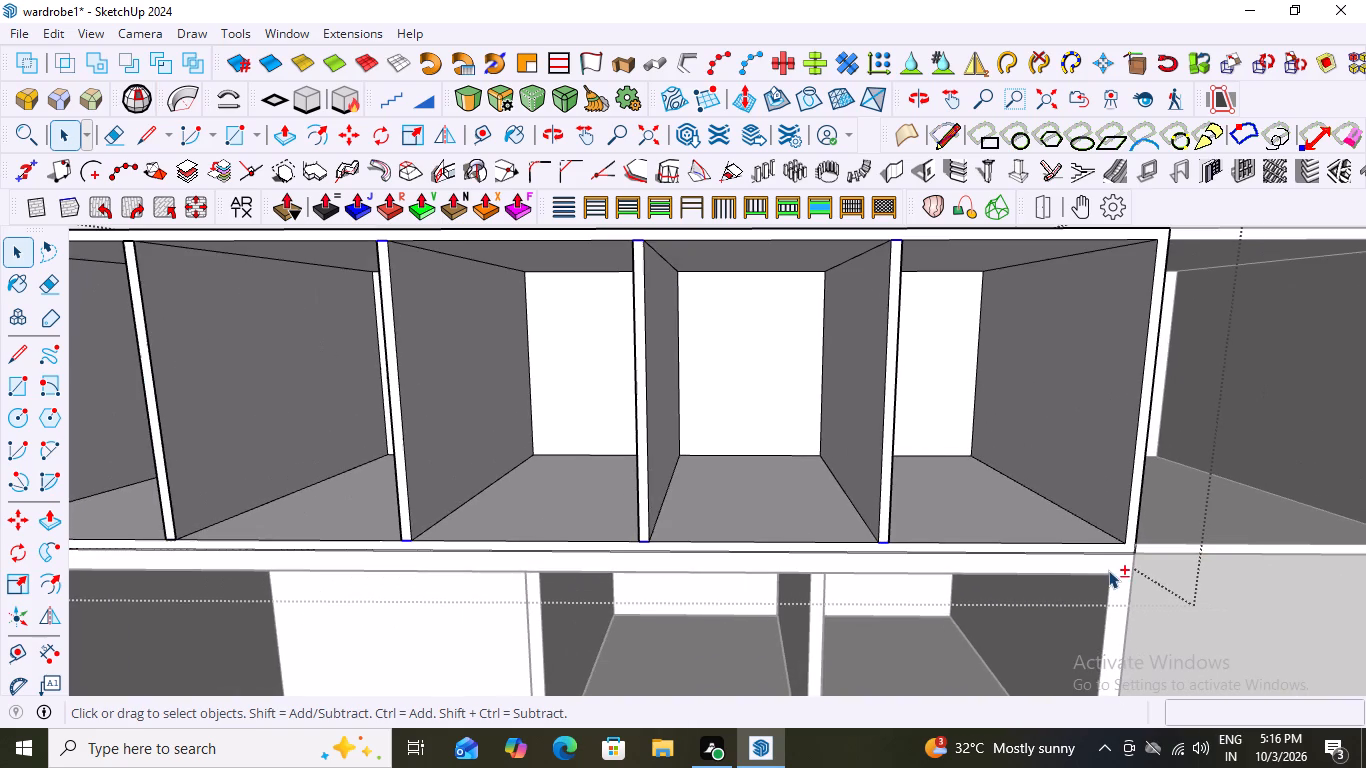
pyautogui.keyDown('shift'); pyautogui.scroll(-4, 1131, 568); pyautogui.keyUp('shift')
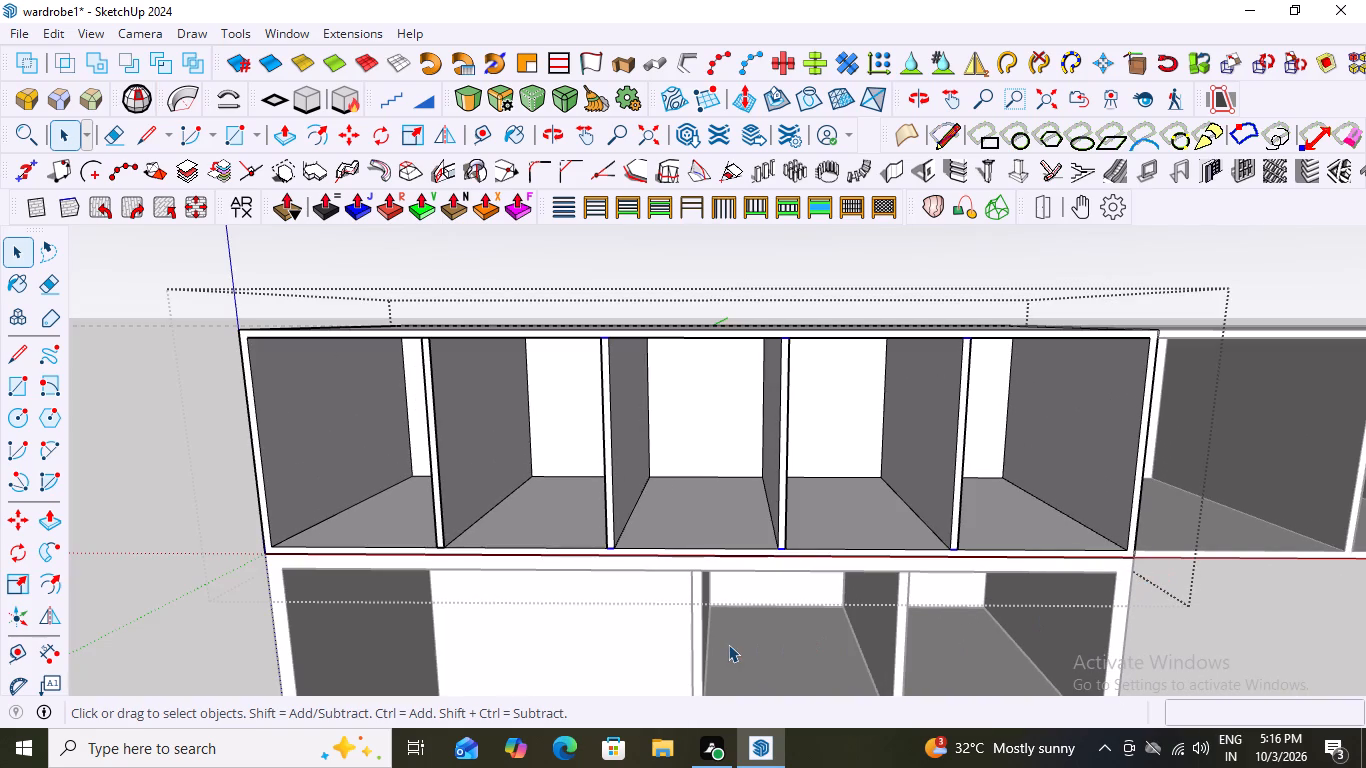
pyautogui.press('Delete')
pyautogui.scroll(-11, 989, 499)
pyautogui.press('space')
pyautogui.moveTo(1149, 308); pyautogui.dragTo(1142, 317)
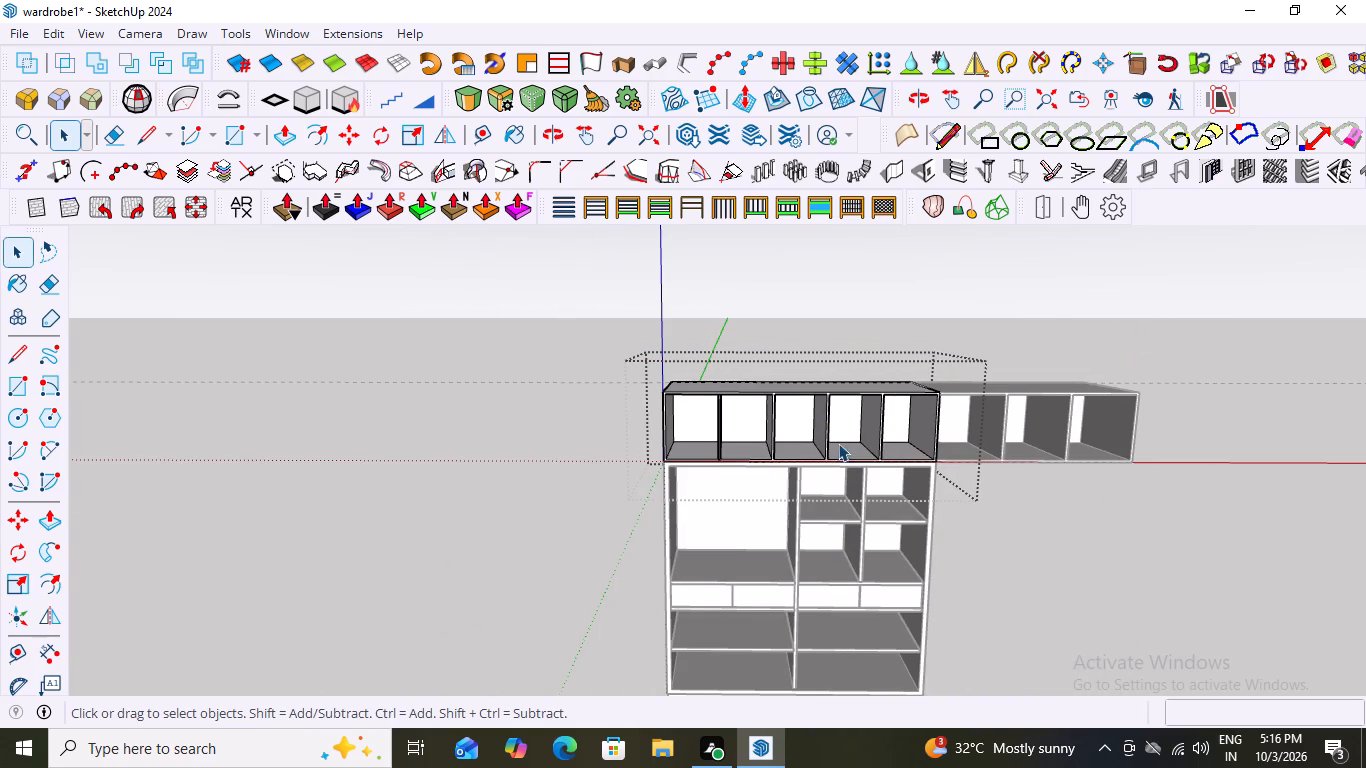
pyautogui.click(1046, 298)
pyautogui.click(1034, 299)
# Examine the wardrobe and its two adjoining lofts from above, the front and the outer side.
pyautogui.scroll(1, 926, 446)
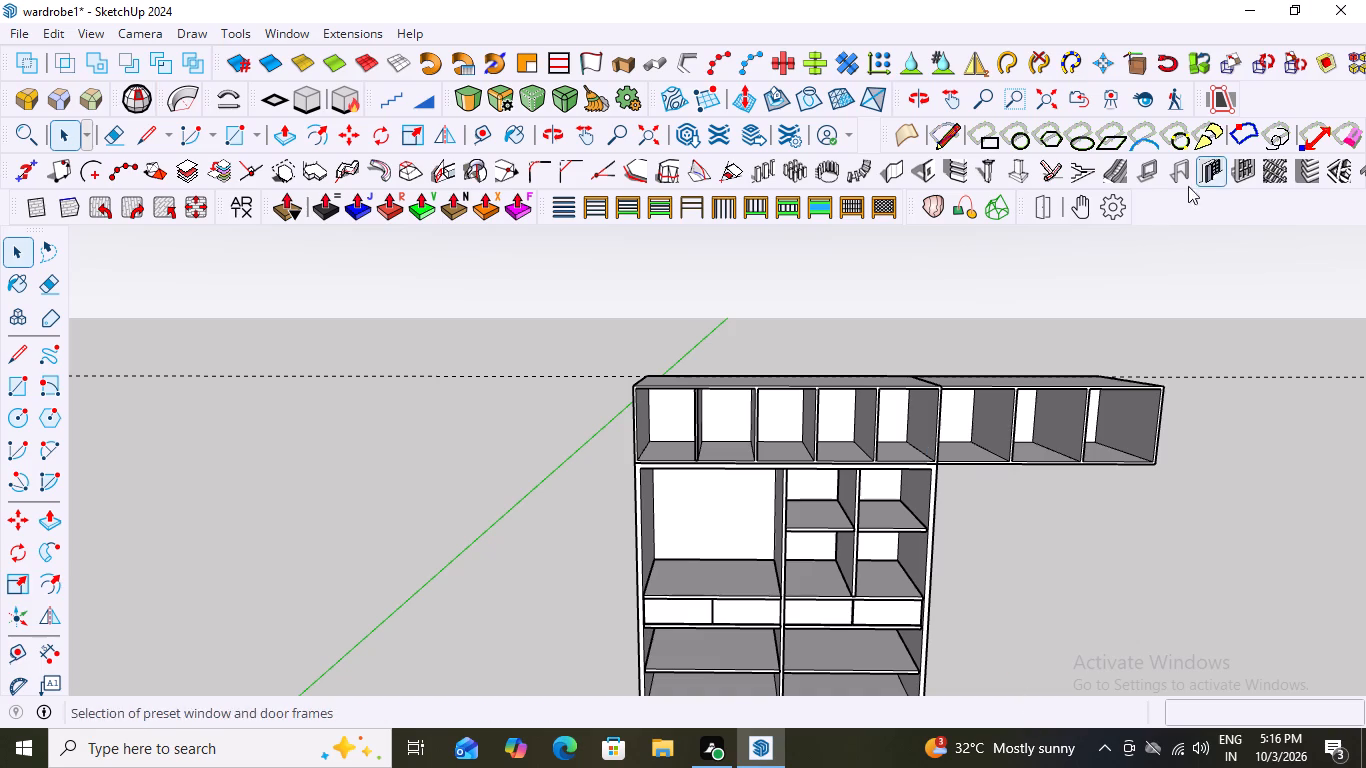
pyautogui.scroll(-7, 1048, 260)
pyautogui.moveTo(1105, 367); pyautogui.dragTo(1158, 394, button='middle')
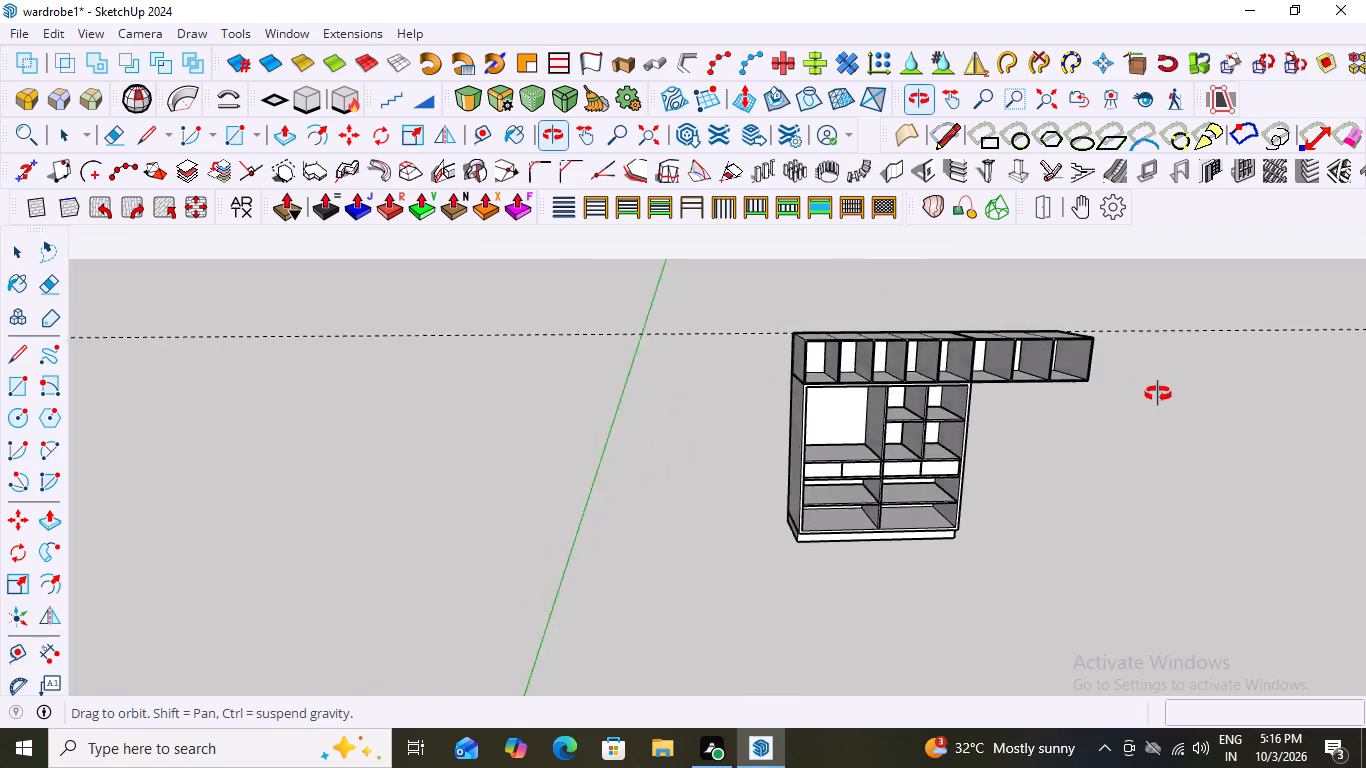
pyautogui.moveTo(1158, 394); pyautogui.dragTo(1164, 396, button='middle')
pyautogui.scroll(4, 981, 328)
pyautogui.moveTo(928, 309); pyautogui.dragTo(935, 400, button='middle')
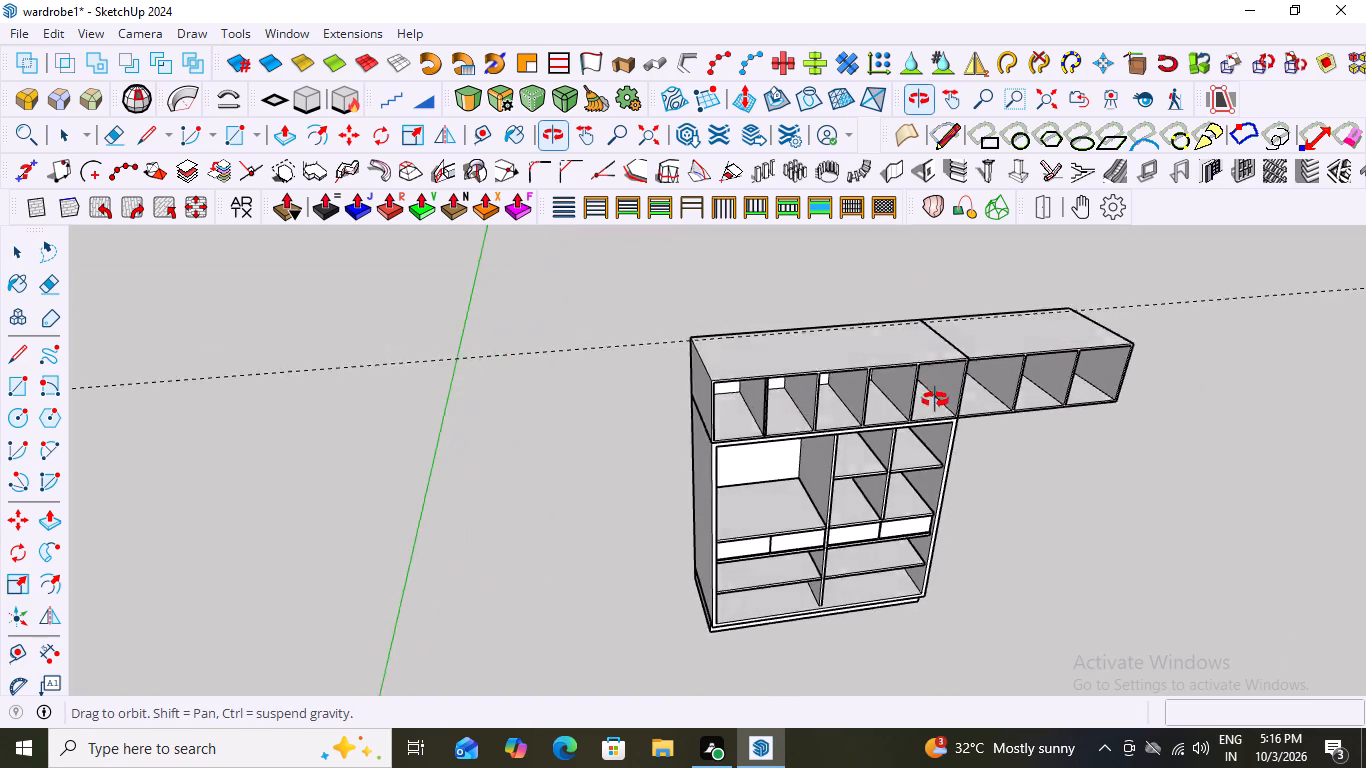
pyautogui.moveTo(935, 400); pyautogui.dragTo(923, 486, button='middle')
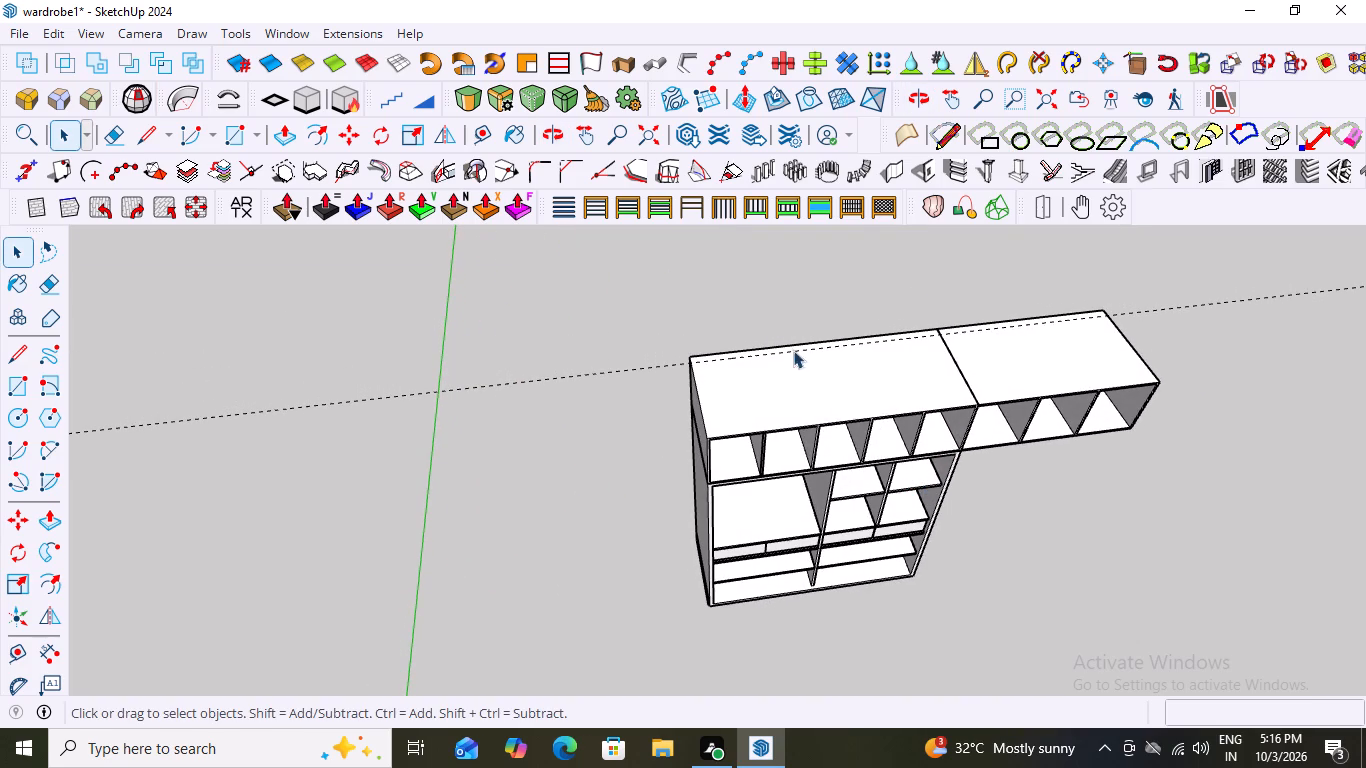
pyautogui.scroll(4, 787, 344)
pyautogui.scroll(-7, 731, 353)
pyautogui.moveTo(920, 412); pyautogui.dragTo(910, 365, button='middle')
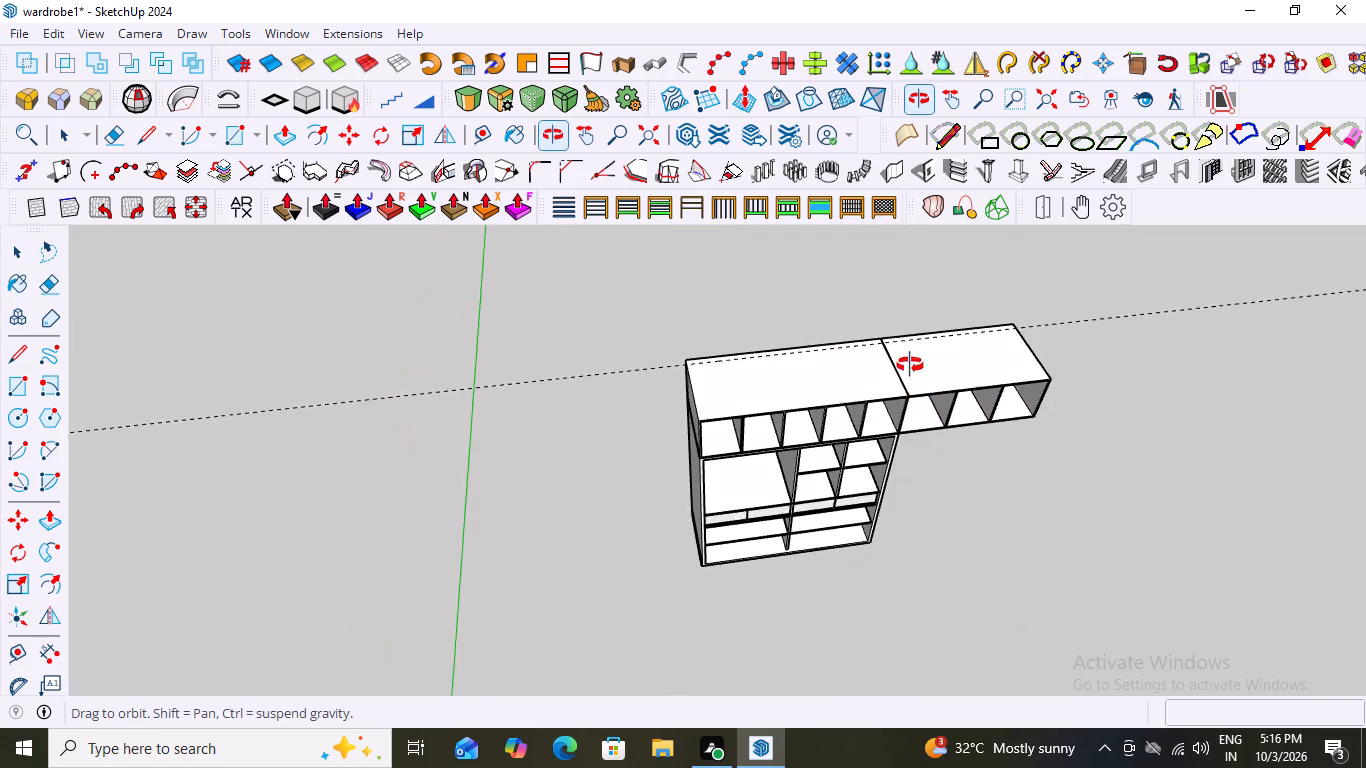
pyautogui.moveTo(910, 365); pyautogui.dragTo(912, 212, button='middle')
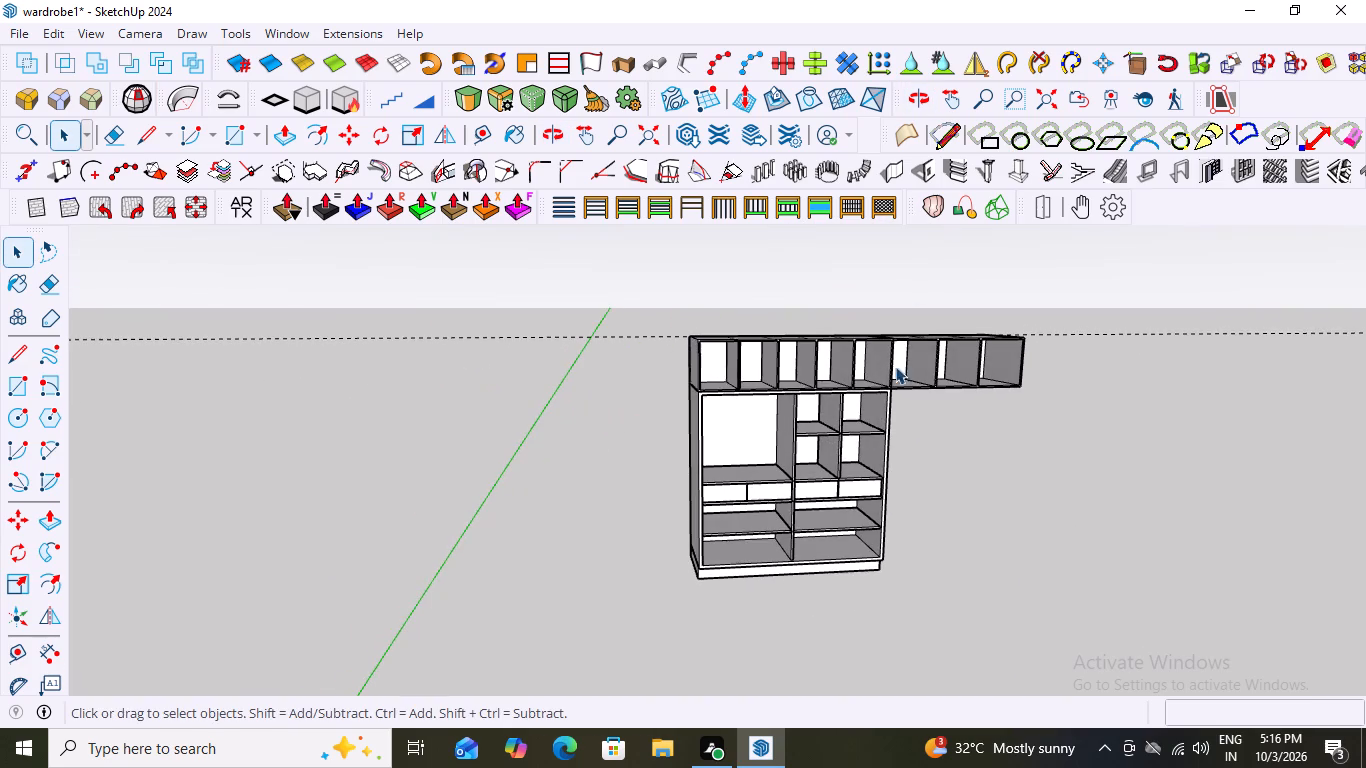
pyautogui.scroll(2, 828, 412)
pyautogui.scroll(-1, 875, 401)
pyautogui.moveTo(884, 401); pyautogui.dragTo(769, 389, button='middle')
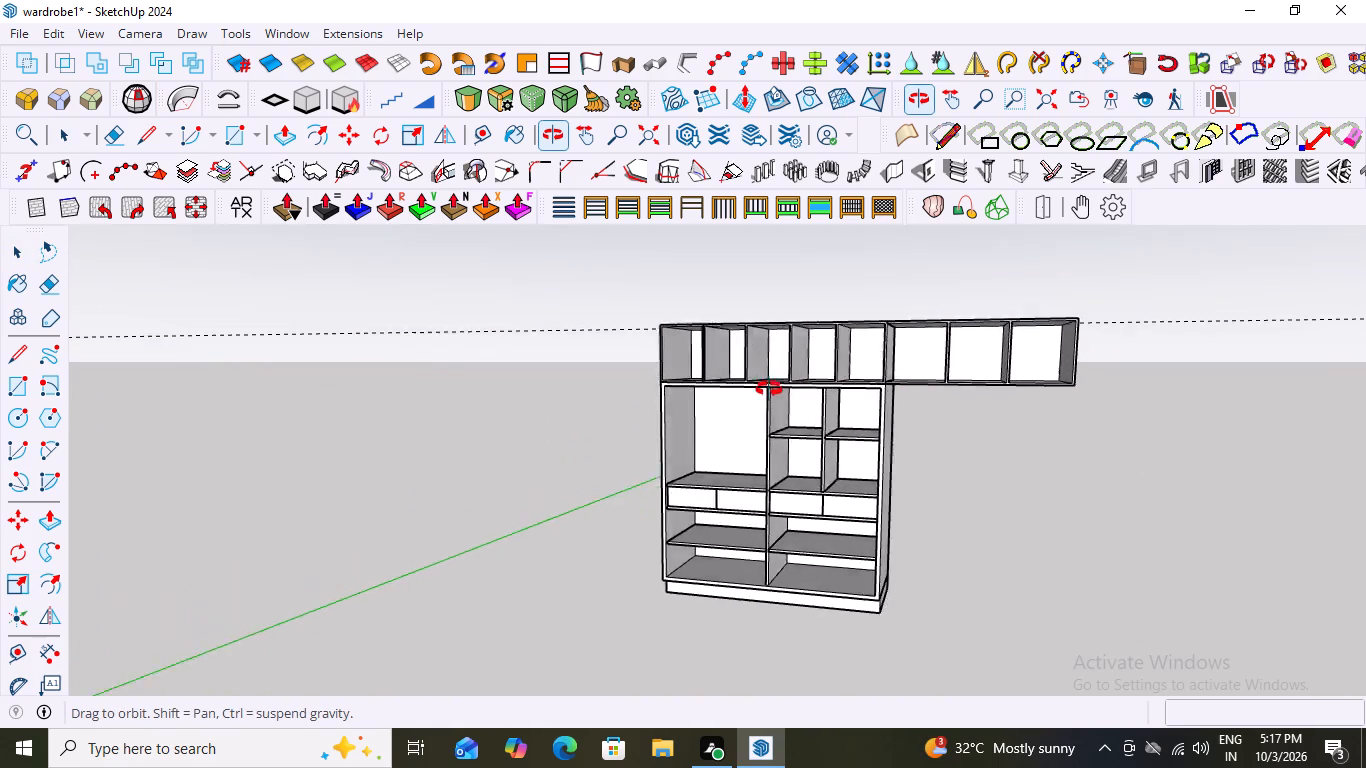
pyautogui.moveTo(769, 389); pyautogui.dragTo(1365, 433, button='middle')
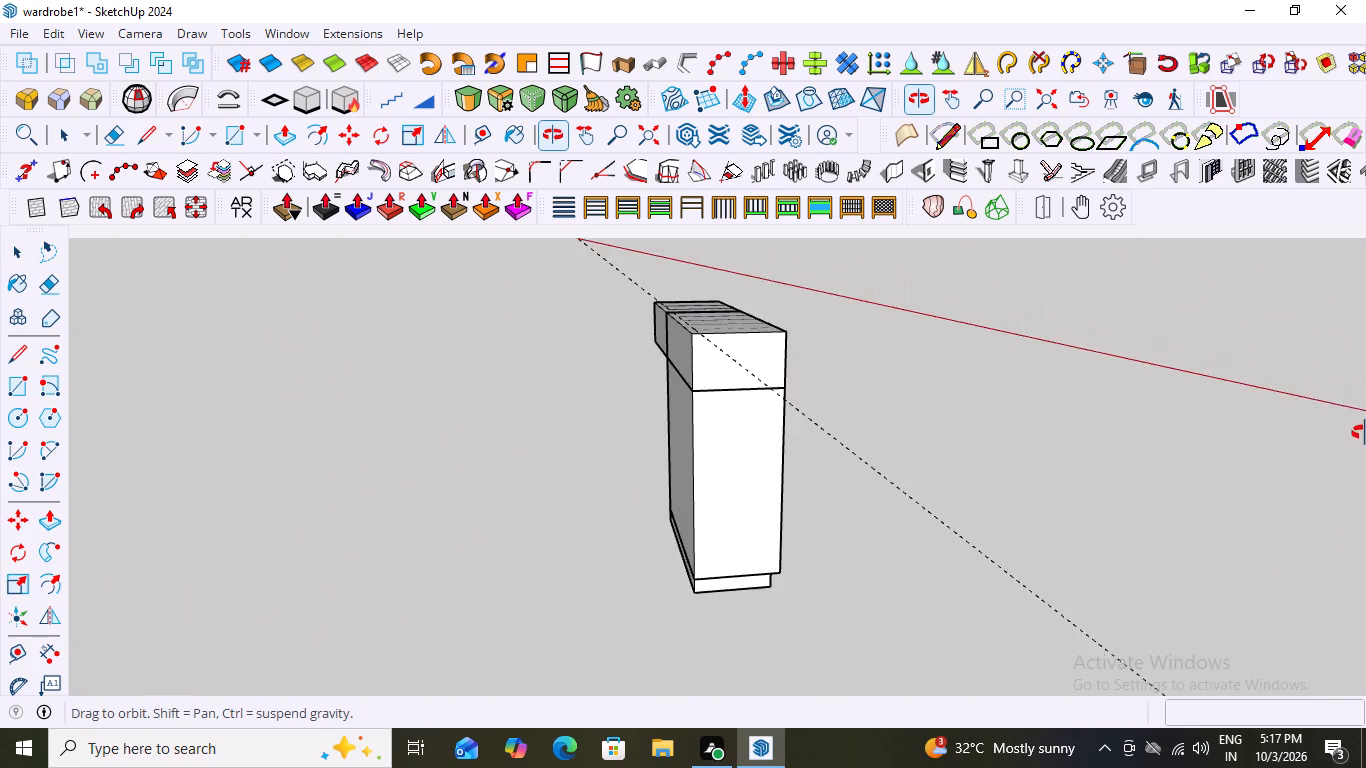
pyautogui.moveTo(1365, 433); pyautogui.dragTo(814, 422, button='middle')
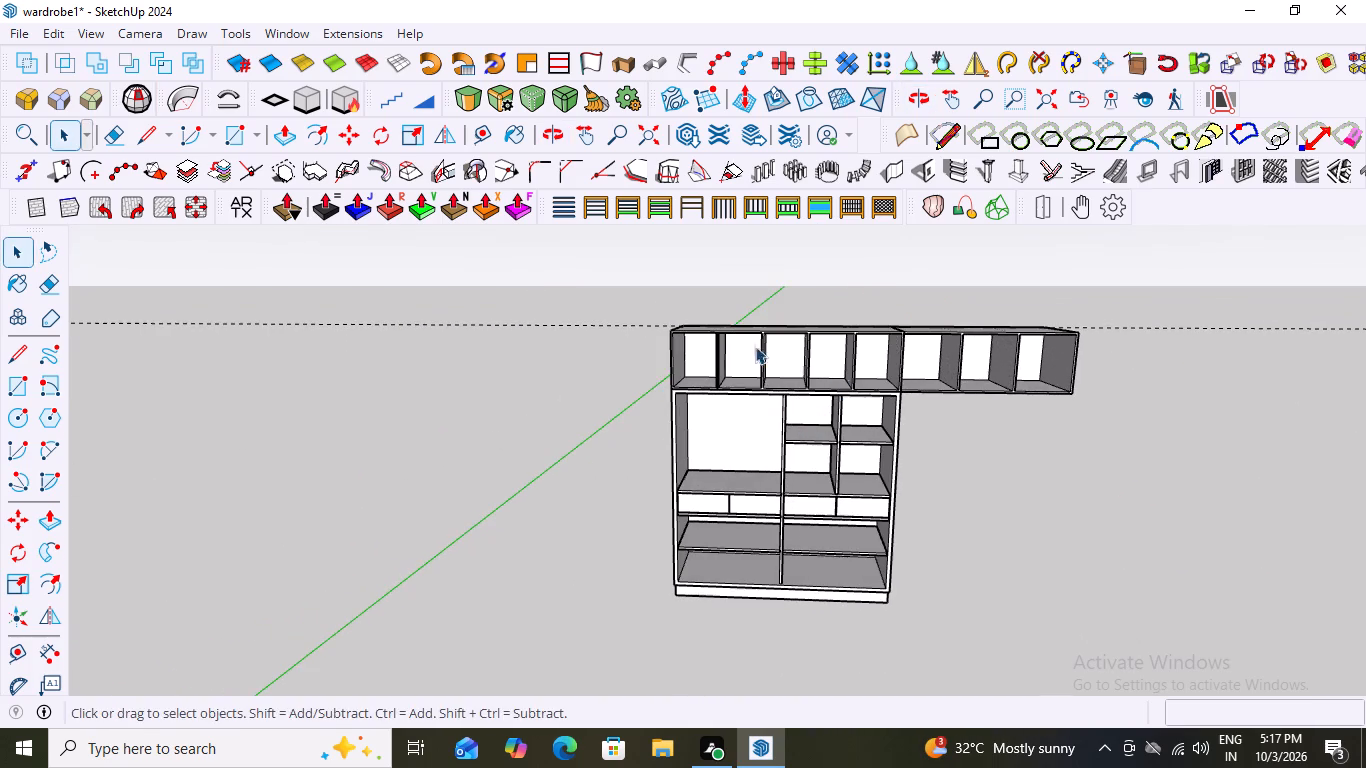
pyautogui.scroll(3, 712, 337)
pyautogui.moveTo(744, 356); pyautogui.dragTo(791, 367, button='middle')
pyautogui.scroll(3, 703, 358)
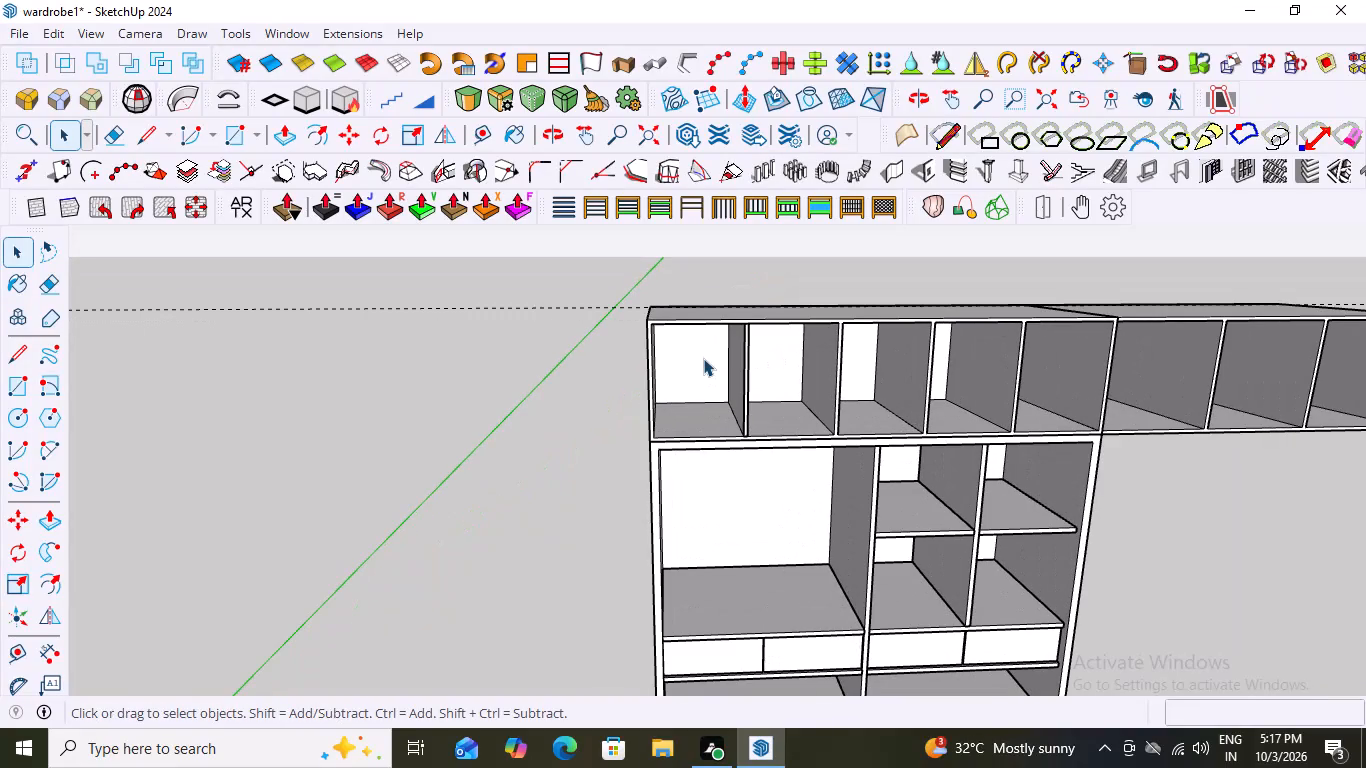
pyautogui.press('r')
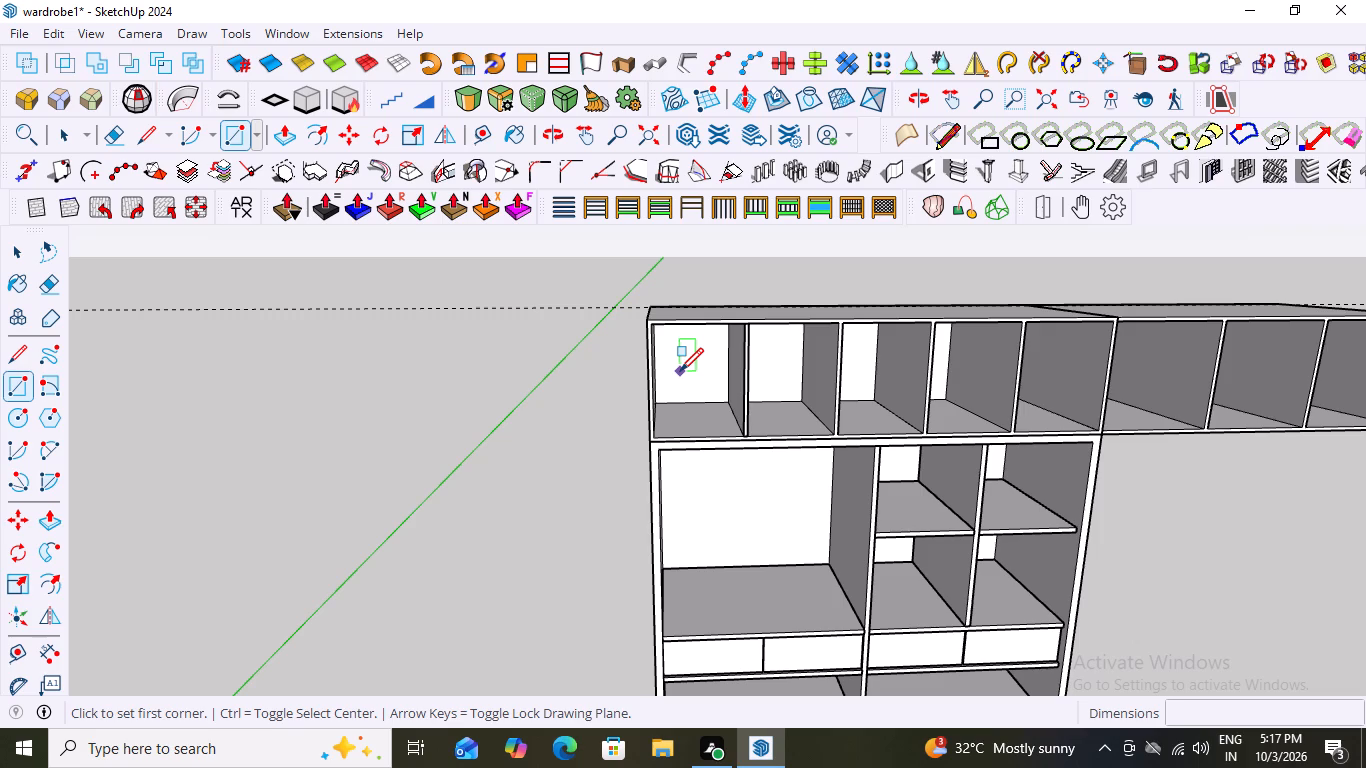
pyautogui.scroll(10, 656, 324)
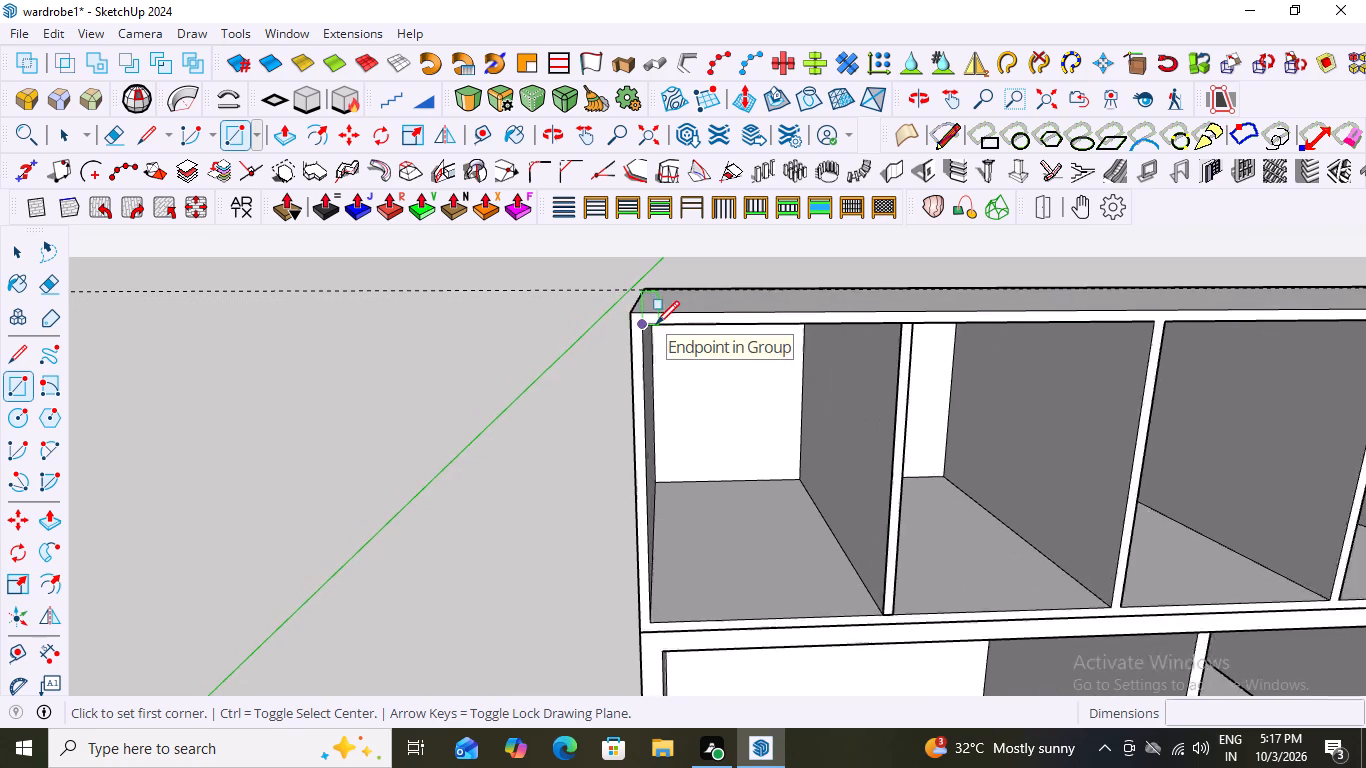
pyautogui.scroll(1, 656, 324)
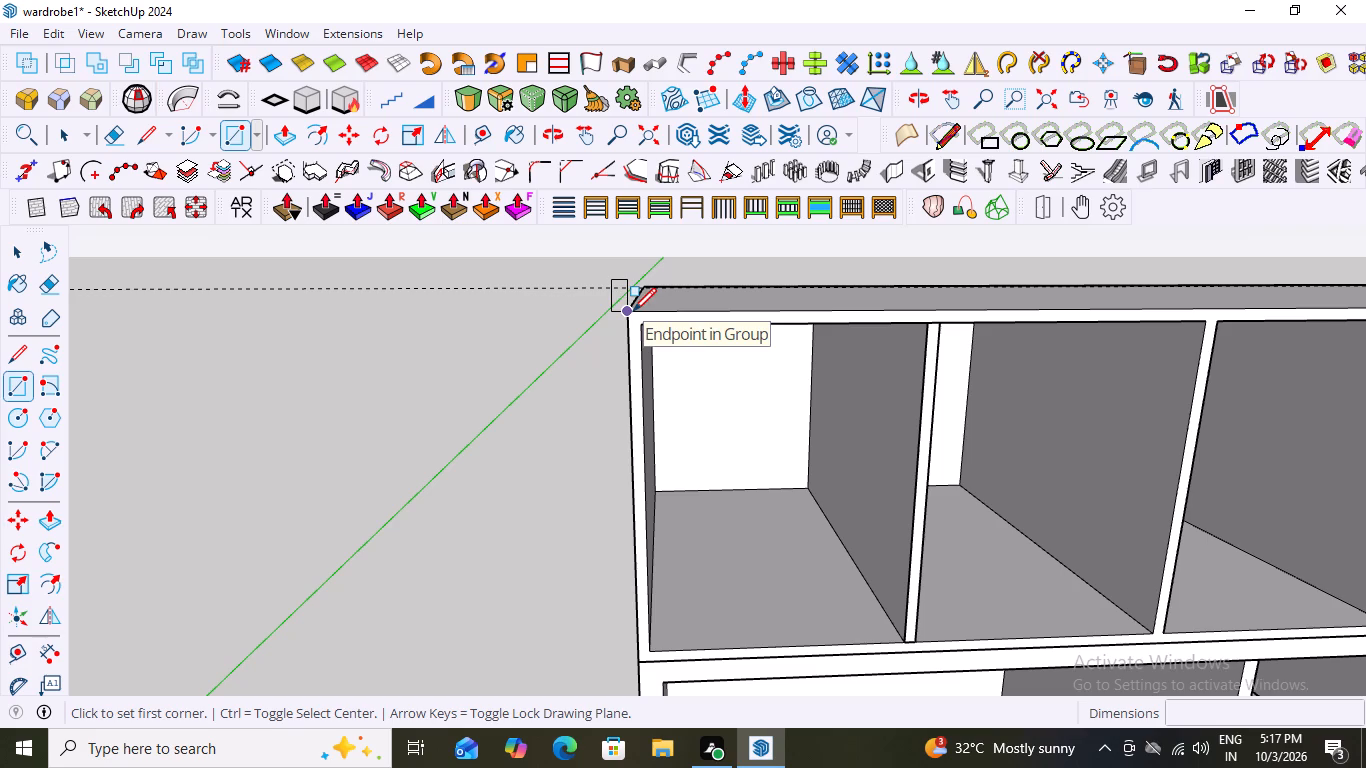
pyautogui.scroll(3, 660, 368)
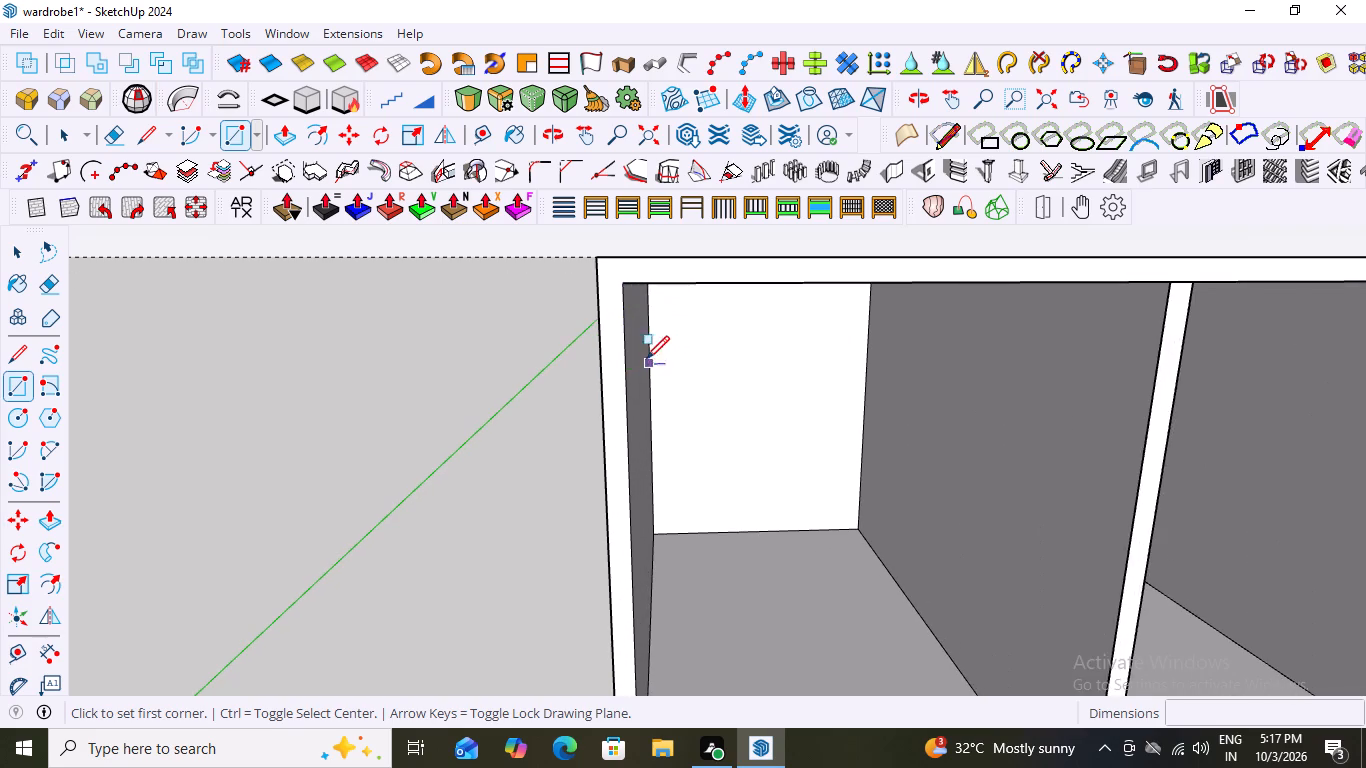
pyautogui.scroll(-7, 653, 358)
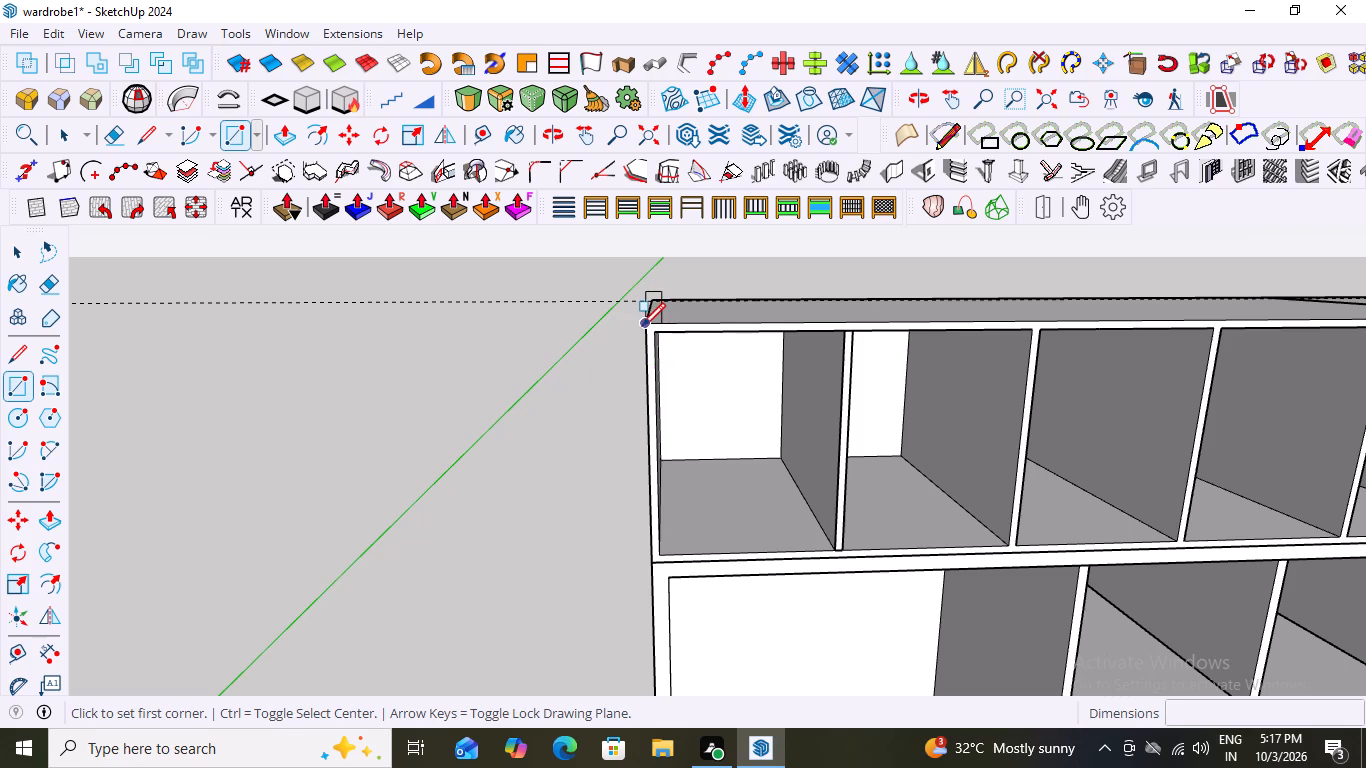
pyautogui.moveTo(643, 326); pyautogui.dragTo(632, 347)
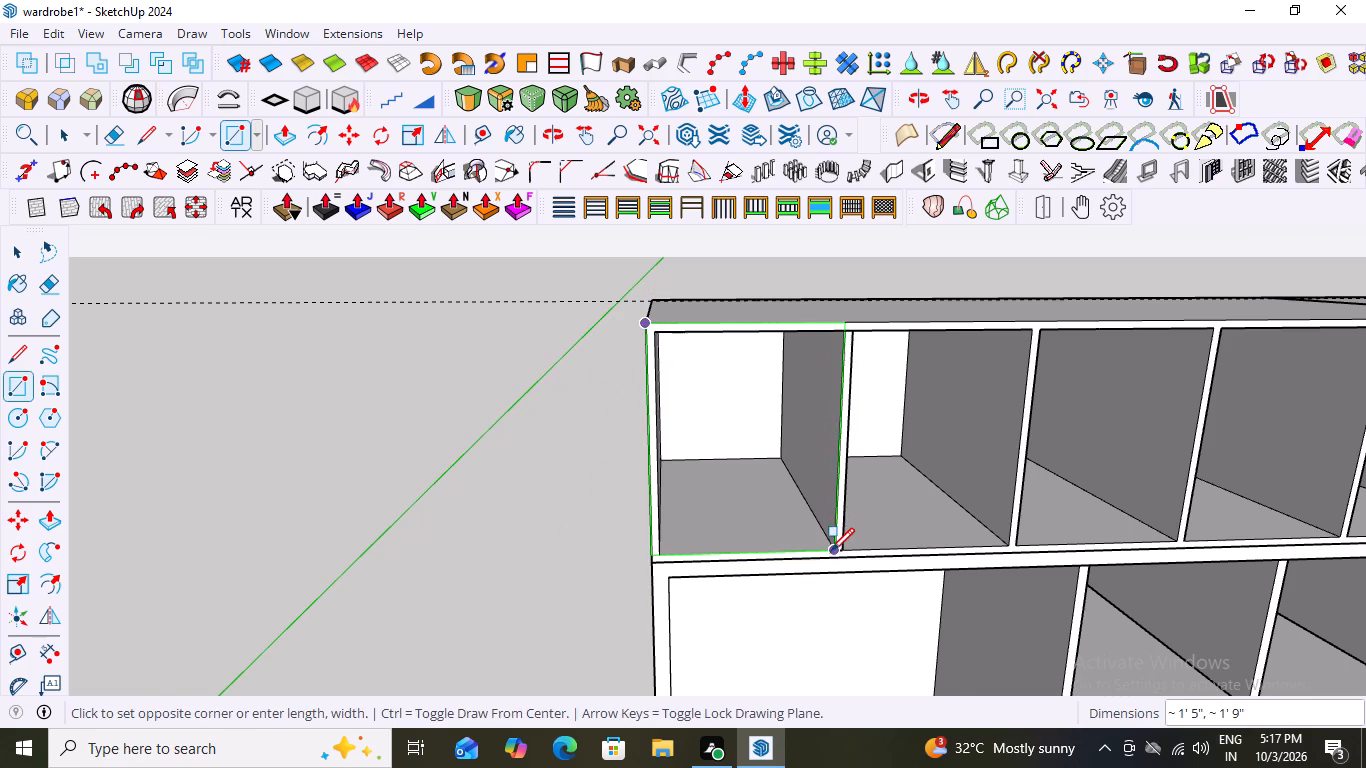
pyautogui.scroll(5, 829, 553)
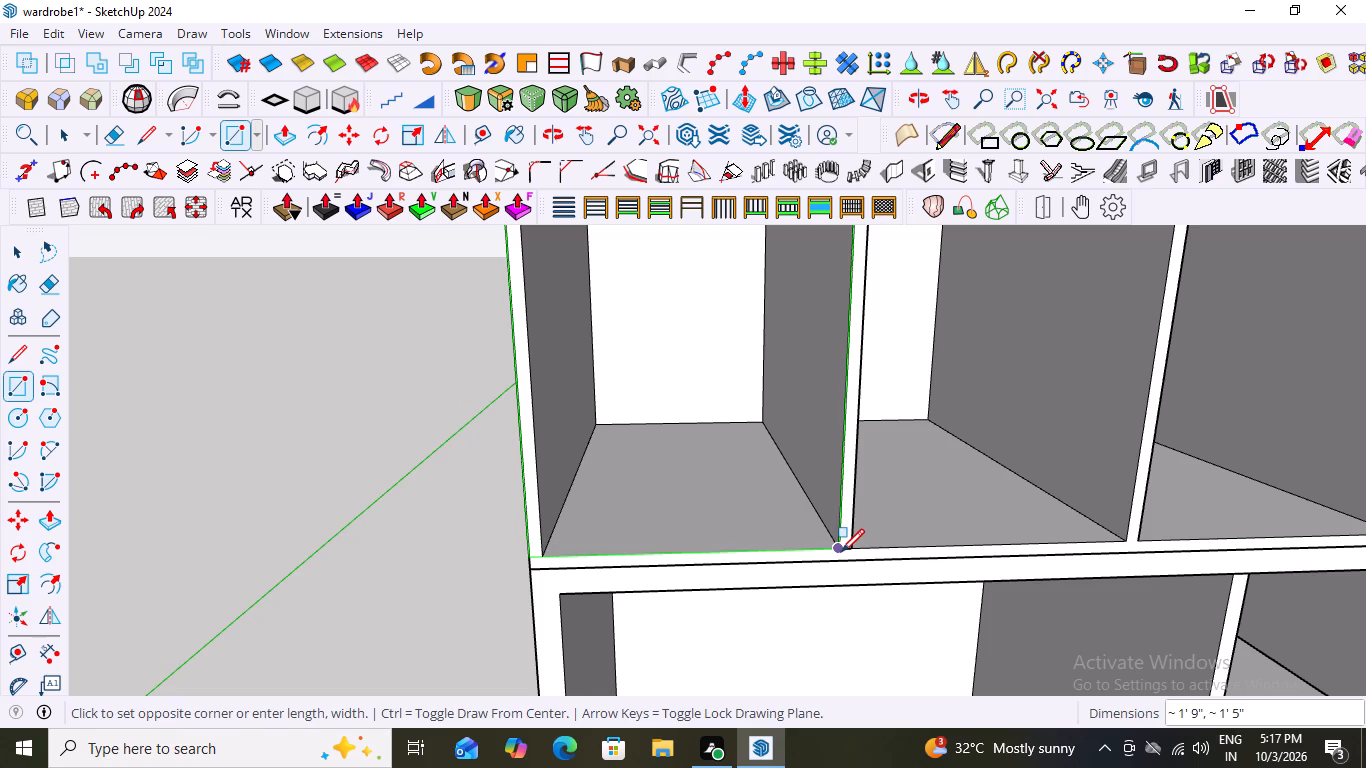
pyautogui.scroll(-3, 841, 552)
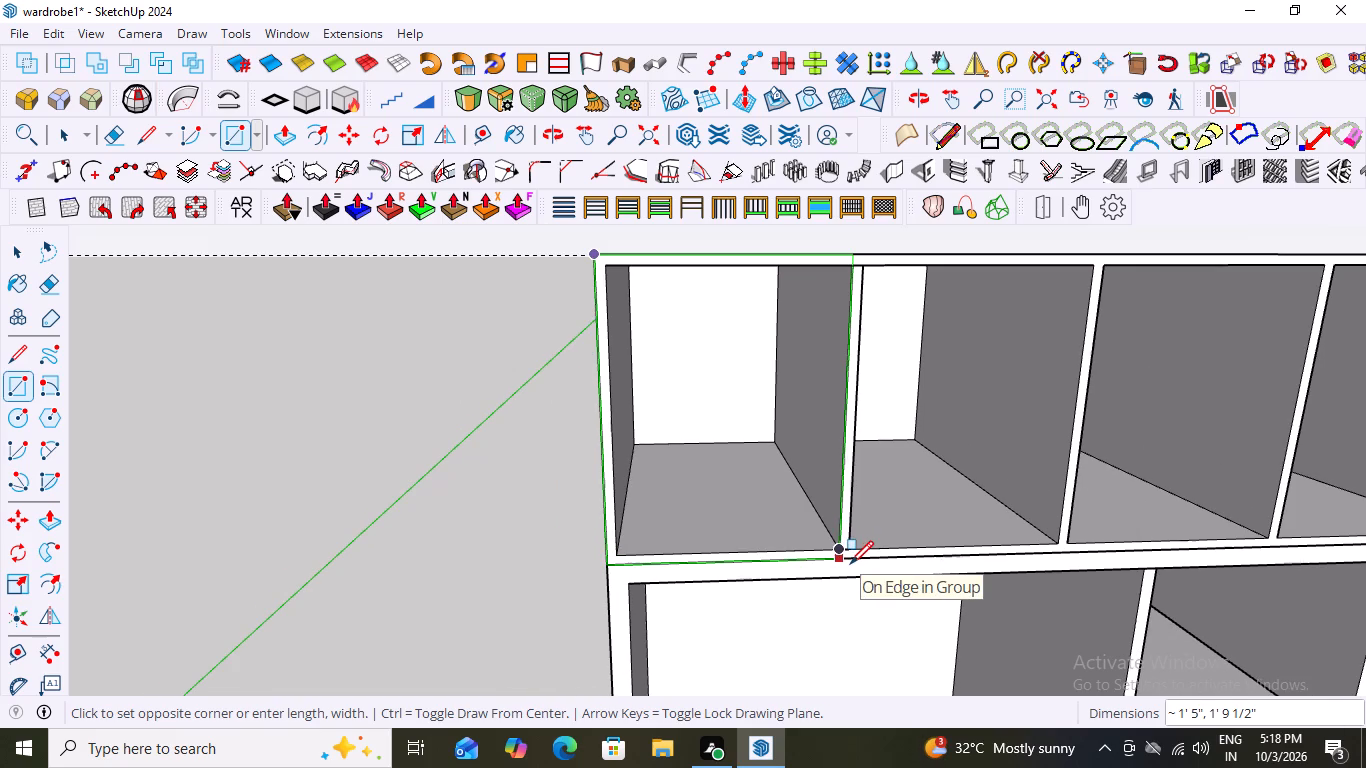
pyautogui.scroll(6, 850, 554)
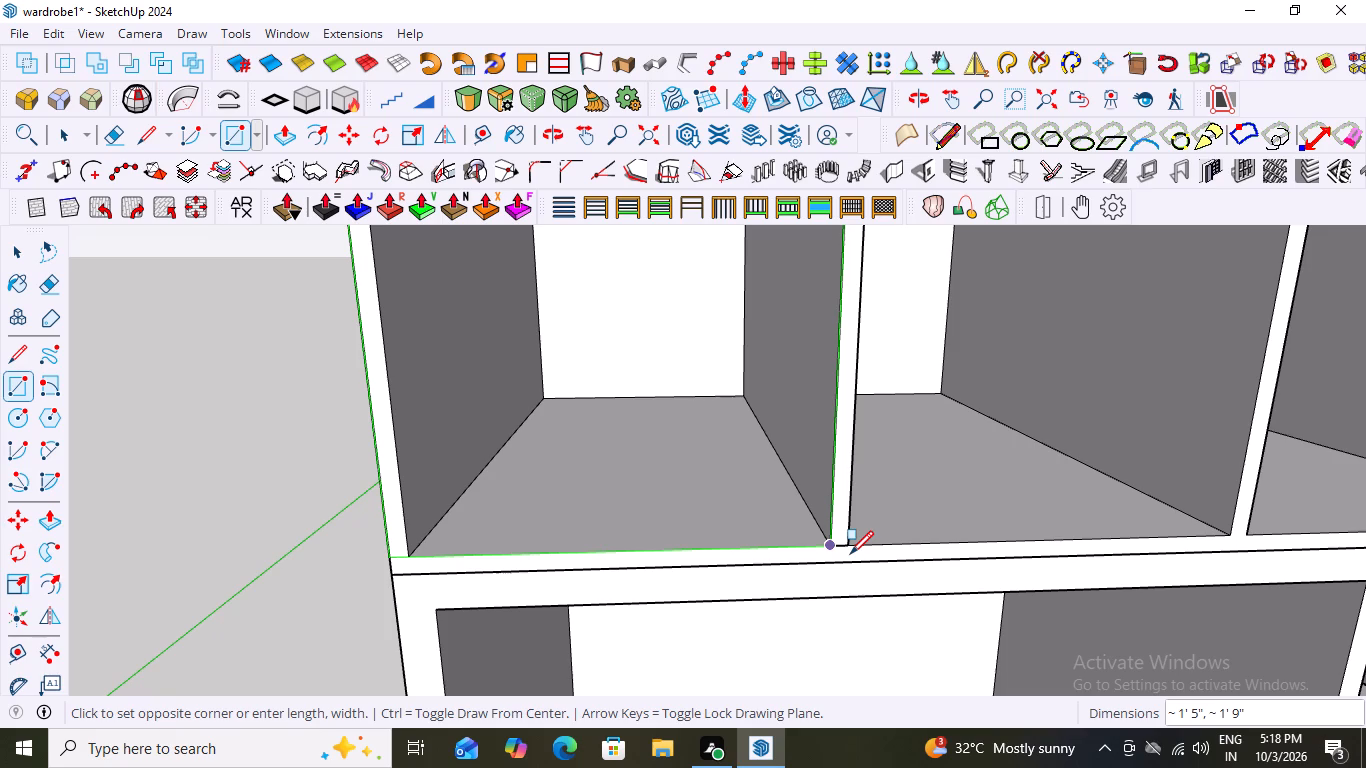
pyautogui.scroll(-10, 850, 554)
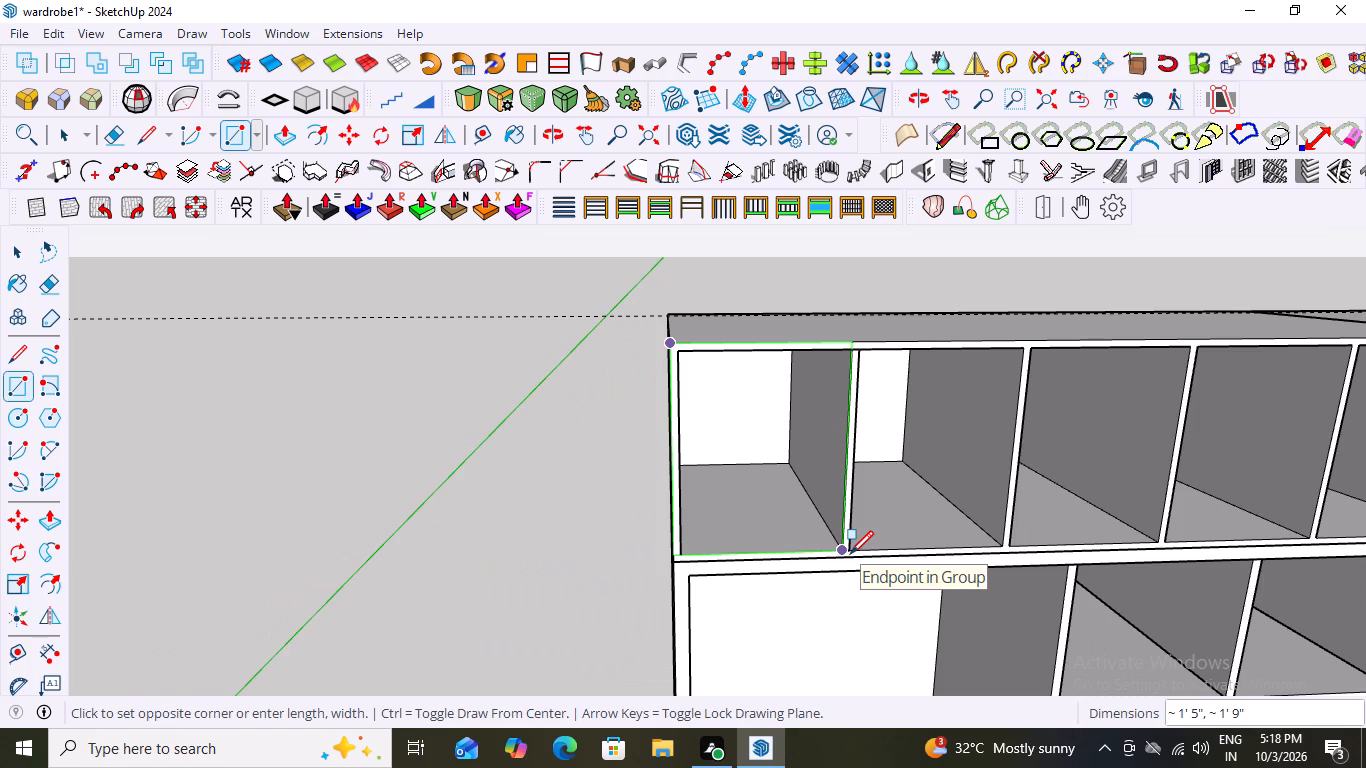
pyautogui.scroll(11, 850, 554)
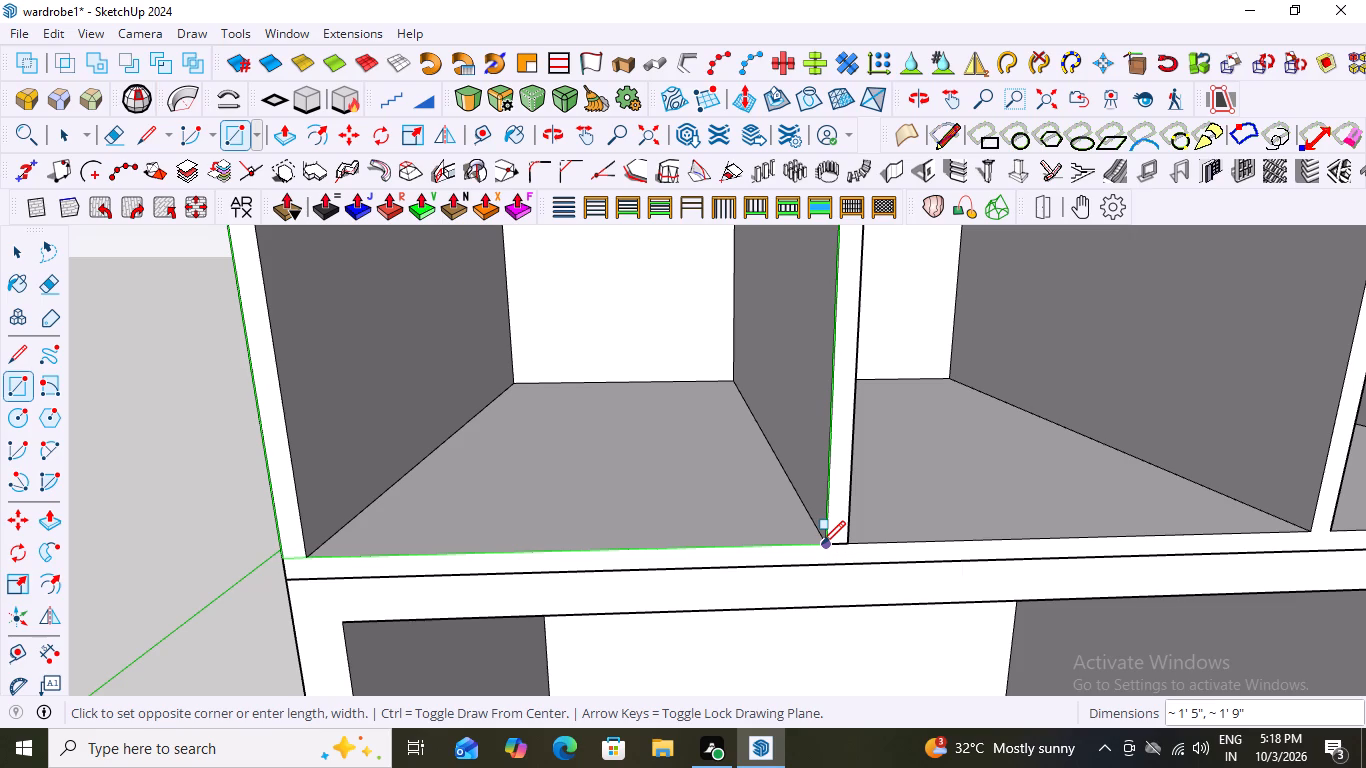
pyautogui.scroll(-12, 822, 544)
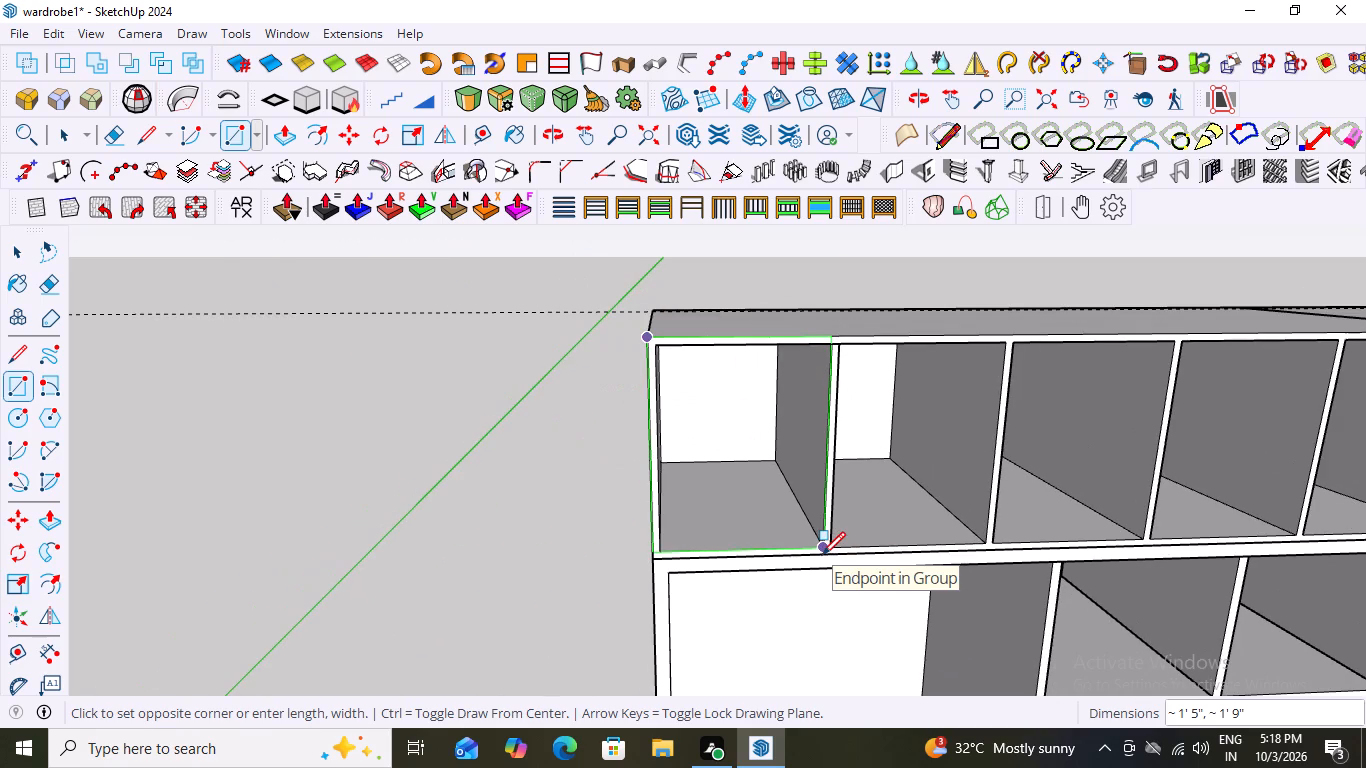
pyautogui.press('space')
# Draw a front rectangle about 1' 8" by 1' 4" between opposite inner corners of the five-compartment loft's outermost opening.
pyautogui.scroll(2, 701, 368)
pyautogui.press('r')
pyautogui.scroll(3, 628, 348)
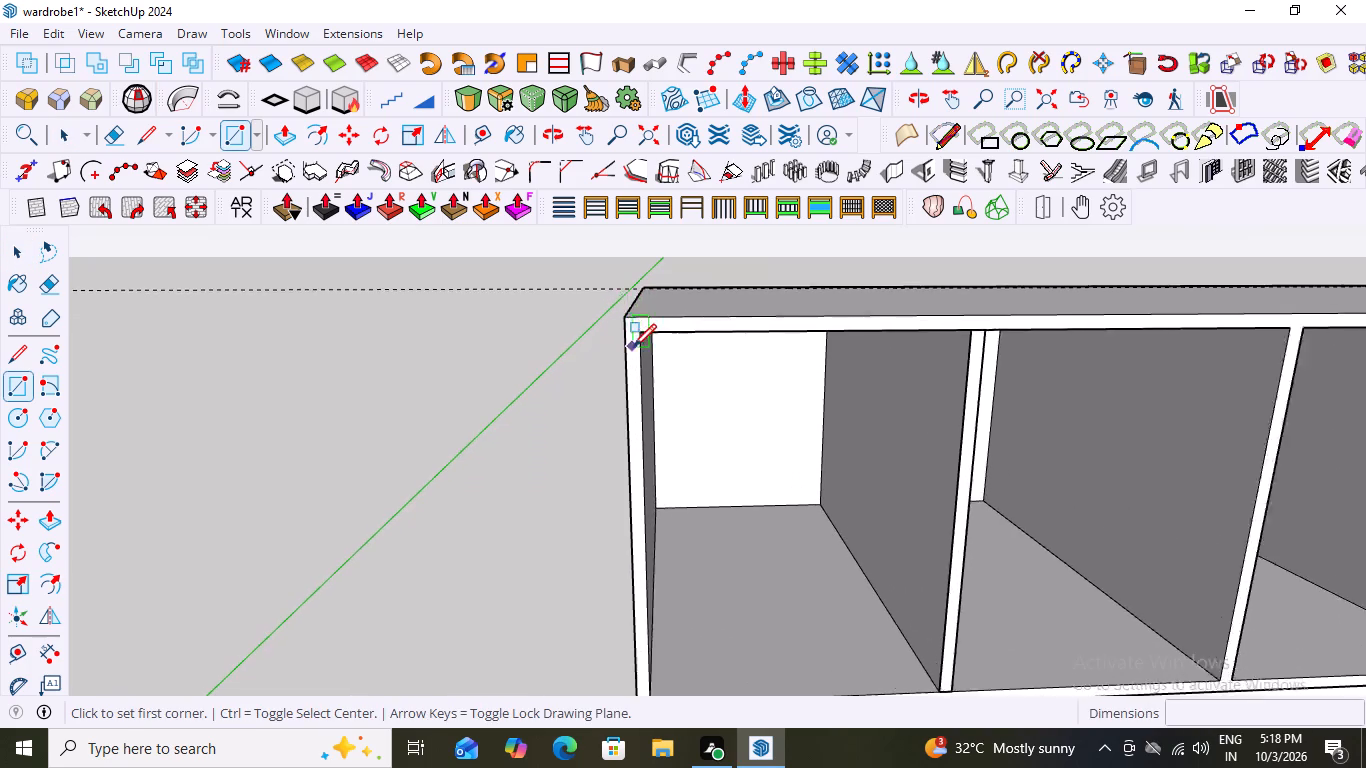
pyautogui.scroll(5, 633, 347)
pyautogui.click(639, 307)
pyautogui.scroll(-5, 948, 478)
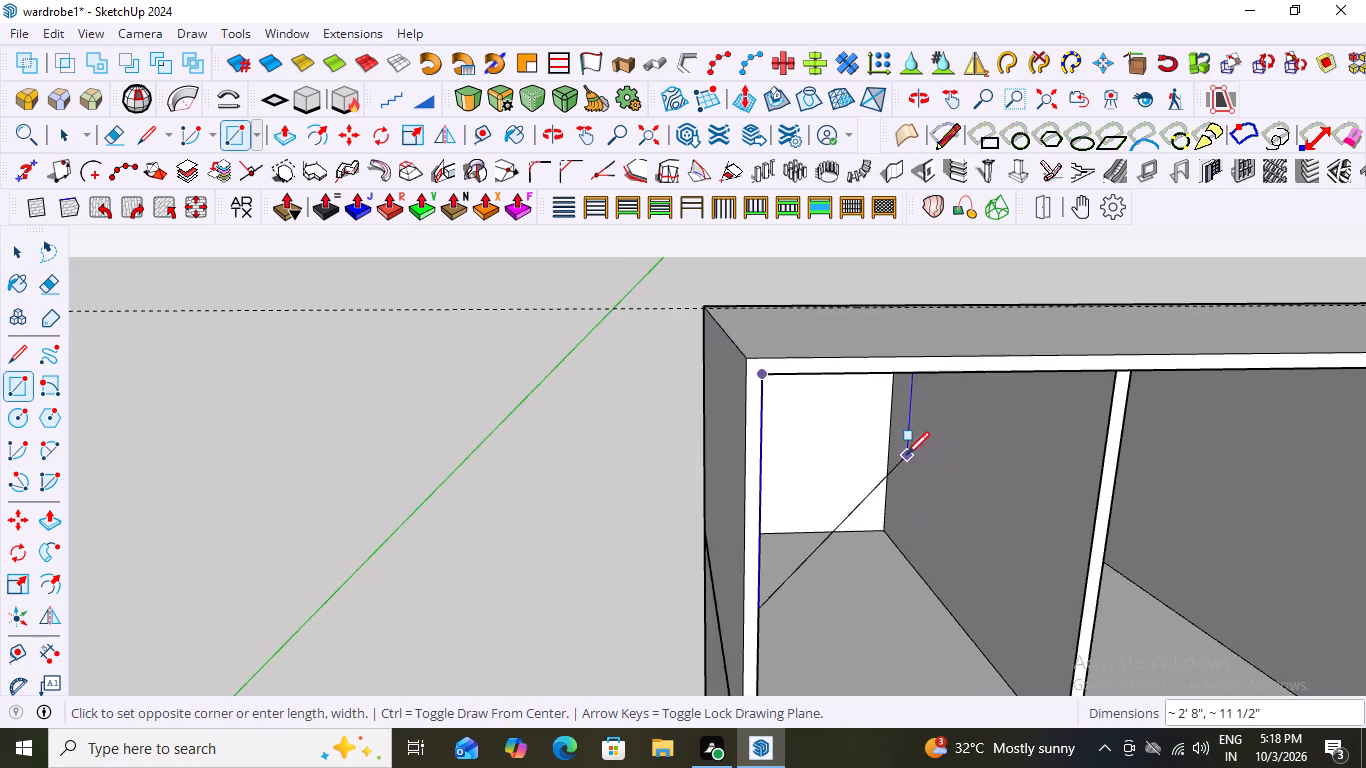
pyautogui.scroll(-6, 906, 455)
pyautogui.scroll(3, 1000, 639)
pyautogui.scroll(8, 897, 556)
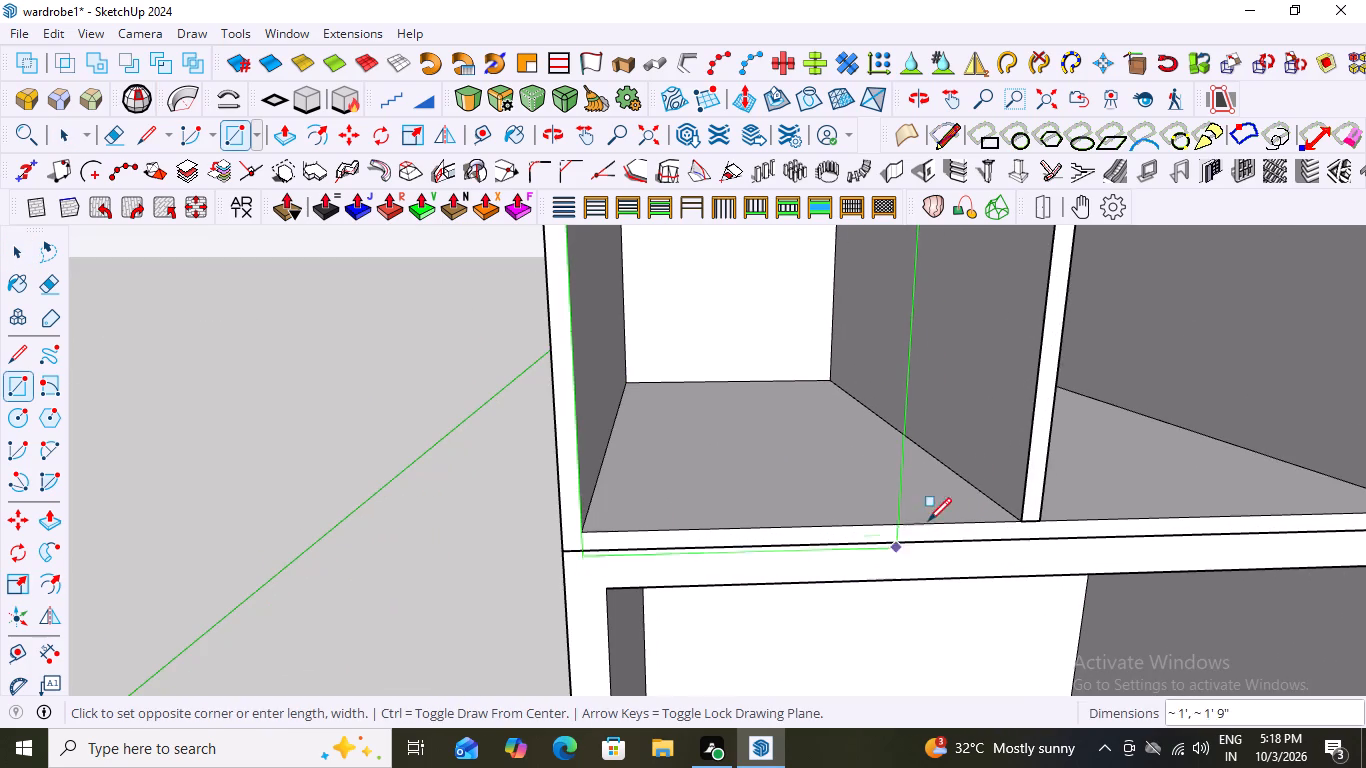
pyautogui.click(1016, 522)
pyautogui.scroll(-12, 790, 547)
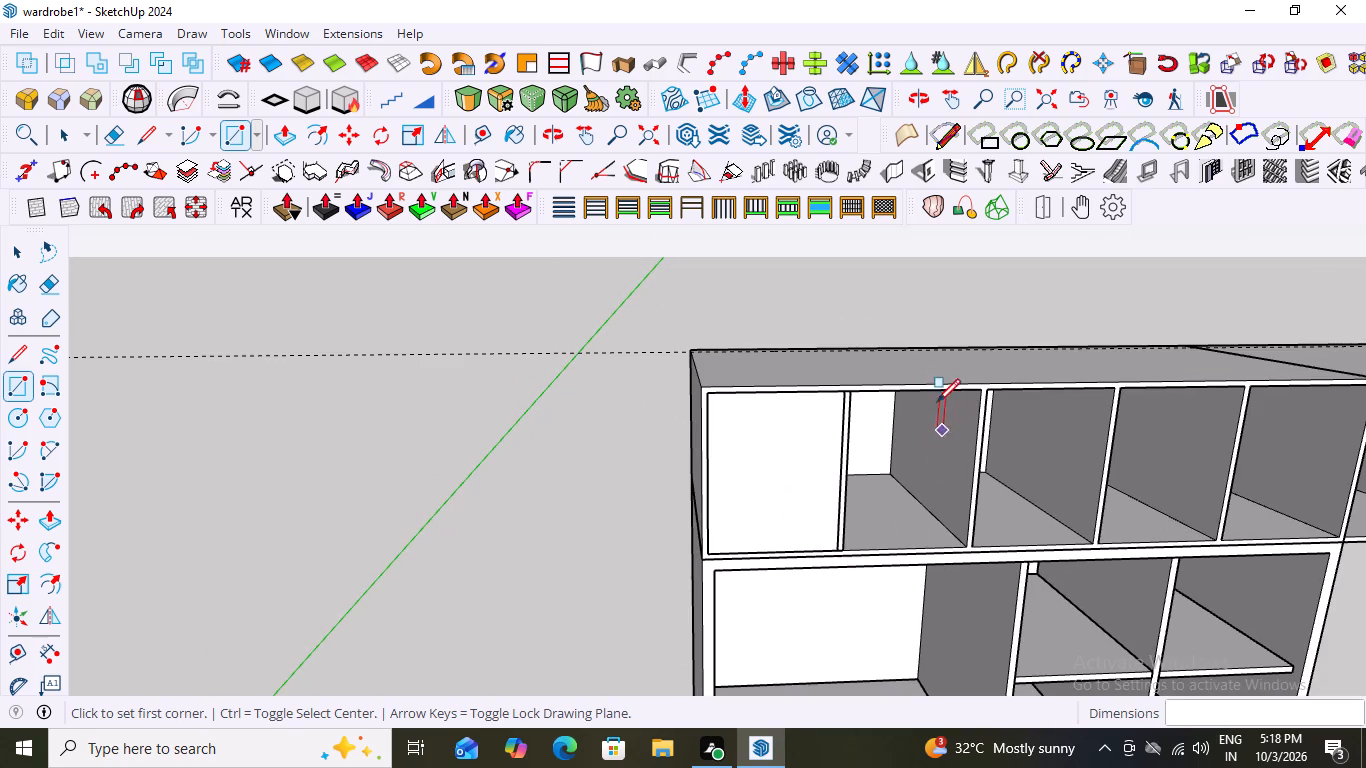
# Make a group from the new front rectangle's face and its edges.
pyautogui.press('space')
pyautogui.doubleClick(793, 465)
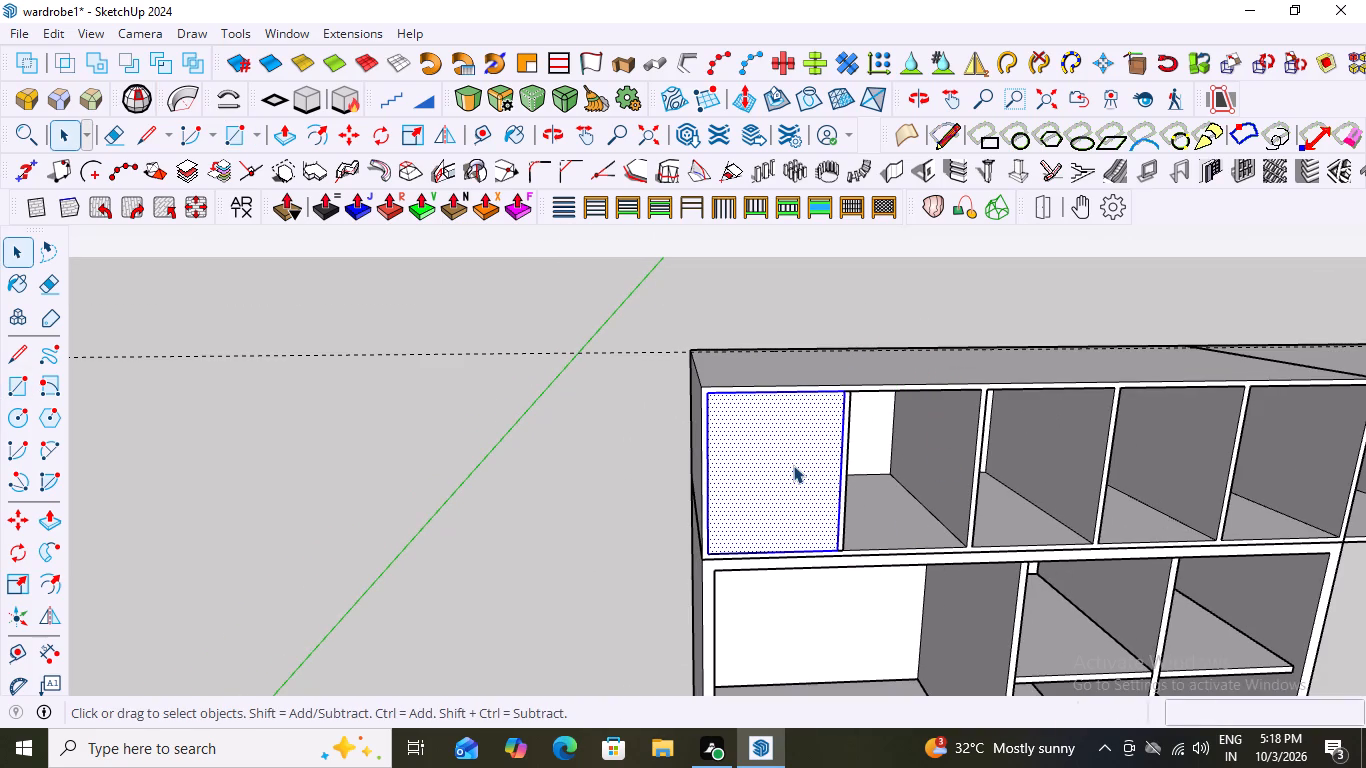
pyautogui.rightClick(792, 465)
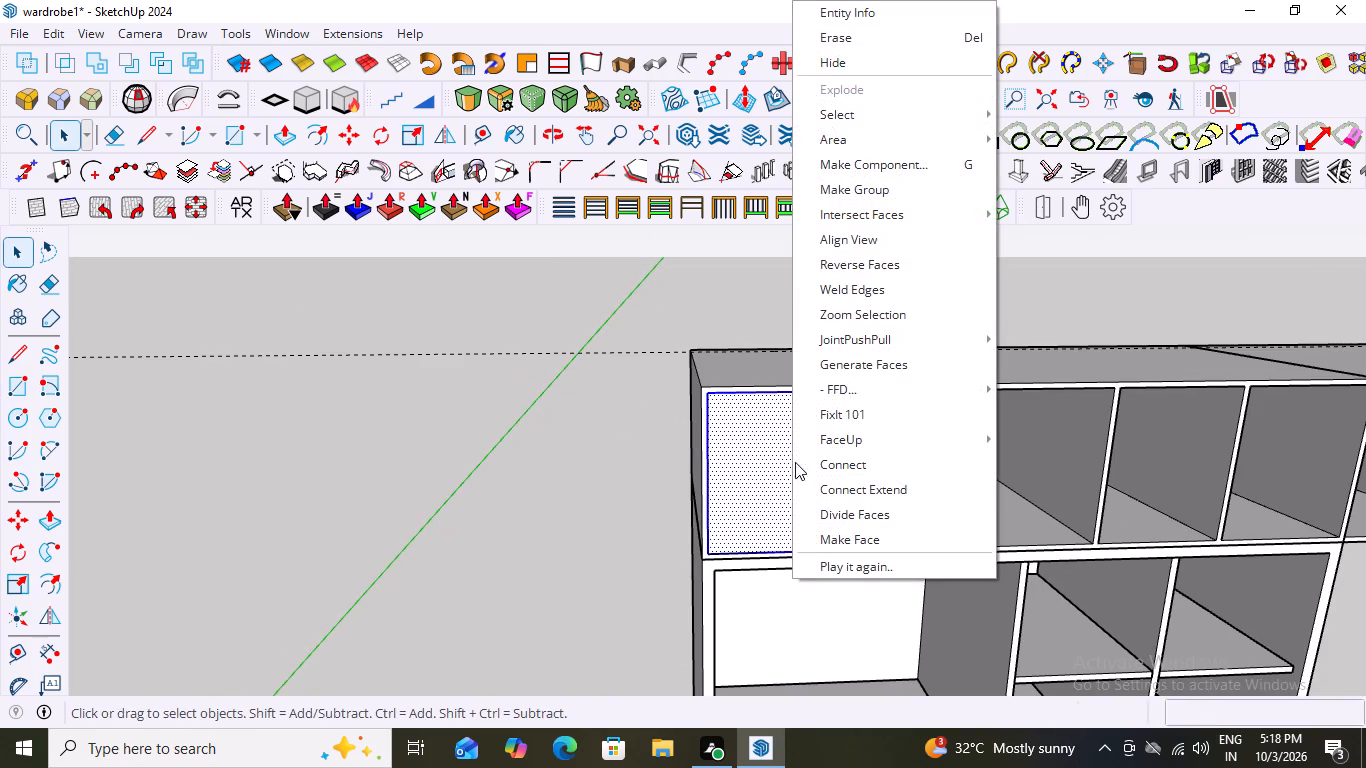
pyautogui.click(880, 189)
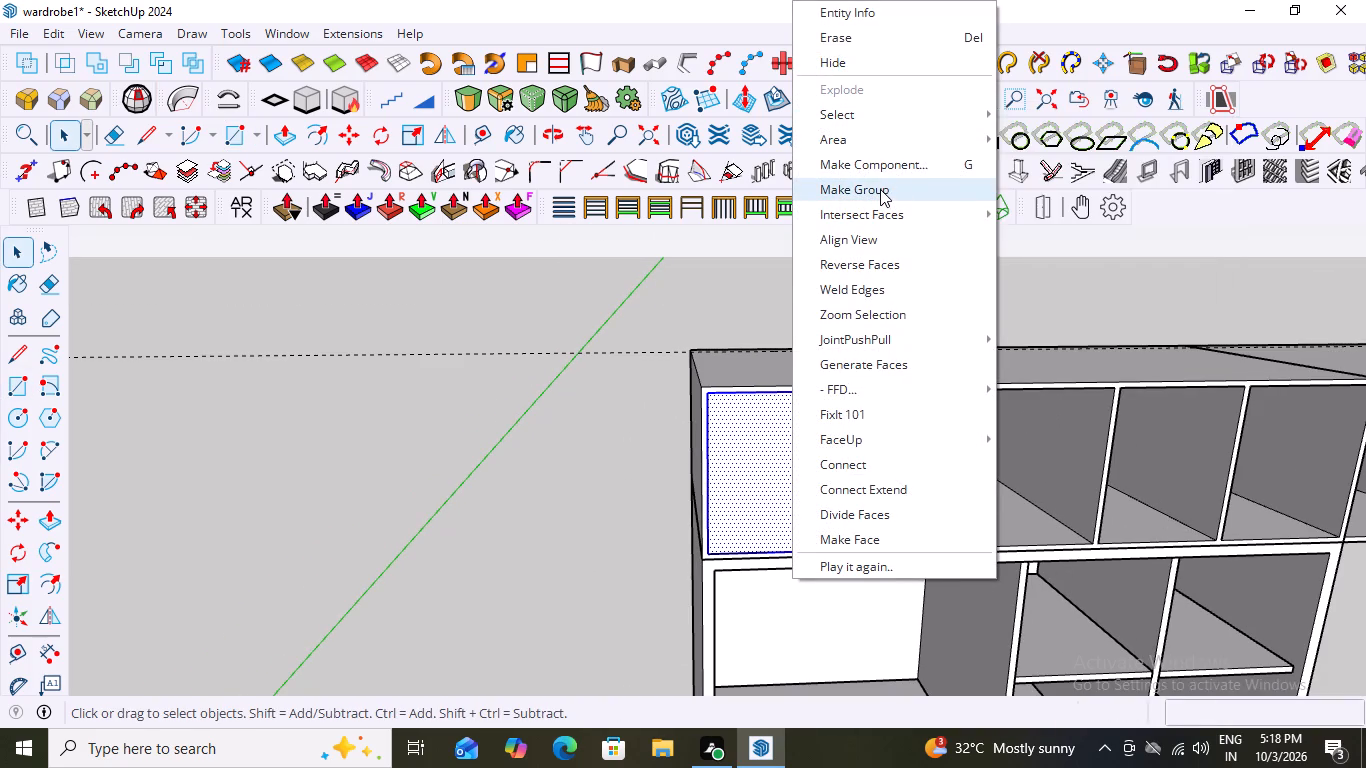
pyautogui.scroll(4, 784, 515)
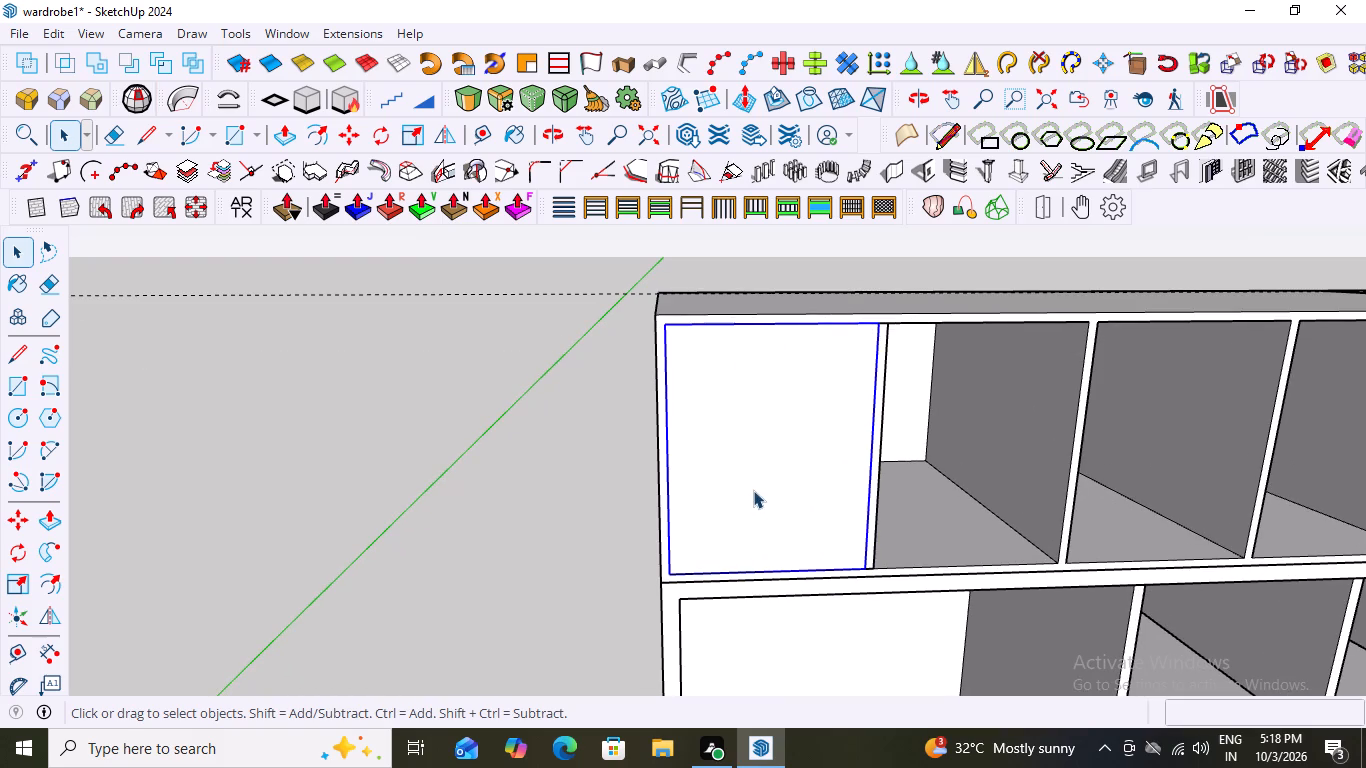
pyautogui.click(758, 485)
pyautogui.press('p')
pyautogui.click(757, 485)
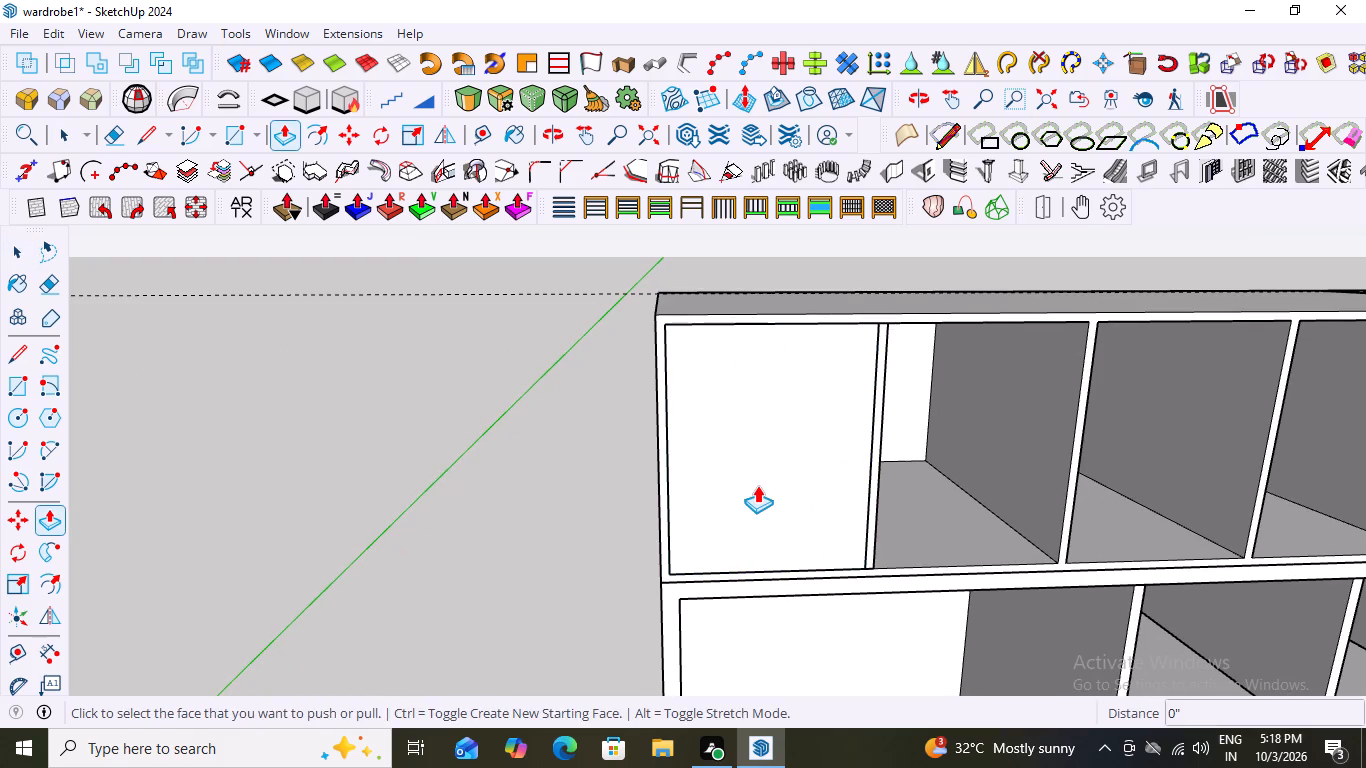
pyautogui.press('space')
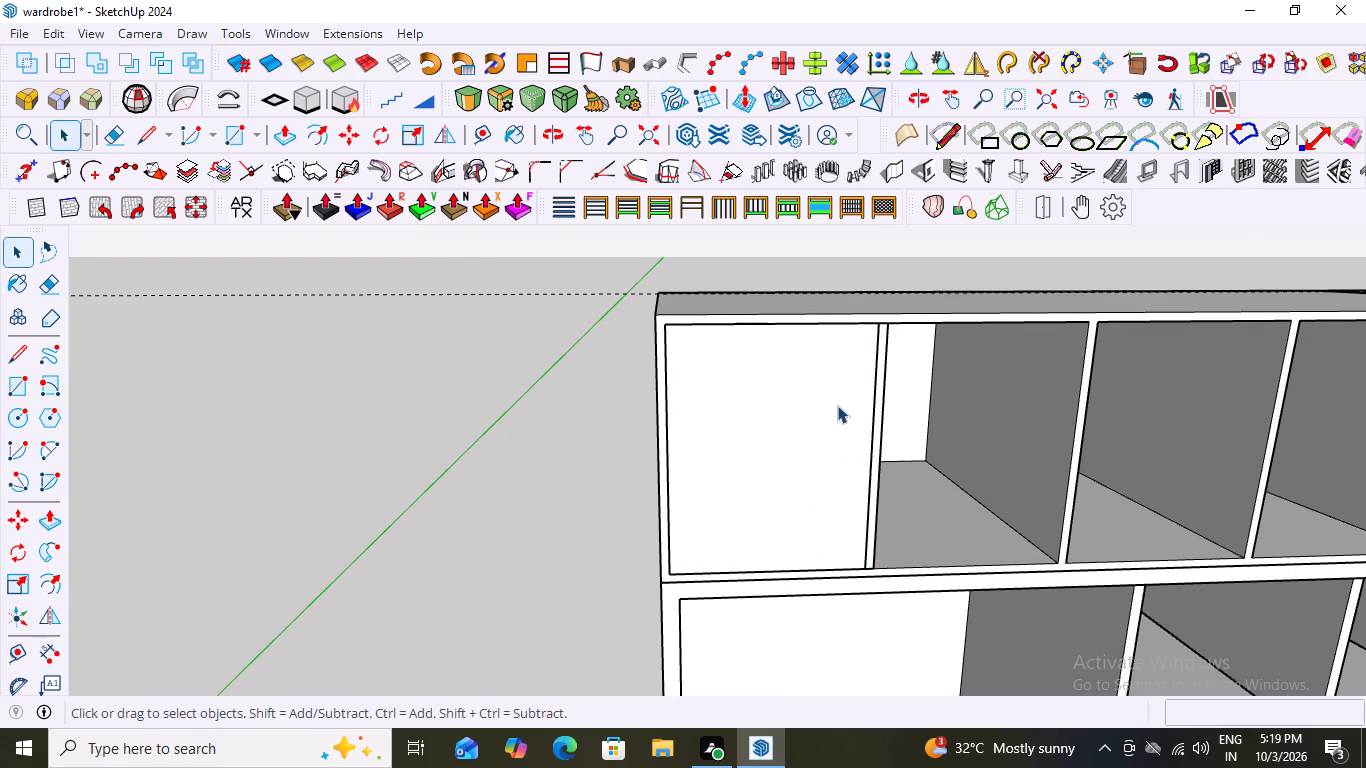
# Inside the front rectangle's group, push/pull the face outward 1" into a shutter panel, and close the group.
pyautogui.doubleClick(823, 401)
pyautogui.click(823, 401)
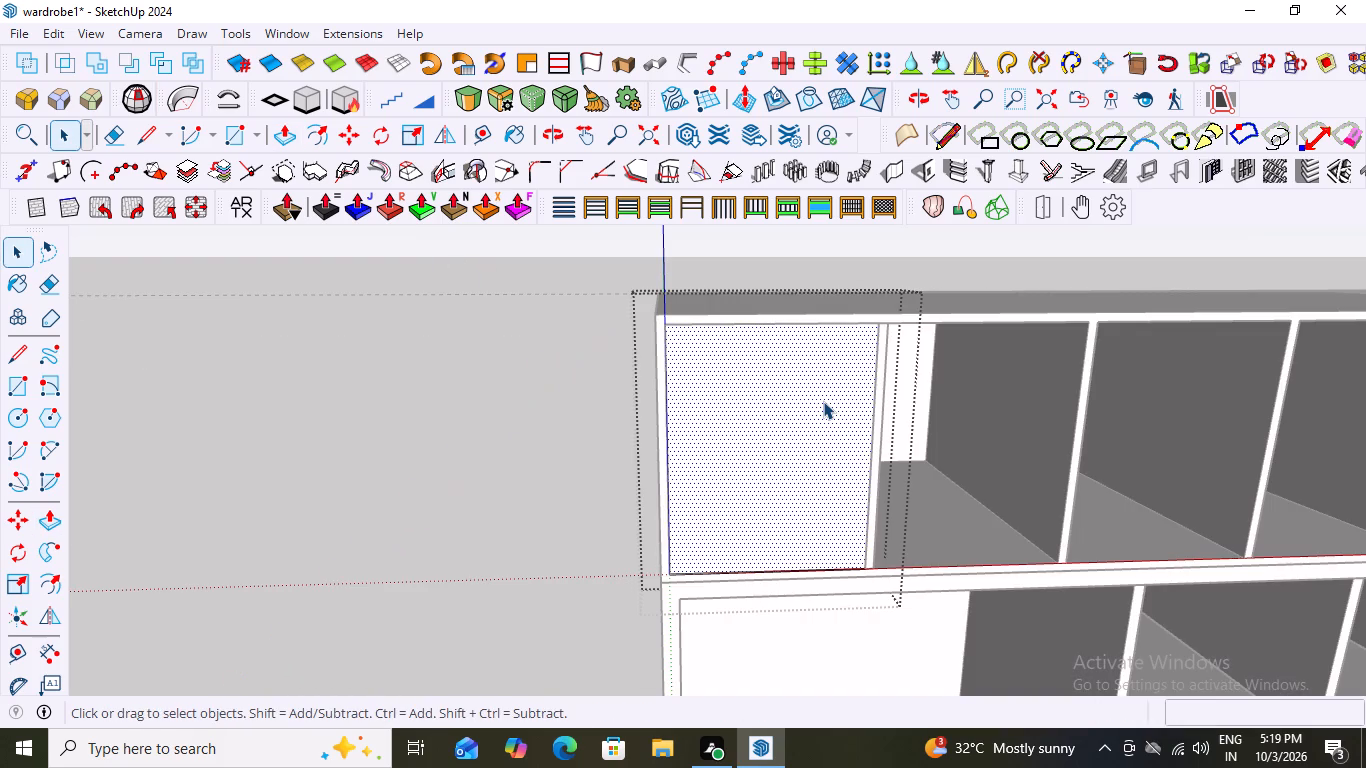
pyautogui.press('p')
pyautogui.click(823, 401)
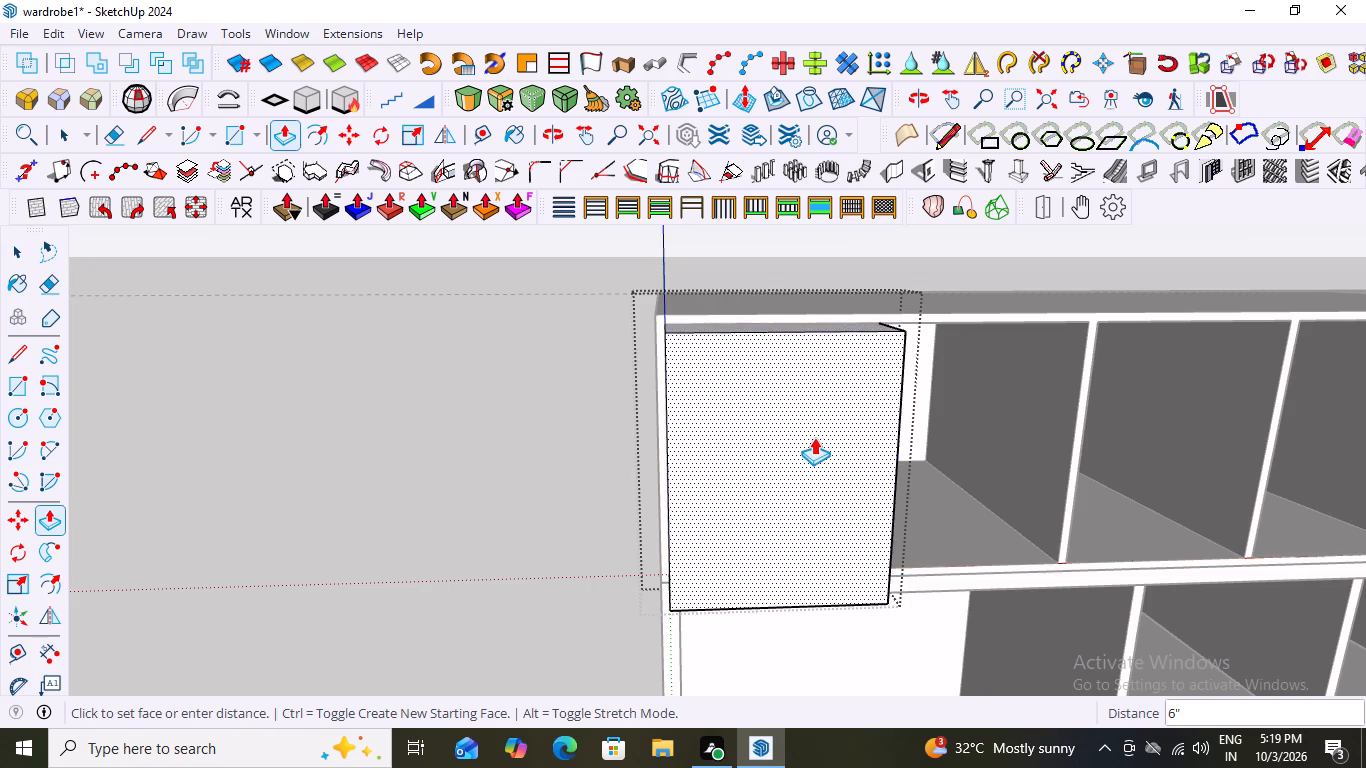
pyautogui.moveTo(796, 442); pyautogui.dragTo(596, 422, button='middle')
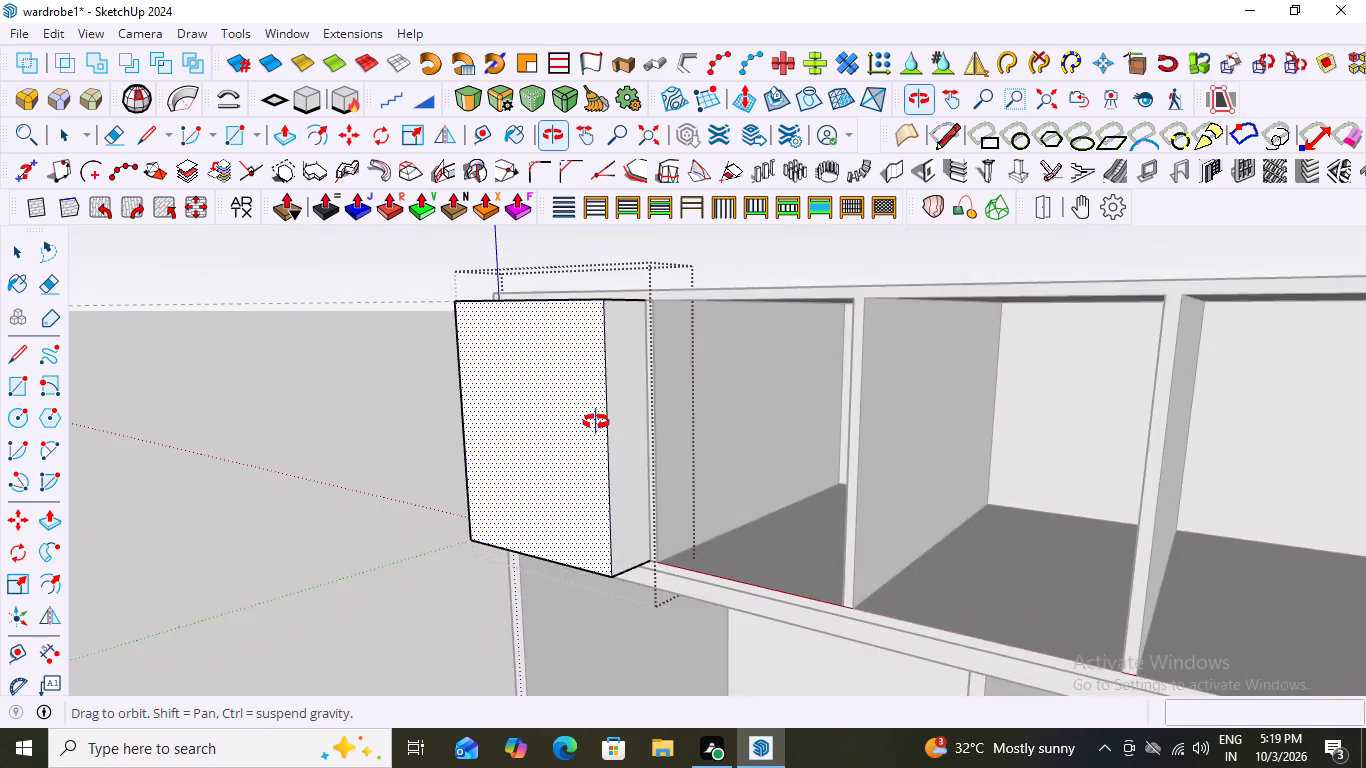
pyautogui.moveTo(596, 422); pyautogui.dragTo(626, 440, button='middle')
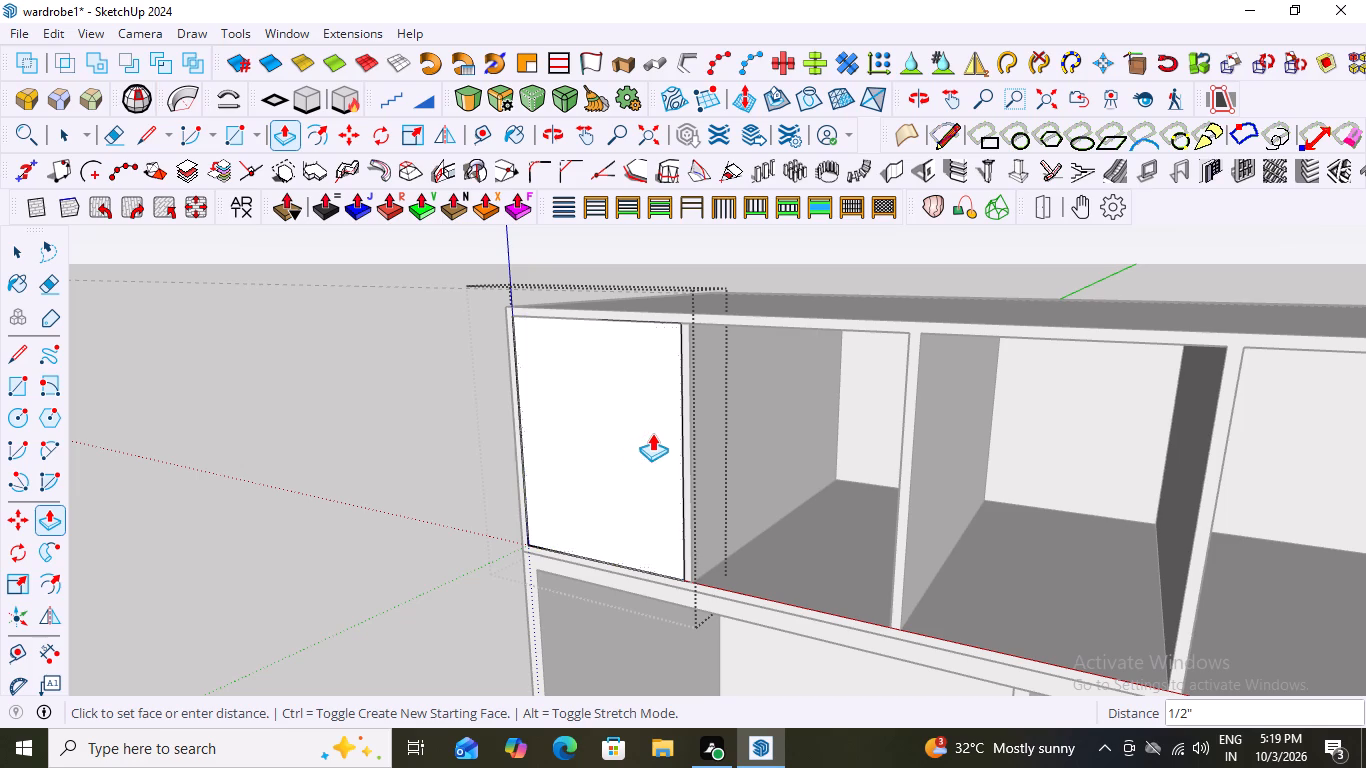
pyautogui.scroll(2, 637, 440)
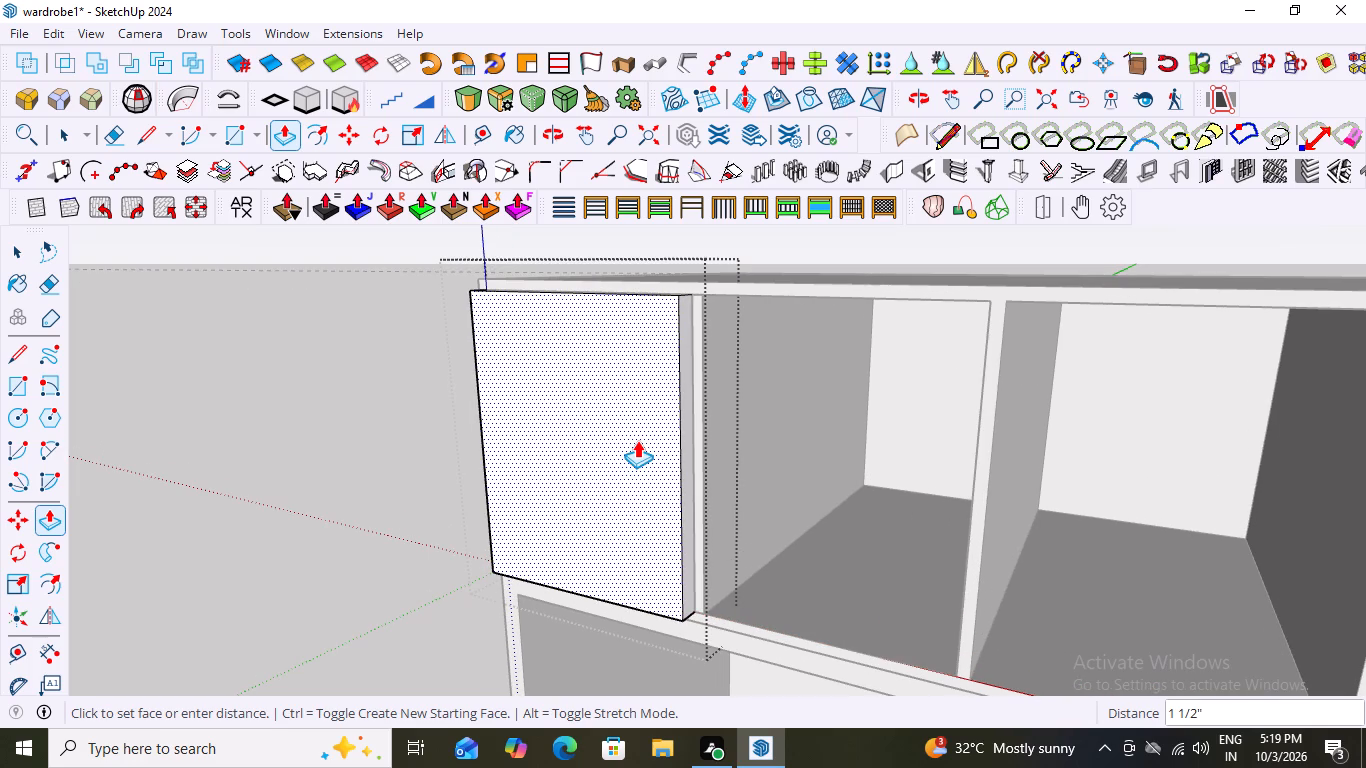
pyautogui.press('1')
pyautogui.hotkey('shift', '"')
pyautogui.press('Return')
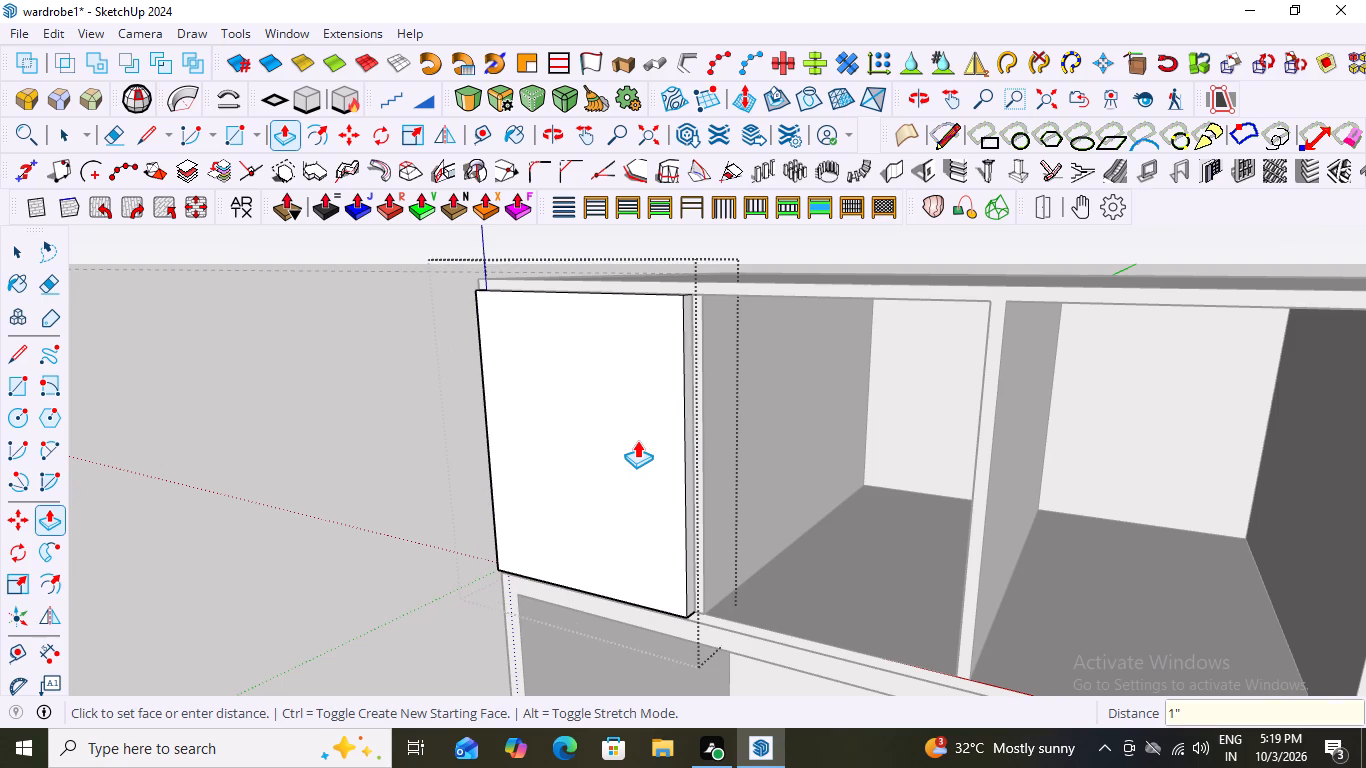
pyautogui.press('space')
pyautogui.moveTo(275, 327); pyautogui.dragTo(301, 344)
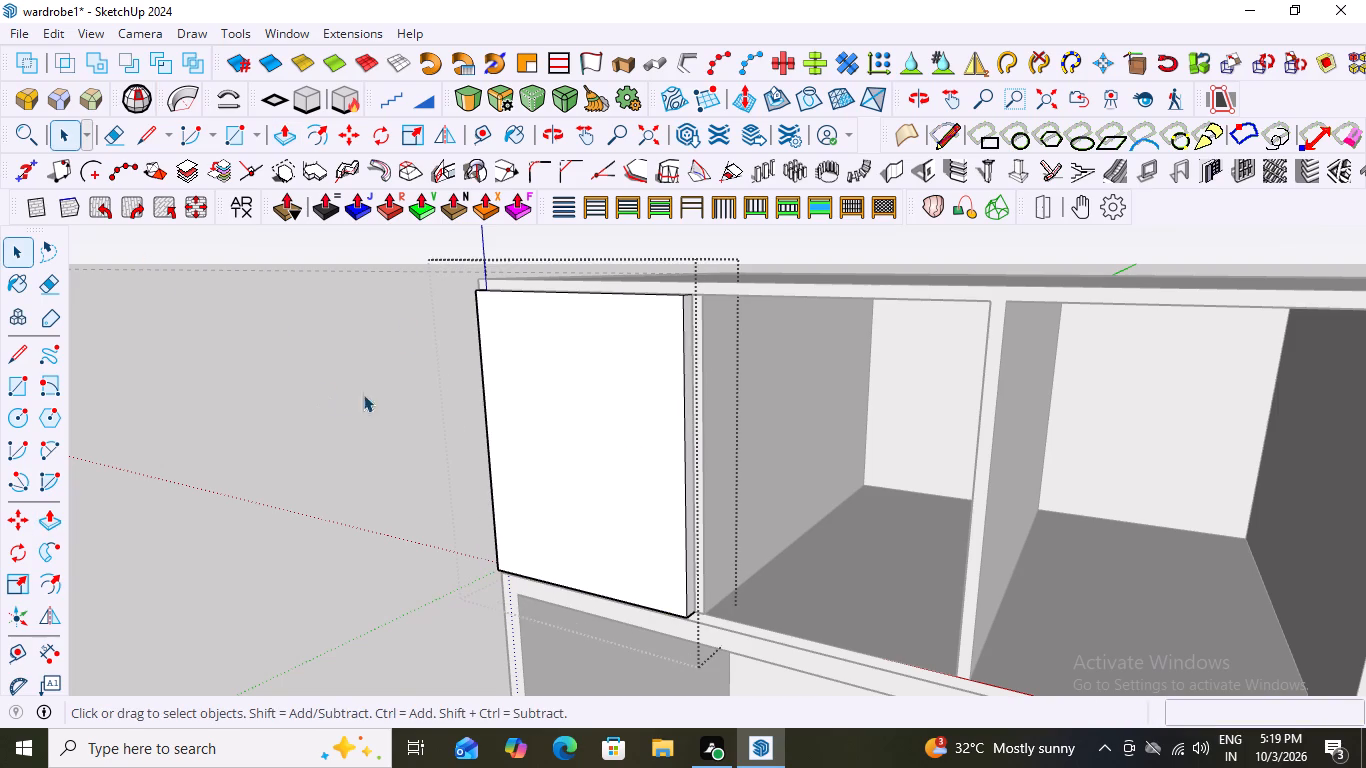
pyautogui.scroll(-5, 387, 397)
pyautogui.doubleClick(259, 292)
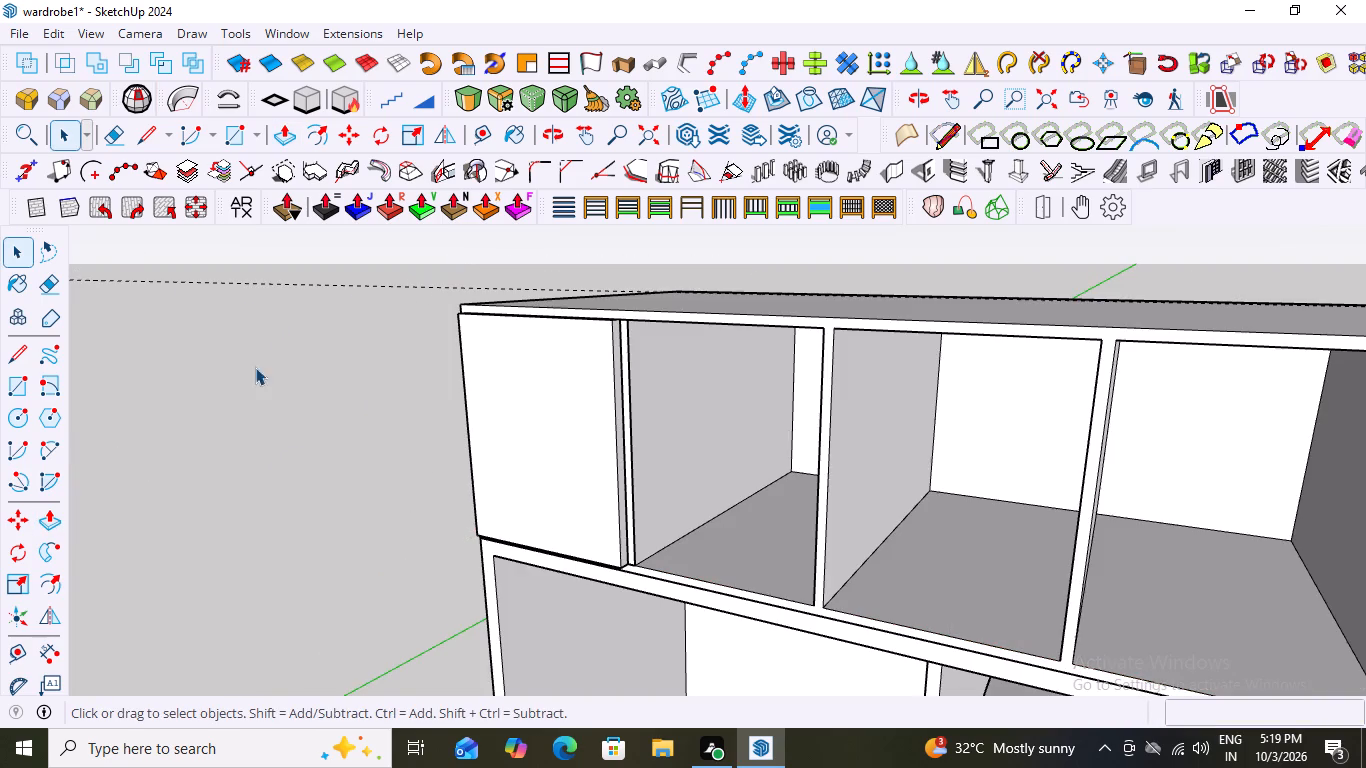
# Examine the outermost compartment's shutter panel from the outer side and the front.
pyautogui.moveTo(319, 391); pyautogui.dragTo(749, 405, button='middle')
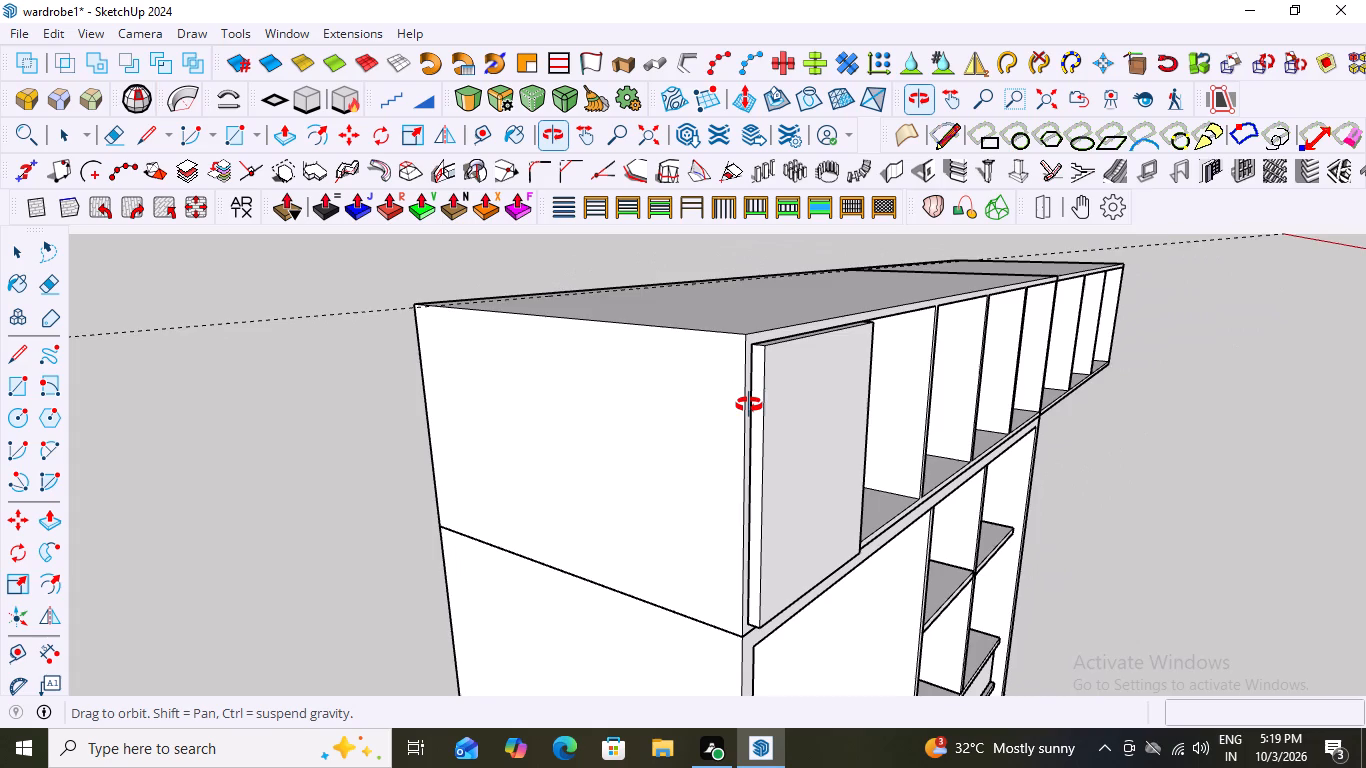
pyautogui.moveTo(749, 405); pyautogui.dragTo(247, 362, button='middle')
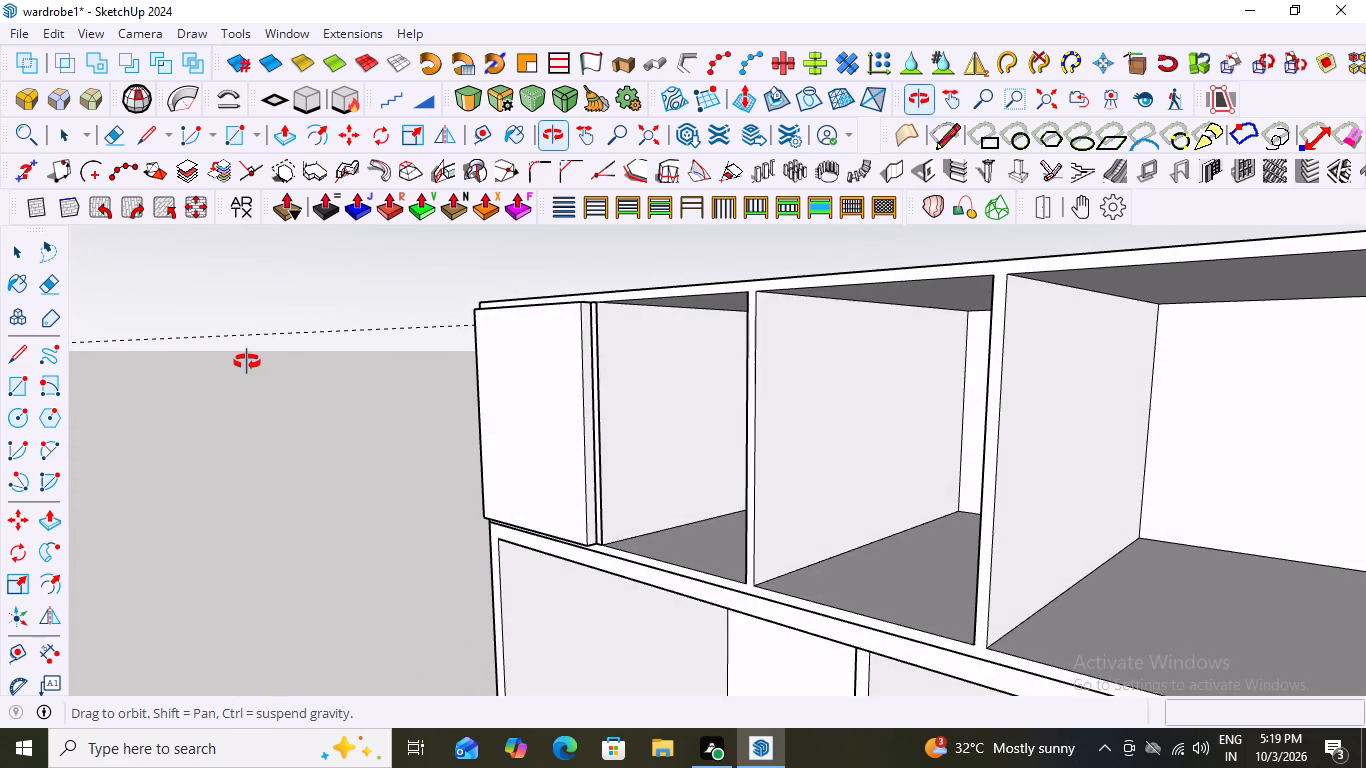
pyautogui.moveTo(247, 362); pyautogui.dragTo(580, 404, button='middle')
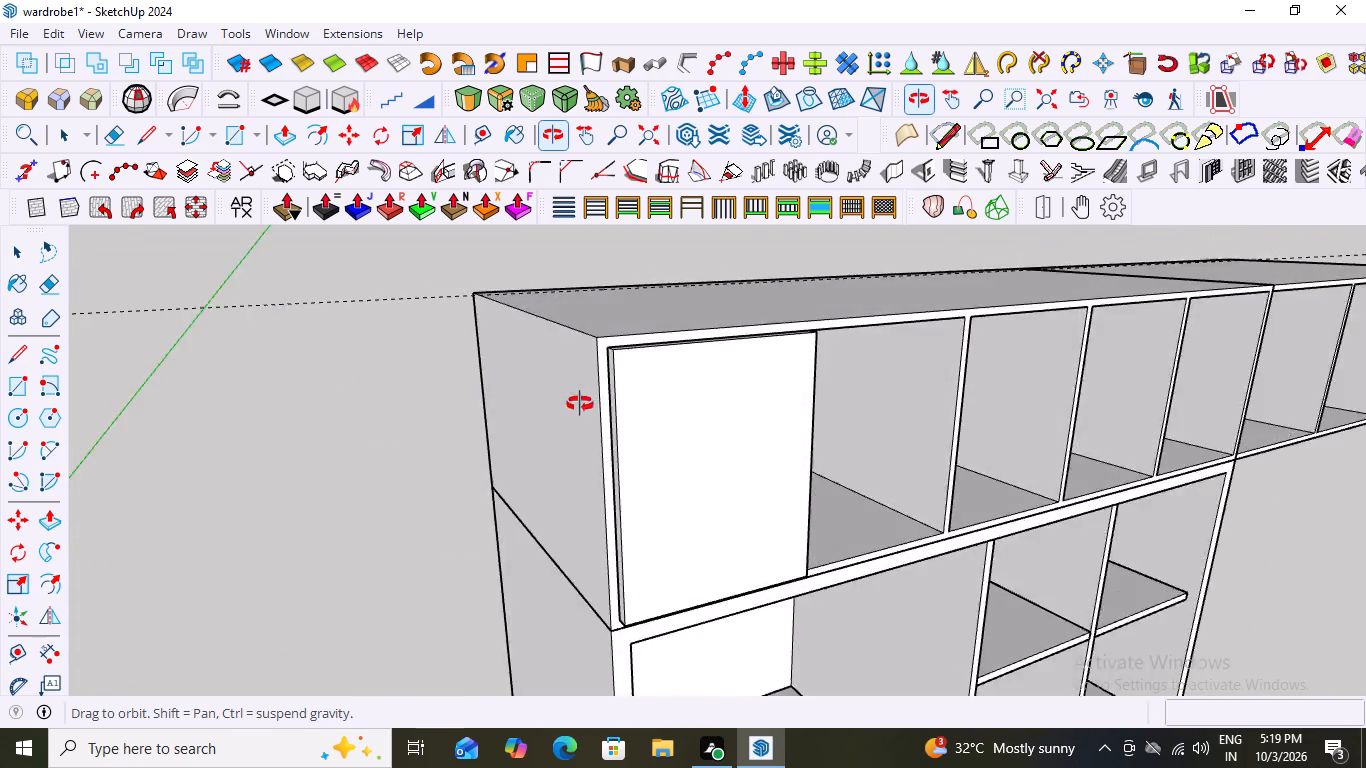
pyautogui.moveTo(580, 404); pyautogui.dragTo(518, 383, button='middle')
pyautogui.scroll(-4, 514, 382)
pyautogui.moveTo(563, 451); pyautogui.dragTo(477, 436, button='middle')
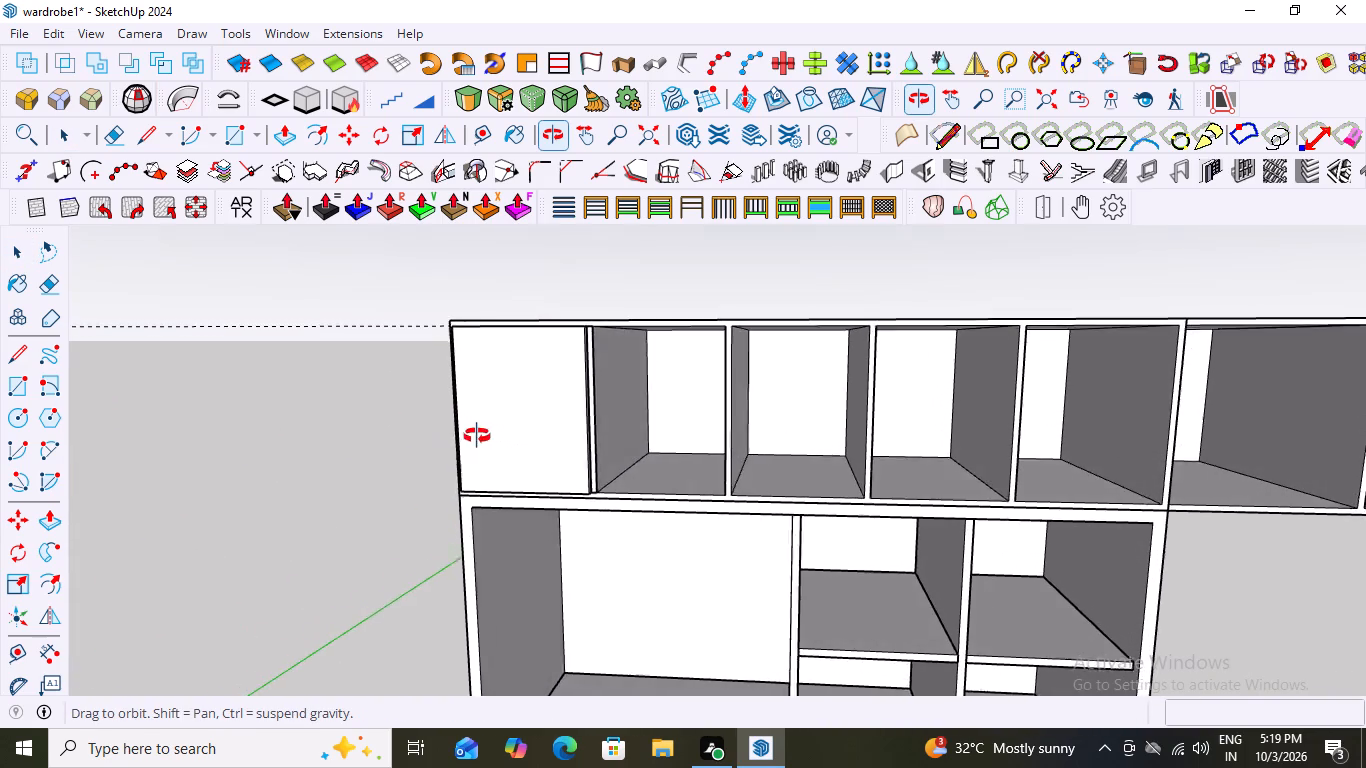
# Move the outermost compartment's shutter panel back so its lower front corner meets the divider's front corner, flush with the loft's front.
pyautogui.moveTo(477, 436); pyautogui.dragTo(521, 427, button='middle')
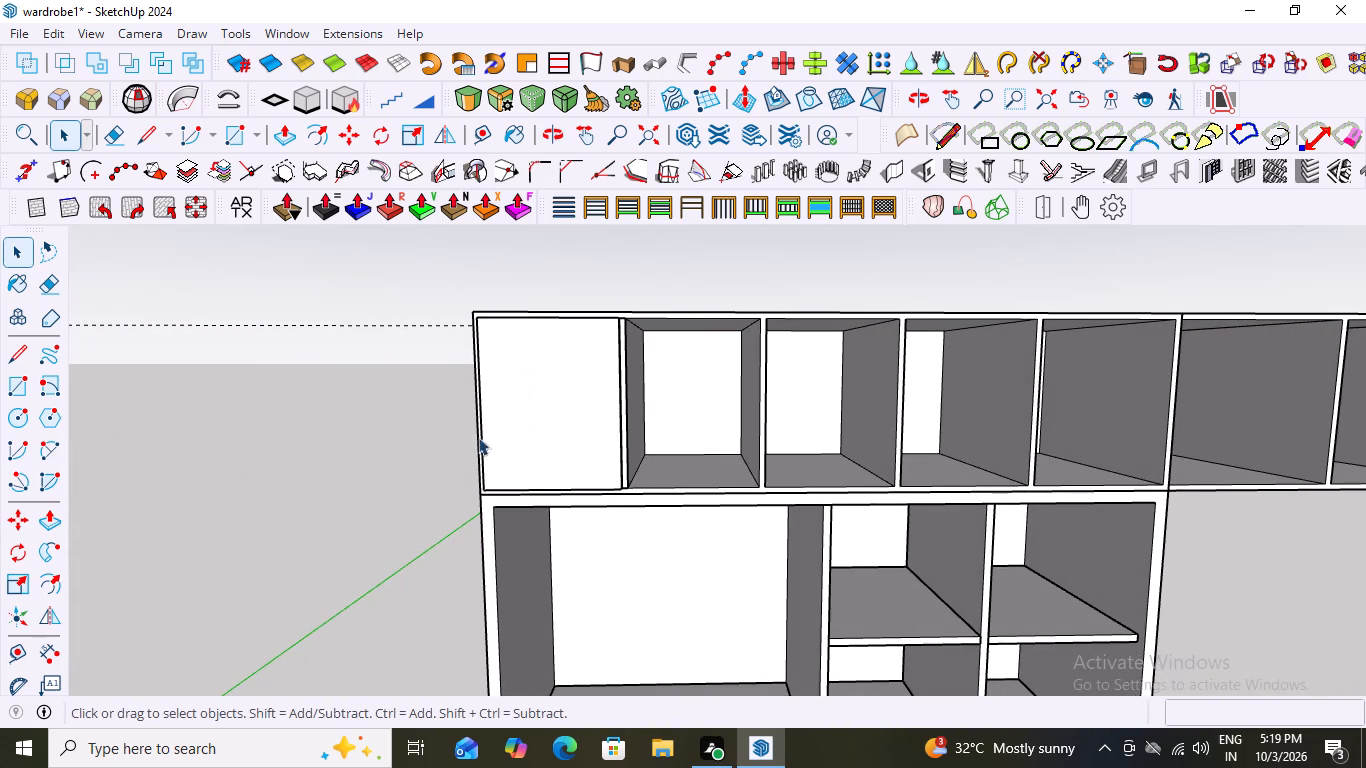
pyautogui.moveTo(516, 440); pyautogui.dragTo(782, 477, button='middle')
pyautogui.scroll(3, 772, 537)
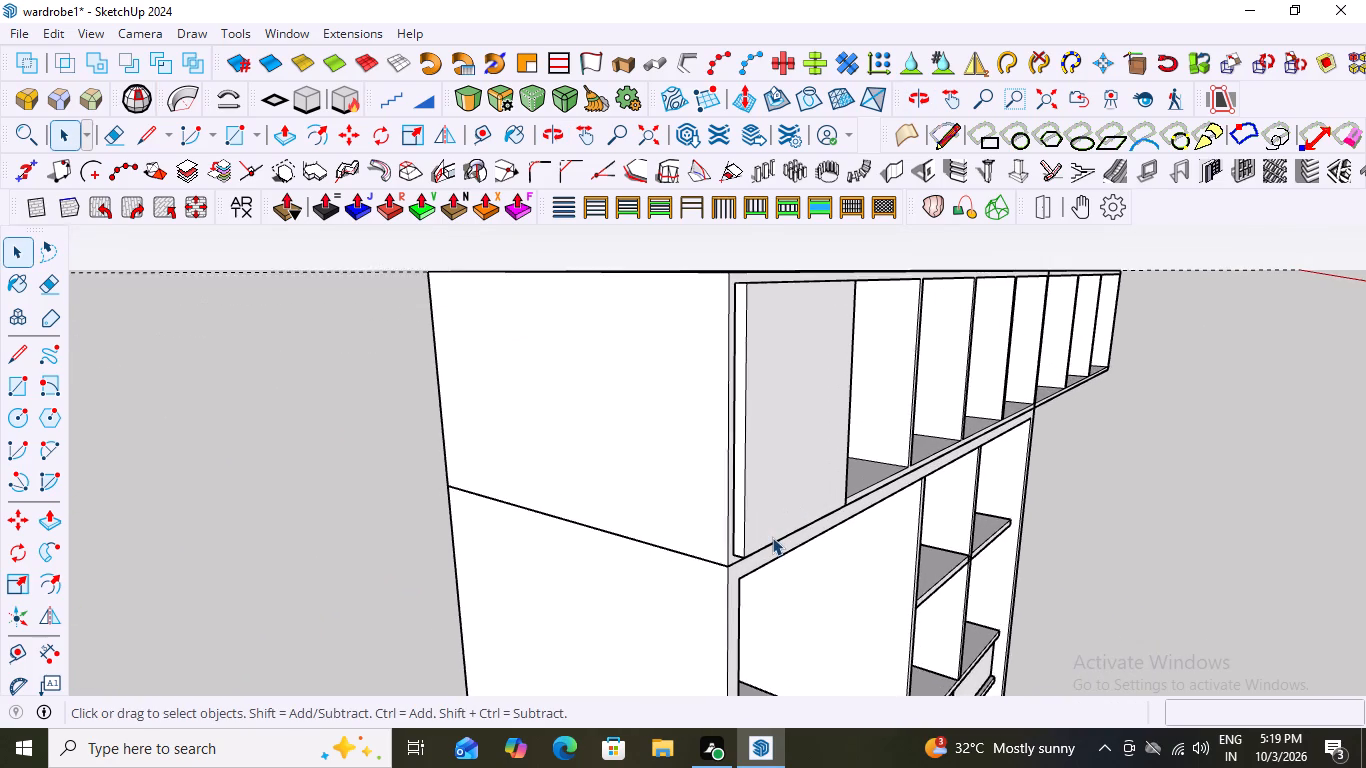
pyautogui.scroll(1, 772, 537)
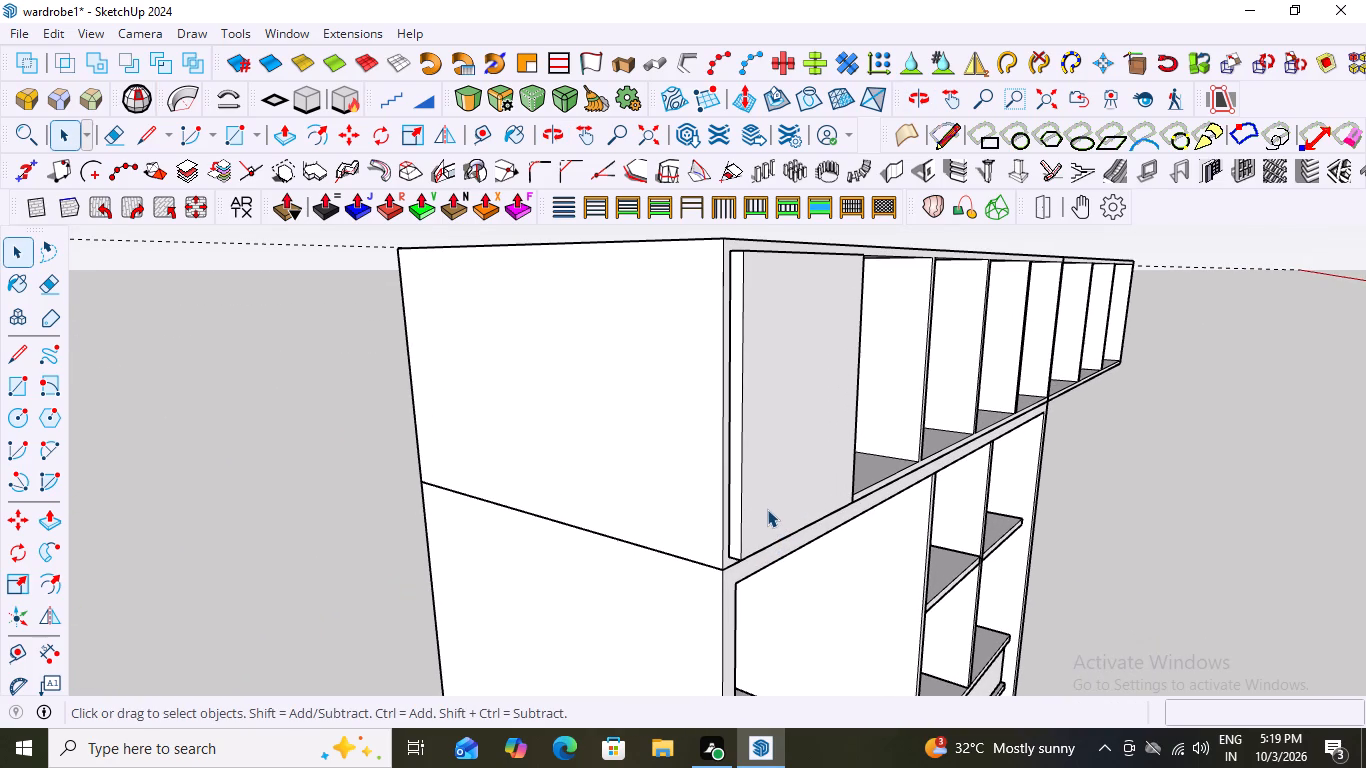
pyautogui.click(785, 472)
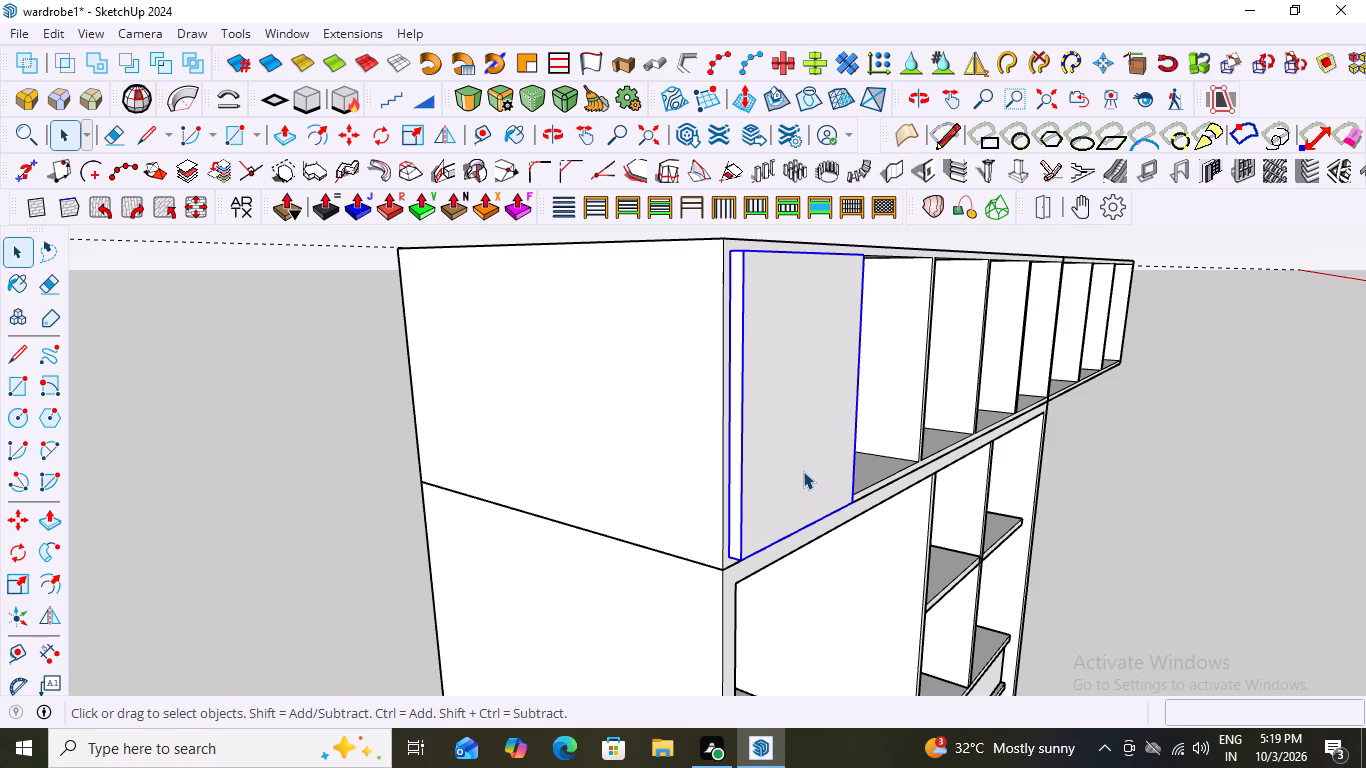
pyautogui.moveTo(970, 486); pyautogui.dragTo(724, 526, button='middle')
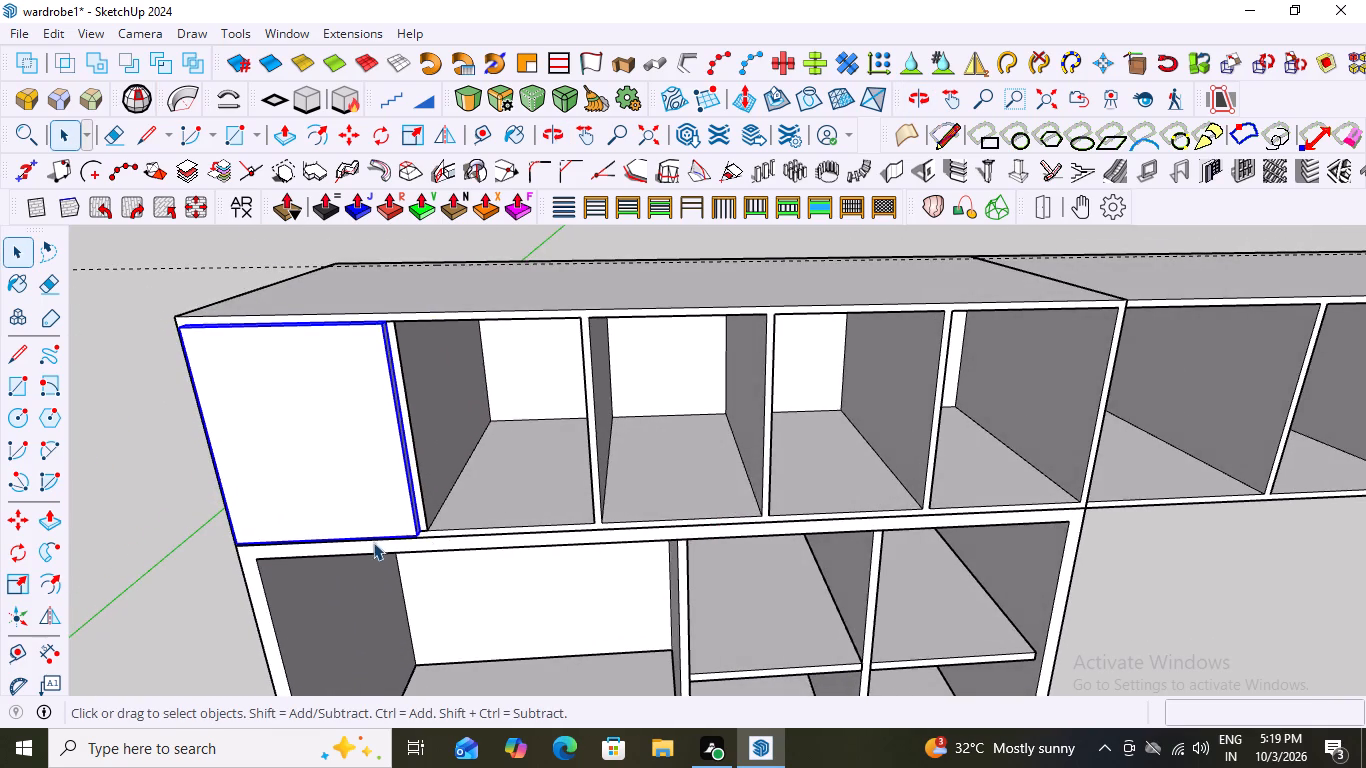
pyautogui.scroll(7, 373, 542)
pyautogui.press('m')
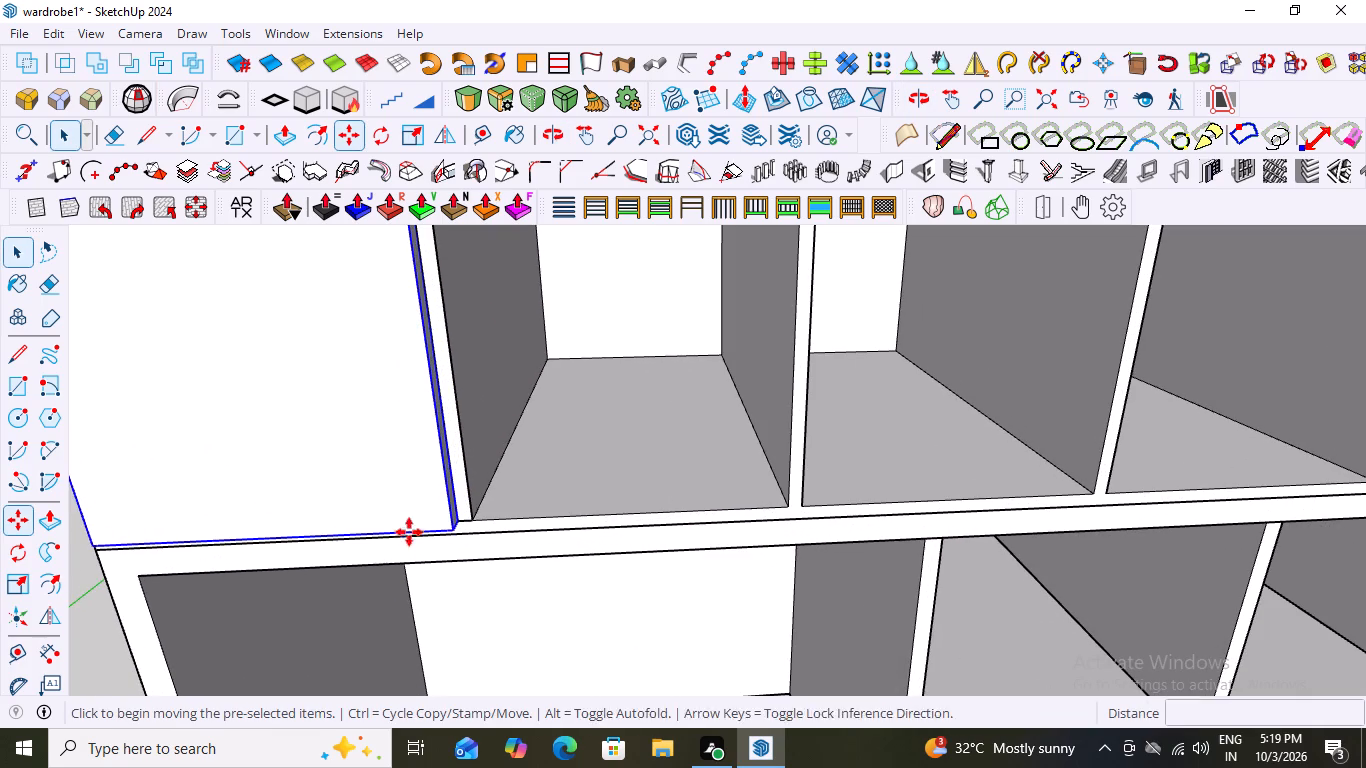
pyautogui.click(452, 532)
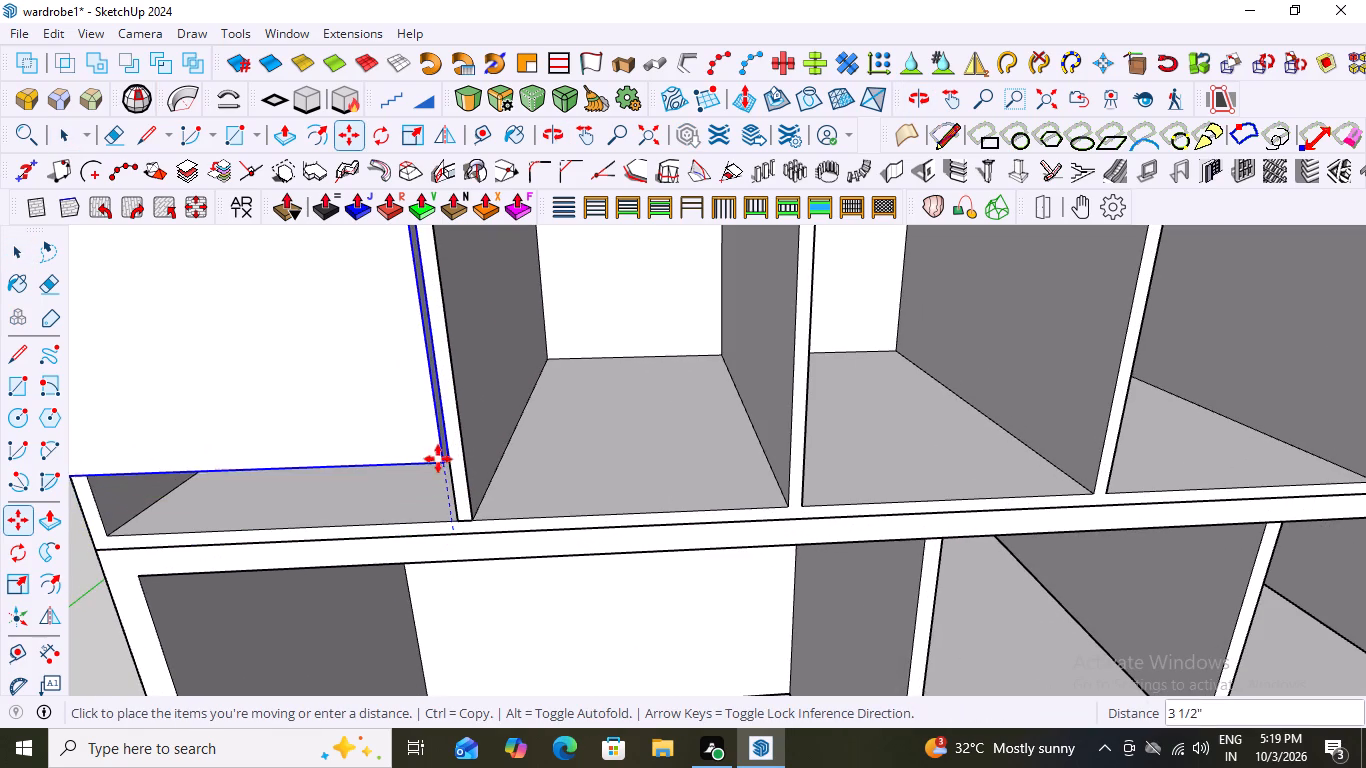
pyautogui.scroll(11, 429, 514)
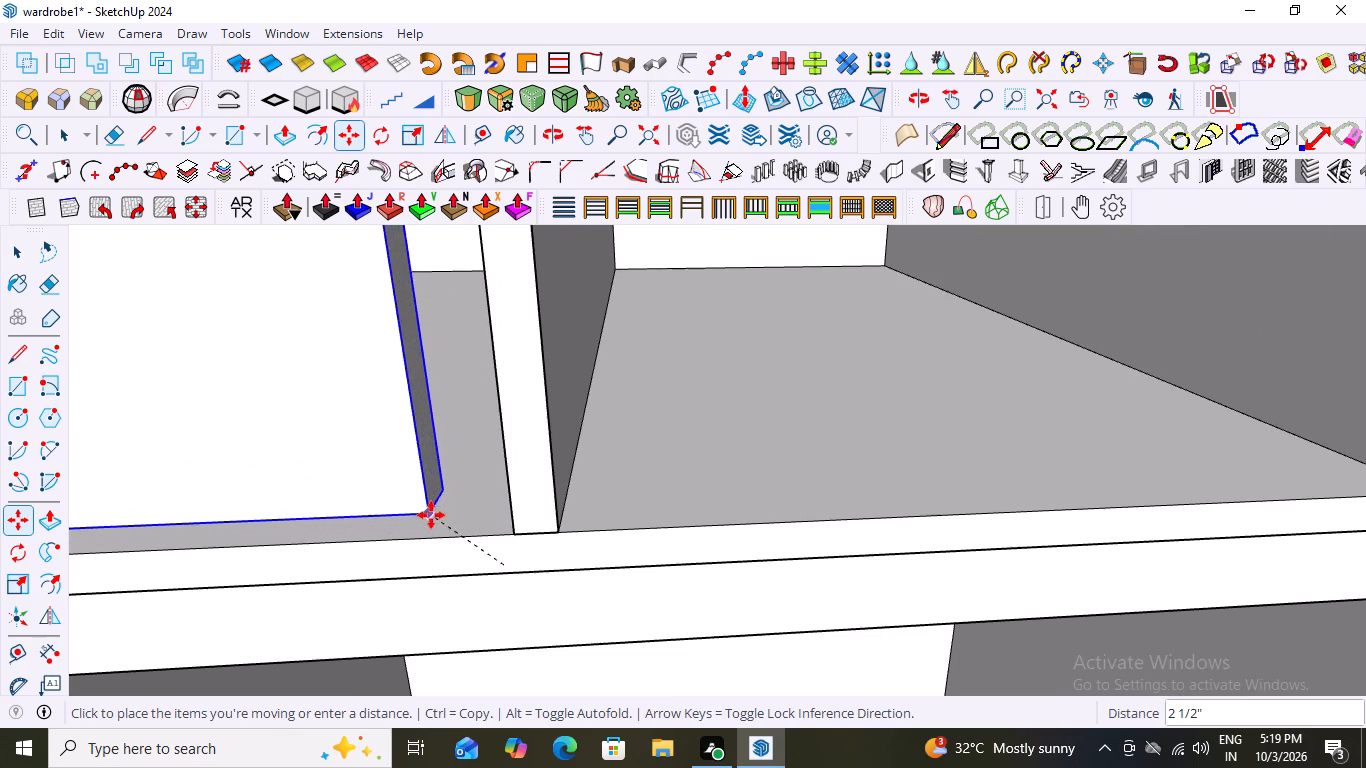
pyautogui.click(512, 534)
pyautogui.scroll(-8, 732, 507)
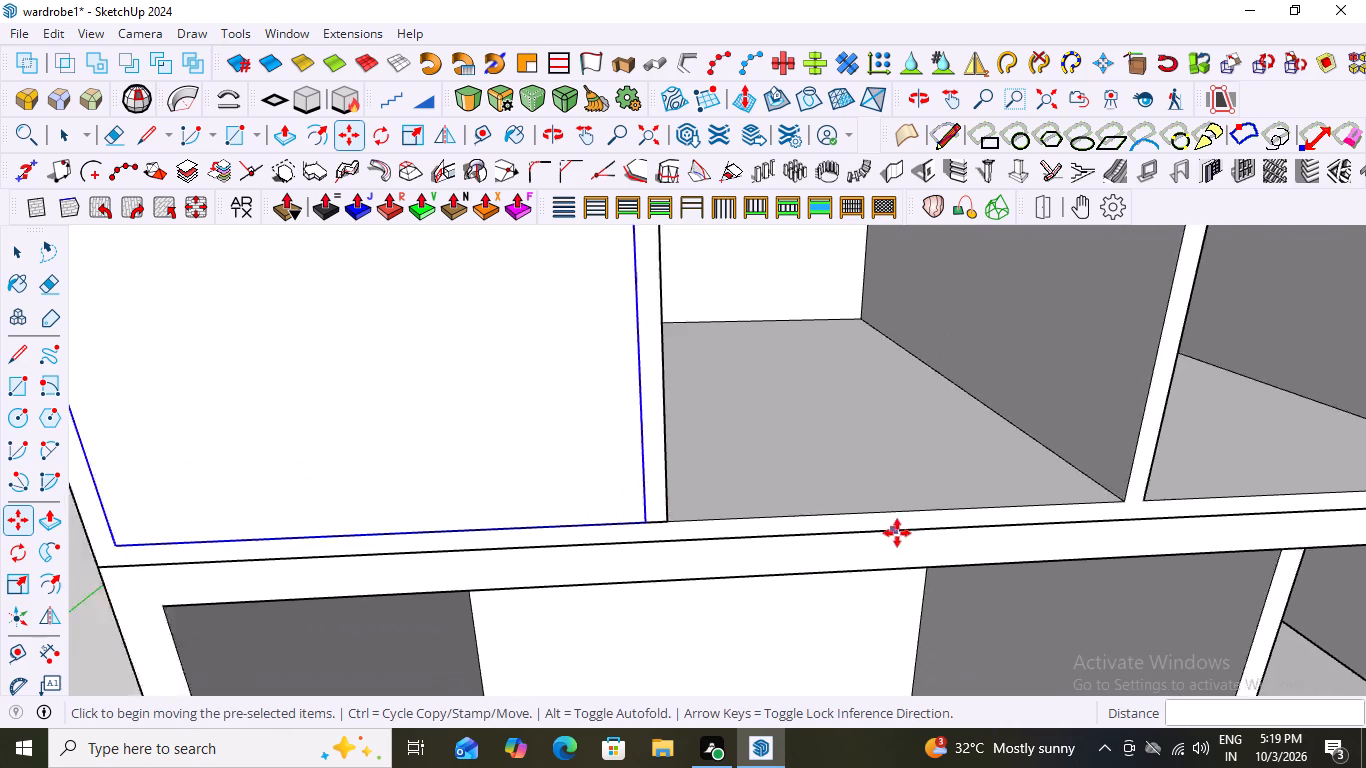
pyautogui.scroll(-12, 897, 533)
# Set the outermost shutter panel's joint type to hinge with its open position, and try moving the joint.
pyautogui.press('space')
pyautogui.click(459, 500)
pyautogui.moveTo(761, 475); pyautogui.dragTo(701, 414, button='middle')
pyautogui.click(627, 406)
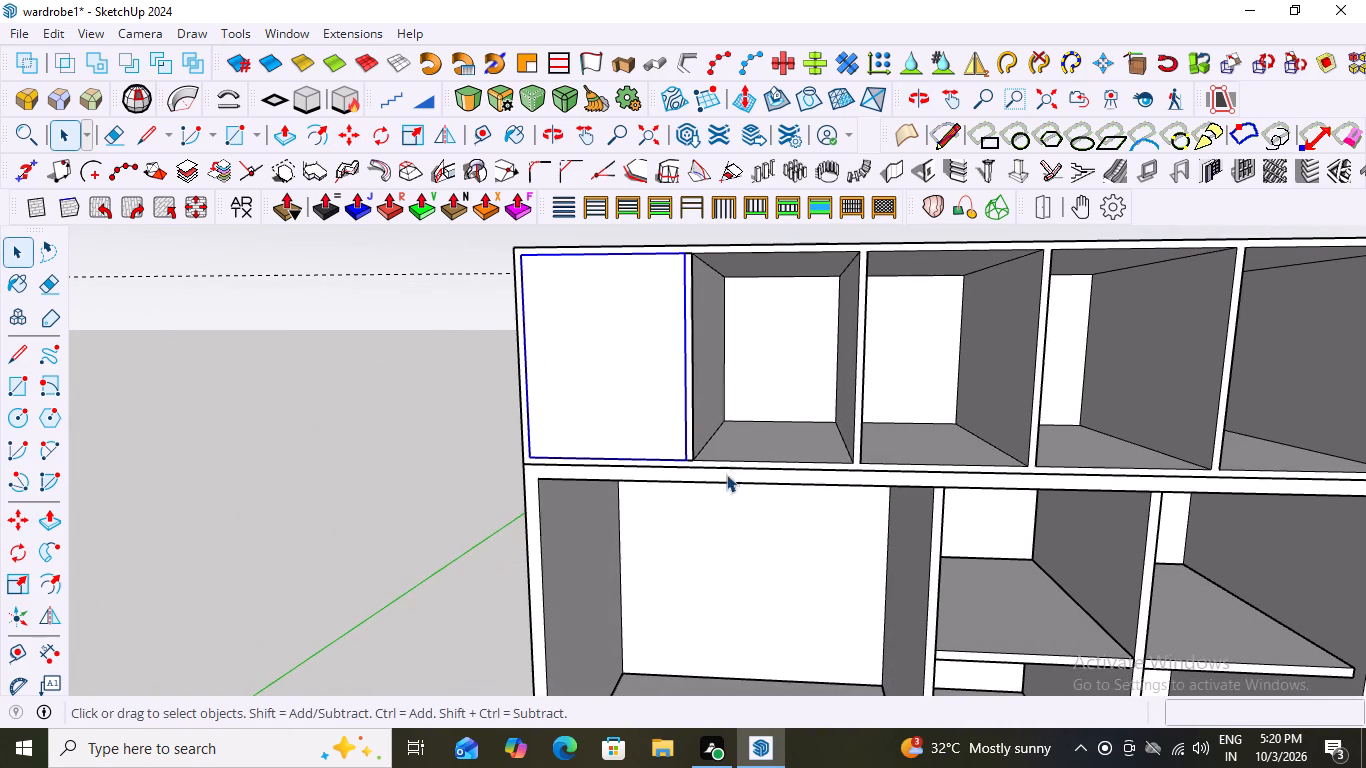
pyautogui.scroll(-1, 862, 567)
pyautogui.moveTo(665, 469); pyautogui.dragTo(792, 523, button='middle')
pyautogui.scroll(3, 767, 493)
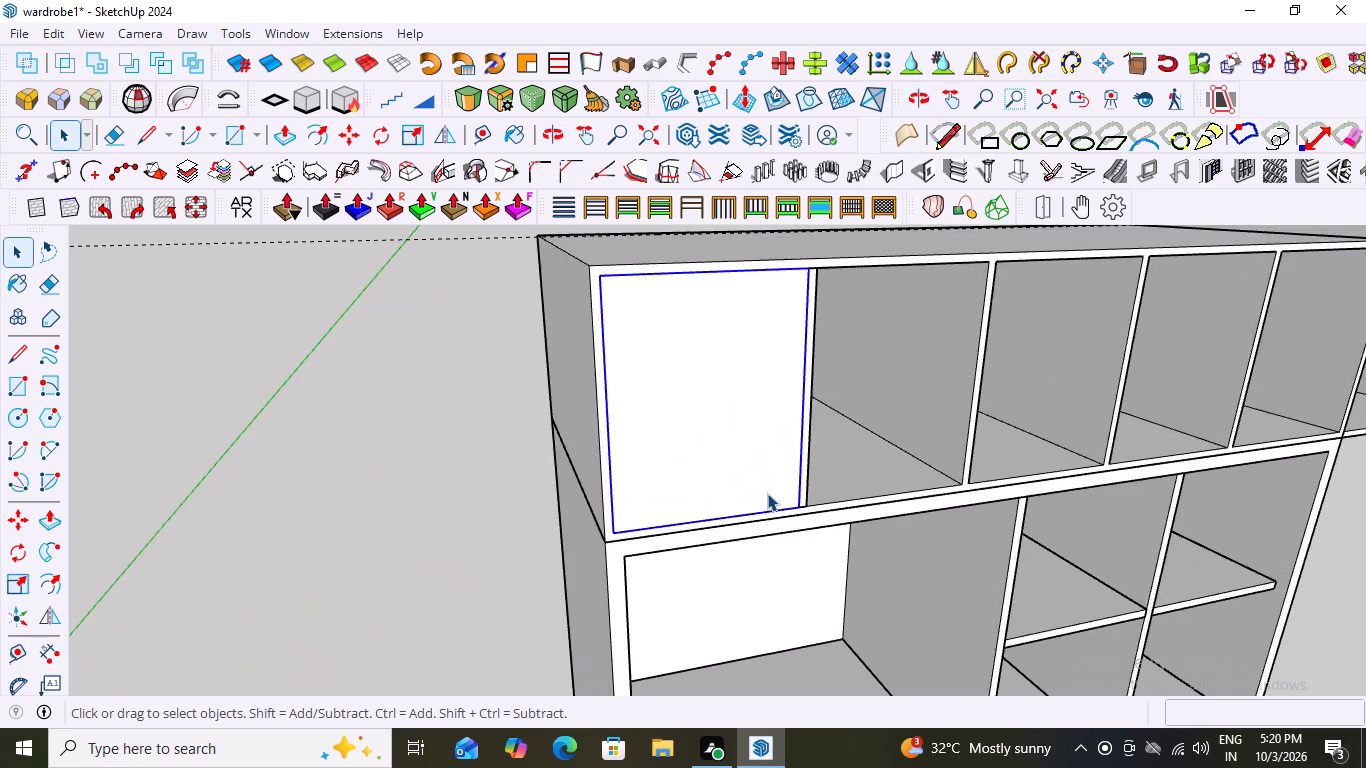
pyautogui.scroll(2, 767, 493)
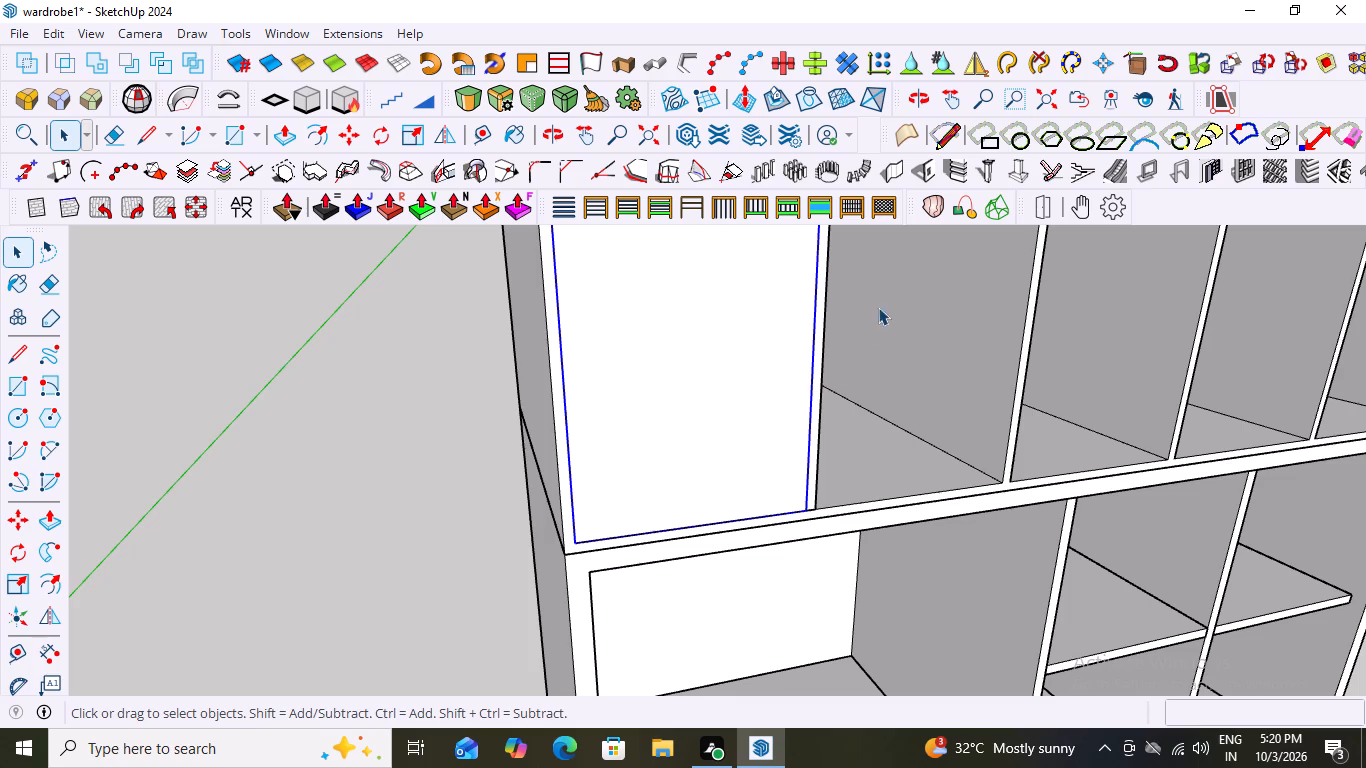
pyautogui.click(1121, 205)
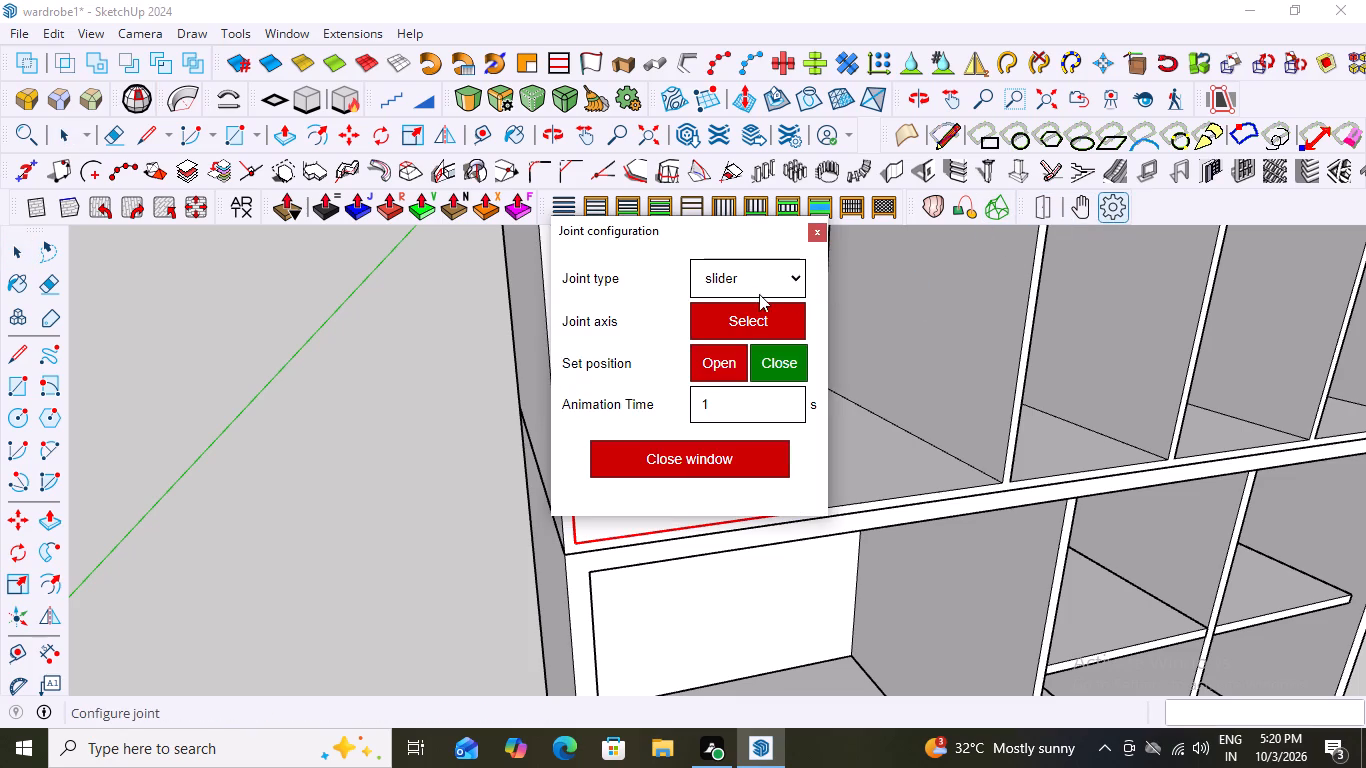
pyautogui.click(801, 275)
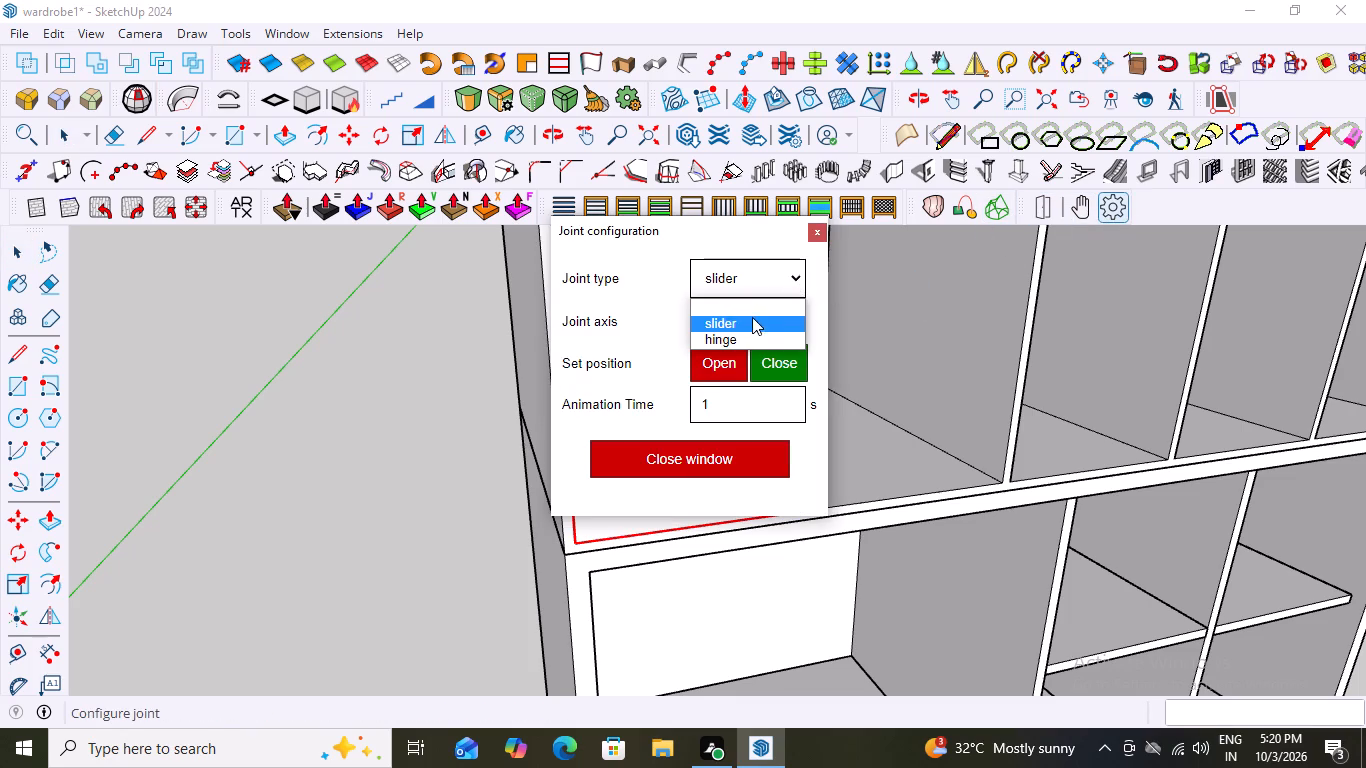
pyautogui.click(742, 338)
pyautogui.click(736, 318)
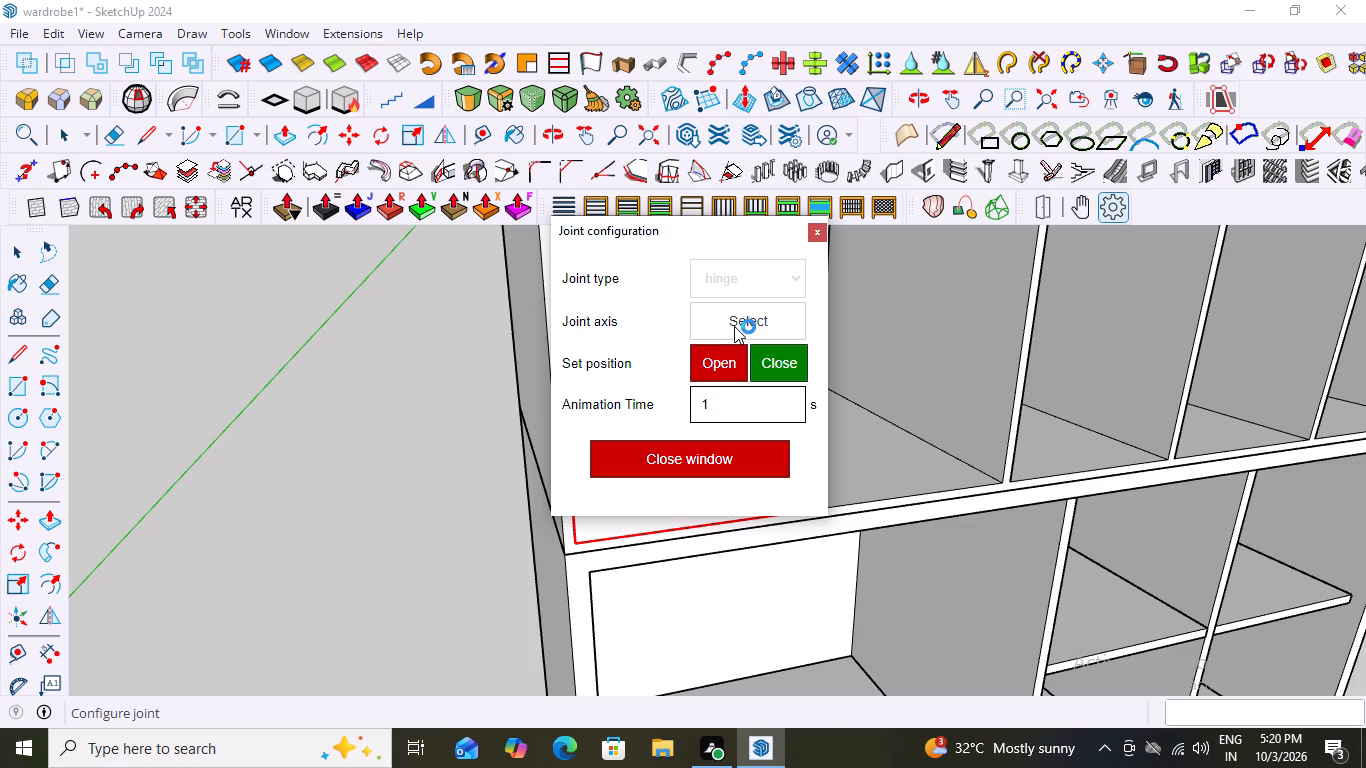
pyautogui.click(725, 365)
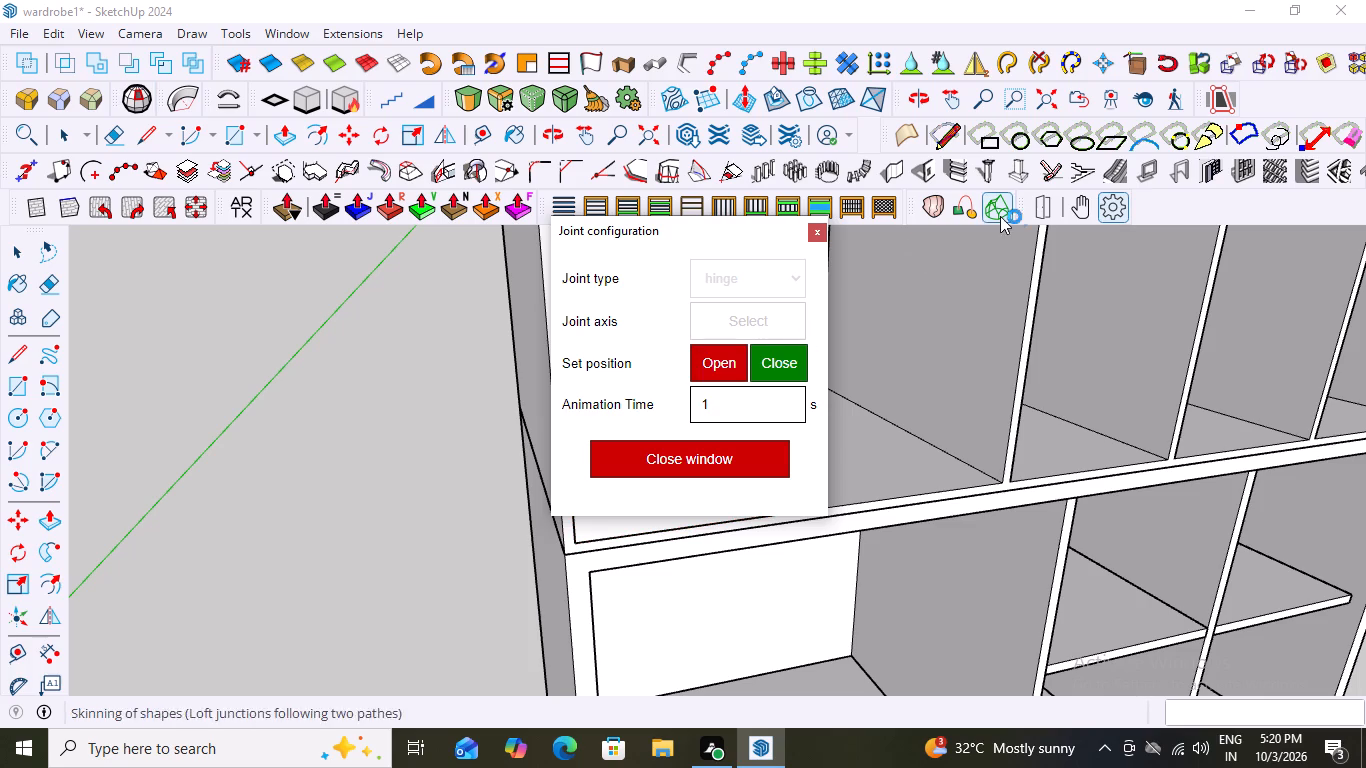
pyautogui.click(1078, 207)
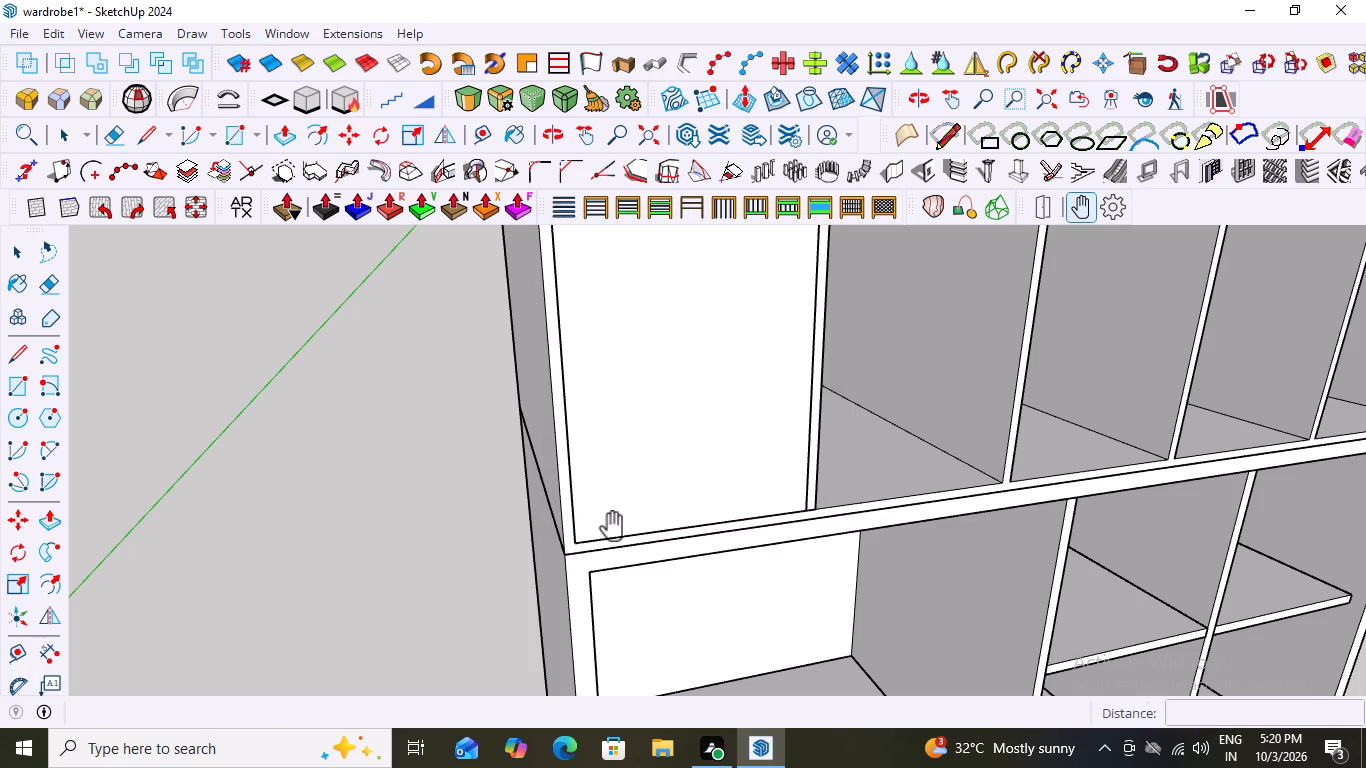
pyautogui.click(763, 468)
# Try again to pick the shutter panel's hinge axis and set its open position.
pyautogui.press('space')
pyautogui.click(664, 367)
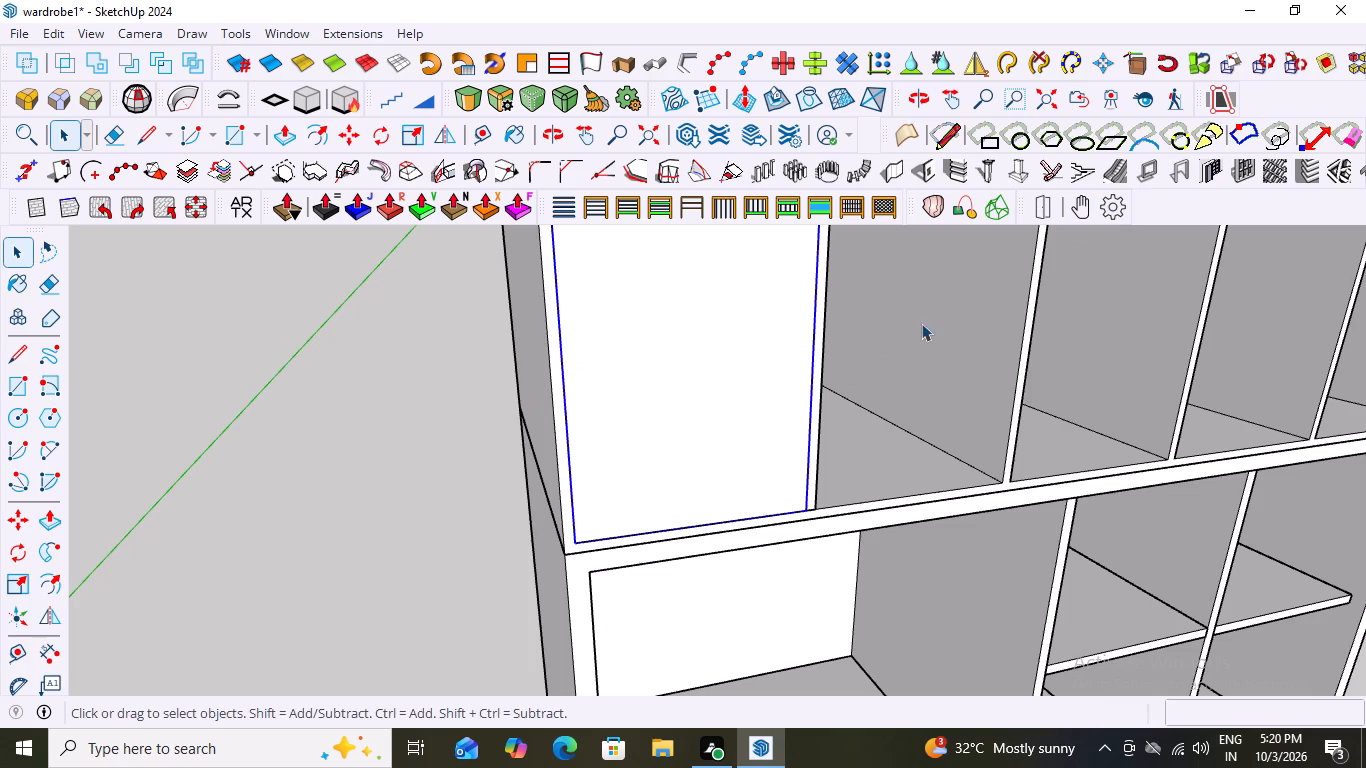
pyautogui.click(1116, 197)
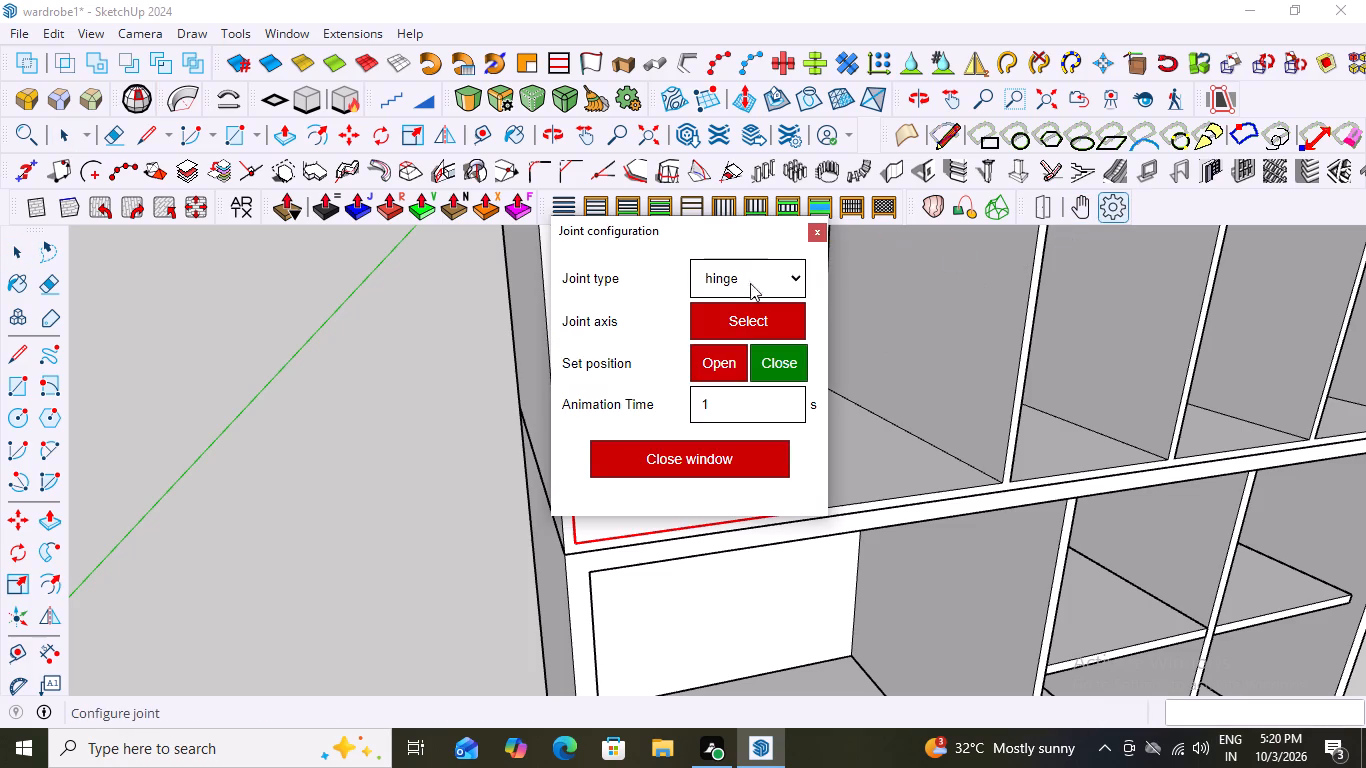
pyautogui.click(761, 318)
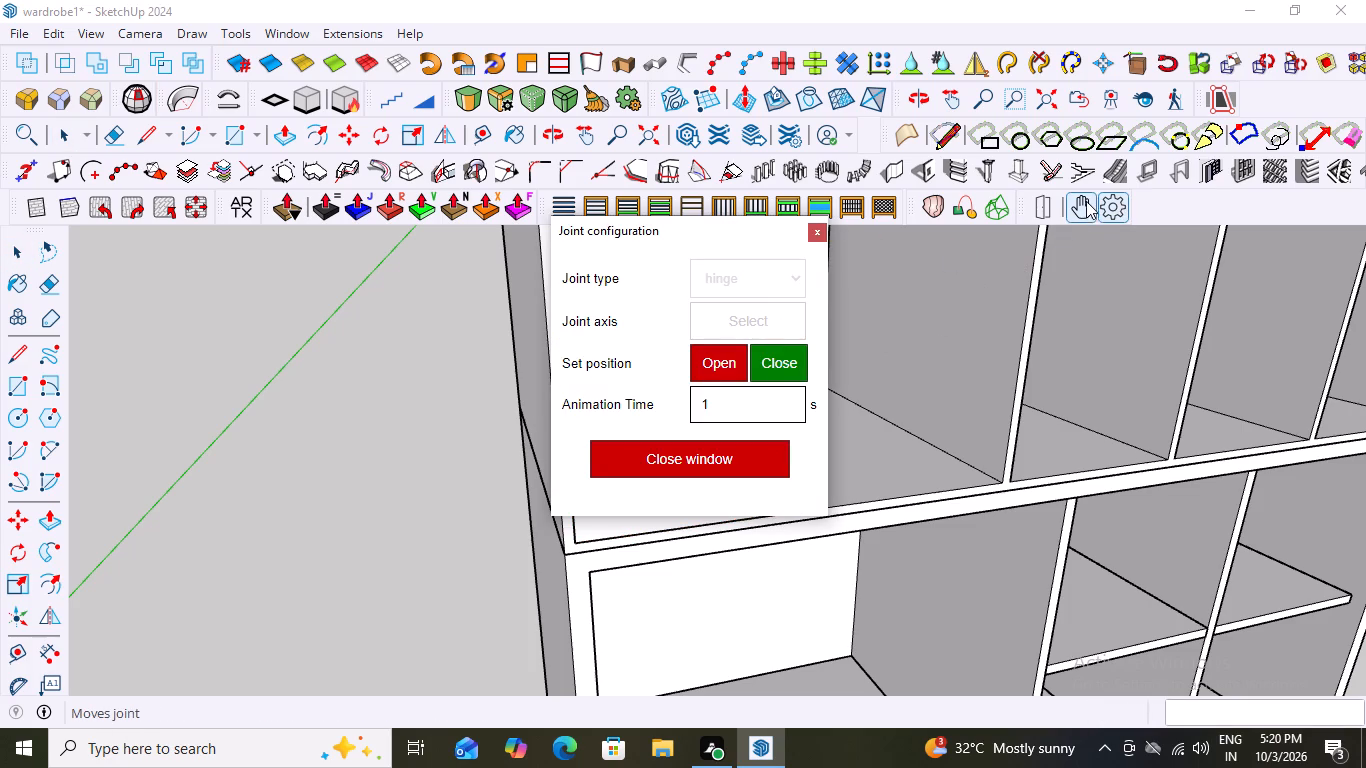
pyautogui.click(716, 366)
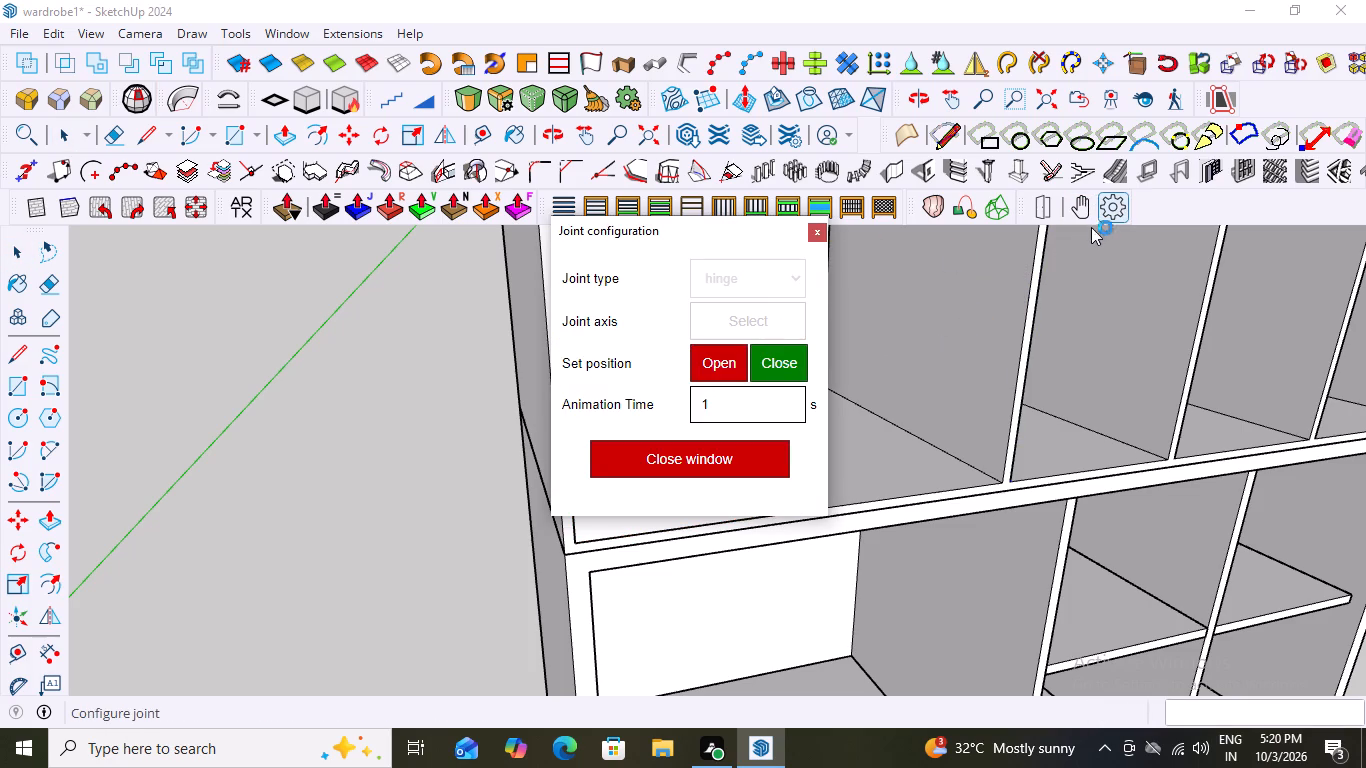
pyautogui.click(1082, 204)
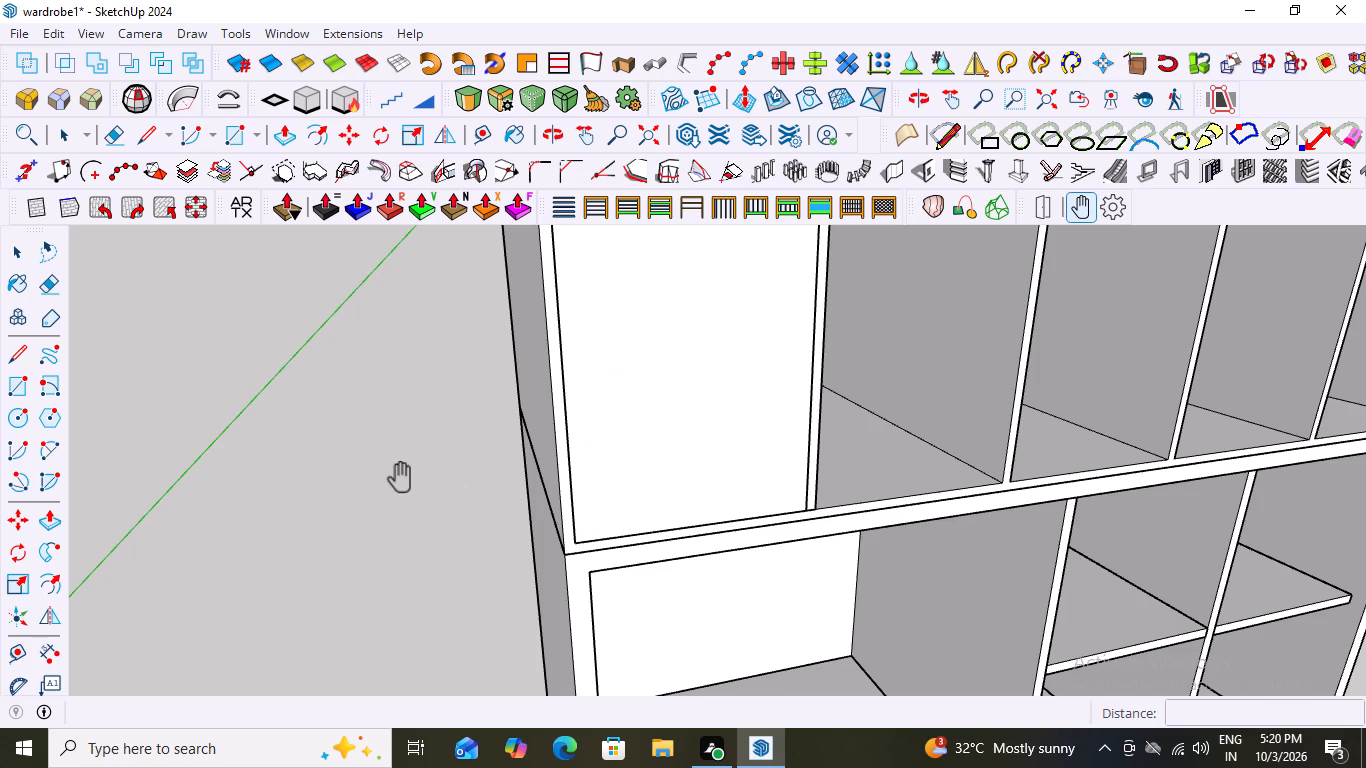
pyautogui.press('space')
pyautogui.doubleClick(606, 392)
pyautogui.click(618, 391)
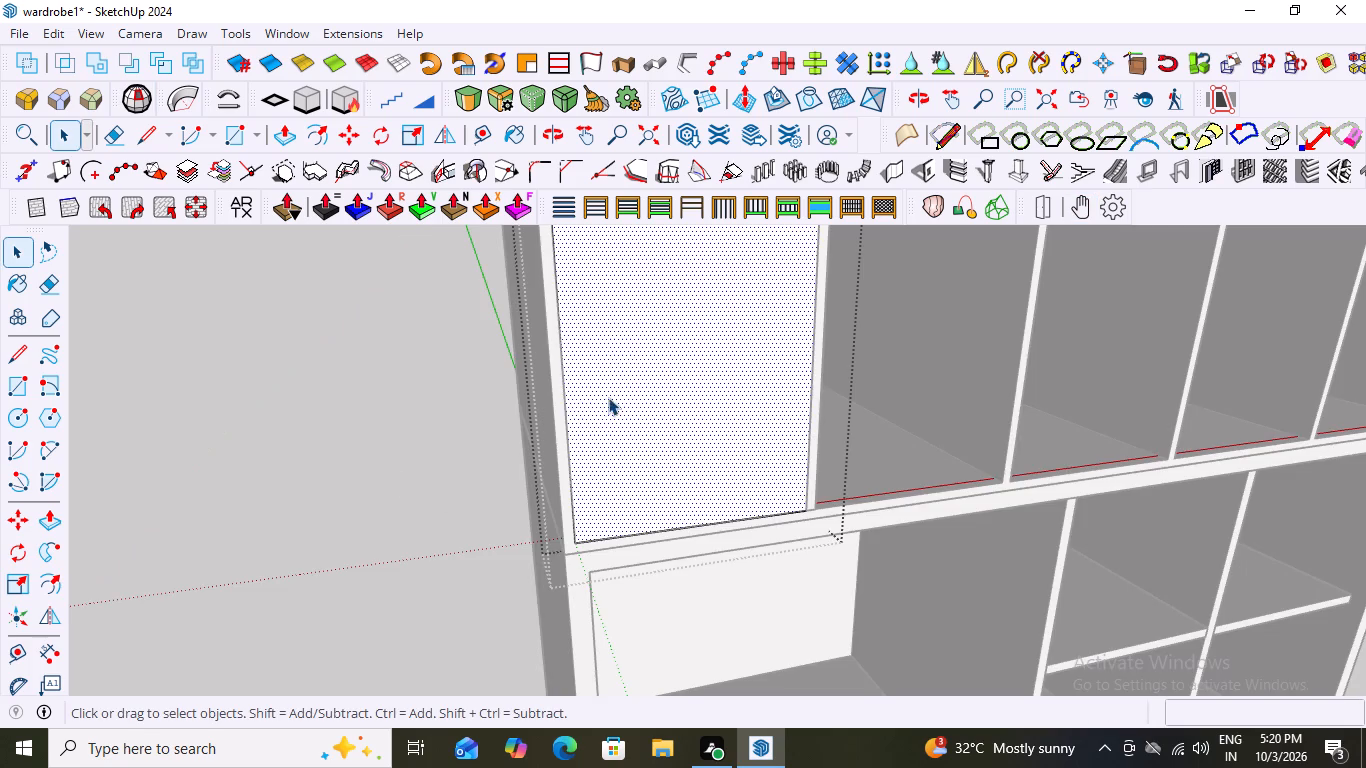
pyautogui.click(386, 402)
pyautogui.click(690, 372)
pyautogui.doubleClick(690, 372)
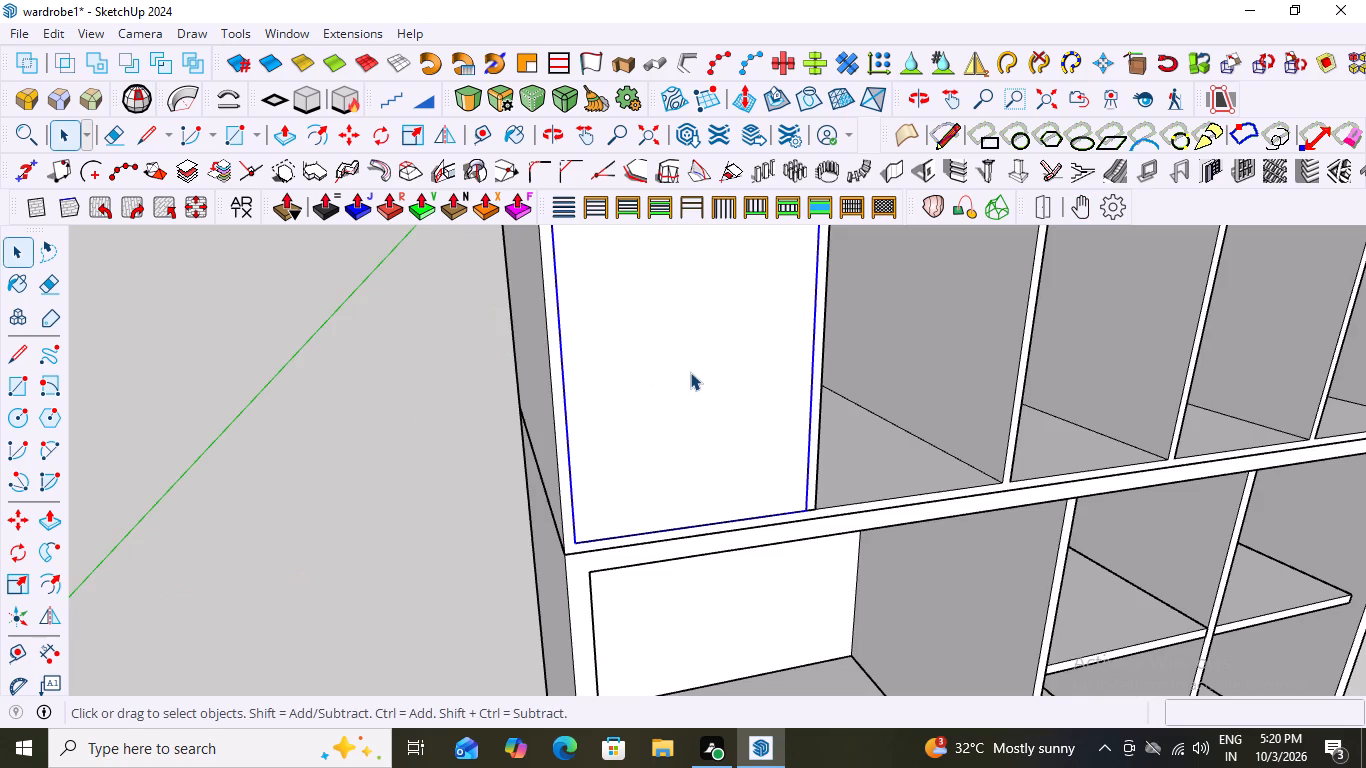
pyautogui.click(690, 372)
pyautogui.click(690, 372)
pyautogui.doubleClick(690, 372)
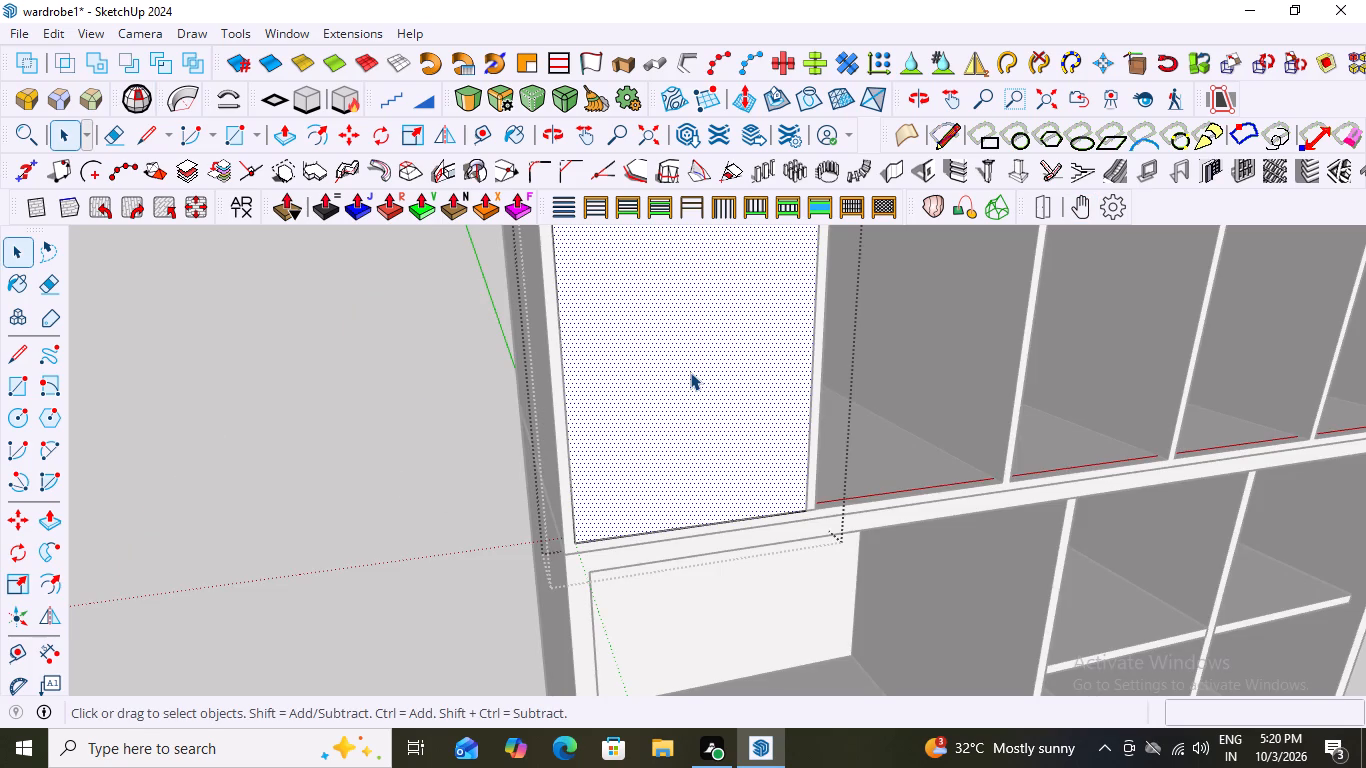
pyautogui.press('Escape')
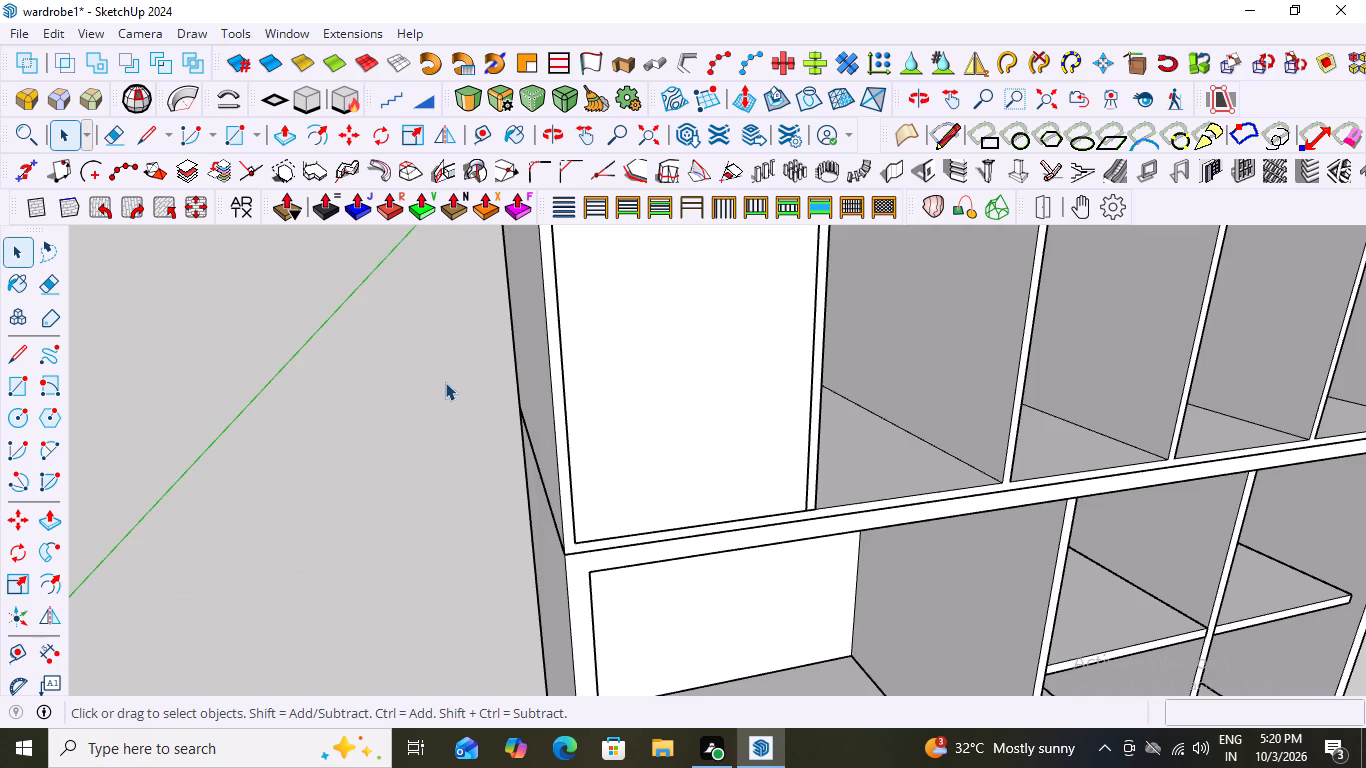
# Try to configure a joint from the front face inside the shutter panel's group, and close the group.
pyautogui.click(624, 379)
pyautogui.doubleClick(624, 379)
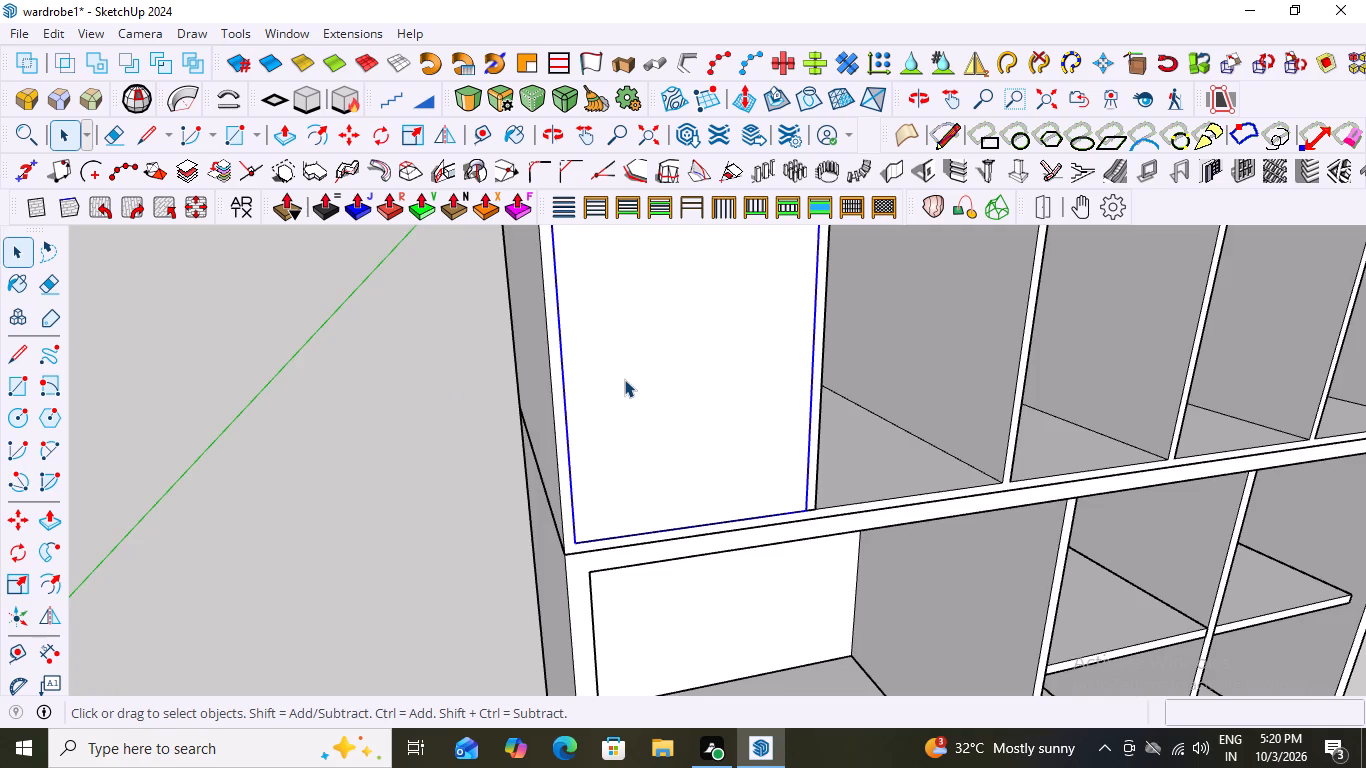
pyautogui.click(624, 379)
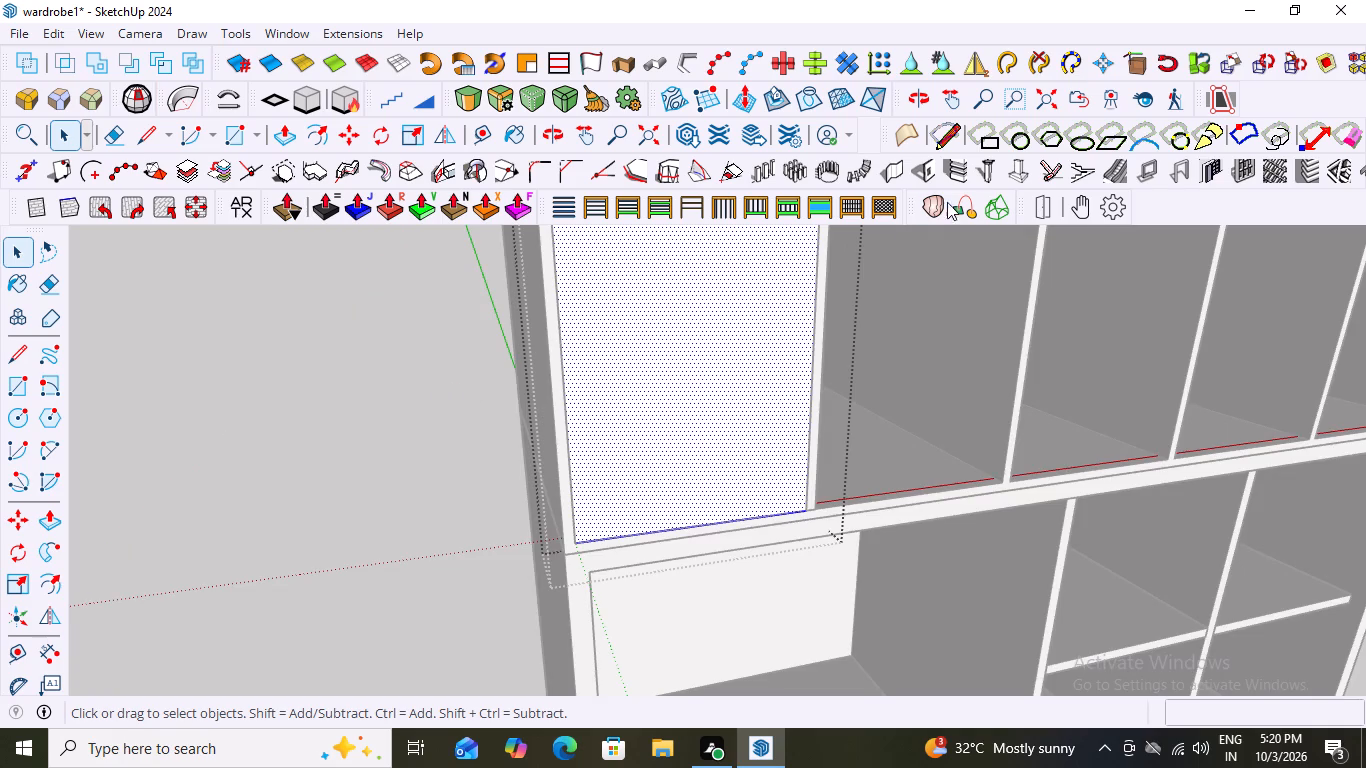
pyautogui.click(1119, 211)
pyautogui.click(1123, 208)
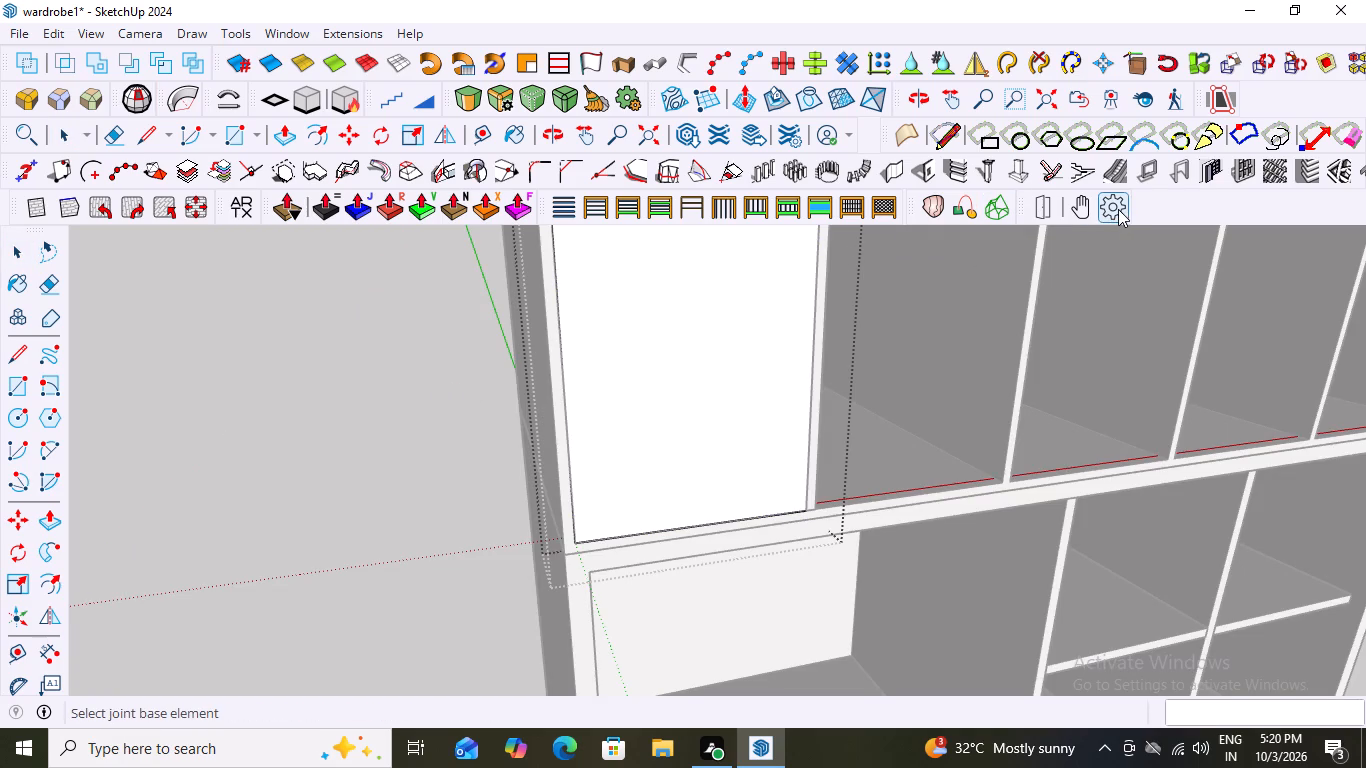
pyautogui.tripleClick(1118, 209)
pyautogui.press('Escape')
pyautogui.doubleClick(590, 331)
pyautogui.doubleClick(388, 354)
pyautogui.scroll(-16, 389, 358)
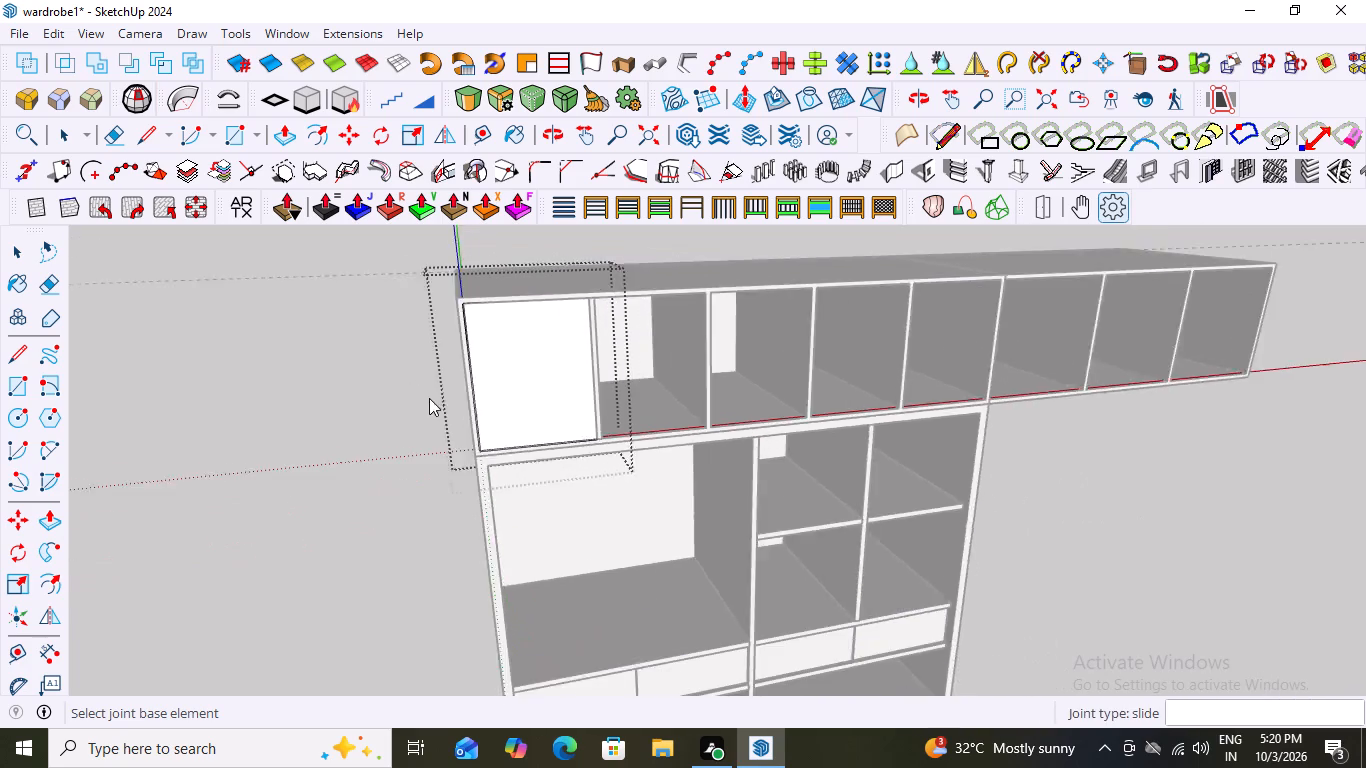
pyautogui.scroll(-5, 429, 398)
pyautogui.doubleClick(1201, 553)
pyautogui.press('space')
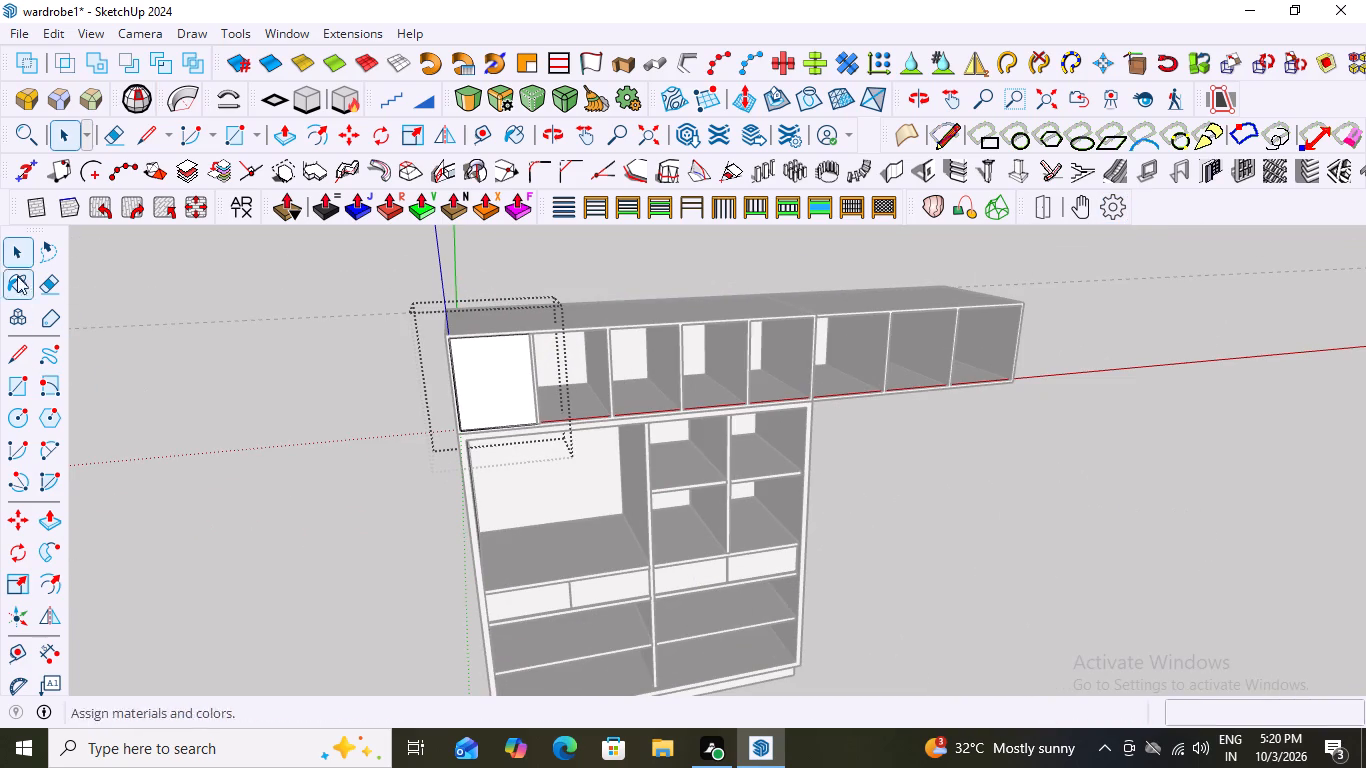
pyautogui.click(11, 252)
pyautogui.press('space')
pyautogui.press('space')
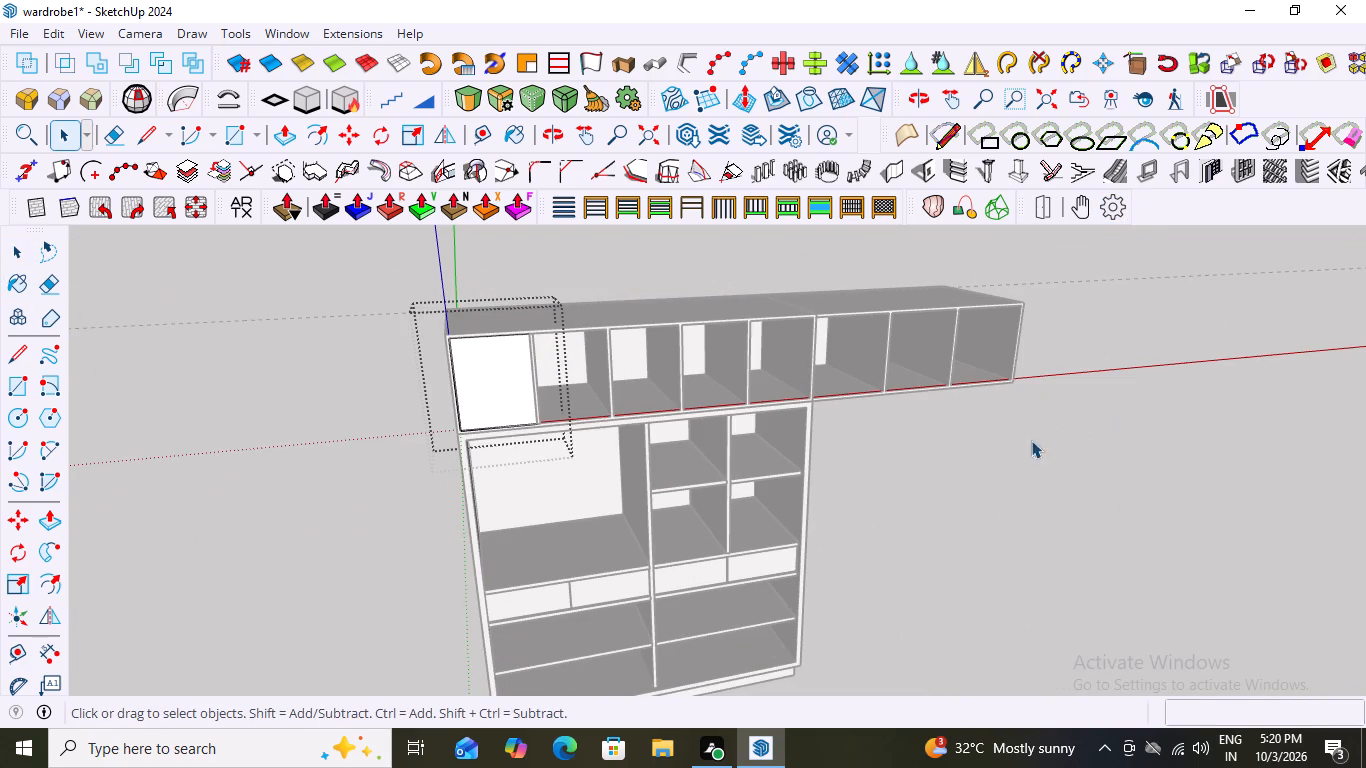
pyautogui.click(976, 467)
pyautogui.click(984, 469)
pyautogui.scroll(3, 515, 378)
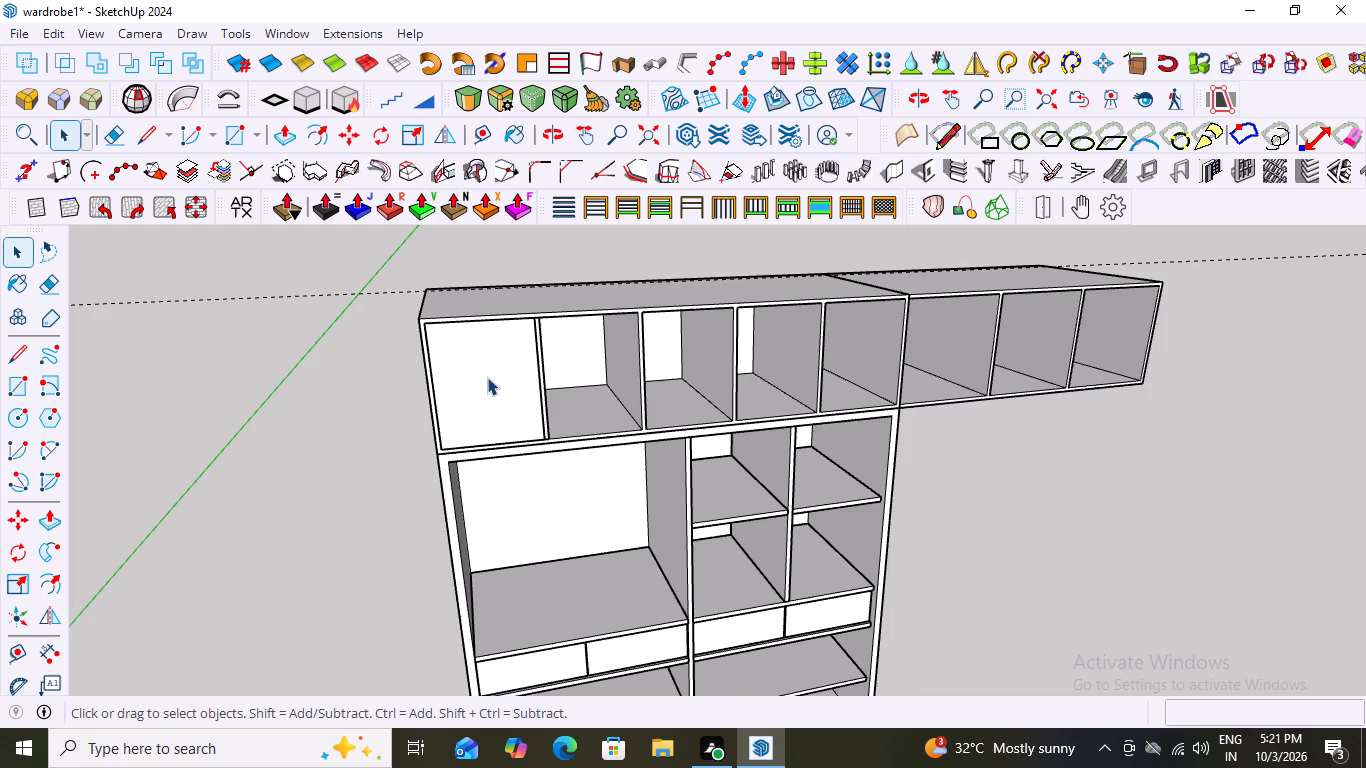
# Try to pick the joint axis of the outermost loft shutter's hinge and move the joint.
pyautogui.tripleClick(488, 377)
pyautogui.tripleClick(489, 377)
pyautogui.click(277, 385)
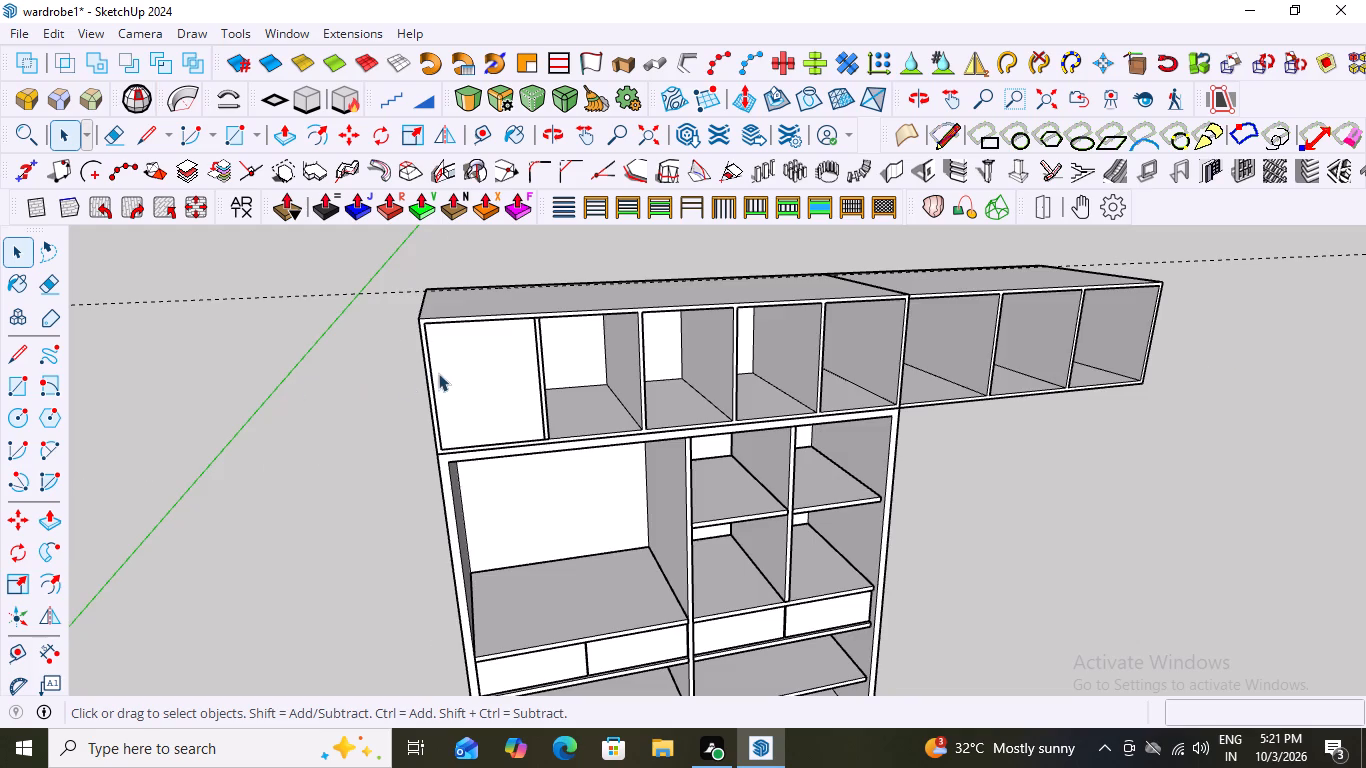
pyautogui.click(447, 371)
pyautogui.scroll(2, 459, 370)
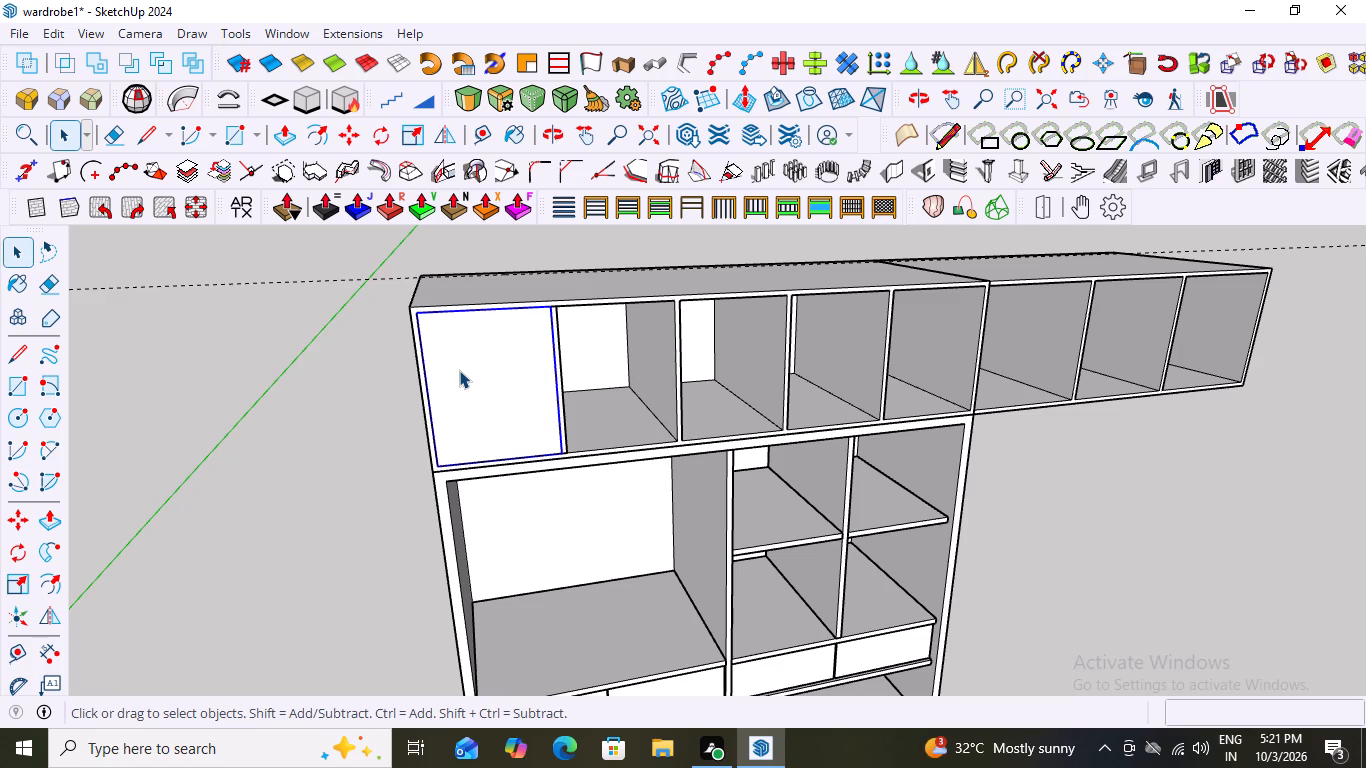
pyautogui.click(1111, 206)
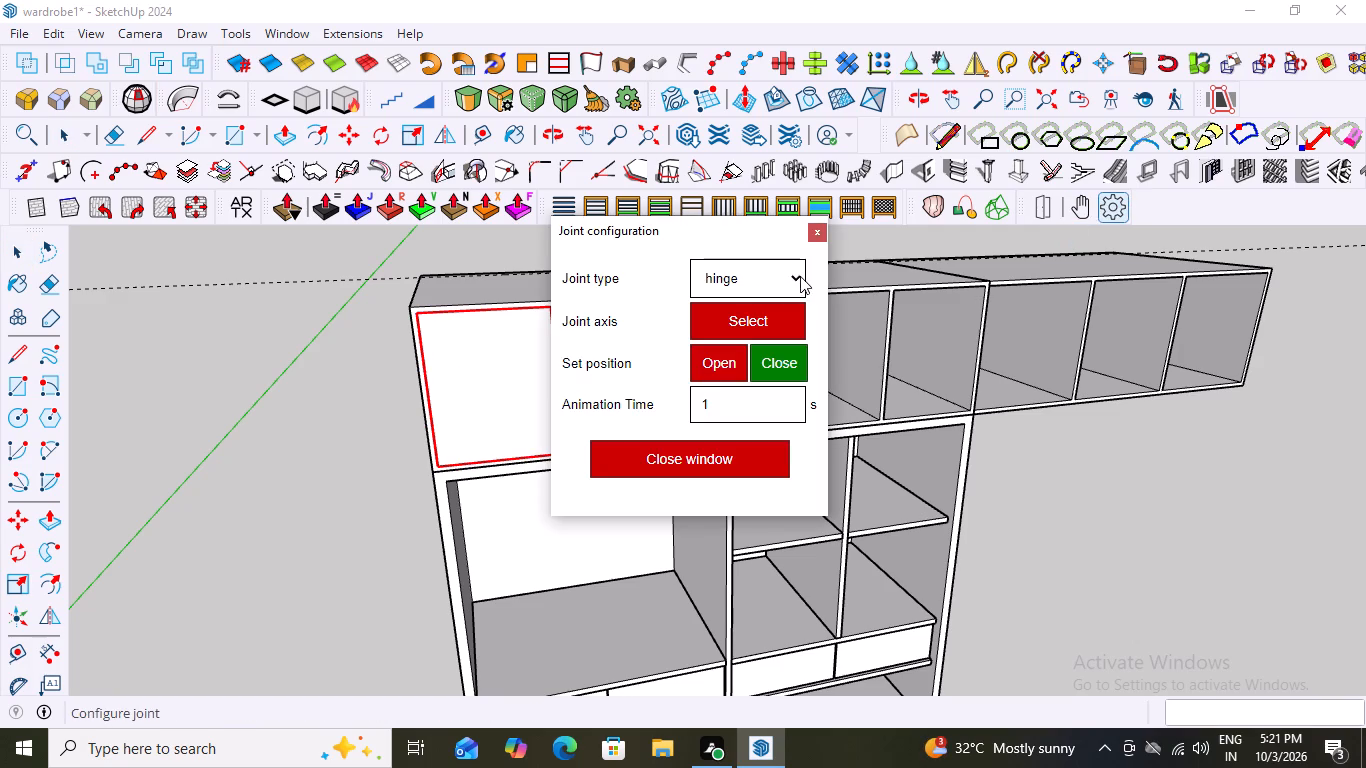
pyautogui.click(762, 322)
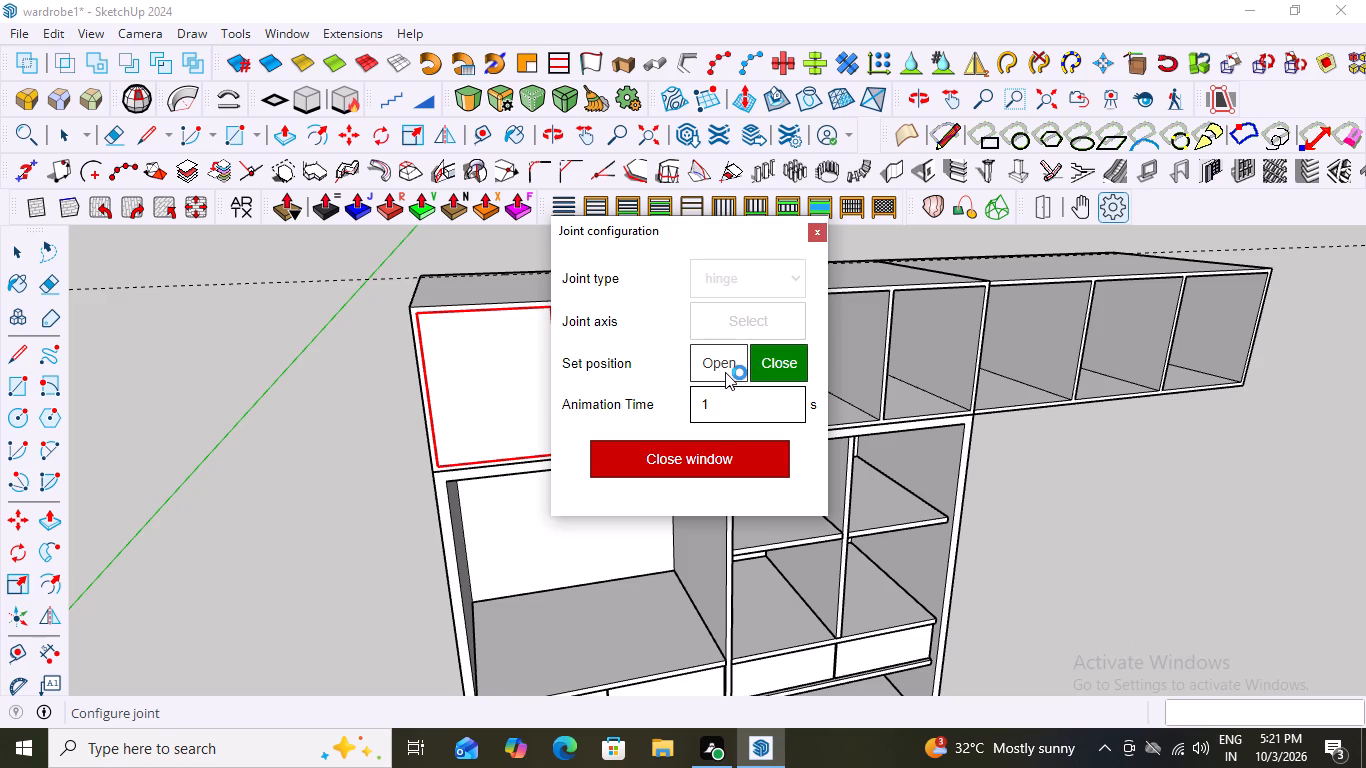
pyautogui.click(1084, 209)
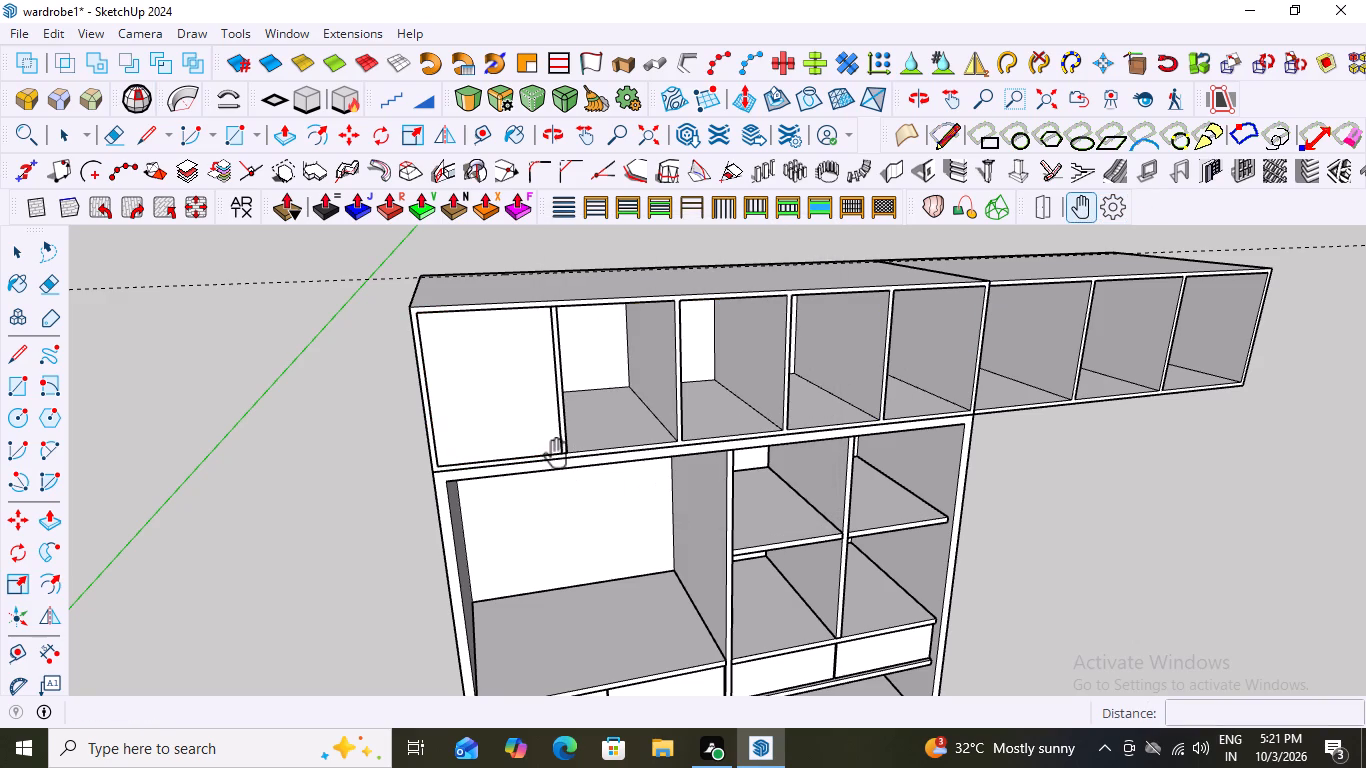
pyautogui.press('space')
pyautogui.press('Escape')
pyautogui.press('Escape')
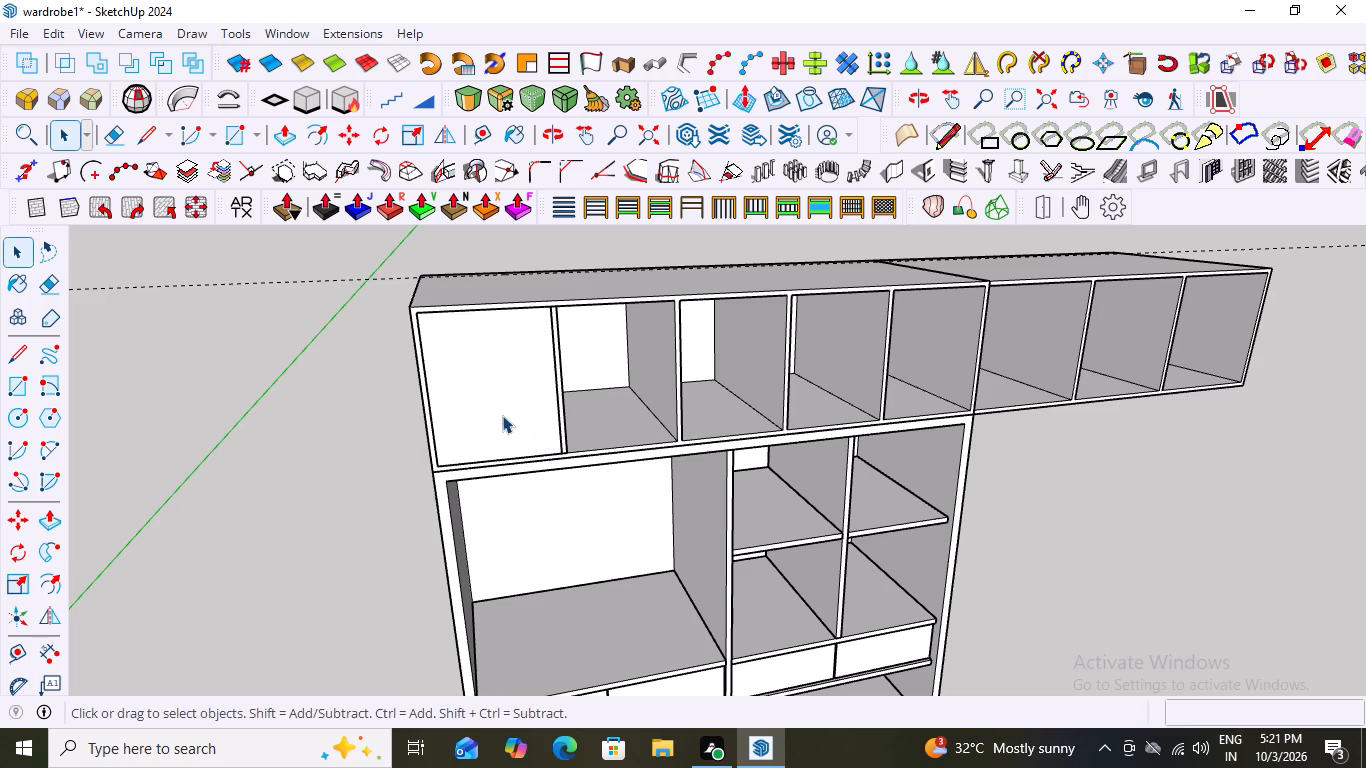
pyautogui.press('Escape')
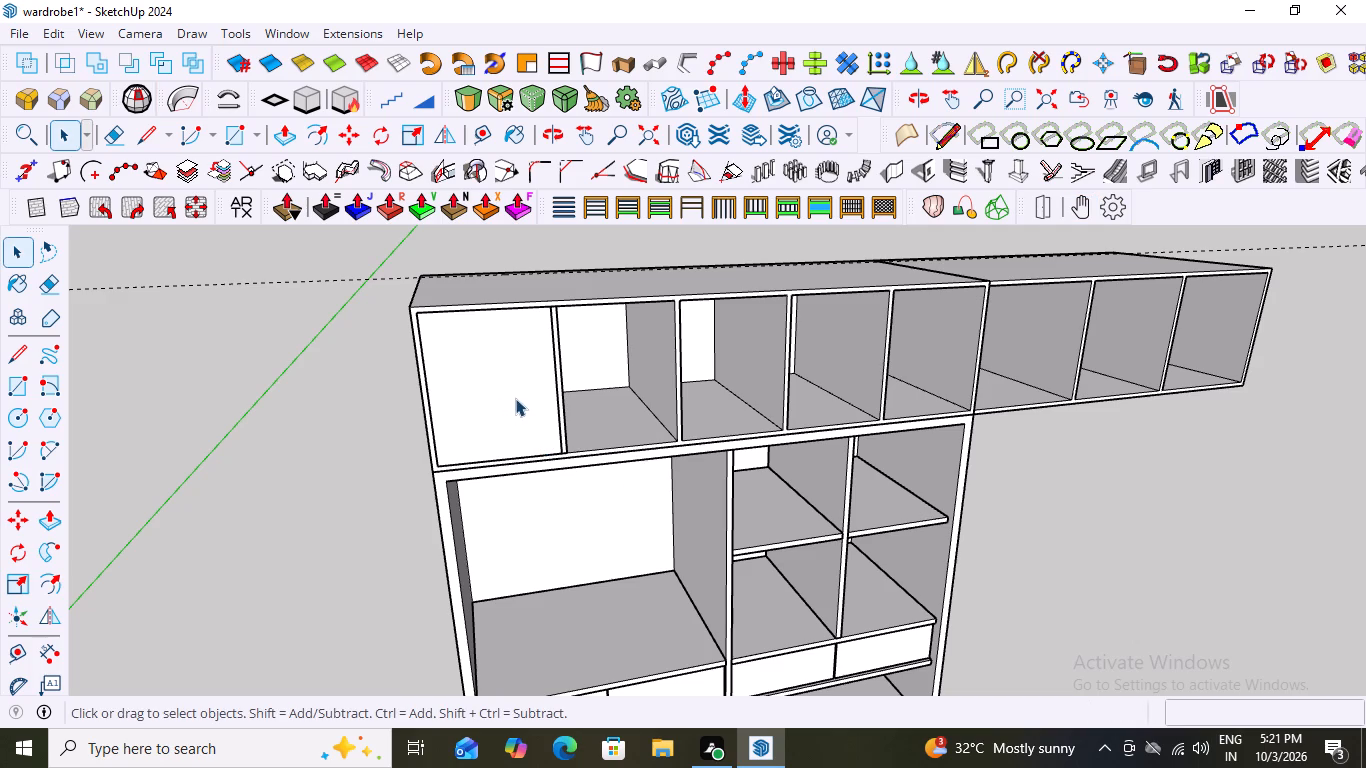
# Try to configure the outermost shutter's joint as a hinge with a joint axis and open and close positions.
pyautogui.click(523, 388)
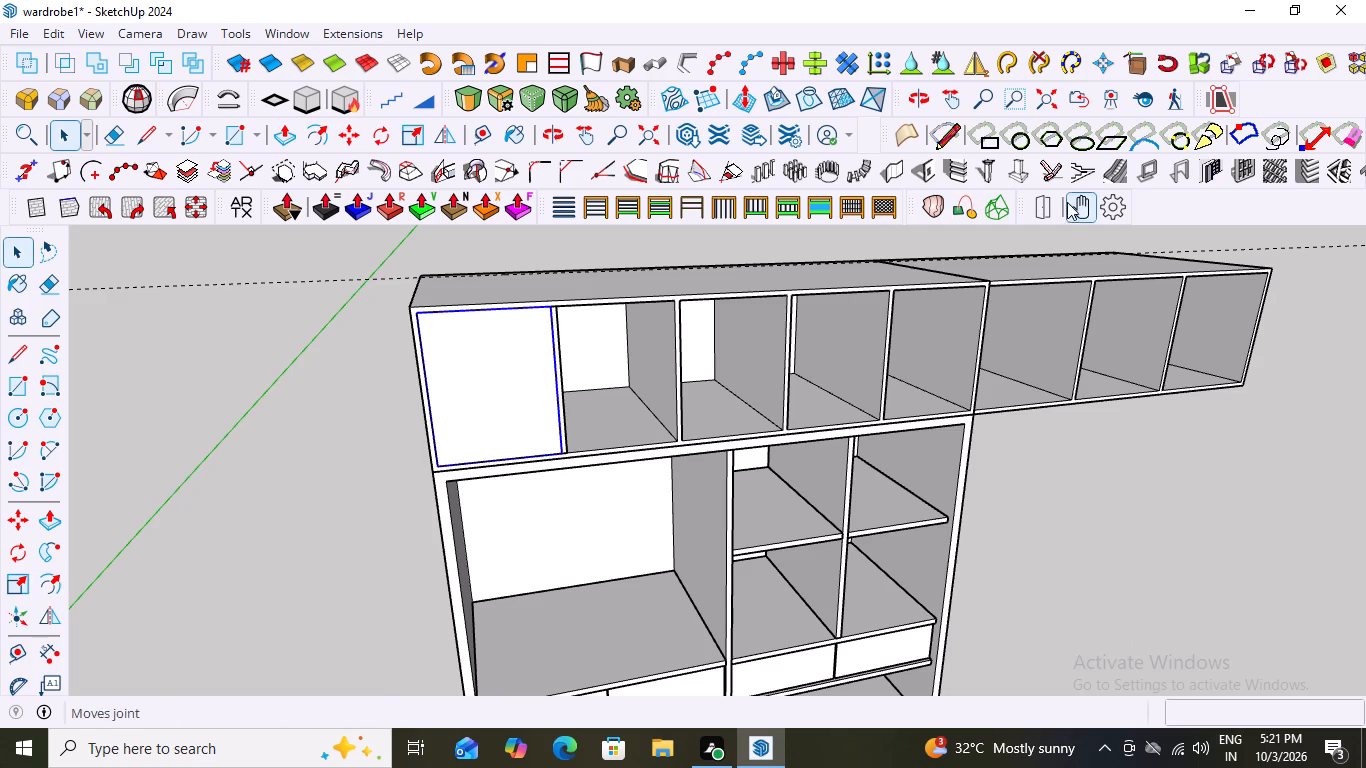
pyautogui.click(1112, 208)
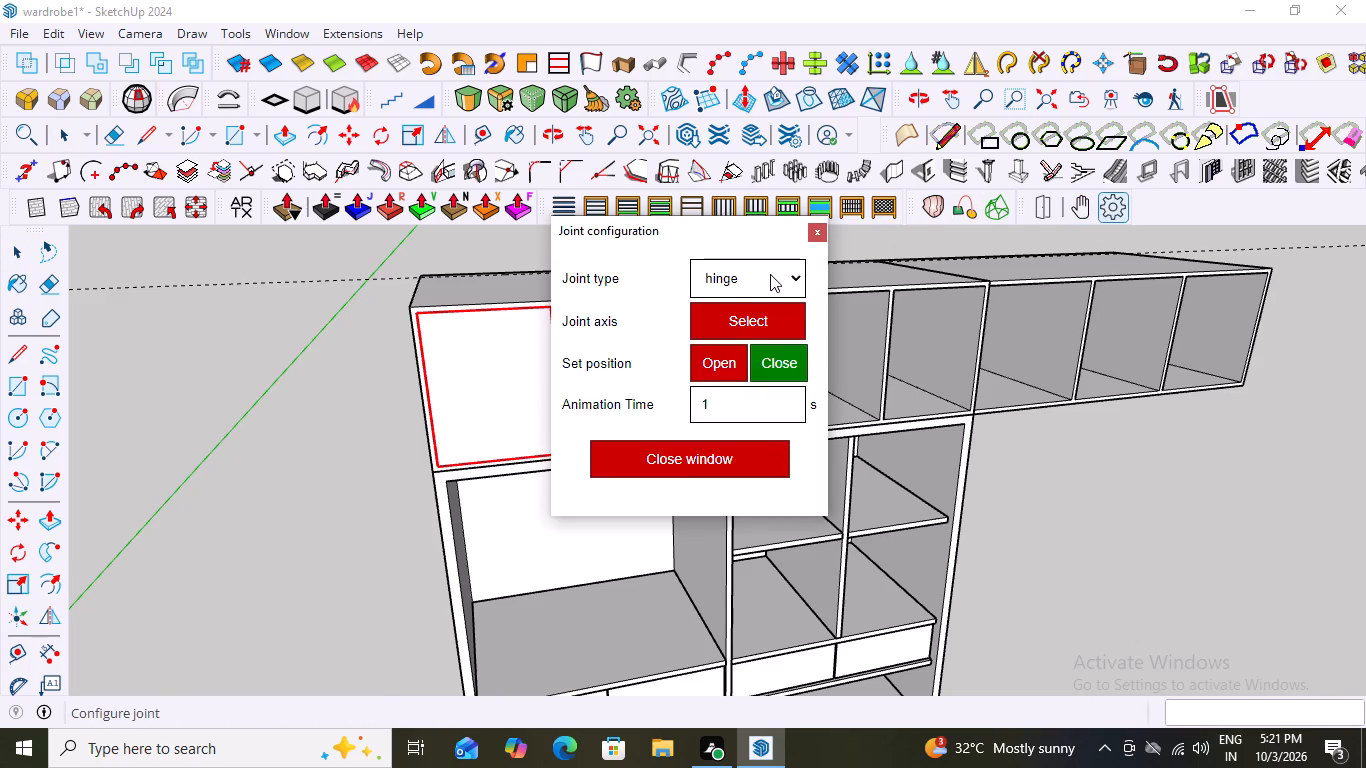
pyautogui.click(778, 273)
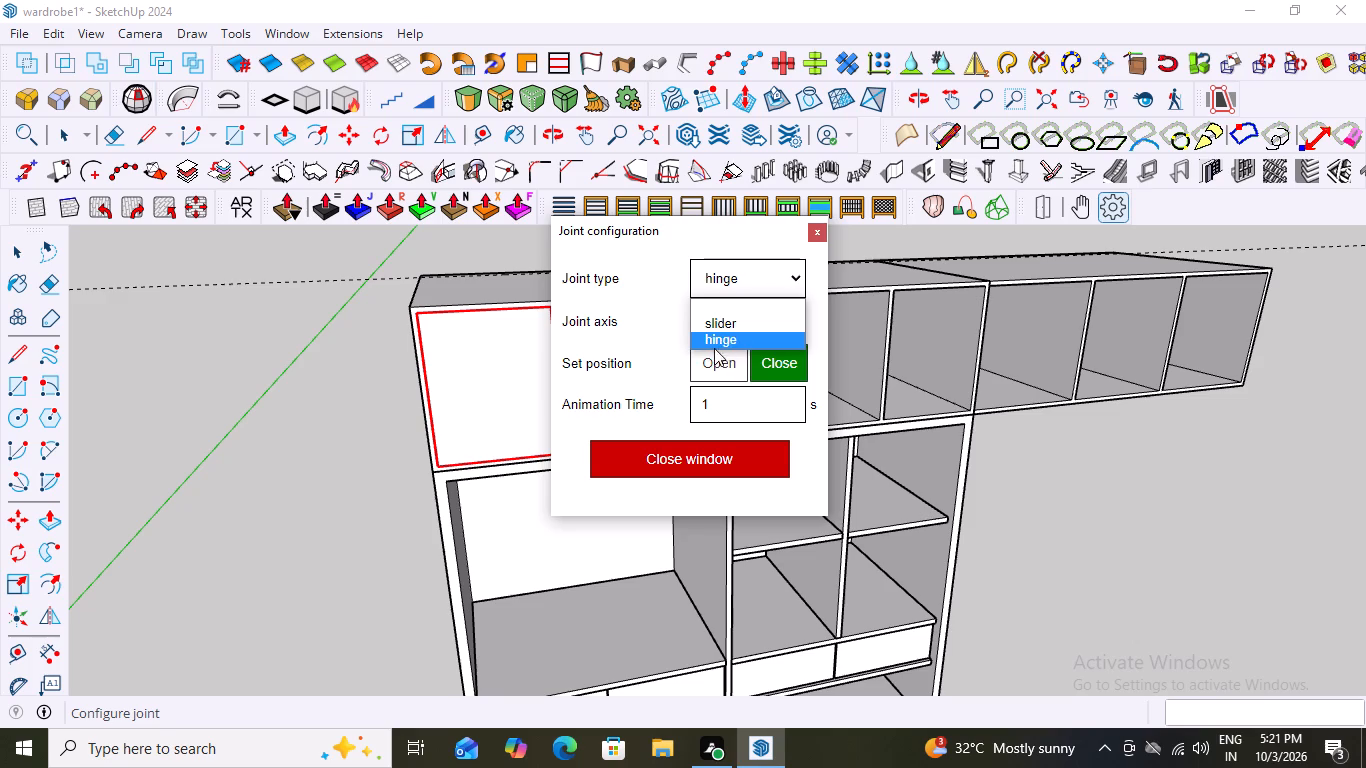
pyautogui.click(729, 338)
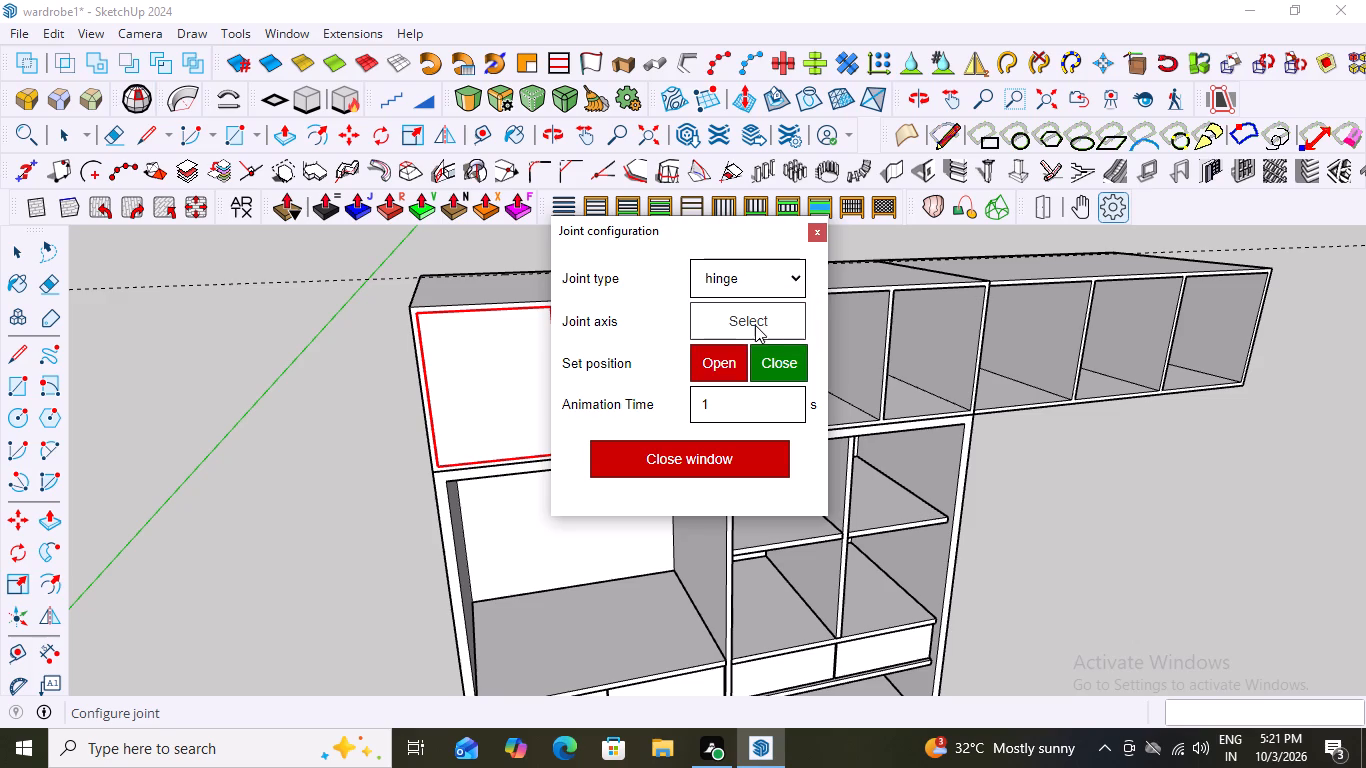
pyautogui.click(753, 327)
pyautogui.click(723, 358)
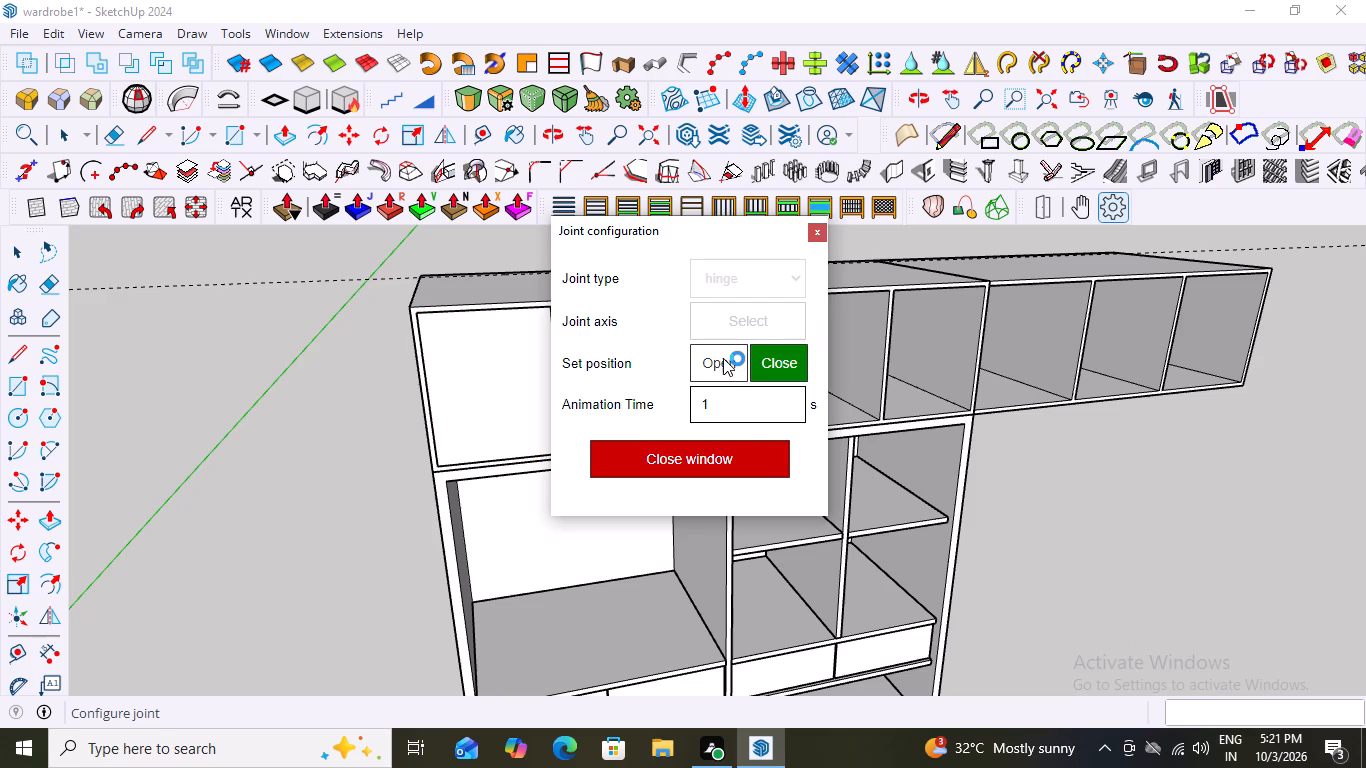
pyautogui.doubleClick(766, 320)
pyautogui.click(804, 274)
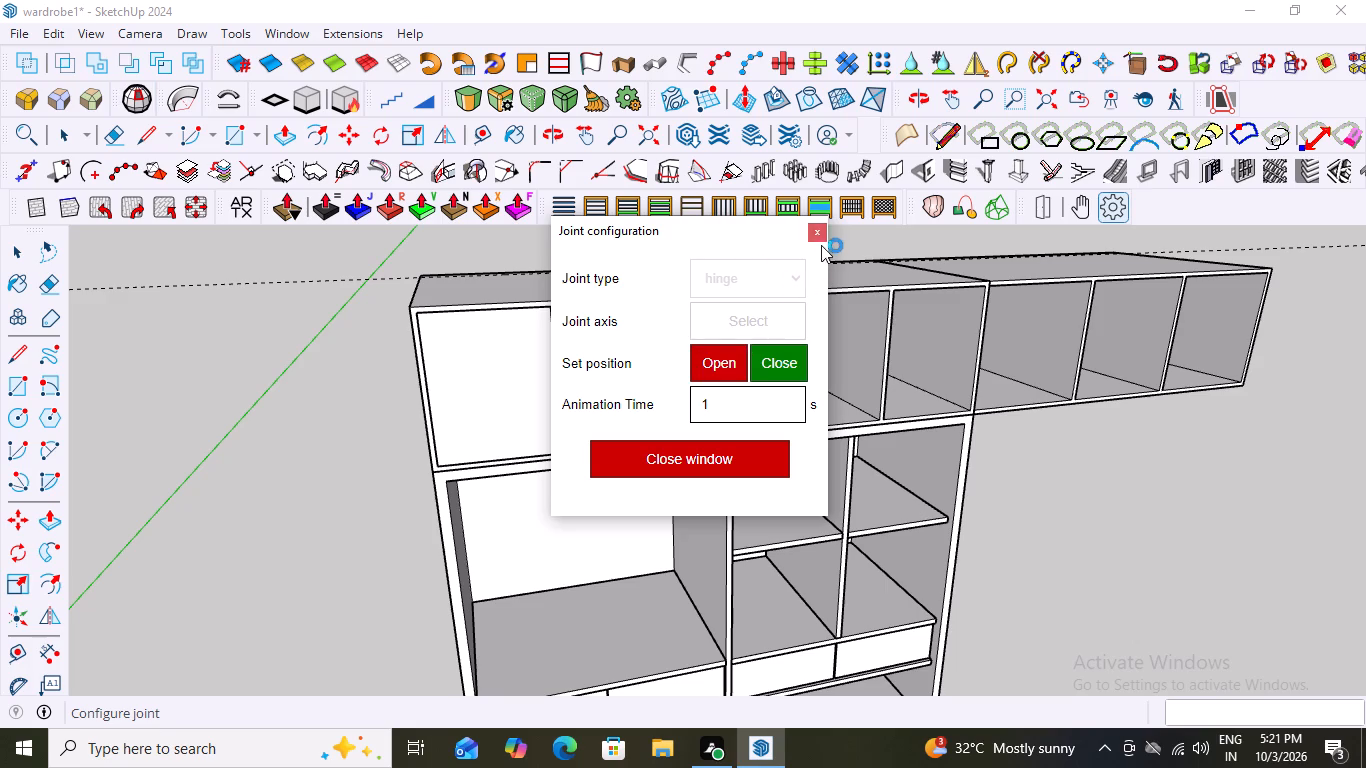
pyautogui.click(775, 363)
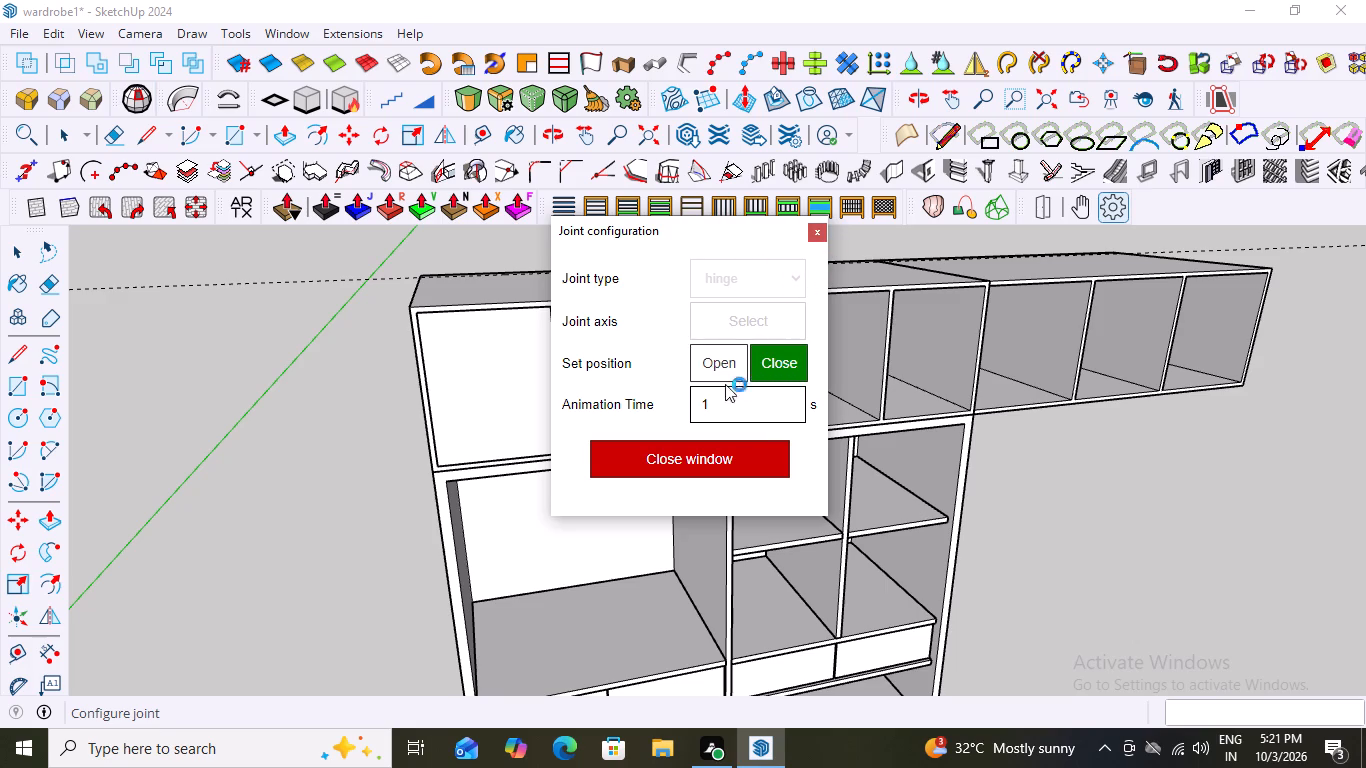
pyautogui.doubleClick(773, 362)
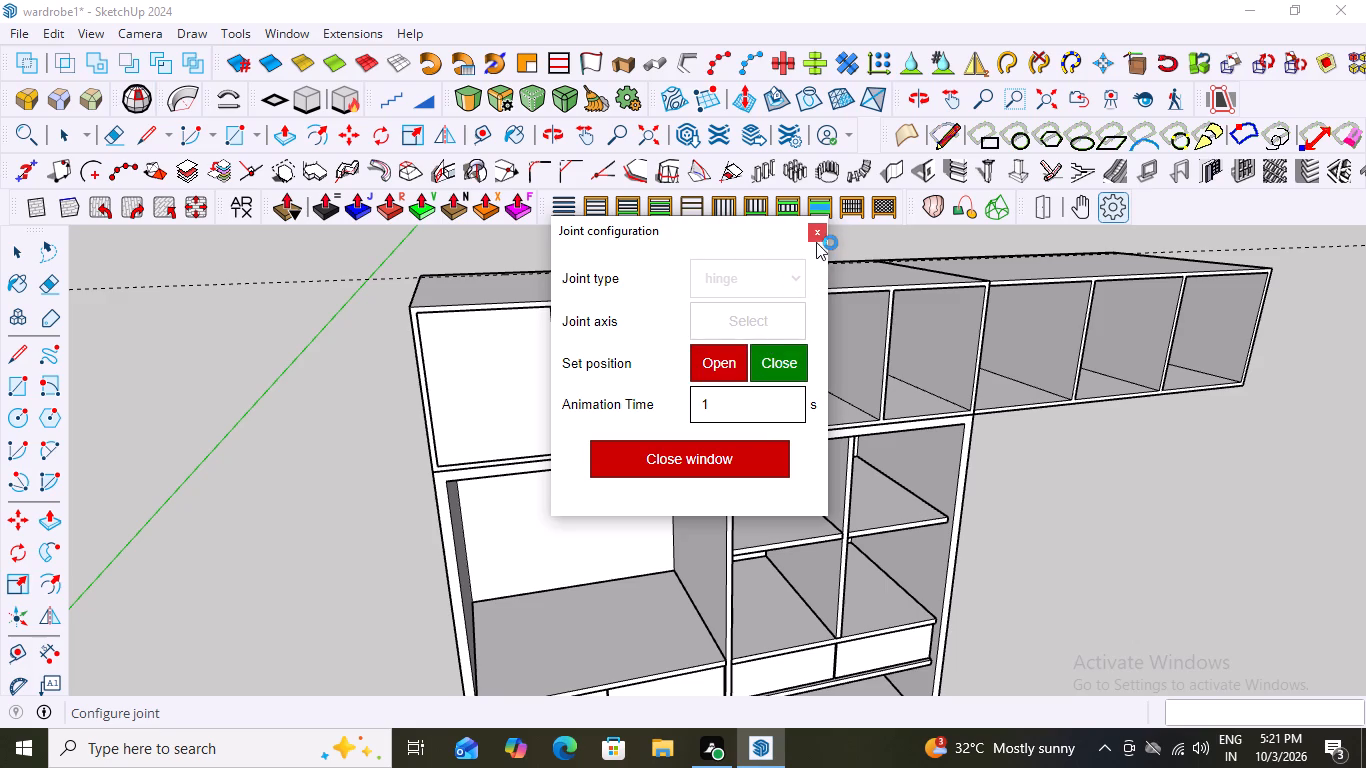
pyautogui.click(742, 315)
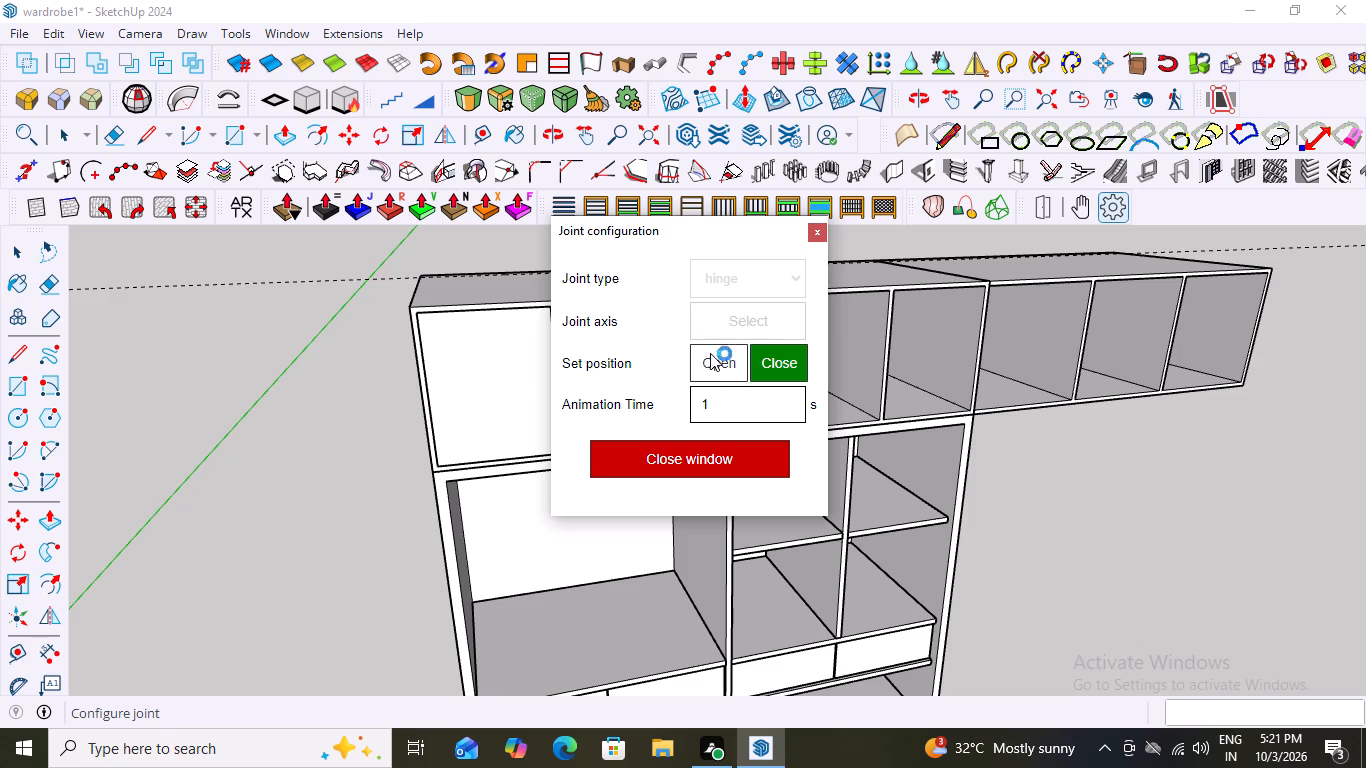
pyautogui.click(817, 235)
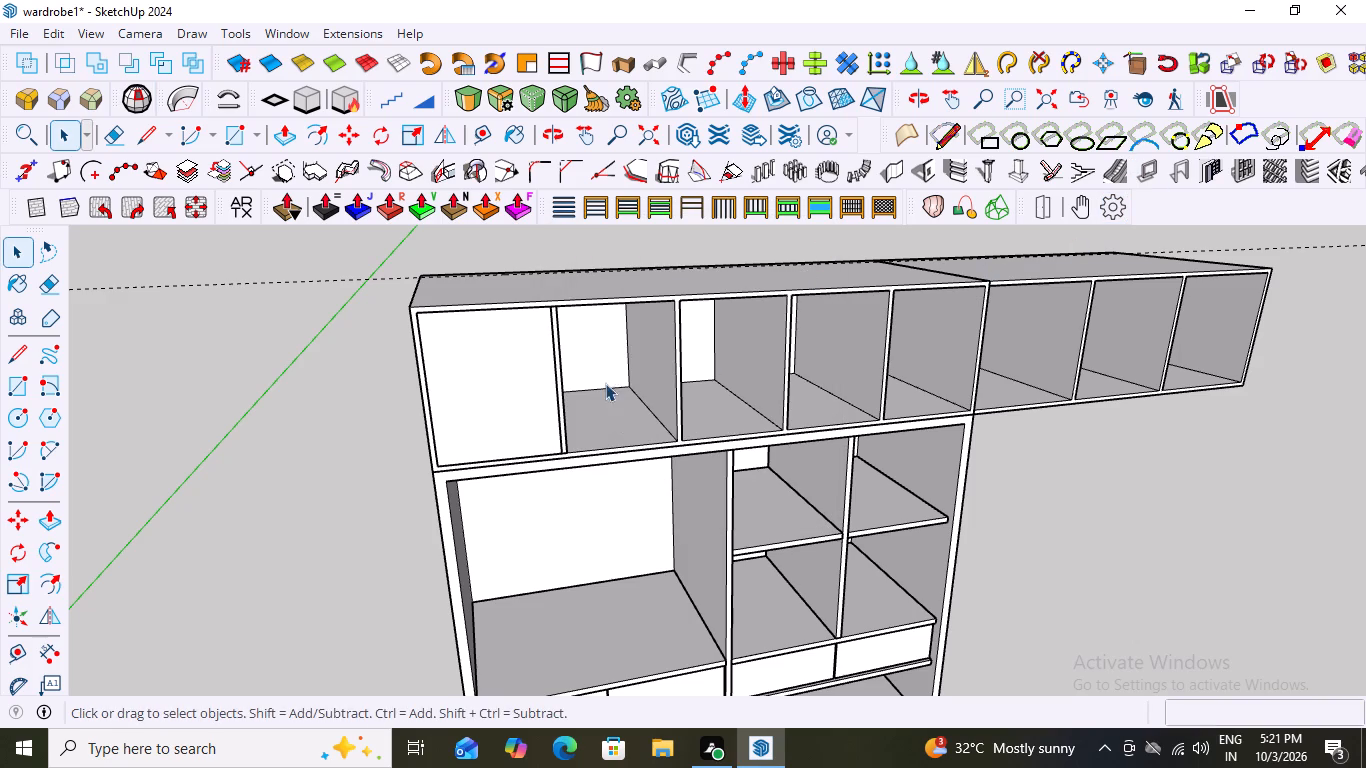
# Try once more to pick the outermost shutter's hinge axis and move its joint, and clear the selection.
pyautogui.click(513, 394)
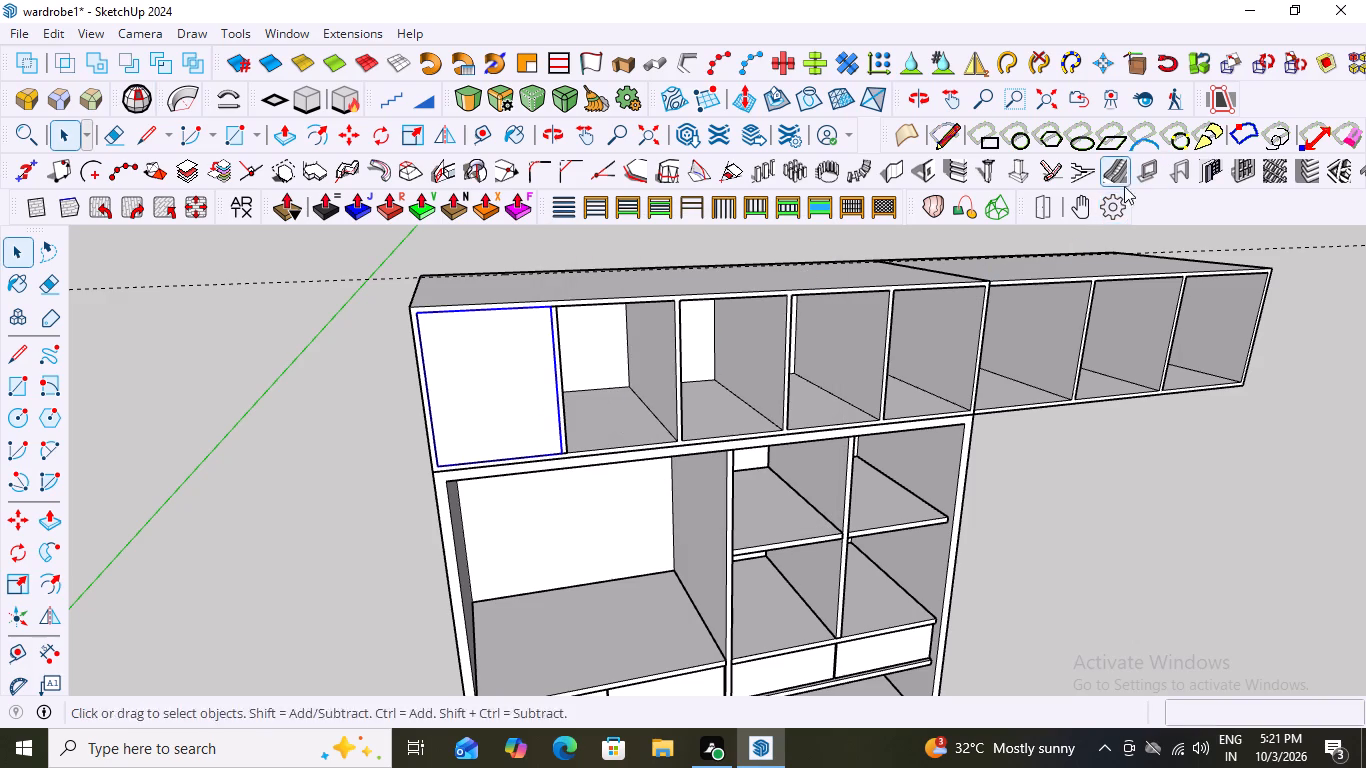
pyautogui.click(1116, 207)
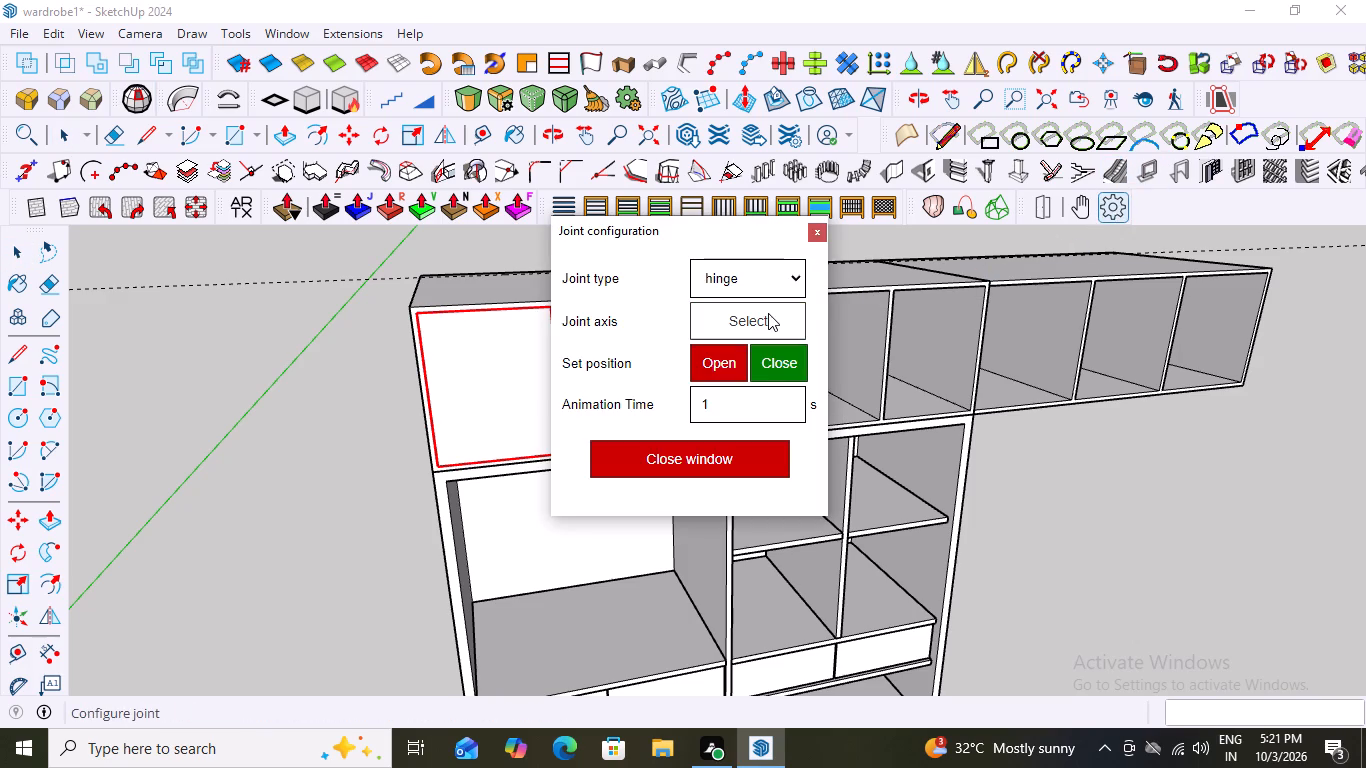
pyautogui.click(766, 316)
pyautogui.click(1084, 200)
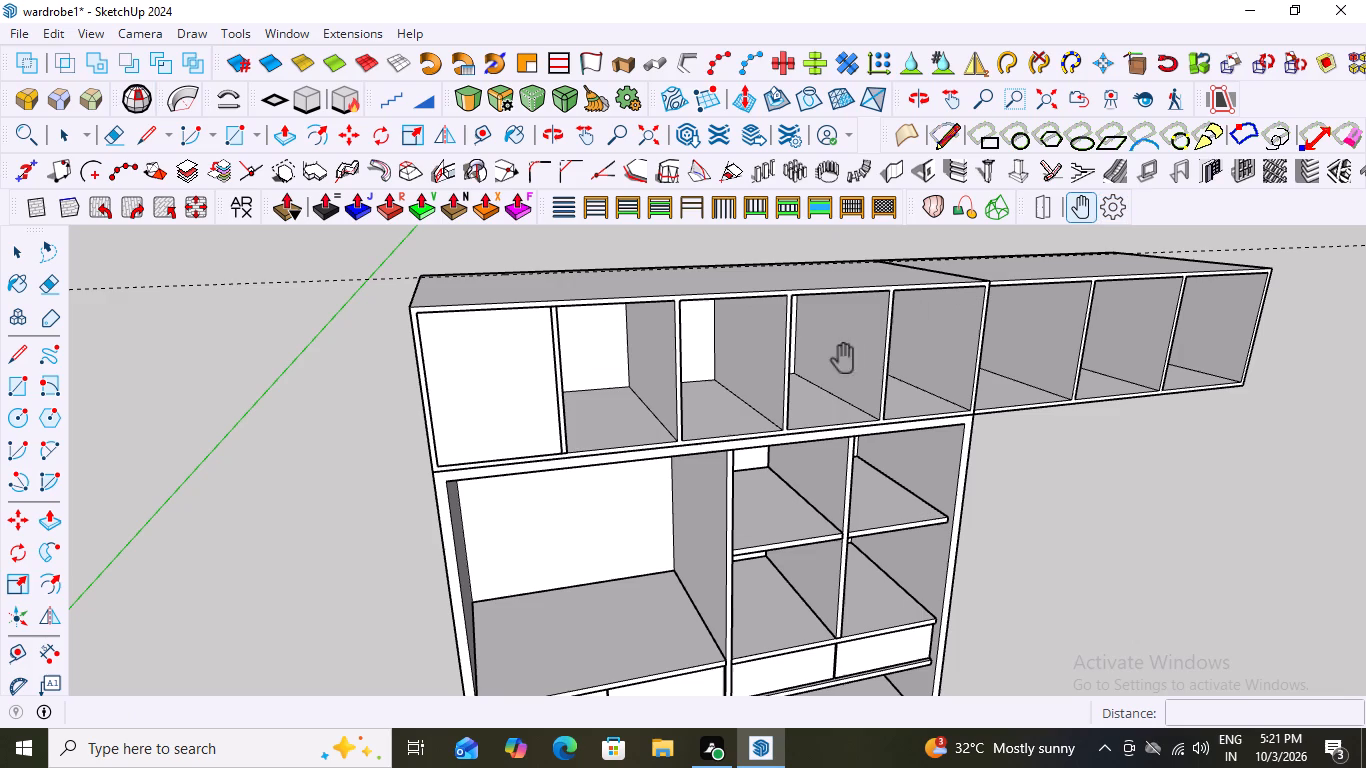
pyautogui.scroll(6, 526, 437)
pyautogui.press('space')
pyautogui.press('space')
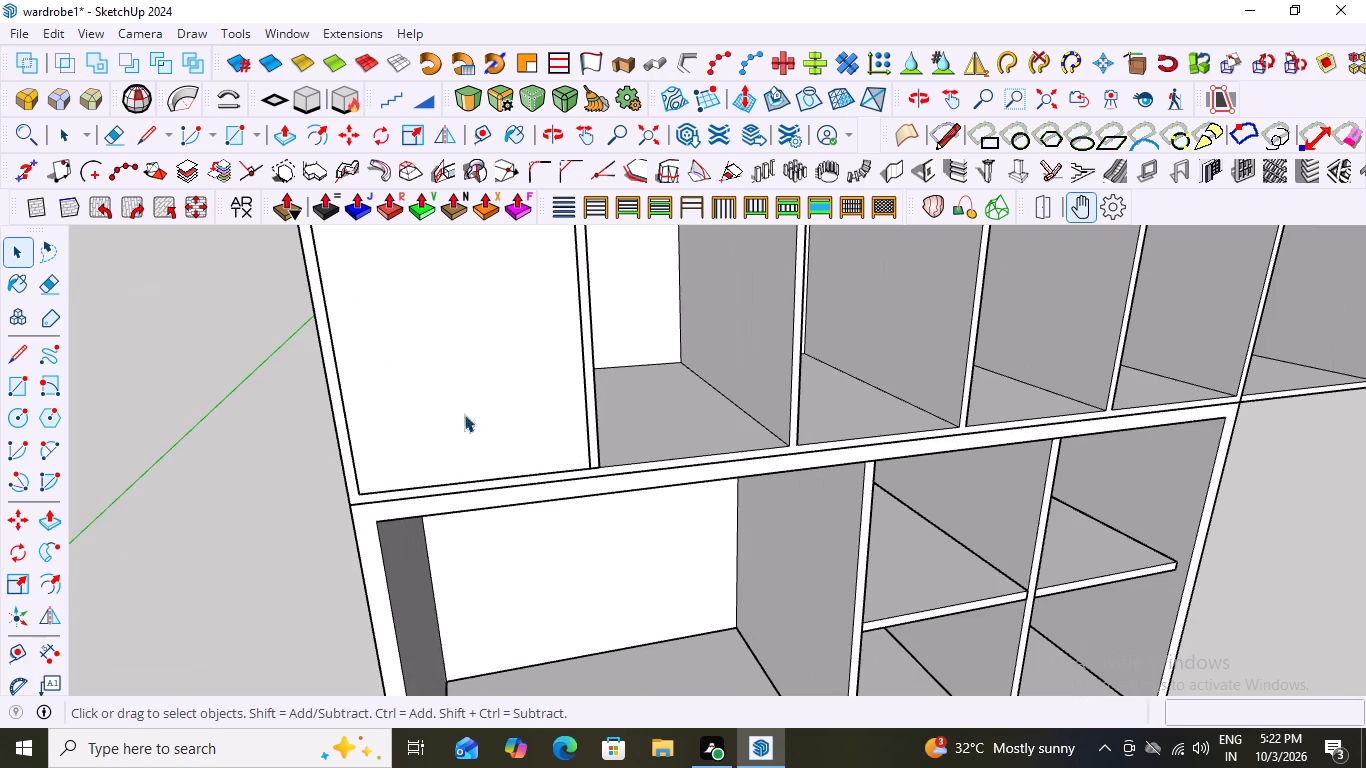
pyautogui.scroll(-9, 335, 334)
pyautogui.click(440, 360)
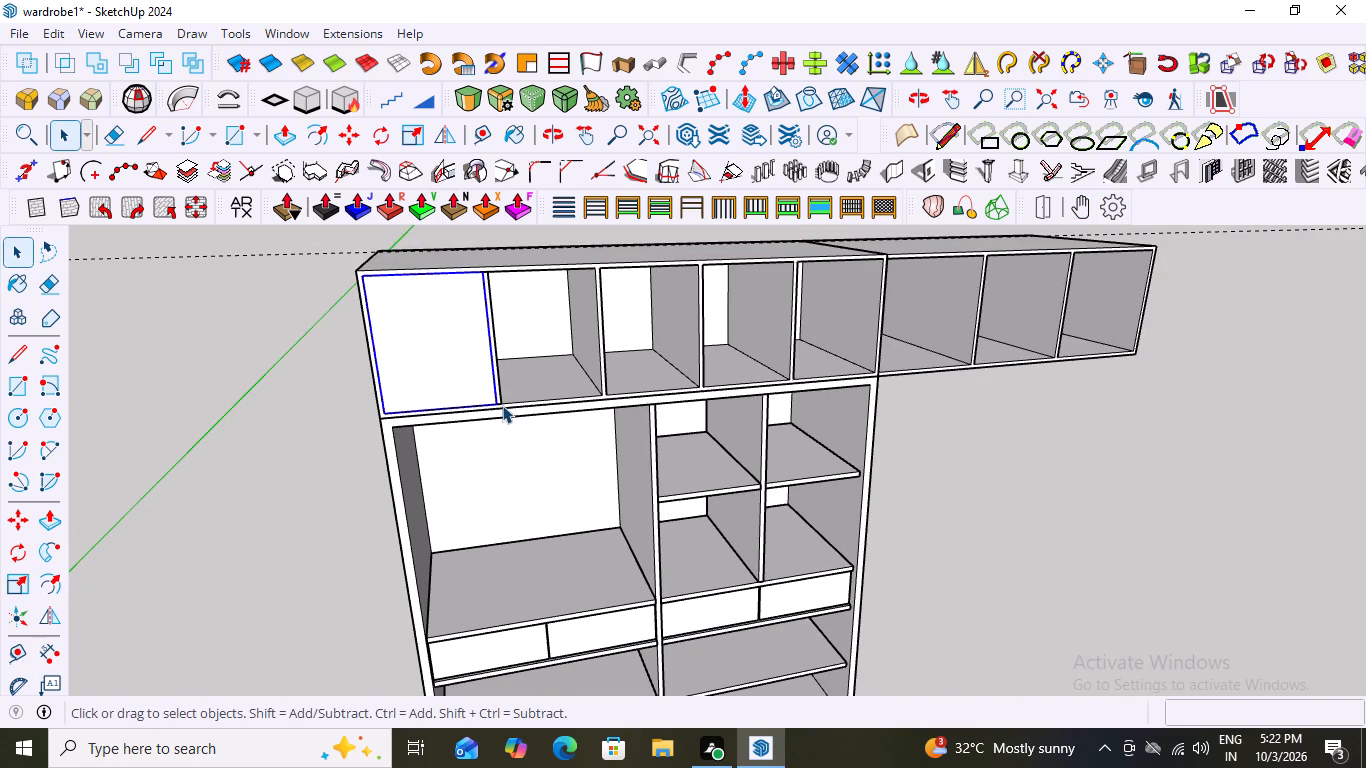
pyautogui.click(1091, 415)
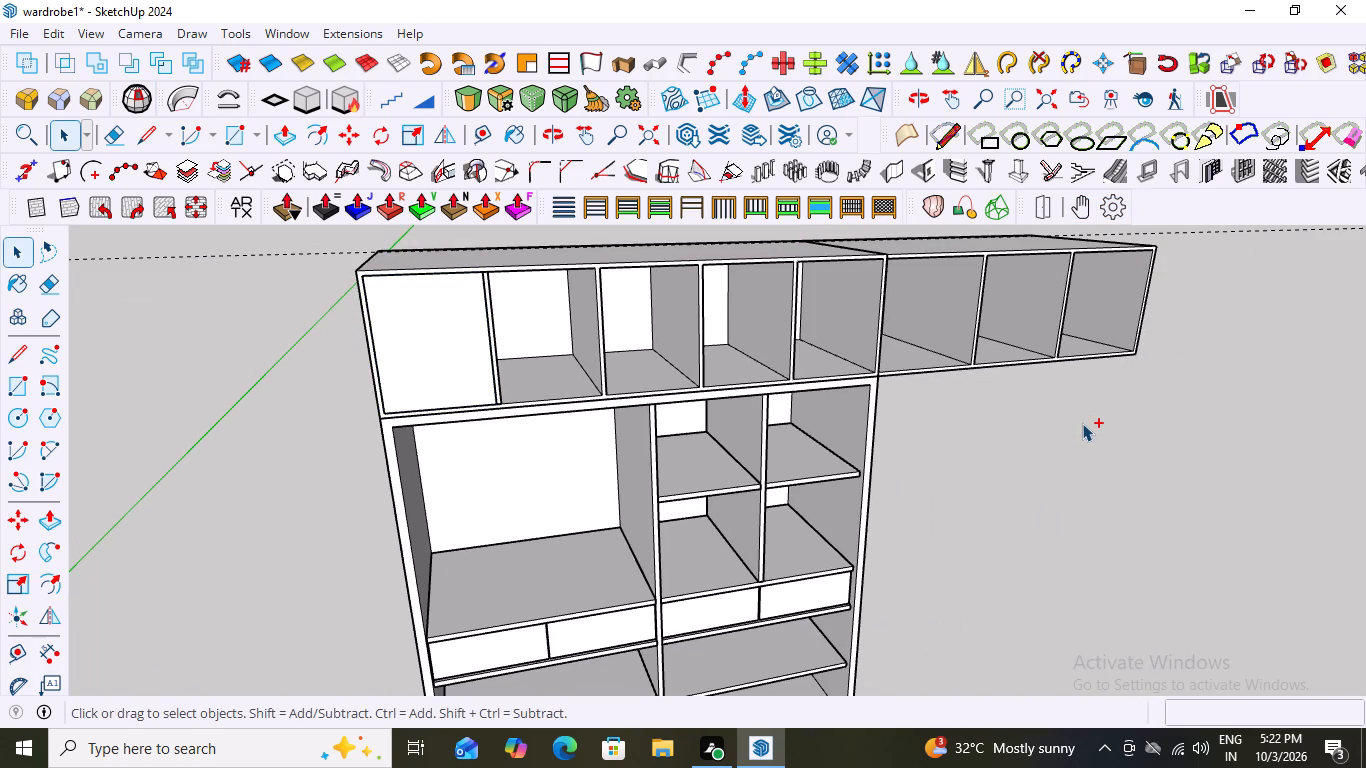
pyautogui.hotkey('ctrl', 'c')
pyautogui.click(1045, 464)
# Undo the outermost shutter's recent edits back through its move flush with the loft's front.
pyautogui.hotkey('ctrl', 'z')
pyautogui.hotkey('ctrl', 'z')
pyautogui.hotkey('ctrl', 'z')
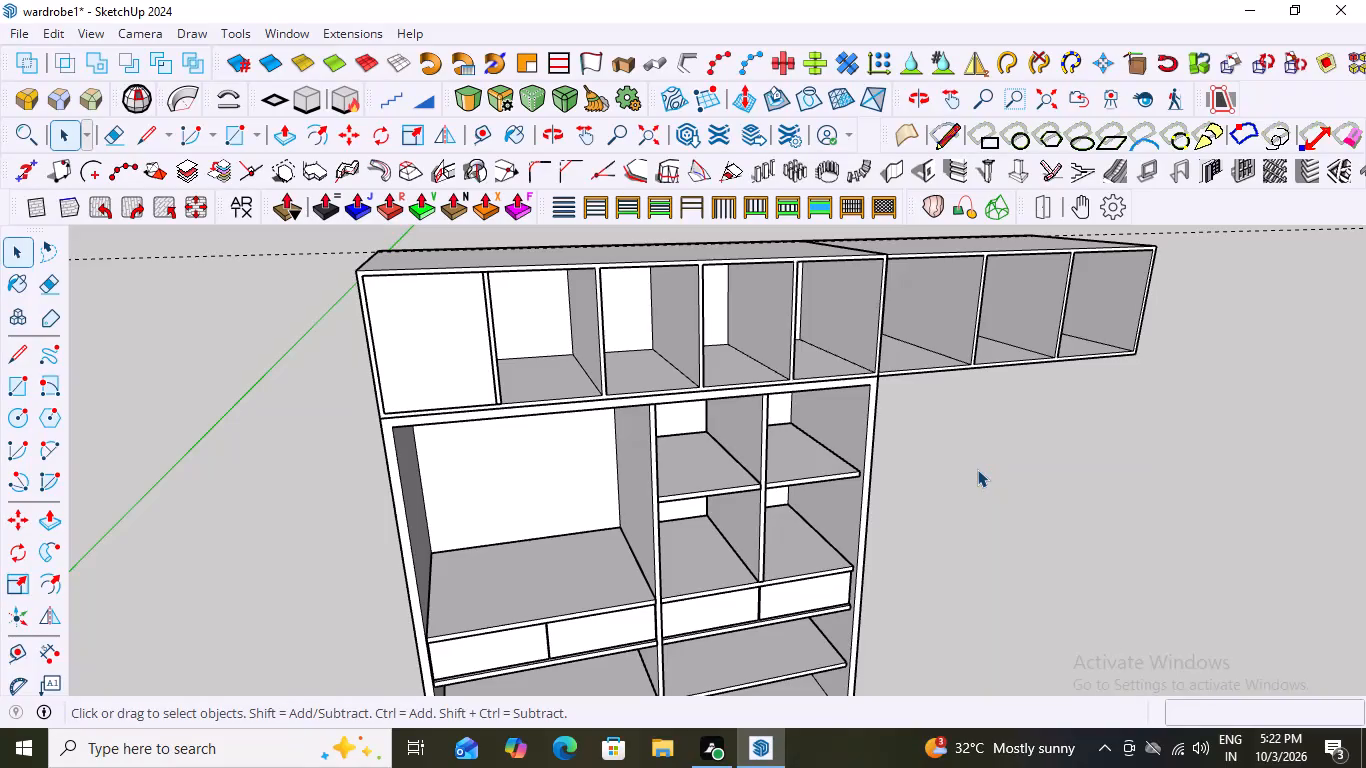
pyautogui.hotkey('ctrl', 'z')
pyautogui.press('space')
pyautogui.press('space')
pyautogui.scroll(-5, 1274, 611)
pyautogui.hotkey('ctrl', 'z')
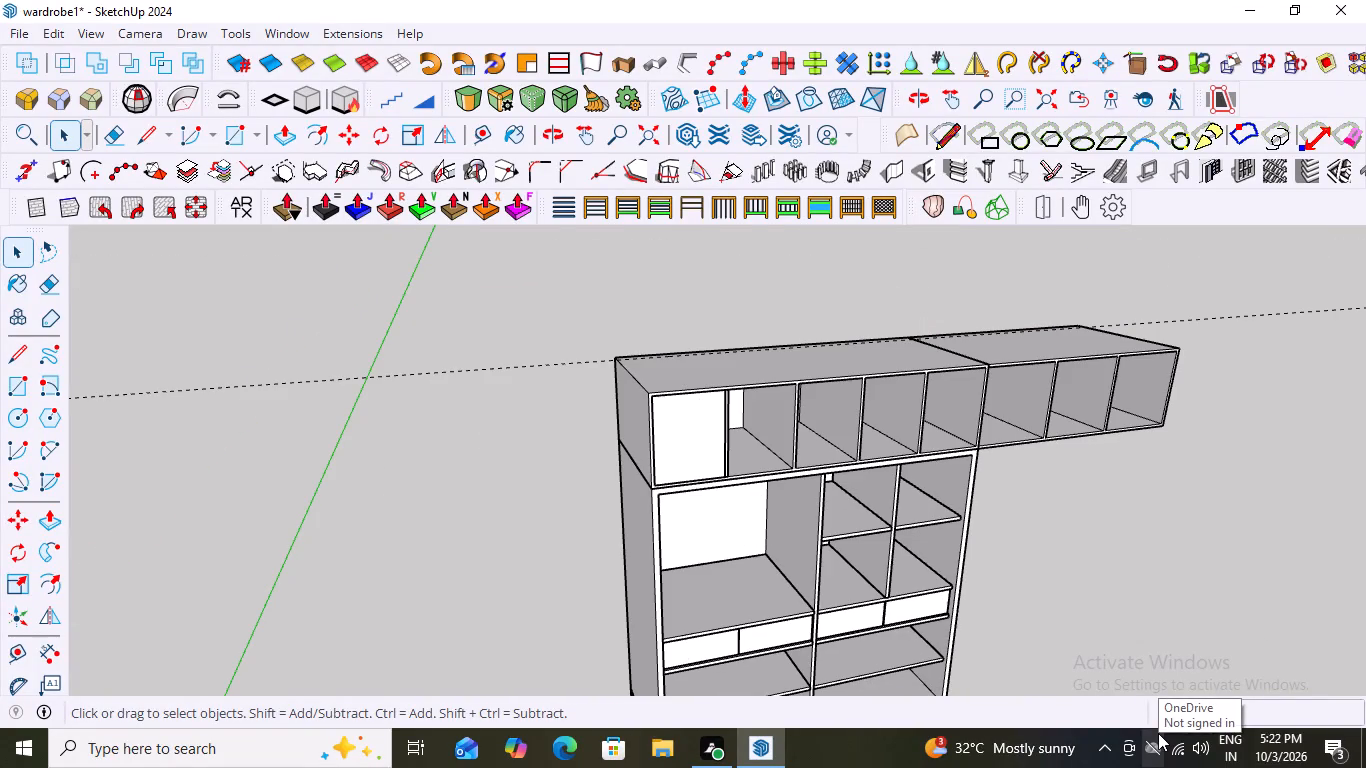
pyautogui.hotkey('ctrl', 'z')
pyautogui.hotkey('ctrl', 'z')
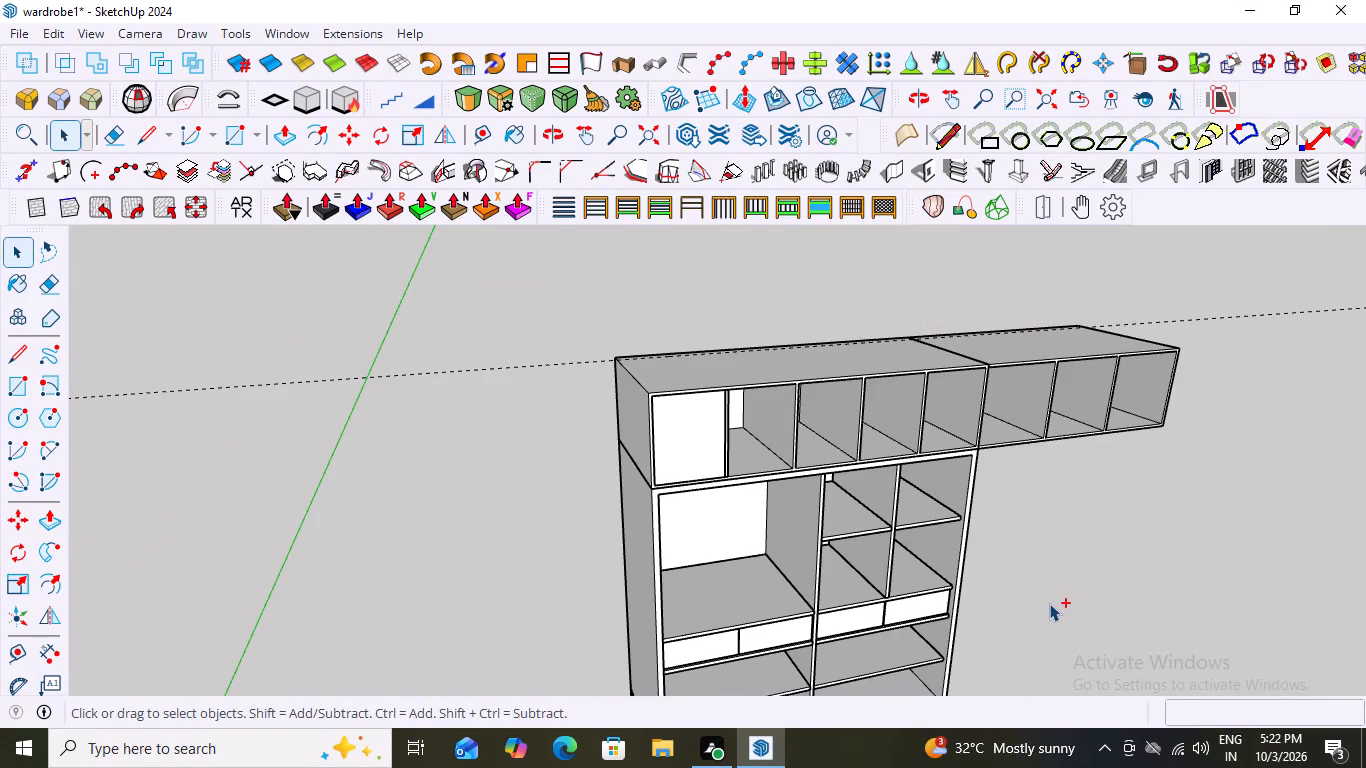
pyautogui.hotkey('ctrl', 'z')
pyautogui.hotkey('ctrl', 'z')
pyautogui.hotkey('ctrl', 'z')
pyautogui.hotkey('ctrl', 'z')
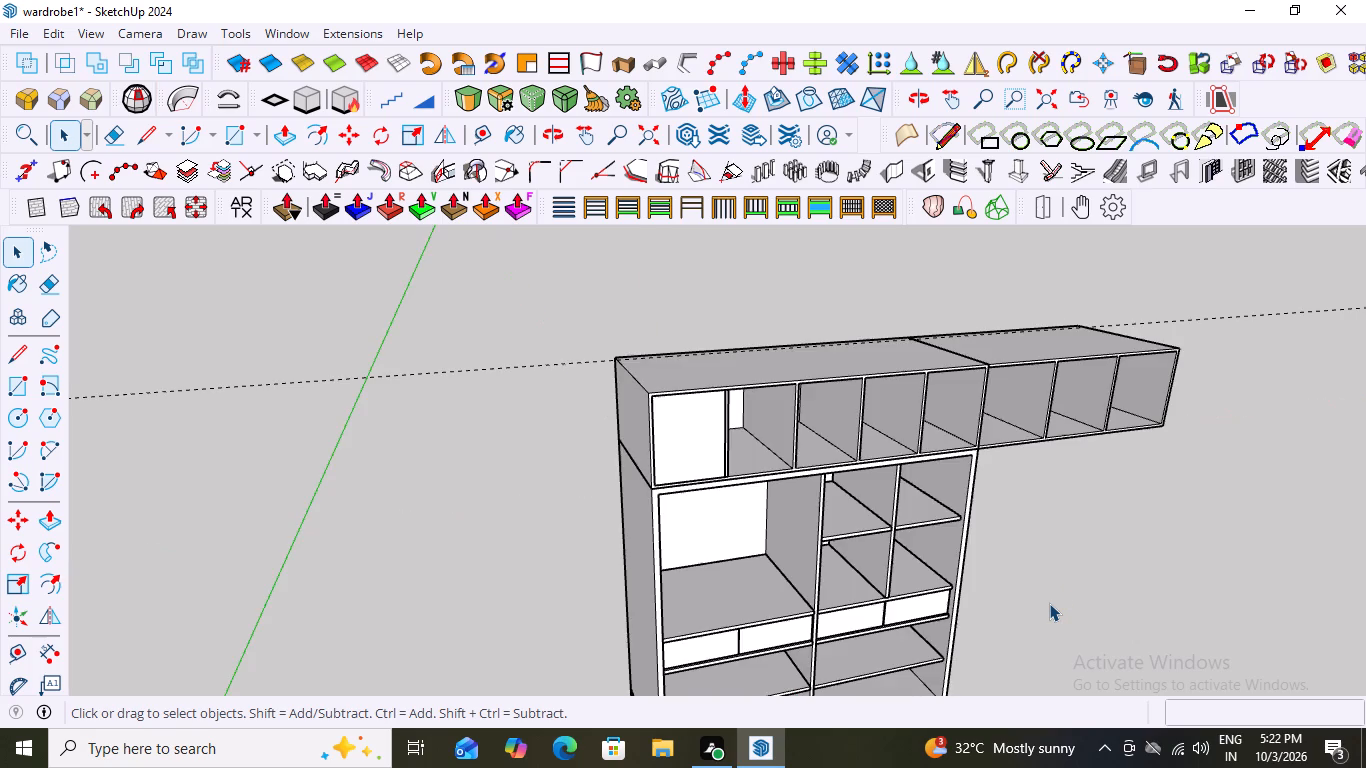
pyautogui.hotkey('ctrl', 'z')
pyautogui.hotkey('ctrl', 'z')
pyautogui.hotkey('ctrl', 'z')
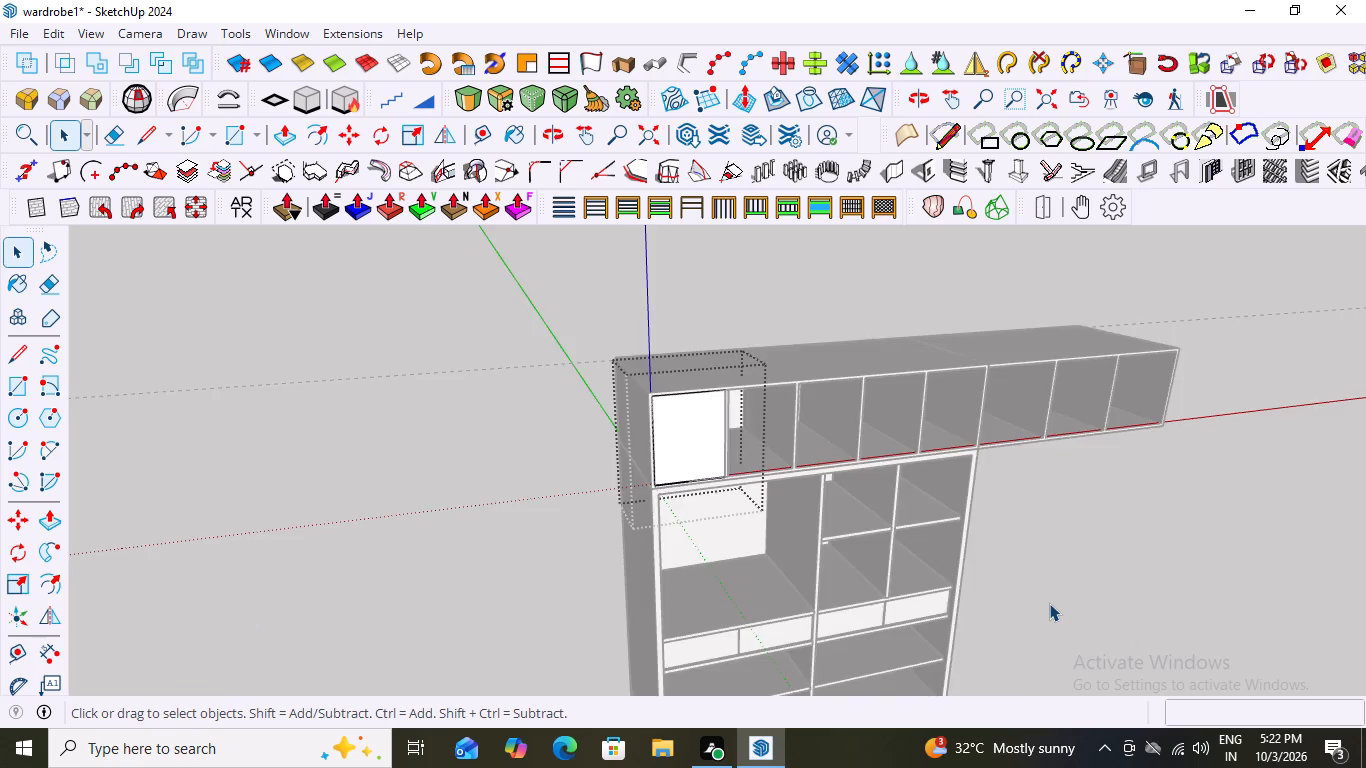
pyautogui.hotkey('ctrl', 'z')
pyautogui.hotkey('ctrl', 'z')
pyautogui.hotkey('ctrl', 'z')
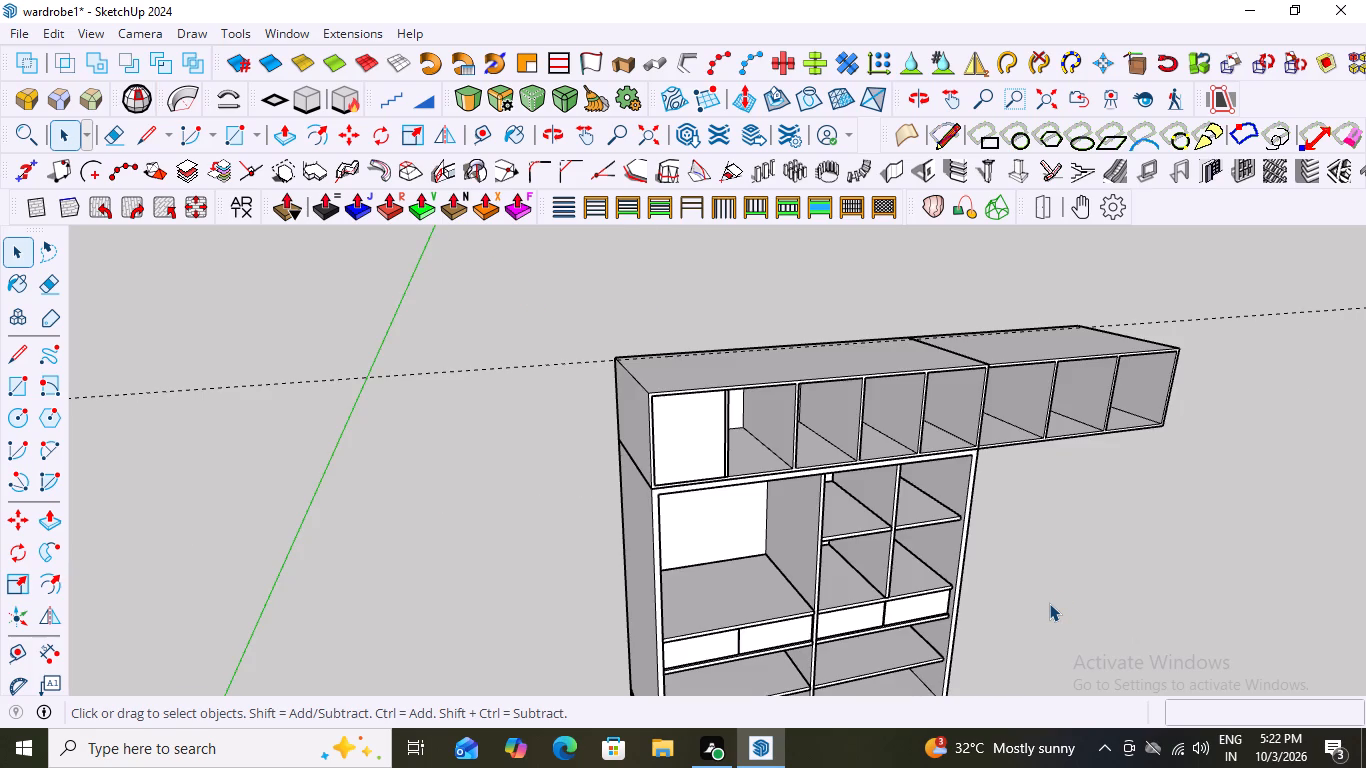
pyautogui.hotkey('ctrl', 'z')
pyautogui.hotkey('ctrl', 'z')
pyautogui.hotkey('ctrl', 'z')
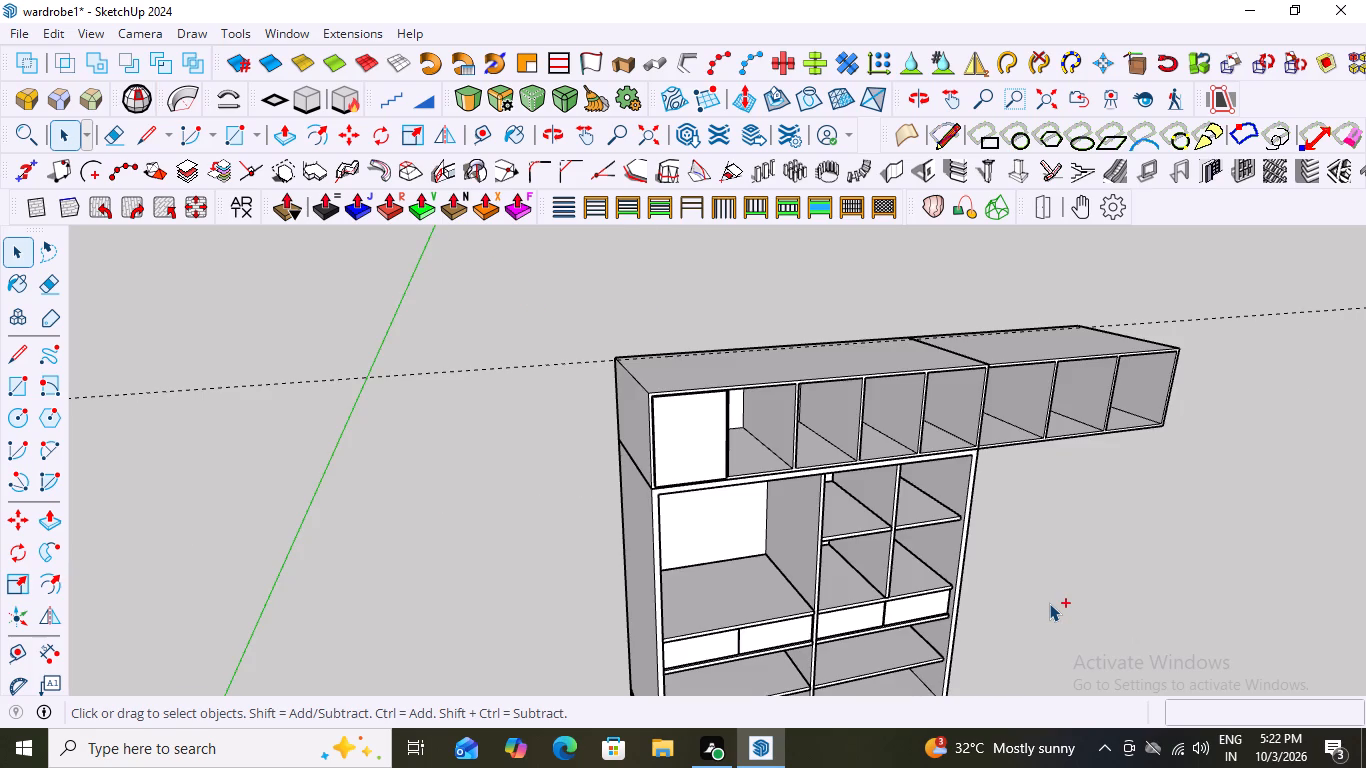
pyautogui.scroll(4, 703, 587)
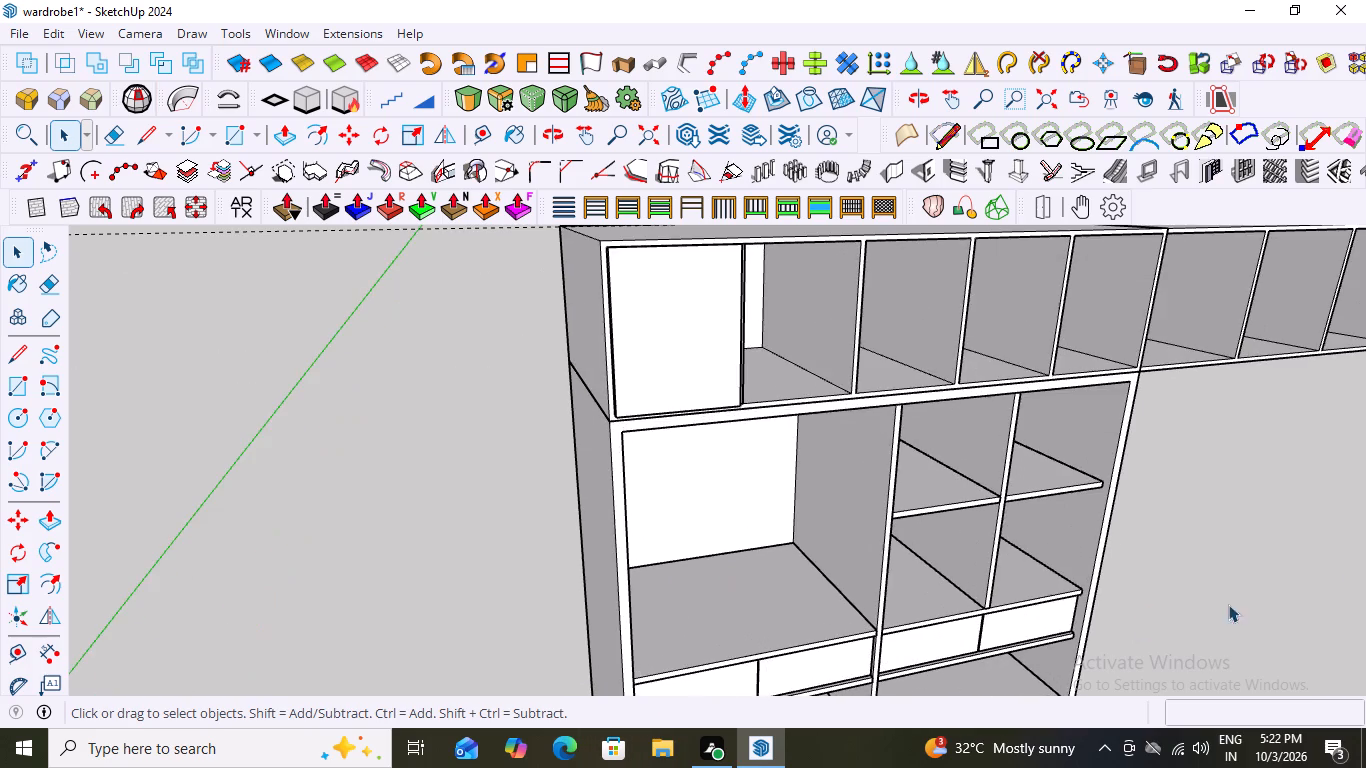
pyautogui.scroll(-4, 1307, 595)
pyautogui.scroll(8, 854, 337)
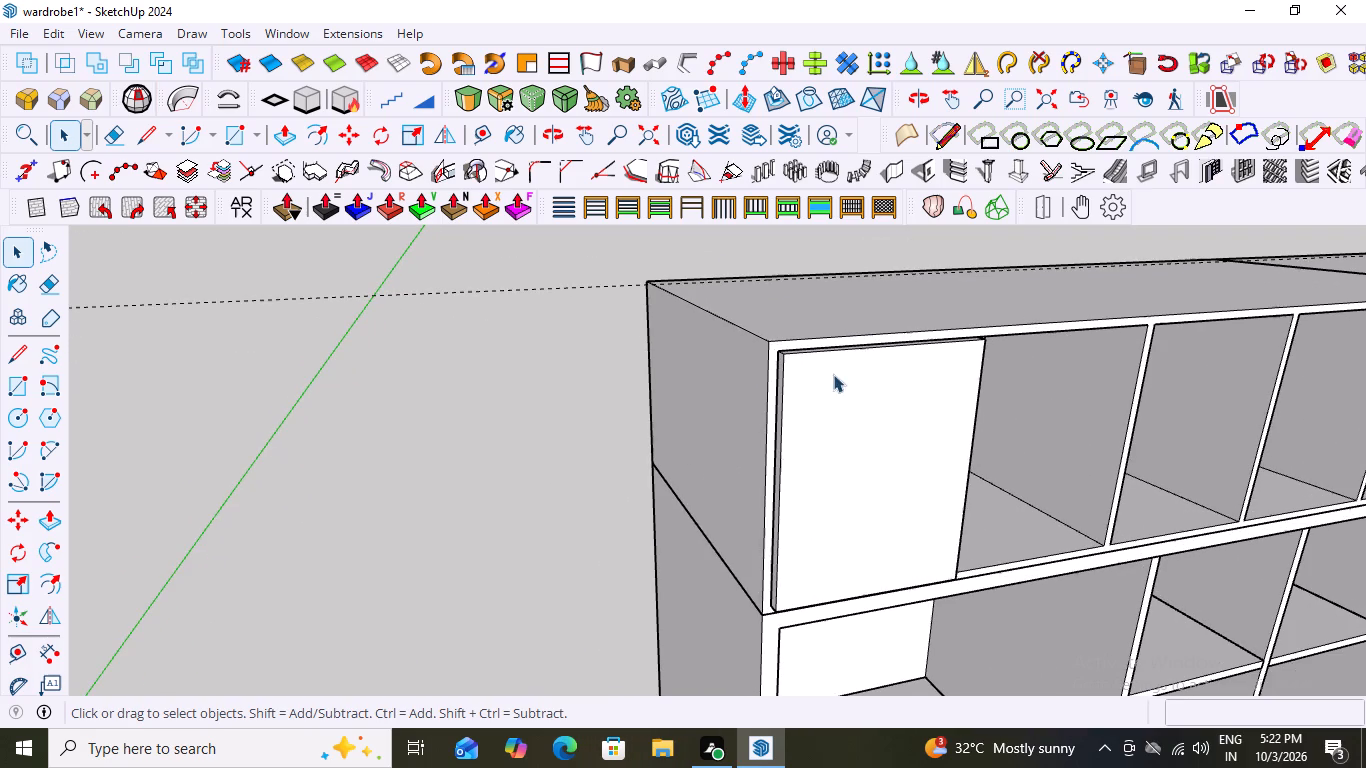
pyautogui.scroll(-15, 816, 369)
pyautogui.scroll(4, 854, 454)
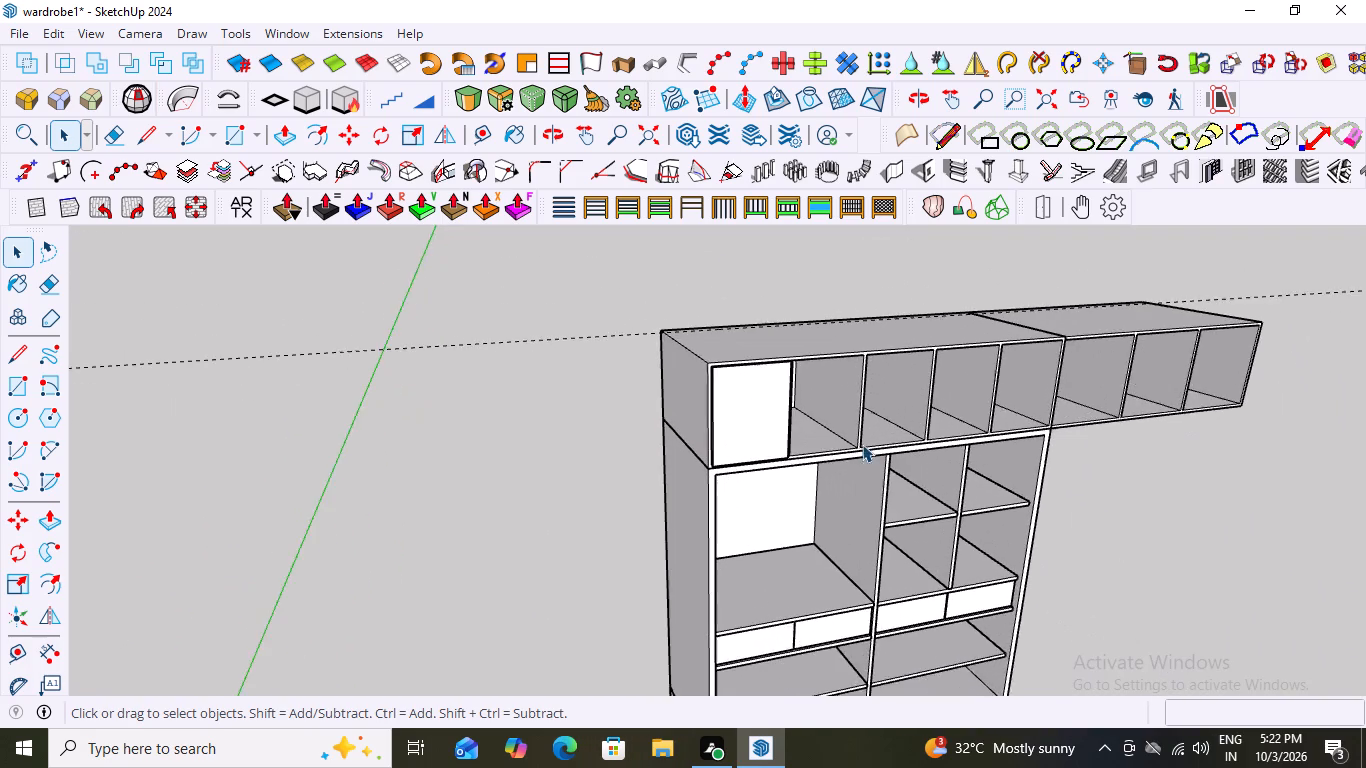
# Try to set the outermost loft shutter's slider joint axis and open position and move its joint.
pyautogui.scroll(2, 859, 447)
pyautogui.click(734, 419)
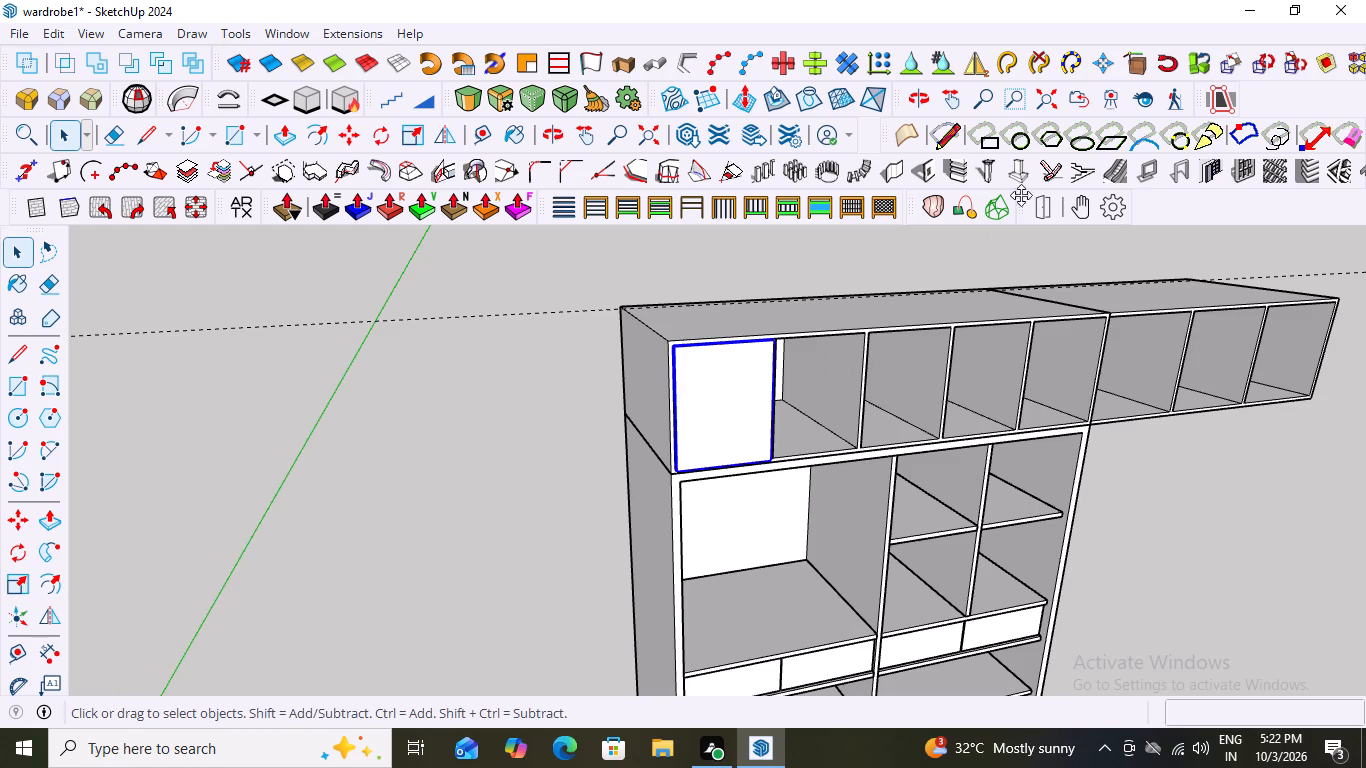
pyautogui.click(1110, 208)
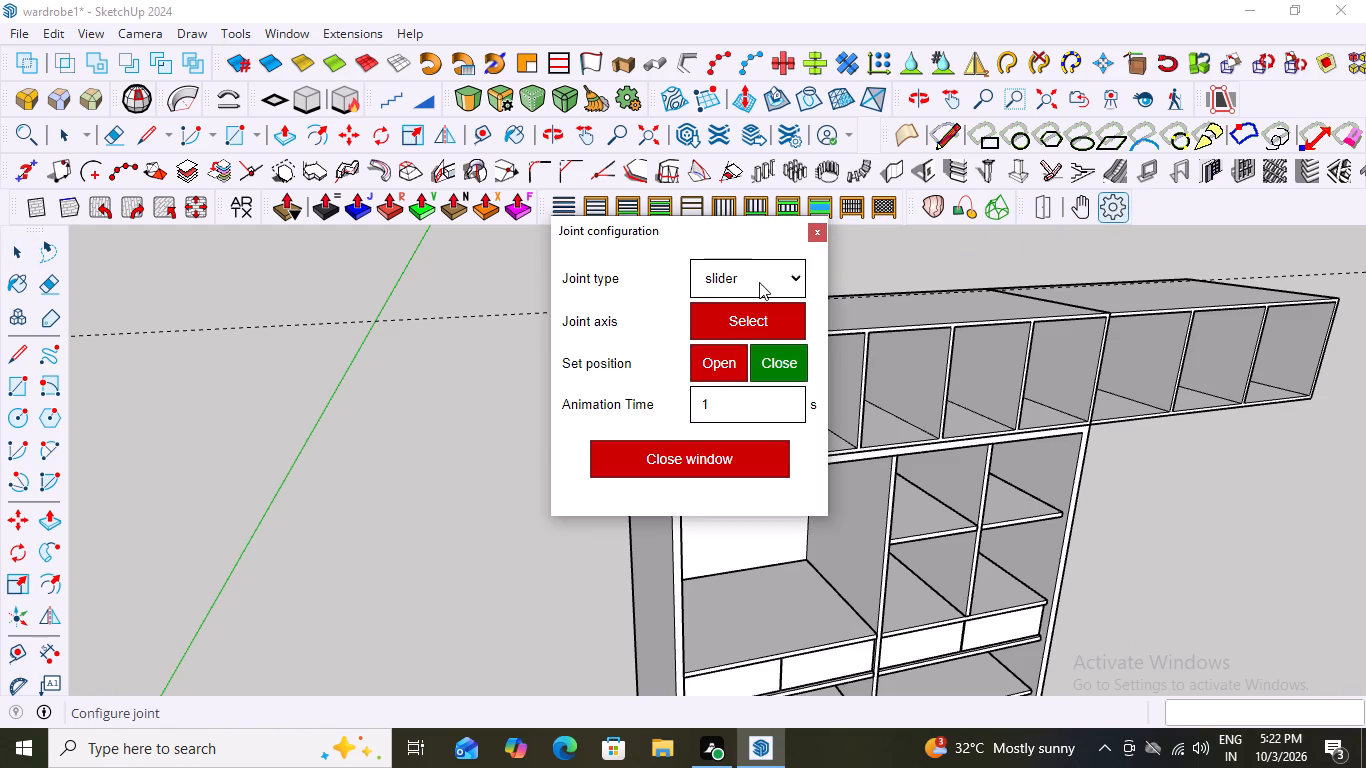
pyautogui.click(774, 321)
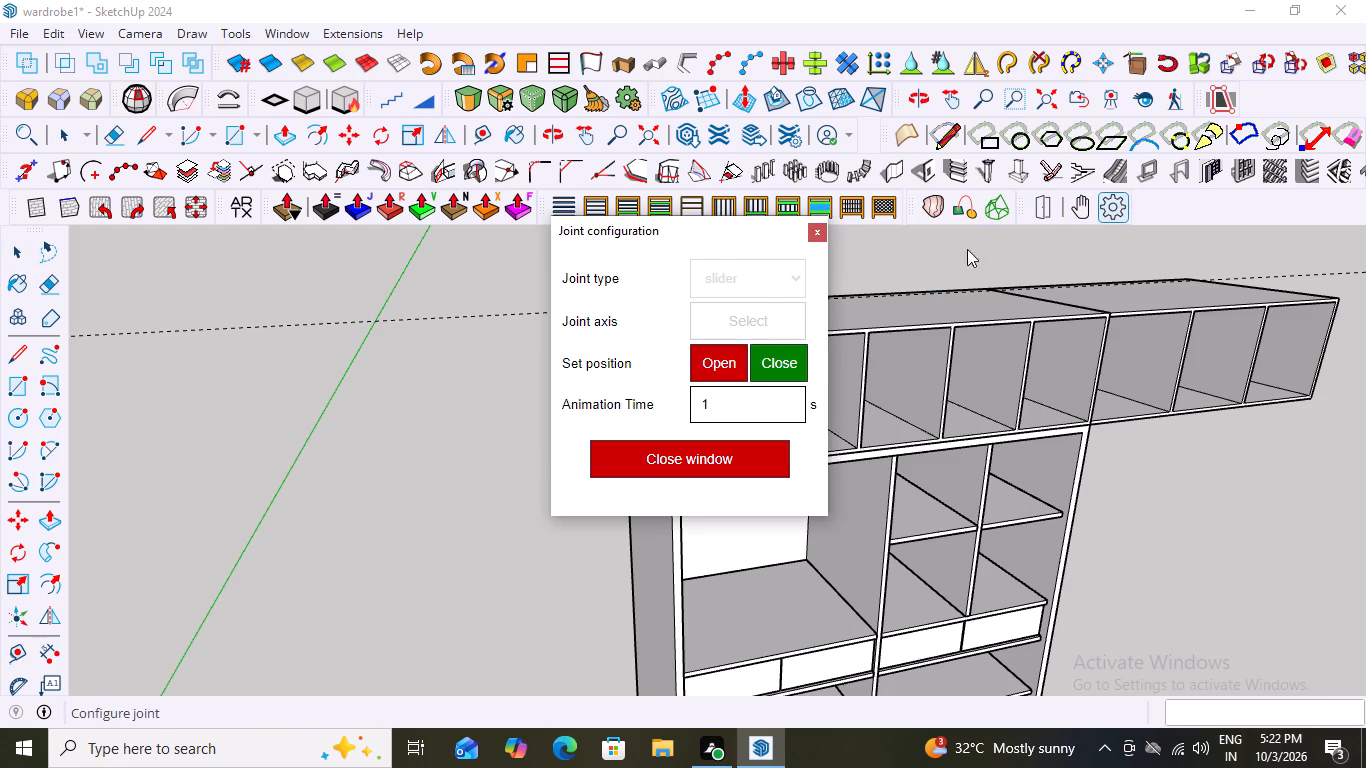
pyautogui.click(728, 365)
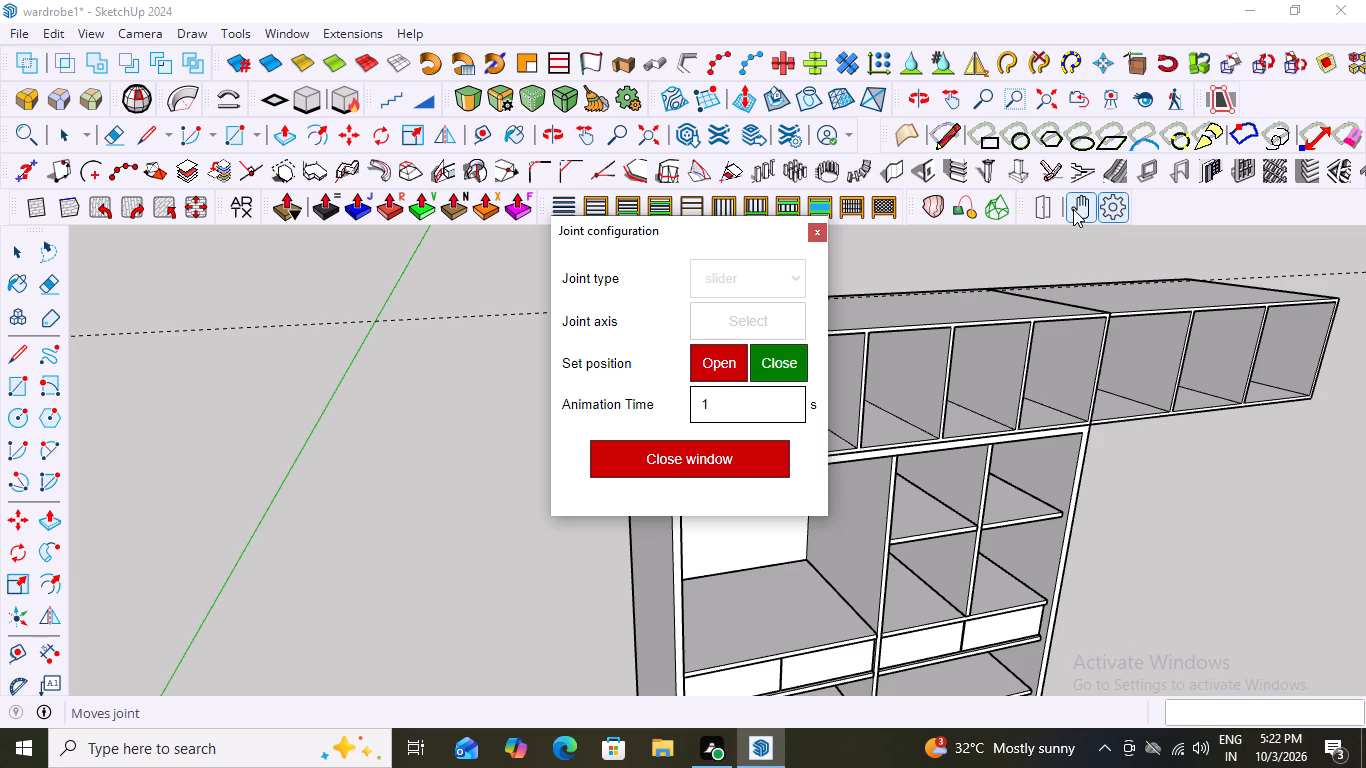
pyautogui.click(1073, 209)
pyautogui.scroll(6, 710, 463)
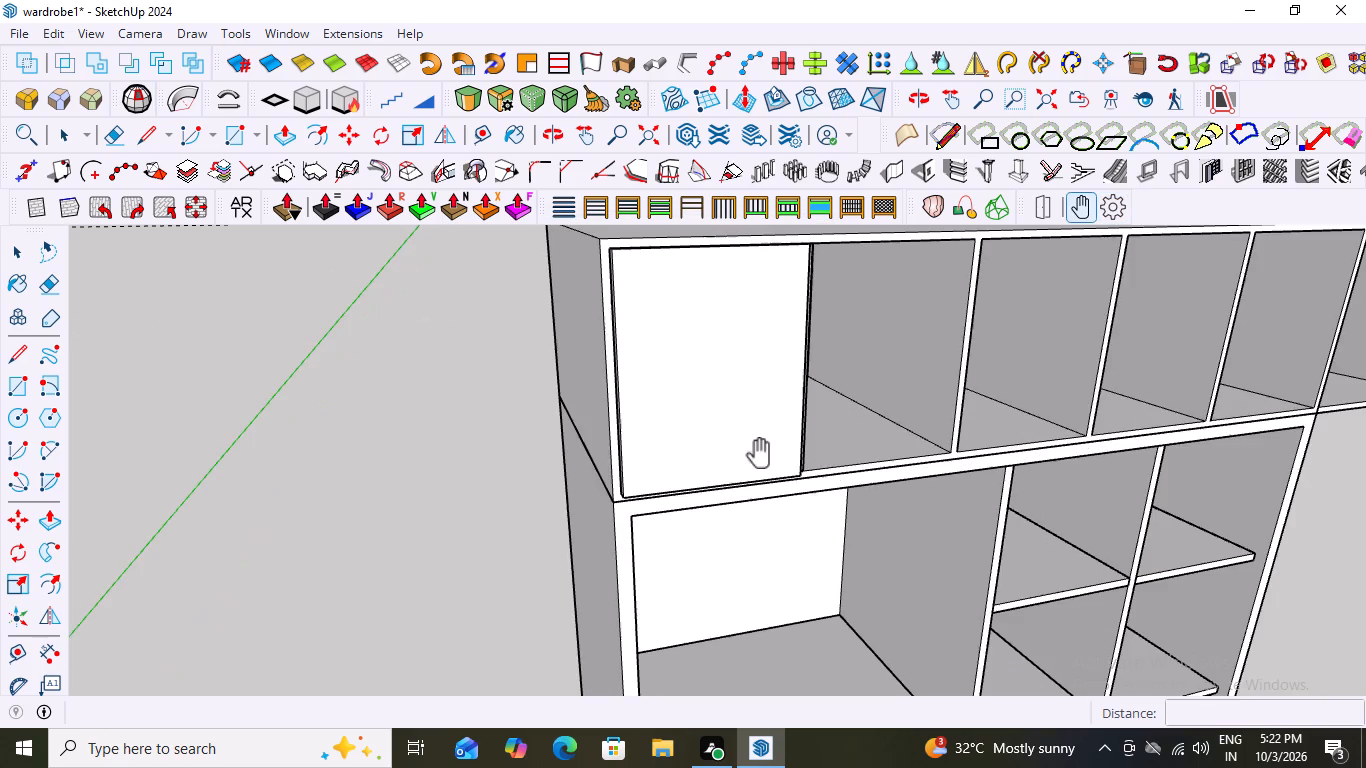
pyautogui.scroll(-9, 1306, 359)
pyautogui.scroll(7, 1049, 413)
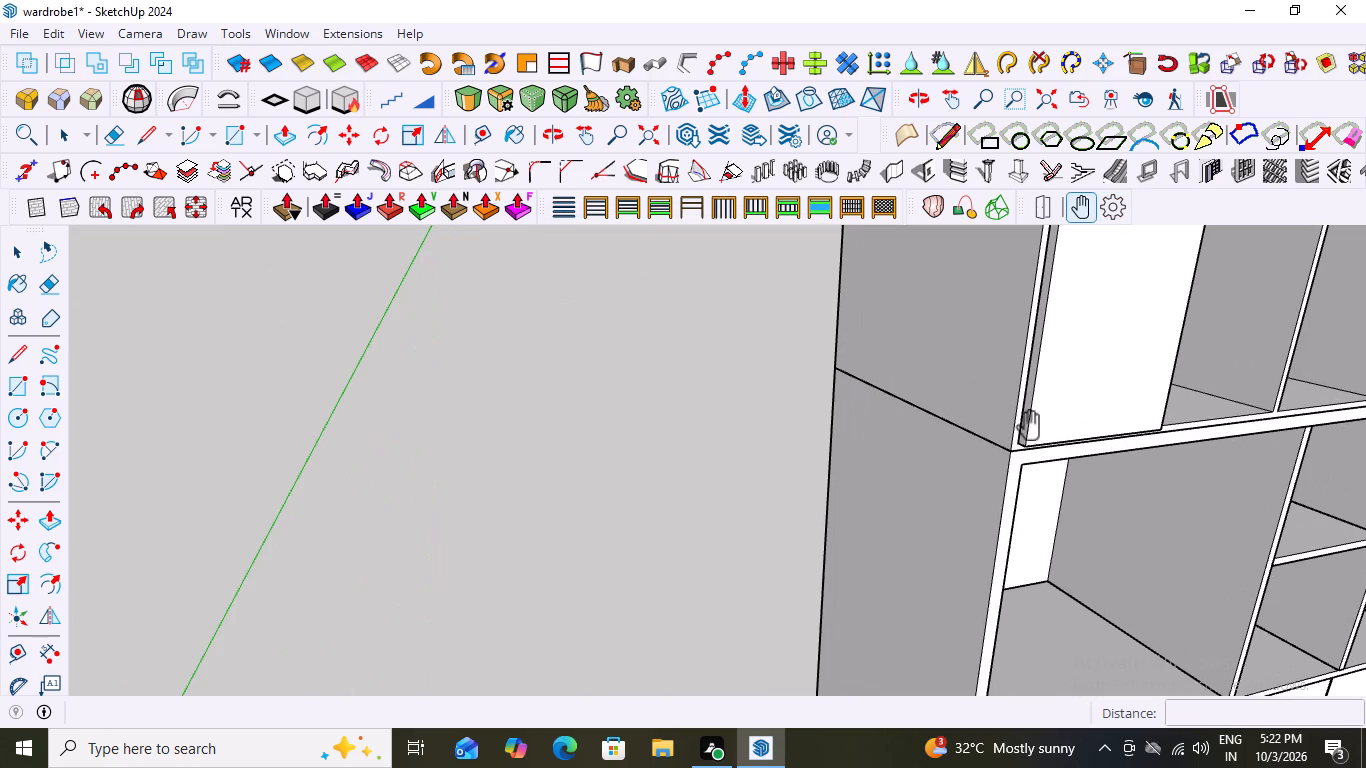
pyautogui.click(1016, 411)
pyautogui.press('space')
# Inside the outermost shutter's group, select all of its geometry and make it a nested group.
pyautogui.click(1095, 406)
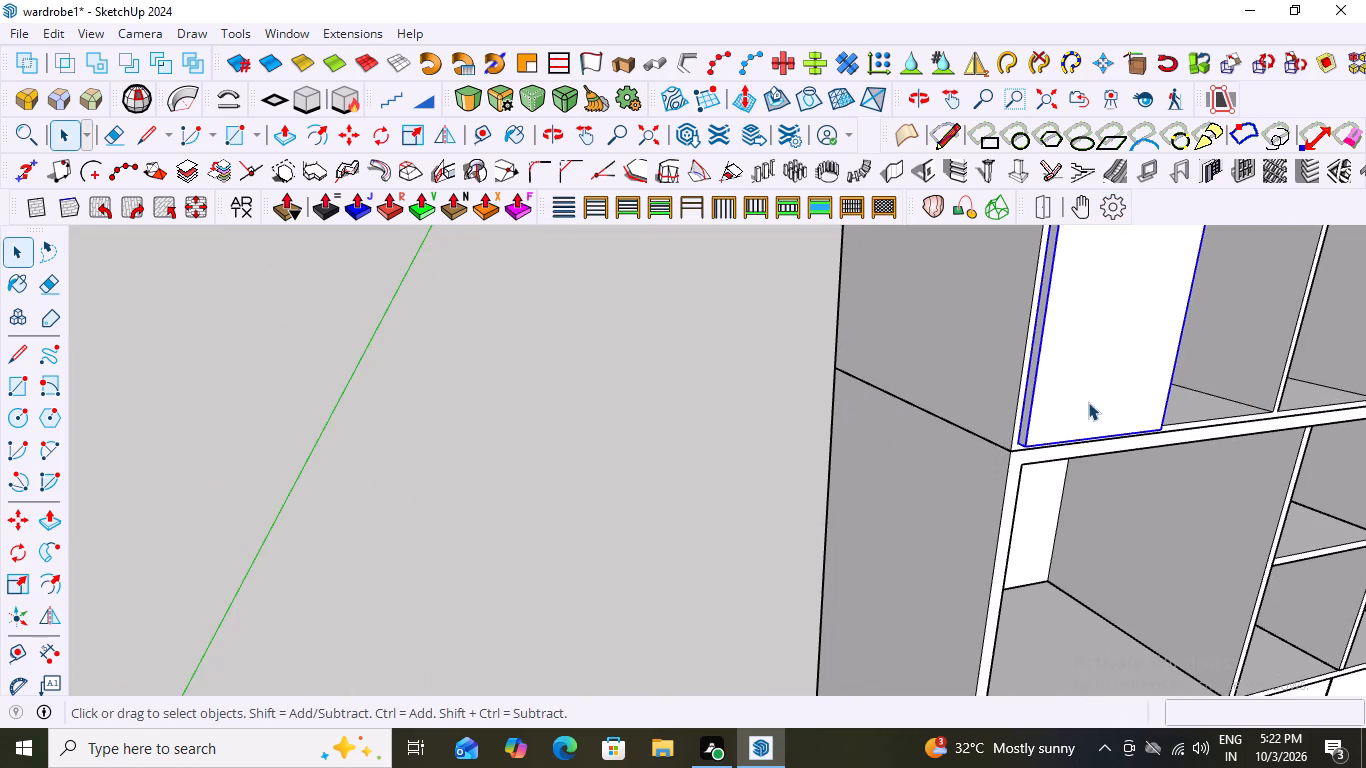
pyautogui.click(1087, 402)
pyautogui.tripleClick(1089, 354)
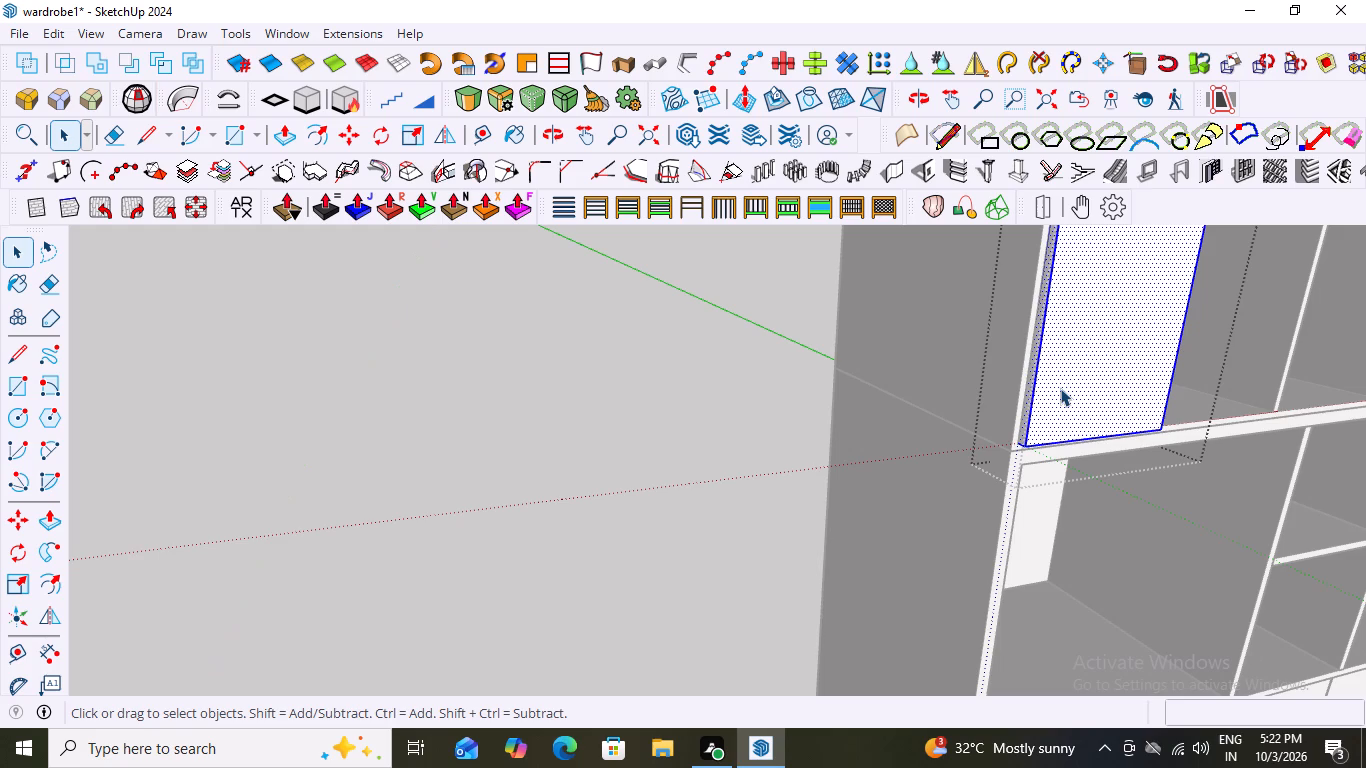
pyautogui.click(1060, 388)
pyautogui.doubleClick(1060, 388)
pyautogui.click(1060, 388)
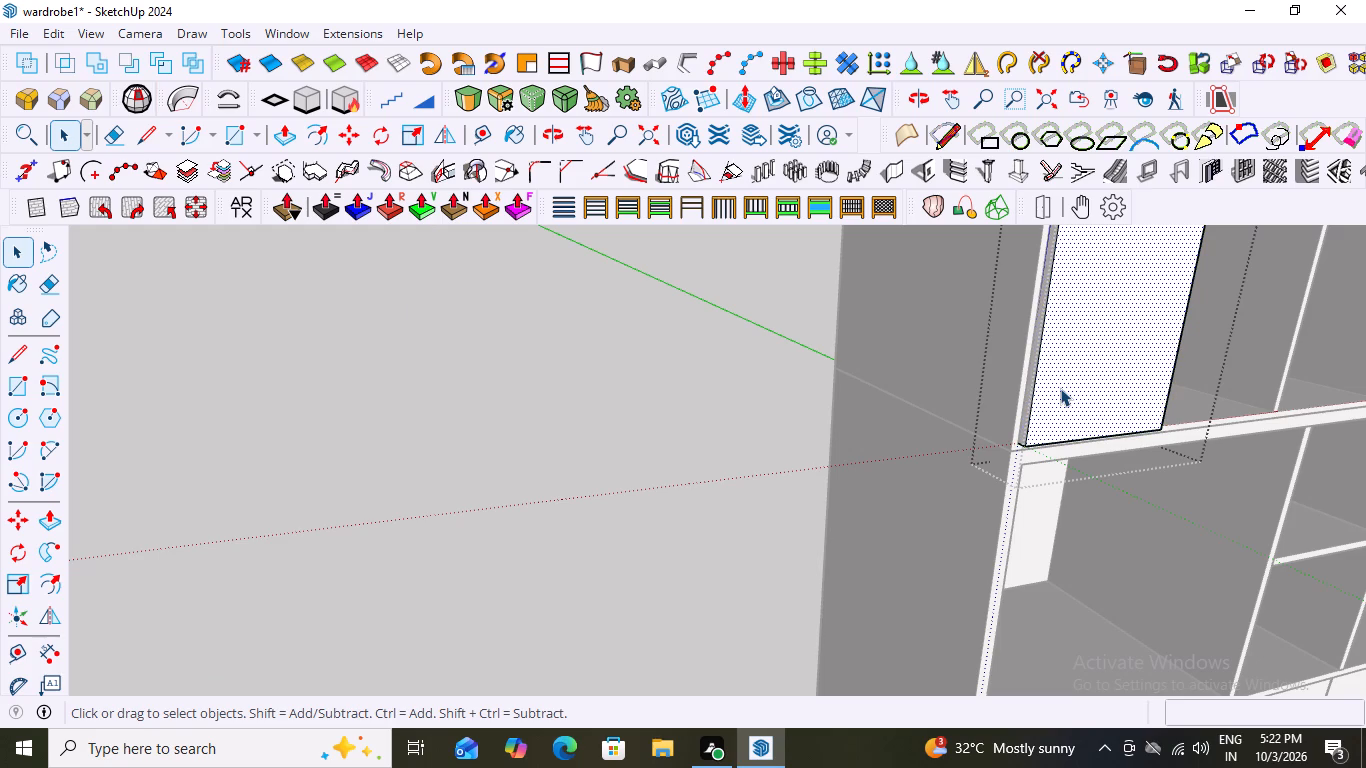
pyautogui.tripleClick(1060, 388)
pyautogui.rightClick(1068, 389)
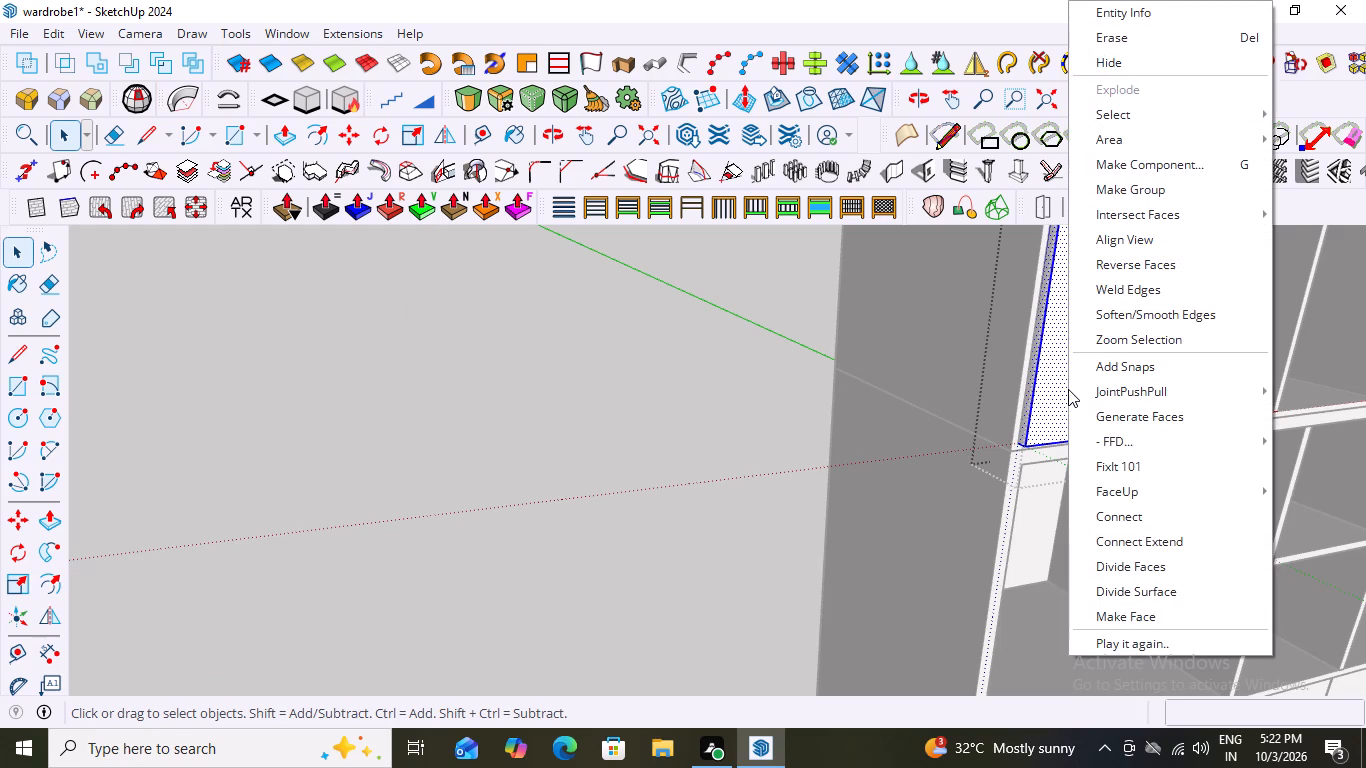
pyautogui.click(1148, 189)
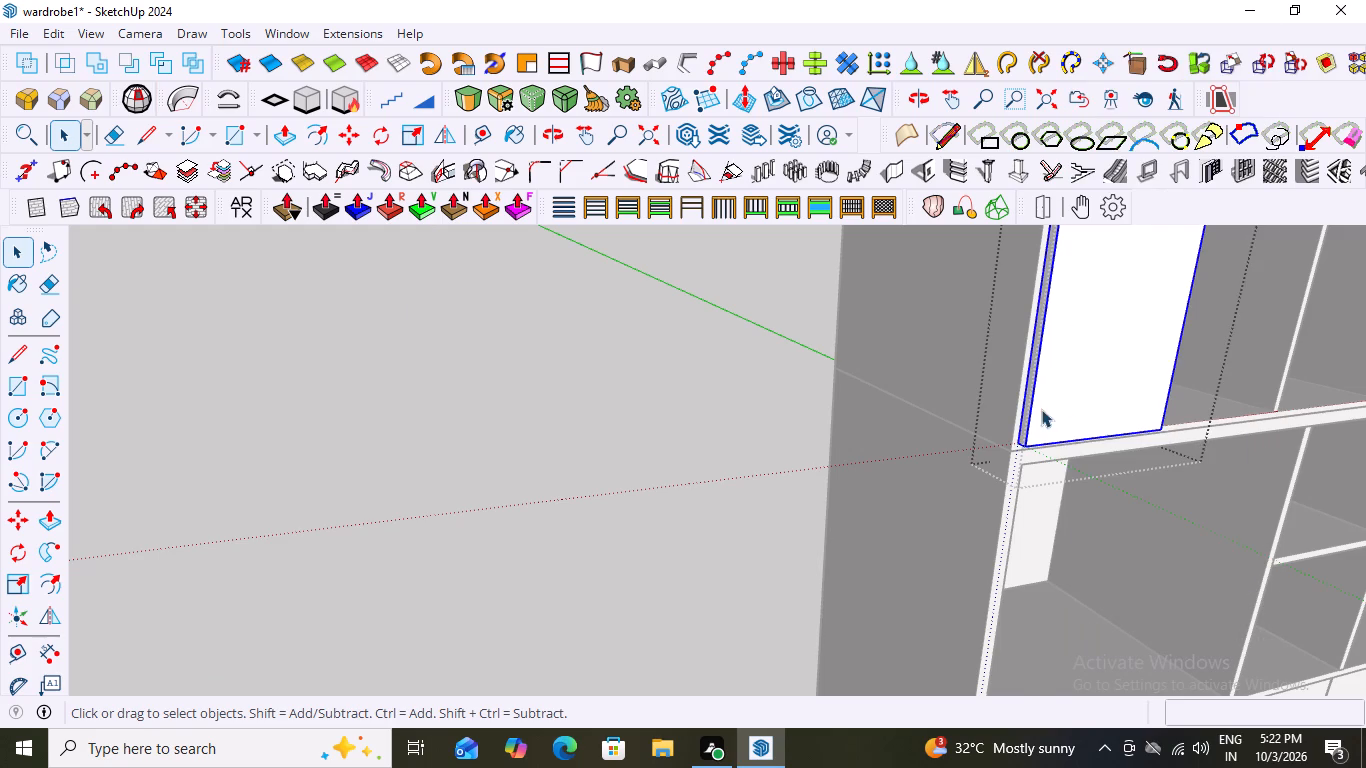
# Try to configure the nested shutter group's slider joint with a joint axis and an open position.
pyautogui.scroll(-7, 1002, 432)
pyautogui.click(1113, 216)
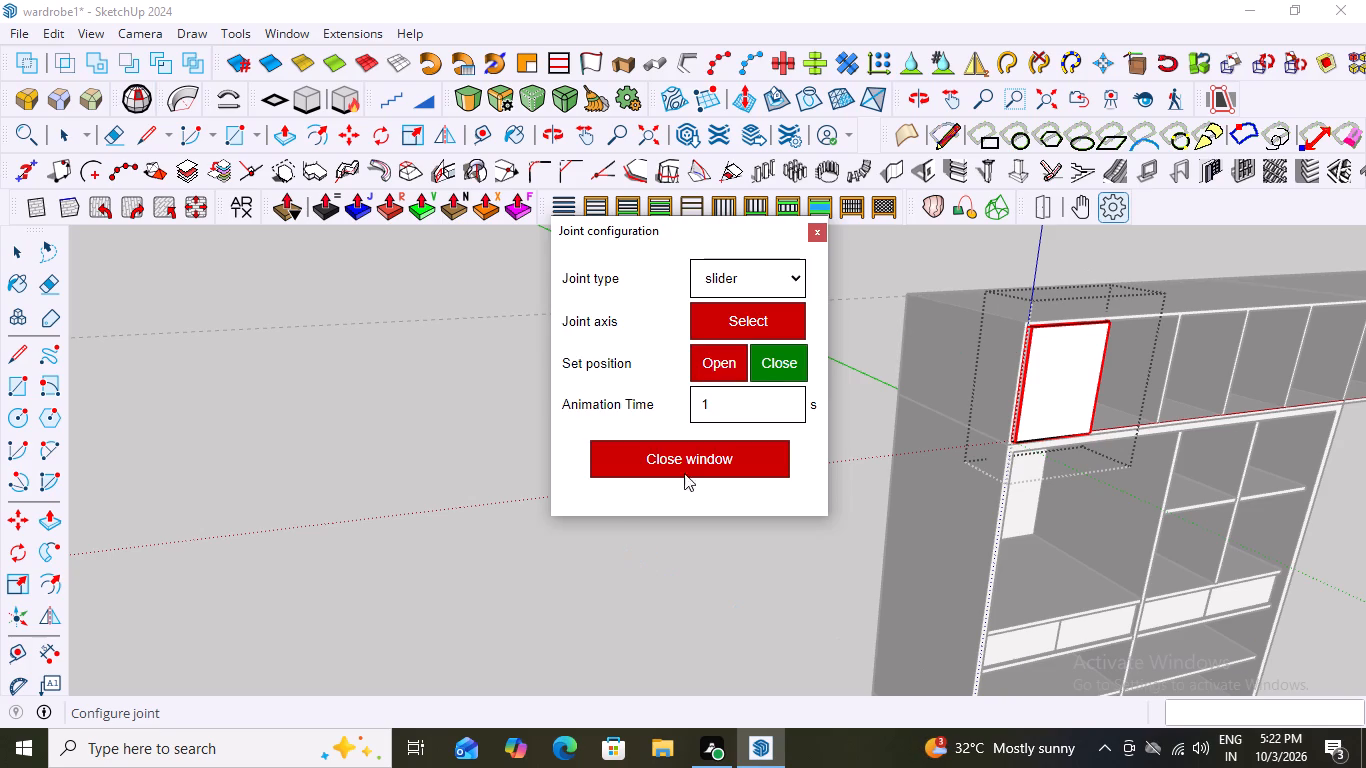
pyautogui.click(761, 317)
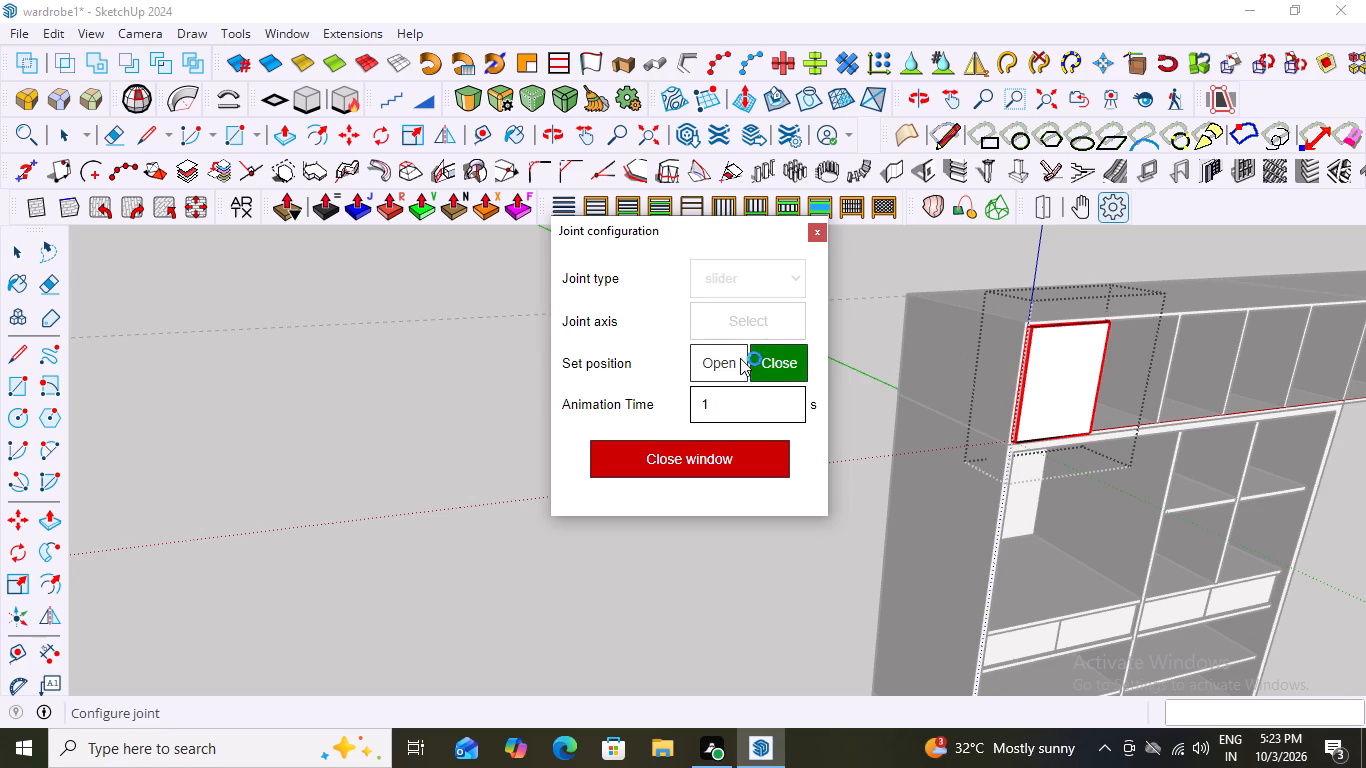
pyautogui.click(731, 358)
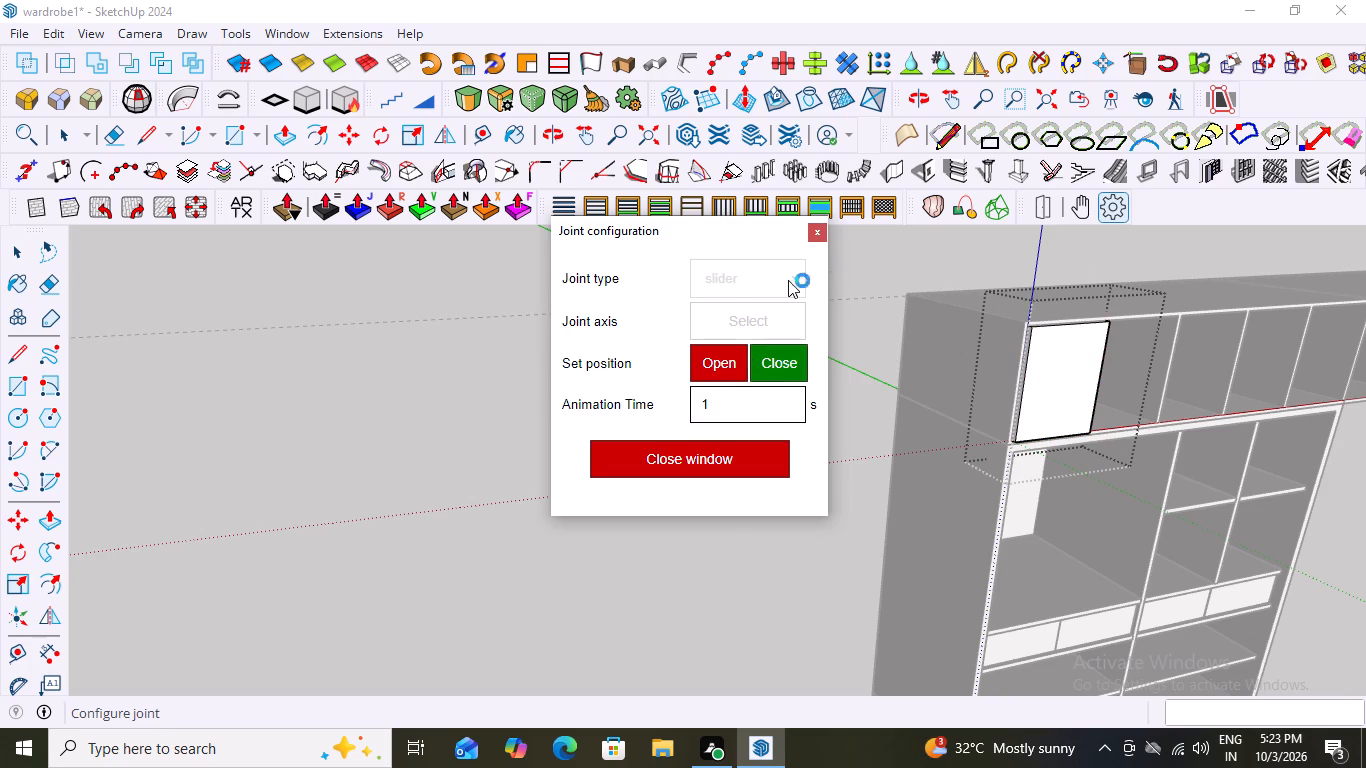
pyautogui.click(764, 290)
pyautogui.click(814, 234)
# Set the nested shutter group's joint type to hinge, try to pick its axis and move the joint, and exit the group.
pyautogui.click(1032, 382)
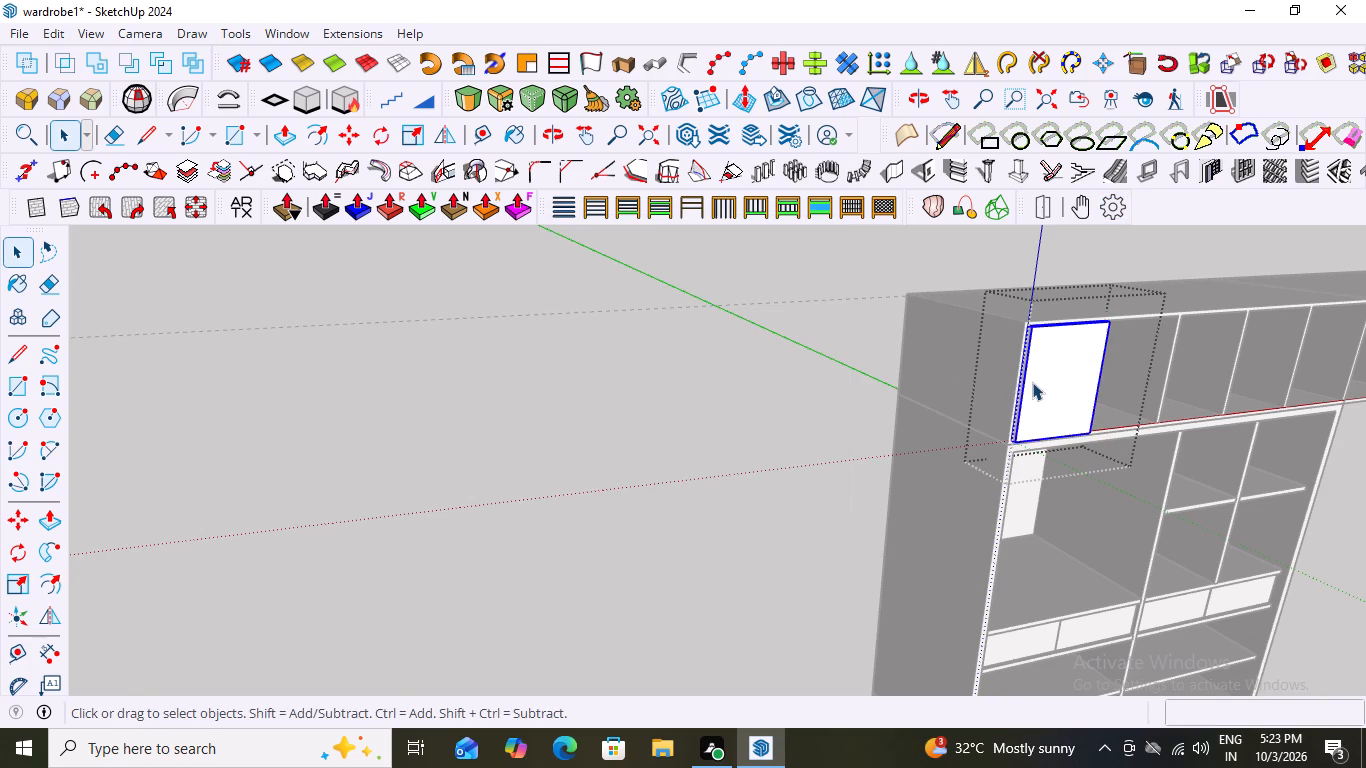
pyautogui.click(1103, 205)
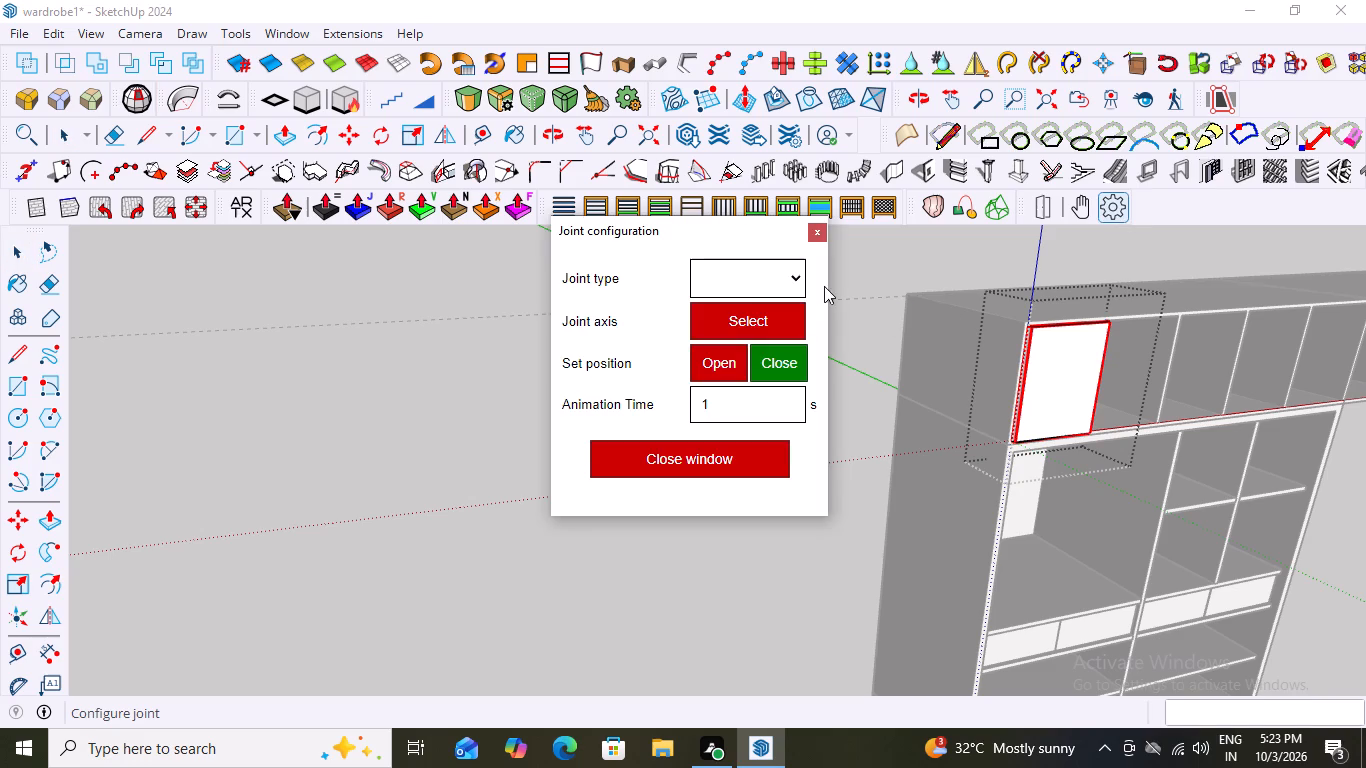
pyautogui.click(797, 274)
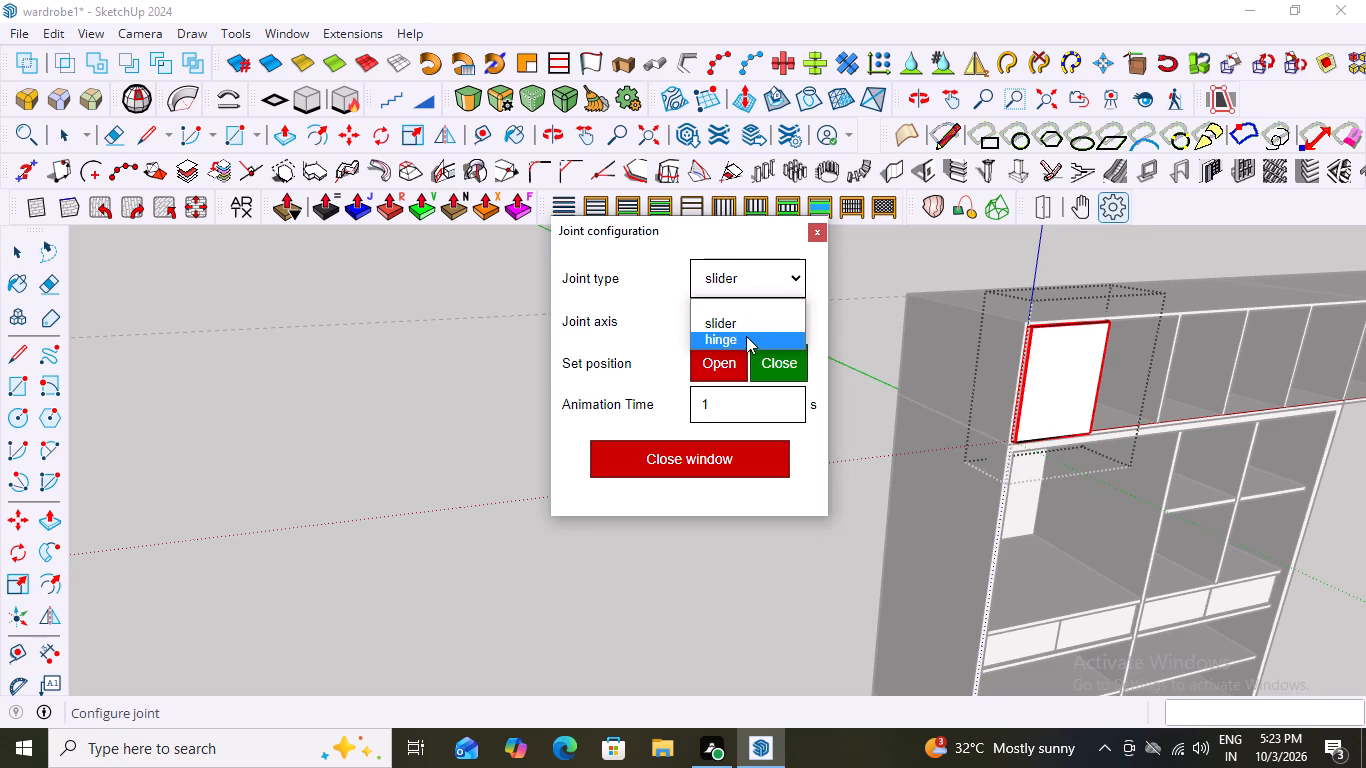
pyautogui.click(742, 340)
pyautogui.click(758, 317)
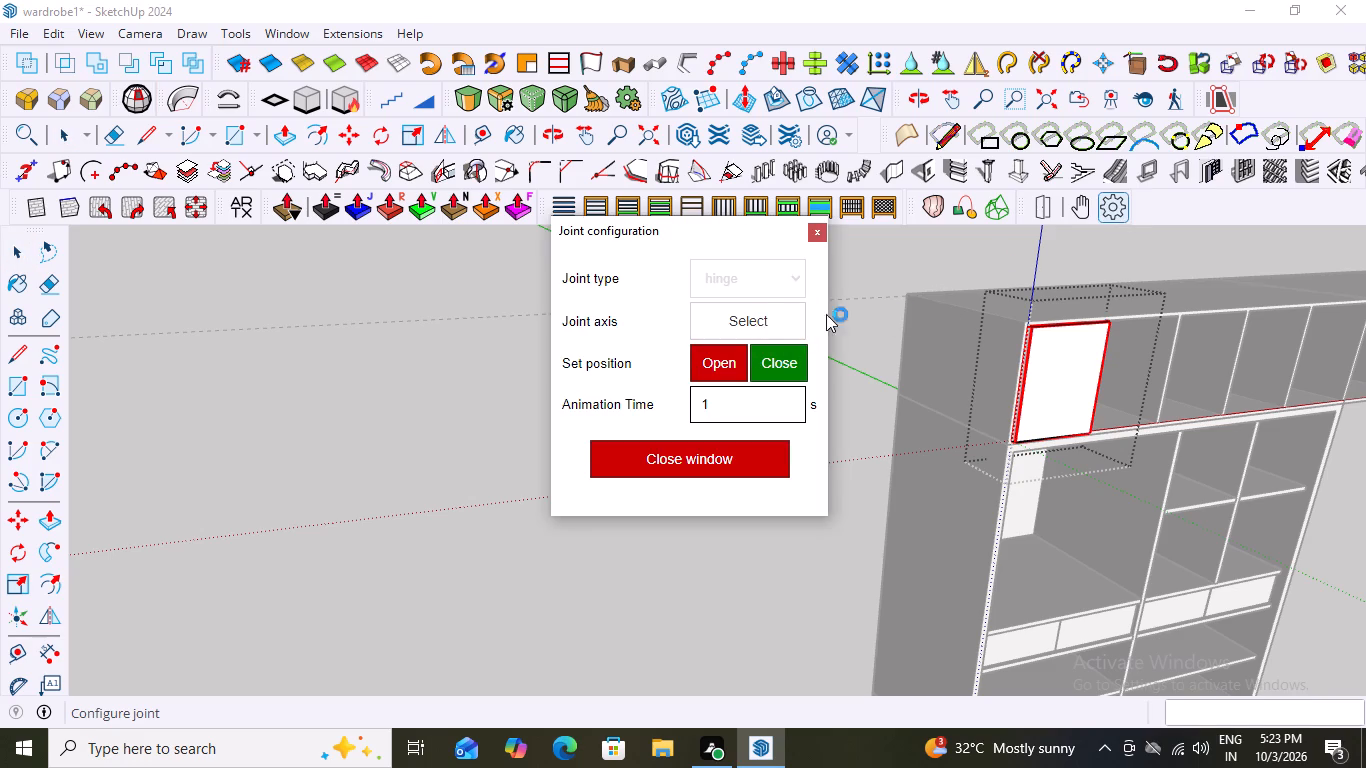
pyautogui.click(1075, 216)
pyautogui.scroll(5, 1011, 429)
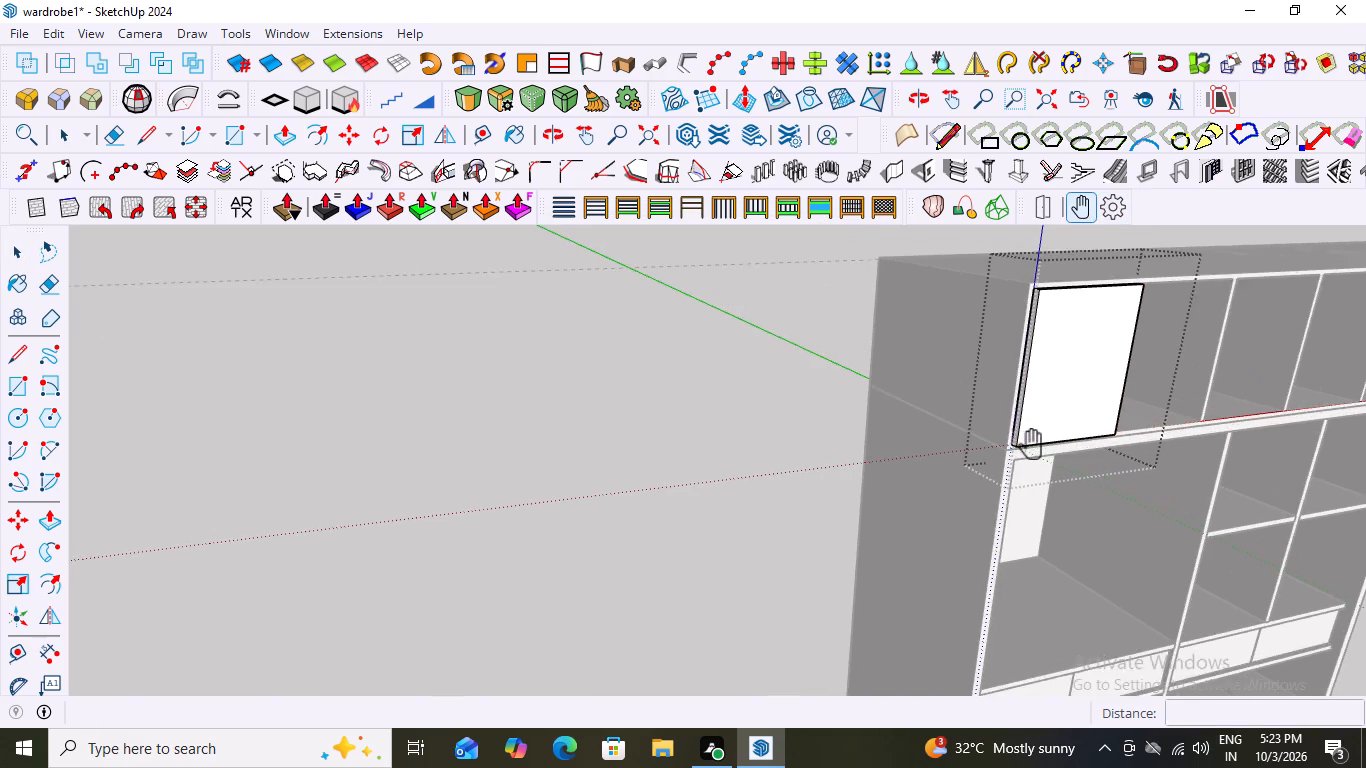
pyautogui.scroll(14, 1015, 428)
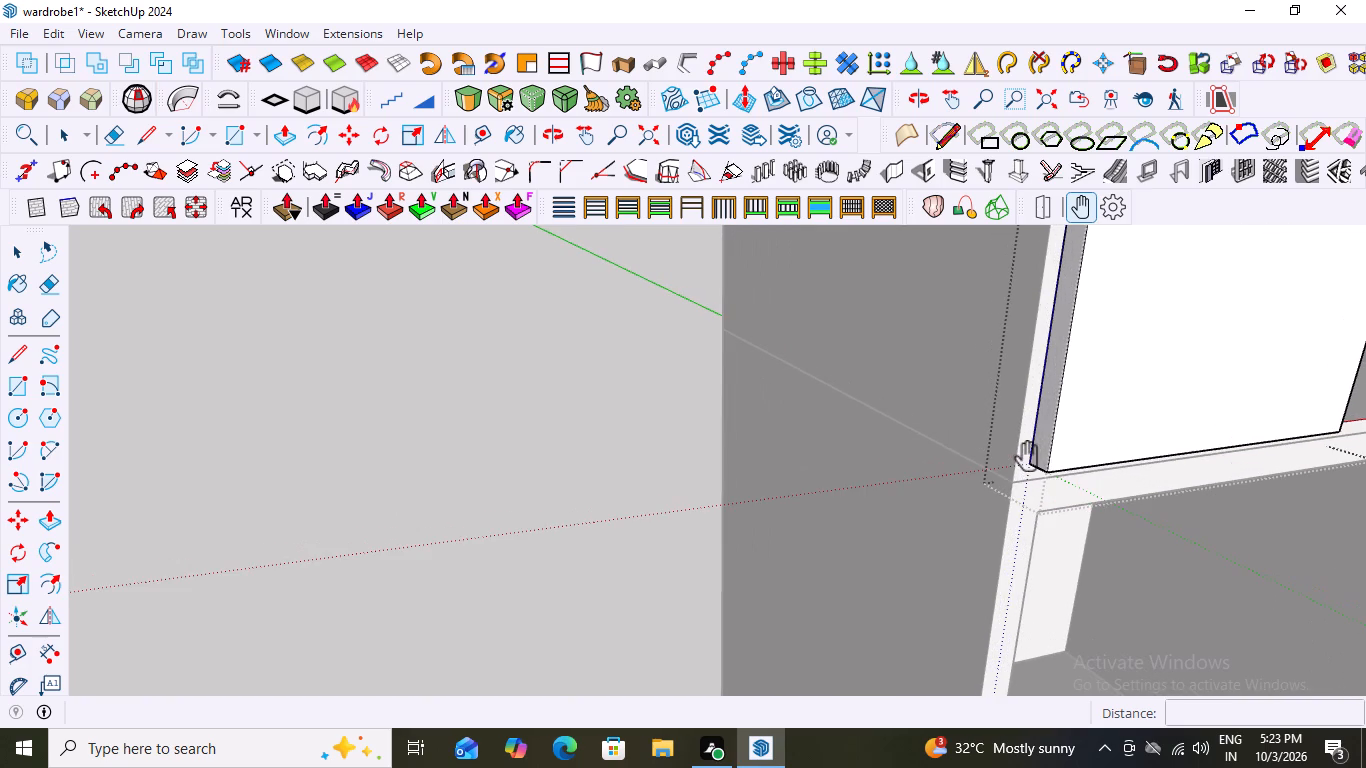
pyautogui.scroll(-4, 767, 423)
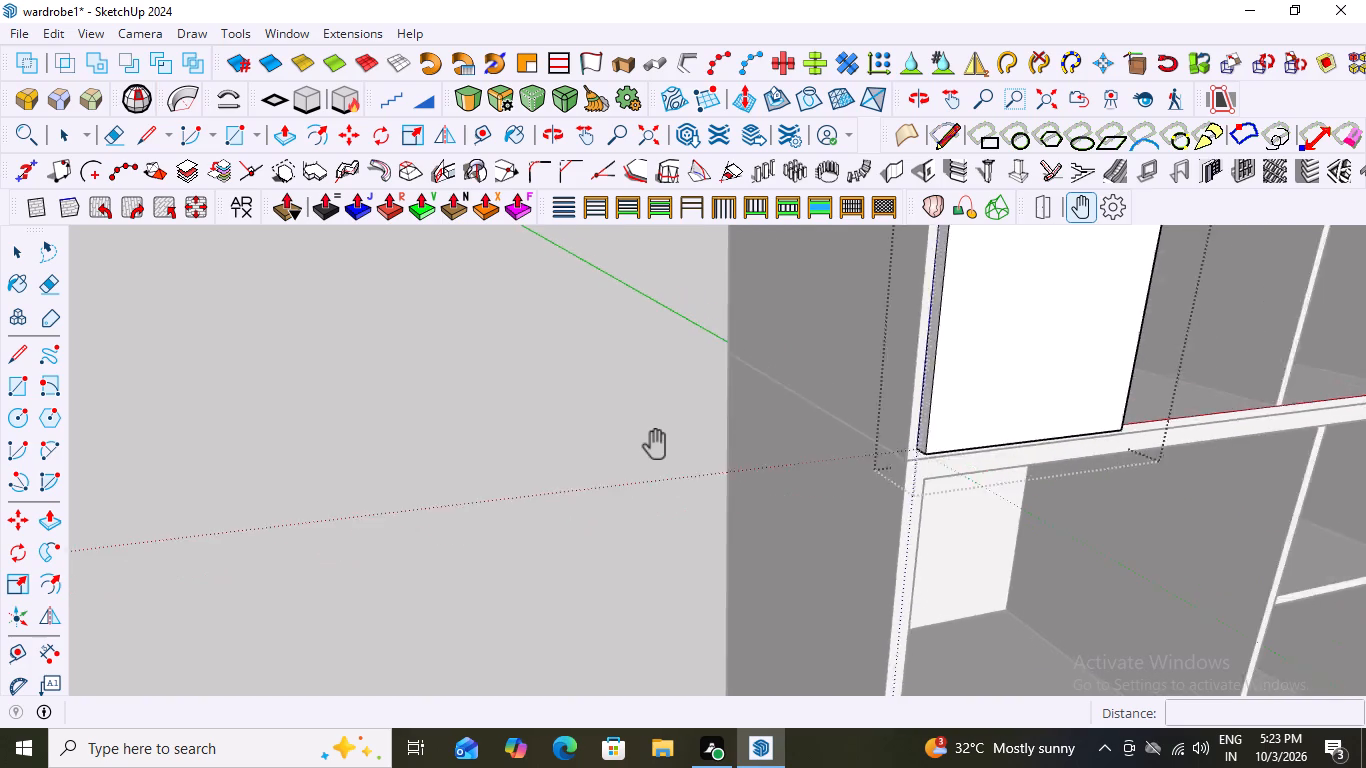
pyautogui.scroll(-17, 639, 428)
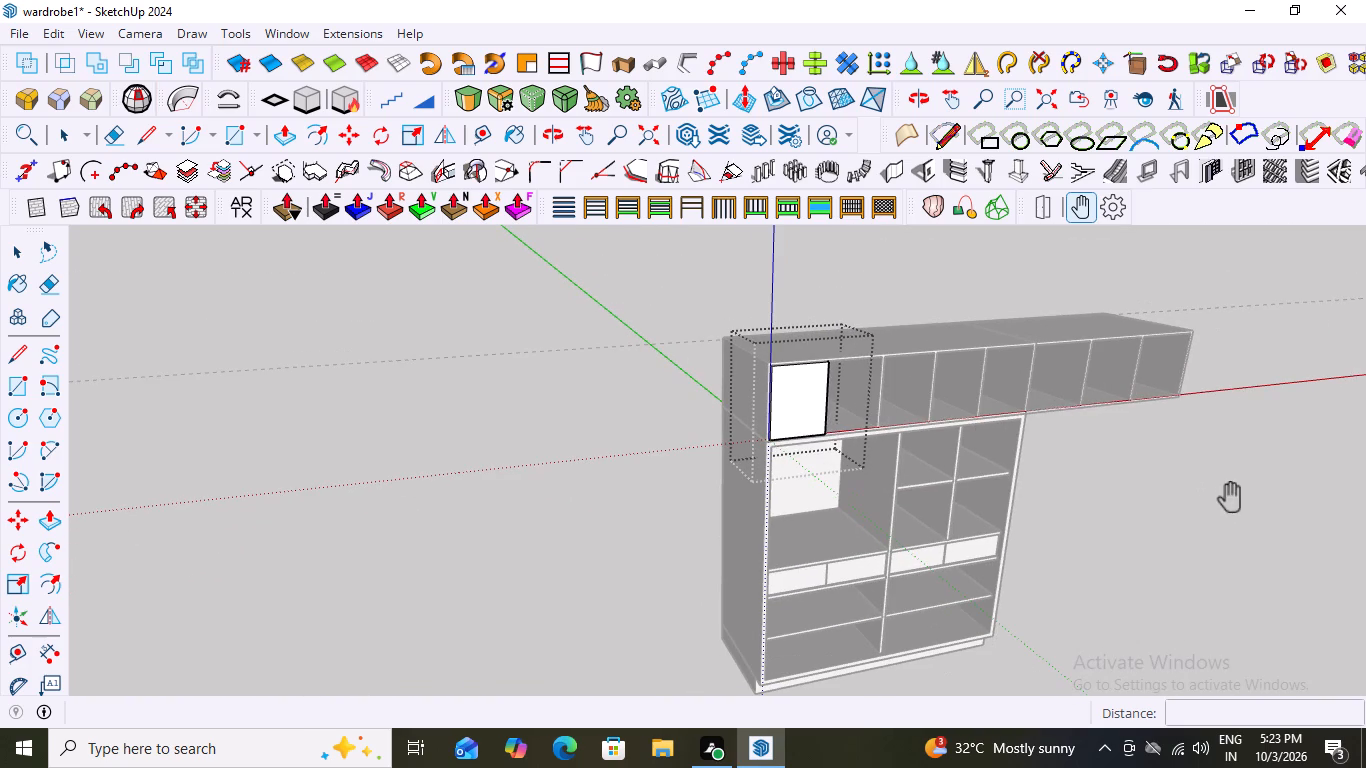
pyautogui.scroll(4, 783, 416)
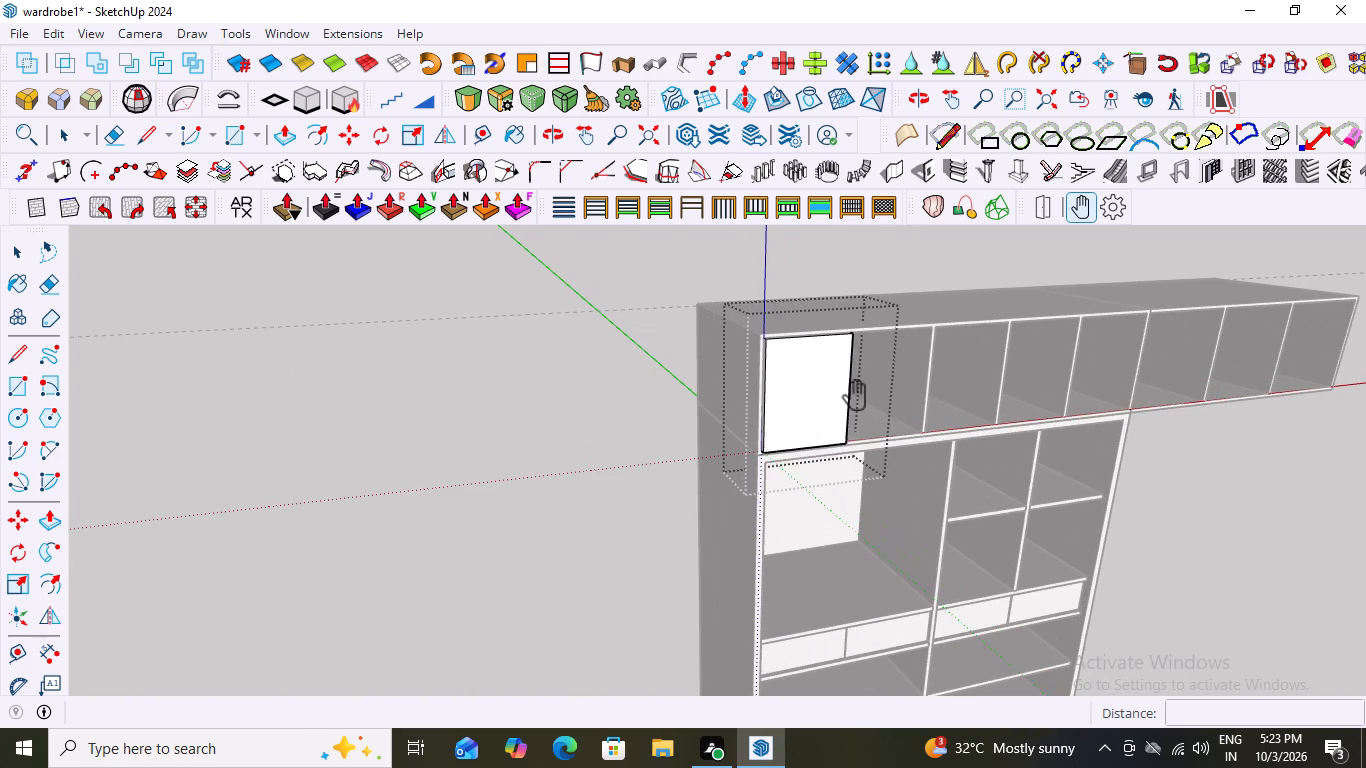
pyautogui.click(796, 401)
pyautogui.press('space')
pyautogui.click(631, 428)
# Set the outer shutter group's joint type to hinge and try to set its axis and open position and move the joint.
pyautogui.click(775, 399)
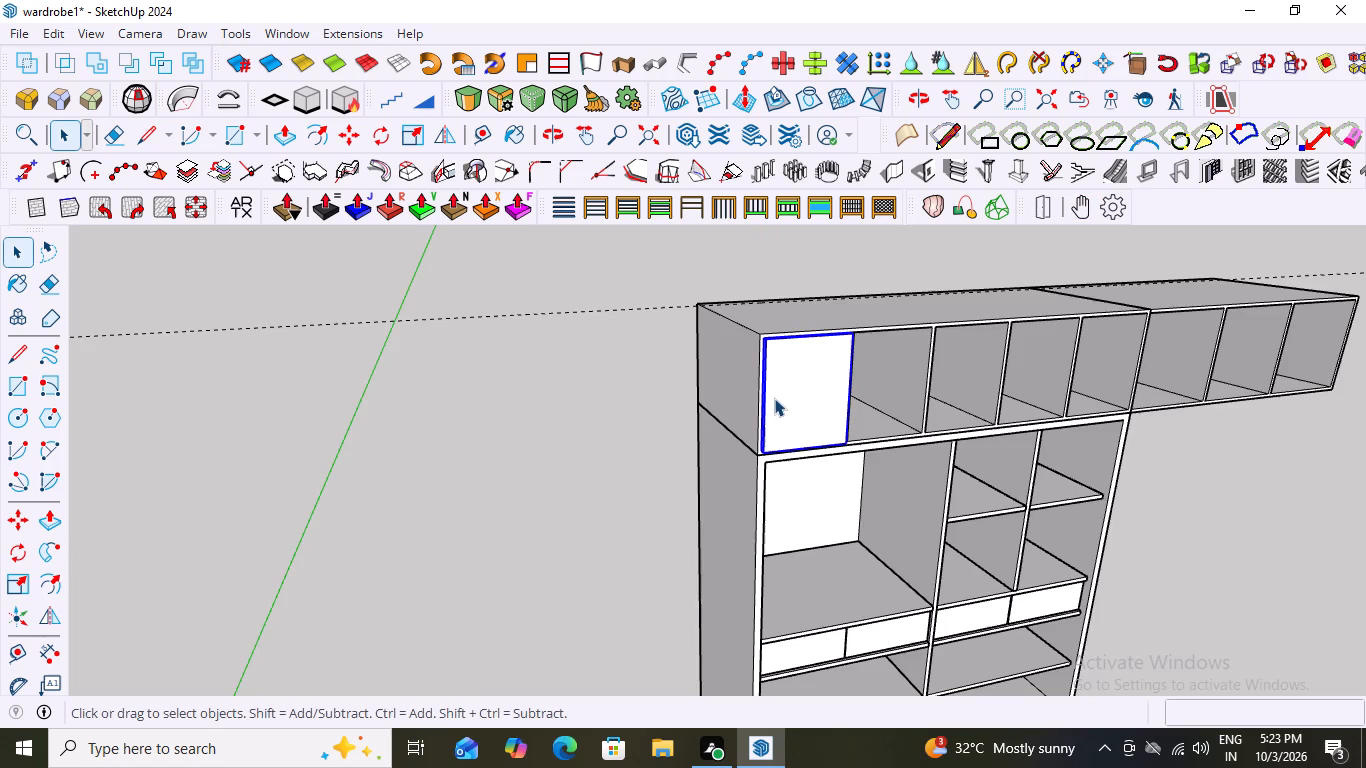
pyautogui.click(1107, 208)
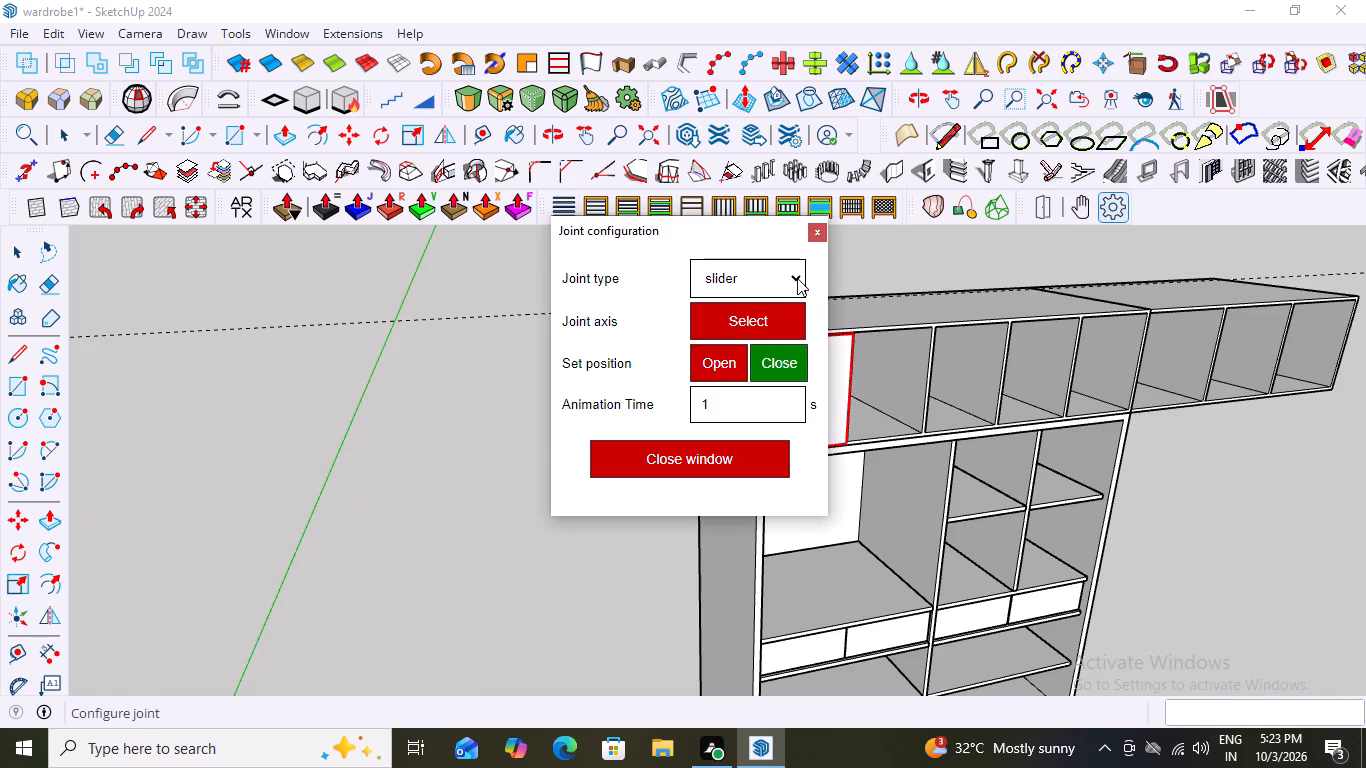
pyautogui.click(797, 278)
pyautogui.click(737, 338)
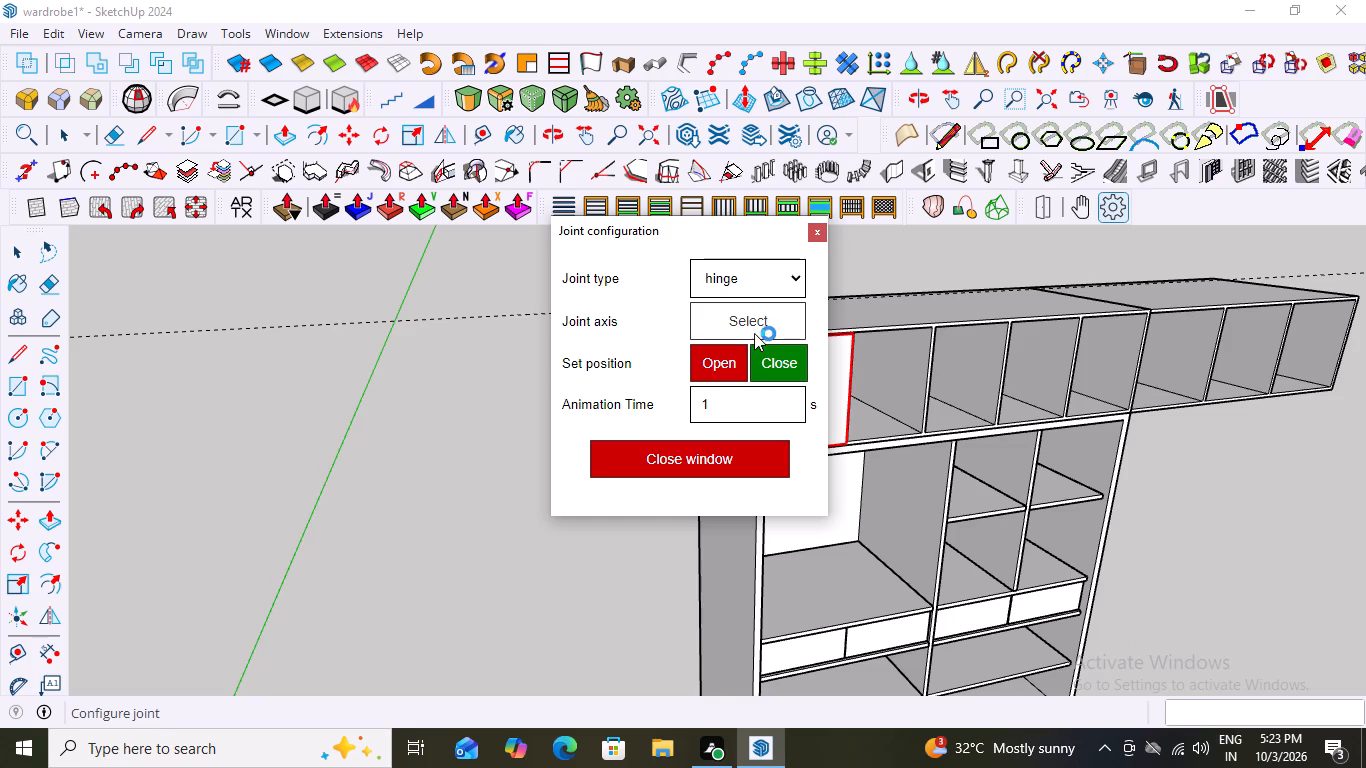
pyautogui.click(757, 319)
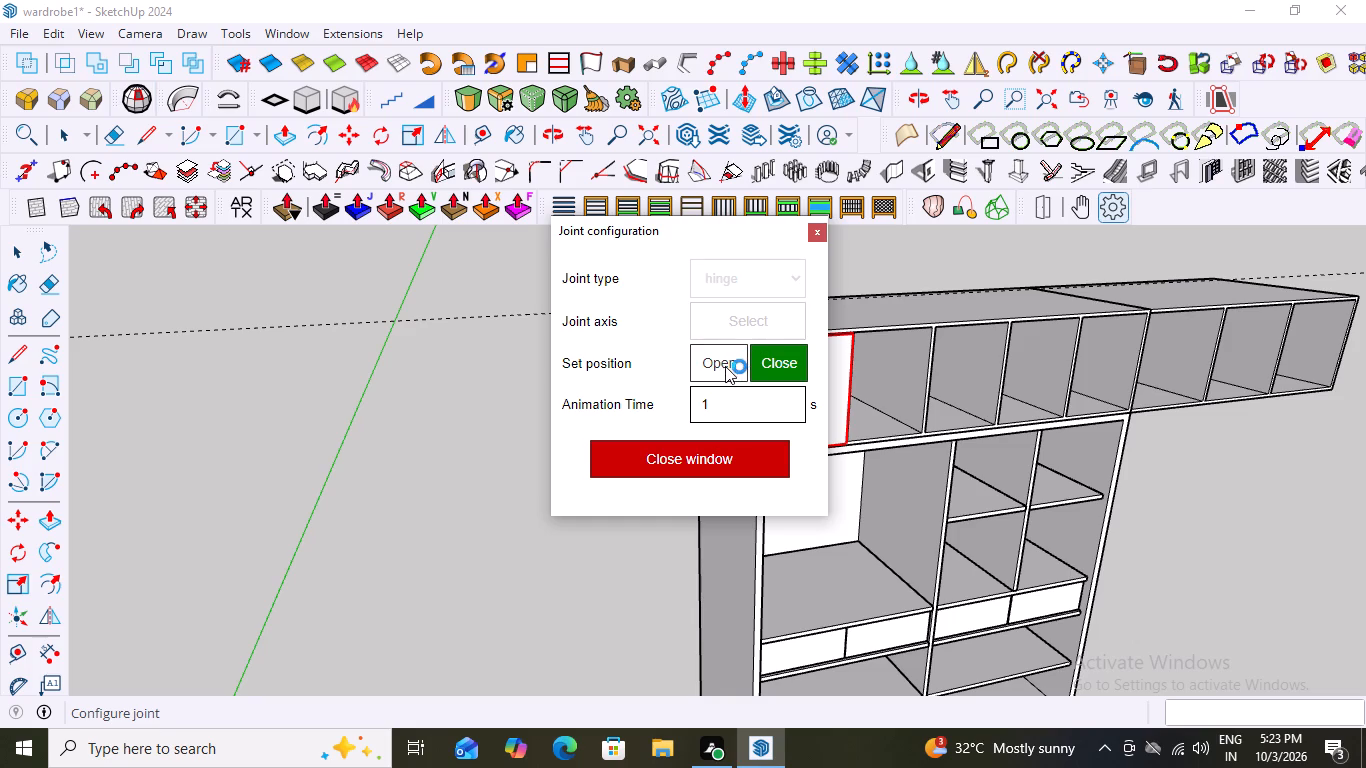
pyautogui.click(730, 364)
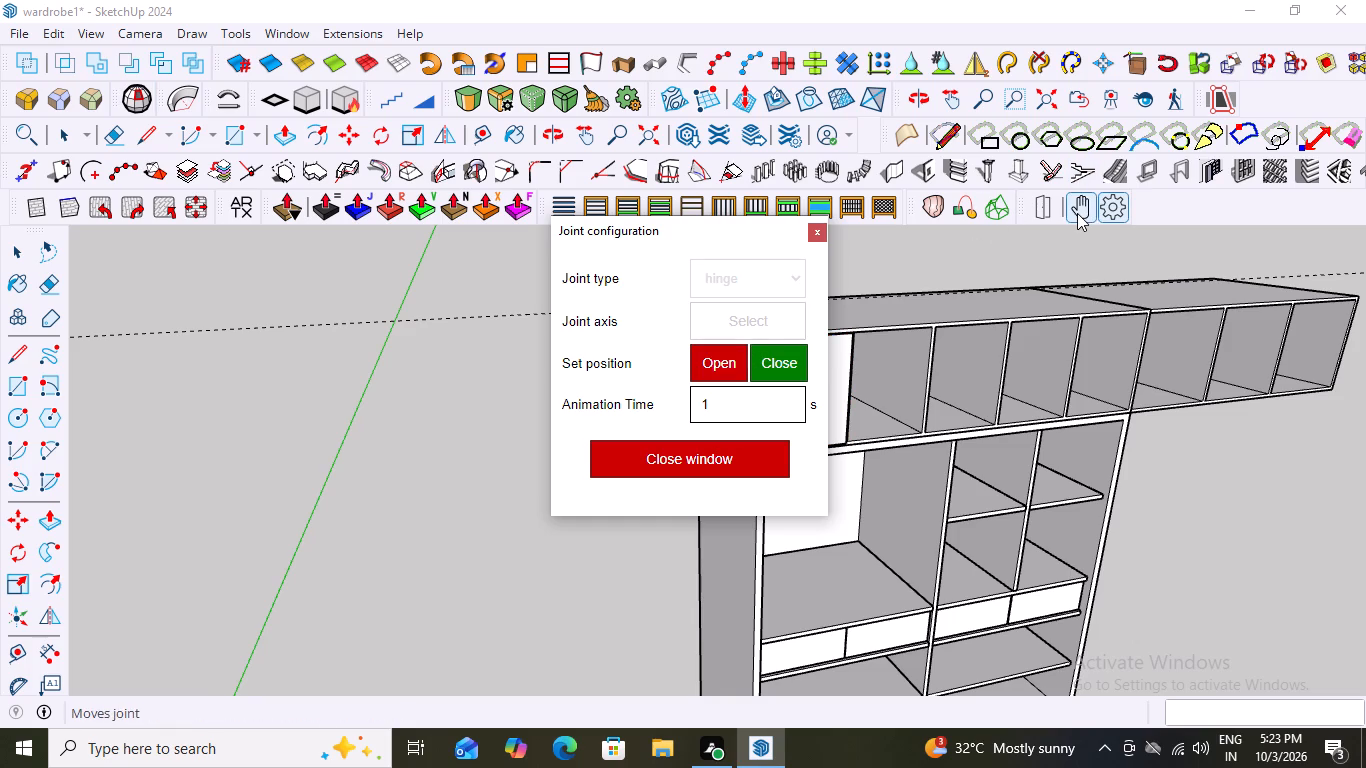
pyautogui.click(1077, 213)
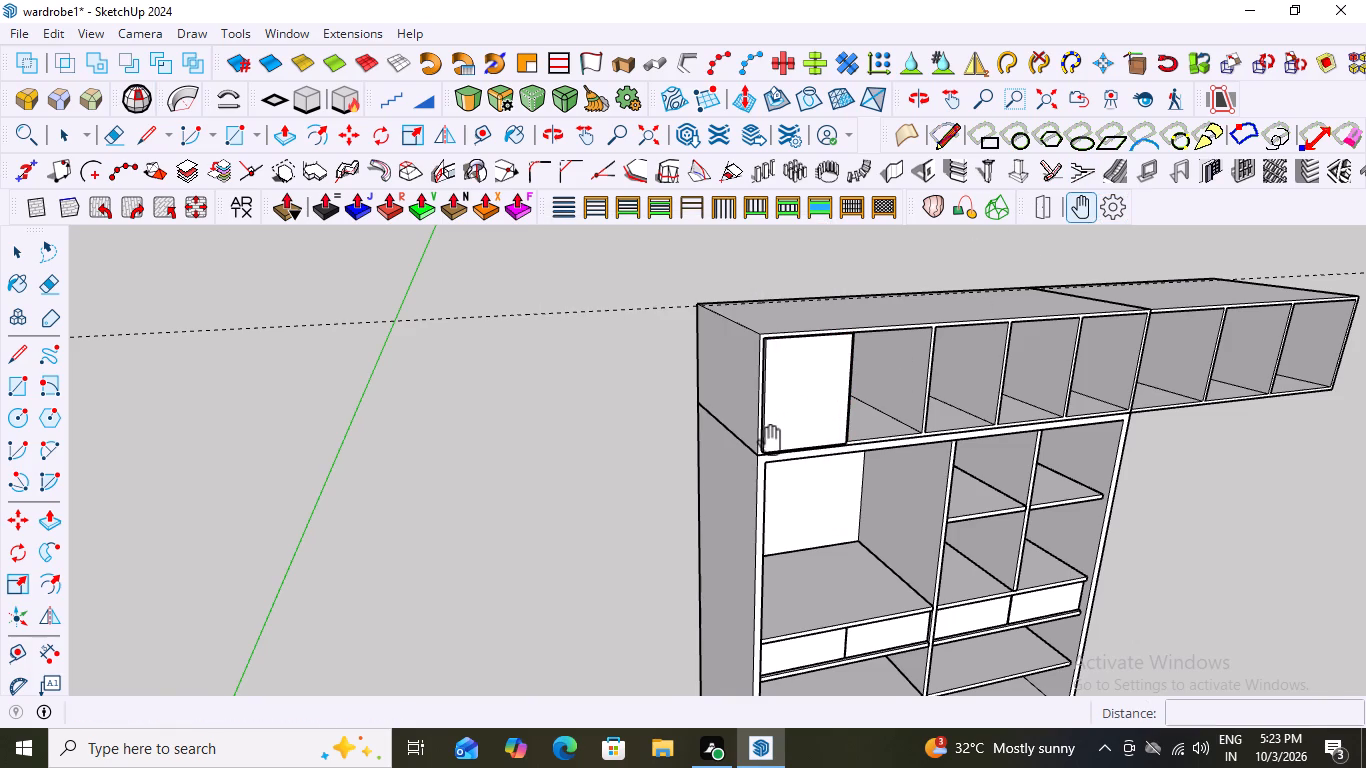
pyautogui.scroll(20, 754, 424)
pyautogui.press('space')
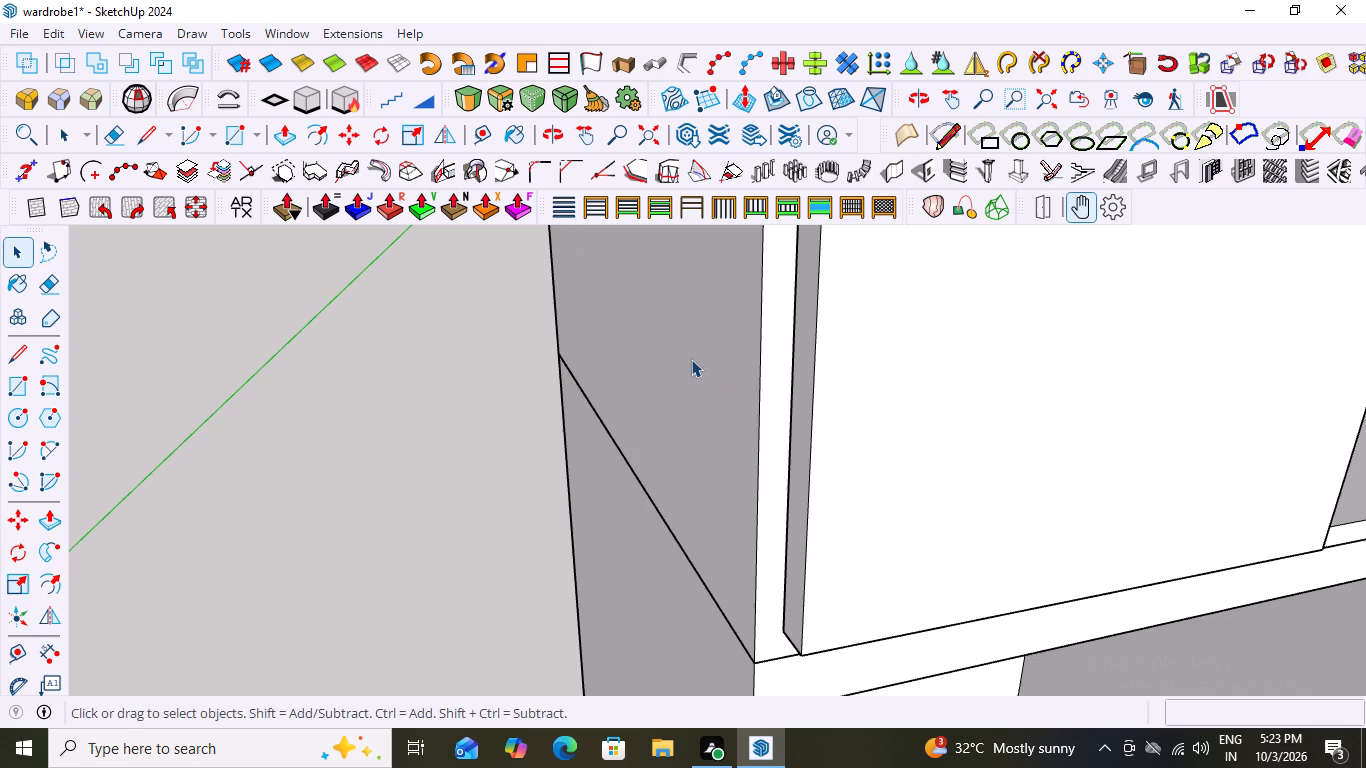
# Try again to pick the outer shutter group's hinge axis and move its joint.
pyautogui.click(832, 375)
pyautogui.scroll(-16, 787, 391)
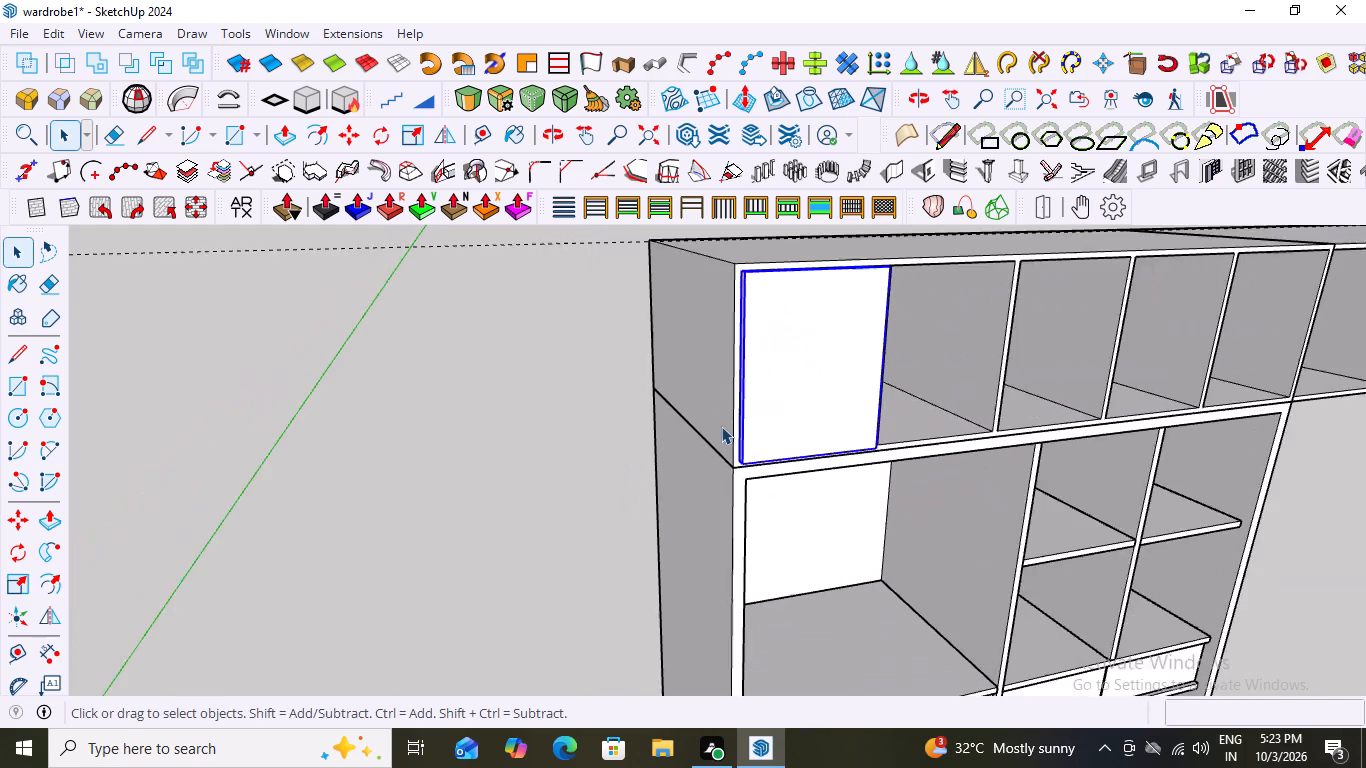
pyautogui.scroll(-5, 721, 426)
pyautogui.click(1114, 203)
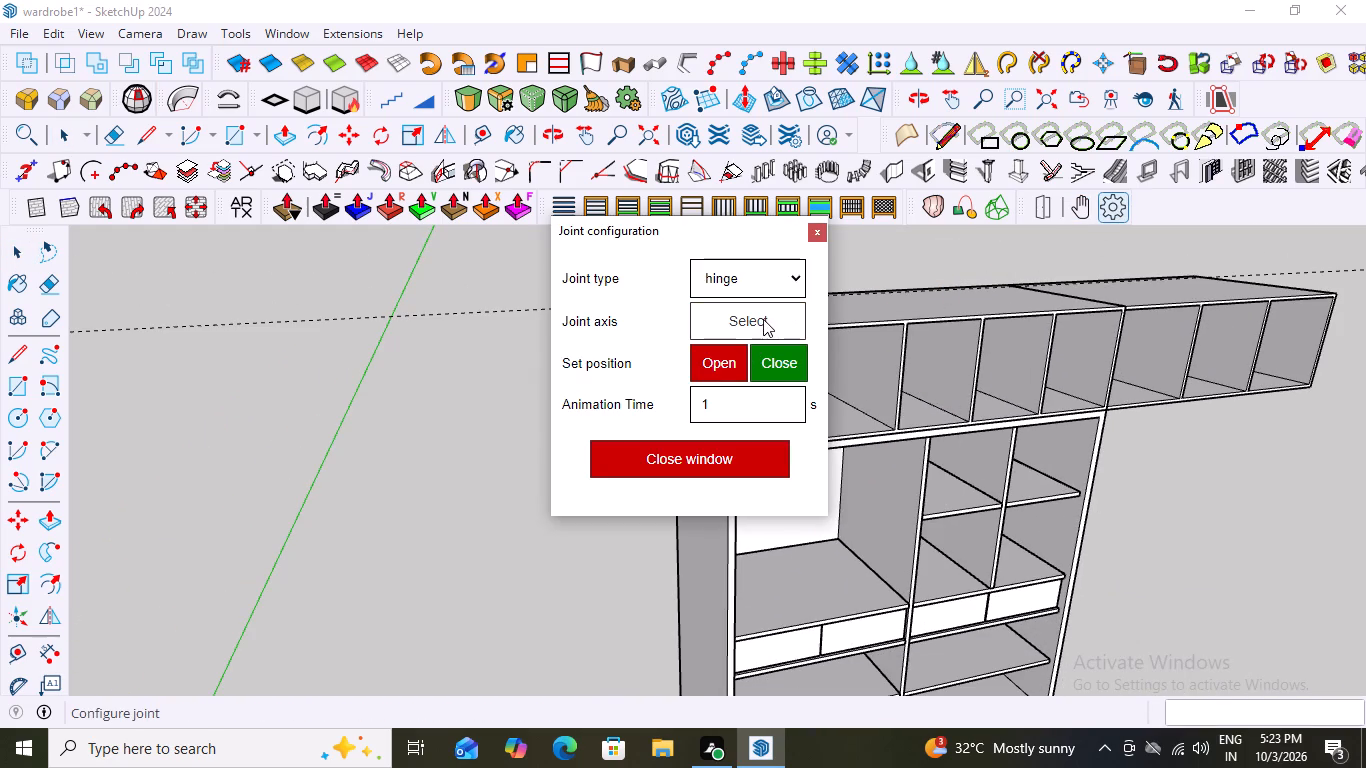
pyautogui.click(765, 319)
pyautogui.click(1078, 206)
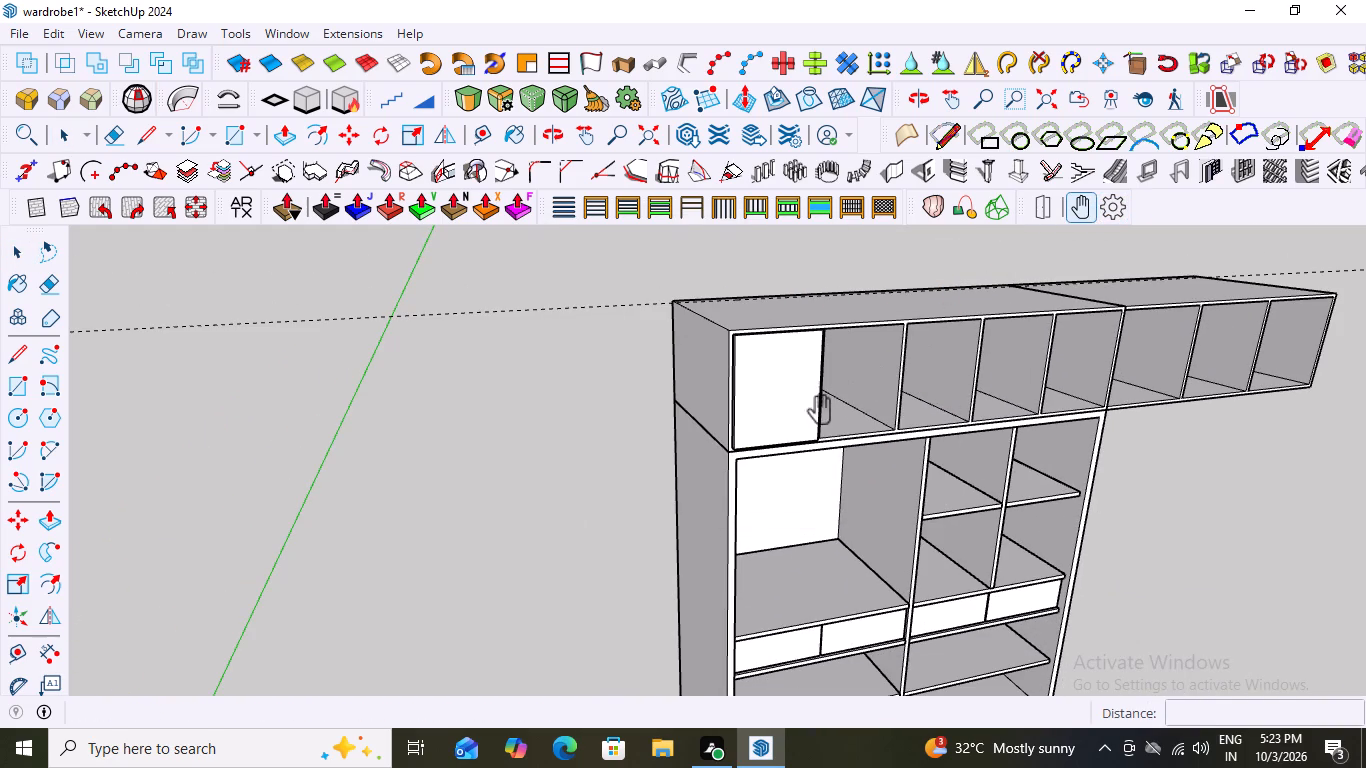
pyautogui.press('space')
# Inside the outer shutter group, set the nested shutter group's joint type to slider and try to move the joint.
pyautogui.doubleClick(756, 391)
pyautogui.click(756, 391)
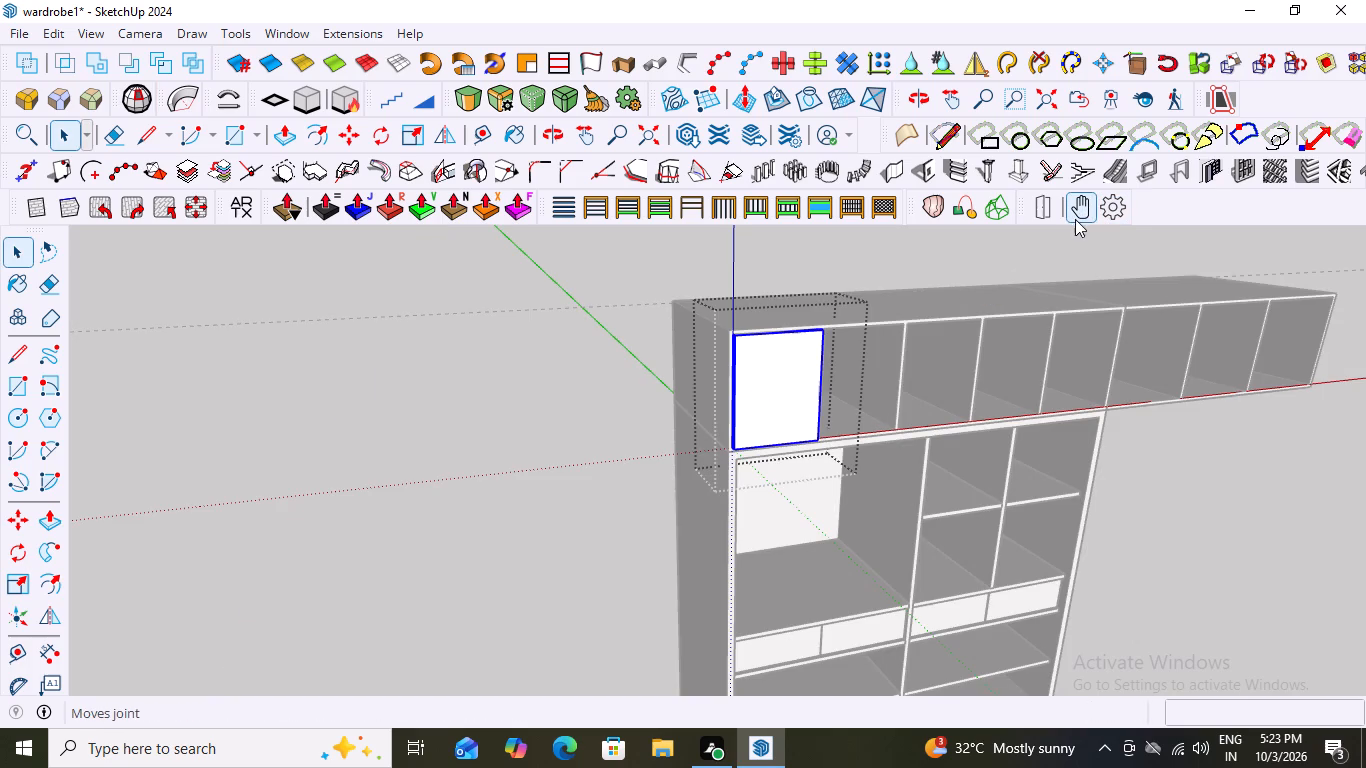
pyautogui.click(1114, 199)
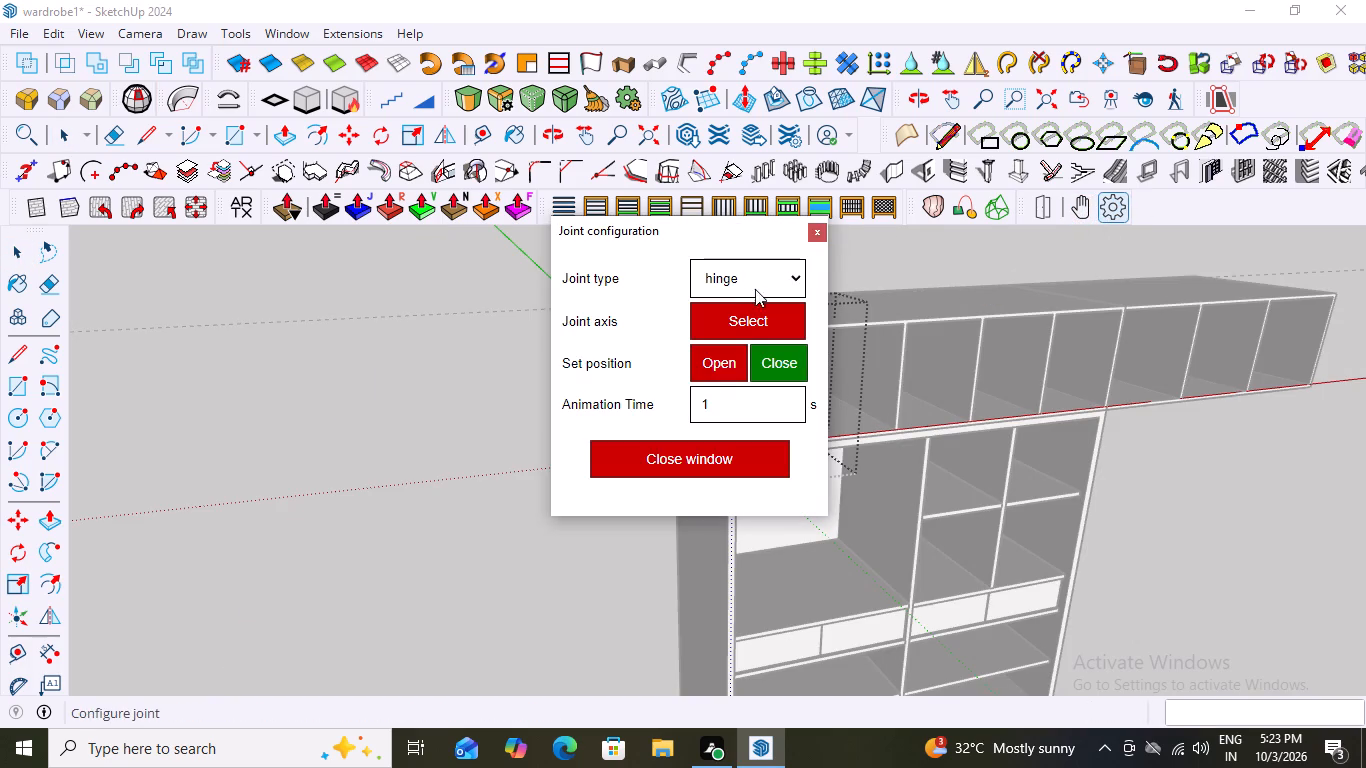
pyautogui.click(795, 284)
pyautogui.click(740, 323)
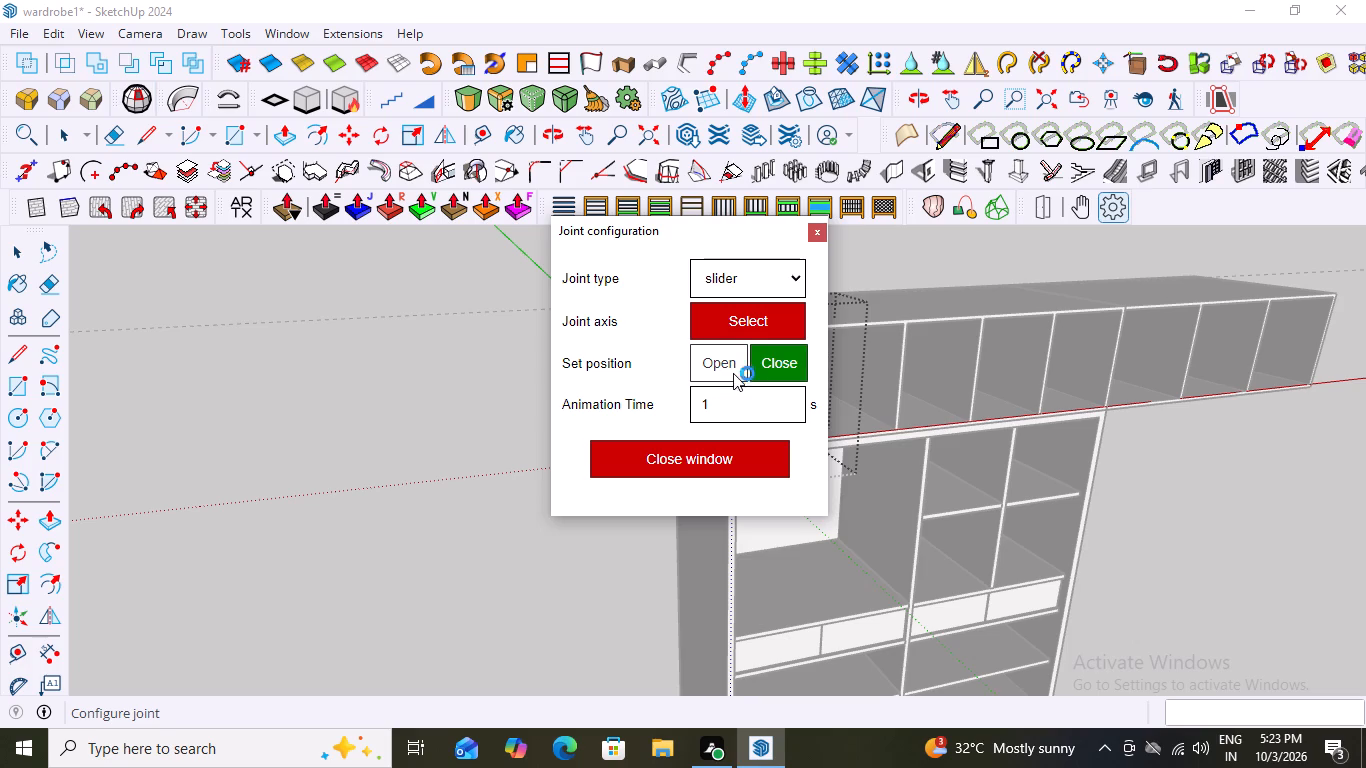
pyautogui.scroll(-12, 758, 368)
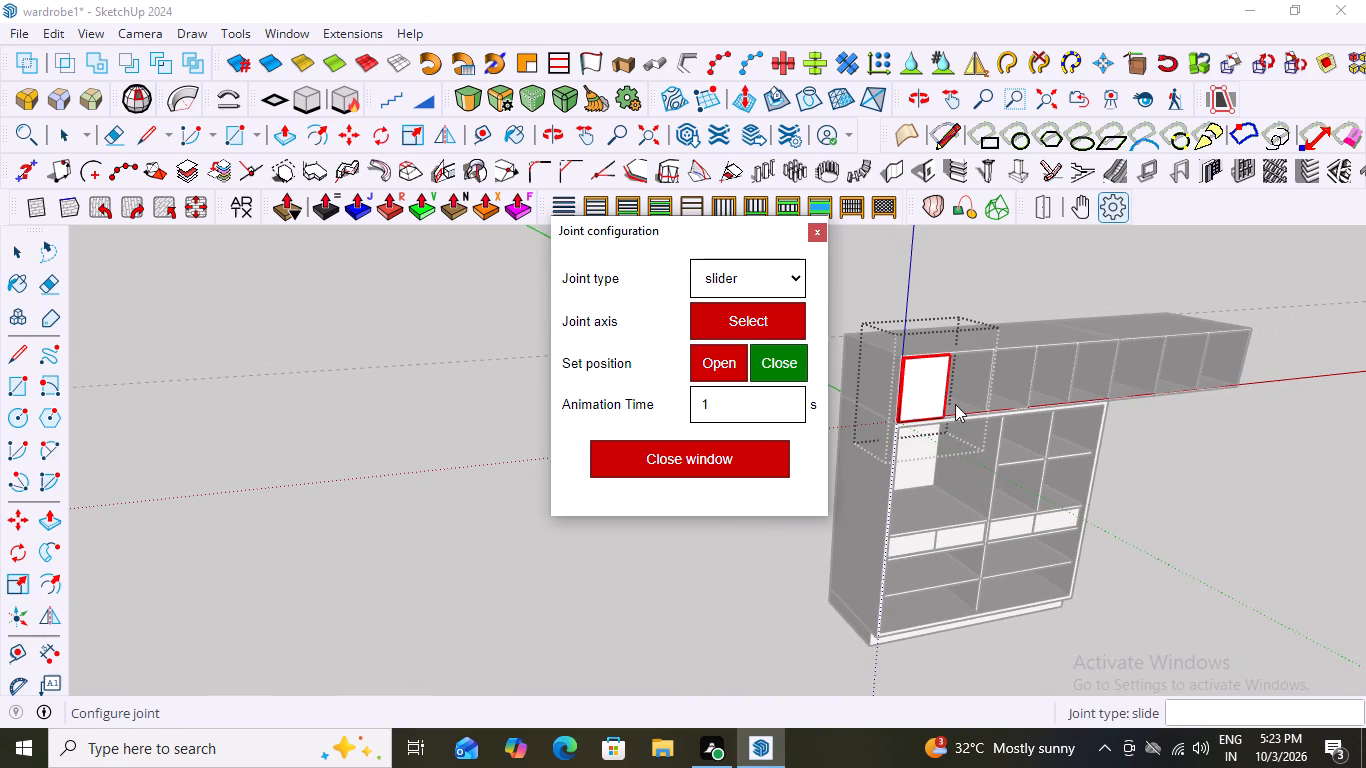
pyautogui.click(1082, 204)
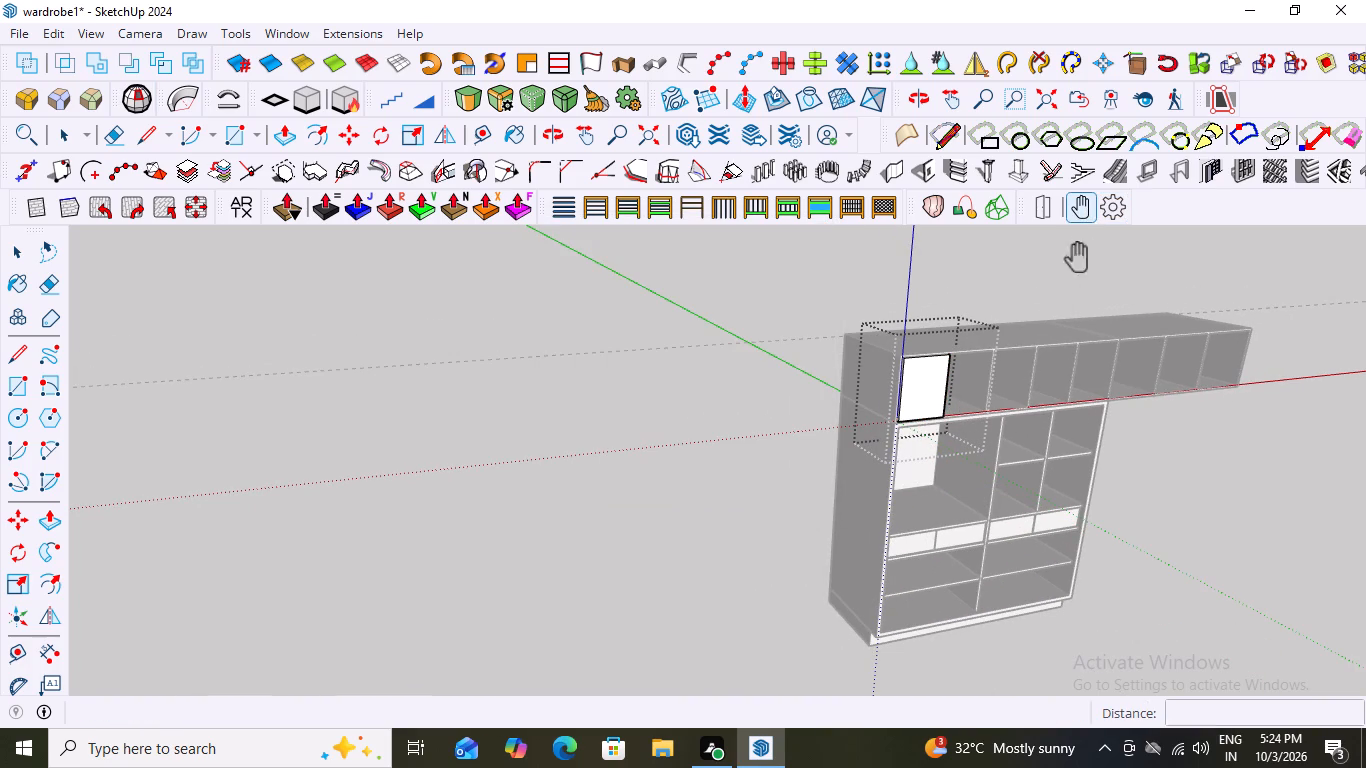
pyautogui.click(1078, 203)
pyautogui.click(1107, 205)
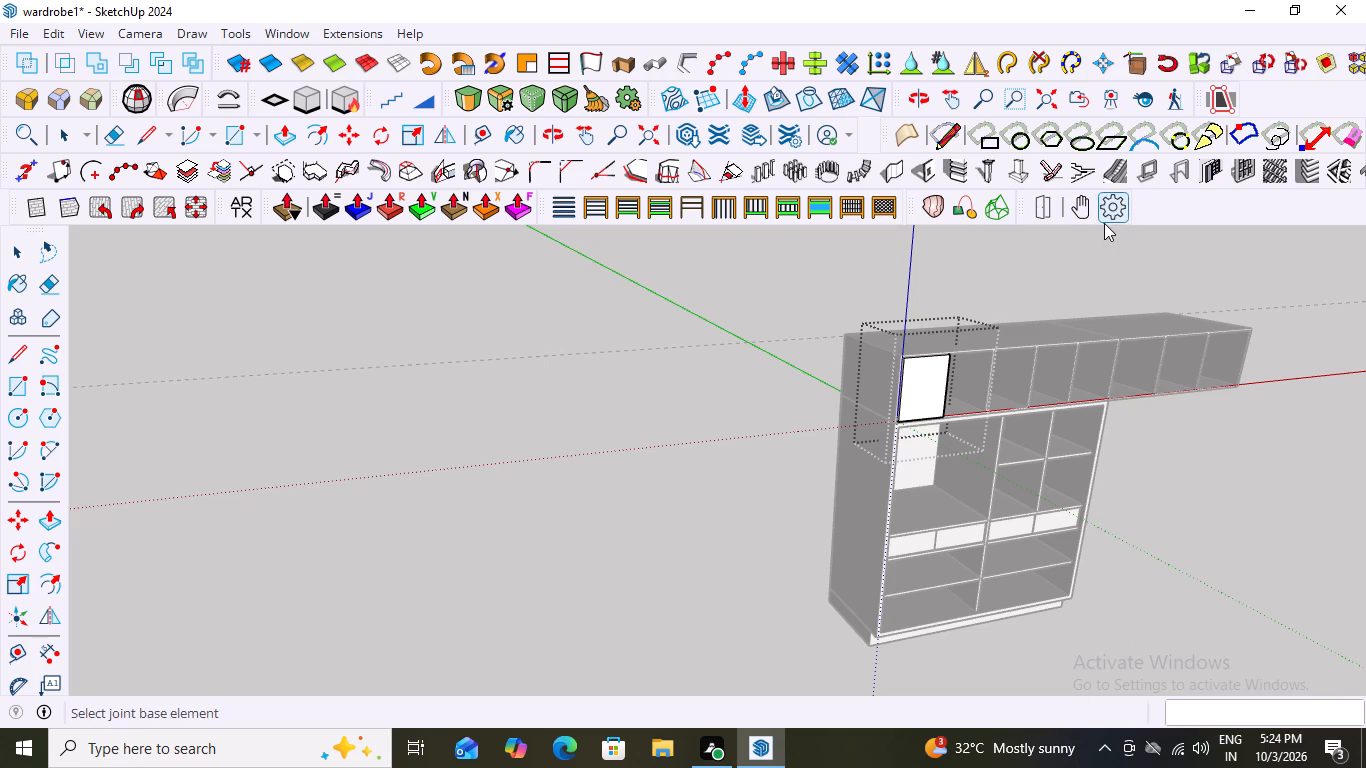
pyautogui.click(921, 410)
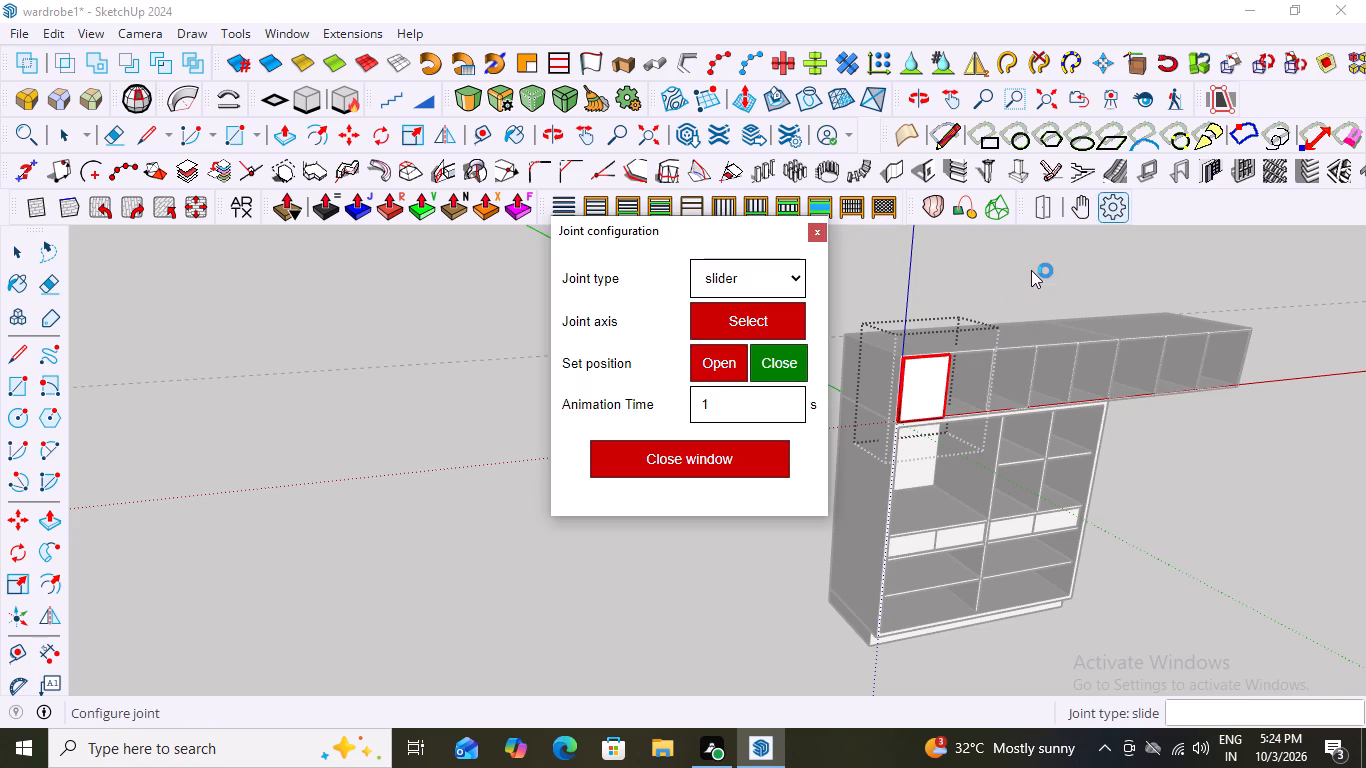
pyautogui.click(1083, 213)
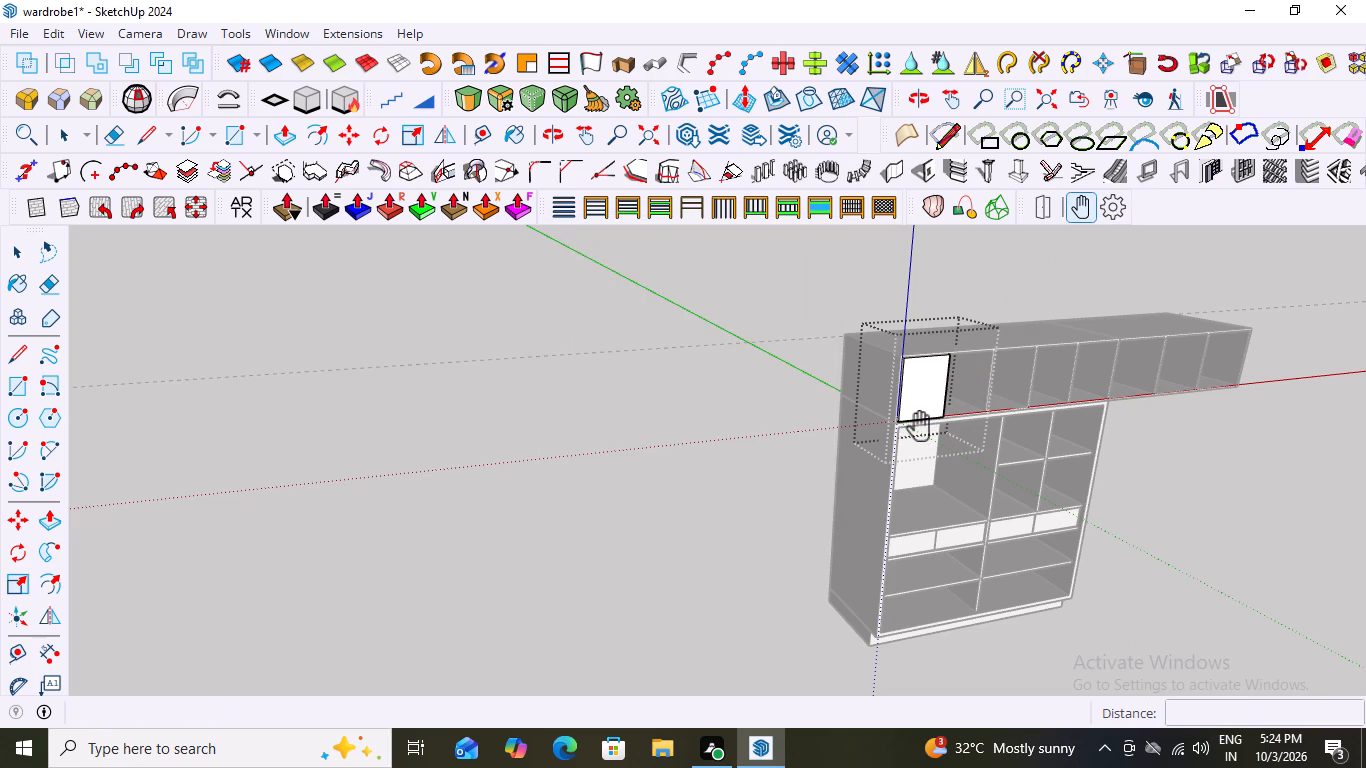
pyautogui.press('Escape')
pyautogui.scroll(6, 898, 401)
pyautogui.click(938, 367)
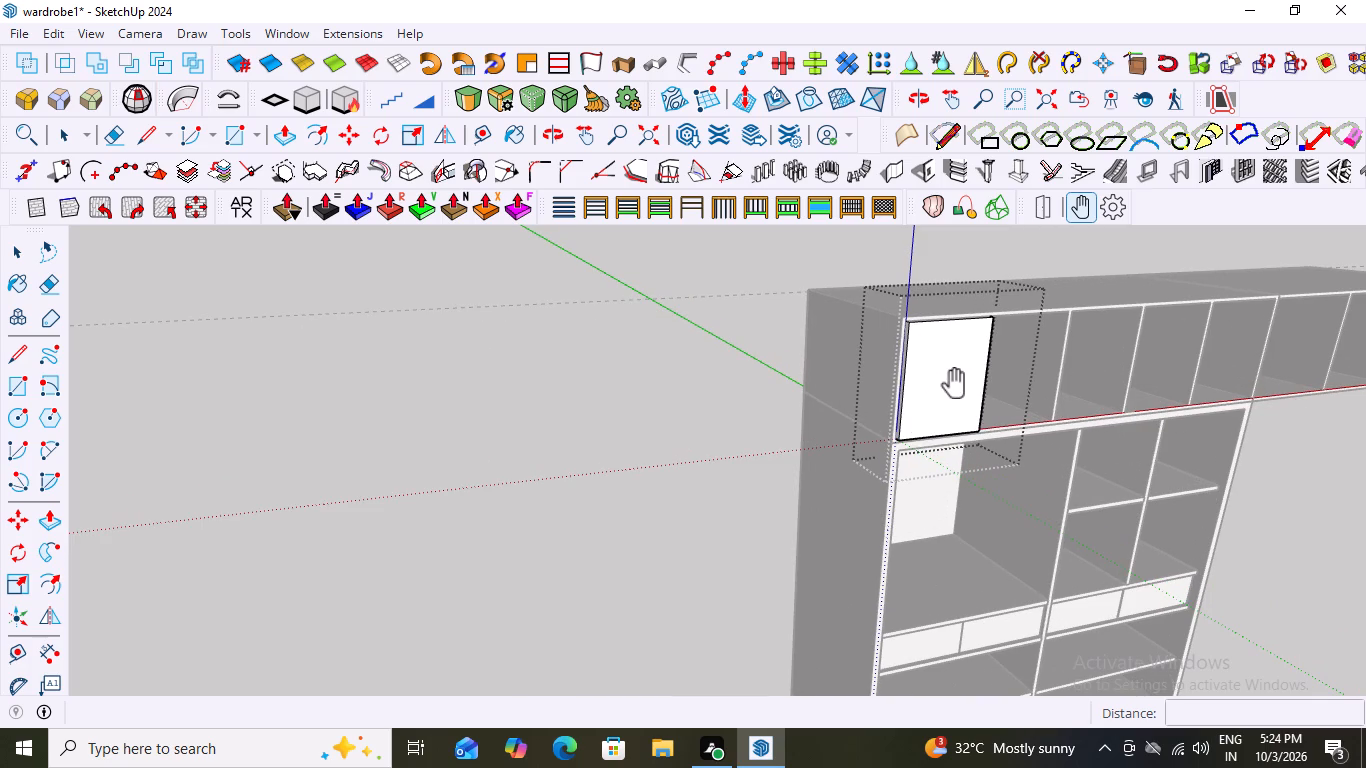
# Set the nested shutter group's joint type to hinge.
pyautogui.click(1107, 204)
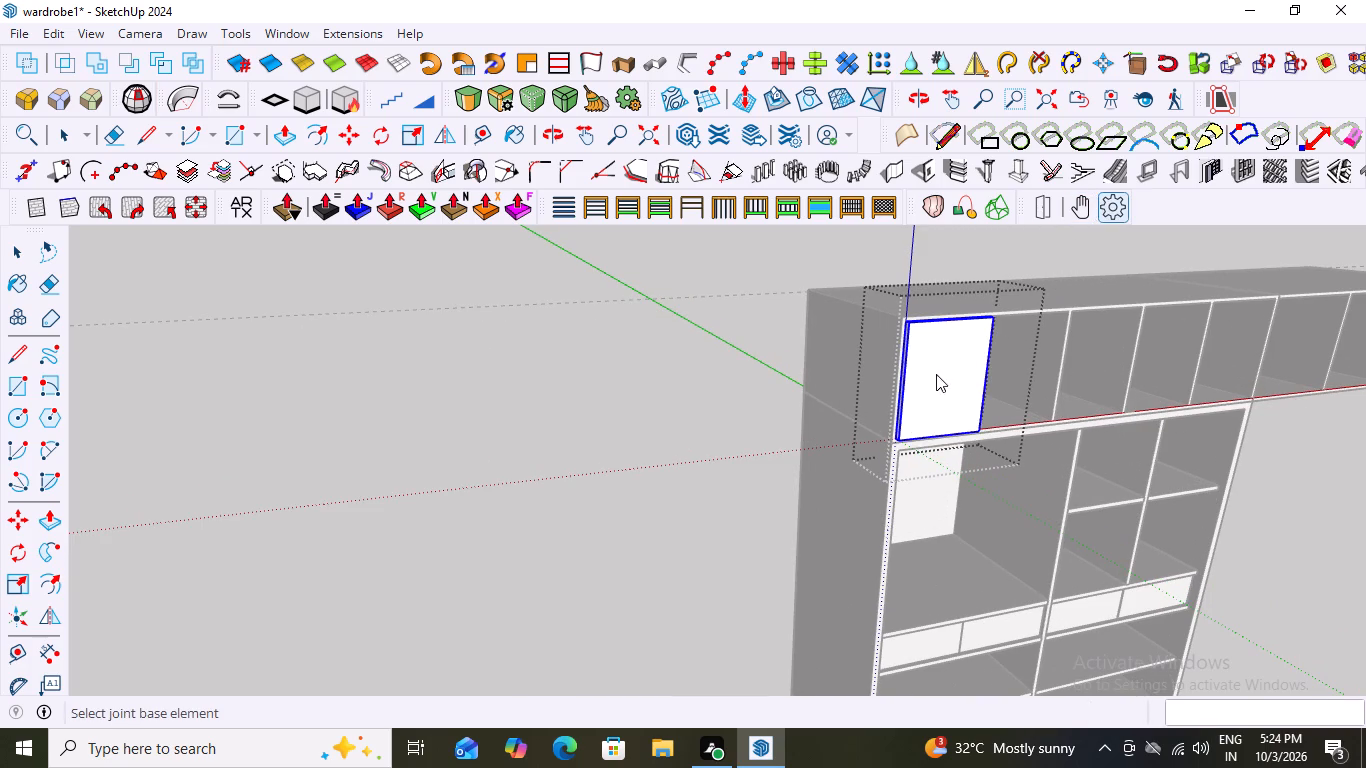
pyautogui.click(1108, 206)
pyautogui.click(899, 429)
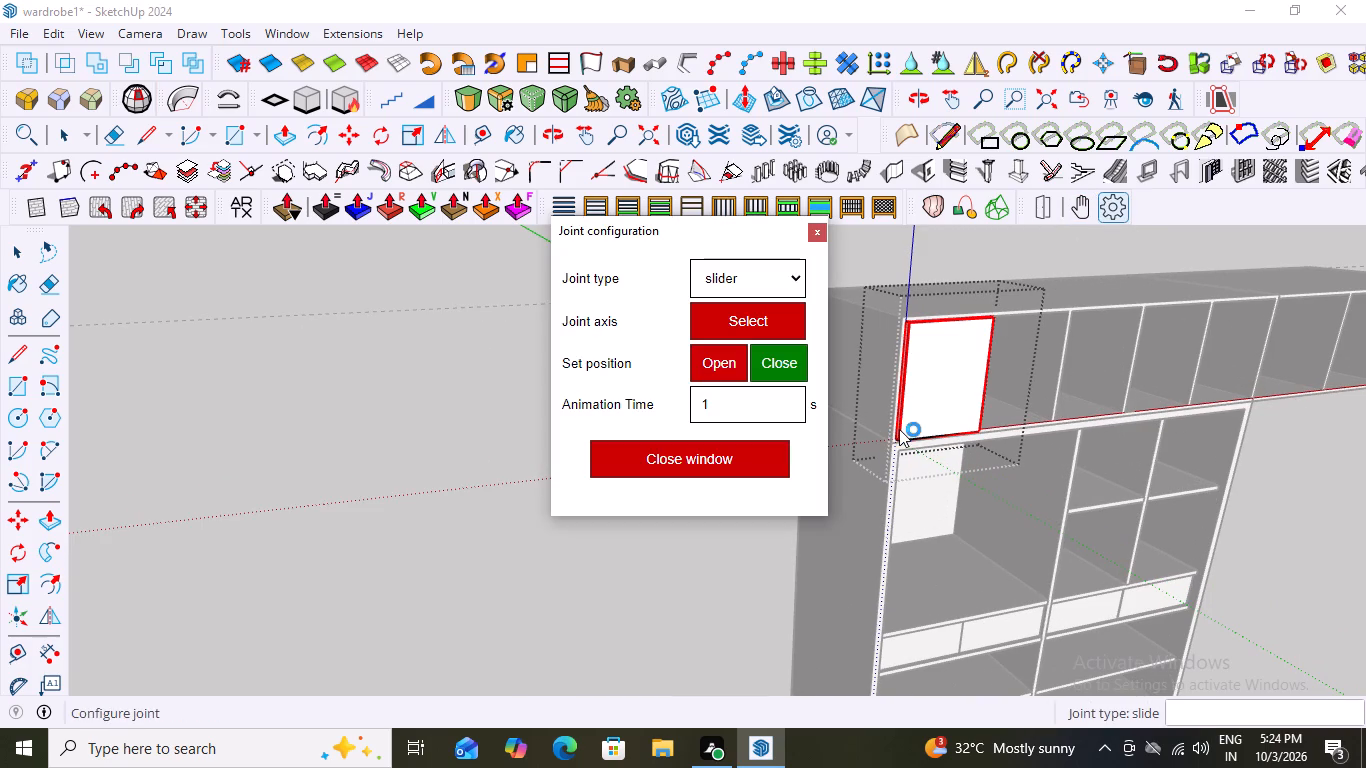
pyautogui.scroll(11, 892, 451)
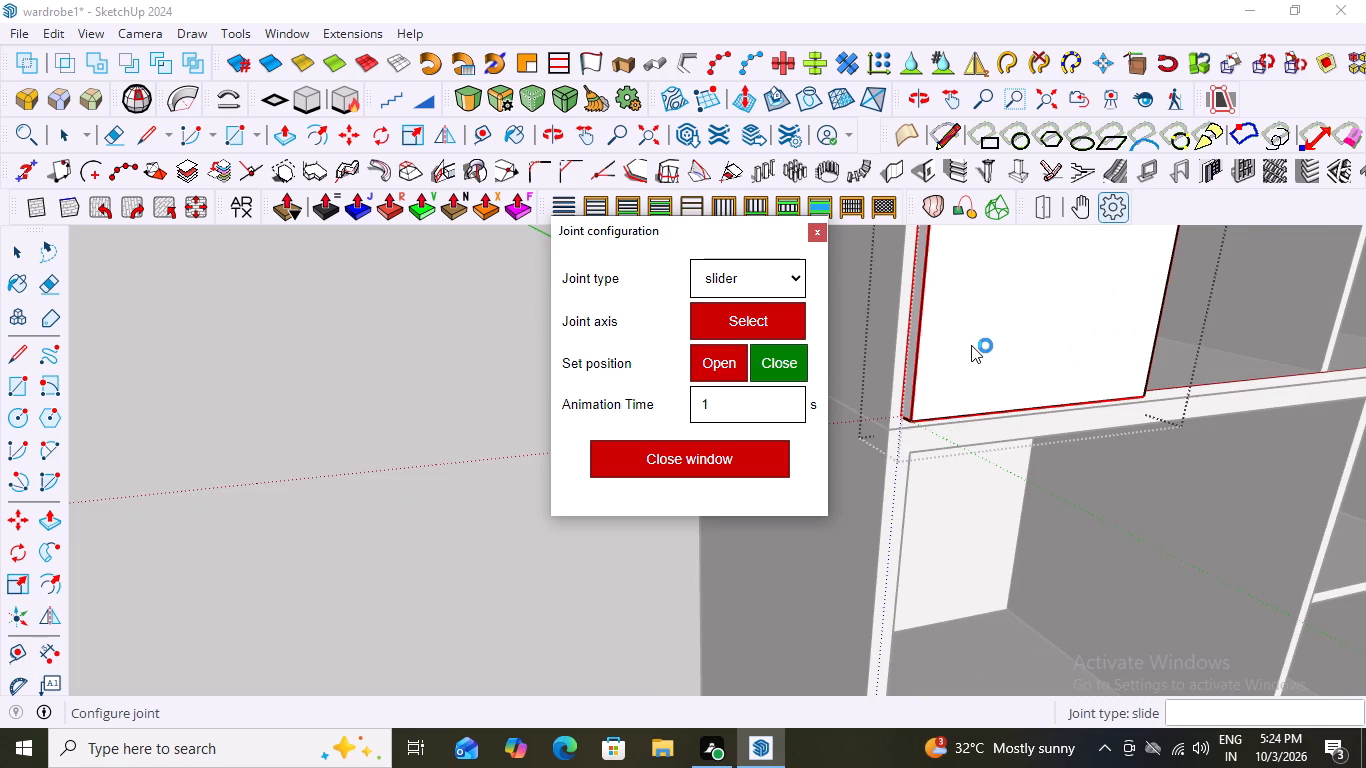
pyautogui.scroll(3, 971, 337)
pyautogui.scroll(-15, 855, 424)
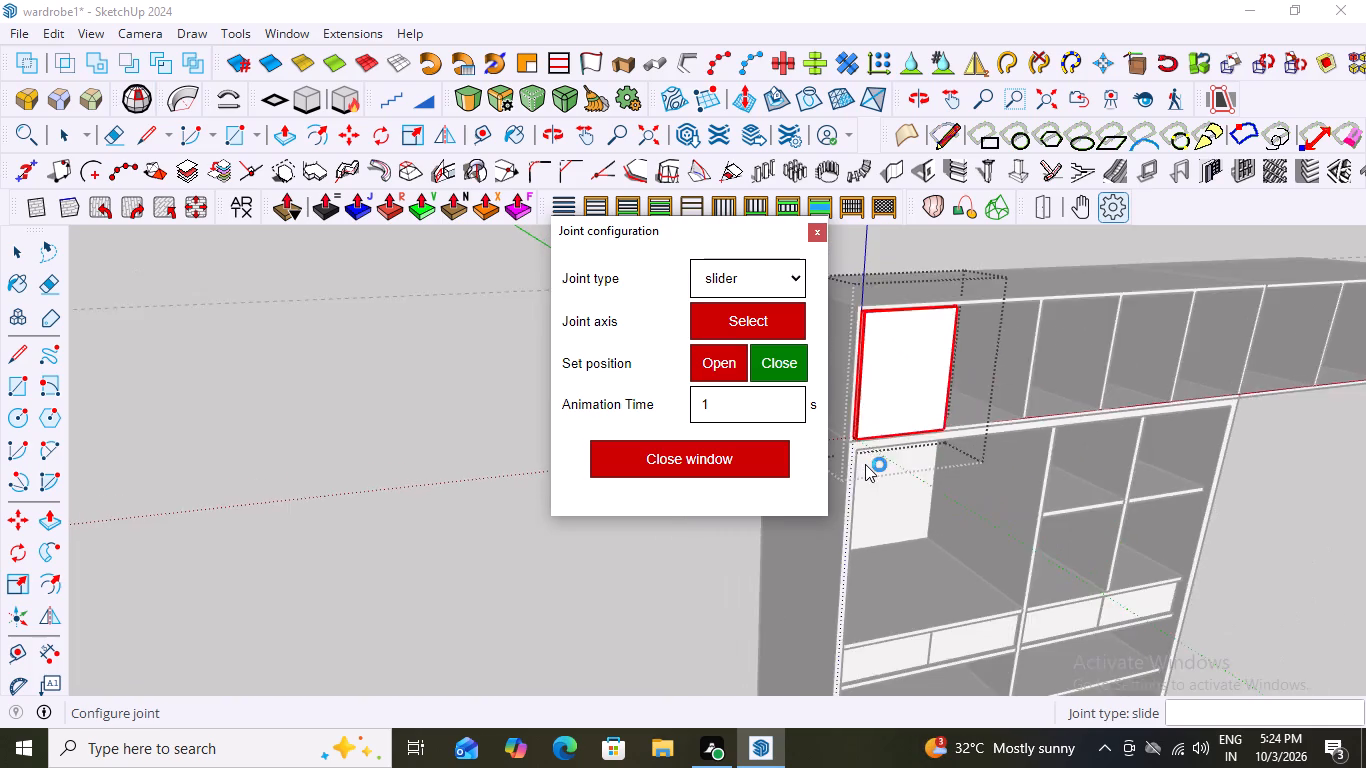
pyautogui.scroll(-2, 865, 464)
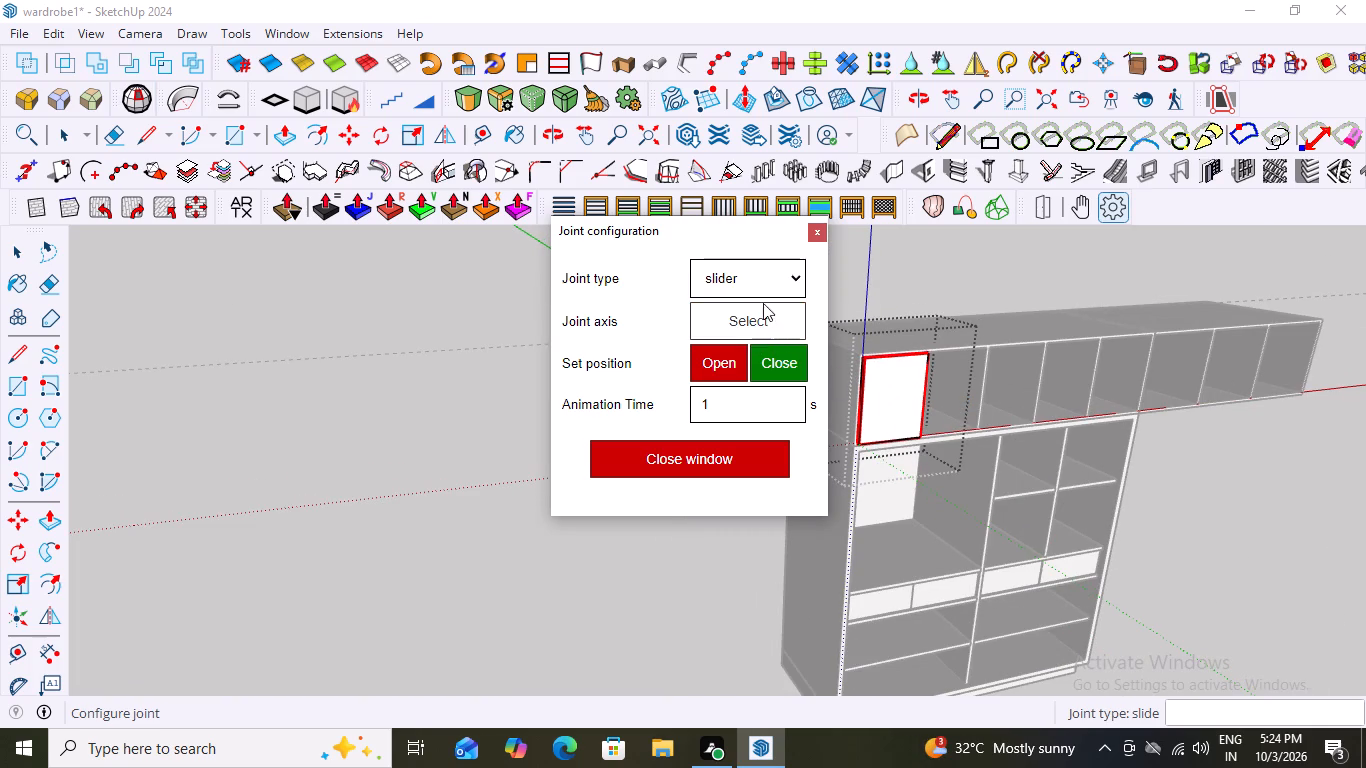
pyautogui.click(801, 273)
pyautogui.click(741, 336)
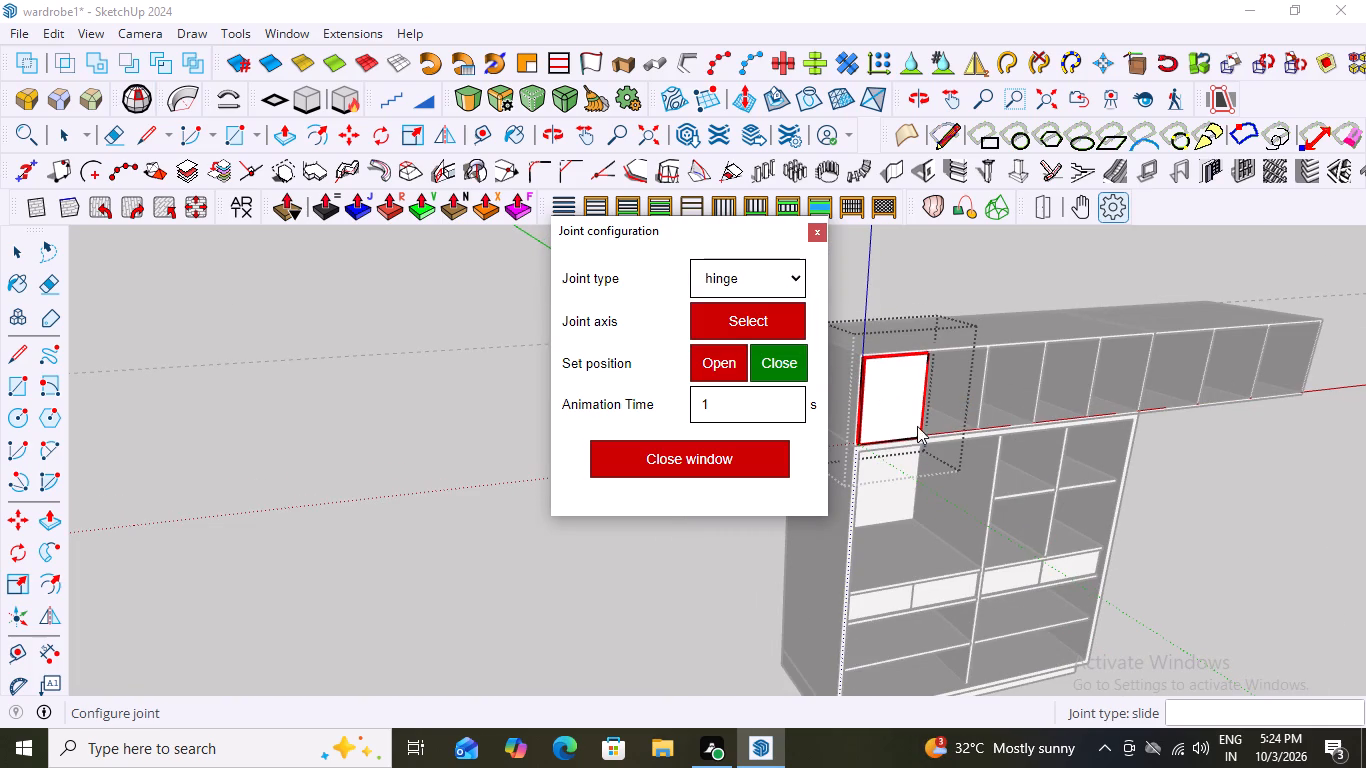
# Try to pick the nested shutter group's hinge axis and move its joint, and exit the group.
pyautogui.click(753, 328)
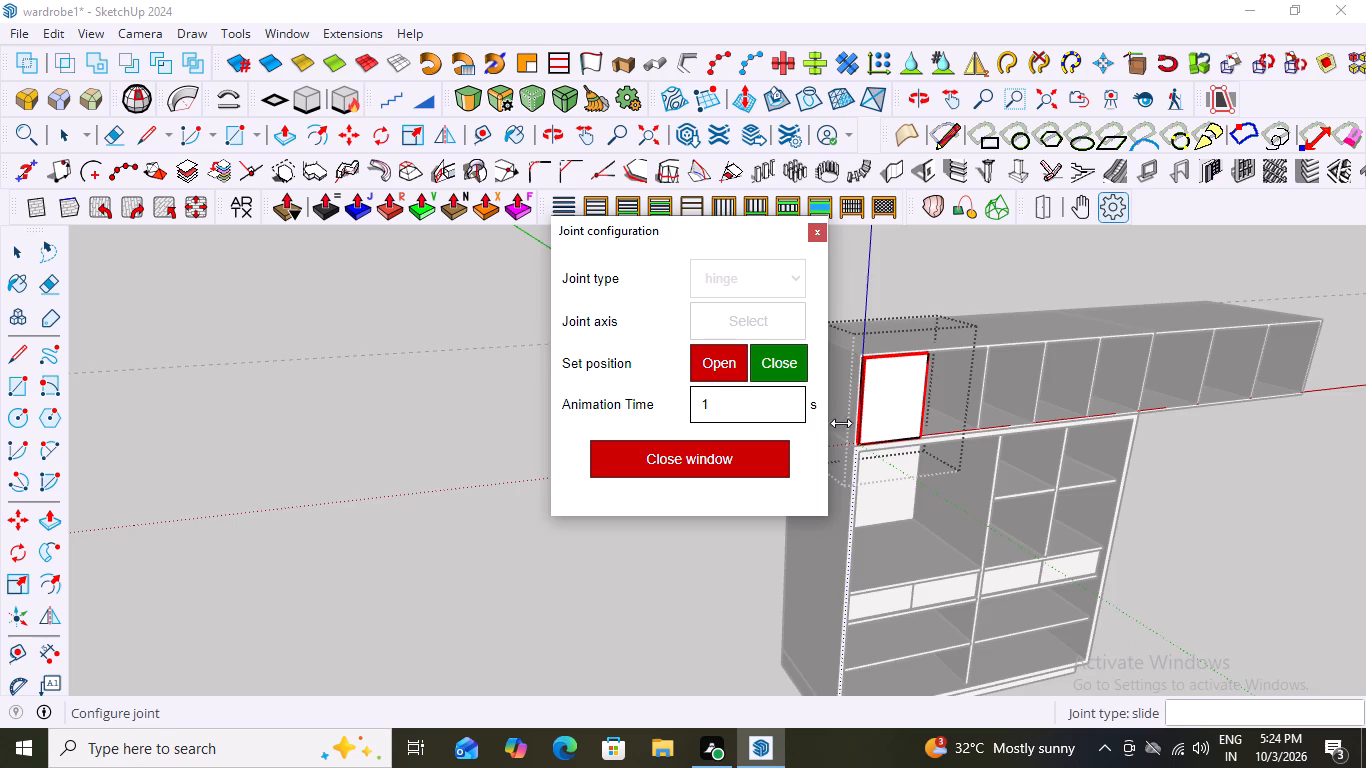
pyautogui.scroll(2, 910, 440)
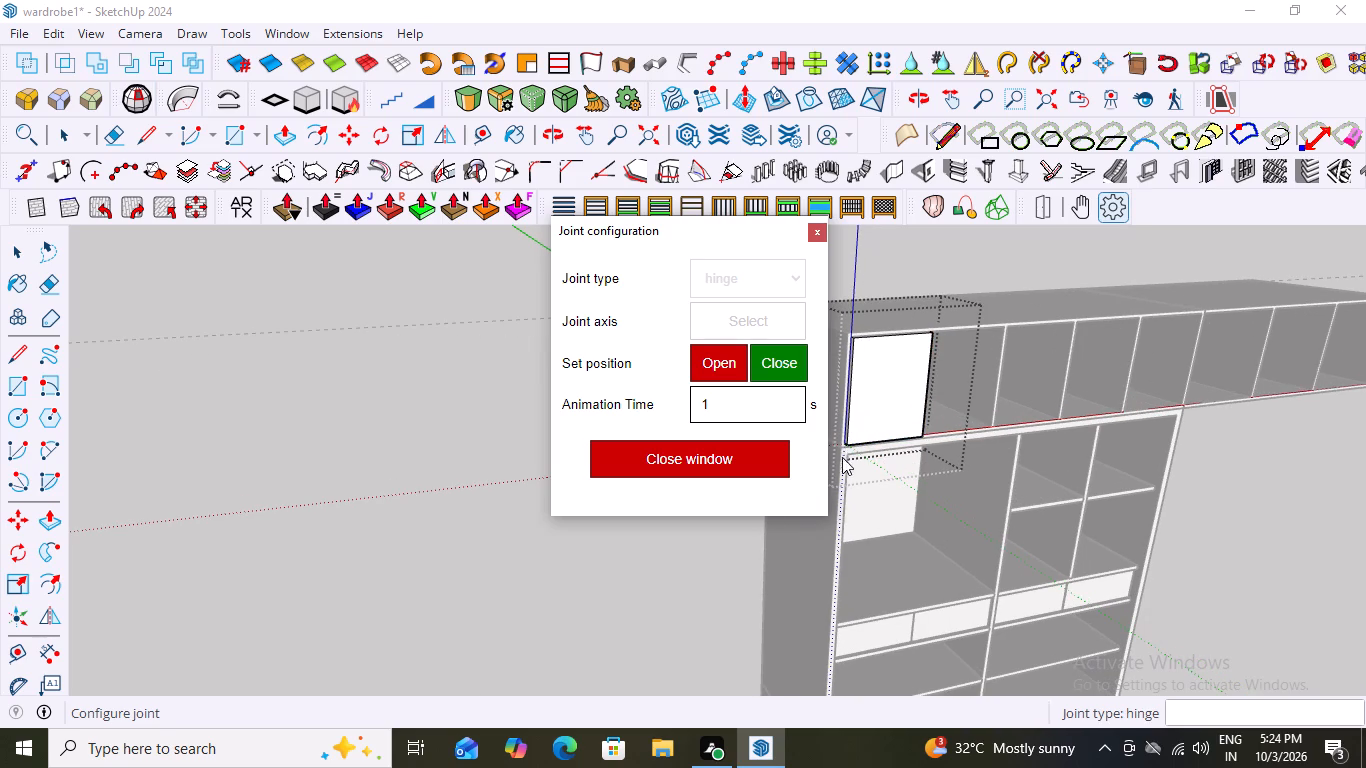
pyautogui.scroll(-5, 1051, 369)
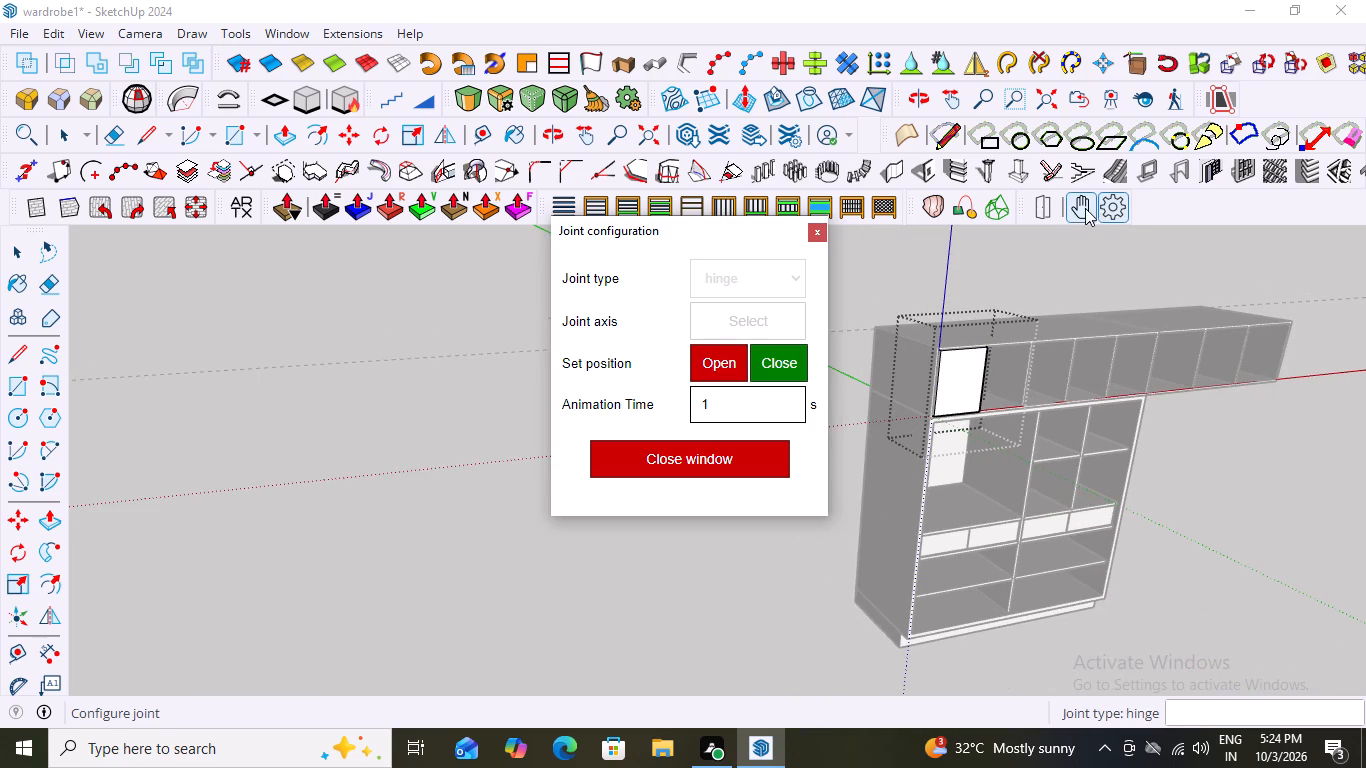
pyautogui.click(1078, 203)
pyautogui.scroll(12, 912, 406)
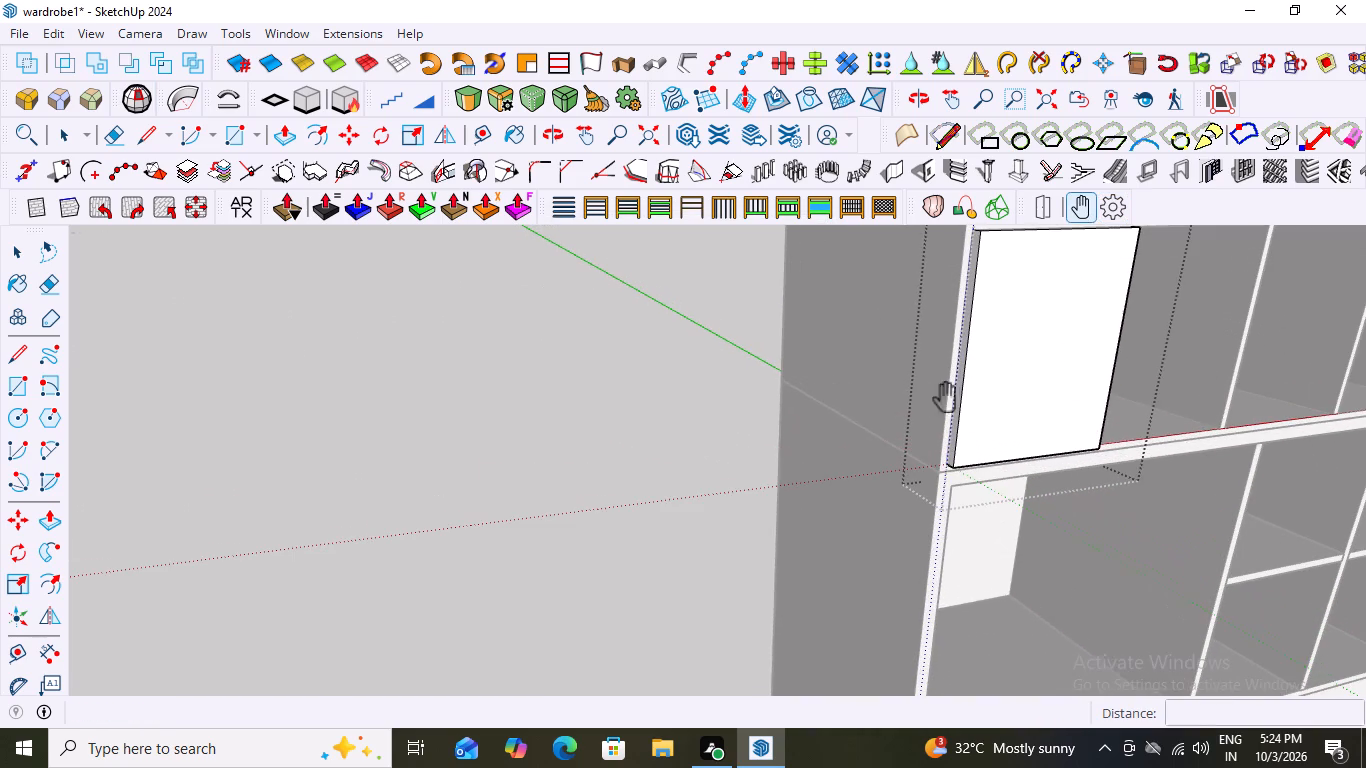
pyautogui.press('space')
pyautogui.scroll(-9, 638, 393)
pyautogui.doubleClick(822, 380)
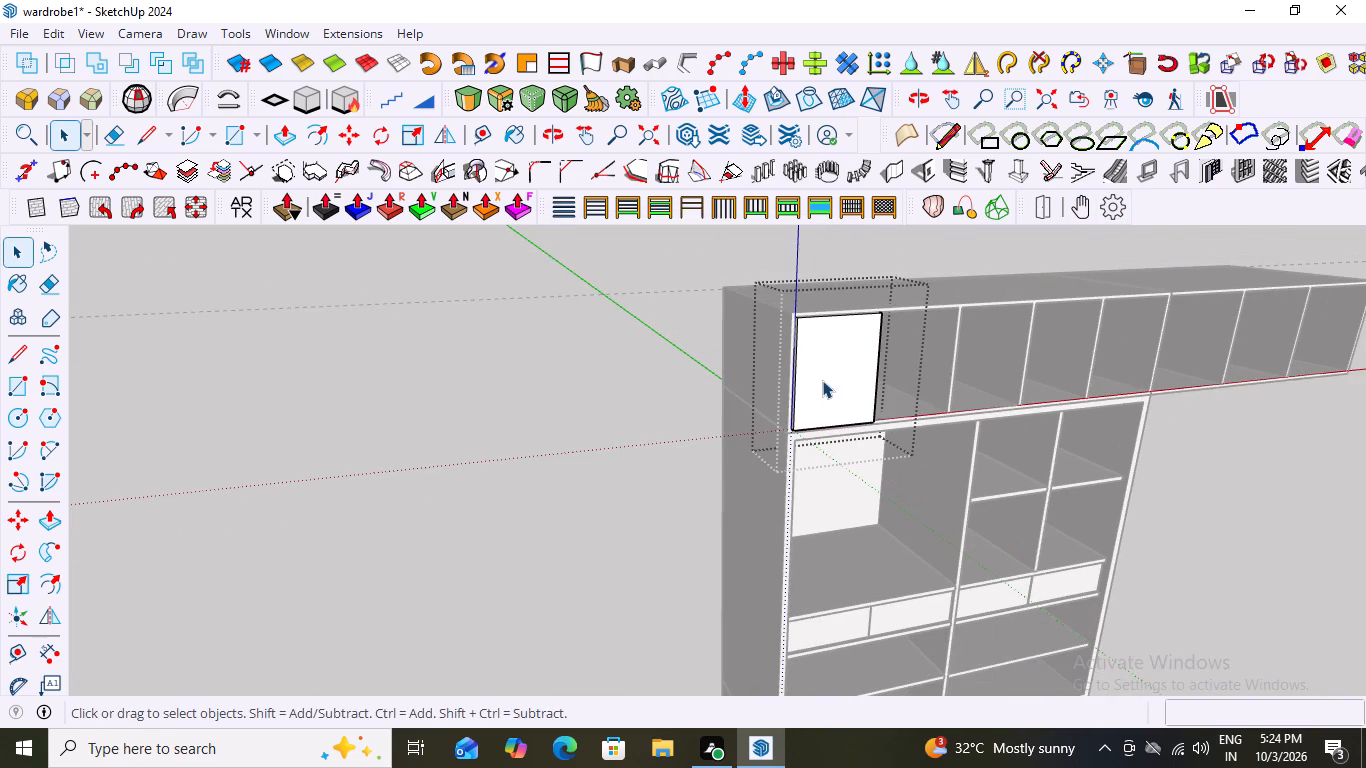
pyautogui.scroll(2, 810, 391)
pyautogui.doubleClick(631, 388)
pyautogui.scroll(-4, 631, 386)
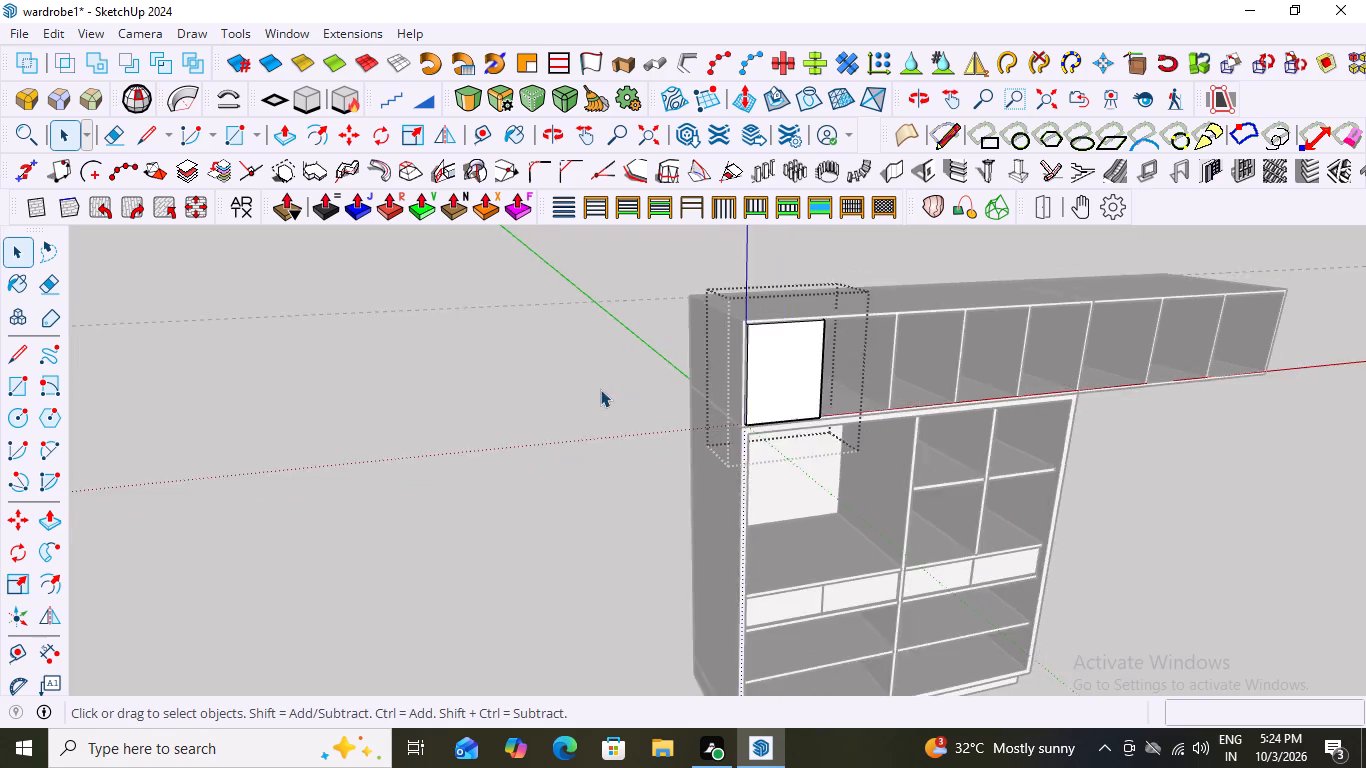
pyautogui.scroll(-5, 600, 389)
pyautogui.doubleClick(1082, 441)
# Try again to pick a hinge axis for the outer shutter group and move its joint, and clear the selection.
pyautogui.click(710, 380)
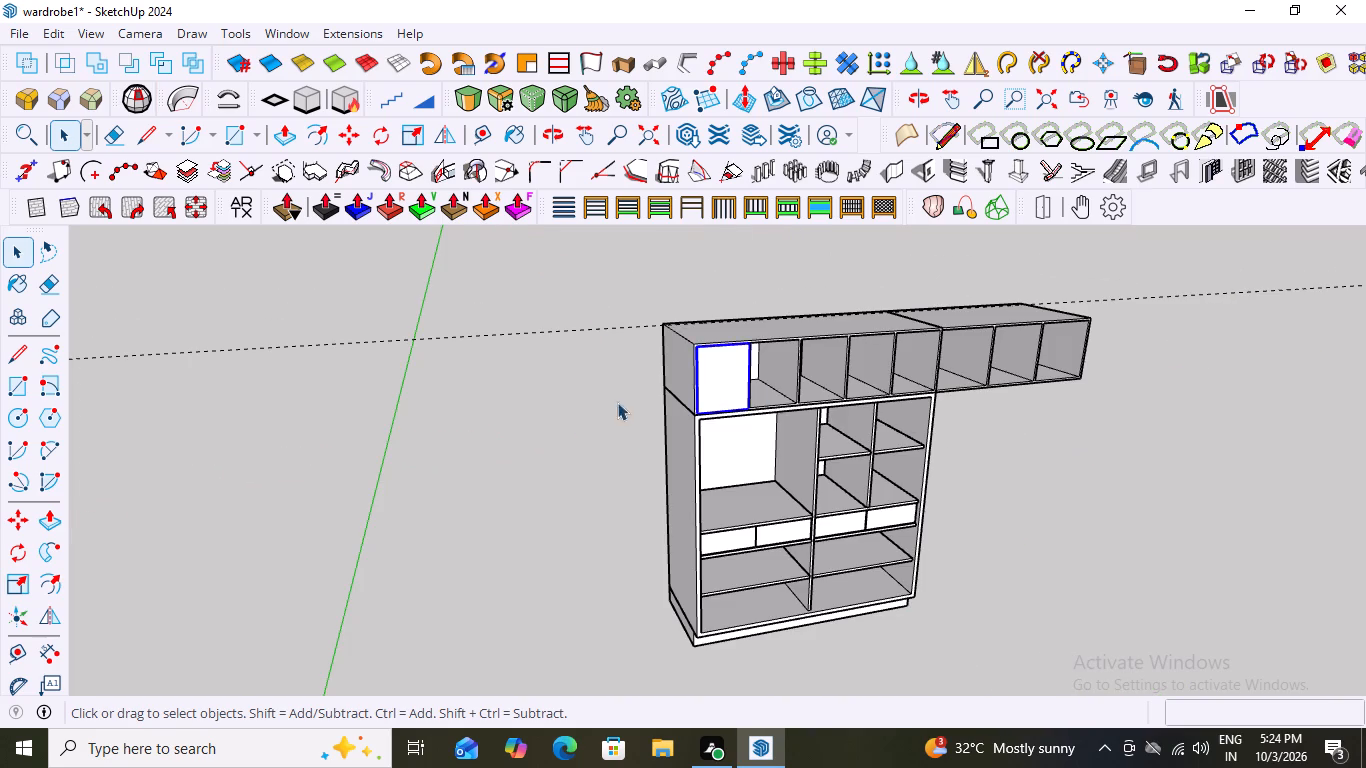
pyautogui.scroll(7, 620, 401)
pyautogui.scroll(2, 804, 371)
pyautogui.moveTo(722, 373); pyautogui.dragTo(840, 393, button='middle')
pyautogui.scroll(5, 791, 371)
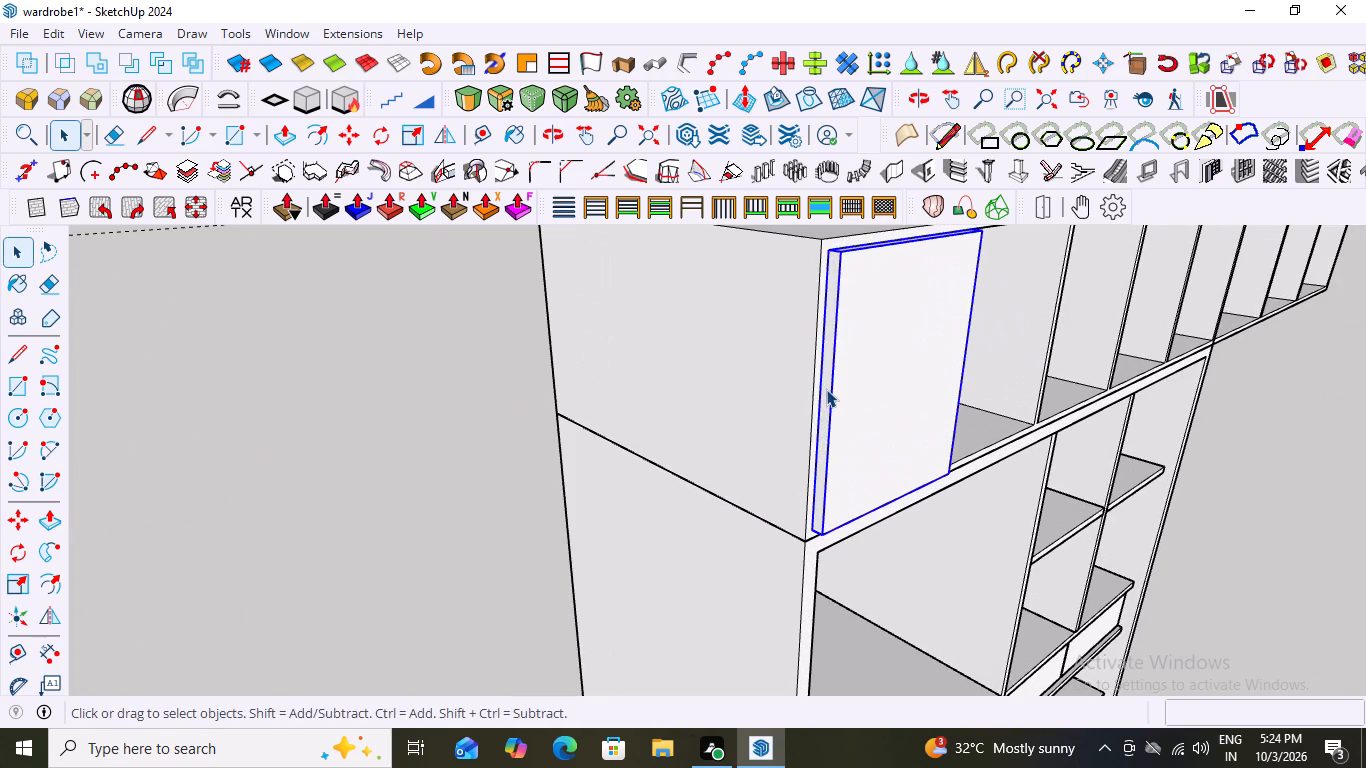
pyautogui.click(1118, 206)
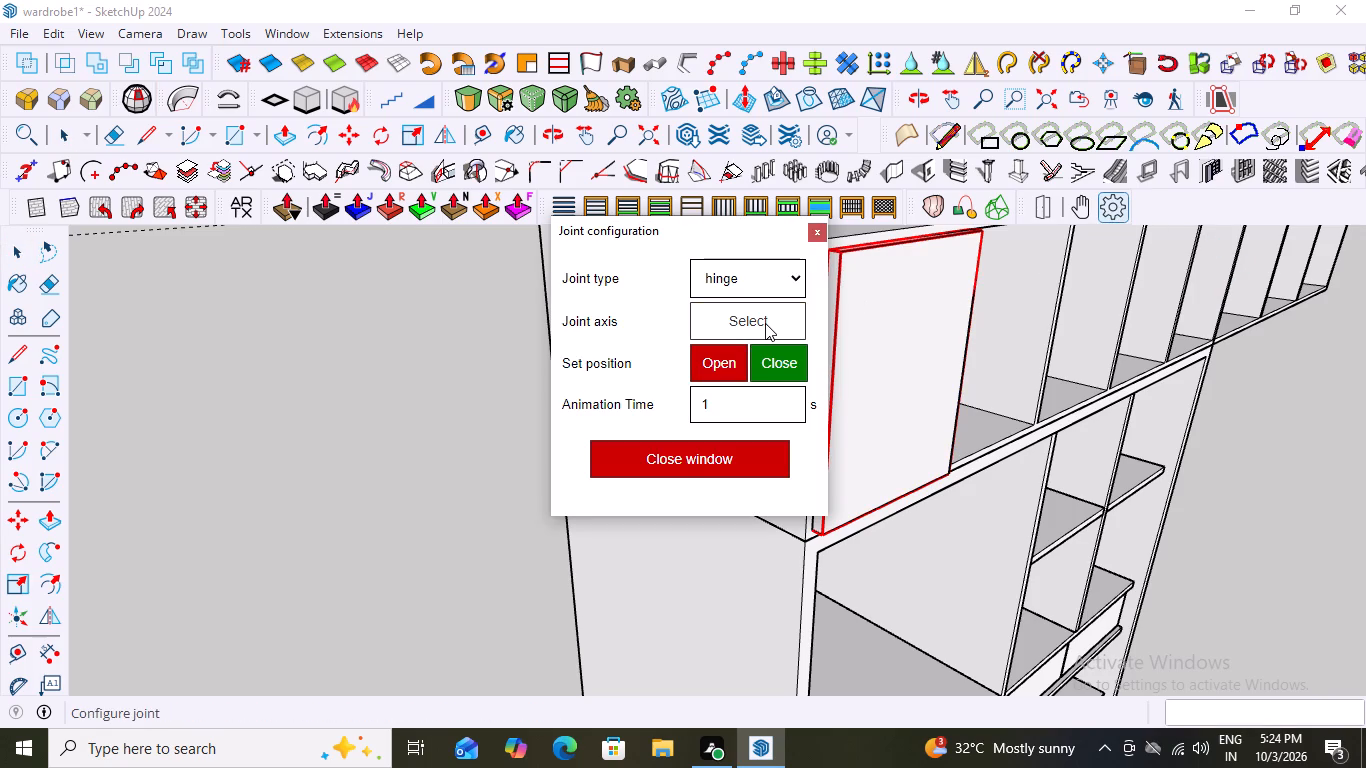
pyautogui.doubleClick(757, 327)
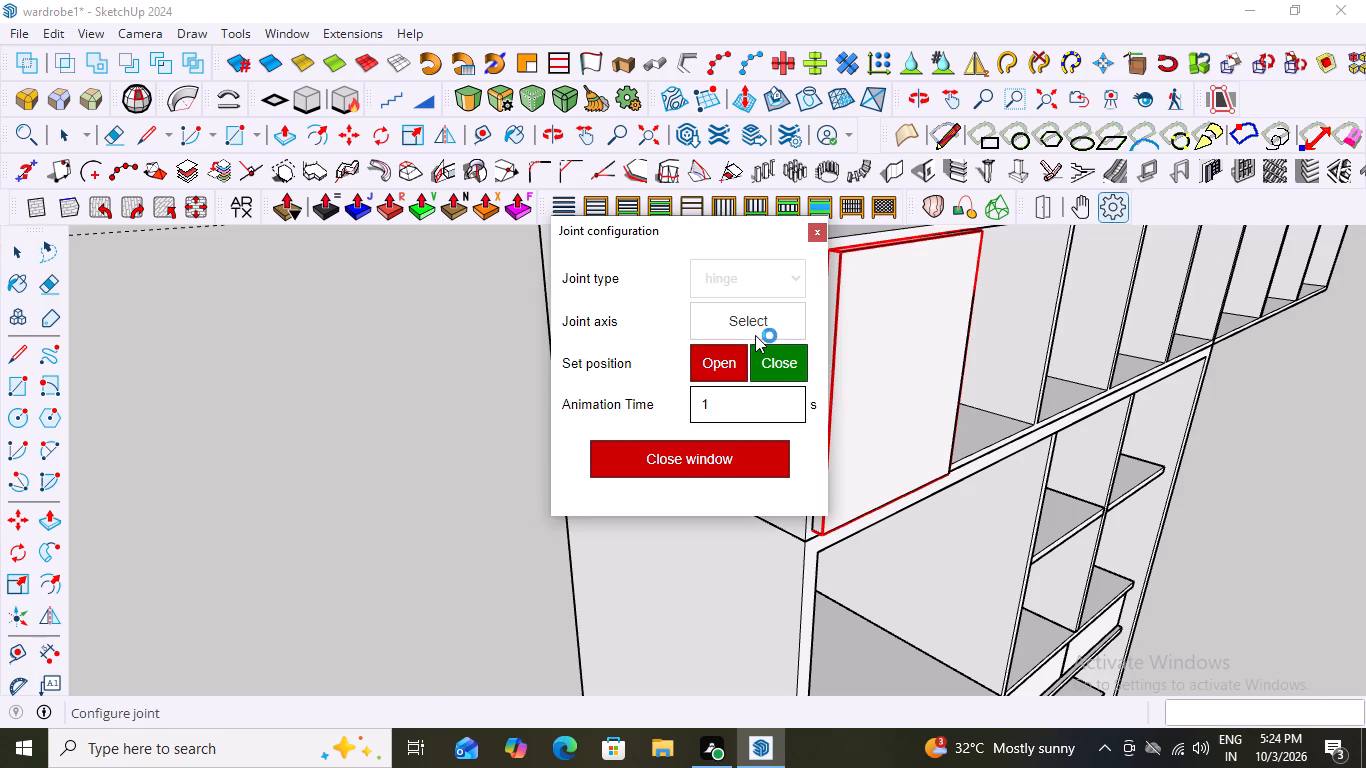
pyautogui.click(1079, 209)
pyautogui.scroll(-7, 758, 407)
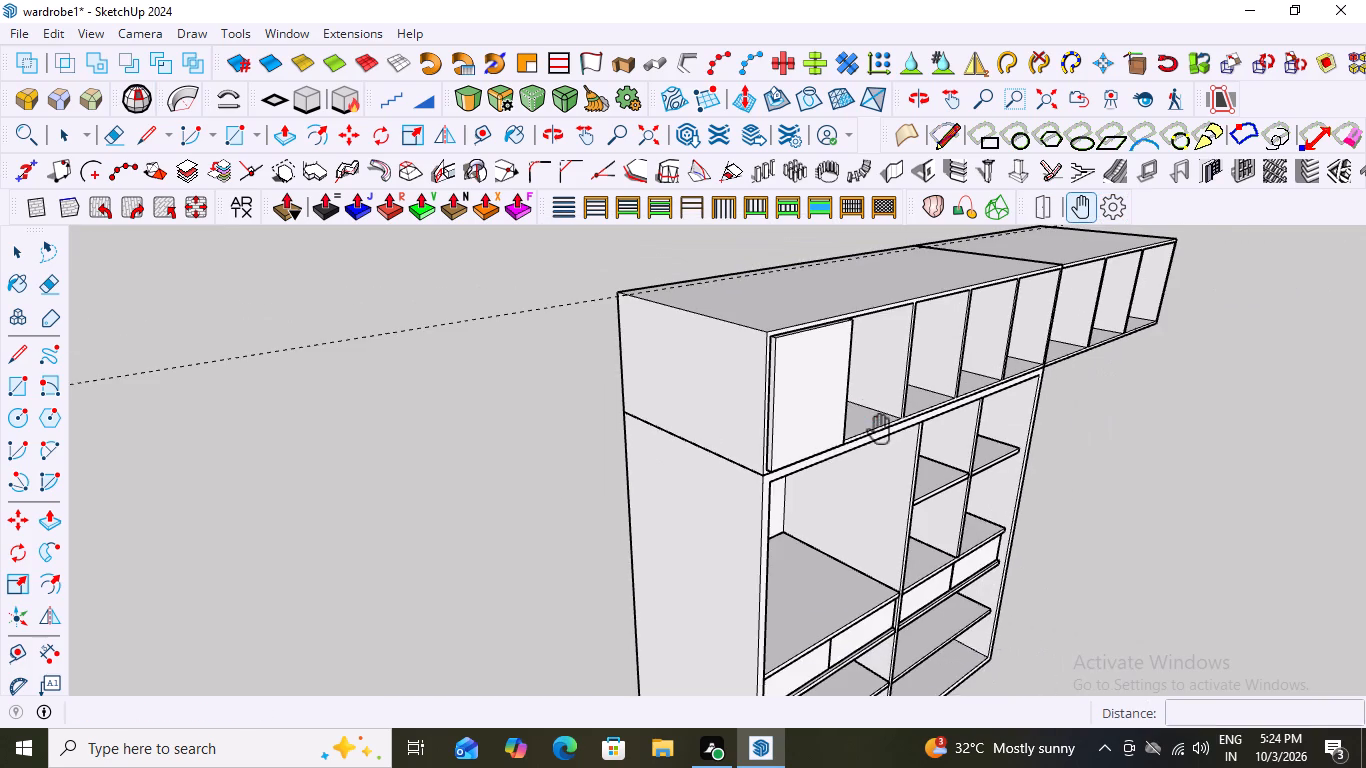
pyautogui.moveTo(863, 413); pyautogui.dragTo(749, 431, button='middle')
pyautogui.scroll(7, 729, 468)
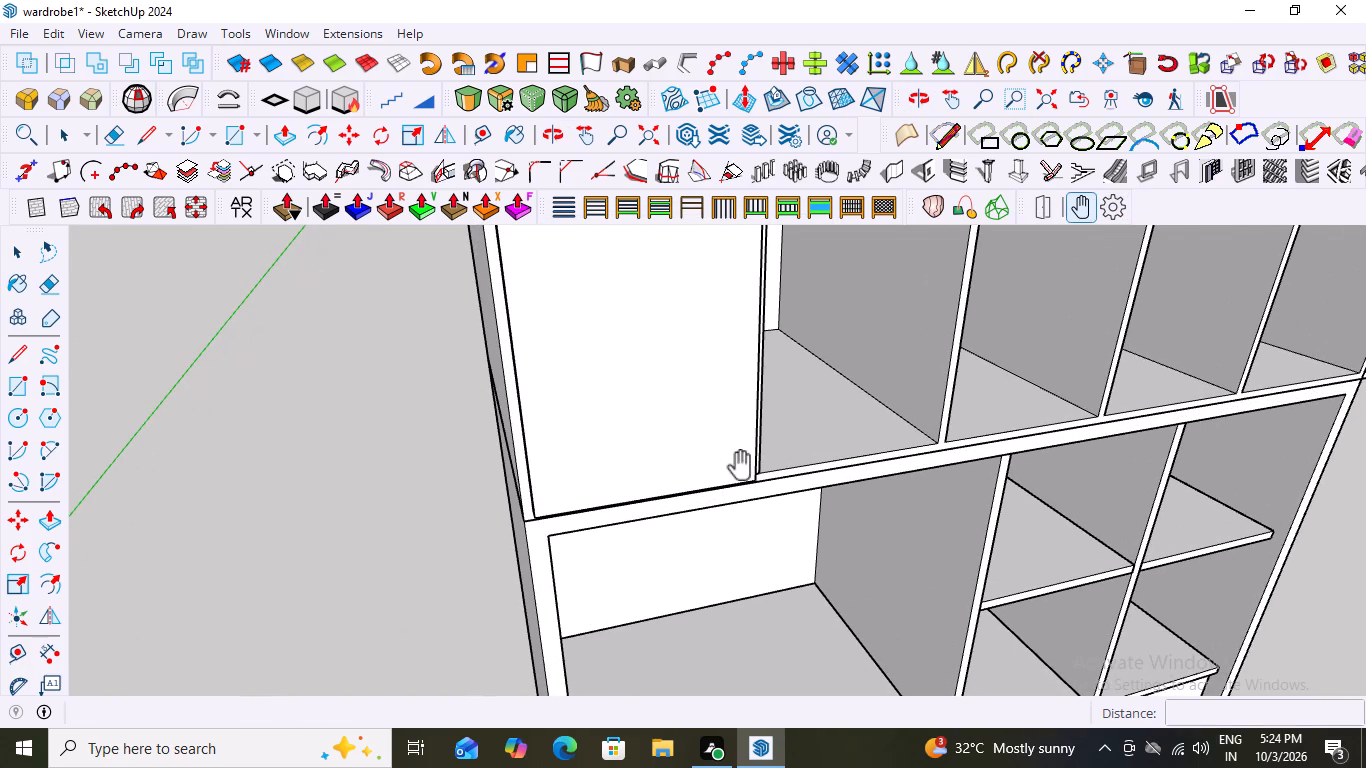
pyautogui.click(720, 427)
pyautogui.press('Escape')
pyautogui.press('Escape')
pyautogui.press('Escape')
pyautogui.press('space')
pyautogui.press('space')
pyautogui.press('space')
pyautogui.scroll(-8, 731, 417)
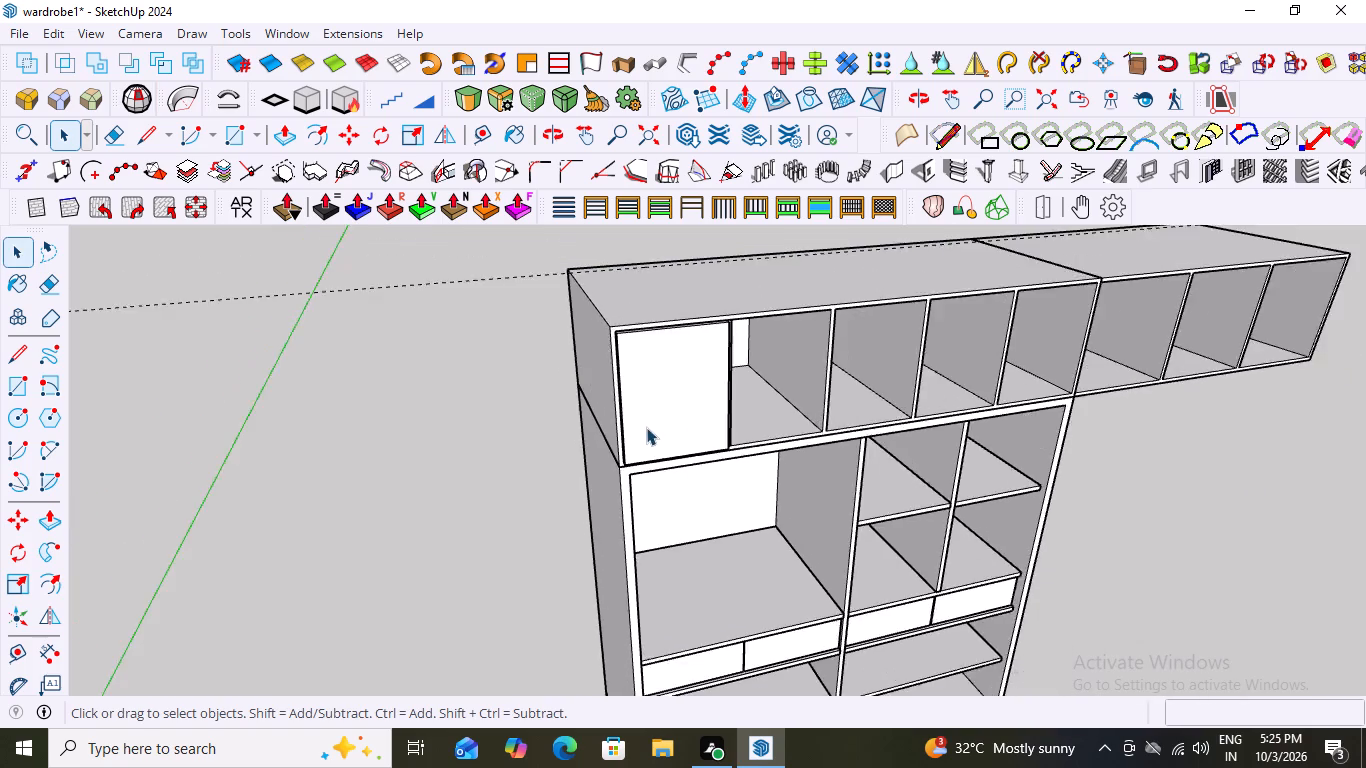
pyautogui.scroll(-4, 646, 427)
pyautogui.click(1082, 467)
# Inside the outer shutter group, set the nested shutter group's joint type to slider, with a downward vertical axis and an open position.
pyautogui.moveTo(724, 423); pyautogui.dragTo(401, 368, button='middle')
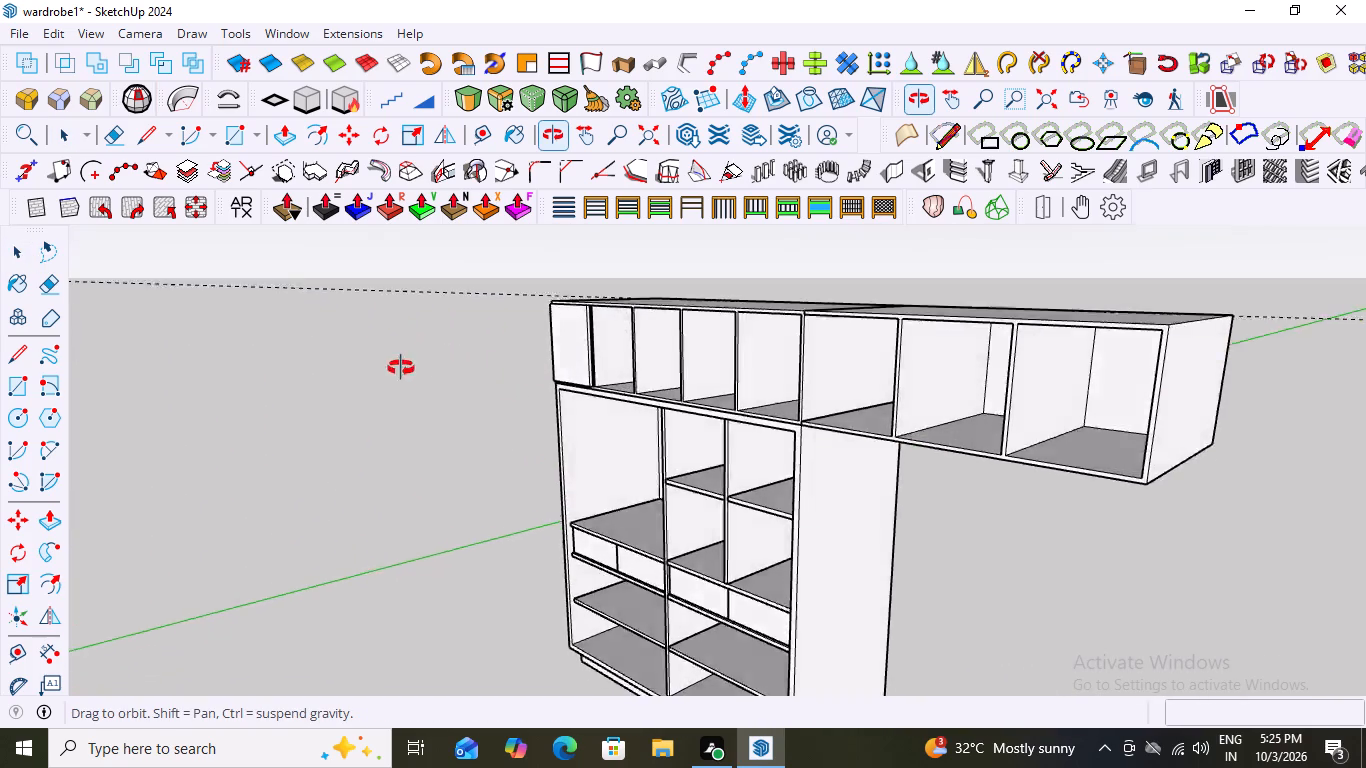
pyautogui.moveTo(401, 368); pyautogui.dragTo(487, 388, button='middle')
pyautogui.scroll(15, 539, 376)
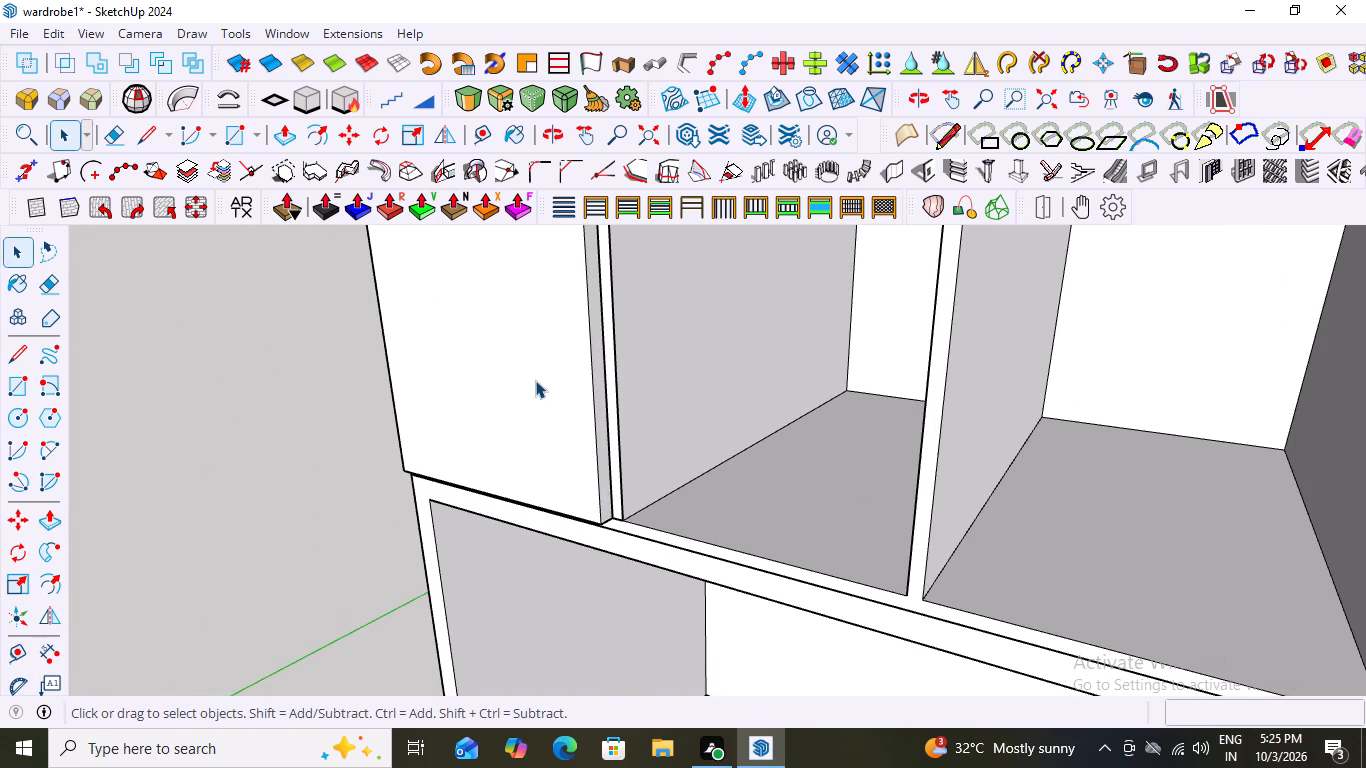
pyautogui.click(538, 379)
pyautogui.doubleClick(538, 379)
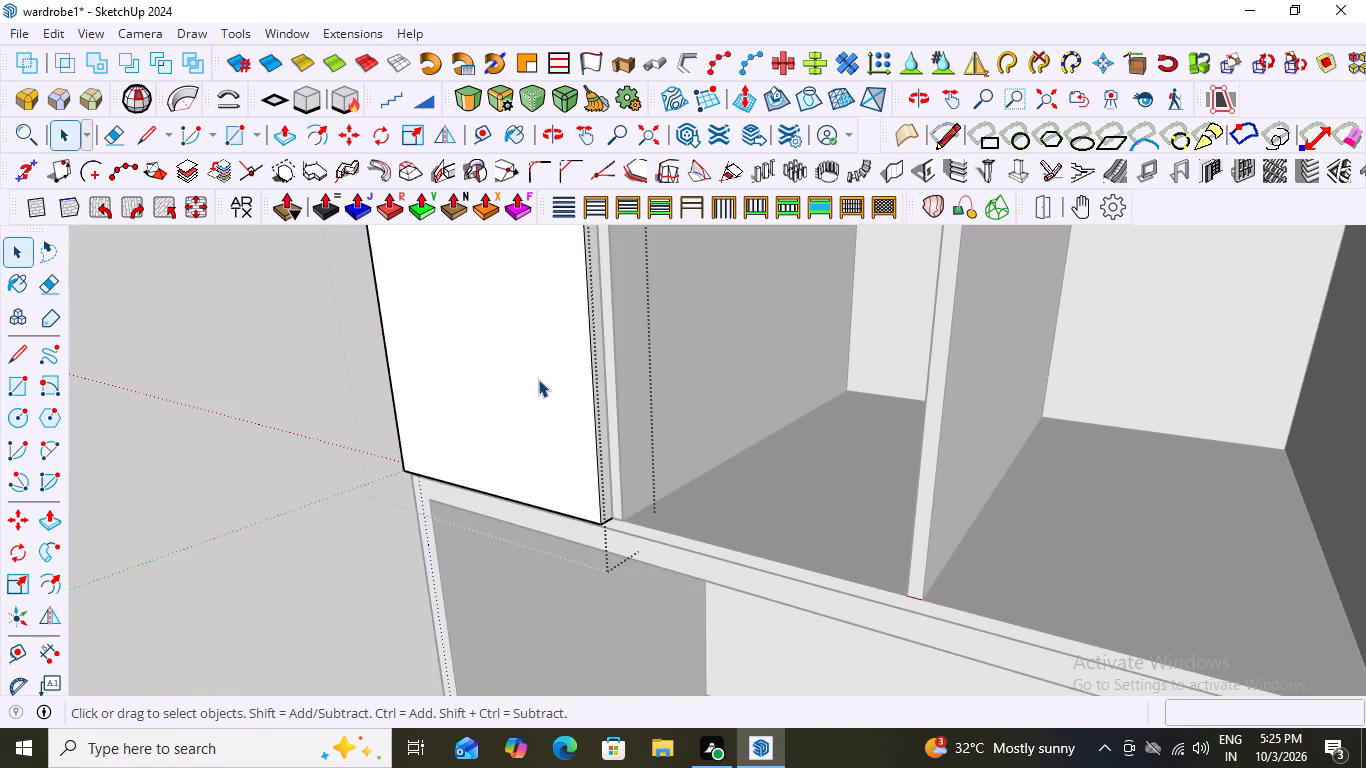
pyautogui.click(538, 379)
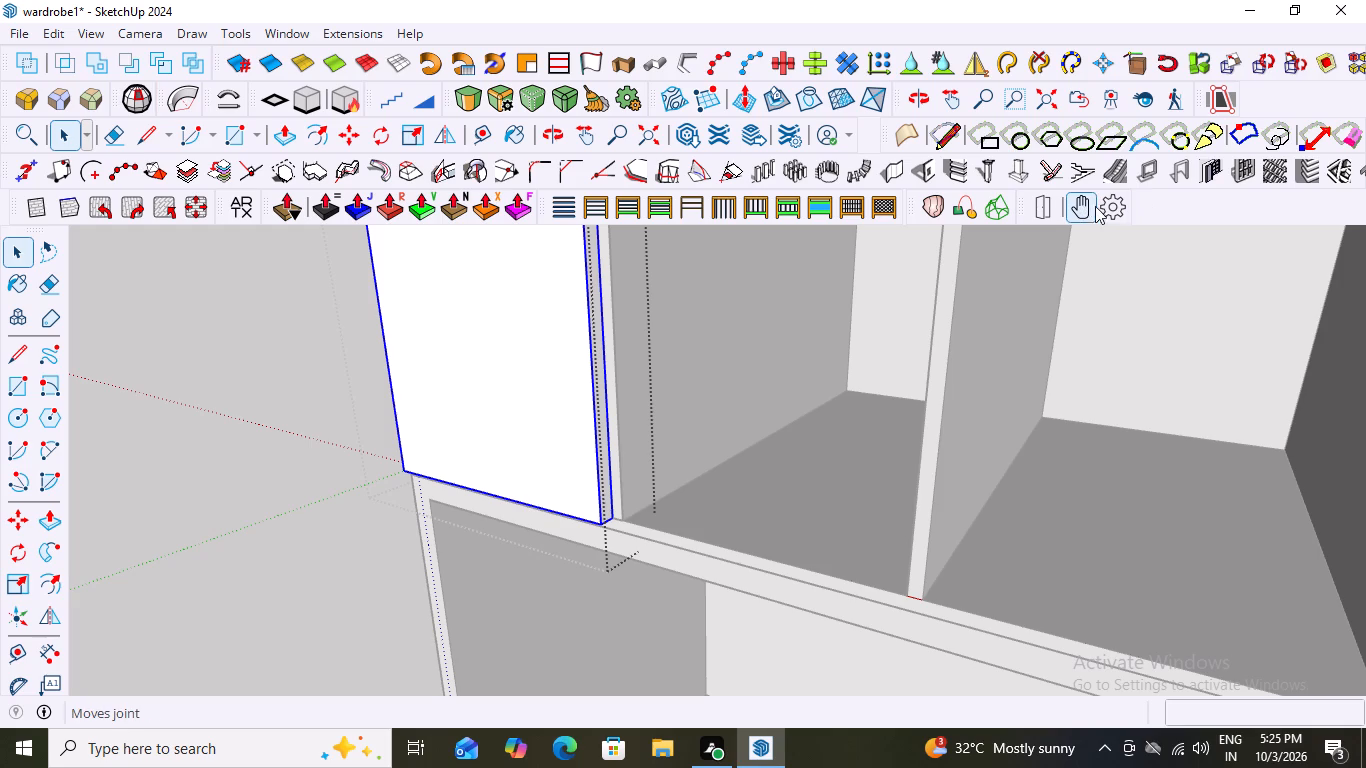
pyautogui.click(1108, 210)
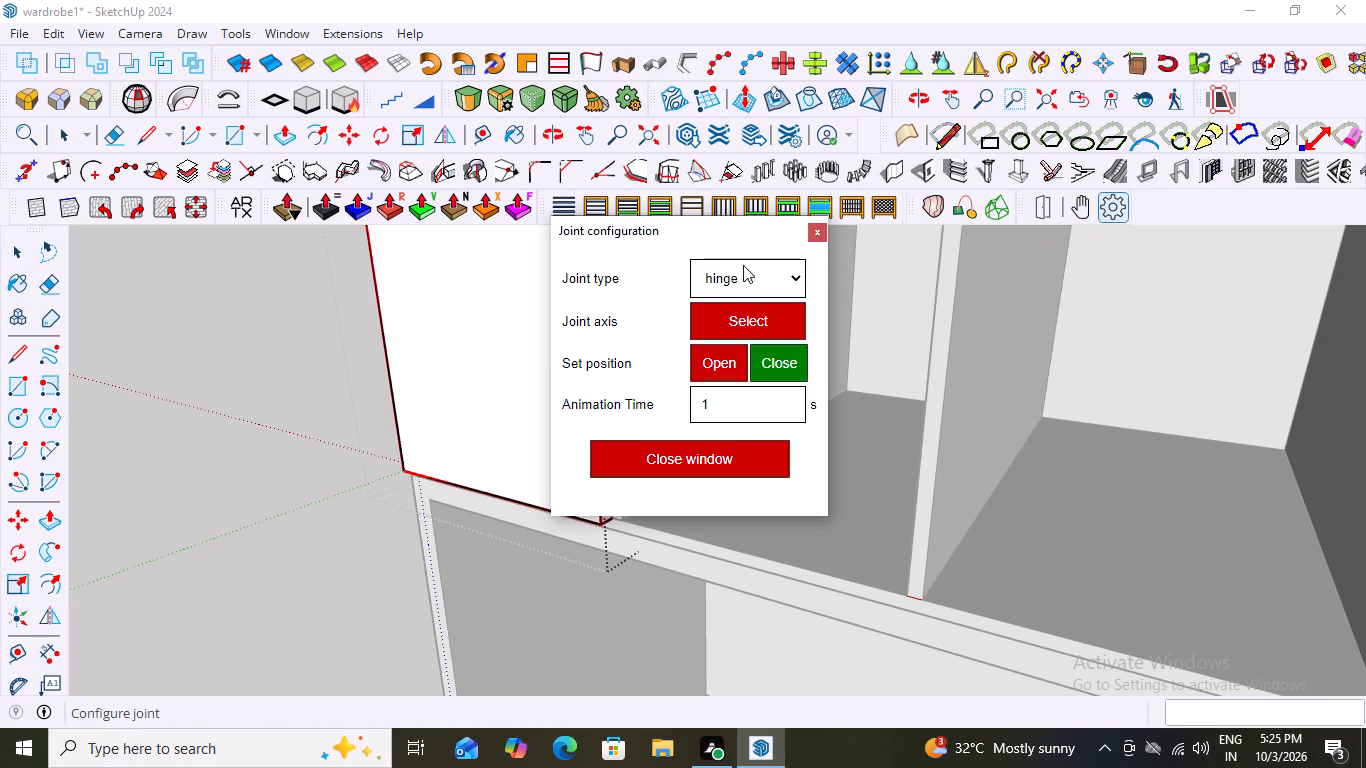
pyautogui.click(797, 274)
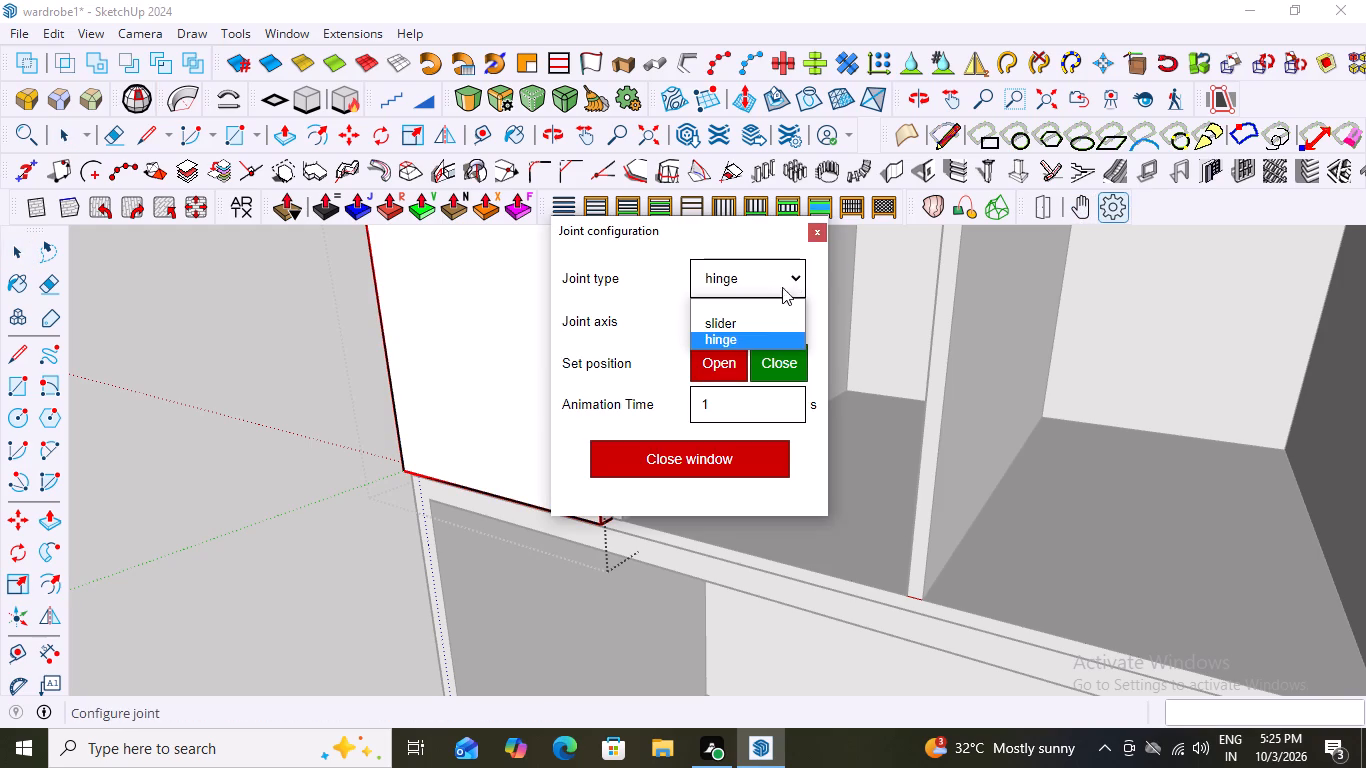
pyautogui.click(747, 324)
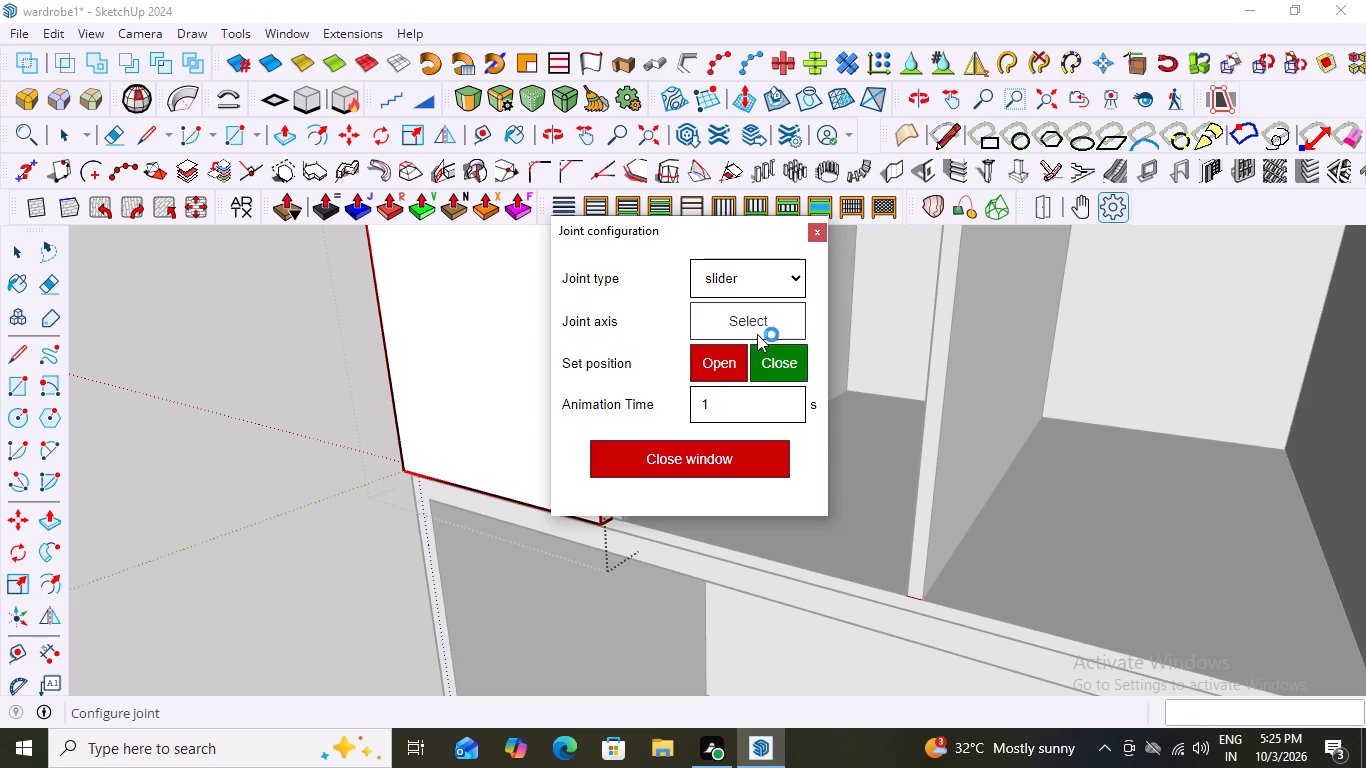
pyautogui.click(757, 326)
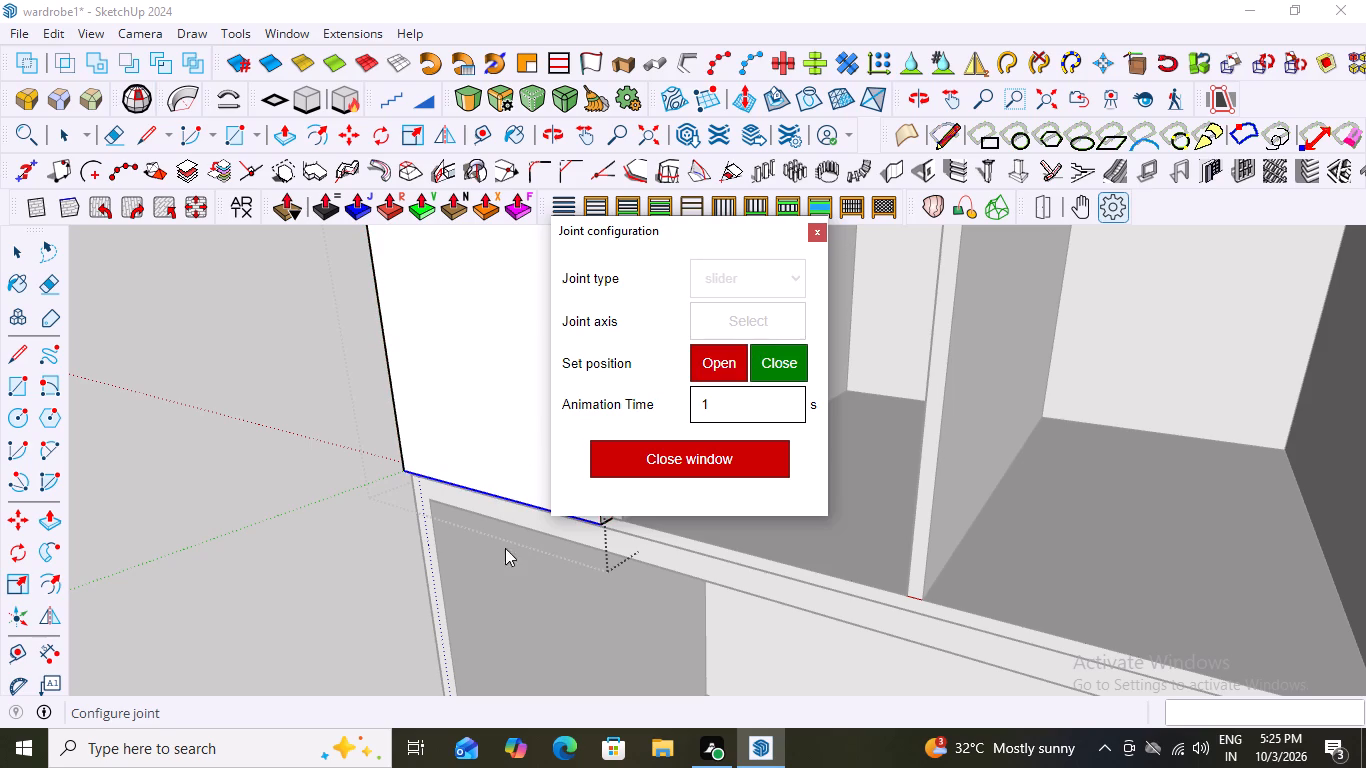
pyautogui.click(404, 470)
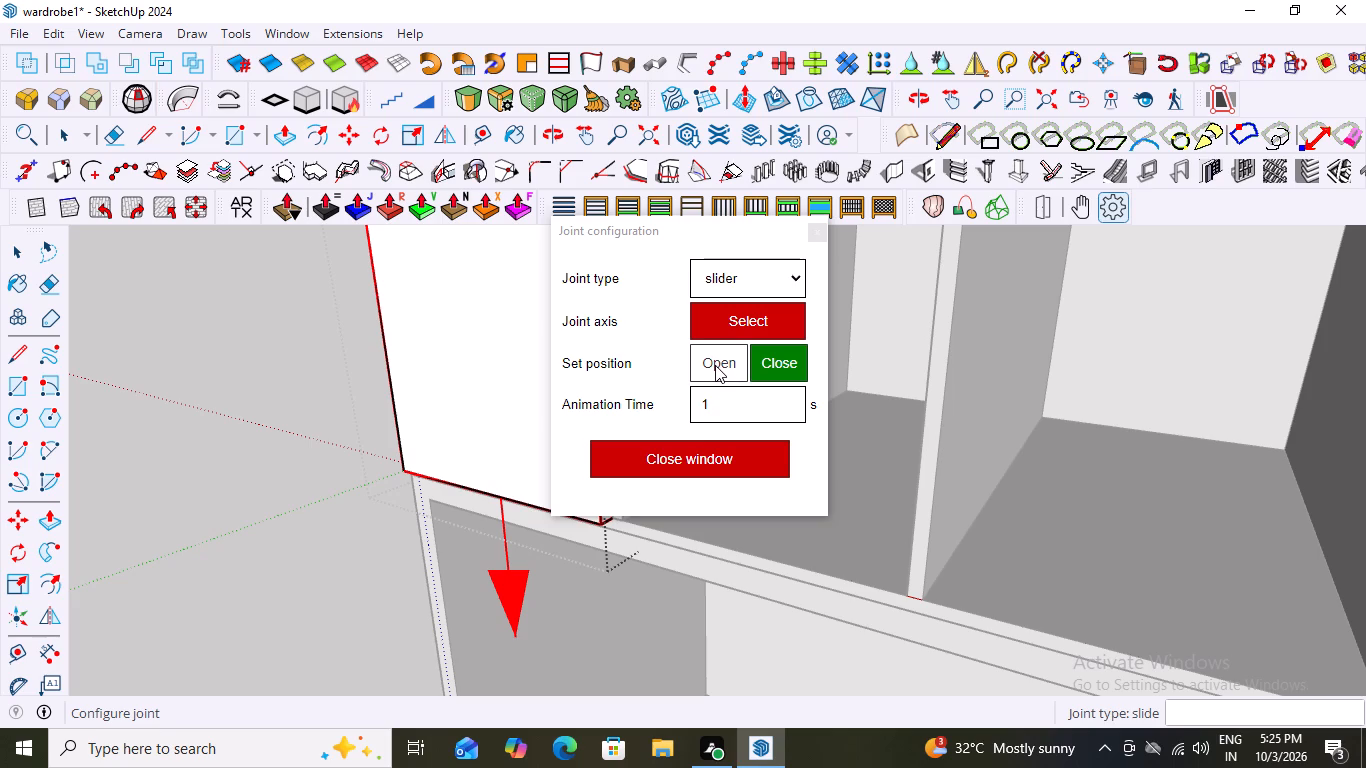
pyautogui.click(715, 365)
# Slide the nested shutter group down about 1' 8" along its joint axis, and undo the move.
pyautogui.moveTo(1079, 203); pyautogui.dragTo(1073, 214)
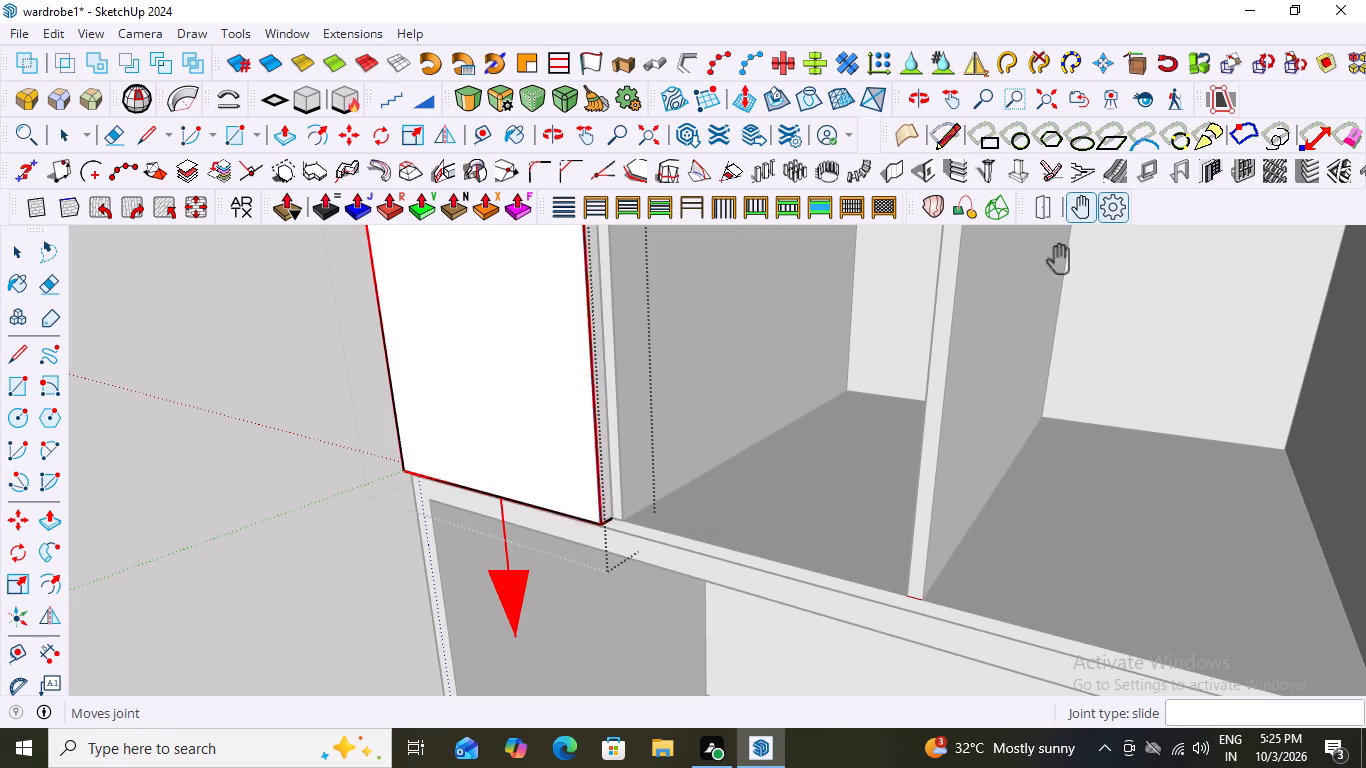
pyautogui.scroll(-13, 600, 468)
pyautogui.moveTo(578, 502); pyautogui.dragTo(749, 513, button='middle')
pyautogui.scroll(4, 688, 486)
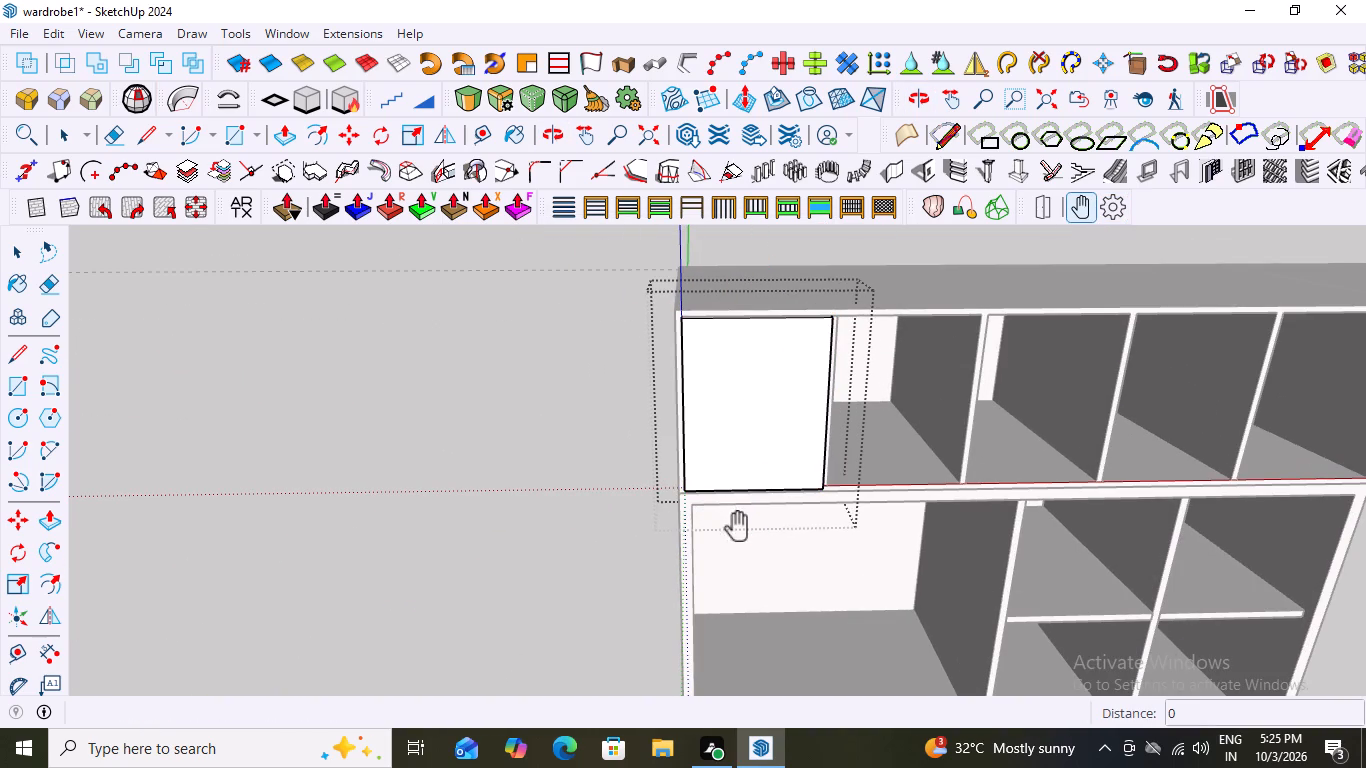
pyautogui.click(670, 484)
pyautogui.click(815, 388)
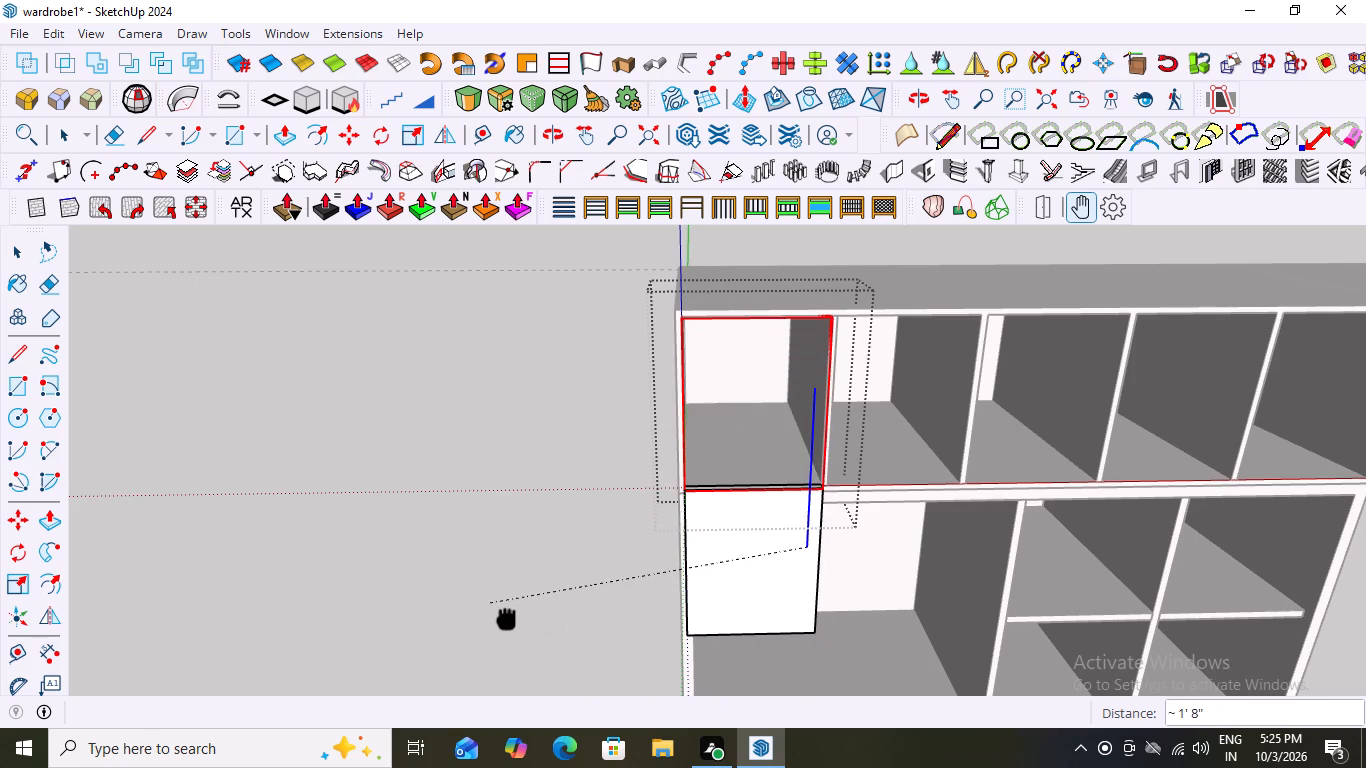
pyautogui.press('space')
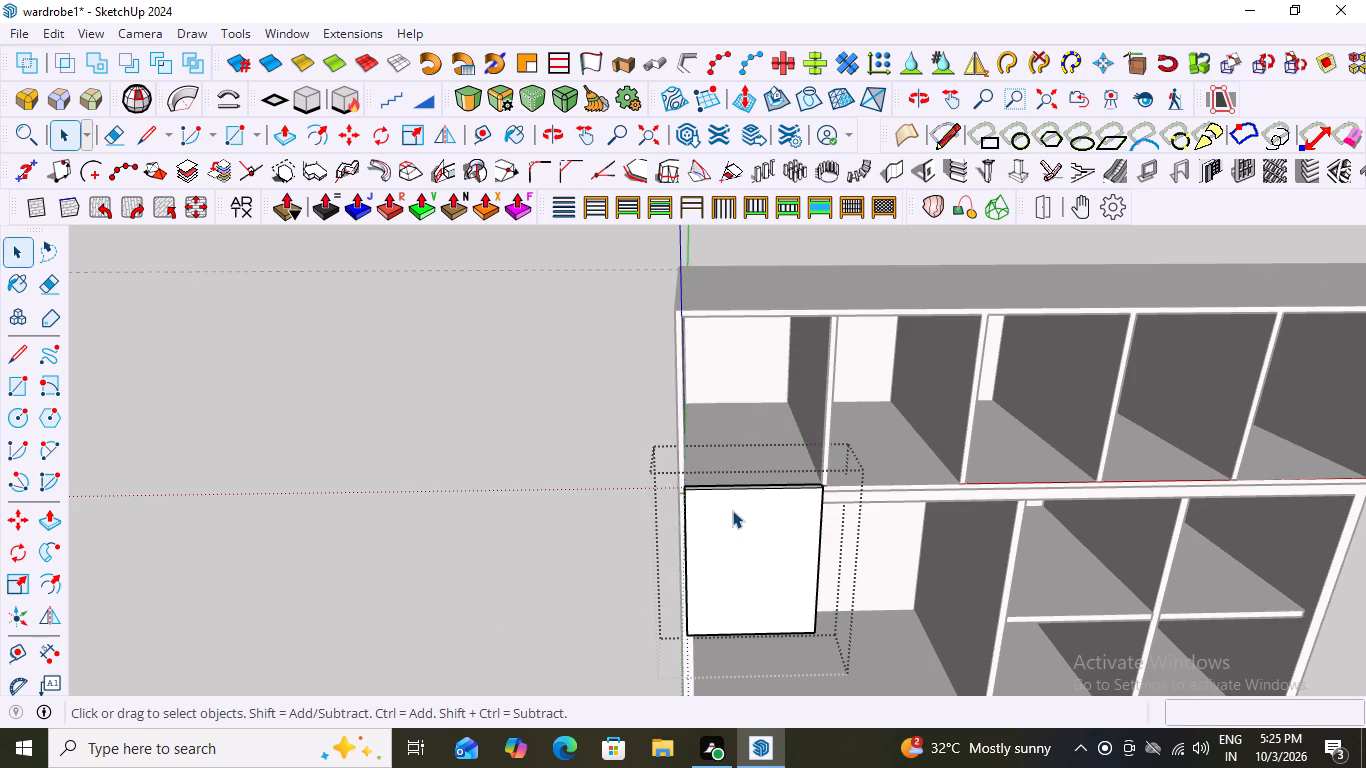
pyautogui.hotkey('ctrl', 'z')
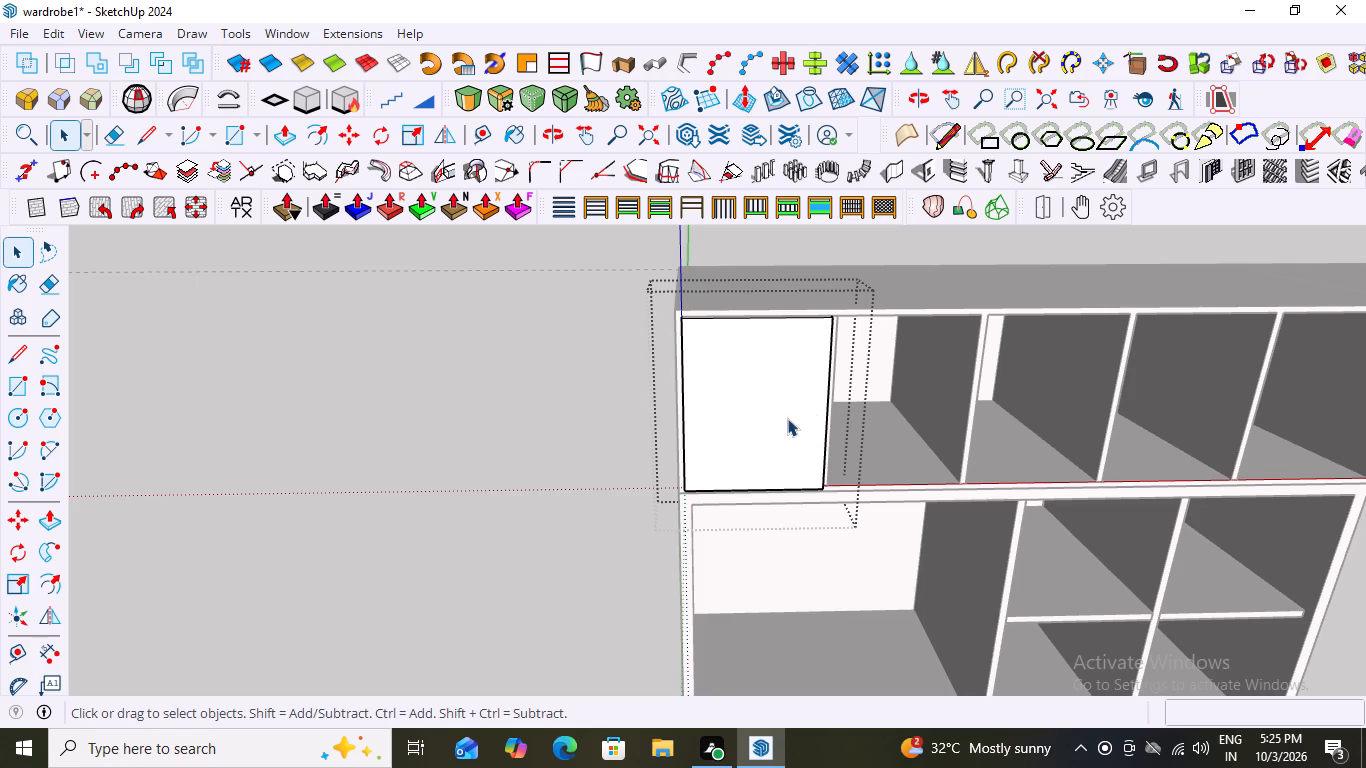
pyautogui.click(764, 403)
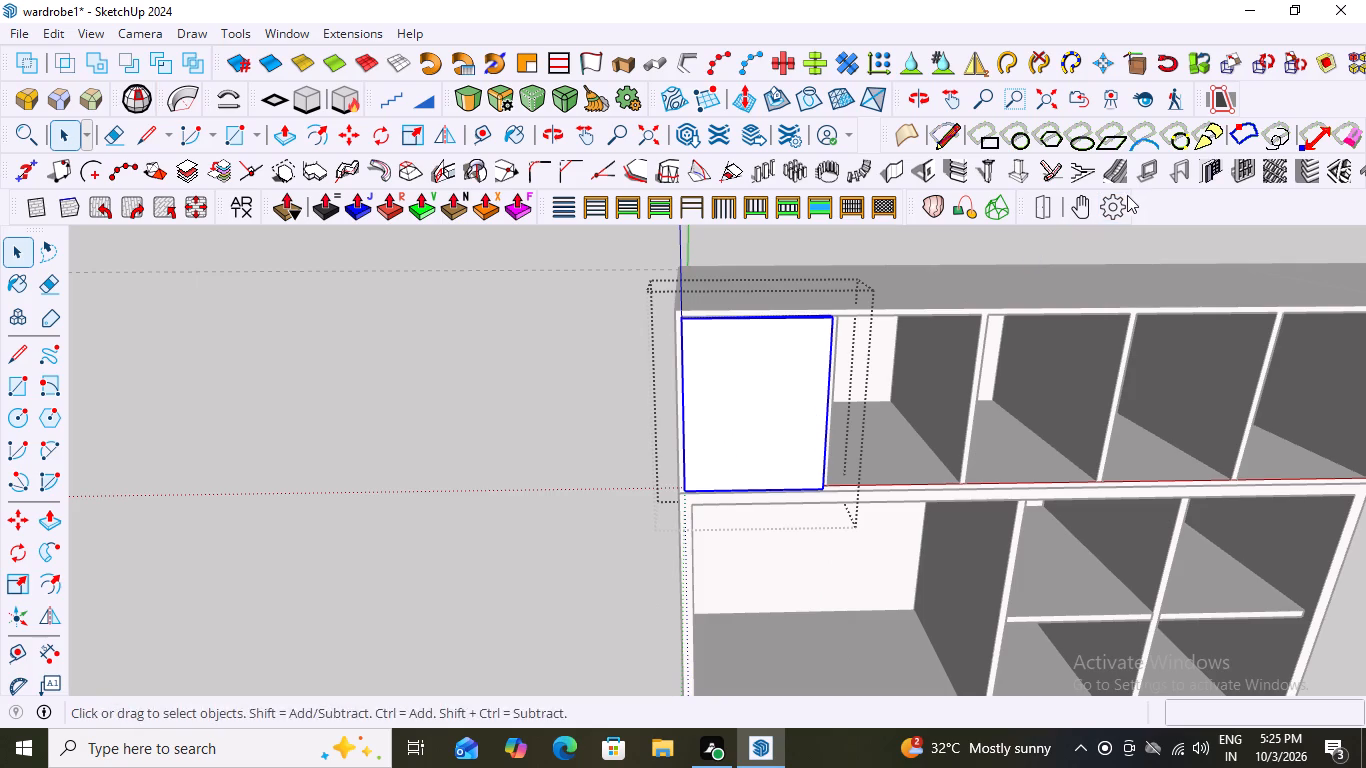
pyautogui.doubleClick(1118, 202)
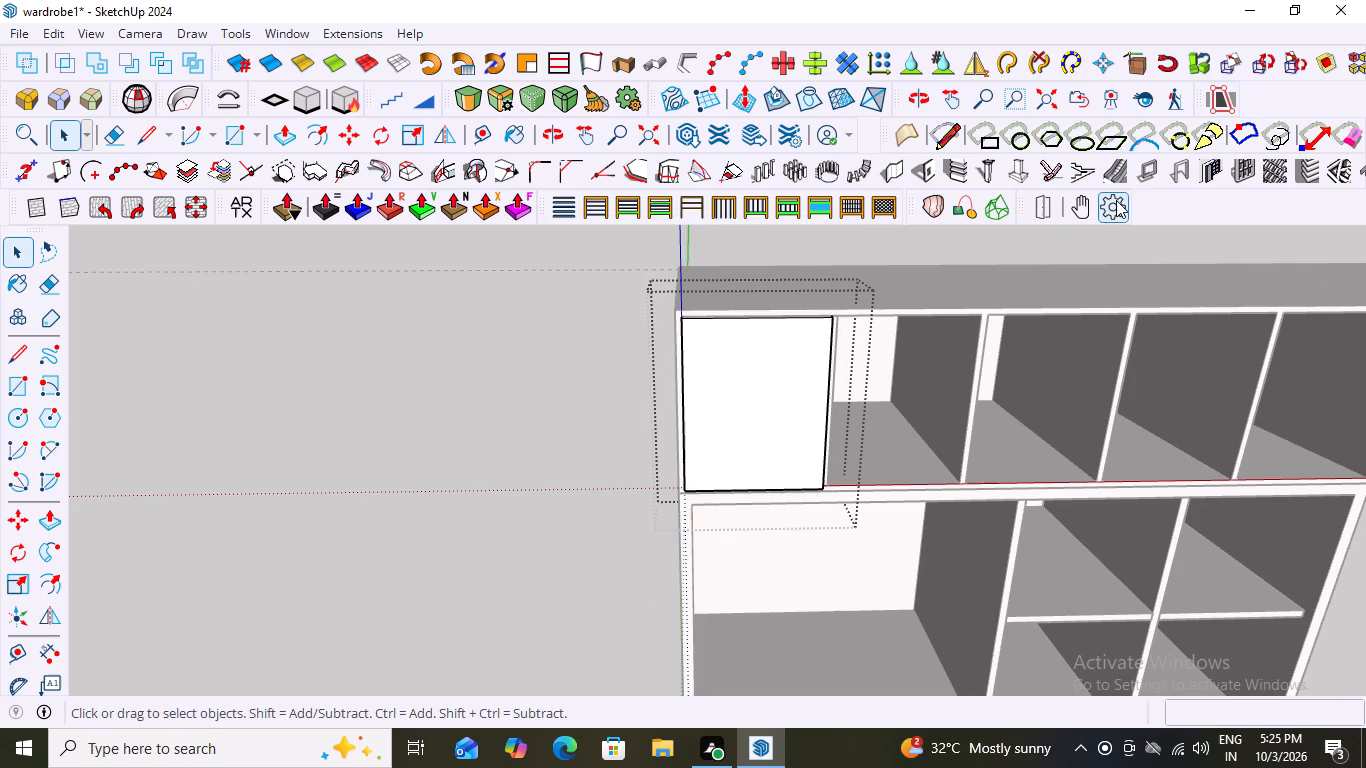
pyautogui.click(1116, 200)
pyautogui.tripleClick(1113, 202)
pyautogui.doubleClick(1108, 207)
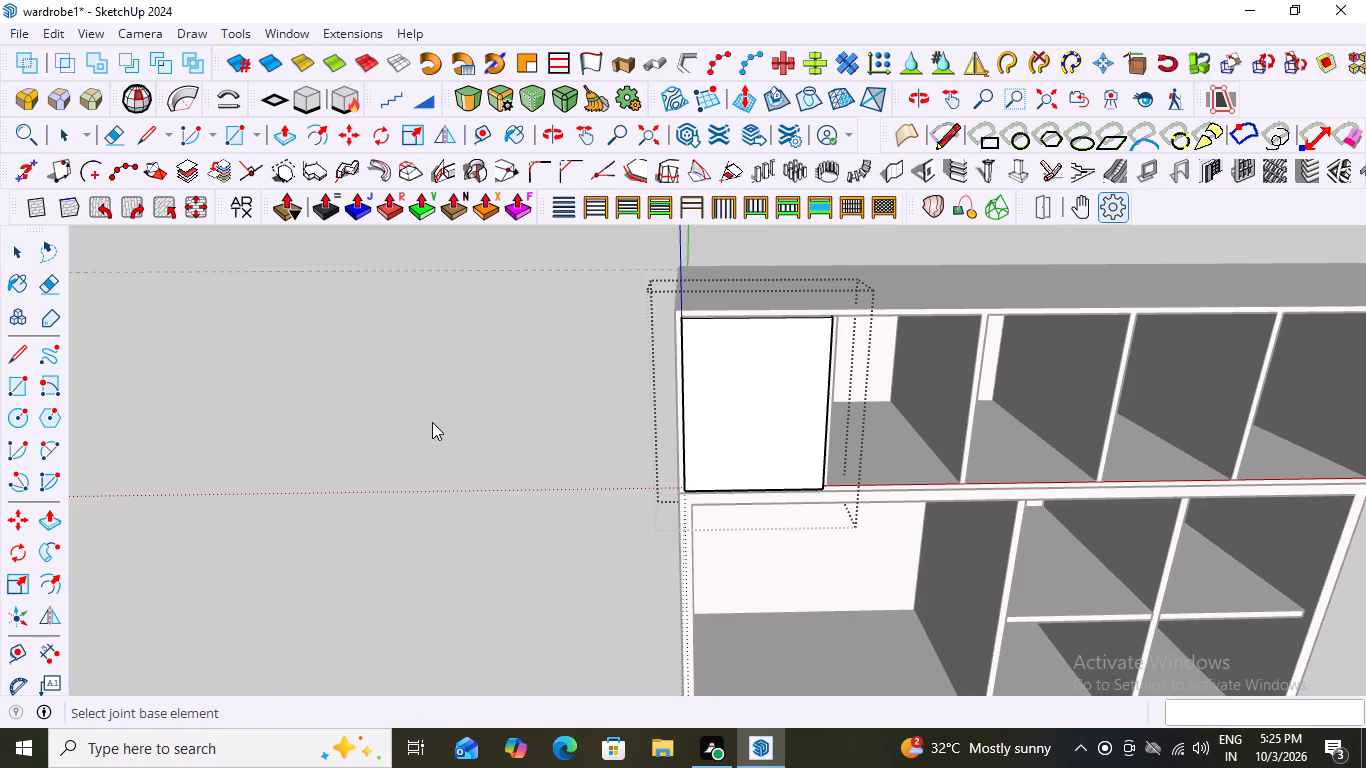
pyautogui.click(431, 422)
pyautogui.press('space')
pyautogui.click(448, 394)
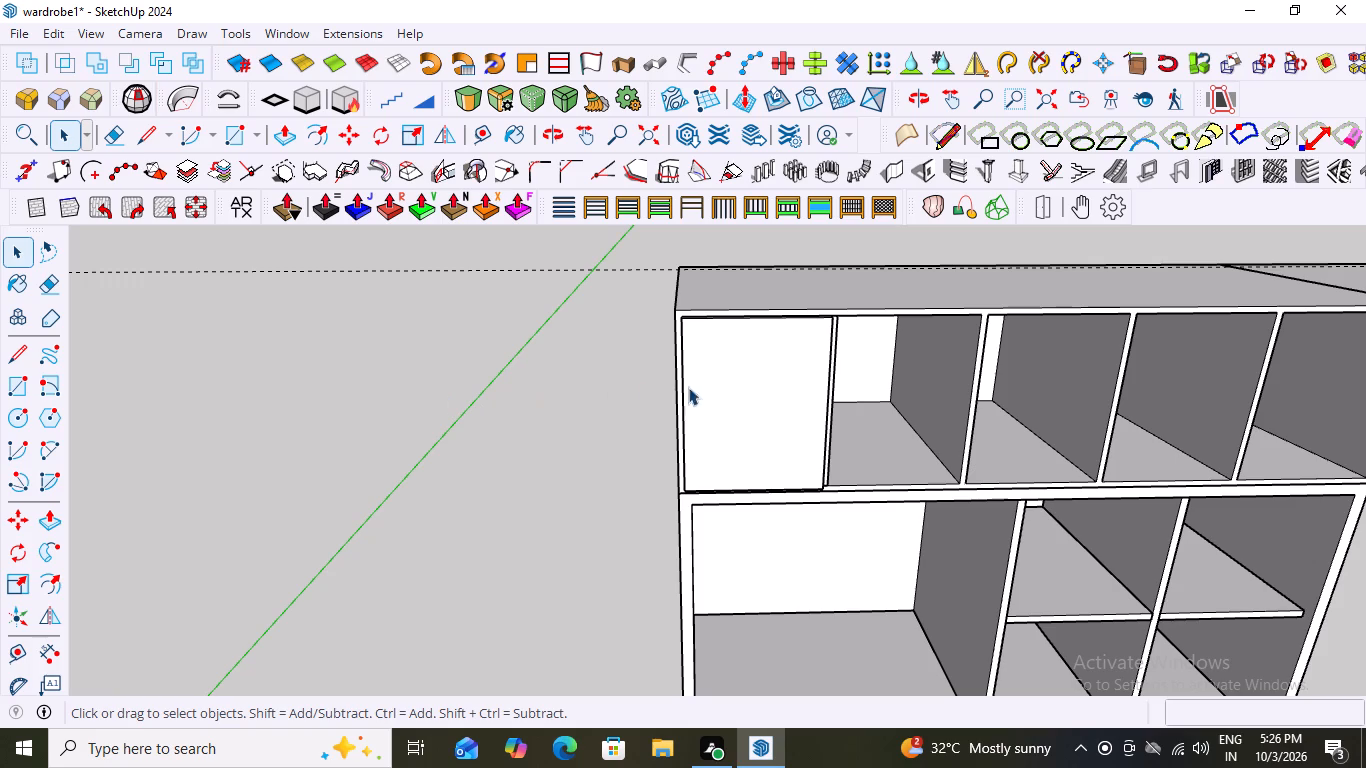
# Pick the outermost loft shutter group's top edge as its hinge axis and set its joint position to open.
pyautogui.click(718, 389)
pyautogui.click(1118, 210)
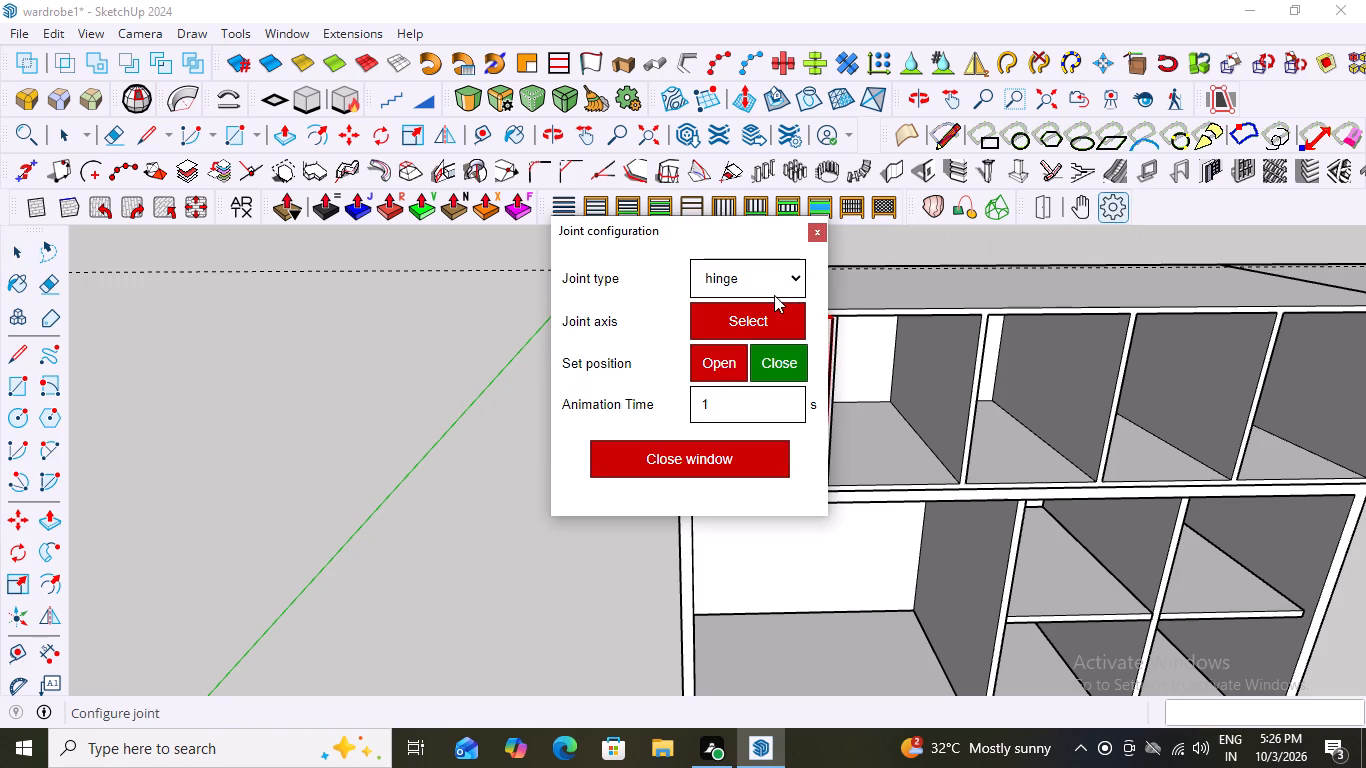
pyautogui.click(765, 320)
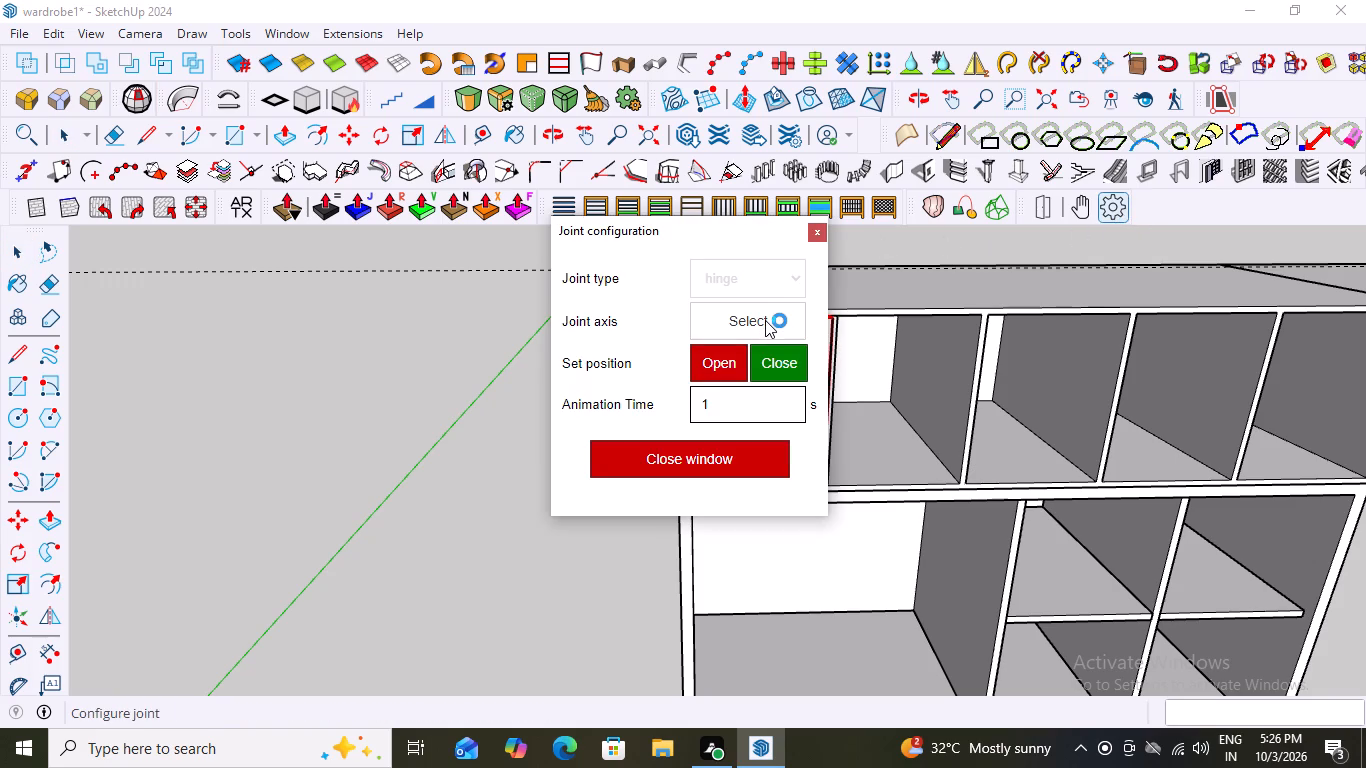
pyautogui.scroll(-11, 804, 528)
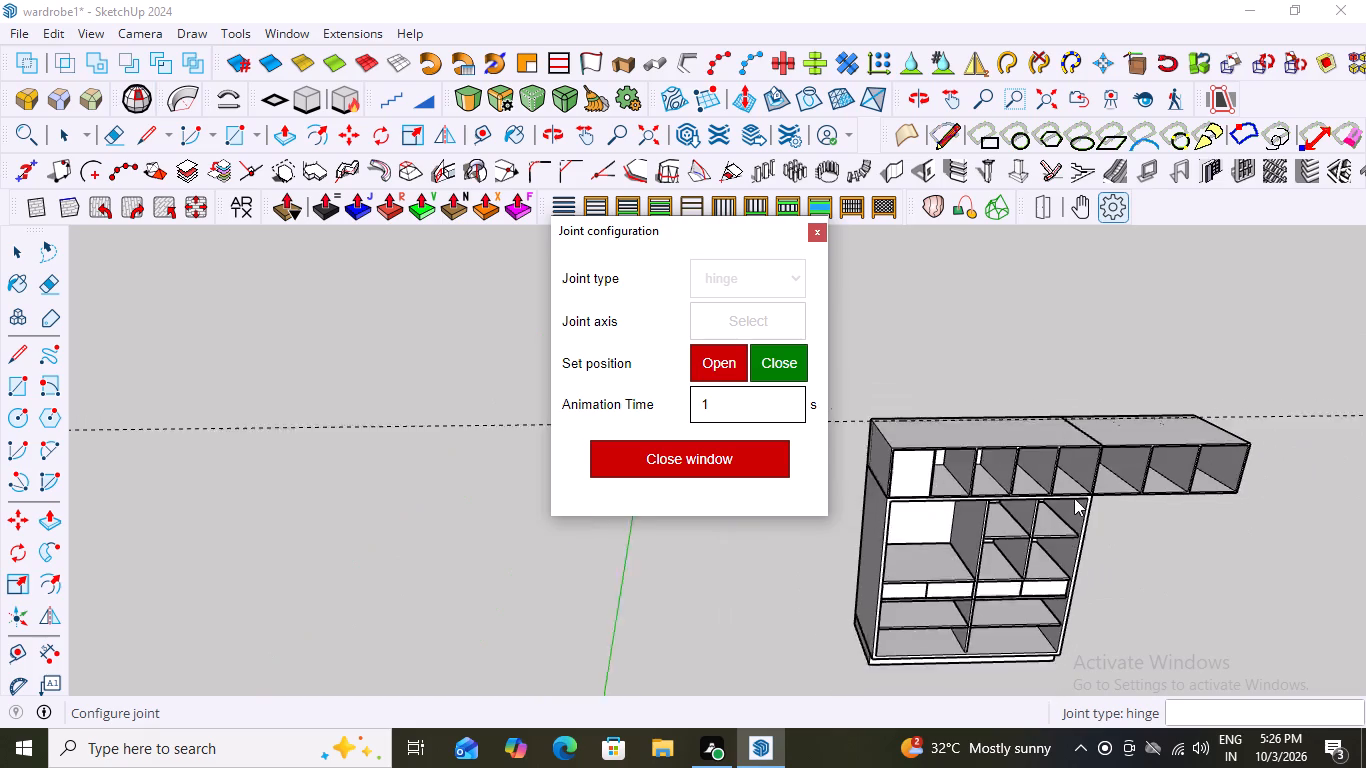
pyautogui.scroll(-5, 1074, 498)
pyautogui.scroll(17, 933, 497)
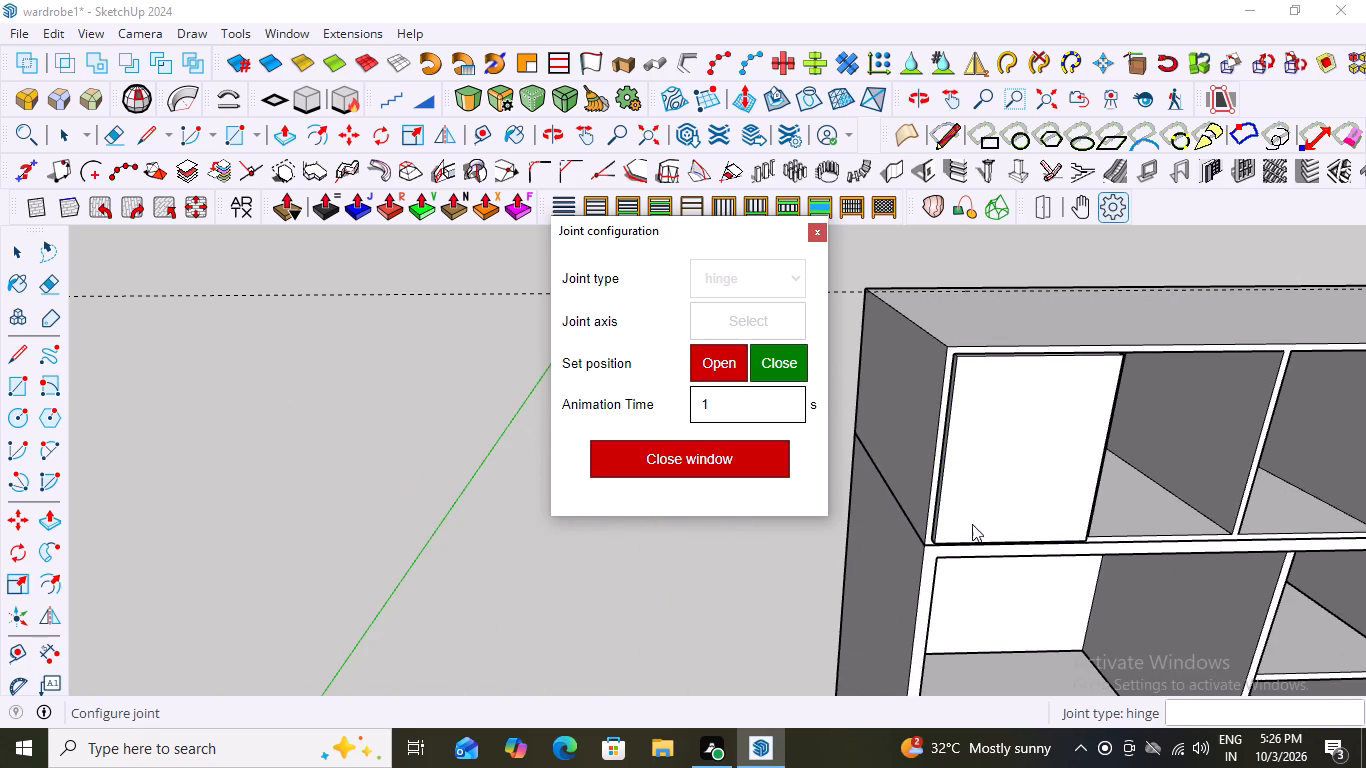
pyautogui.click(1085, 355)
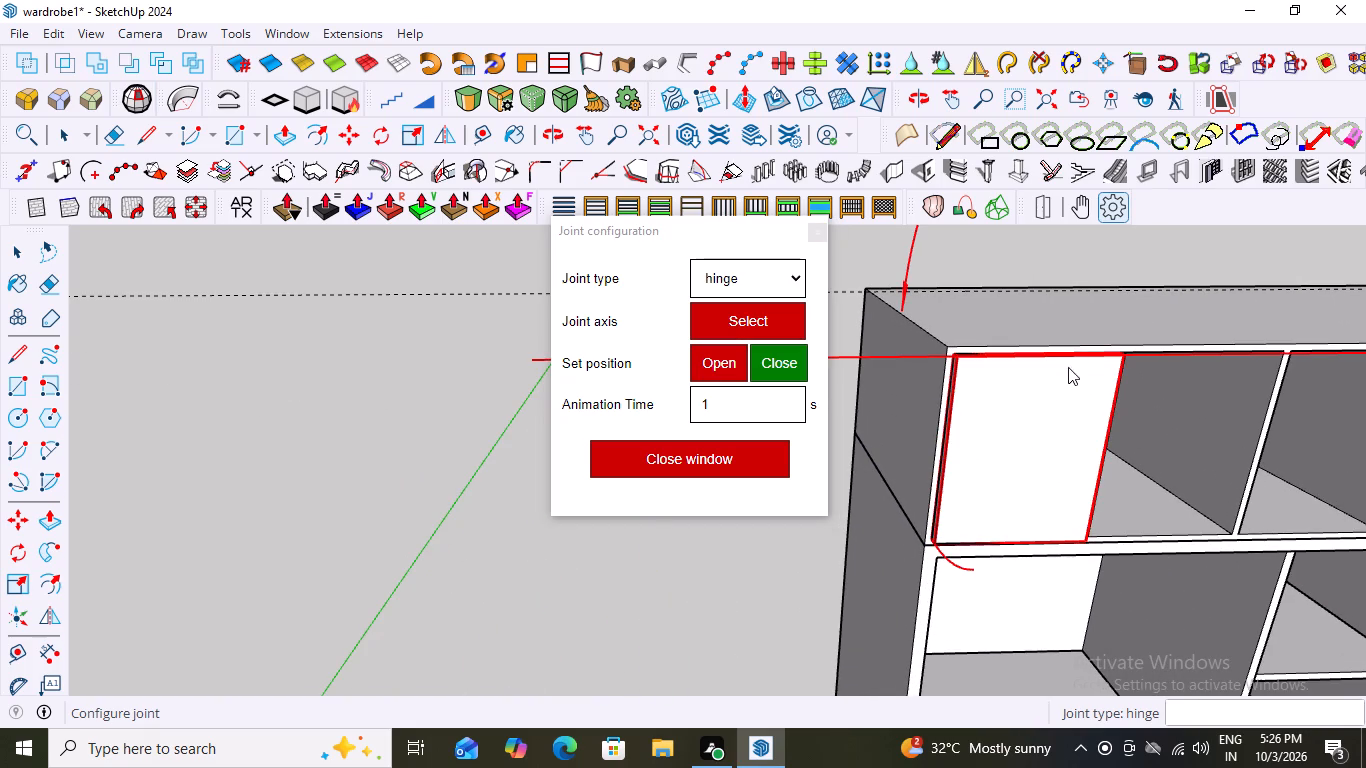
pyautogui.scroll(-9, 913, 464)
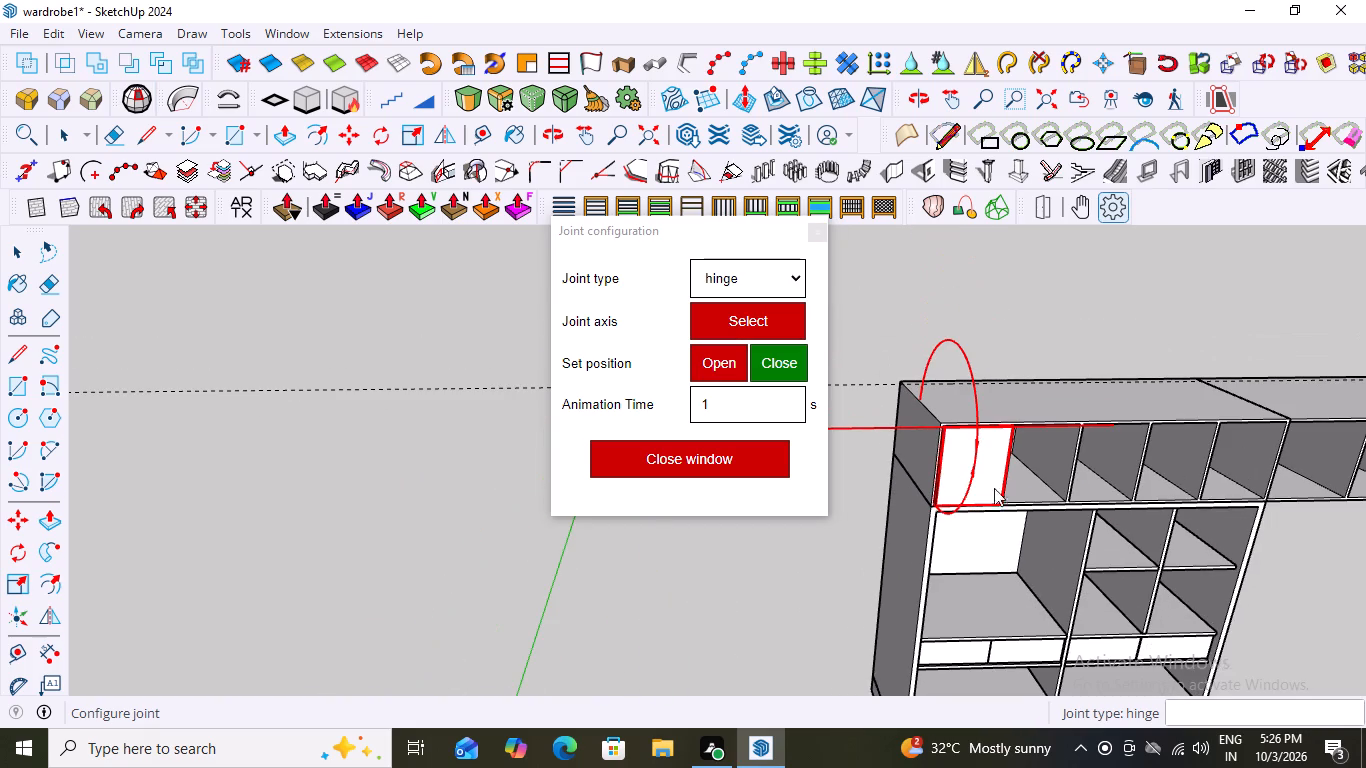
pyautogui.click(727, 365)
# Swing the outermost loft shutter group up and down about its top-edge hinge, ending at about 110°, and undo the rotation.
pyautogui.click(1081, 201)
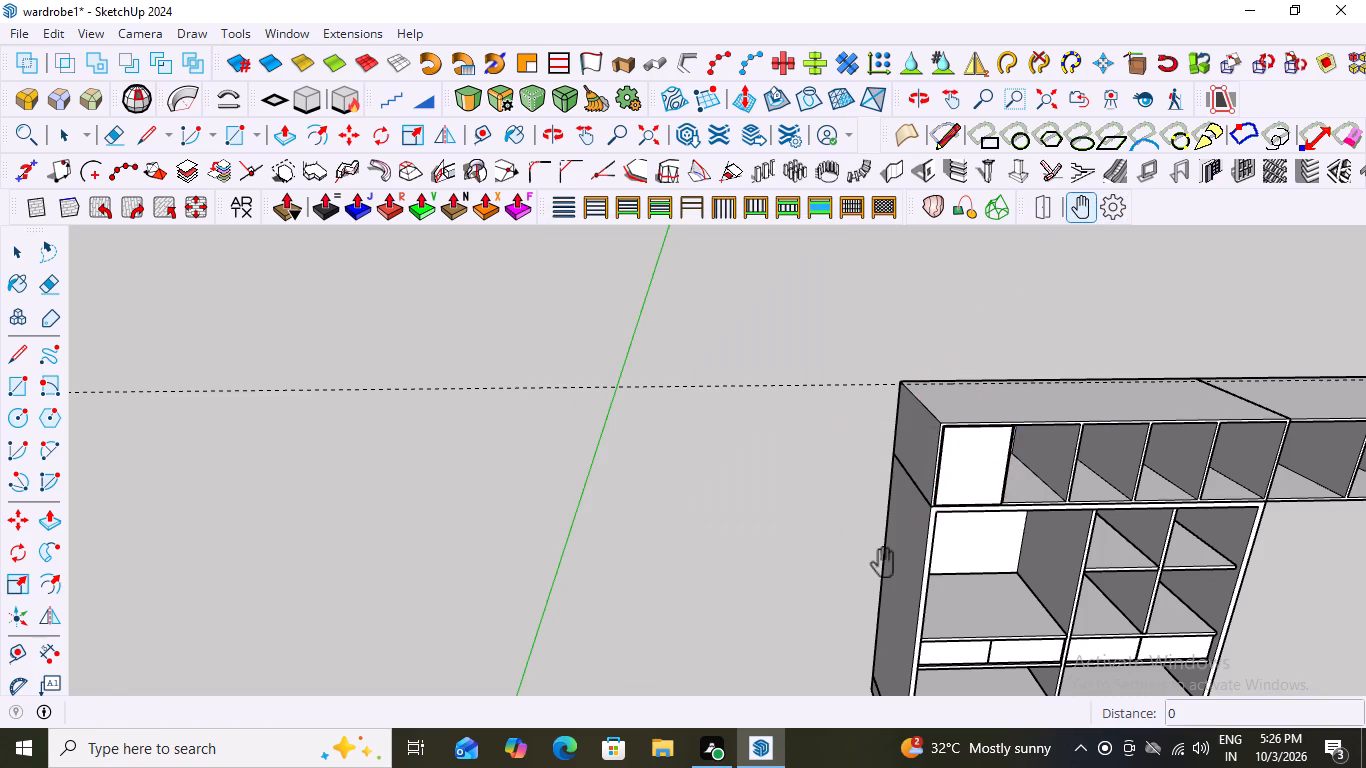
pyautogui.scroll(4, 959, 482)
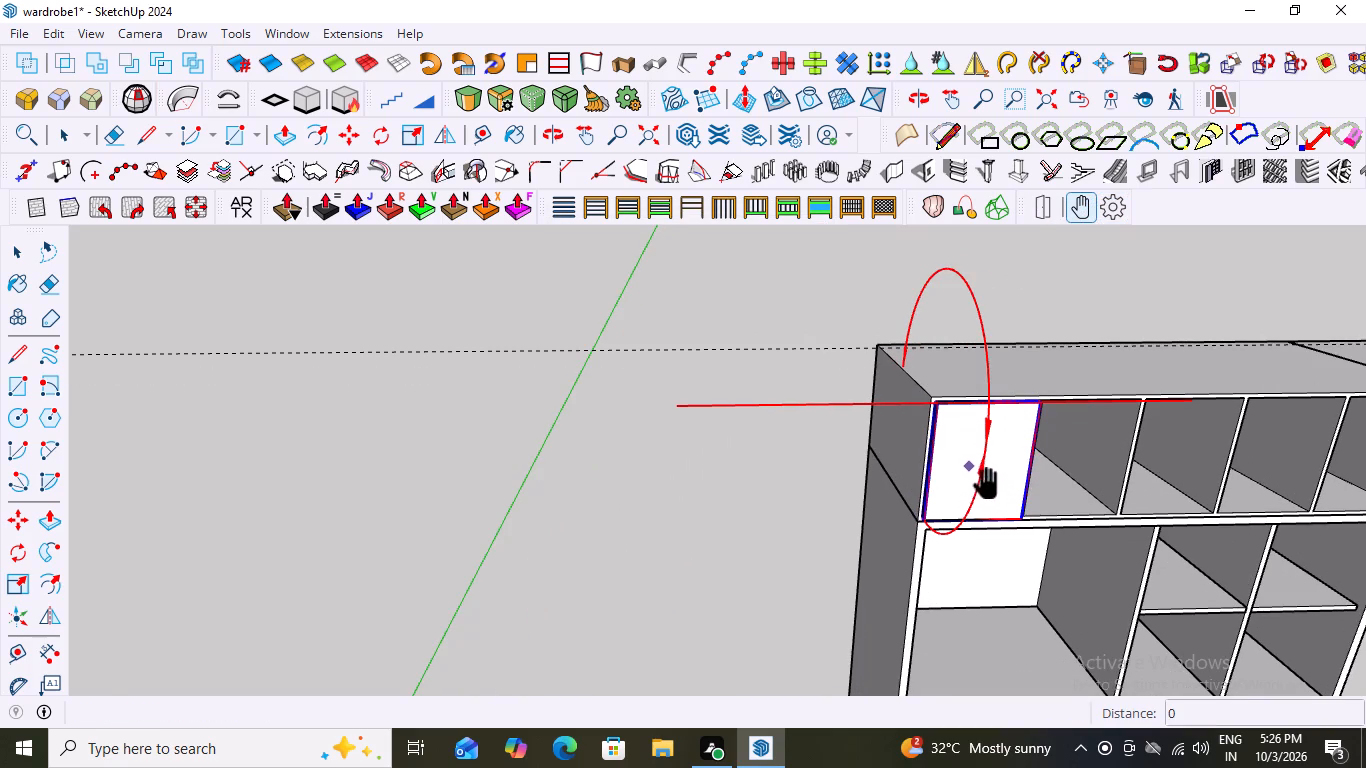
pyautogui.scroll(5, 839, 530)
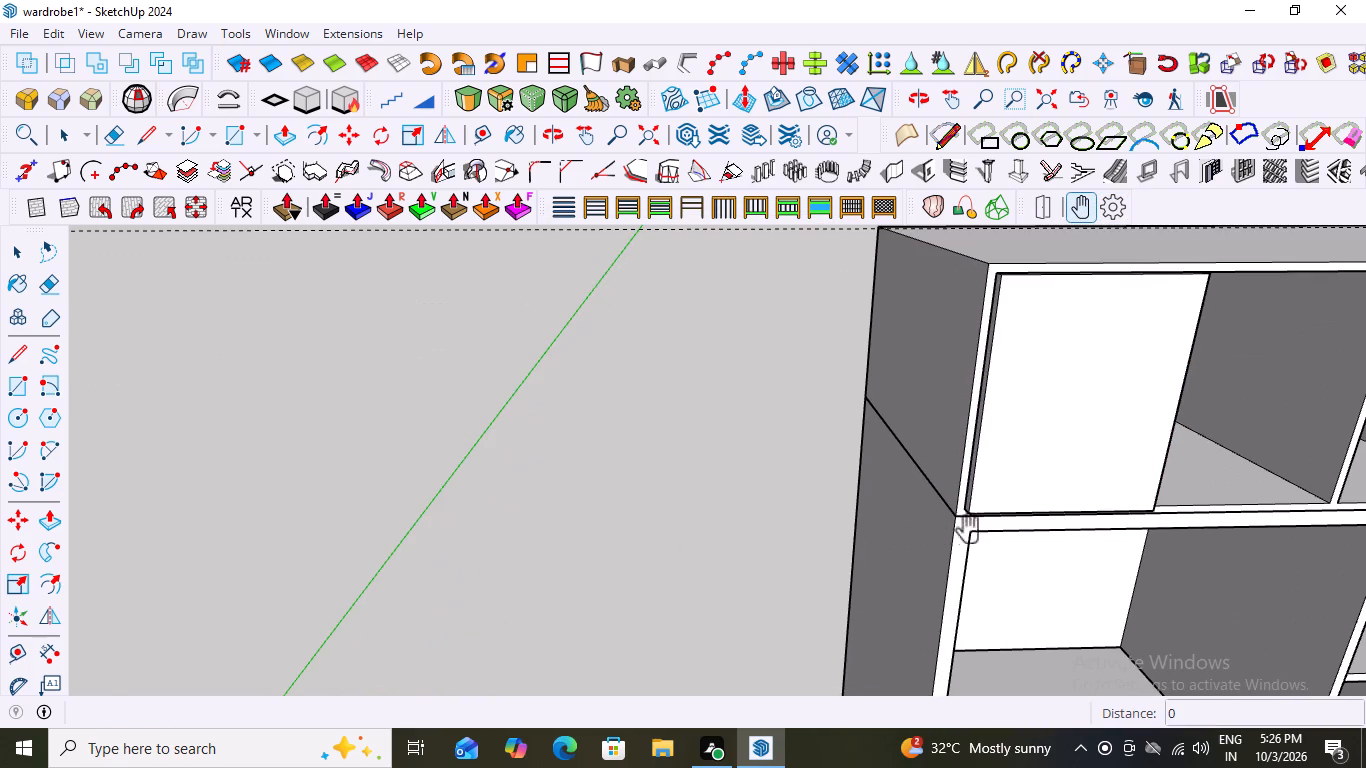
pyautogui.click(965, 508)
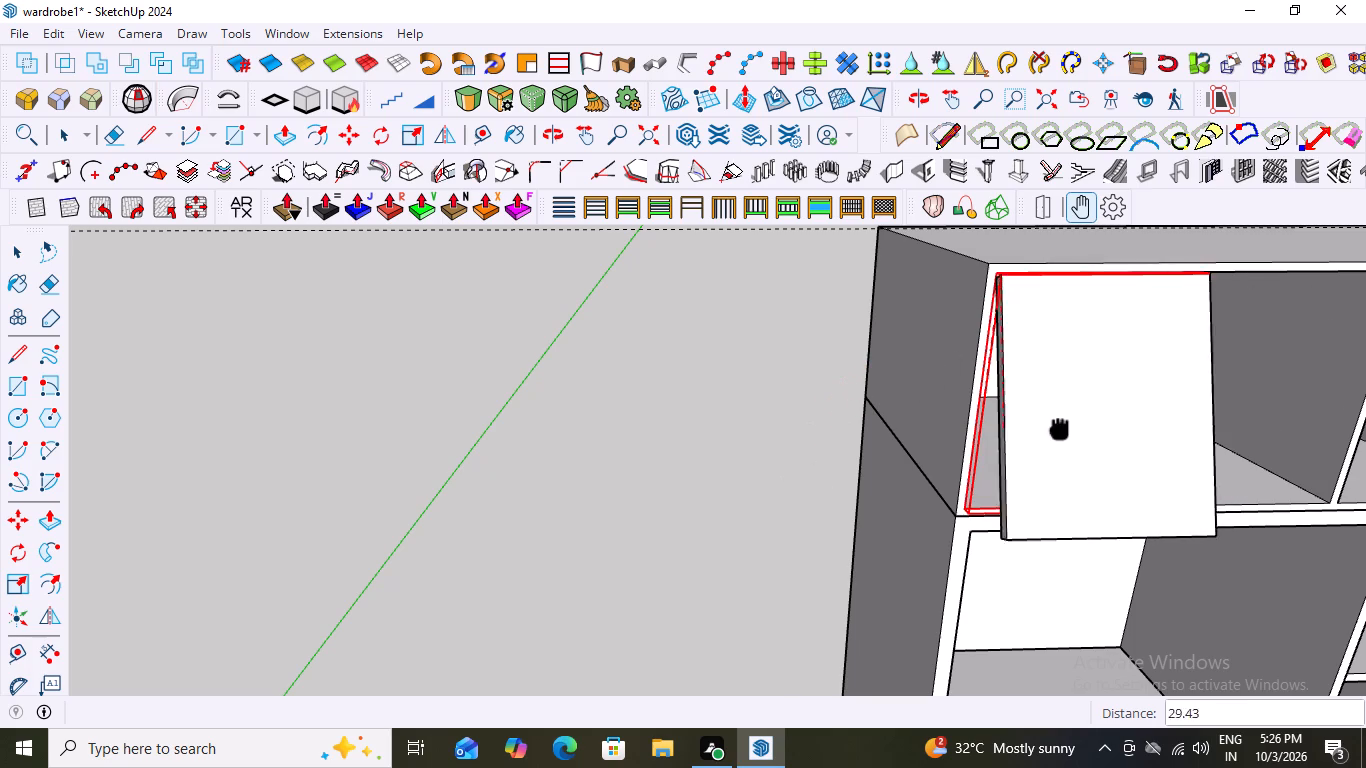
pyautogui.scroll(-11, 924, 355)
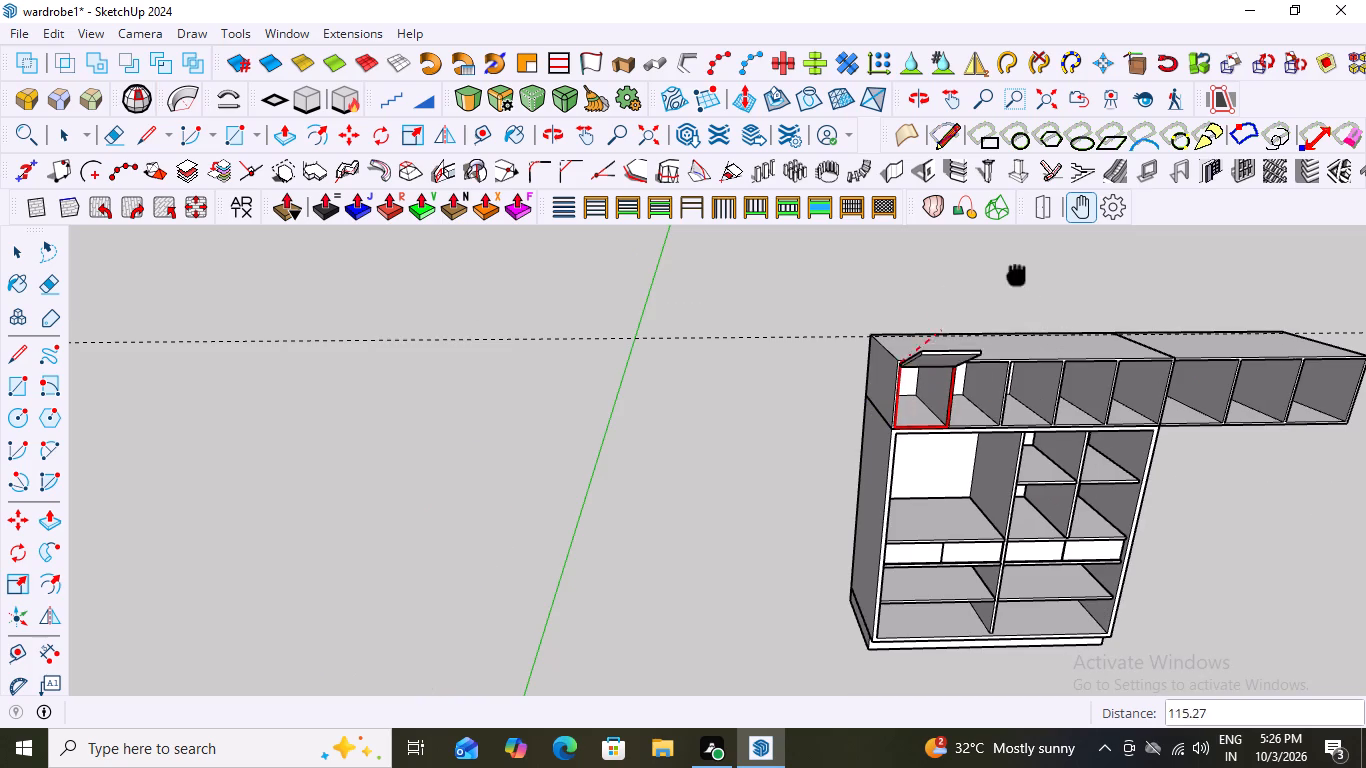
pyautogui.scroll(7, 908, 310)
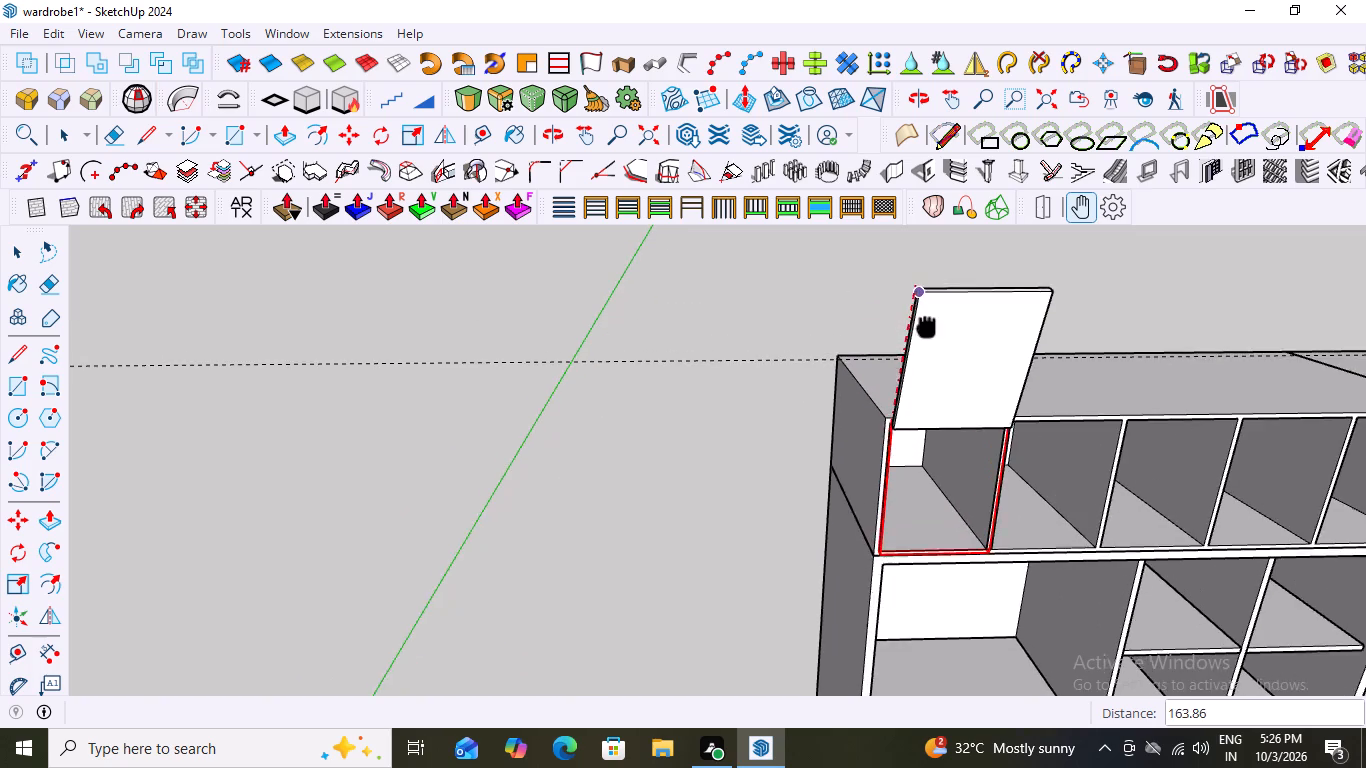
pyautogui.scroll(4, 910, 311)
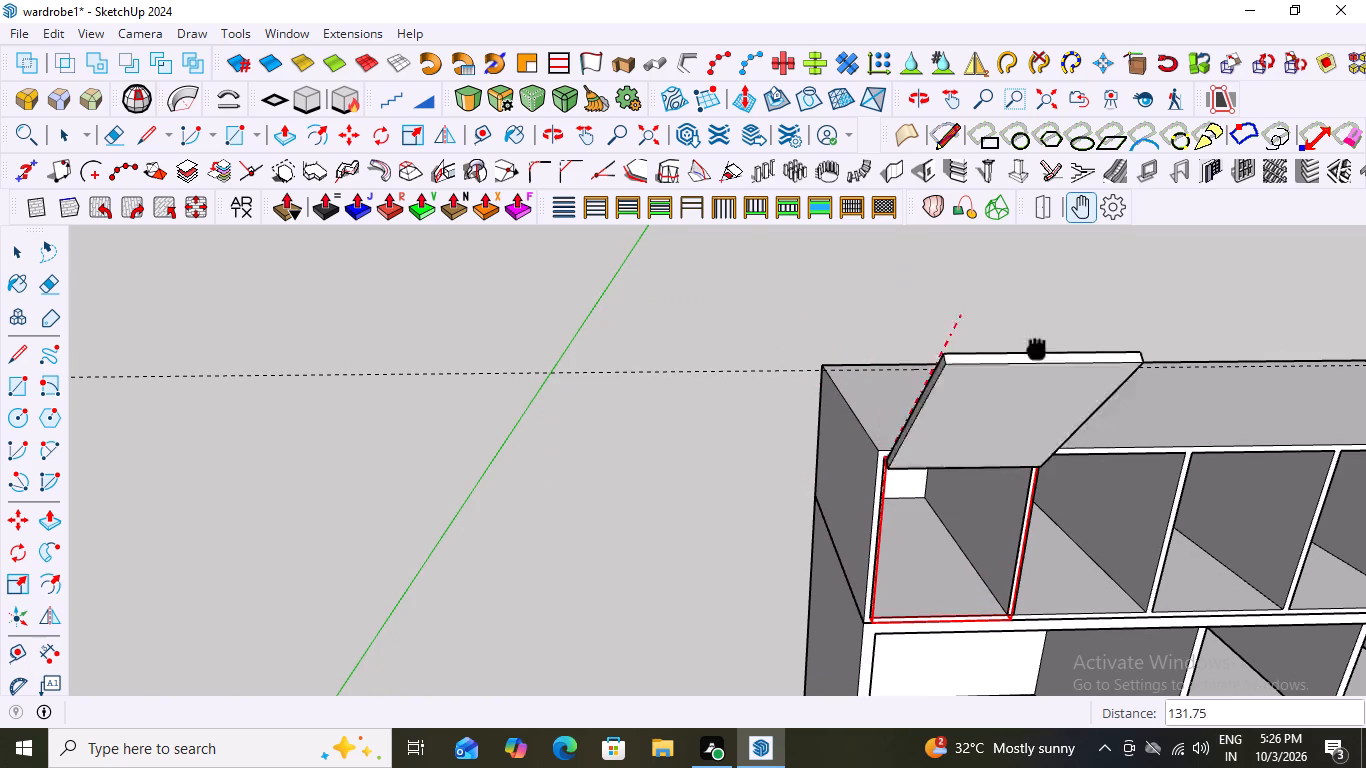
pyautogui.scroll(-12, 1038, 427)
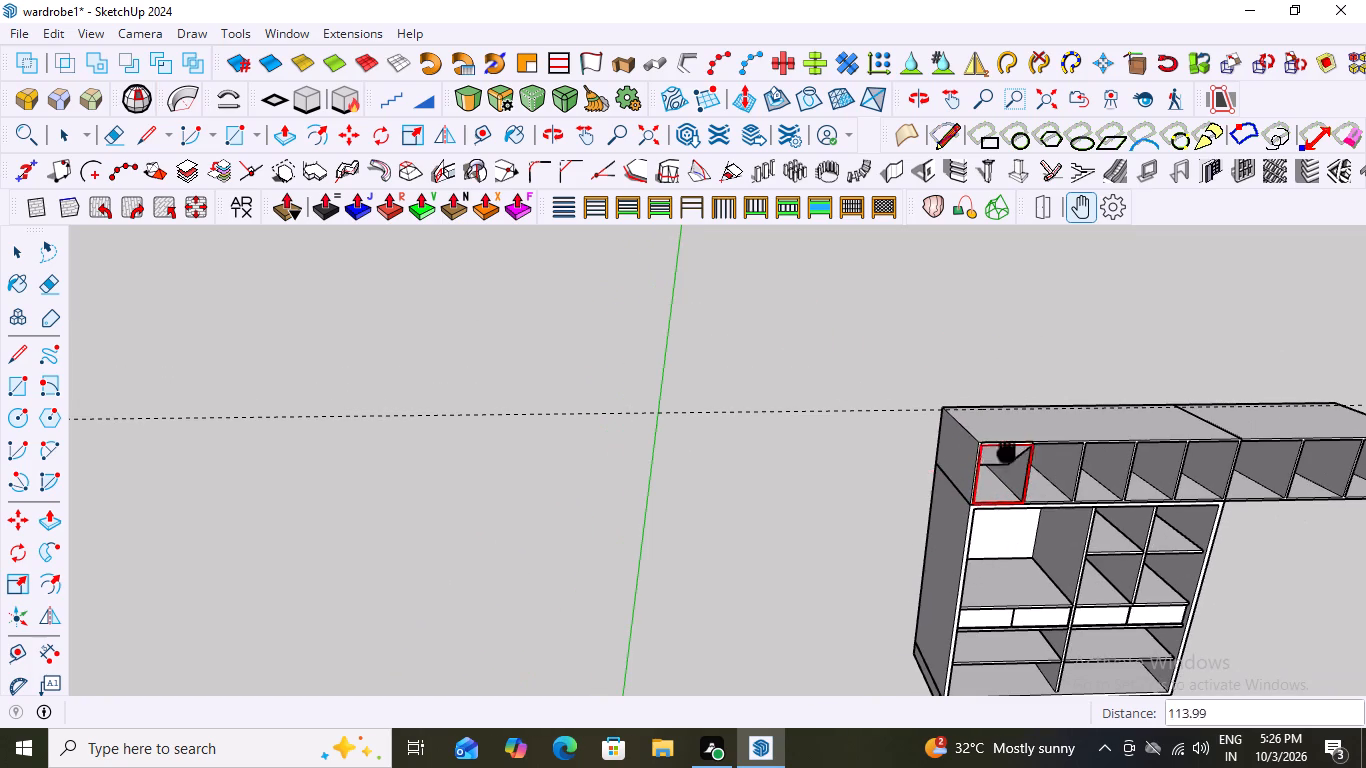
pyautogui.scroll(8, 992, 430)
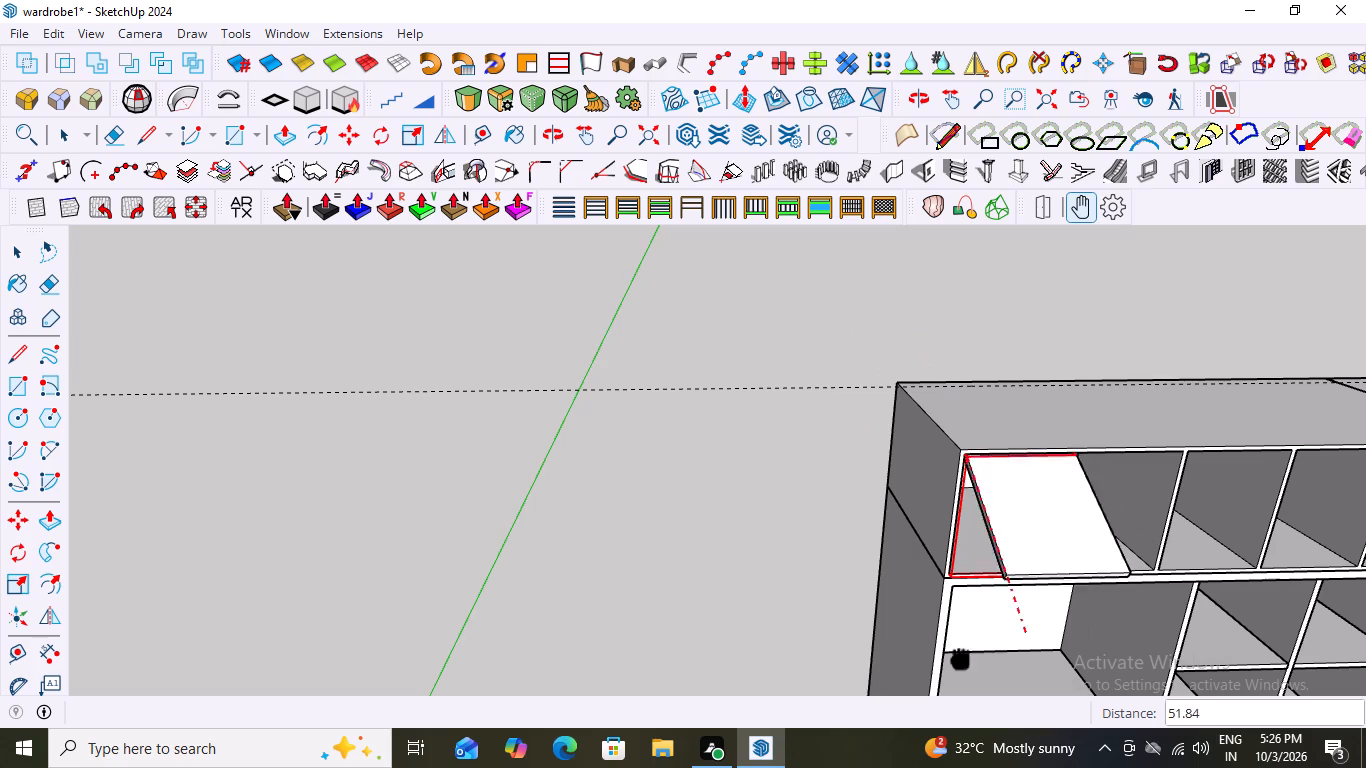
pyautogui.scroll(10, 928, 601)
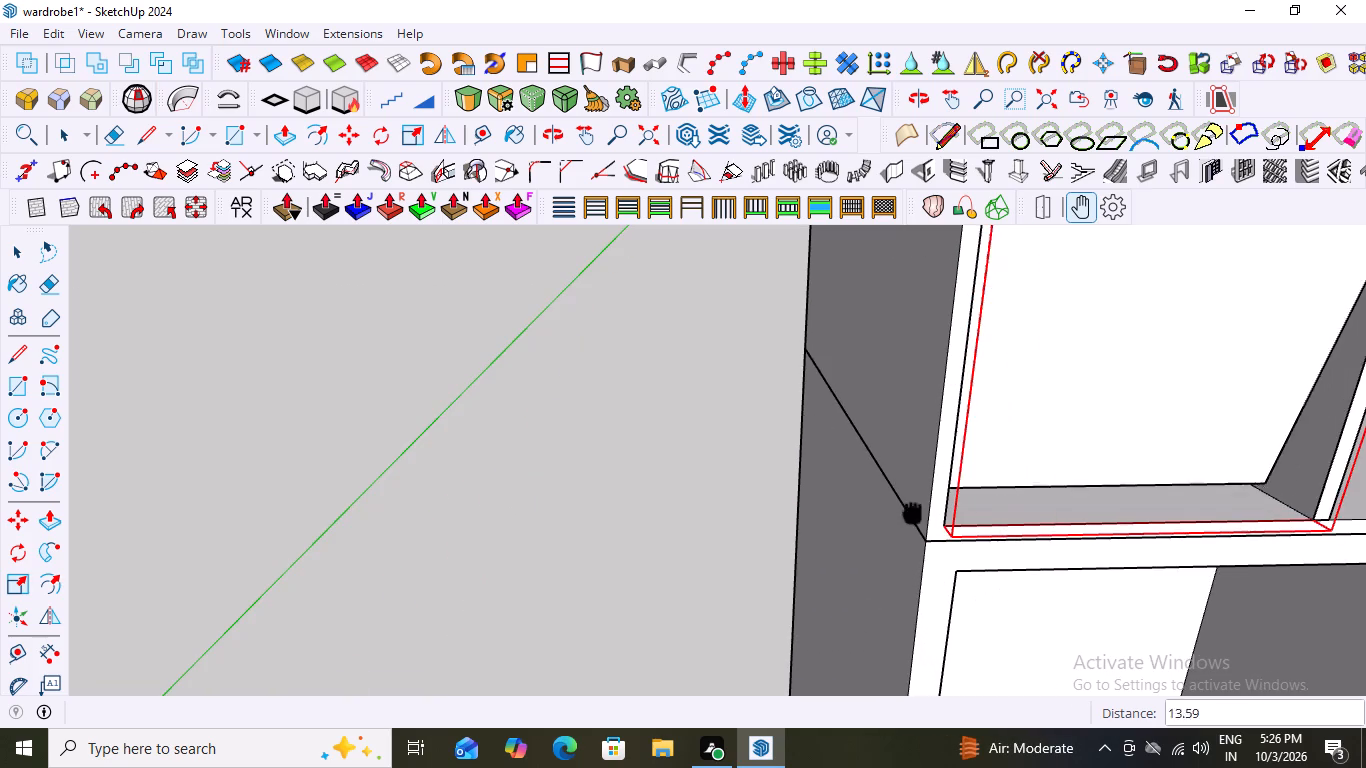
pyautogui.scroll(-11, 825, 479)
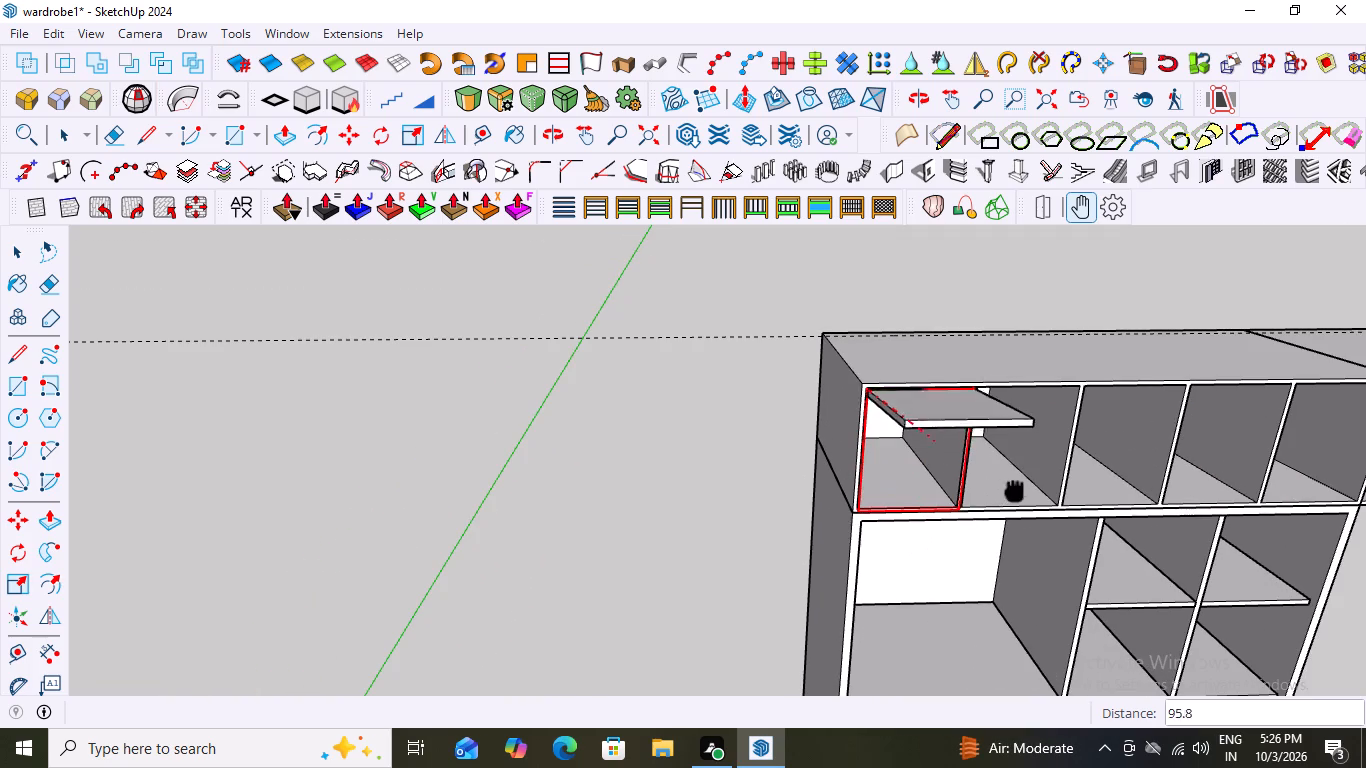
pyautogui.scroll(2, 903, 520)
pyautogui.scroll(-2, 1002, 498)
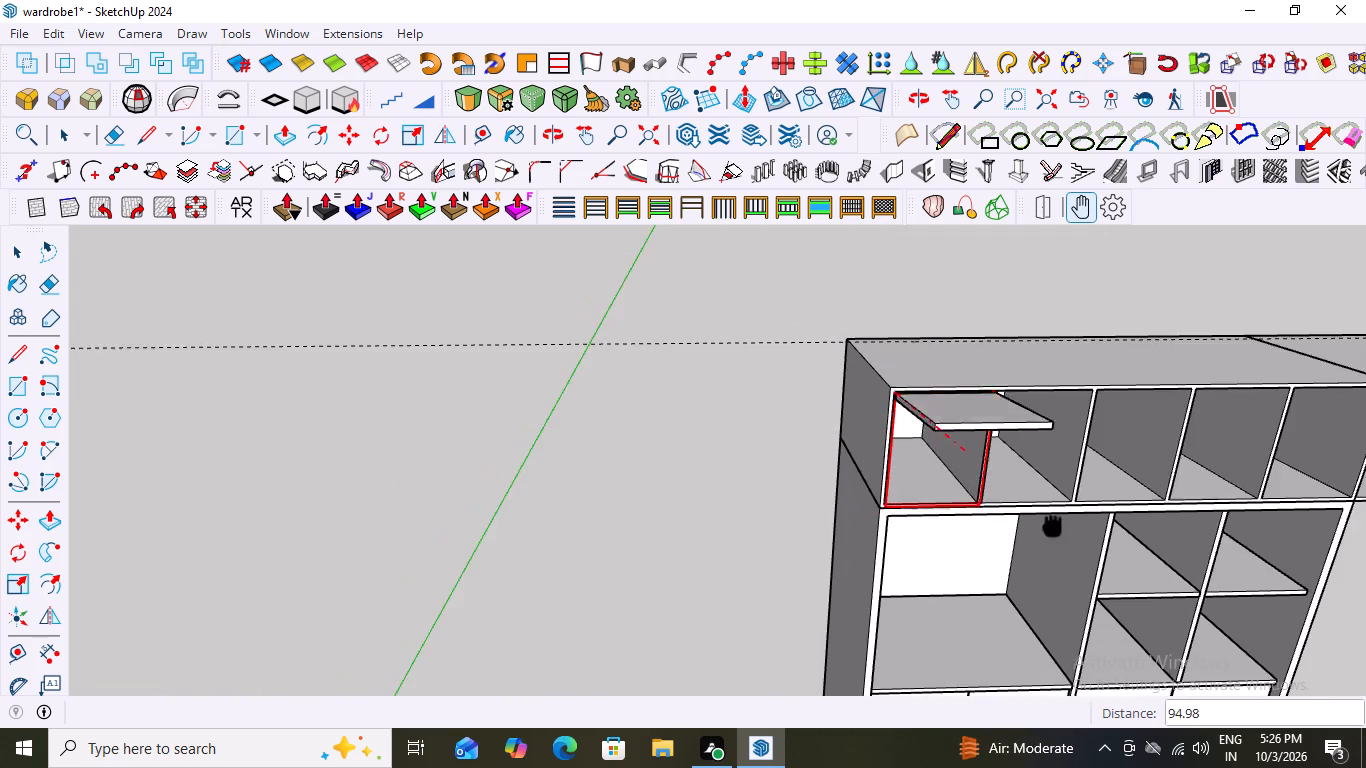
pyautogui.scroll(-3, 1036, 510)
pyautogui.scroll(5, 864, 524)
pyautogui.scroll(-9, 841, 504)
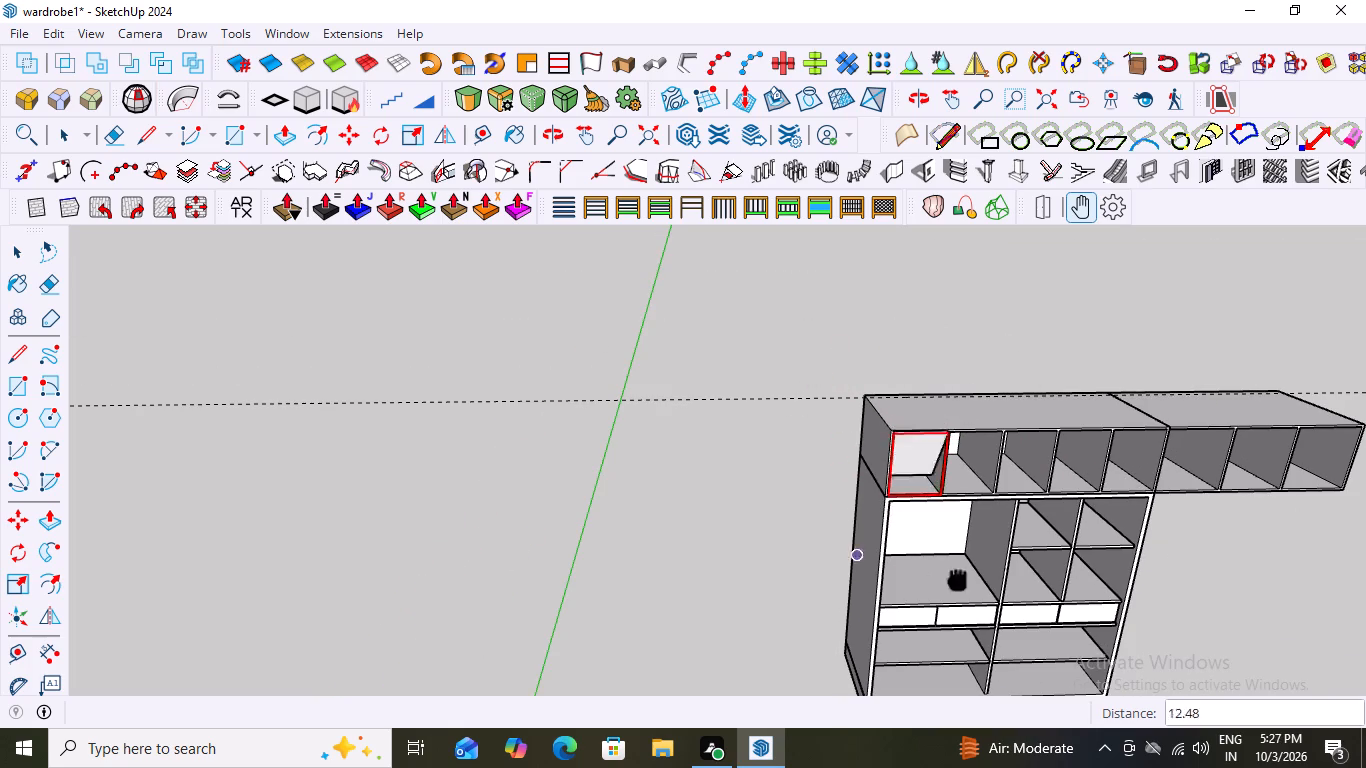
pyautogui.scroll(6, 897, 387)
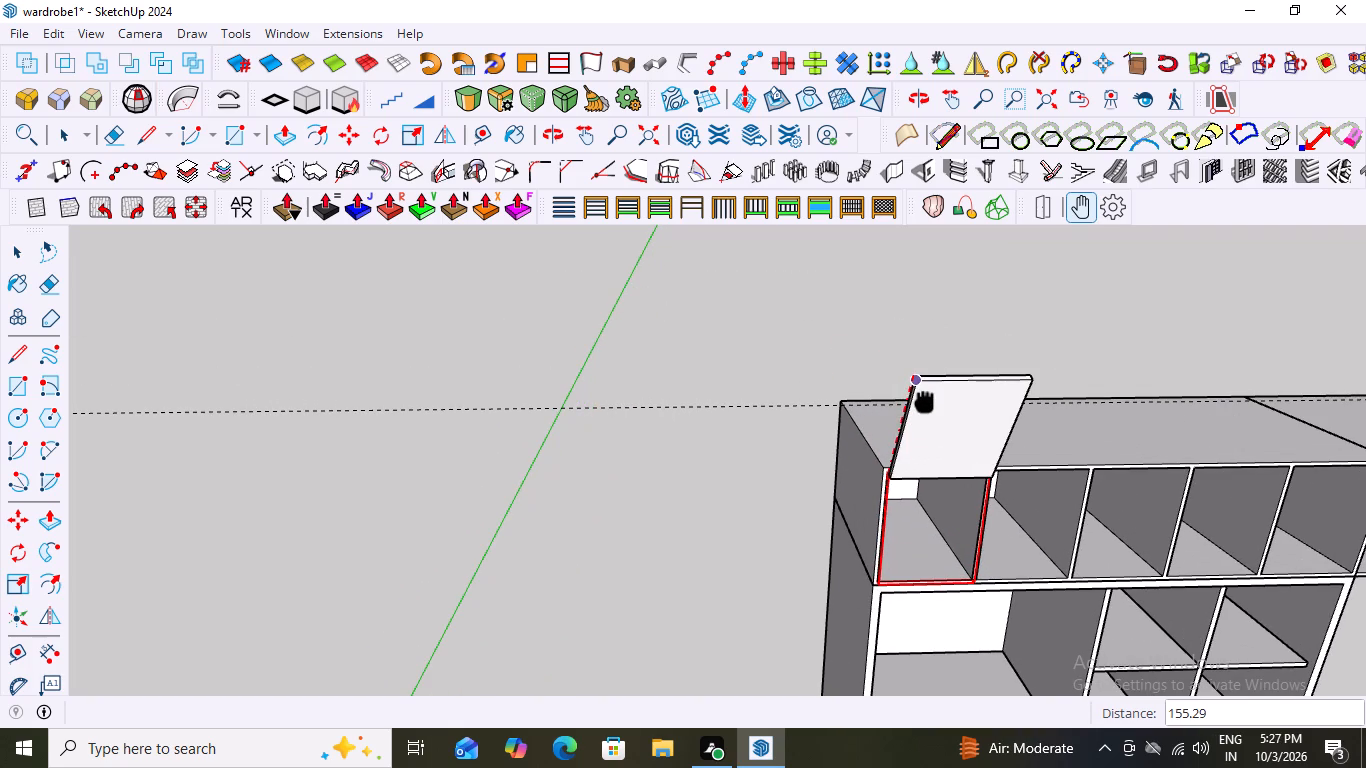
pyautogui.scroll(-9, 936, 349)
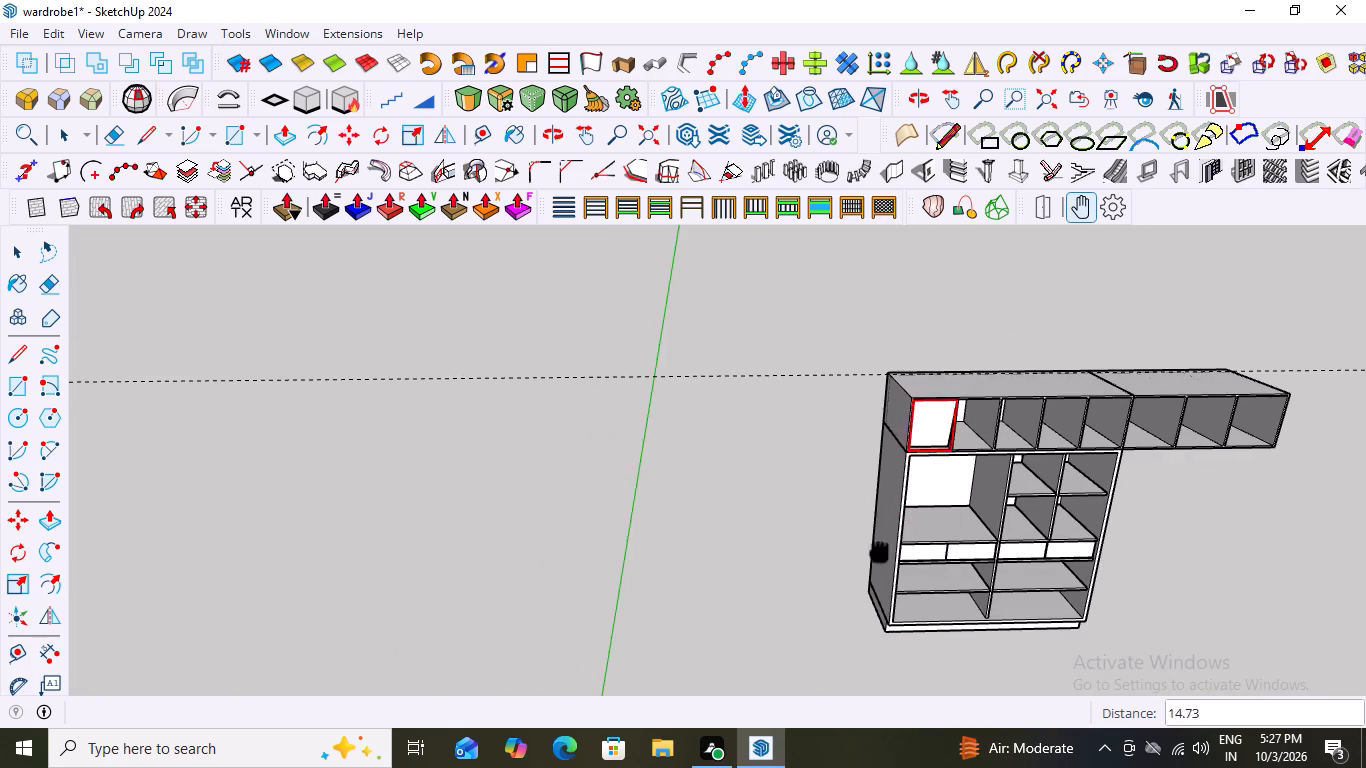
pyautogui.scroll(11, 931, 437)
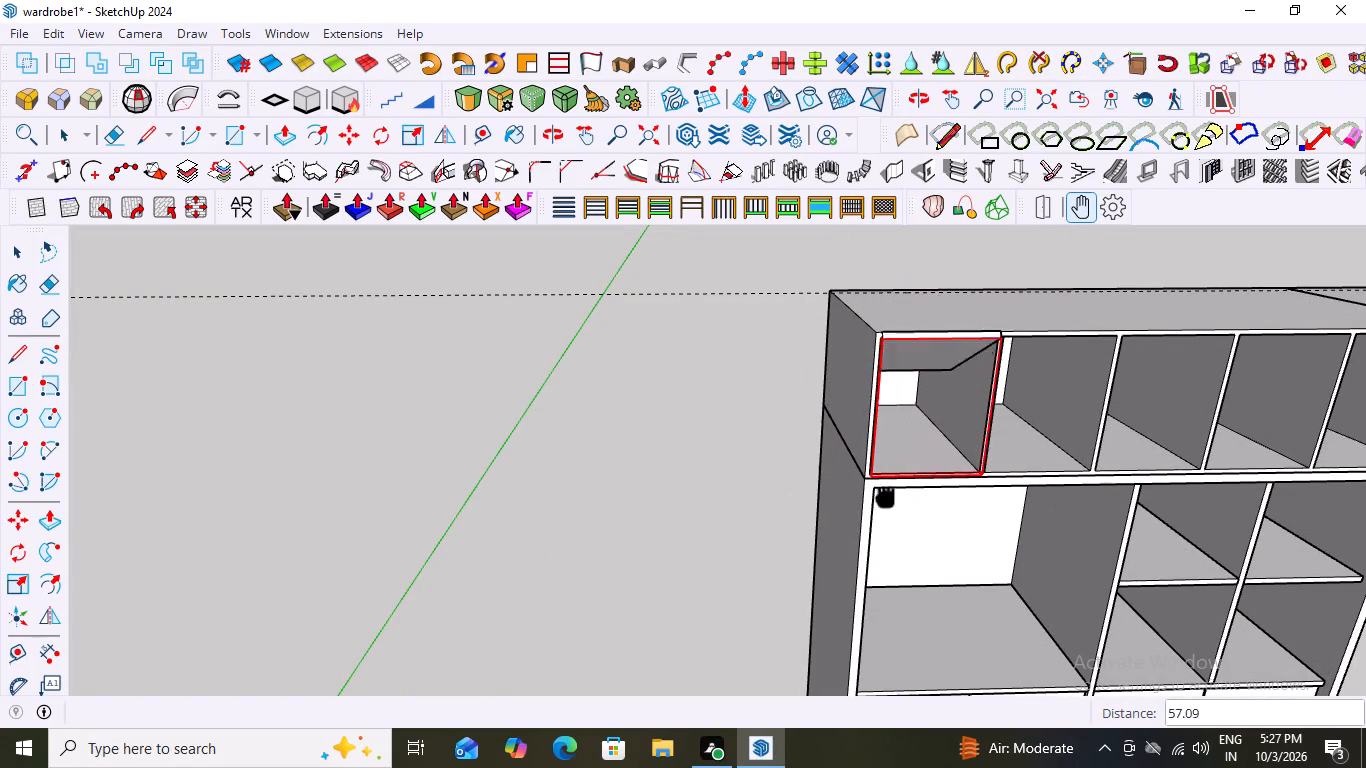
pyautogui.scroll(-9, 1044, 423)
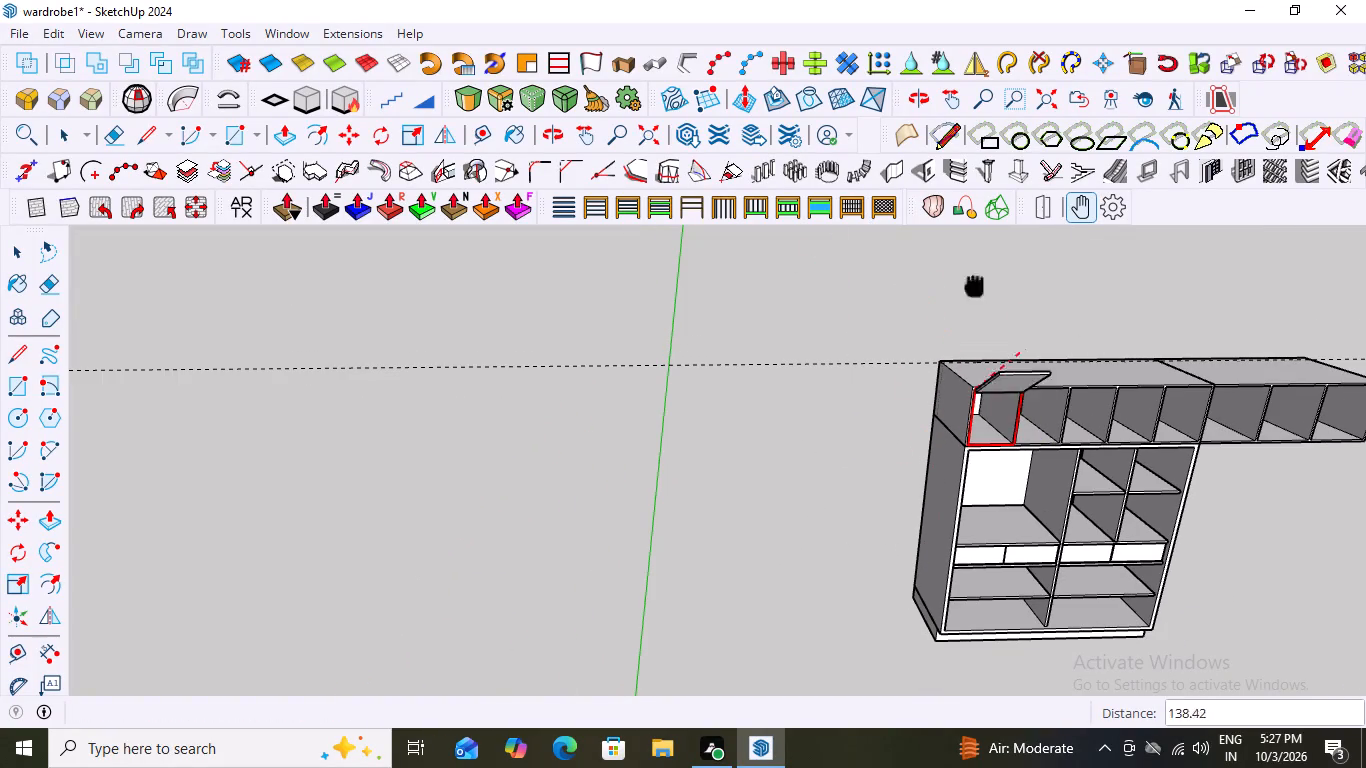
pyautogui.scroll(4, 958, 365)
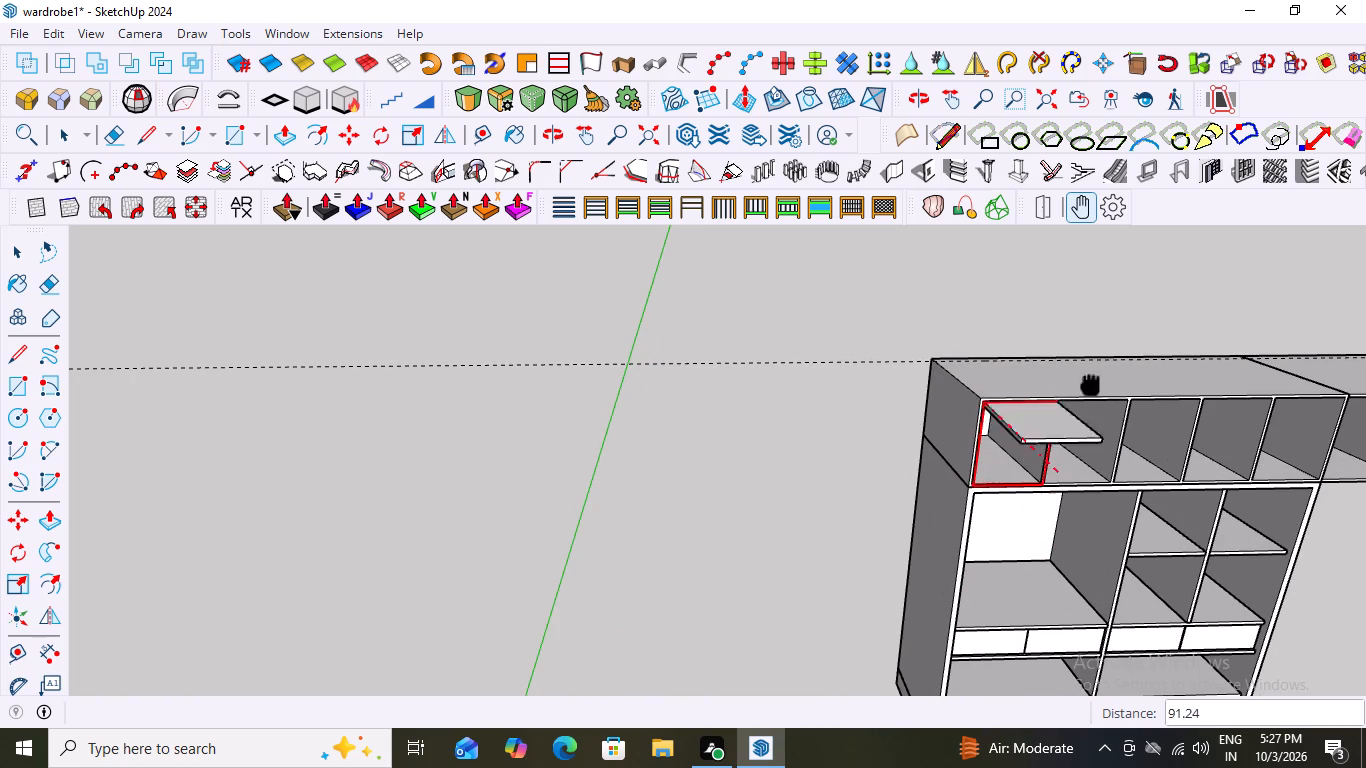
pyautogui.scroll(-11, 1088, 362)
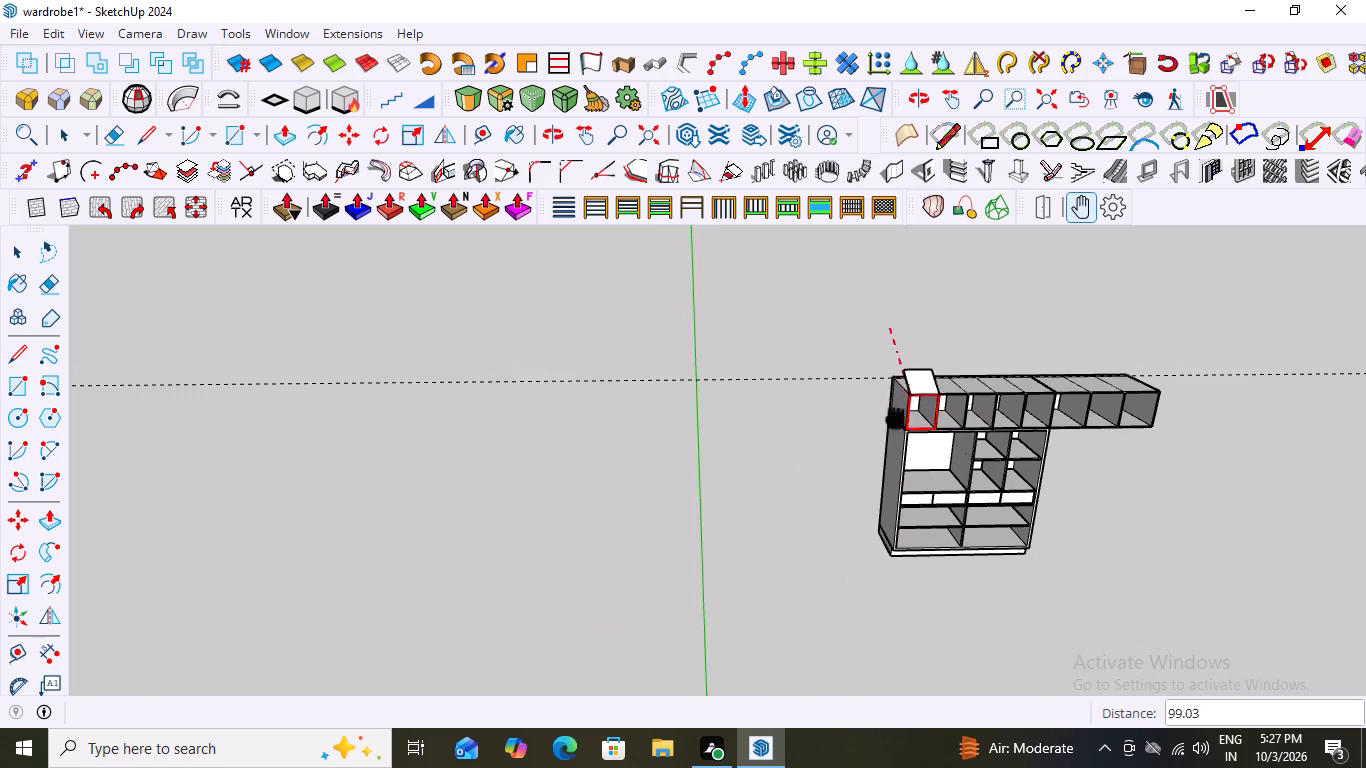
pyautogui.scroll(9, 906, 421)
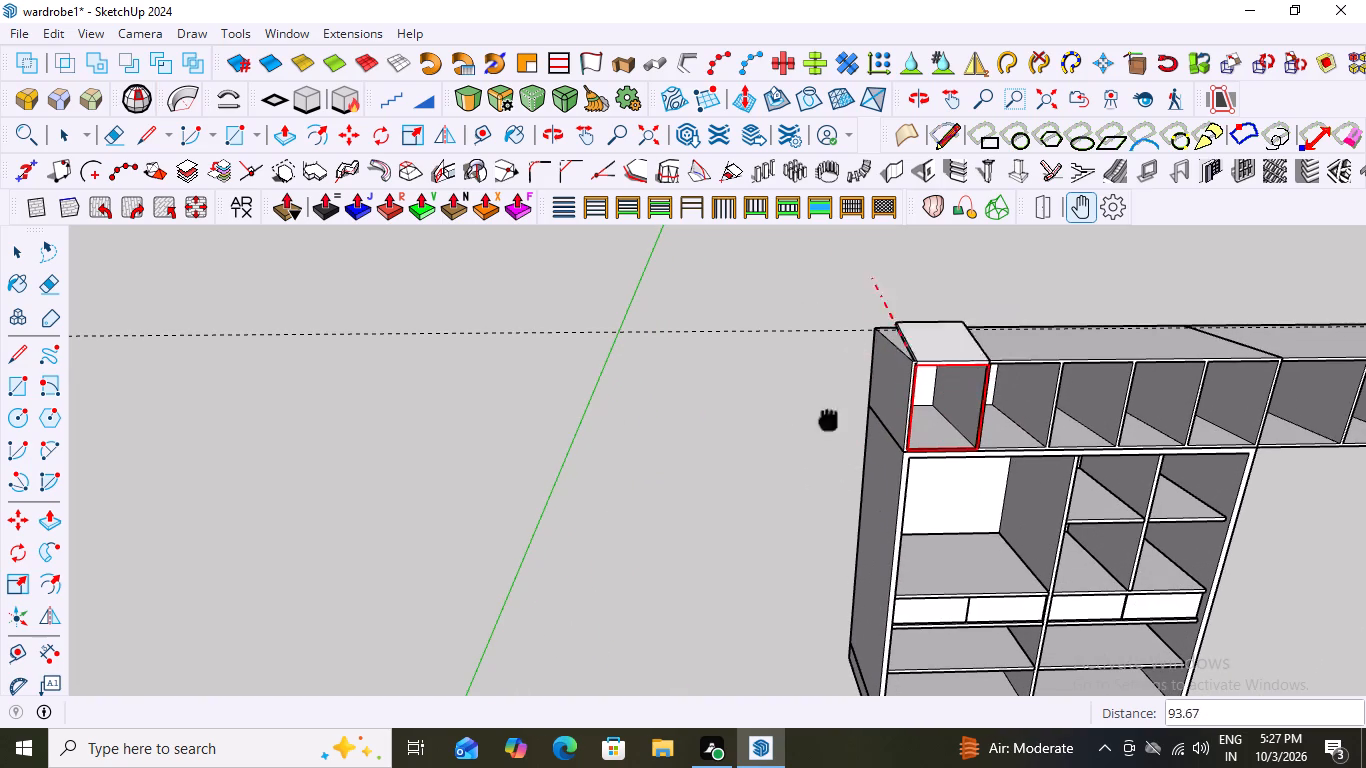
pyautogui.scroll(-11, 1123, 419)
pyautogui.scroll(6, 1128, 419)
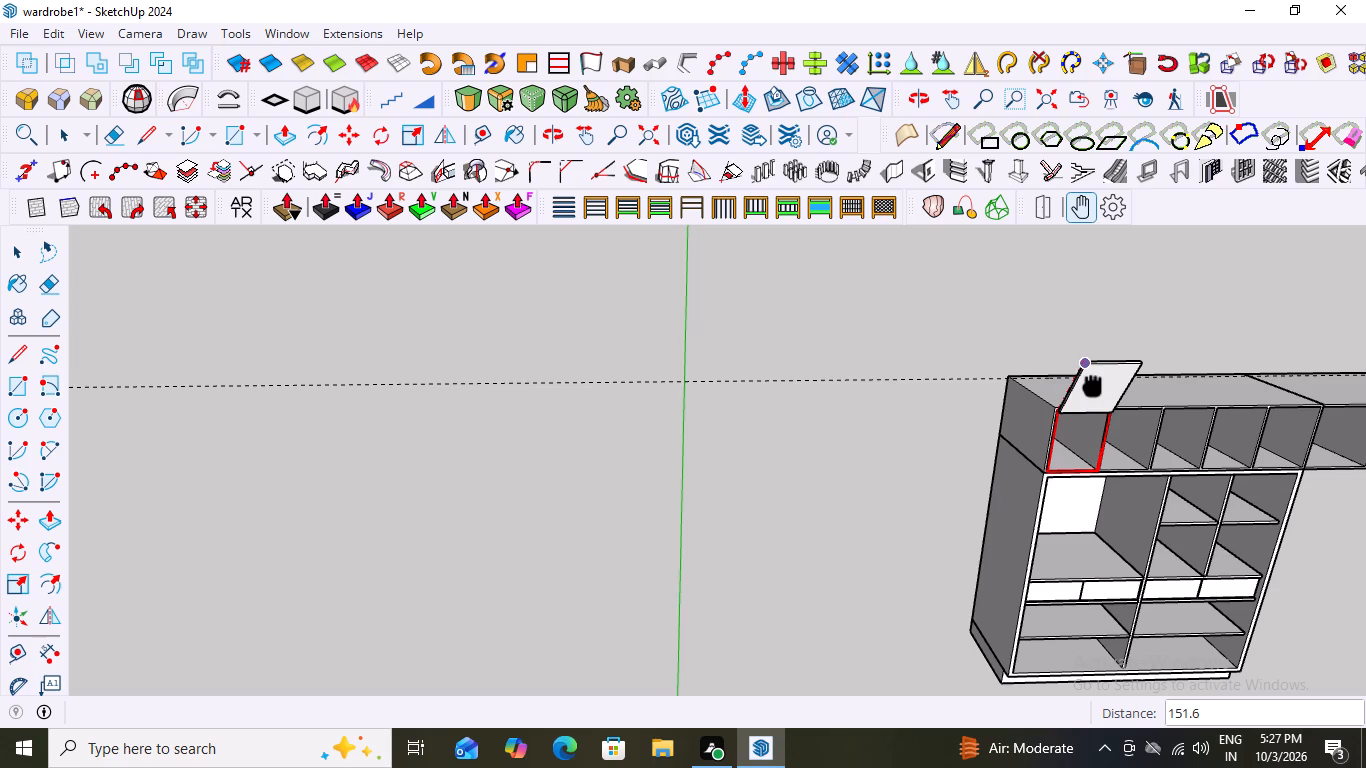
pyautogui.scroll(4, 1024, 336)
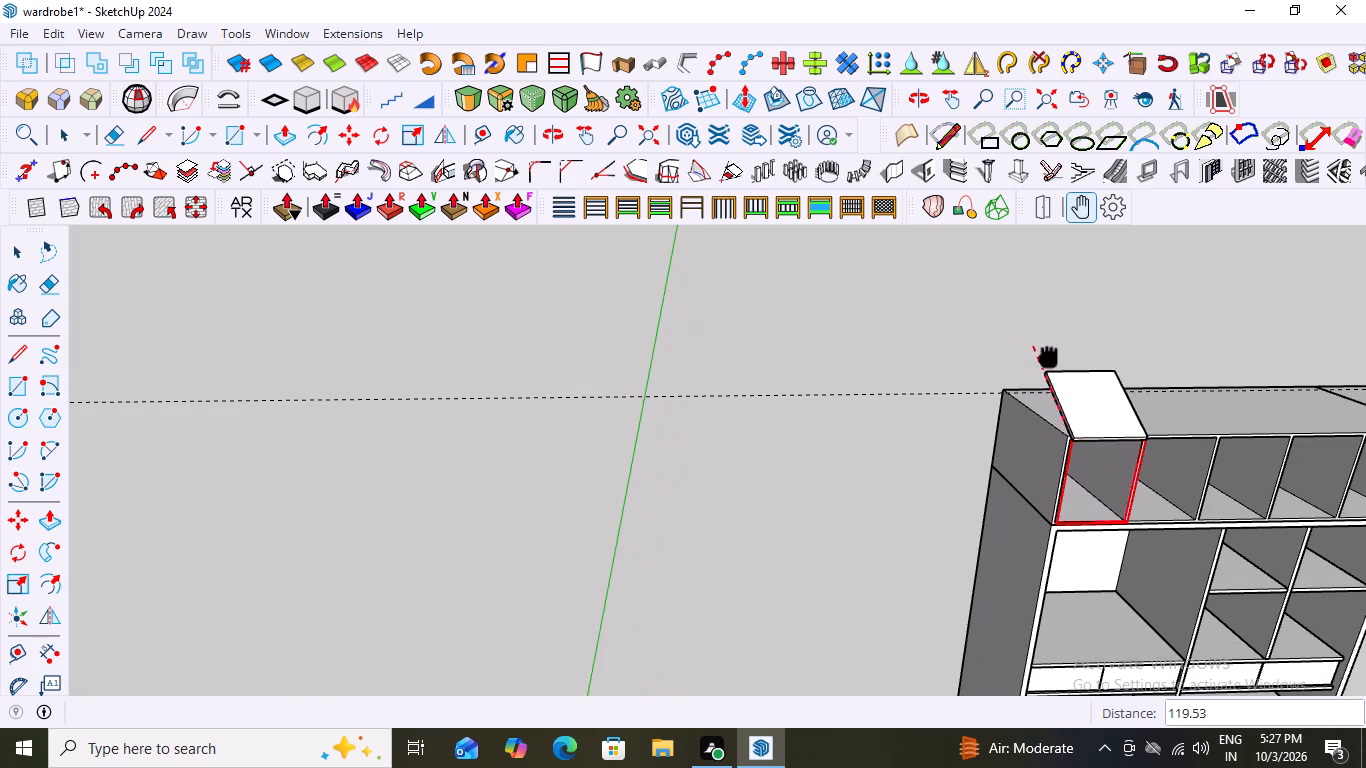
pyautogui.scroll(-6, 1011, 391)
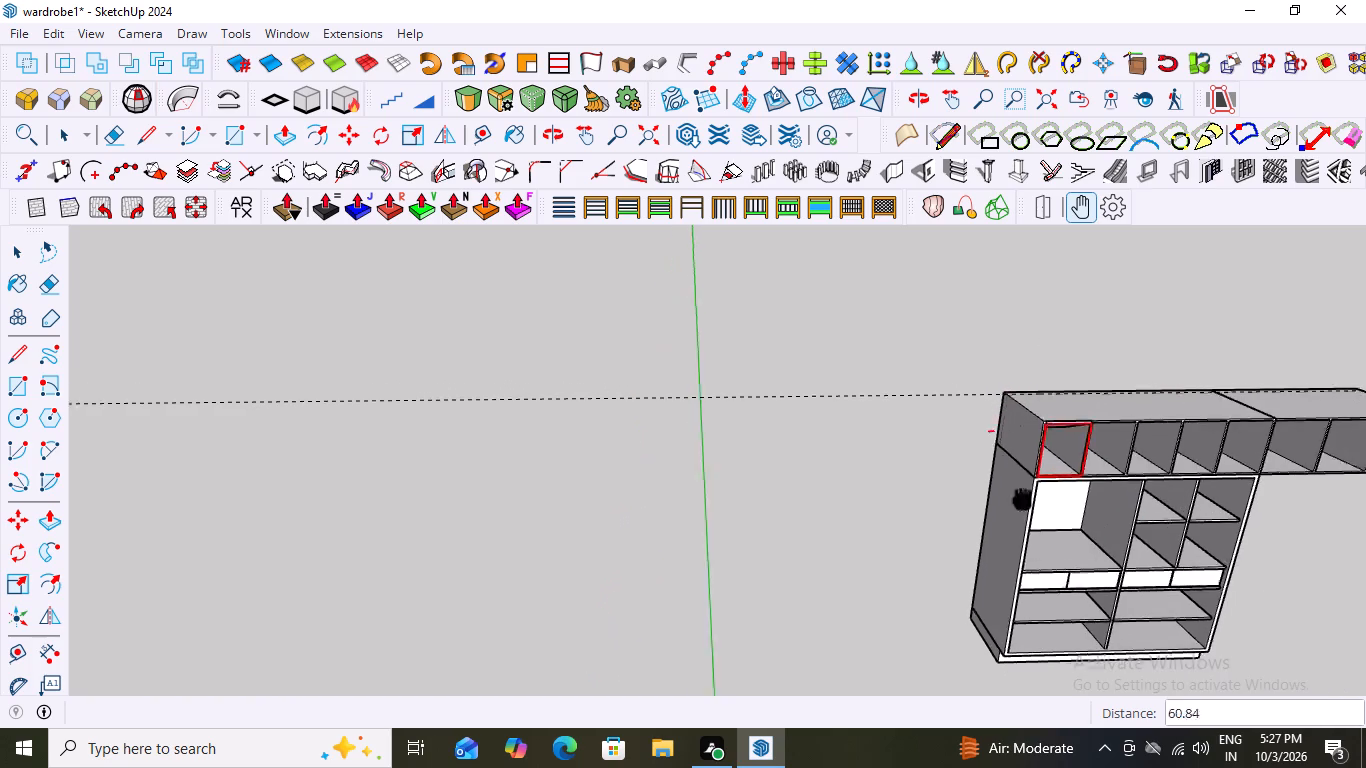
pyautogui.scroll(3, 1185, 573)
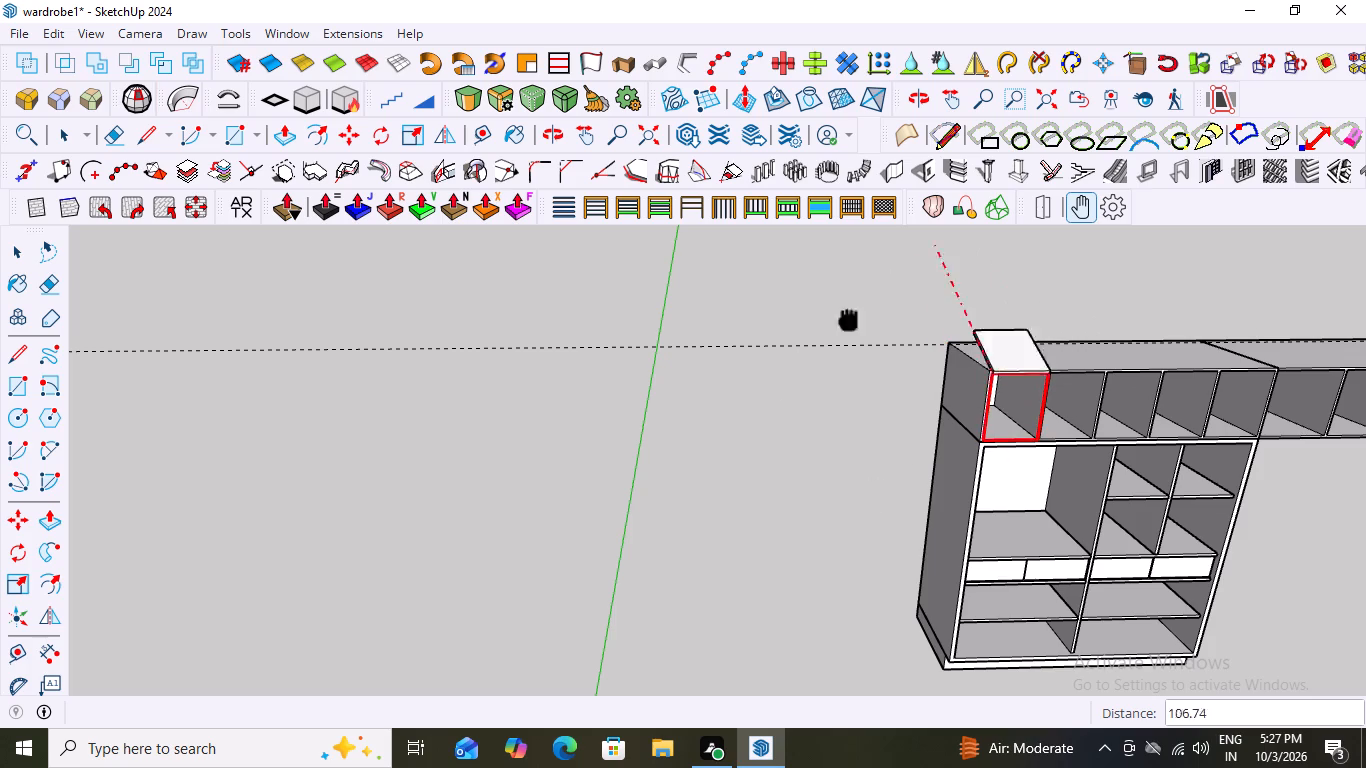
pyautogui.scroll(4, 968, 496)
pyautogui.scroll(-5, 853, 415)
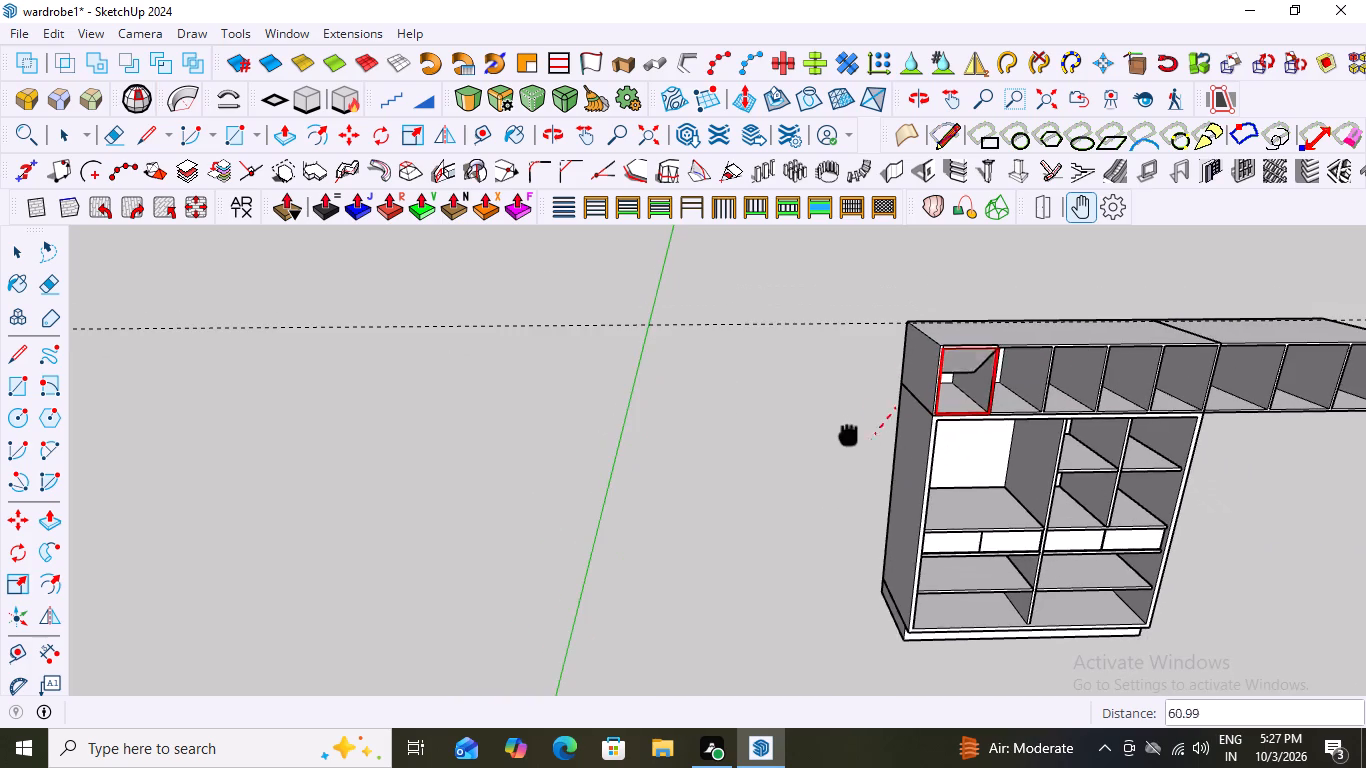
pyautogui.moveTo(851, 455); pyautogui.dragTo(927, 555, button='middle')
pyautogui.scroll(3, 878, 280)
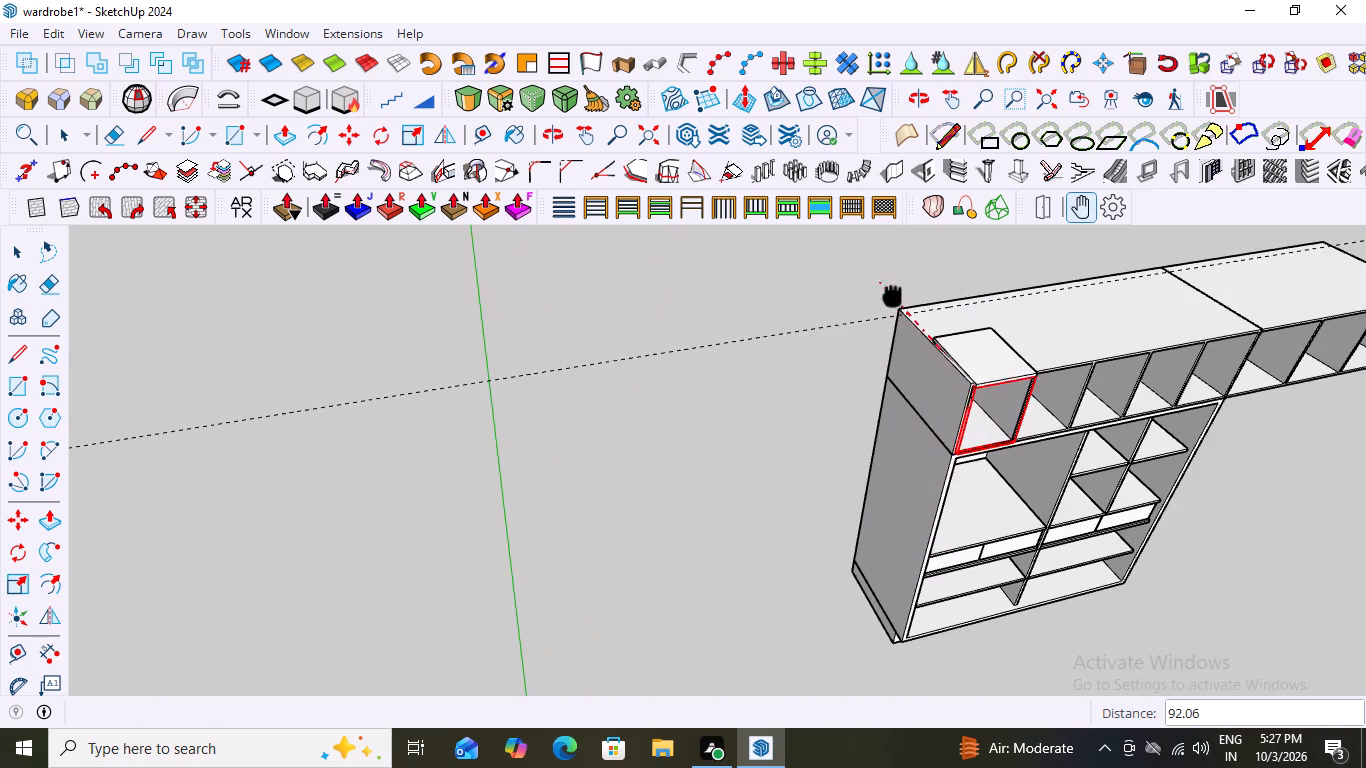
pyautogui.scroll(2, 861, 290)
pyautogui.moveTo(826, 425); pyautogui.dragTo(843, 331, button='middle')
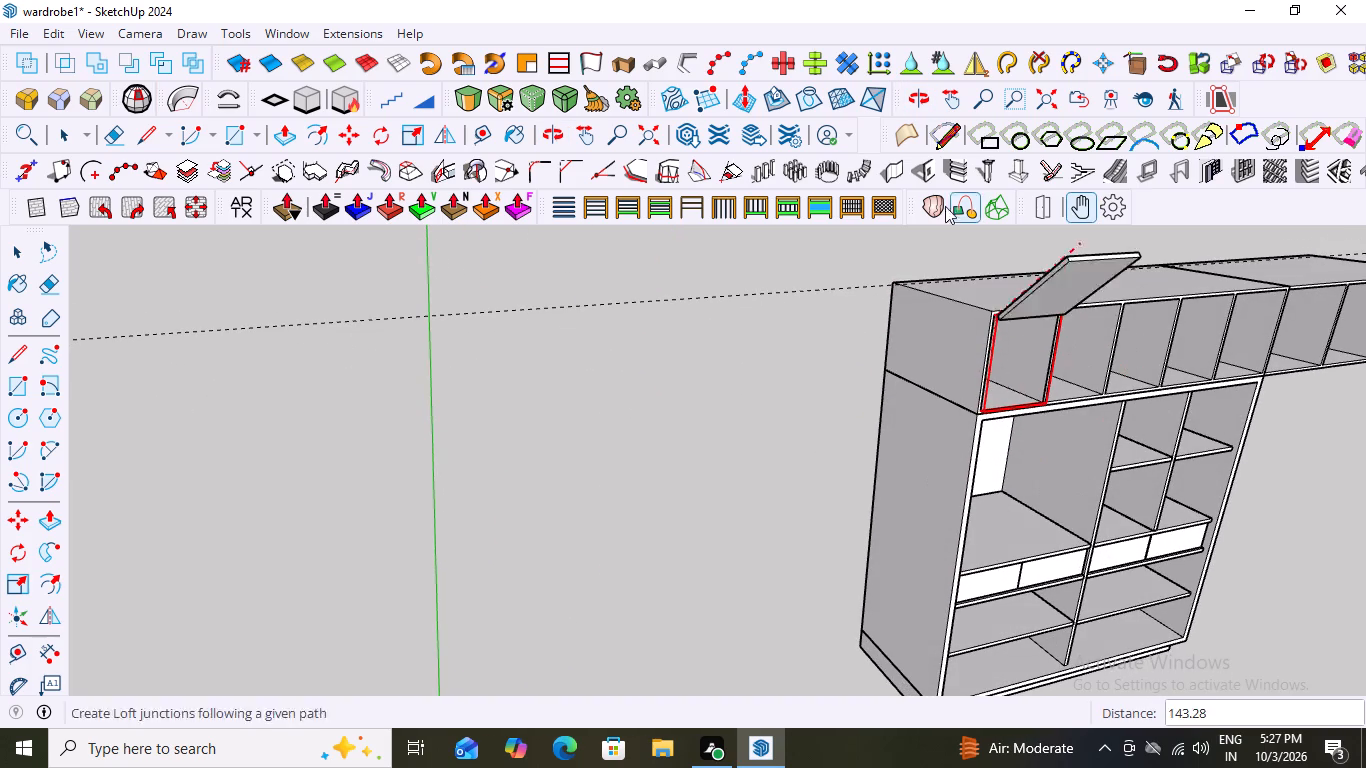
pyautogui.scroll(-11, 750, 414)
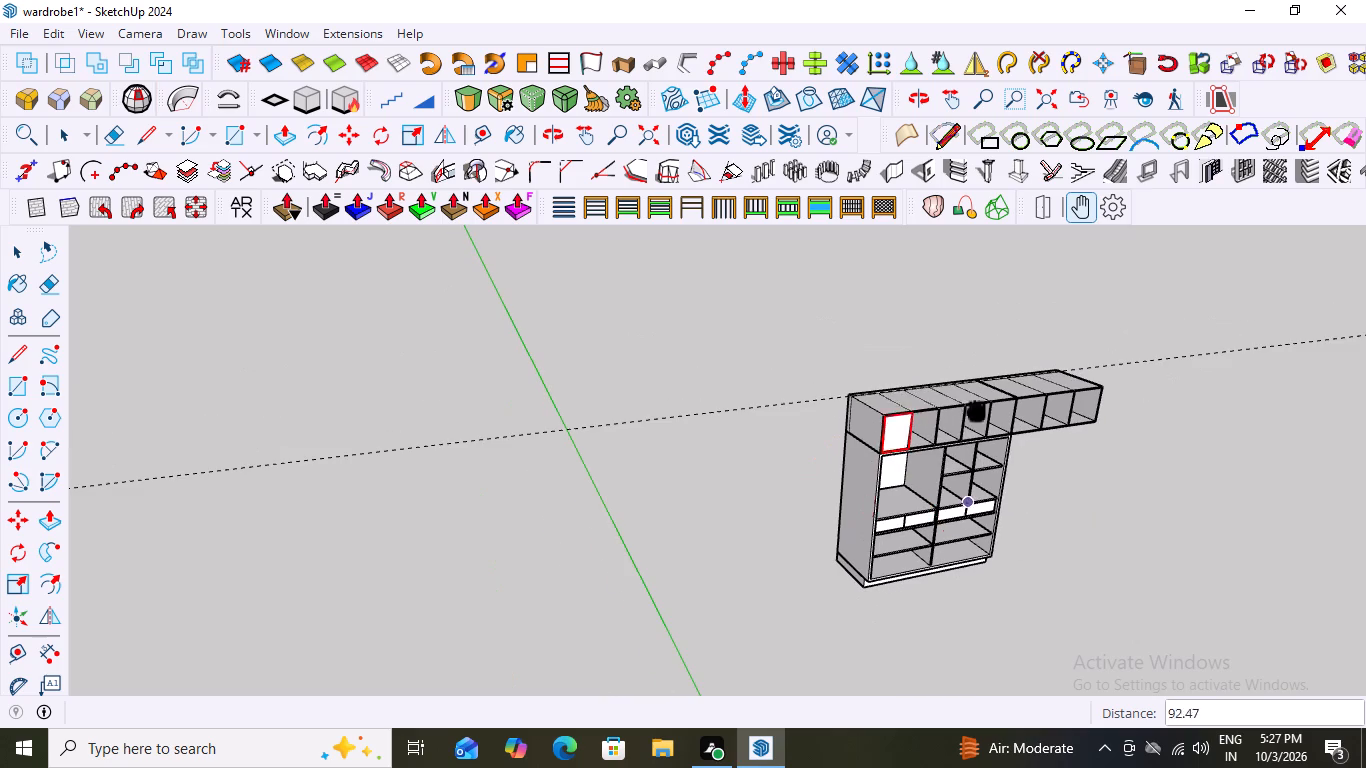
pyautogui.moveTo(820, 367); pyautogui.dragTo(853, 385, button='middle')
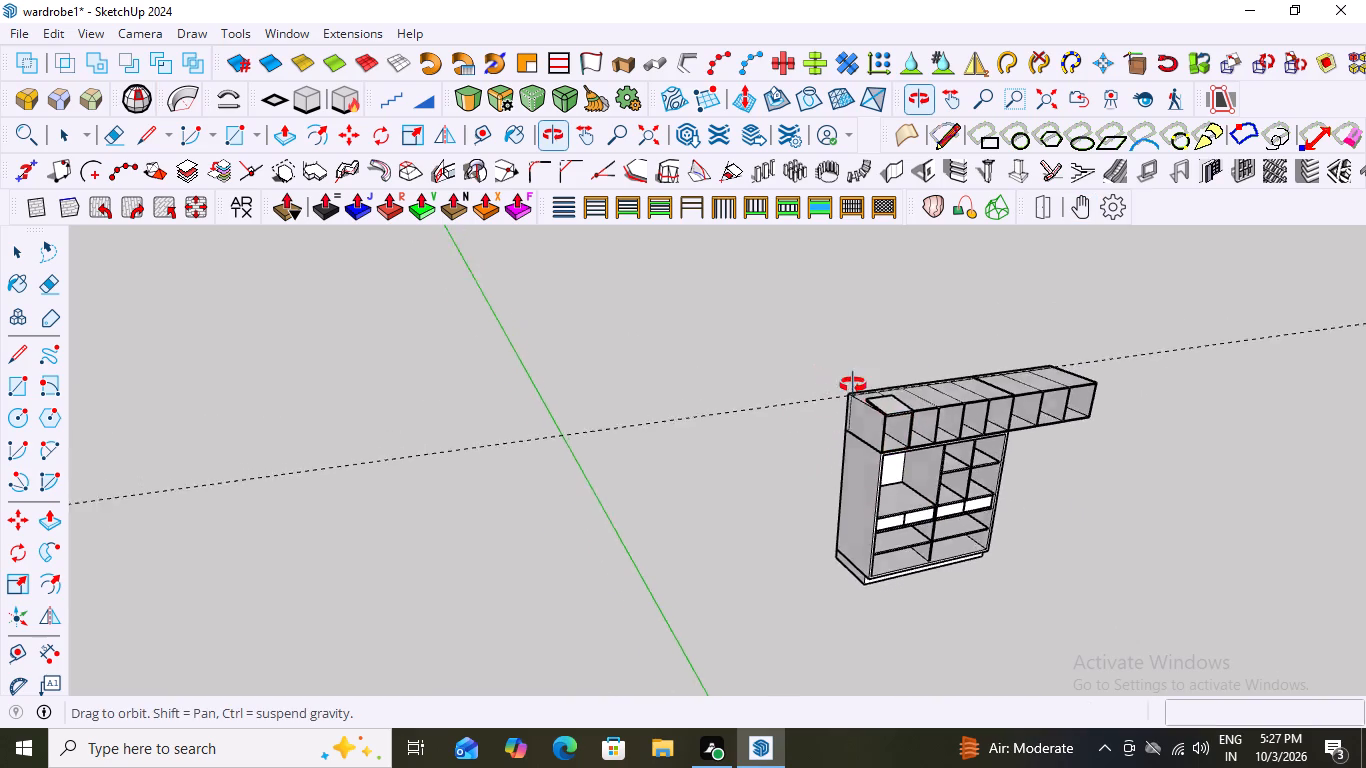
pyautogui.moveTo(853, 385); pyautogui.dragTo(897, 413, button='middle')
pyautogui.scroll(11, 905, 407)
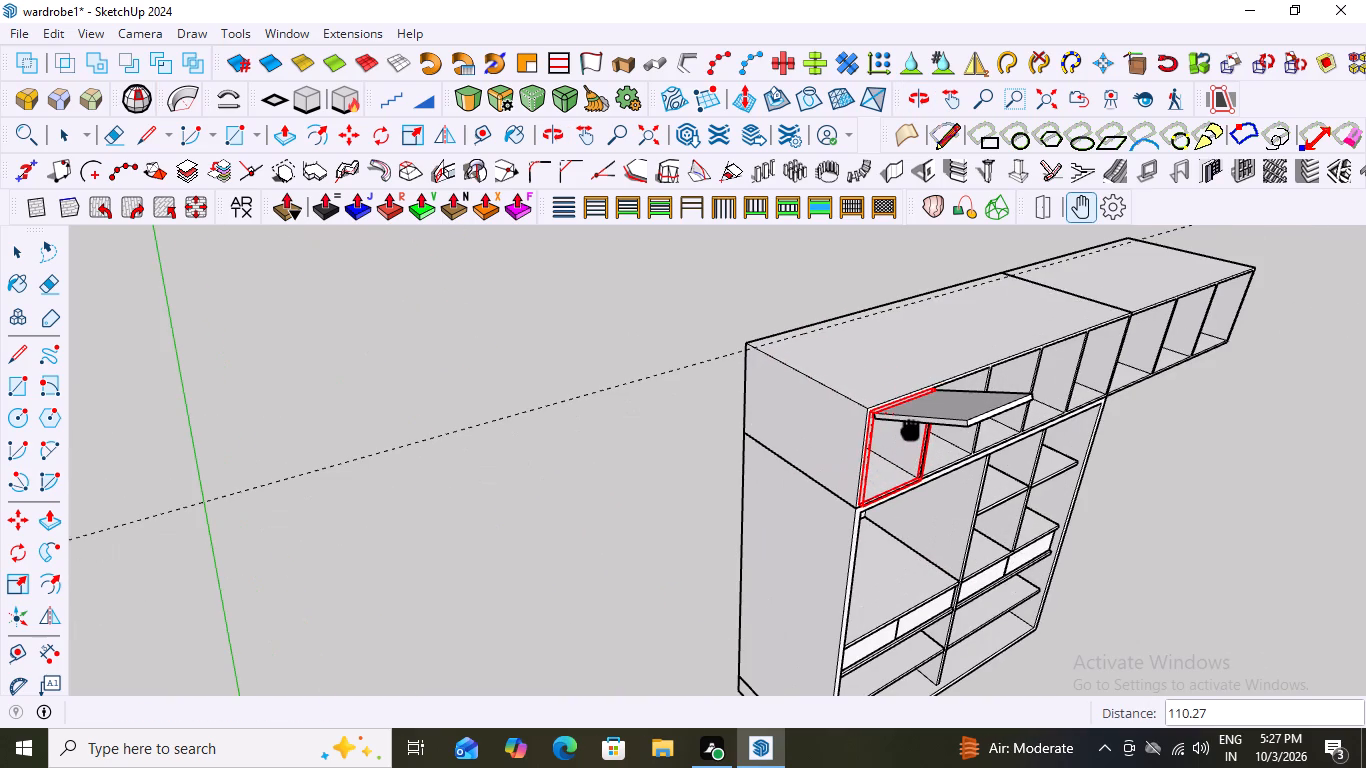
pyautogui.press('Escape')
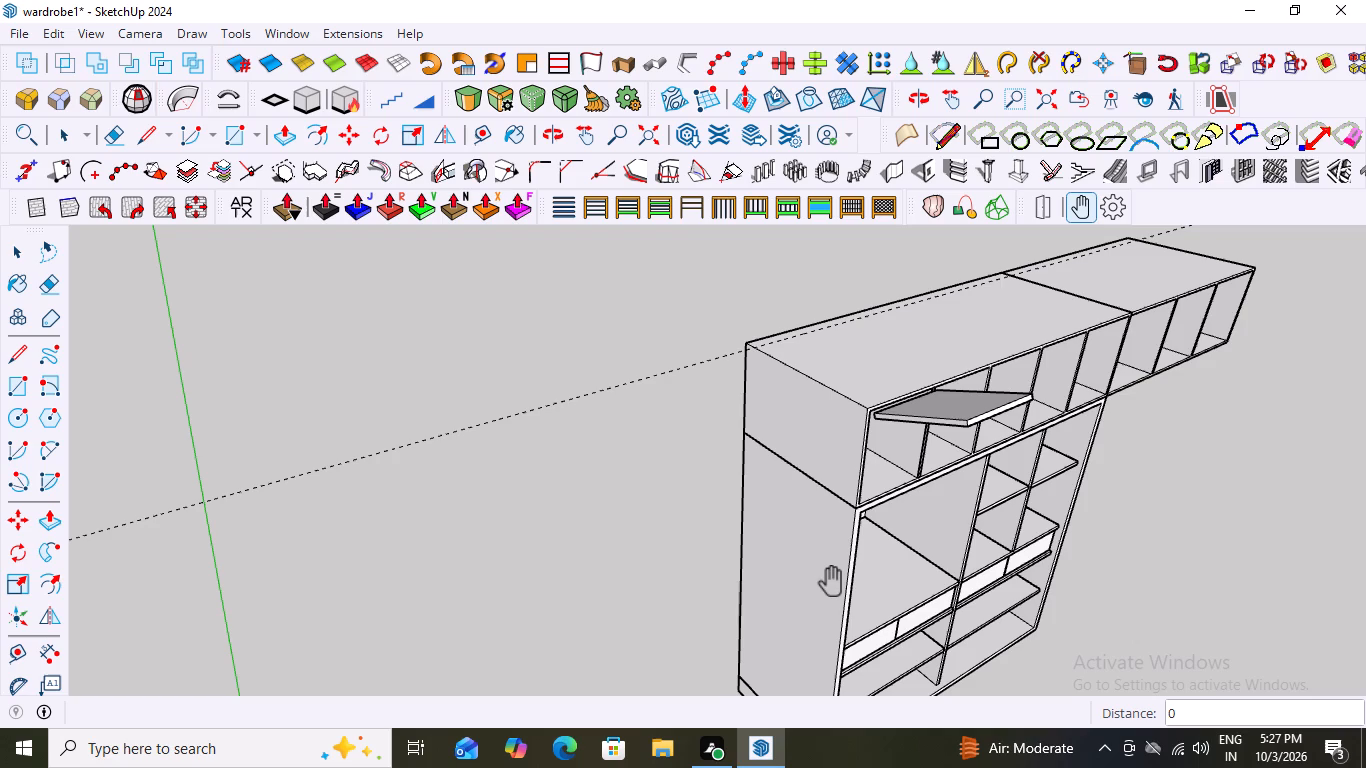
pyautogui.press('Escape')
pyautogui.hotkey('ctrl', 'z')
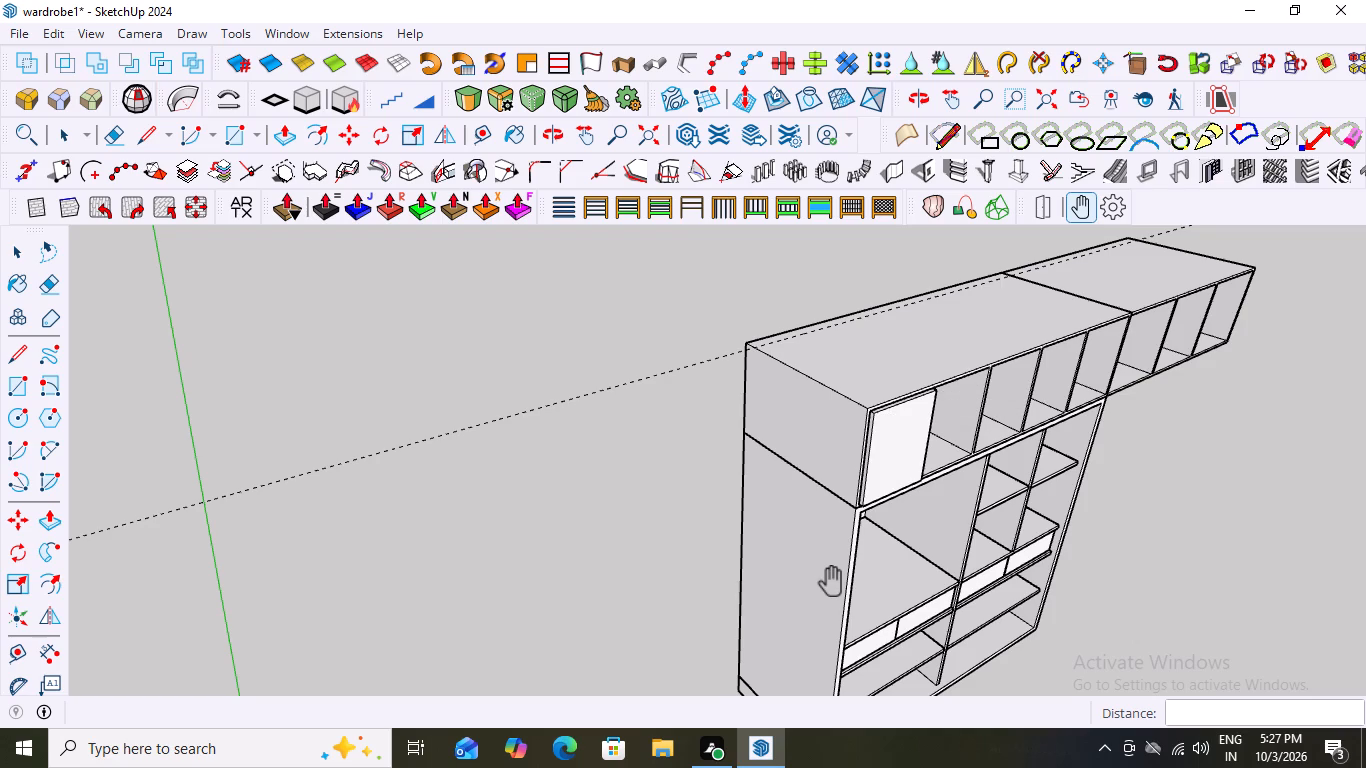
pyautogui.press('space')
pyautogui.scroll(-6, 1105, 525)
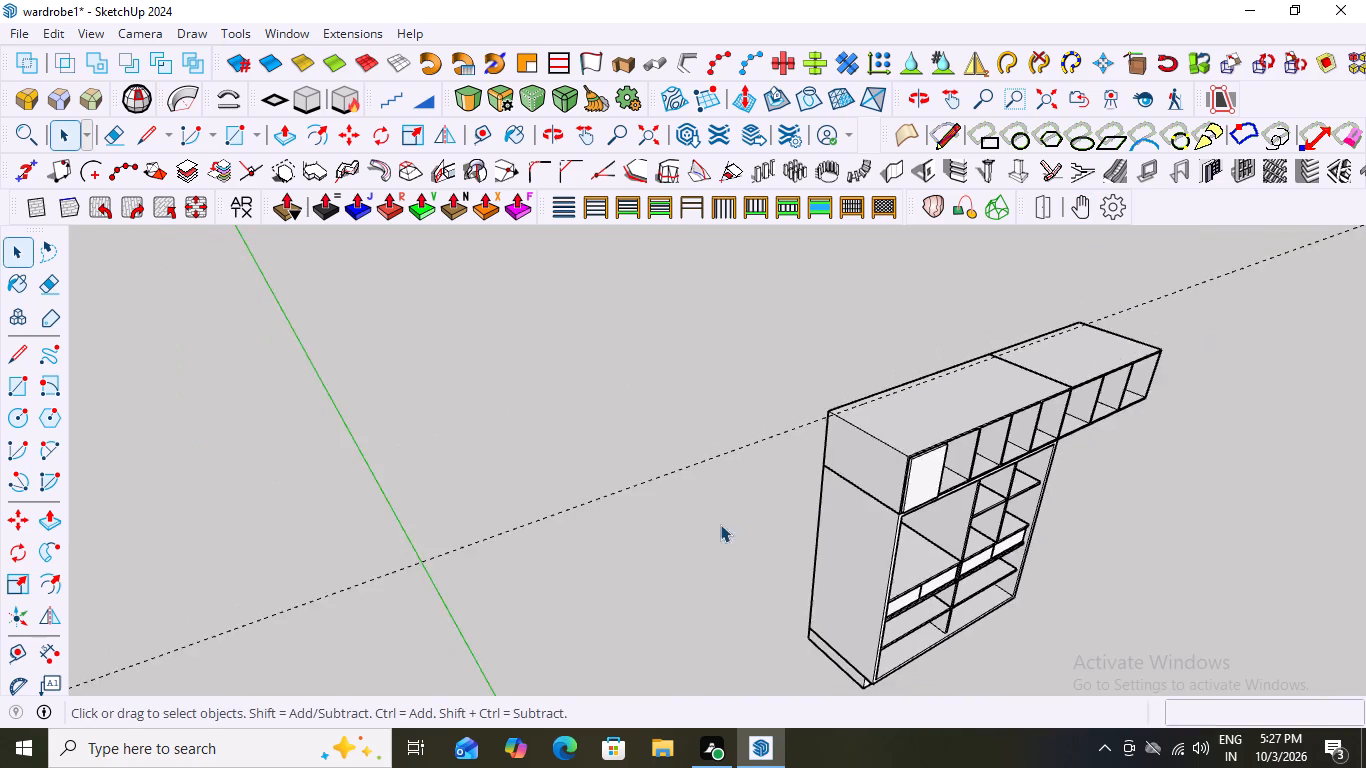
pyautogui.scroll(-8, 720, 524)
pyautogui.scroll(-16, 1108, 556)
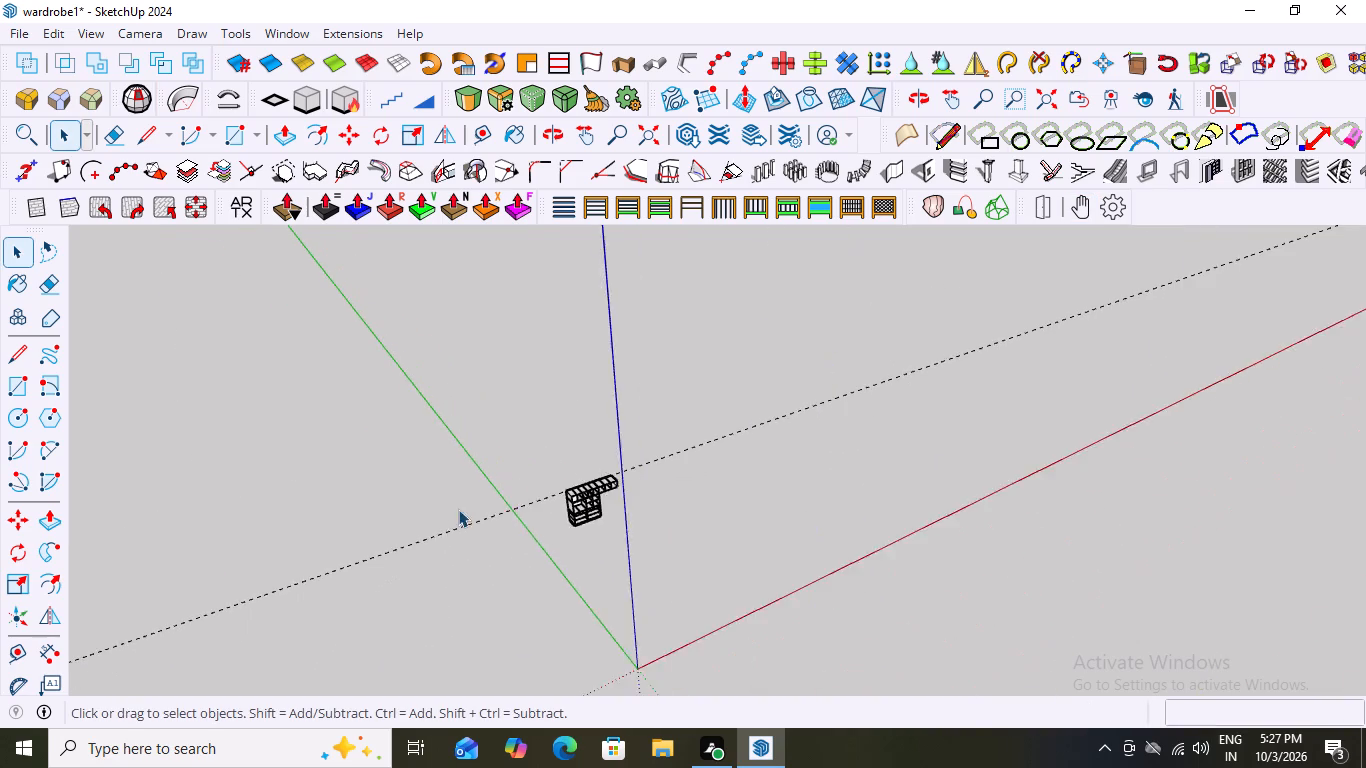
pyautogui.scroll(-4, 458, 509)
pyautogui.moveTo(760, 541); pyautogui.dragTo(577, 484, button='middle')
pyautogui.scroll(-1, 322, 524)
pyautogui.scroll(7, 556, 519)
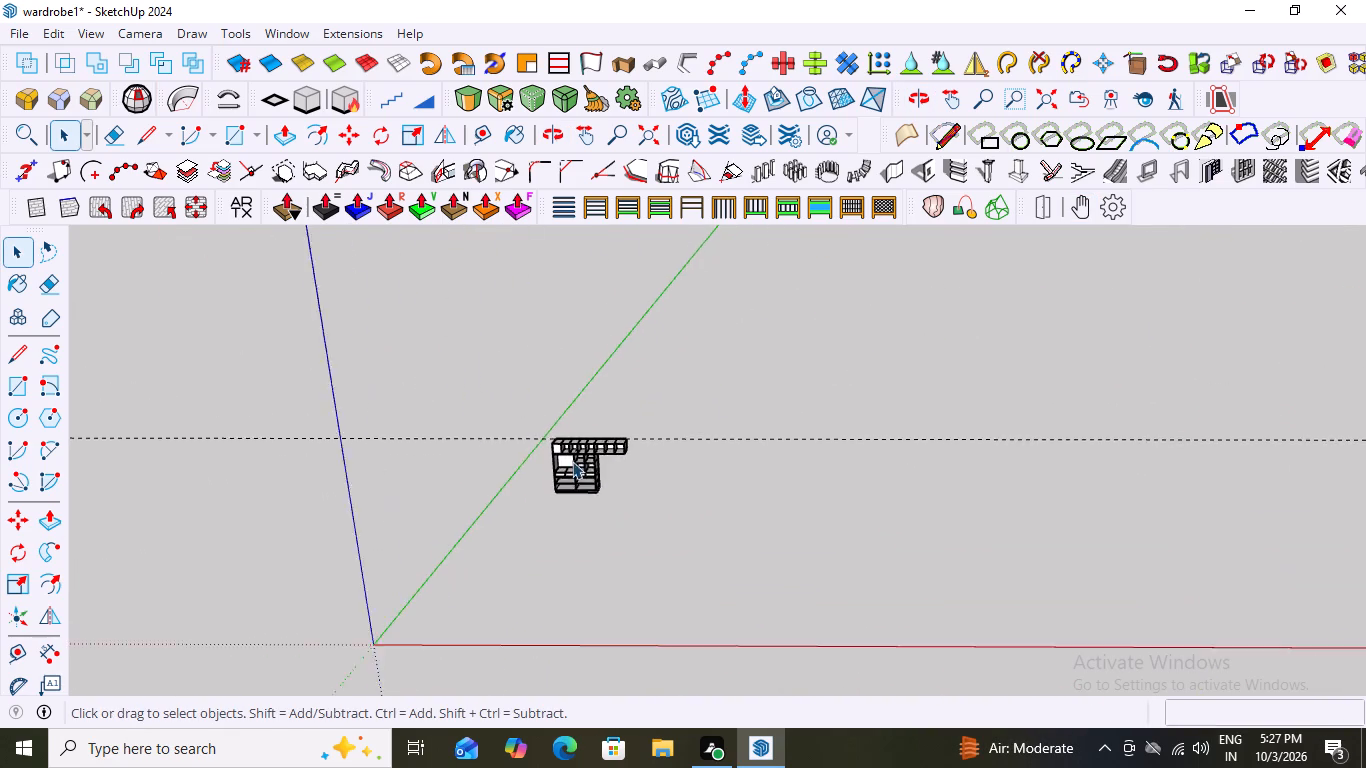
# Select the outermost loft shutter group and set the position of its hinge joint to open in the joint configuration.
pyautogui.scroll(13, 572, 461)
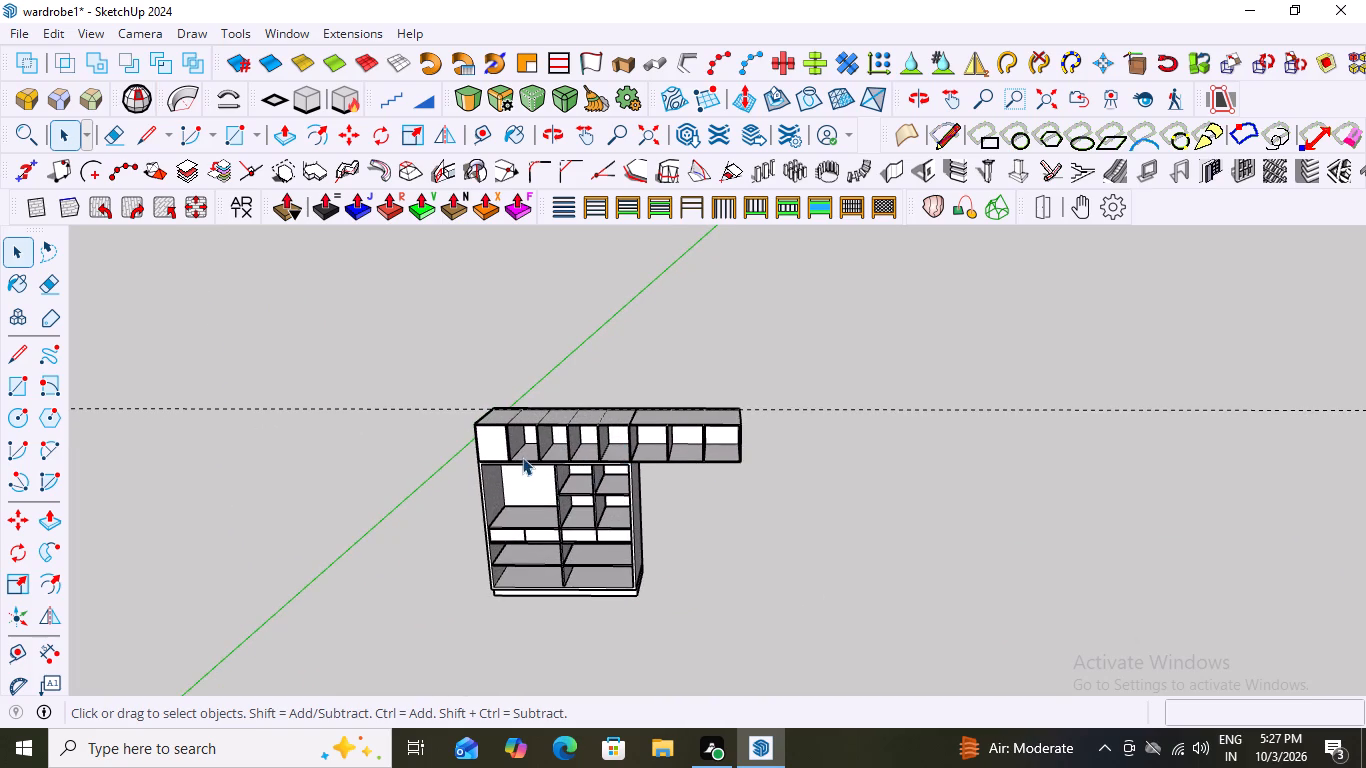
pyautogui.scroll(3, 522, 456)
pyautogui.moveTo(562, 443); pyautogui.dragTo(680, 397, button='middle')
pyautogui.scroll(7, 518, 449)
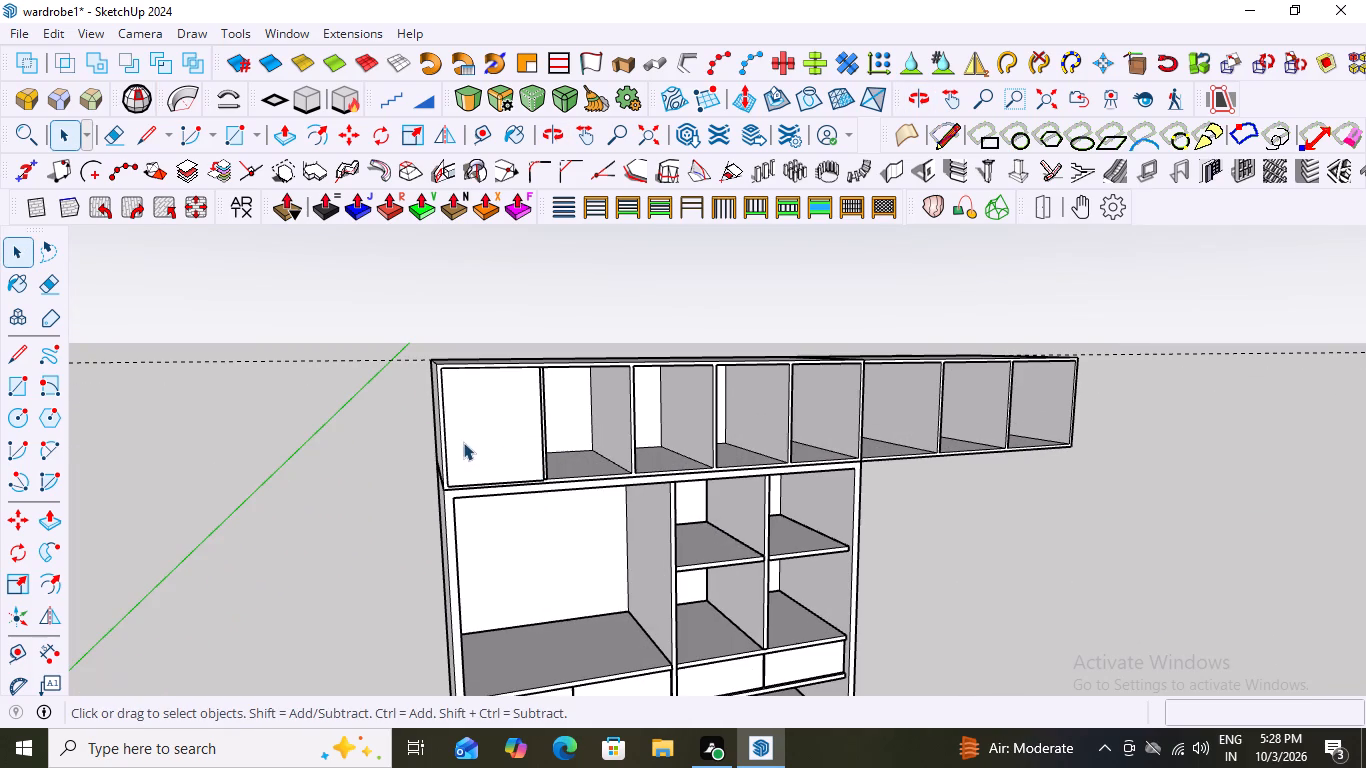
pyautogui.click(494, 439)
pyautogui.scroll(3, 535, 436)
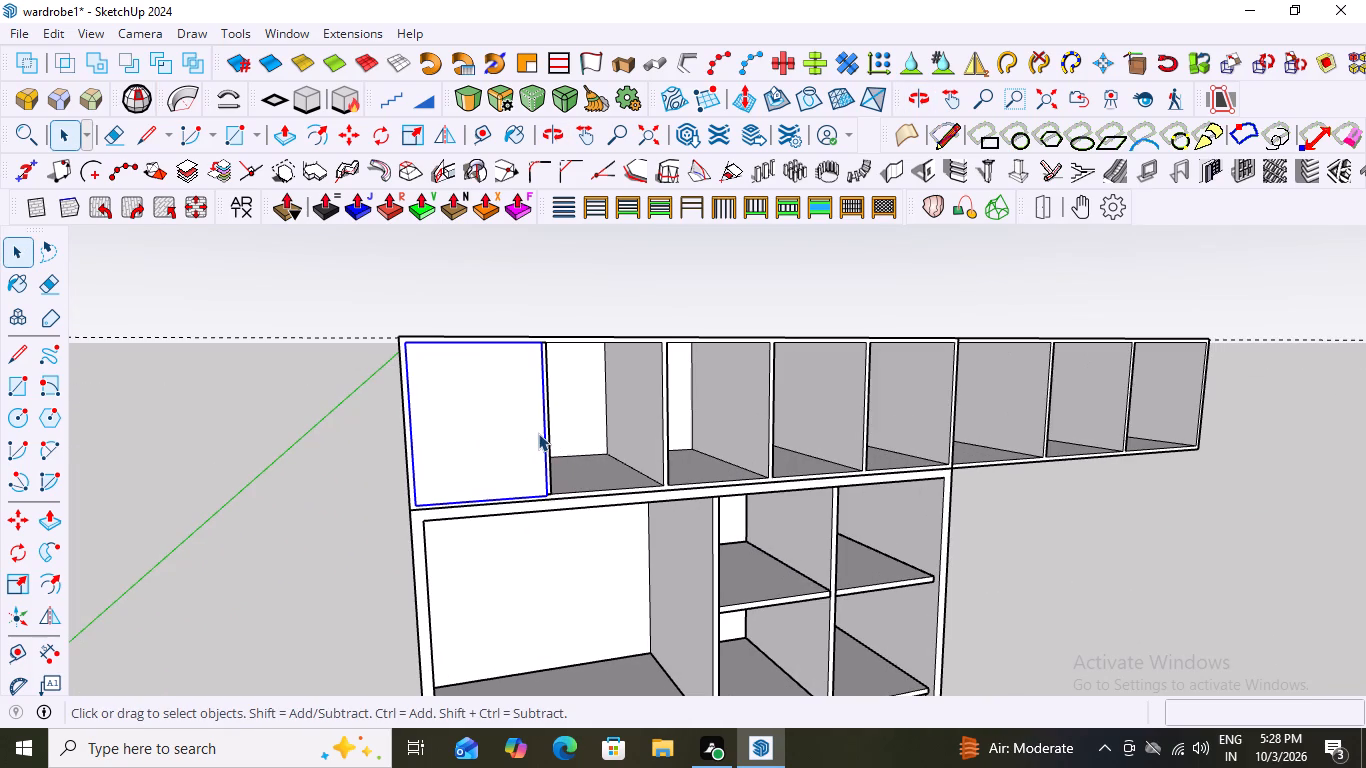
pyautogui.moveTo(757, 354); pyautogui.dragTo(721, 470, button='middle')
pyautogui.scroll(1, 550, 496)
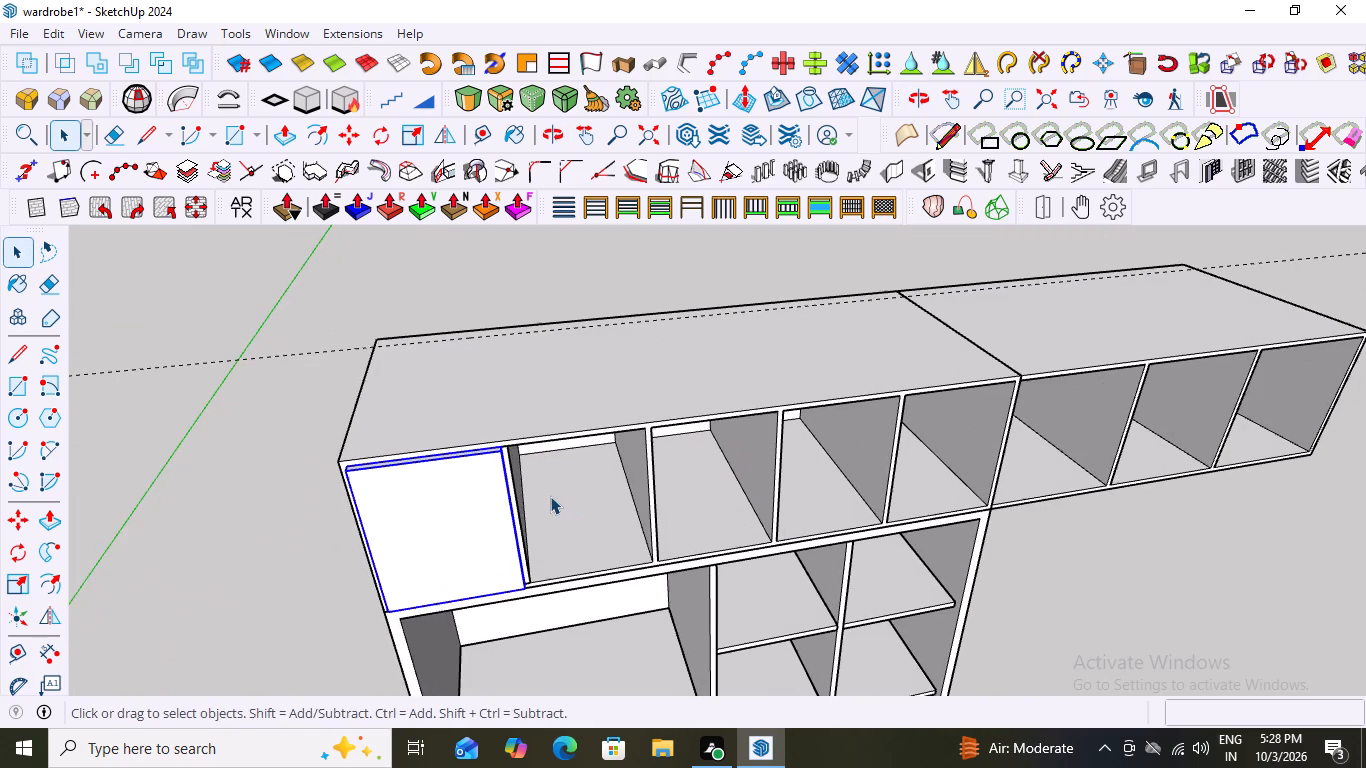
pyautogui.scroll(2, 655, 446)
pyautogui.scroll(-3, 777, 360)
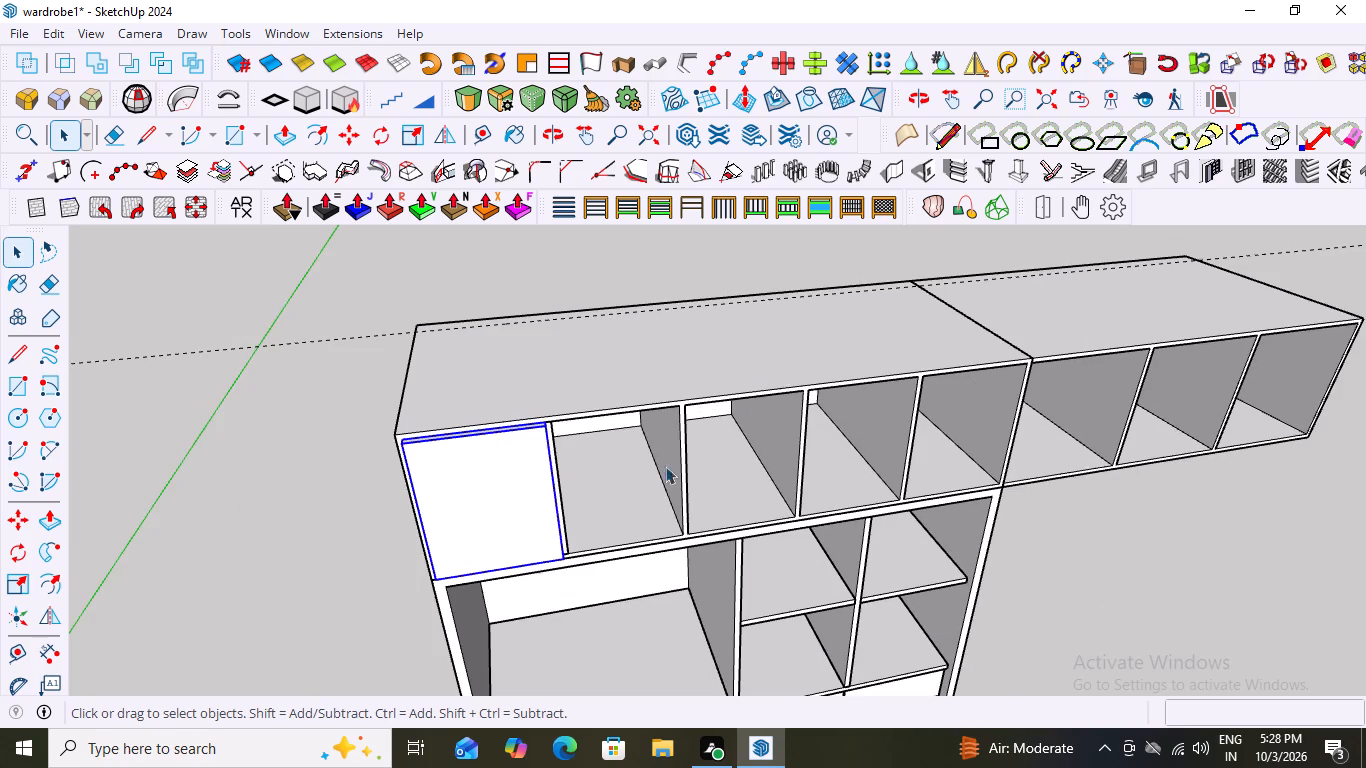
pyautogui.scroll(2, 416, 503)
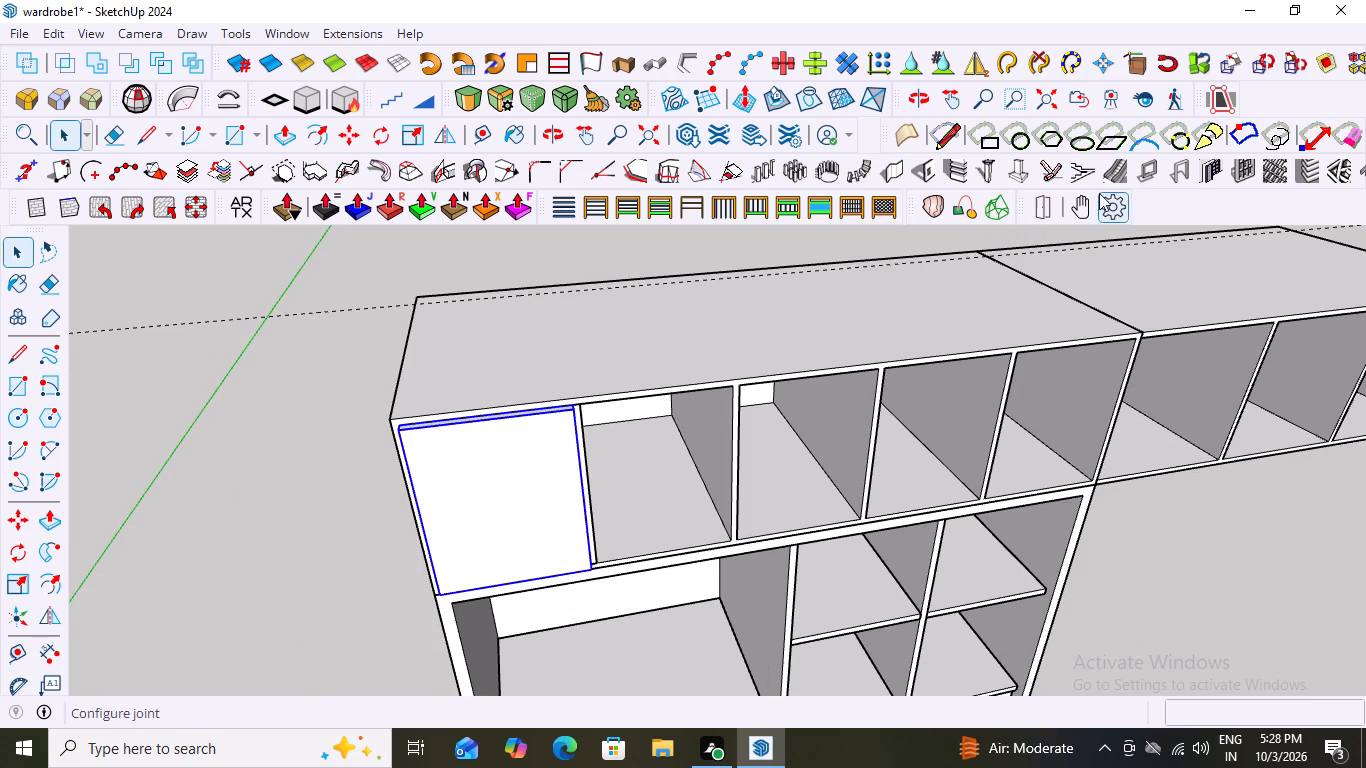
pyautogui.moveTo(616, 473); pyautogui.dragTo(551, 518, button='middle')
pyautogui.scroll(2, 595, 492)
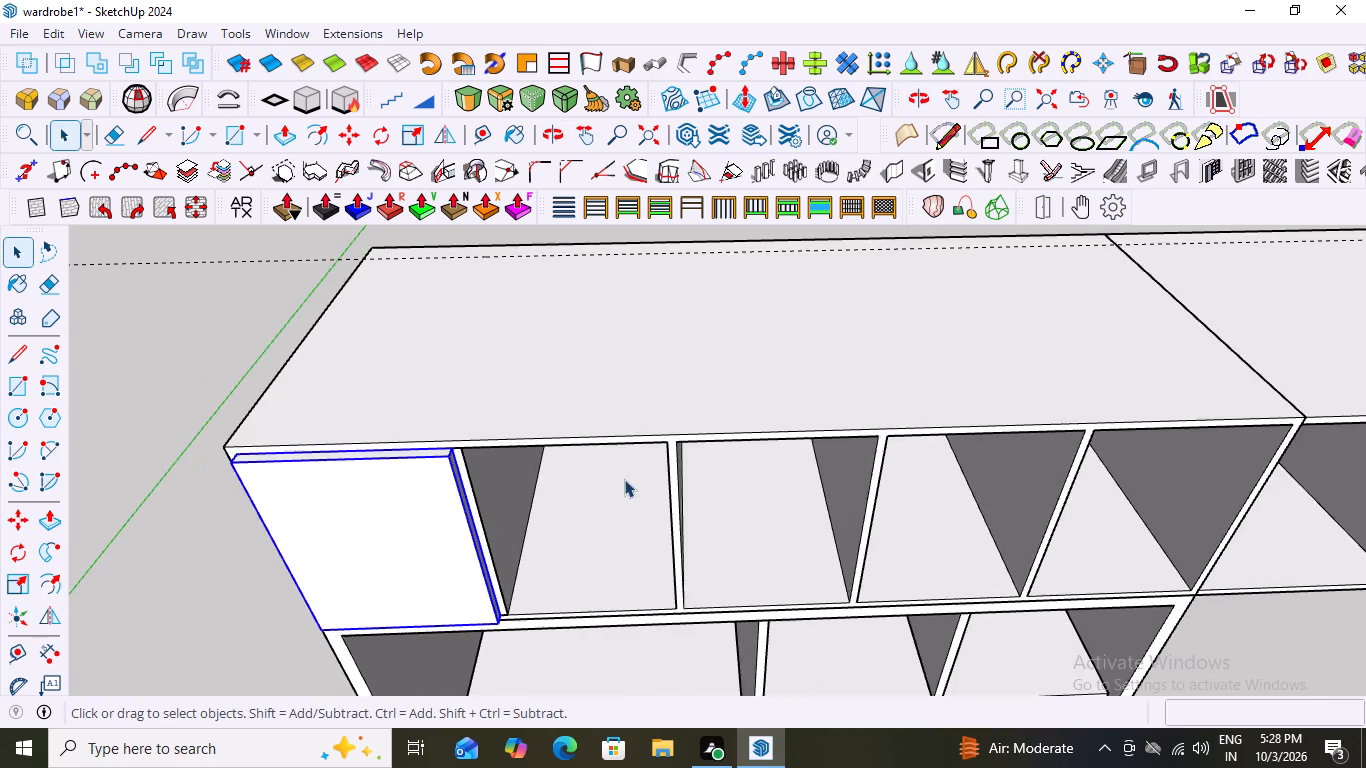
pyautogui.scroll(-7, 658, 468)
pyautogui.scroll(5, 465, 490)
pyautogui.scroll(-6, 551, 461)
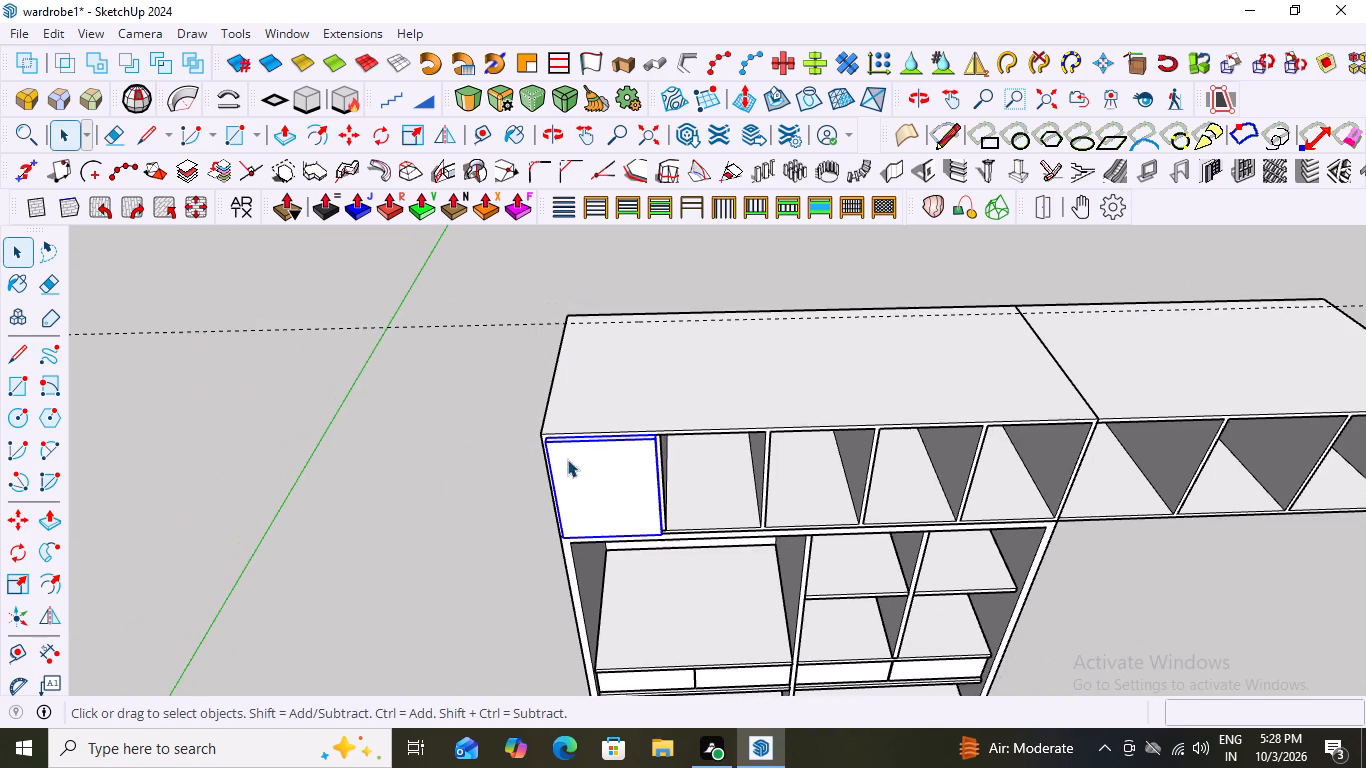
pyautogui.middleClick(667, 453)
pyautogui.scroll(6, 637, 463)
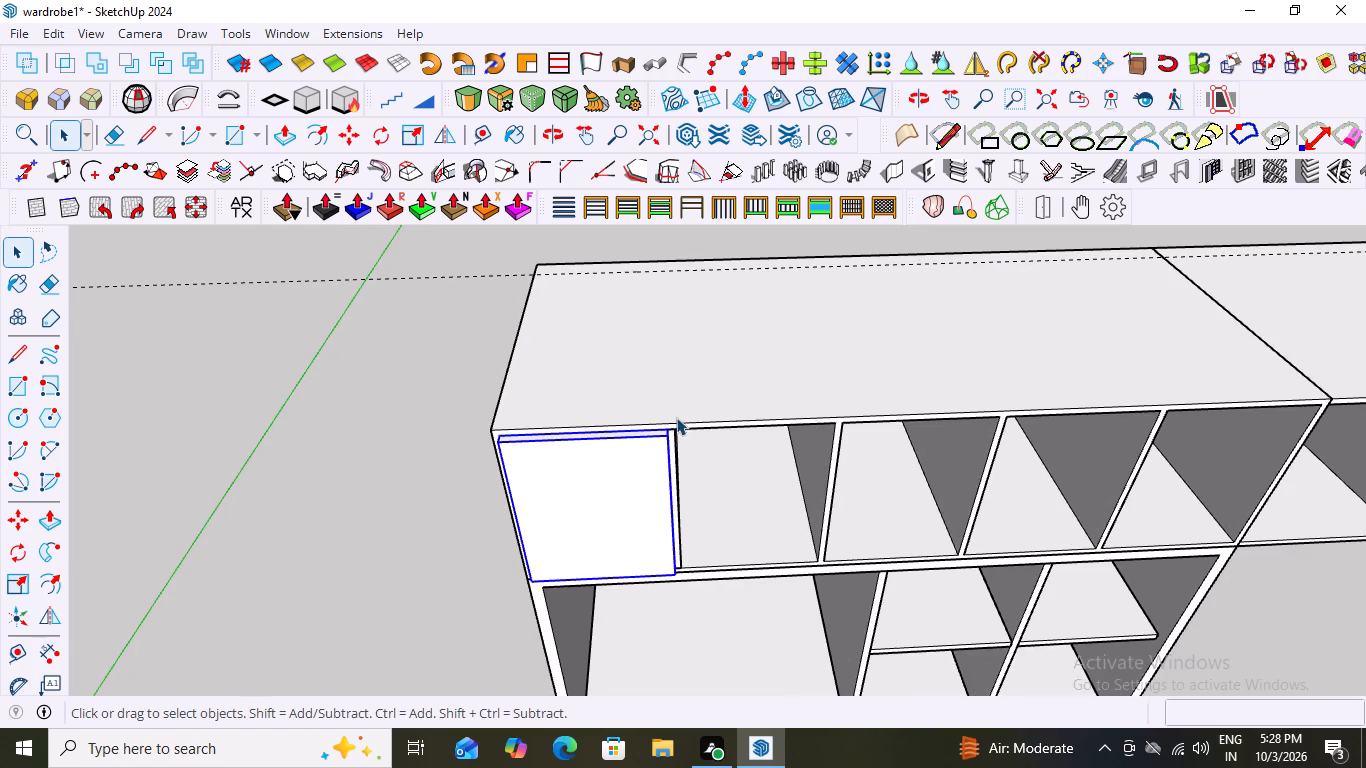
pyautogui.scroll(3, 723, 438)
pyautogui.scroll(-7, 722, 414)
pyautogui.middleClick(661, 445)
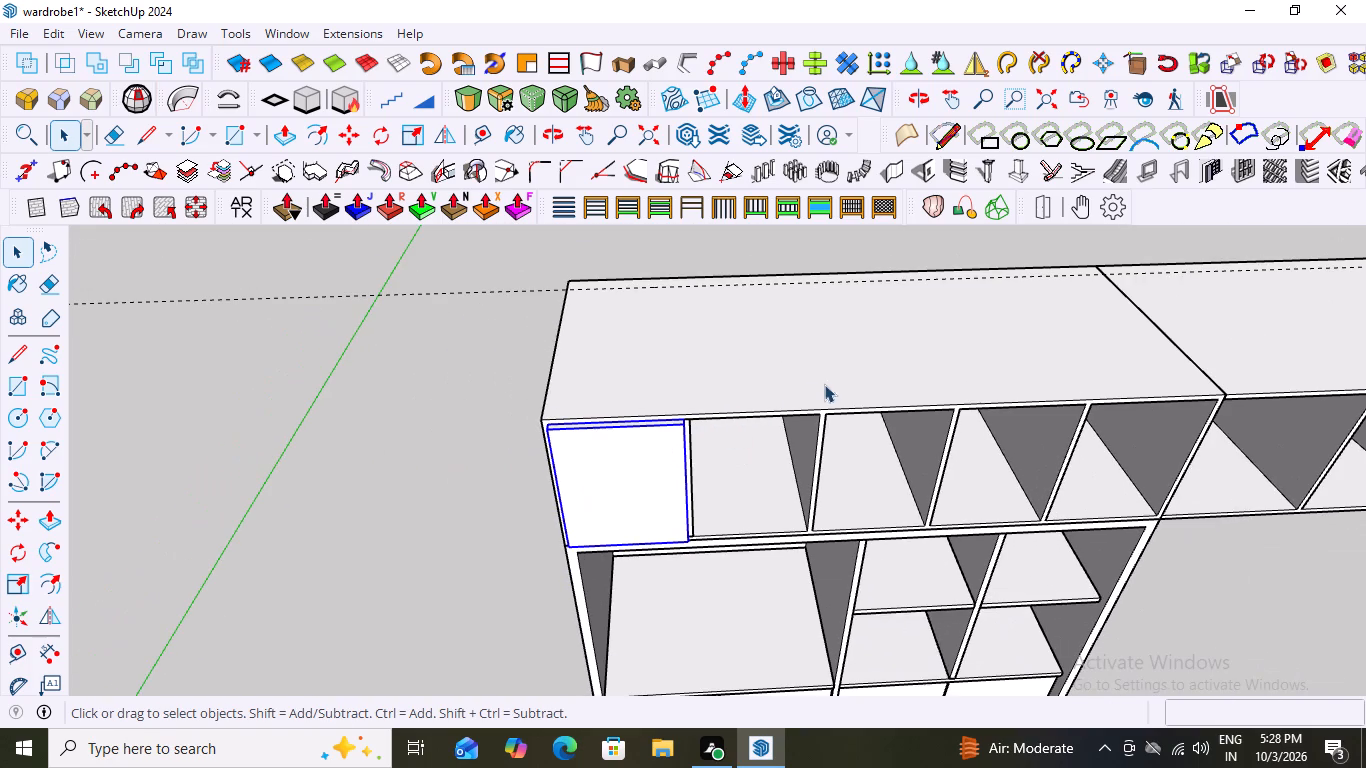
pyautogui.moveTo(580, 437); pyautogui.dragTo(736, 408, button='middle')
pyautogui.scroll(3, 723, 435)
pyautogui.scroll(-3, 589, 439)
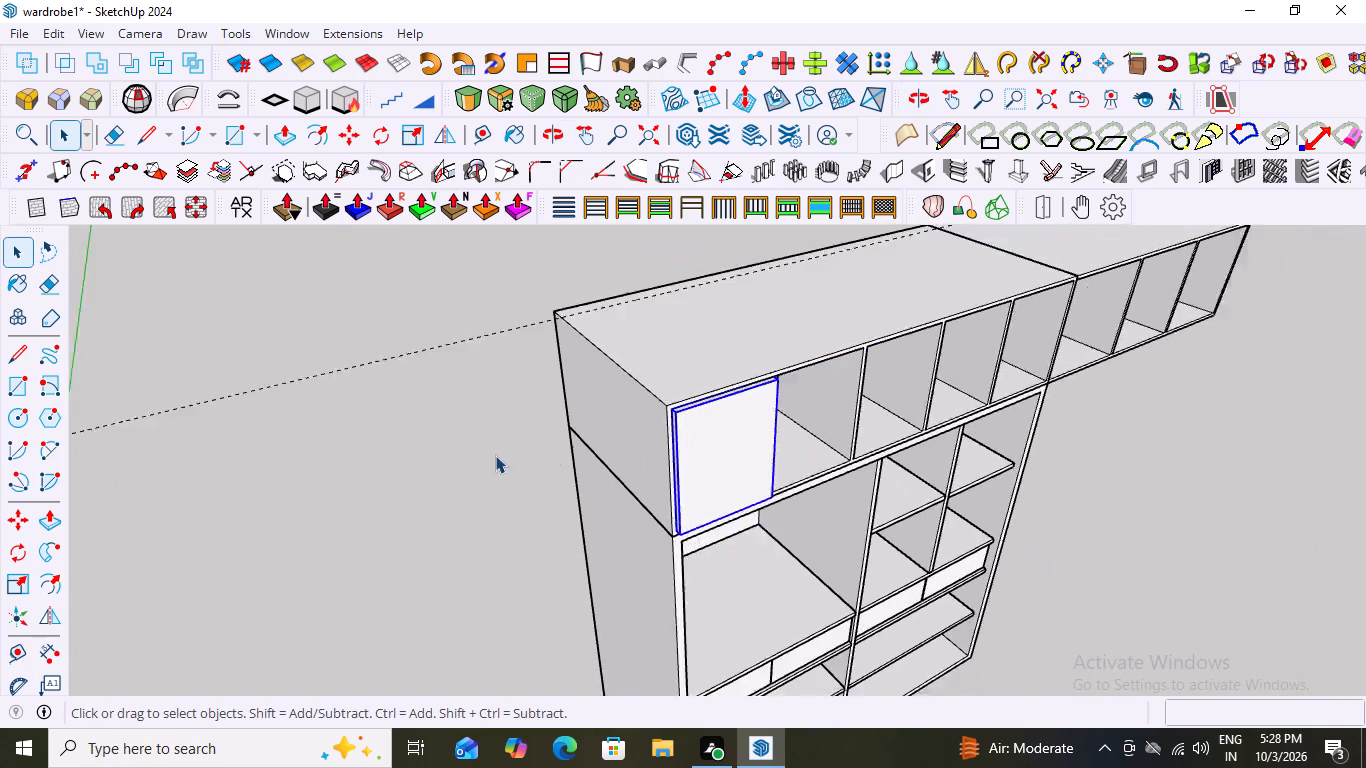
pyautogui.scroll(-2, 495, 455)
pyautogui.scroll(3, 751, 404)
pyautogui.moveTo(731, 346); pyautogui.dragTo(689, 368, button='middle')
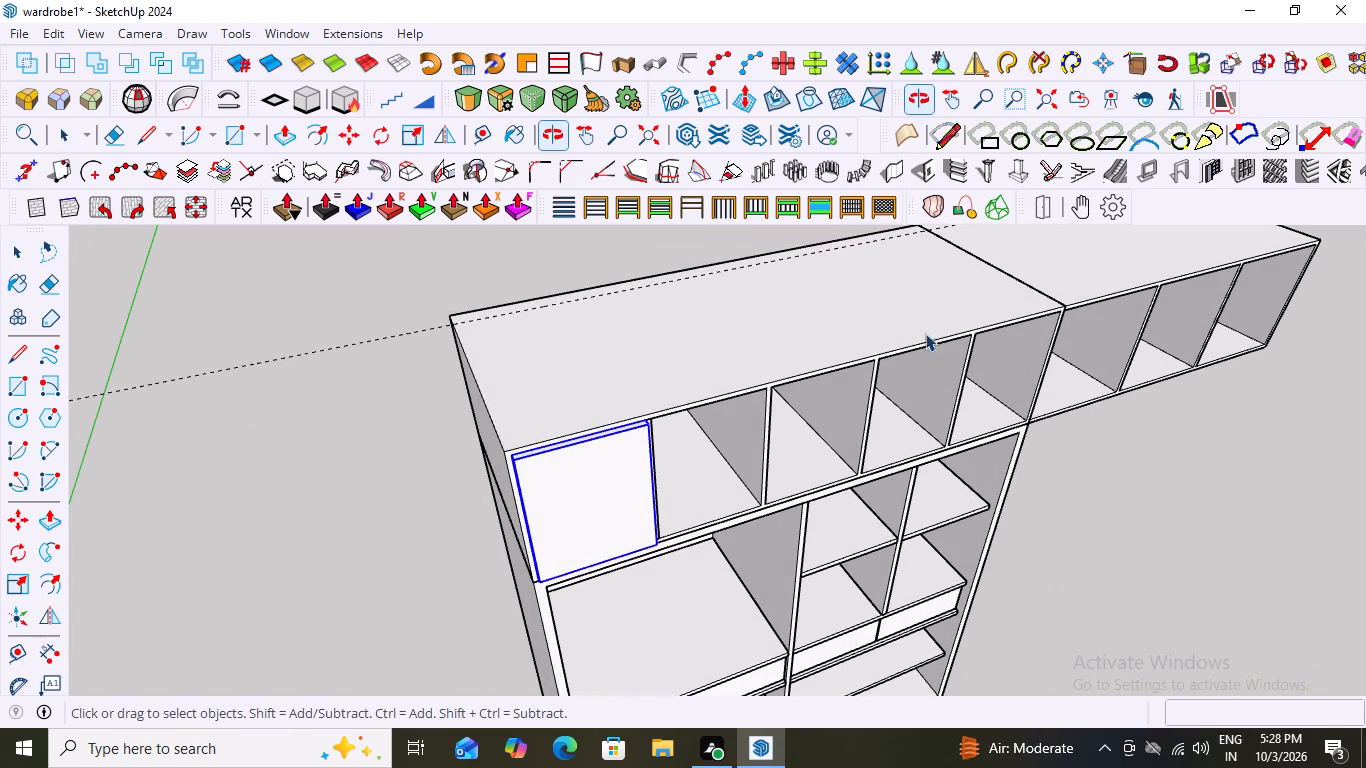
pyautogui.click(1109, 220)
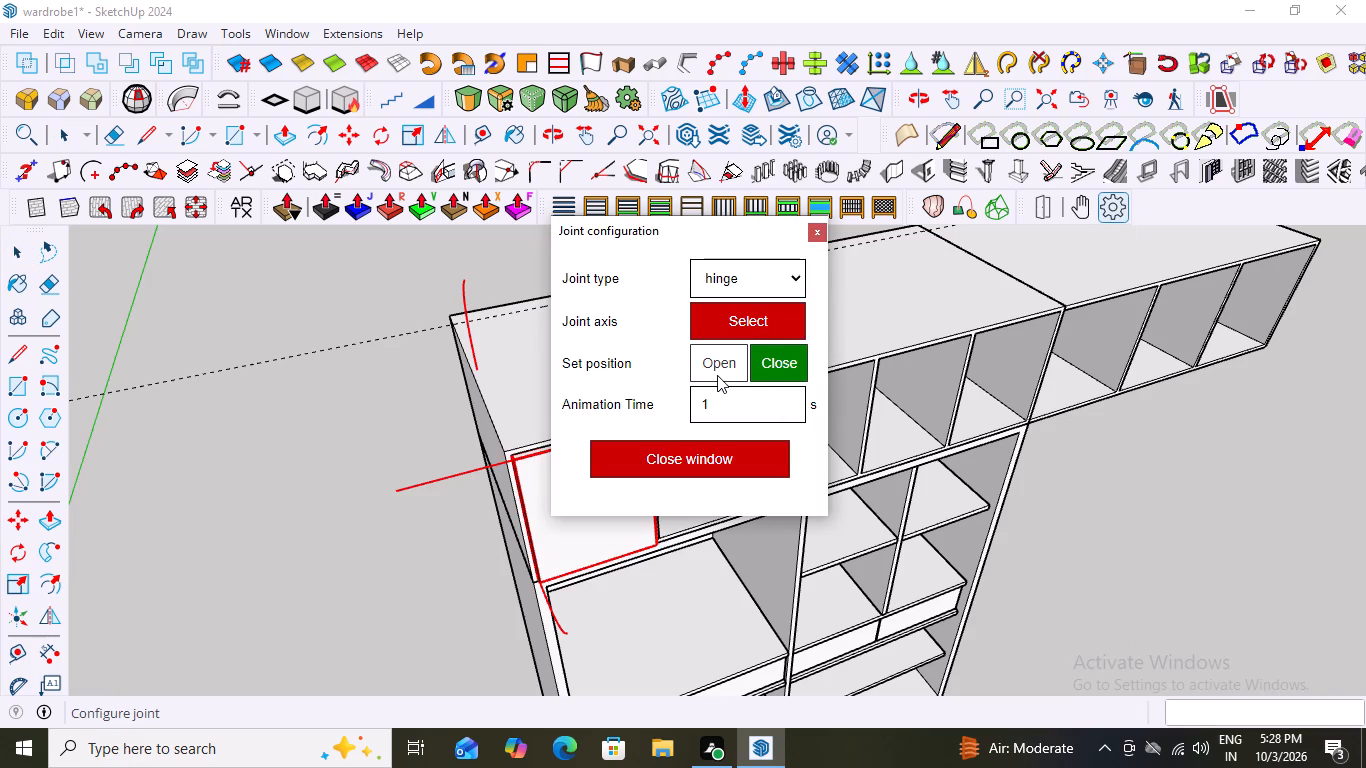
pyautogui.scroll(-2, 720, 366)
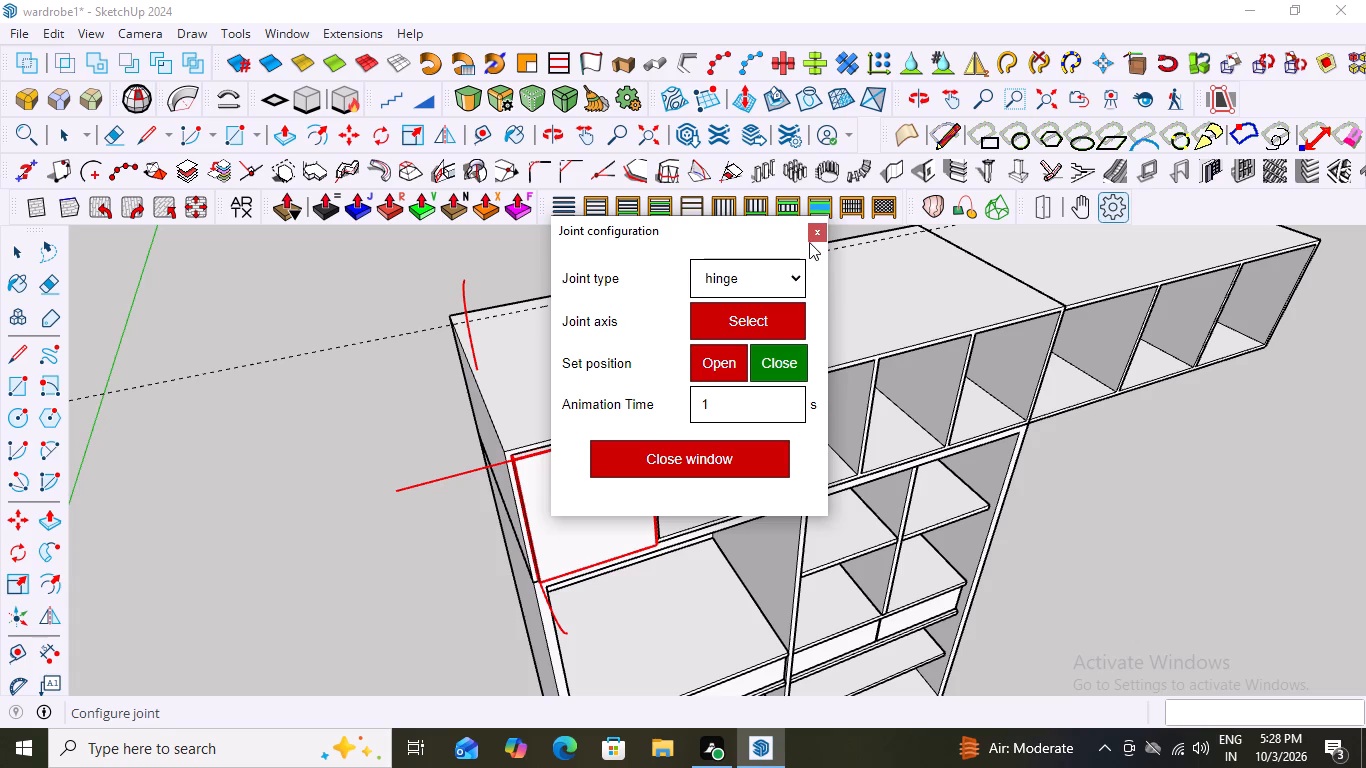
pyautogui.click(721, 369)
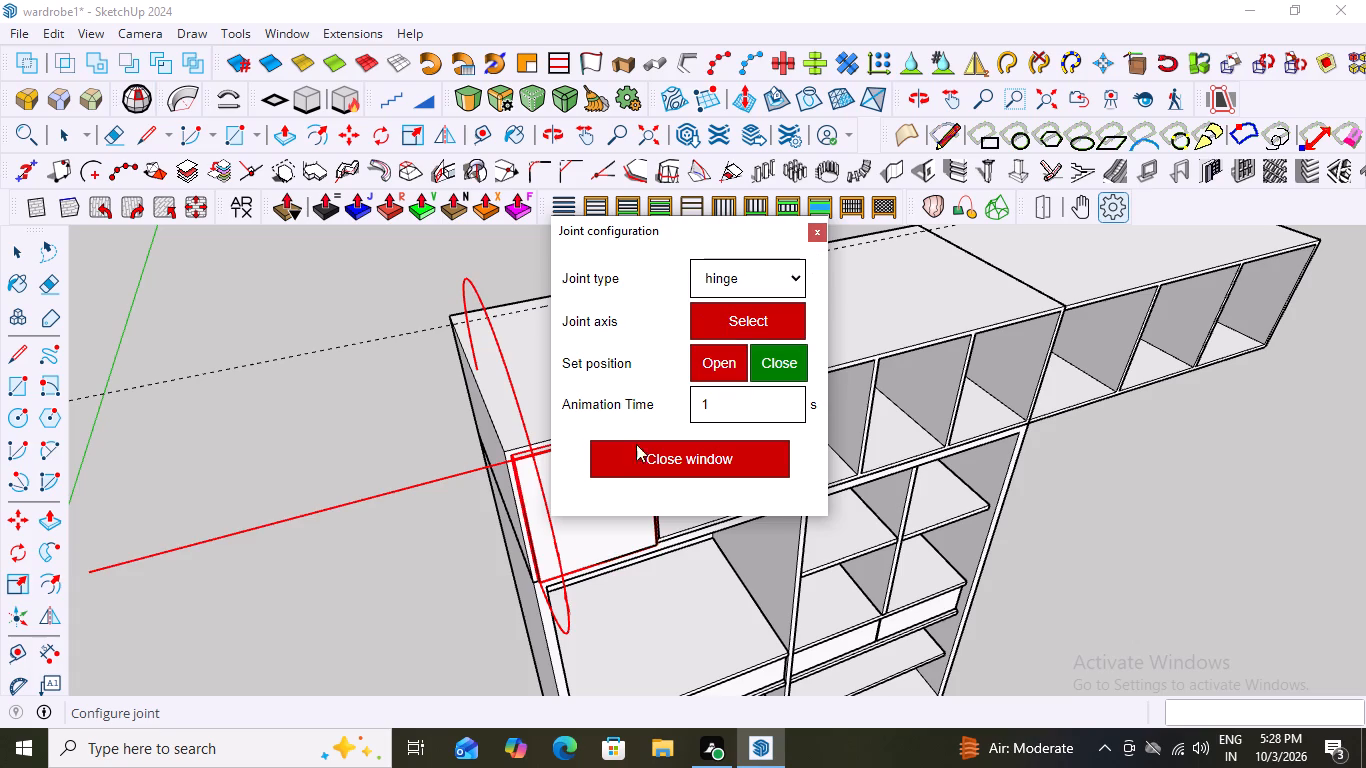
pyautogui.scroll(-5, 606, 458)
pyautogui.scroll(-14, 883, 333)
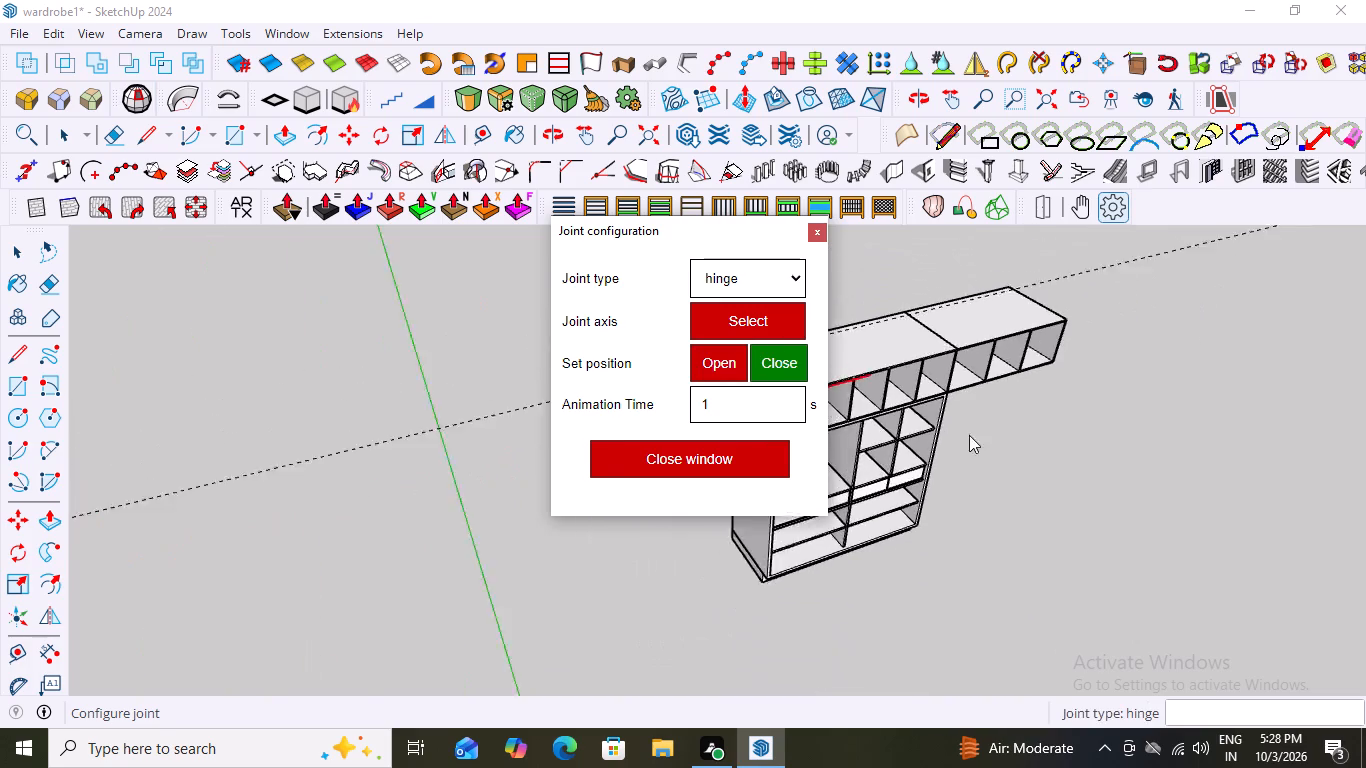
# Examine the outermost loft shutter and its top-edge hinge axis from several angles and distances.
pyautogui.scroll(-5, 969, 435)
pyautogui.scroll(9, 929, 450)
pyautogui.scroll(-9, 988, 417)
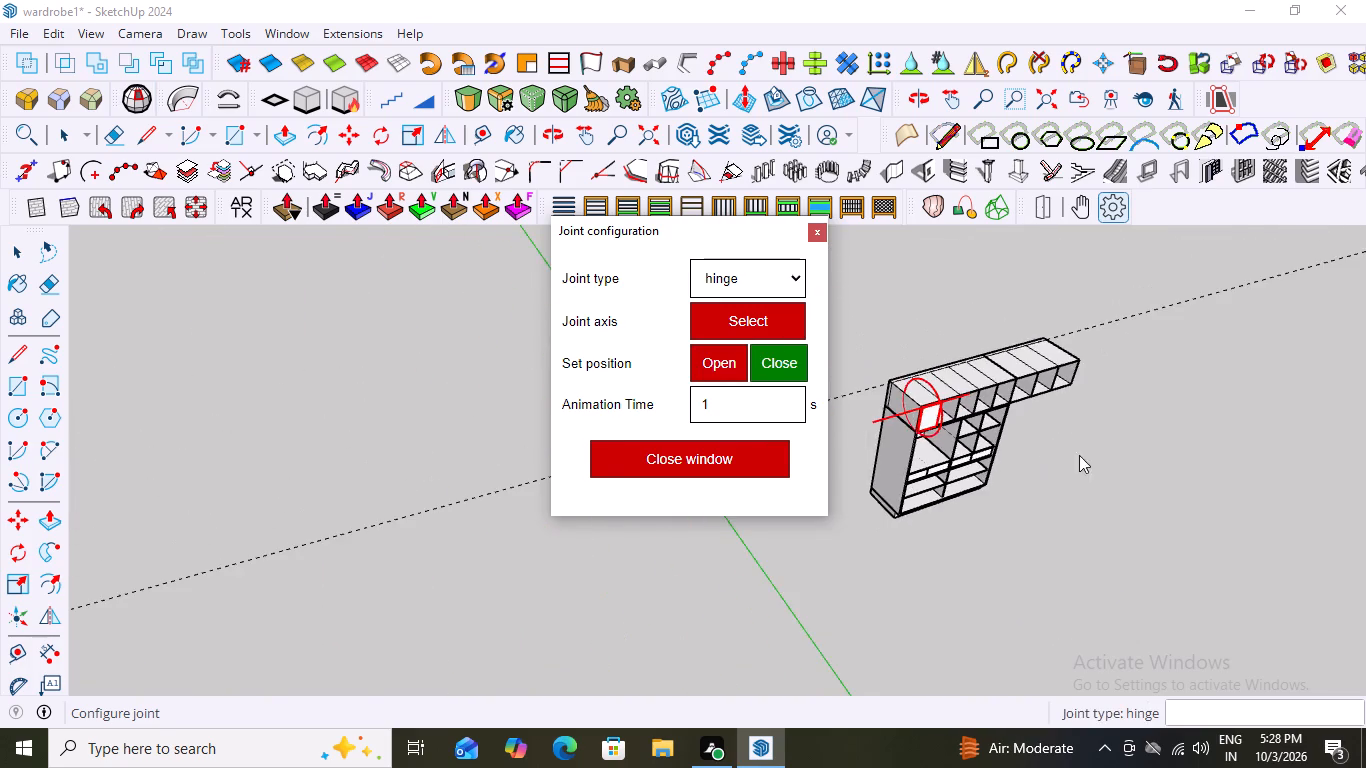
pyautogui.moveTo(1134, 453); pyautogui.dragTo(1006, 364, button='middle')
pyautogui.scroll(3, 942, 459)
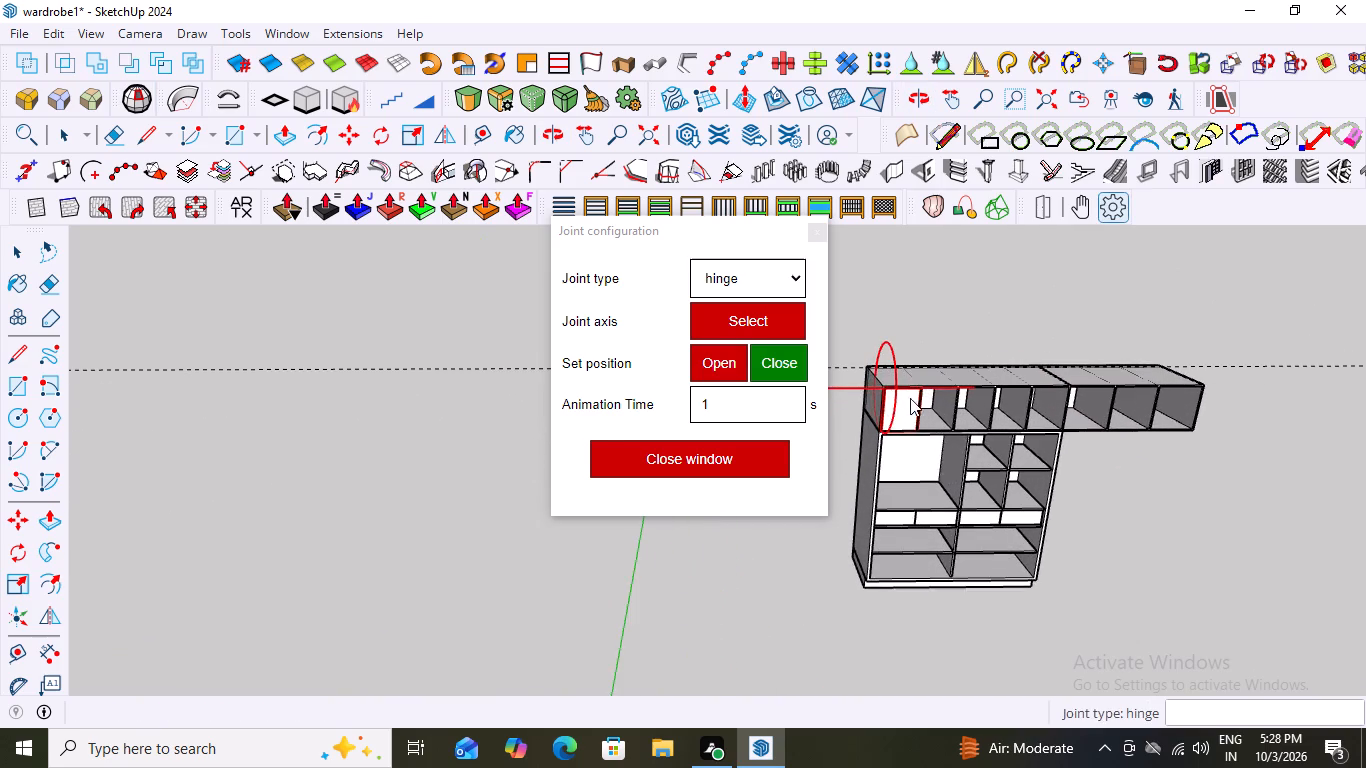
pyautogui.scroll(5, 910, 398)
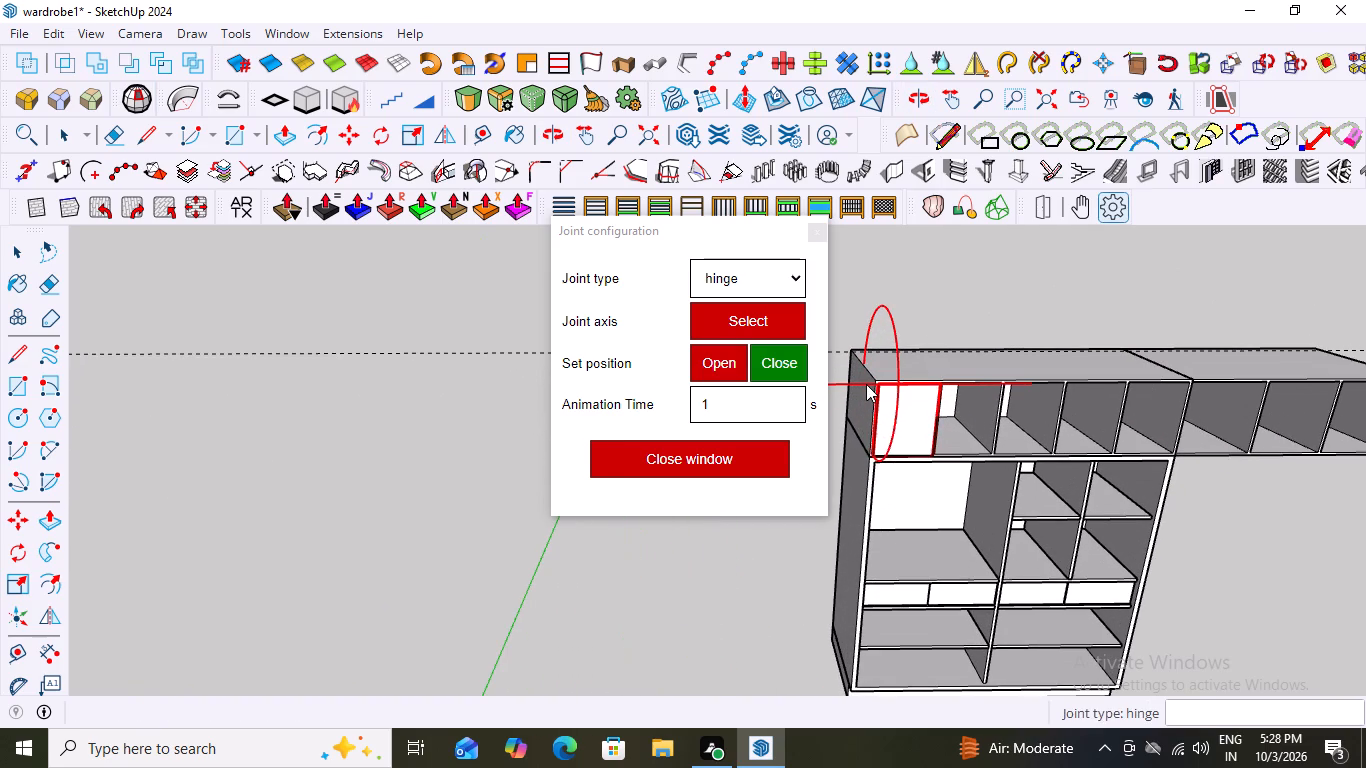
pyautogui.scroll(7, 871, 386)
pyautogui.scroll(-5, 856, 376)
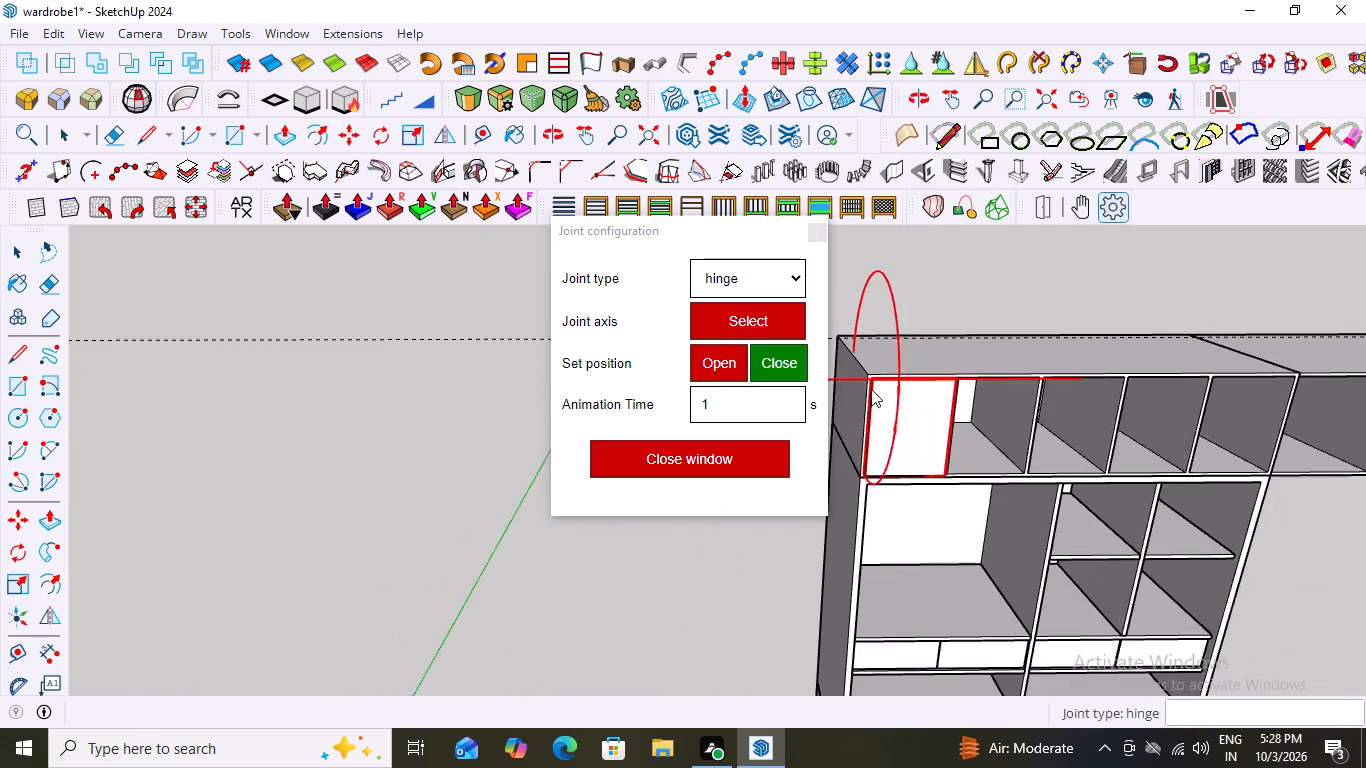
pyautogui.scroll(-6, 871, 389)
pyautogui.scroll(5, 872, 431)
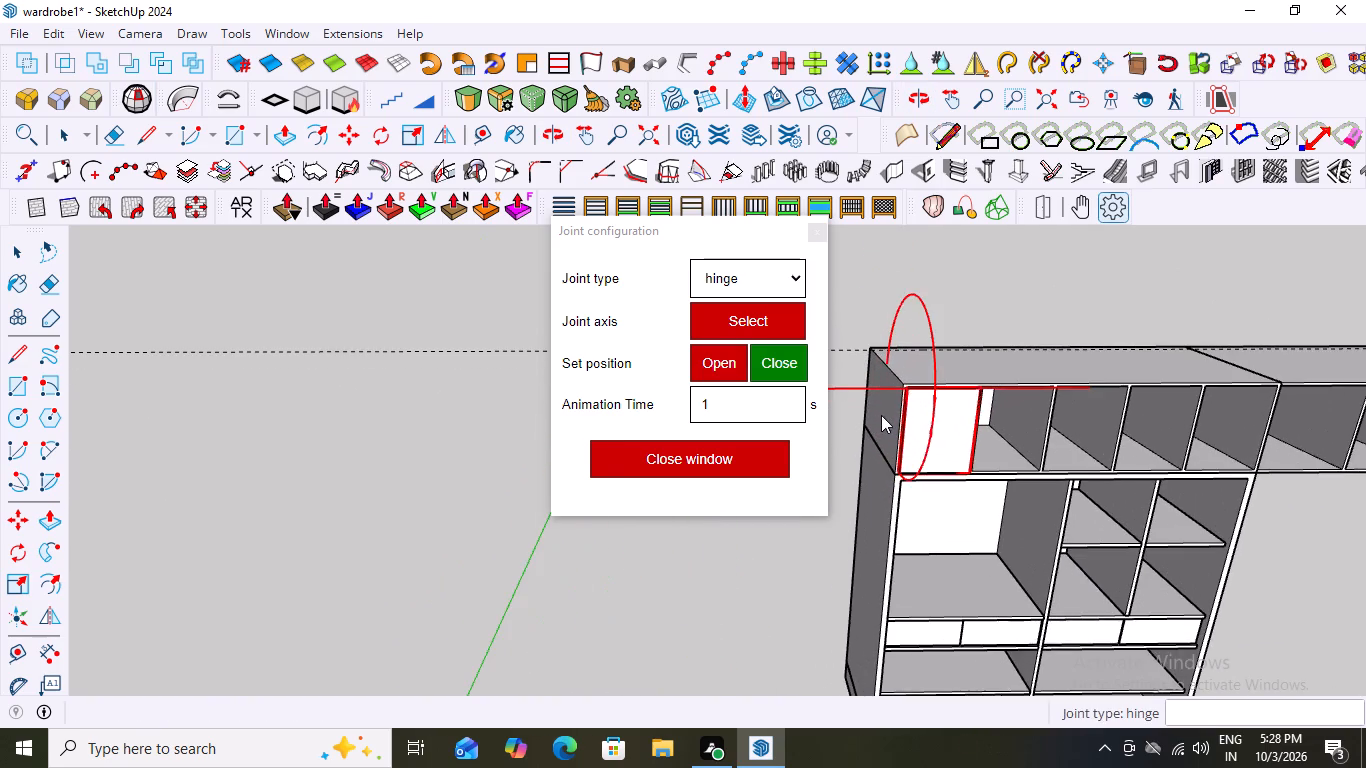
pyautogui.scroll(-4, 967, 386)
pyautogui.scroll(3, 919, 408)
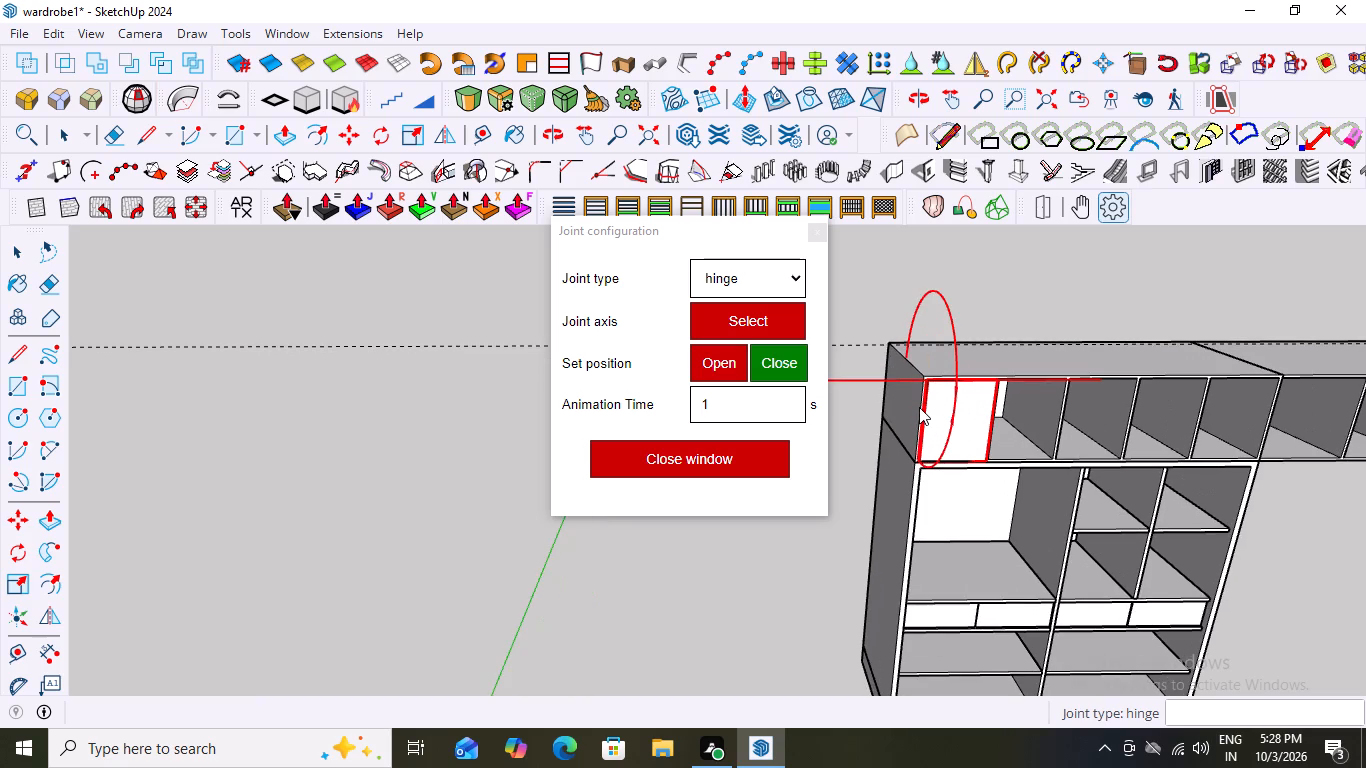
pyautogui.scroll(1, 919, 407)
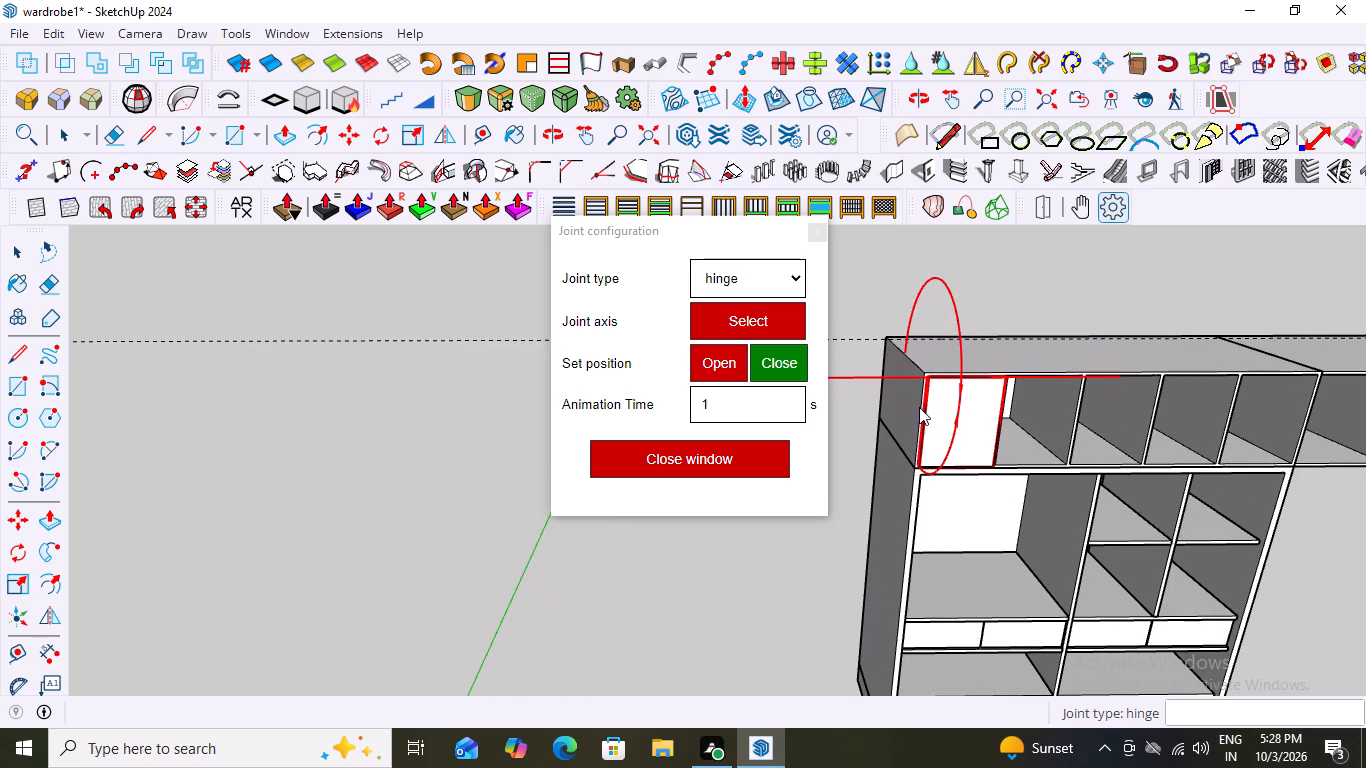
pyautogui.scroll(2, 919, 407)
pyautogui.scroll(-9, 979, 335)
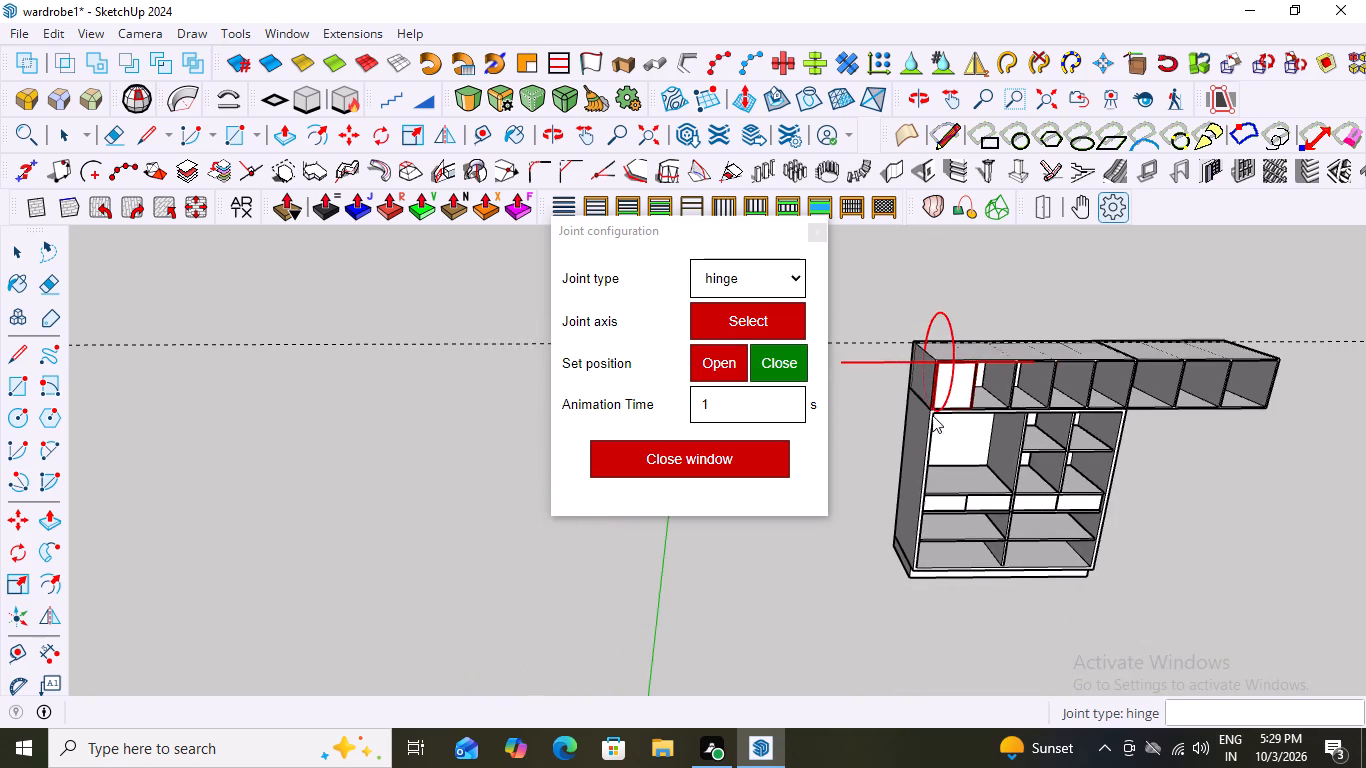
pyautogui.scroll(6, 959, 343)
pyautogui.scroll(-4, 987, 331)
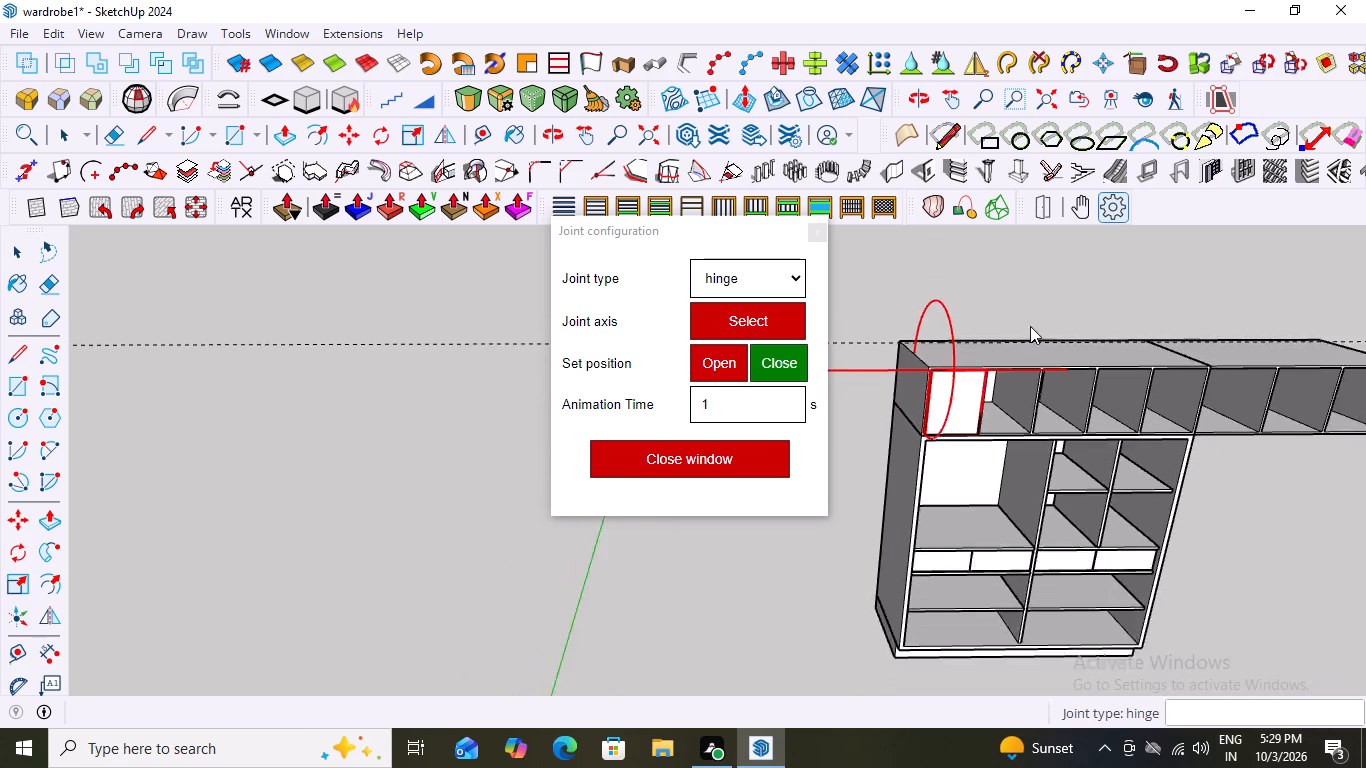
pyautogui.scroll(-2, 1030, 326)
pyautogui.scroll(3, 858, 380)
pyautogui.scroll(2, 945, 341)
pyautogui.scroll(-5, 909, 355)
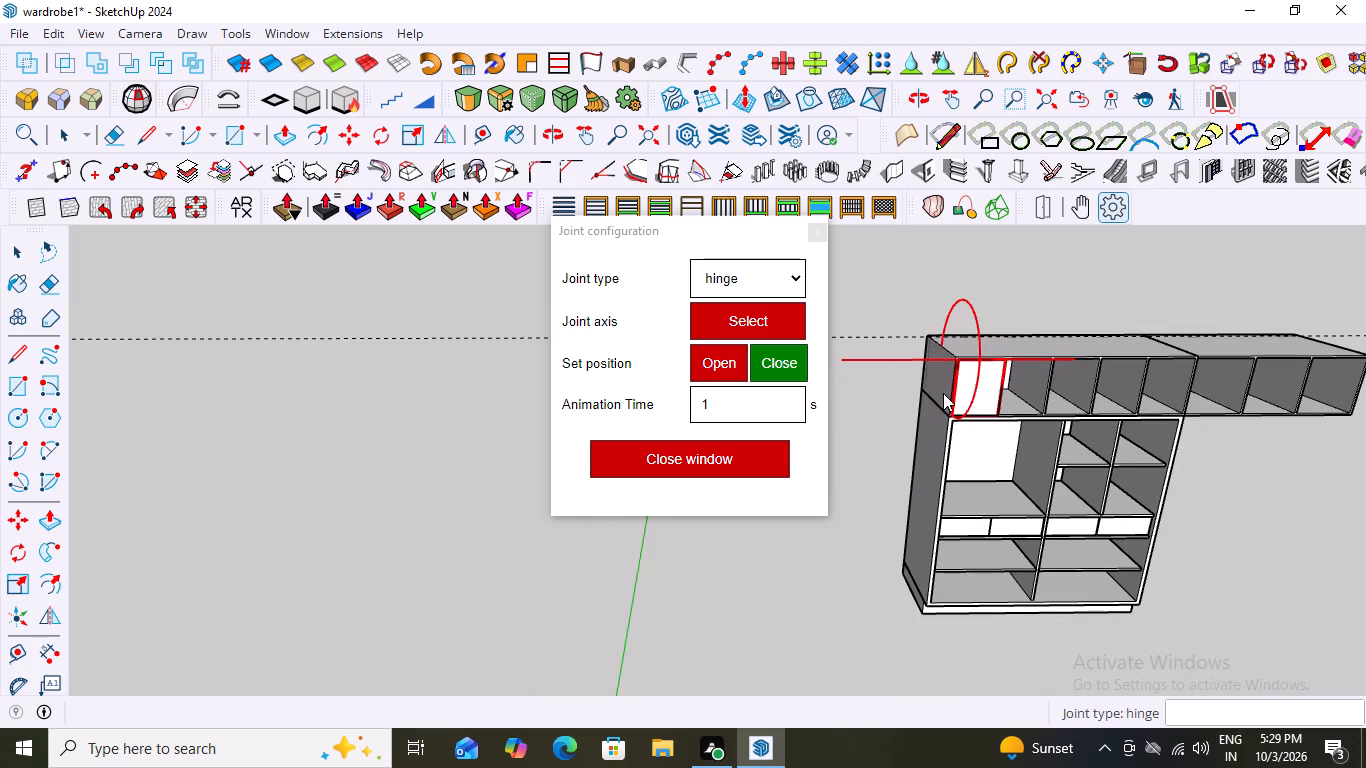
pyautogui.moveTo(1020, 322); pyautogui.dragTo(1010, 351, button='middle')
pyautogui.scroll(2, 924, 385)
pyautogui.scroll(-10, 925, 381)
pyautogui.moveTo(1124, 418); pyautogui.dragTo(1135, 377, button='middle')
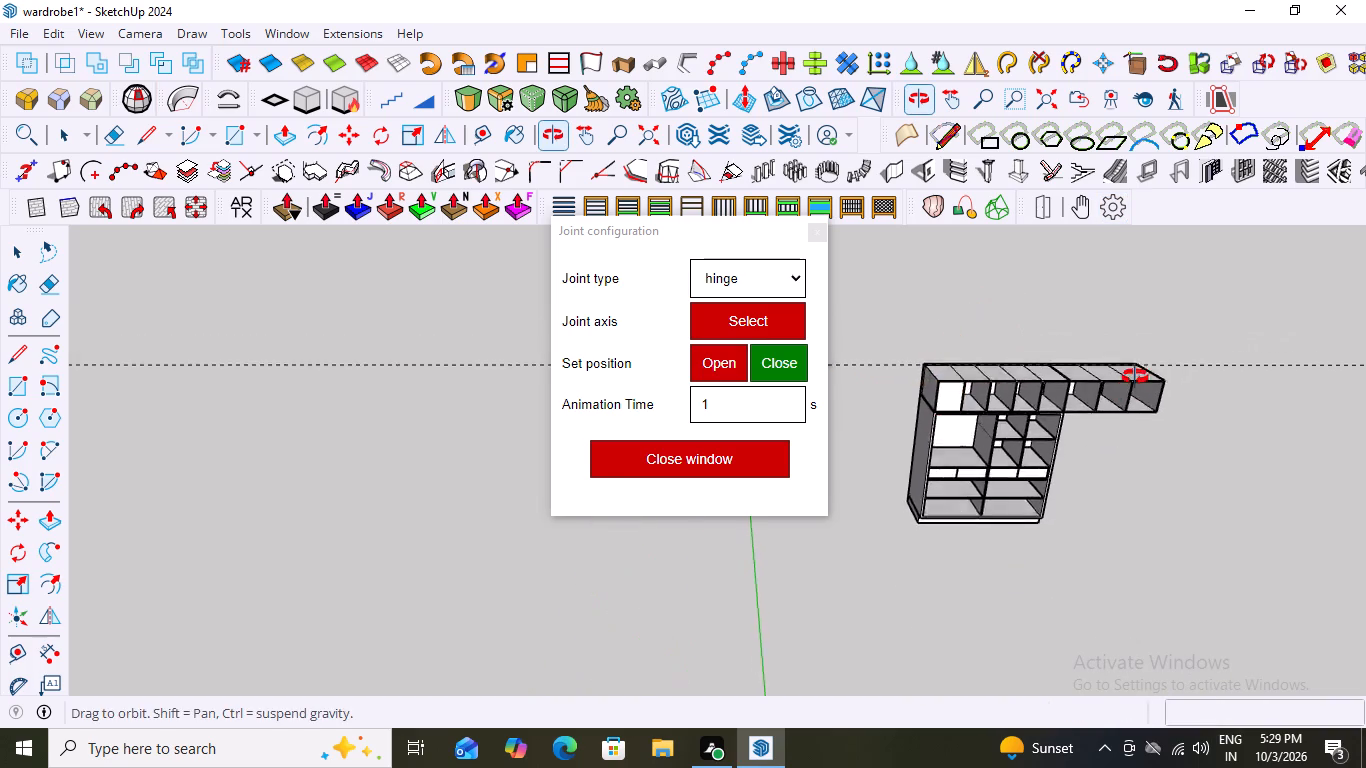
pyautogui.moveTo(1135, 377); pyautogui.dragTo(1137, 341, button='middle')
pyautogui.scroll(12, 928, 397)
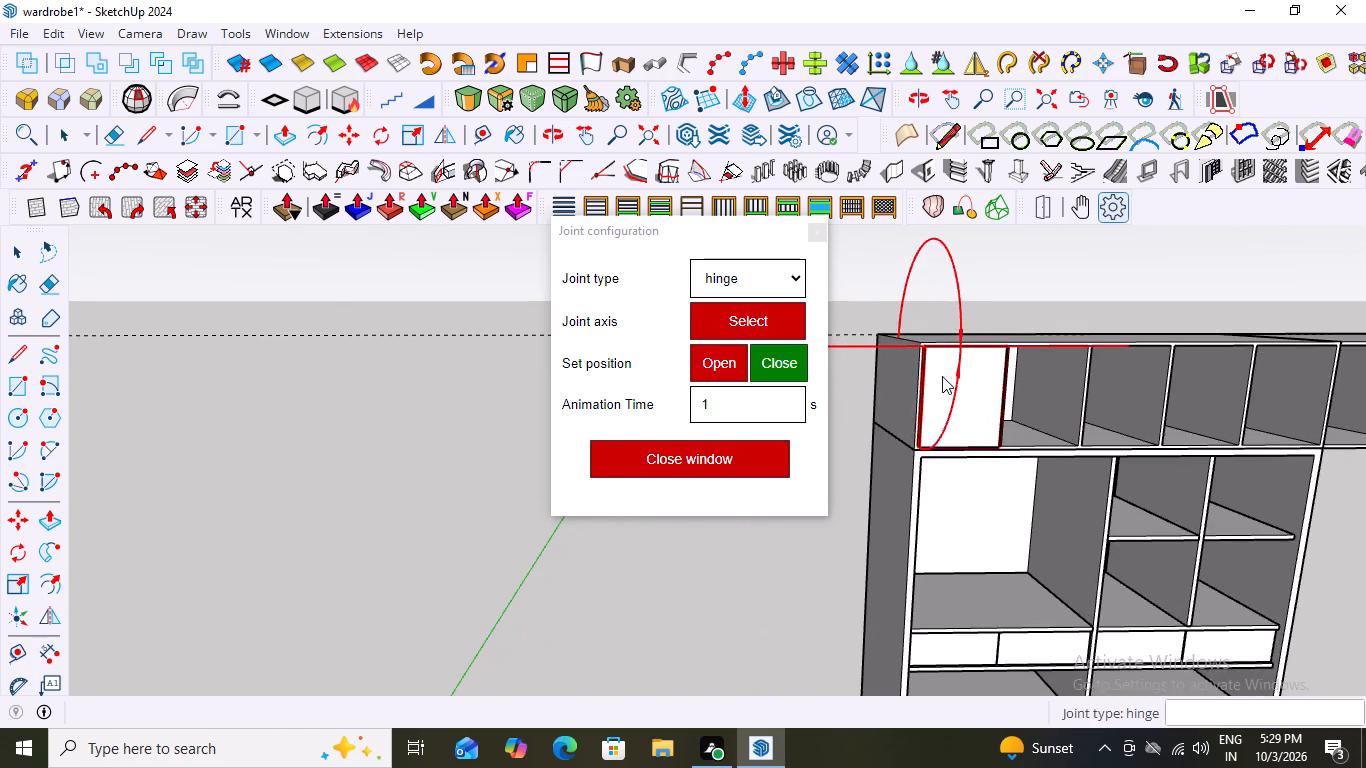
pyautogui.scroll(-6, 960, 364)
pyautogui.scroll(3, 928, 379)
pyautogui.scroll(-5, 914, 360)
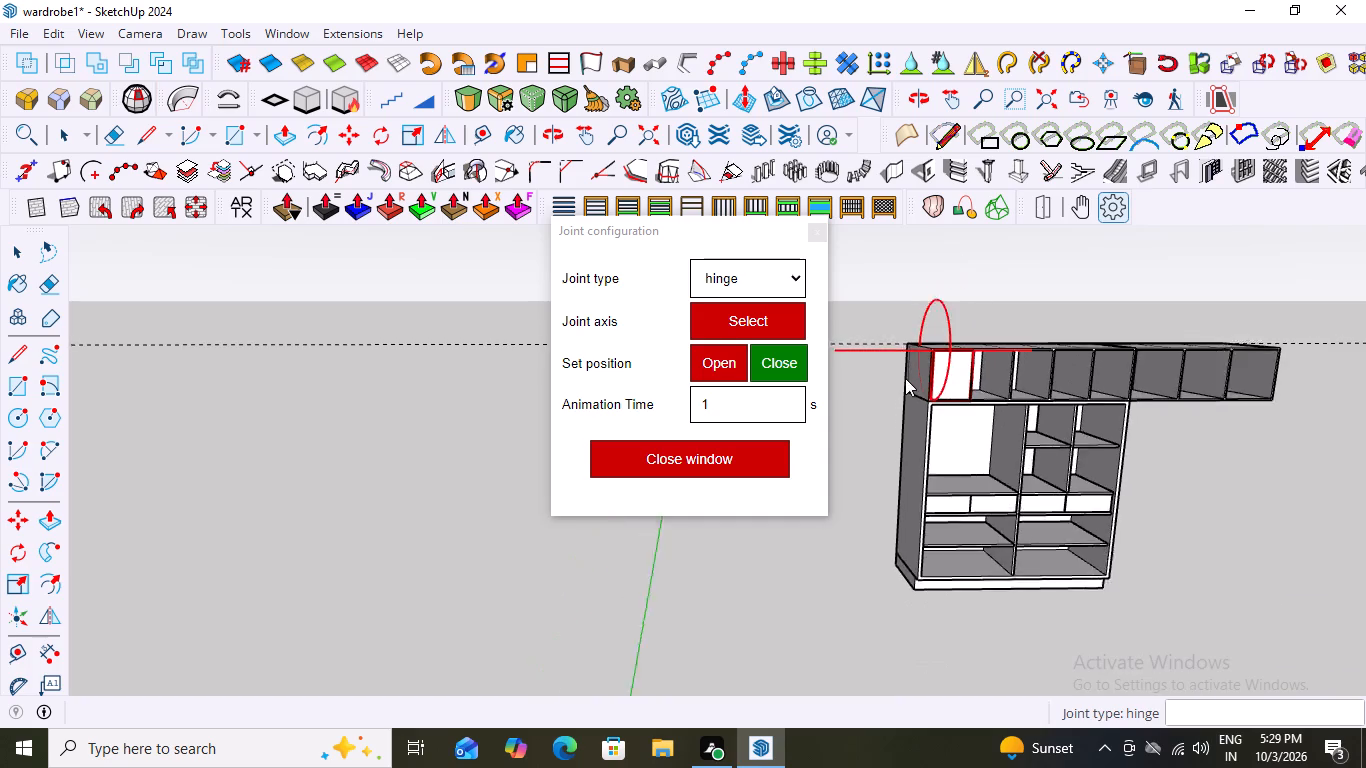
pyautogui.scroll(-1, 905, 378)
pyautogui.moveTo(900, 383); pyautogui.dragTo(900, 399, button='middle')
pyautogui.middleClick(903, 424)
pyautogui.scroll(2, 956, 369)
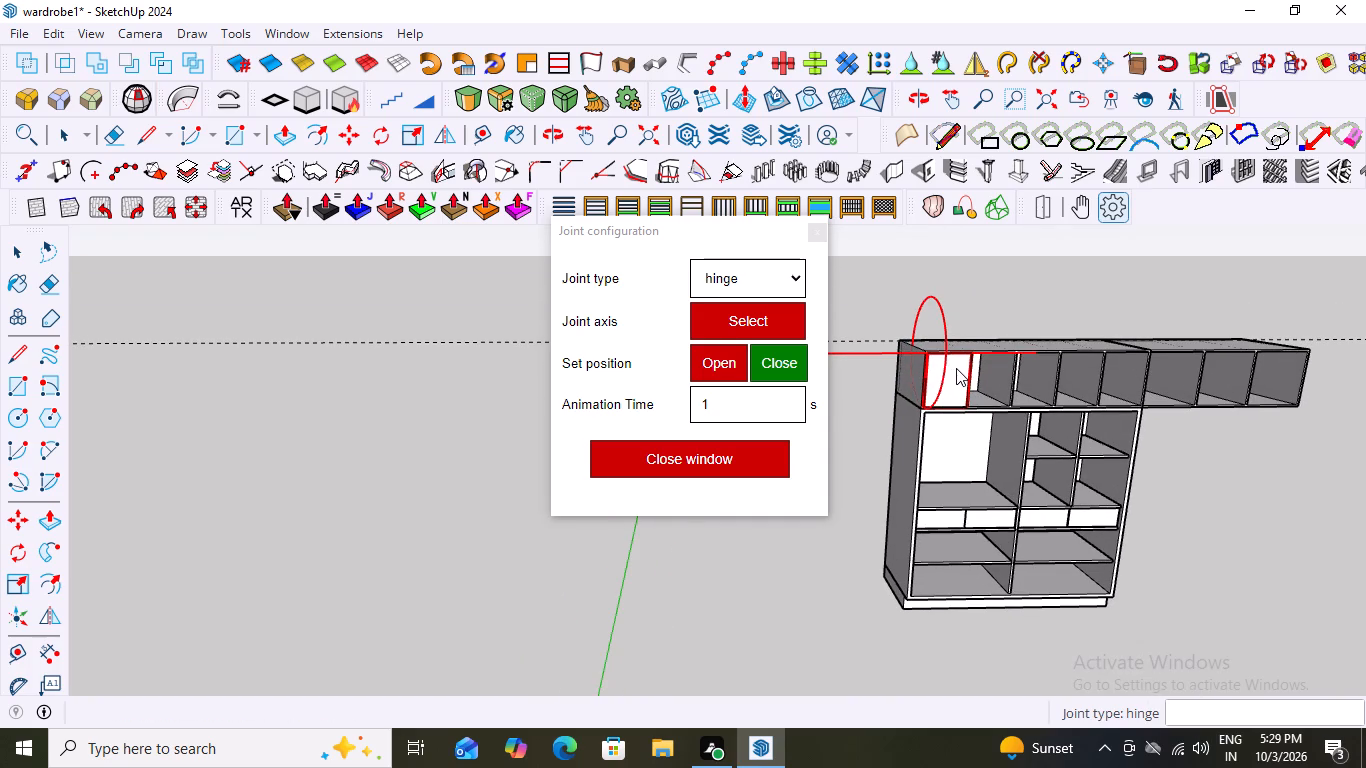
pyautogui.scroll(2, 909, 392)
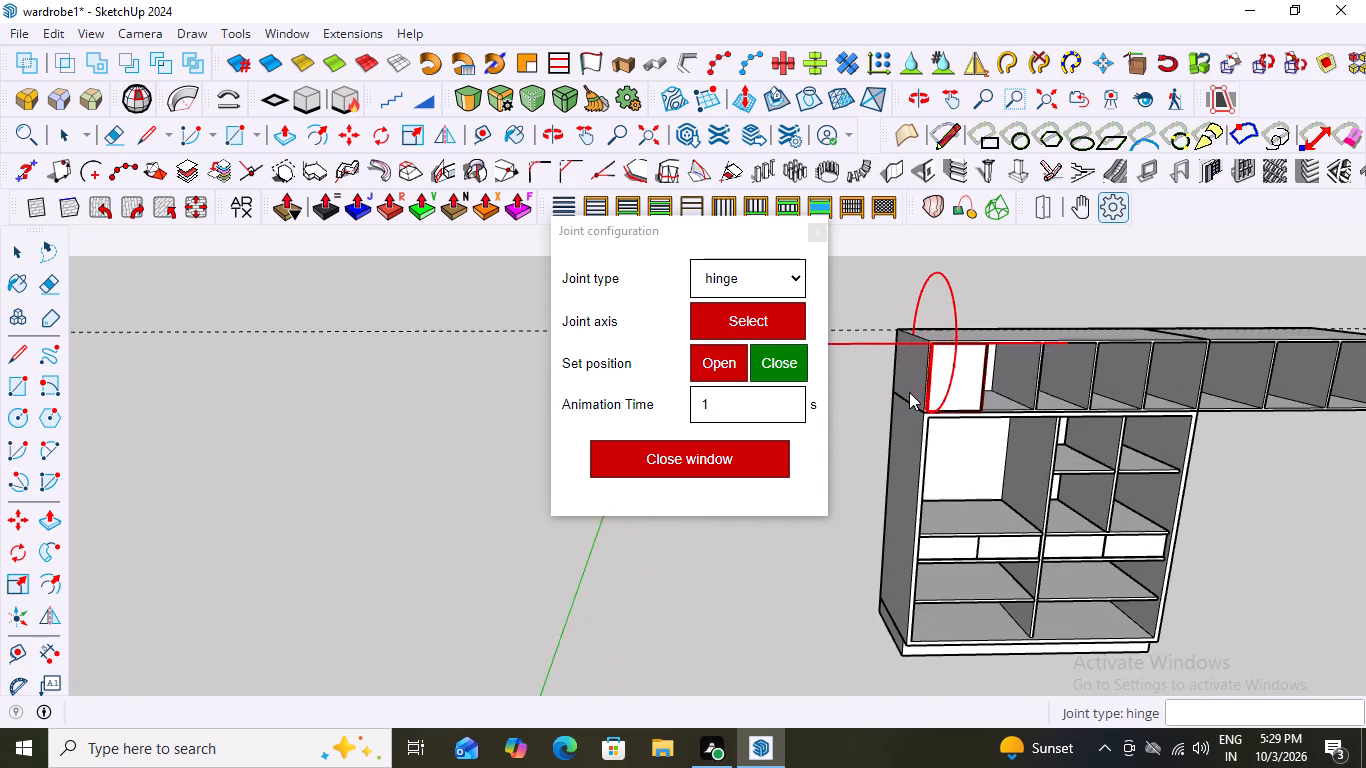
pyautogui.scroll(-5, 909, 392)
pyautogui.moveTo(979, 413); pyautogui.dragTo(953, 415, button='middle')
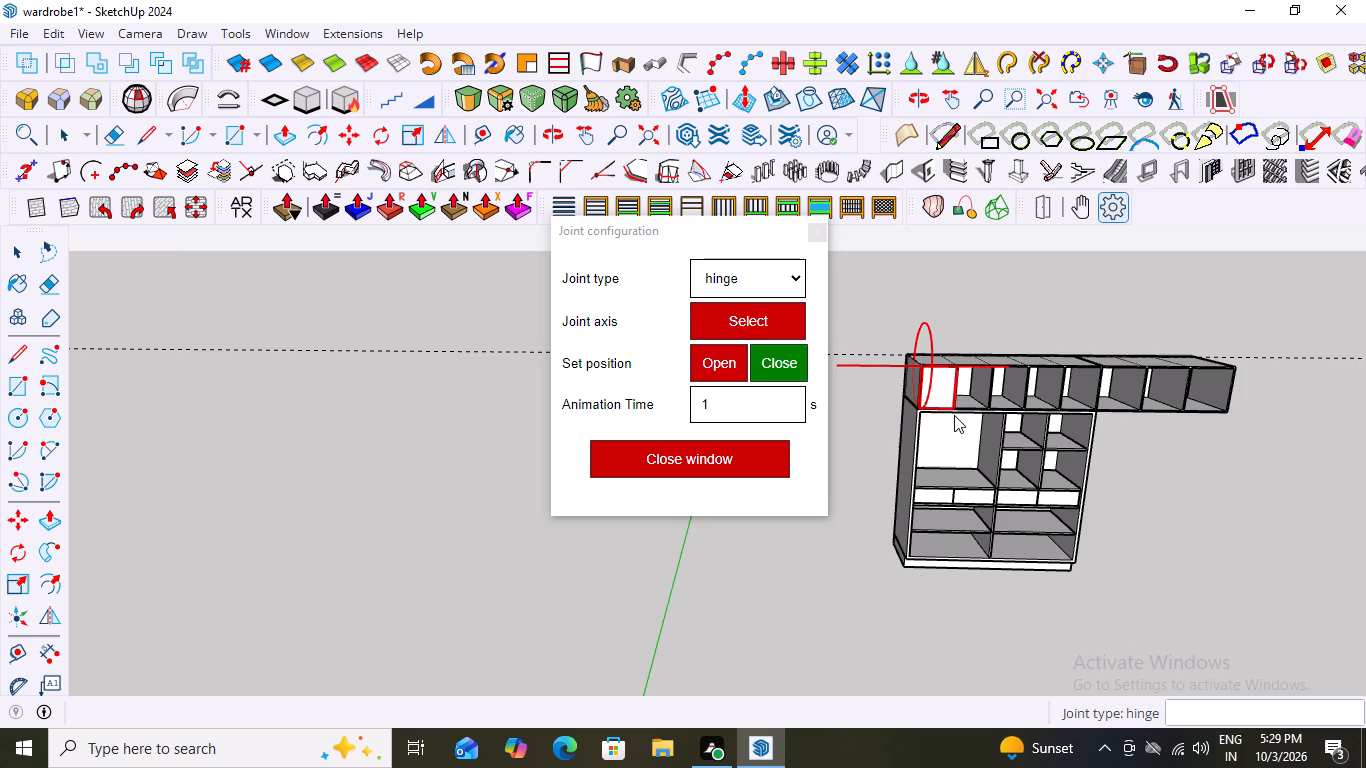
pyautogui.scroll(1, 910, 375)
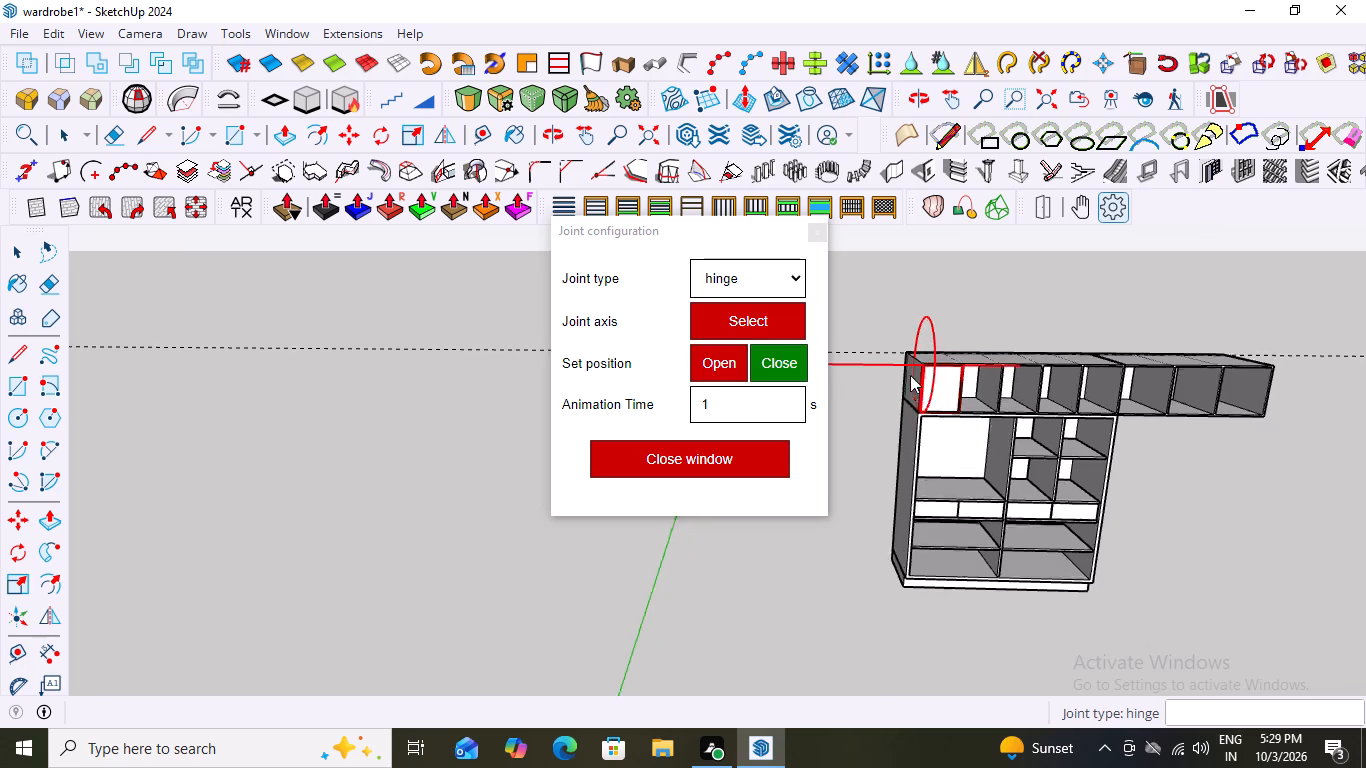
pyautogui.scroll(6, 910, 375)
pyautogui.moveTo(888, 388); pyautogui.dragTo(934, 410, button='middle')
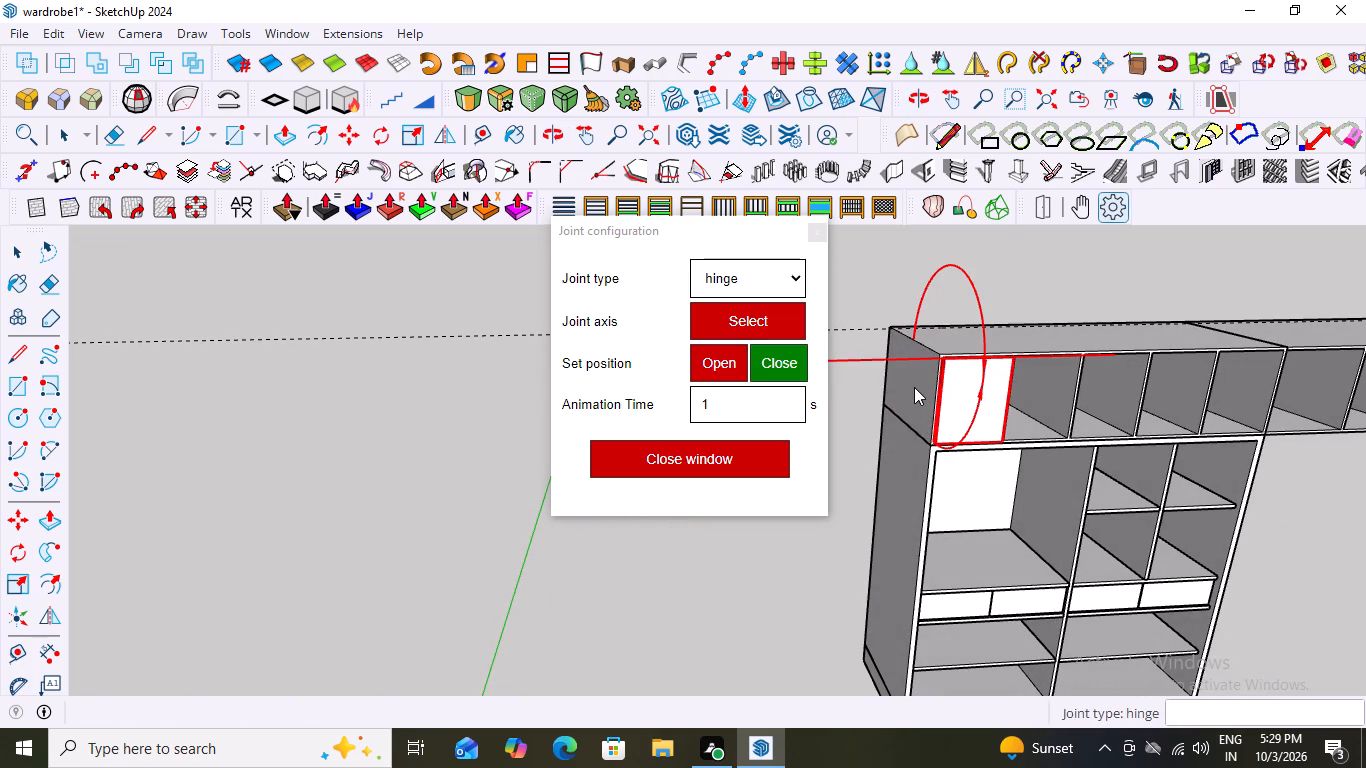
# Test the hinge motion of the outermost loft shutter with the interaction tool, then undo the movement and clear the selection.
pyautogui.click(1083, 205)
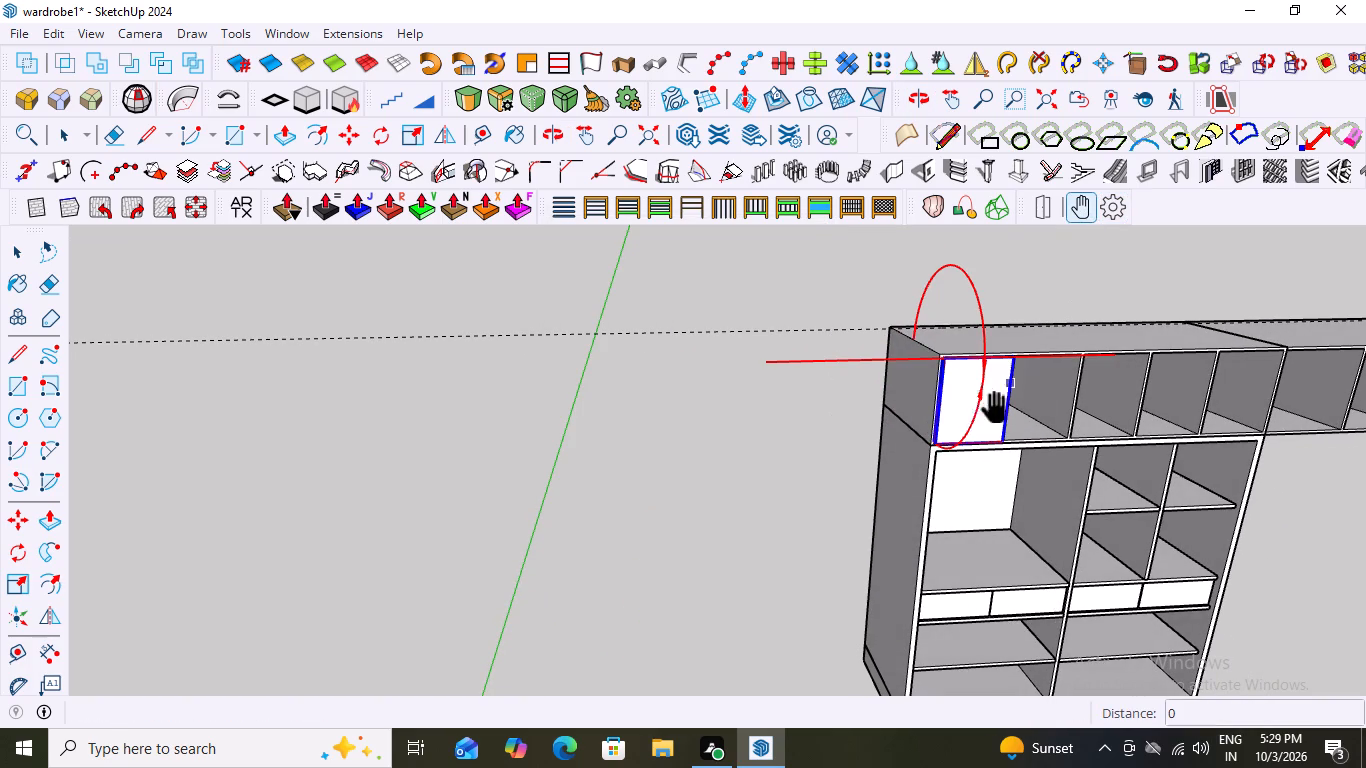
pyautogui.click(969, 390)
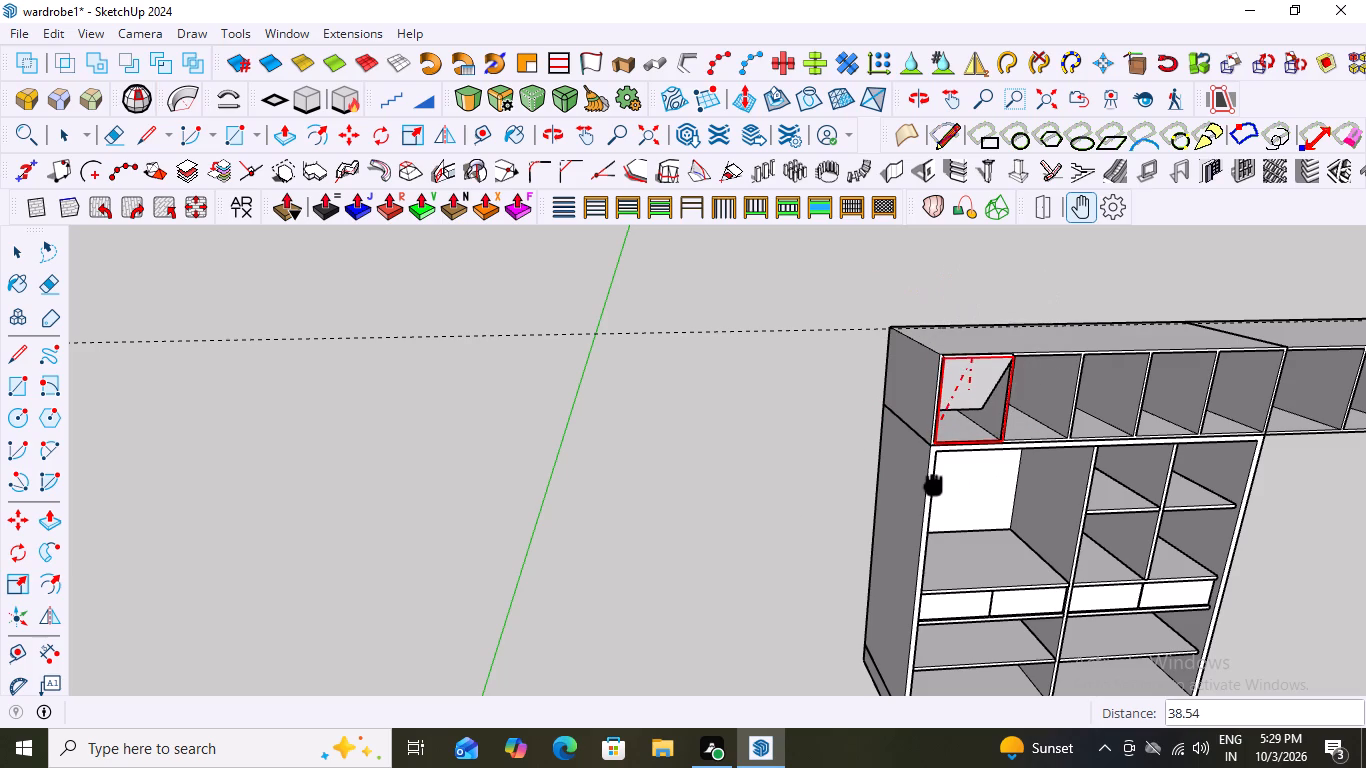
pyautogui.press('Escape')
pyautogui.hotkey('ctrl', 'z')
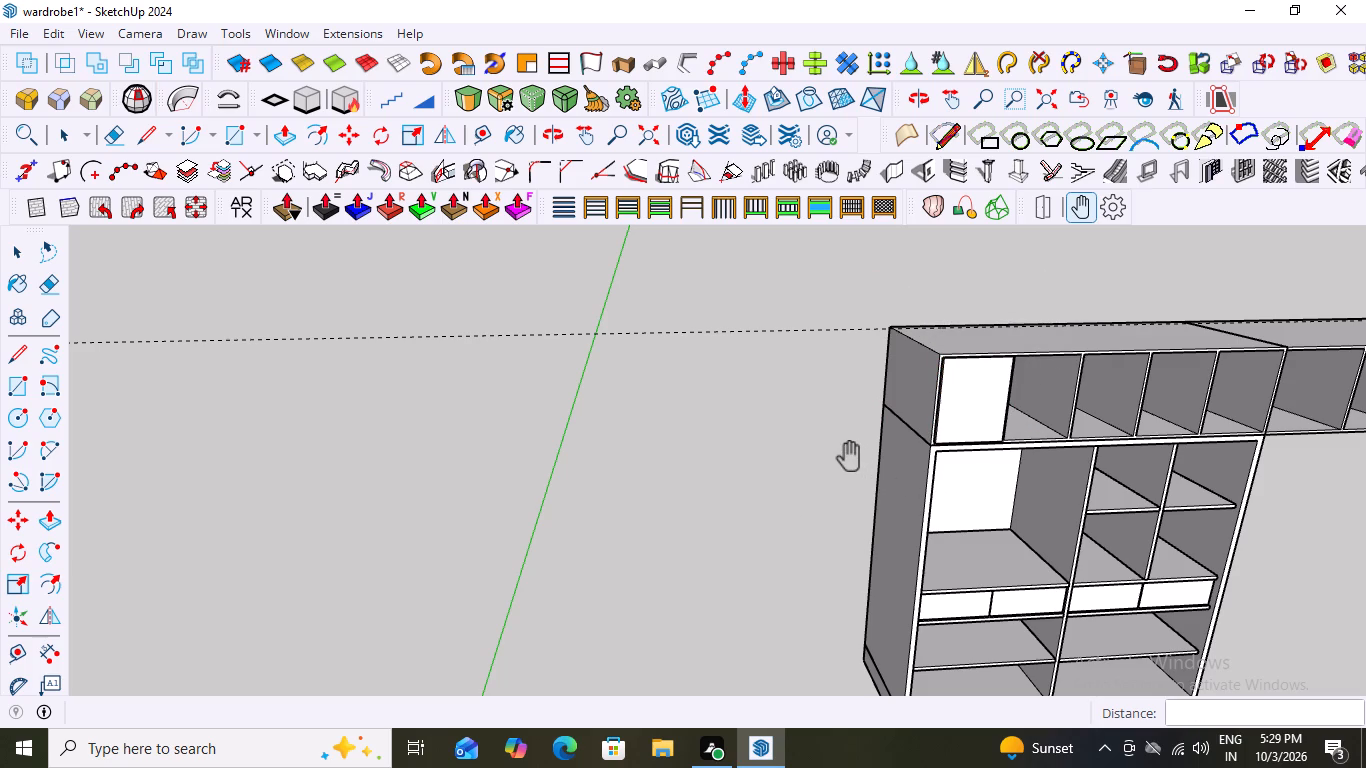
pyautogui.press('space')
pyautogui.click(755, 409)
# Select the outermost loft shutter group and examine its top edge and fit in the compartment from the front and the side.
pyautogui.scroll(-10, 725, 420)
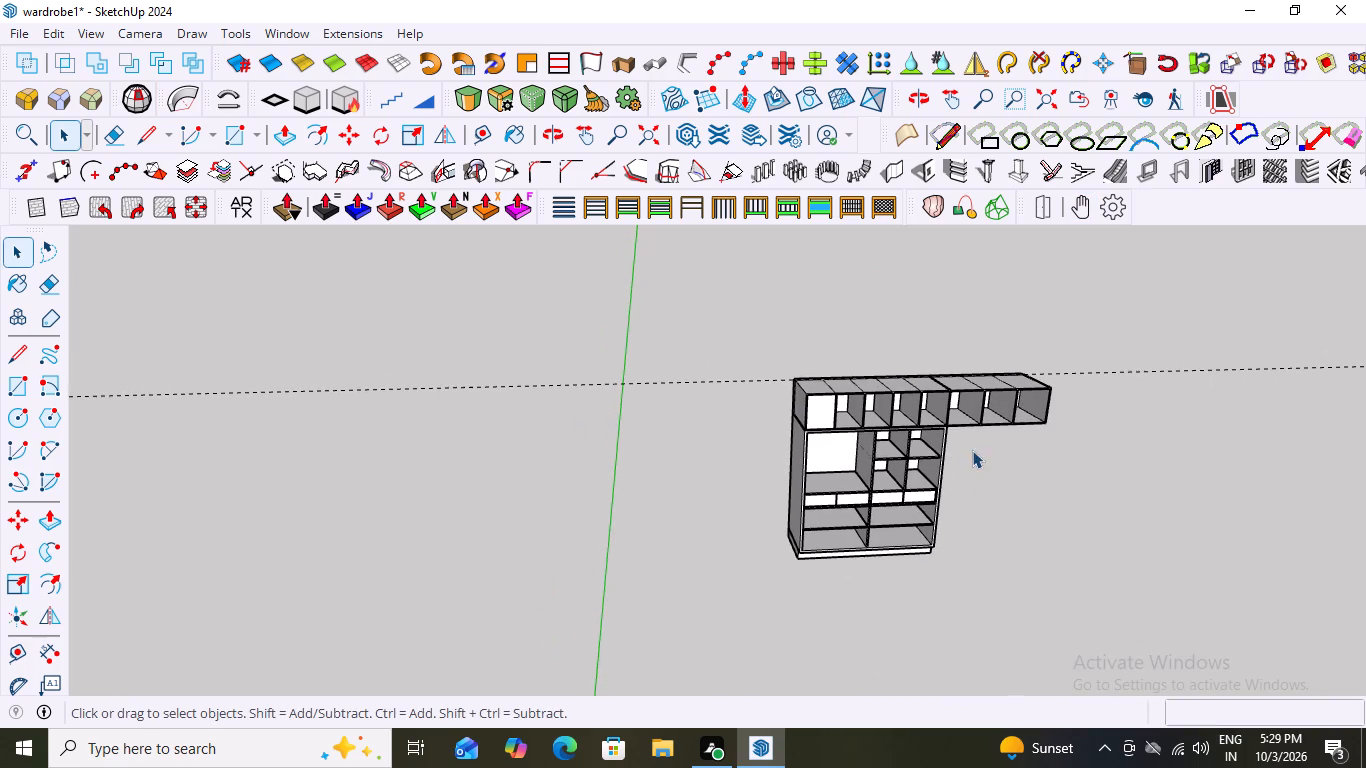
pyautogui.scroll(6, 793, 429)
pyautogui.moveTo(847, 416); pyautogui.dragTo(747, 419, button='middle')
pyautogui.scroll(-2, 744, 419)
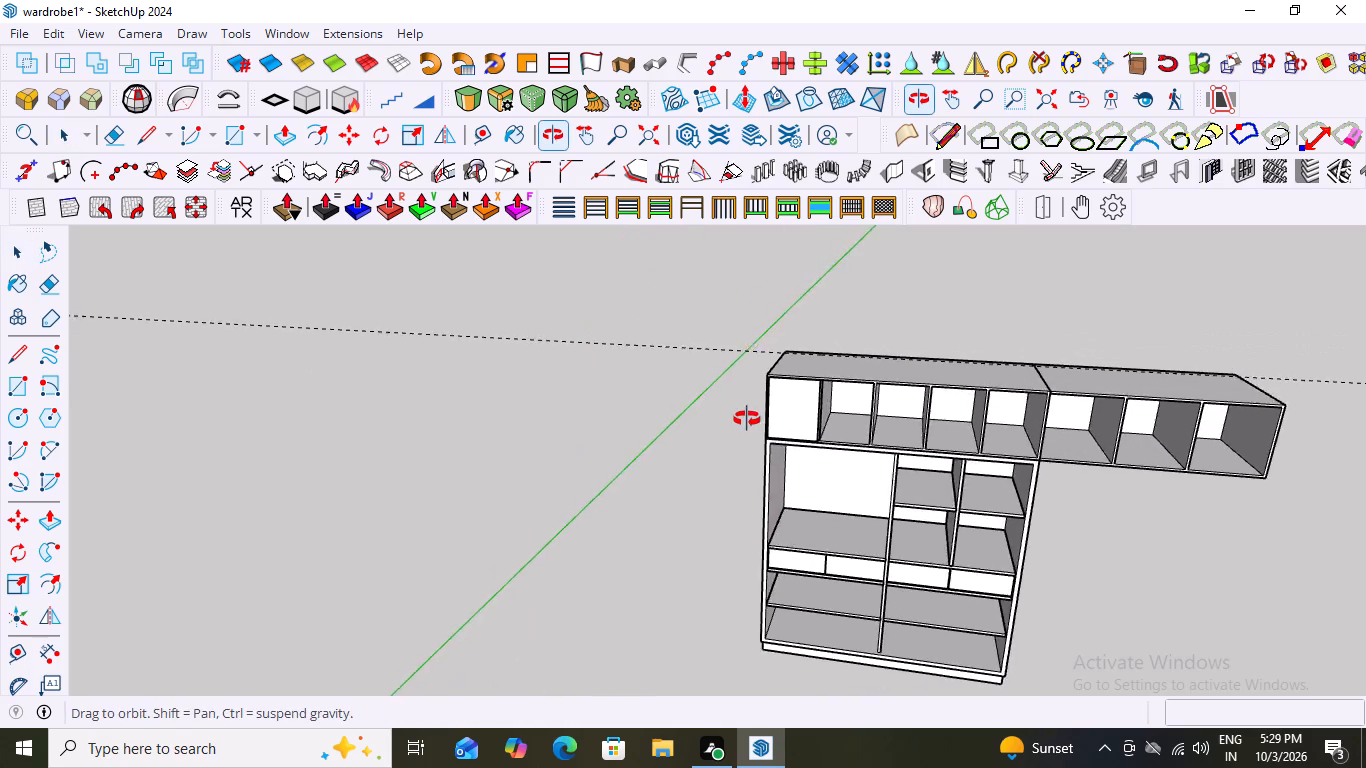
pyautogui.moveTo(747, 419); pyautogui.dragTo(753, 416, button='middle')
pyautogui.scroll(-8, 747, 419)
pyautogui.moveTo(876, 462); pyautogui.dragTo(968, 446, button='middle')
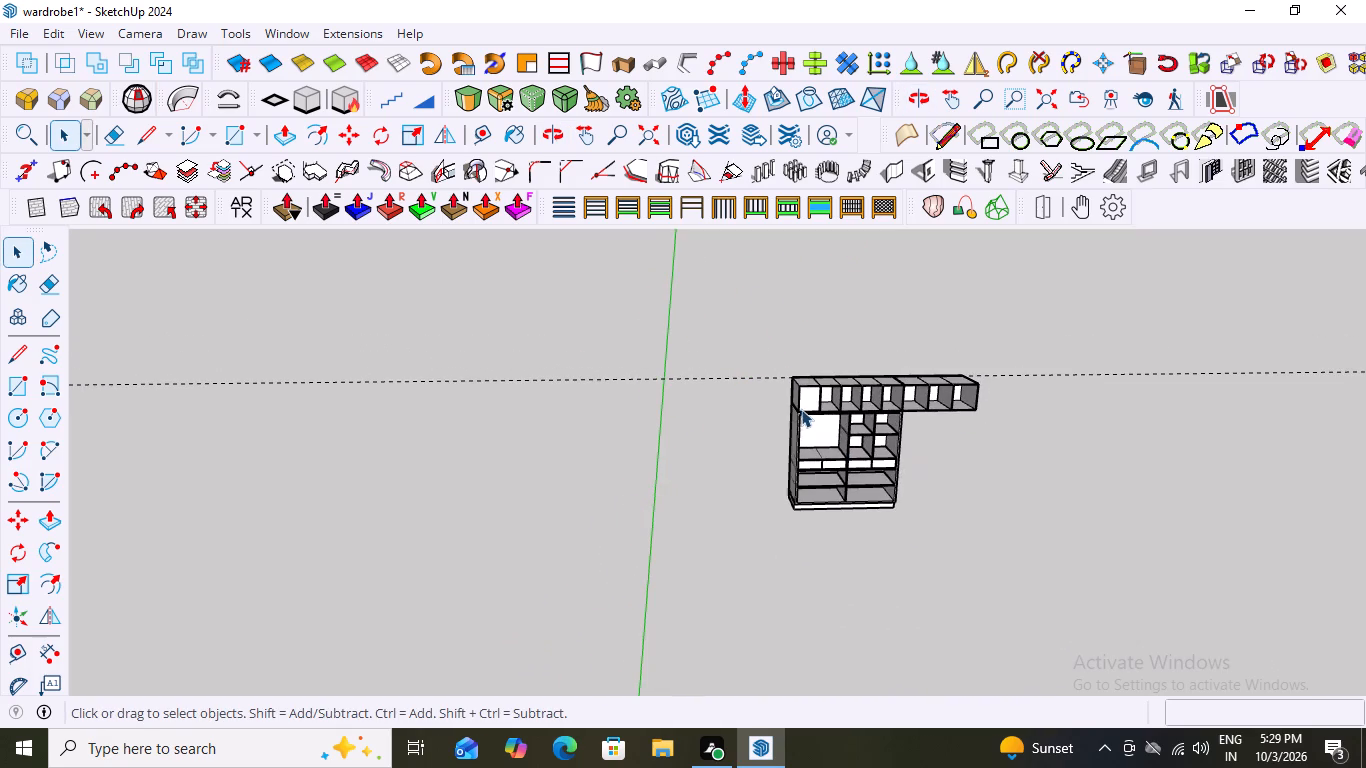
pyautogui.scroll(7, 801, 409)
pyautogui.click(825, 380)
pyautogui.moveTo(690, 431); pyautogui.dragTo(768, 449, button='middle')
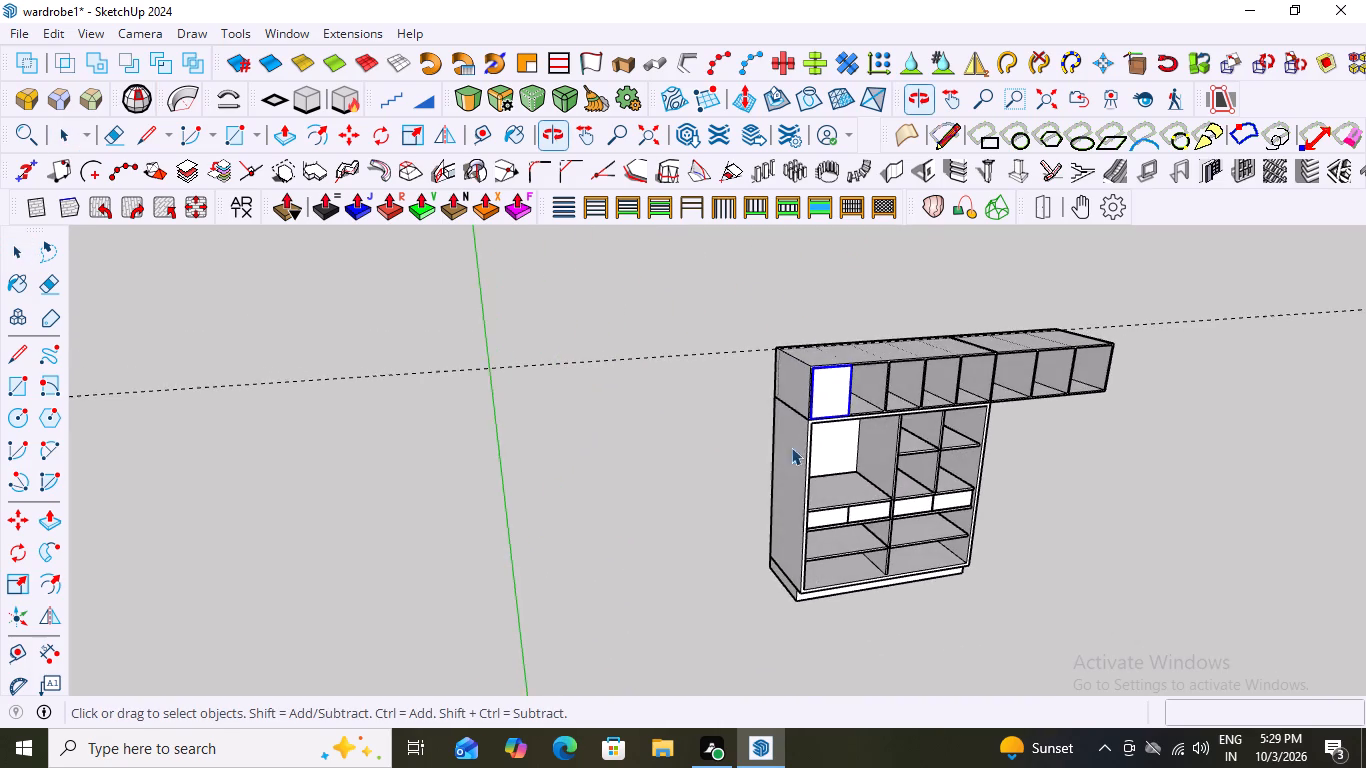
pyautogui.scroll(7, 839, 389)
pyautogui.moveTo(645, 386); pyautogui.dragTo(665, 395, button='middle')
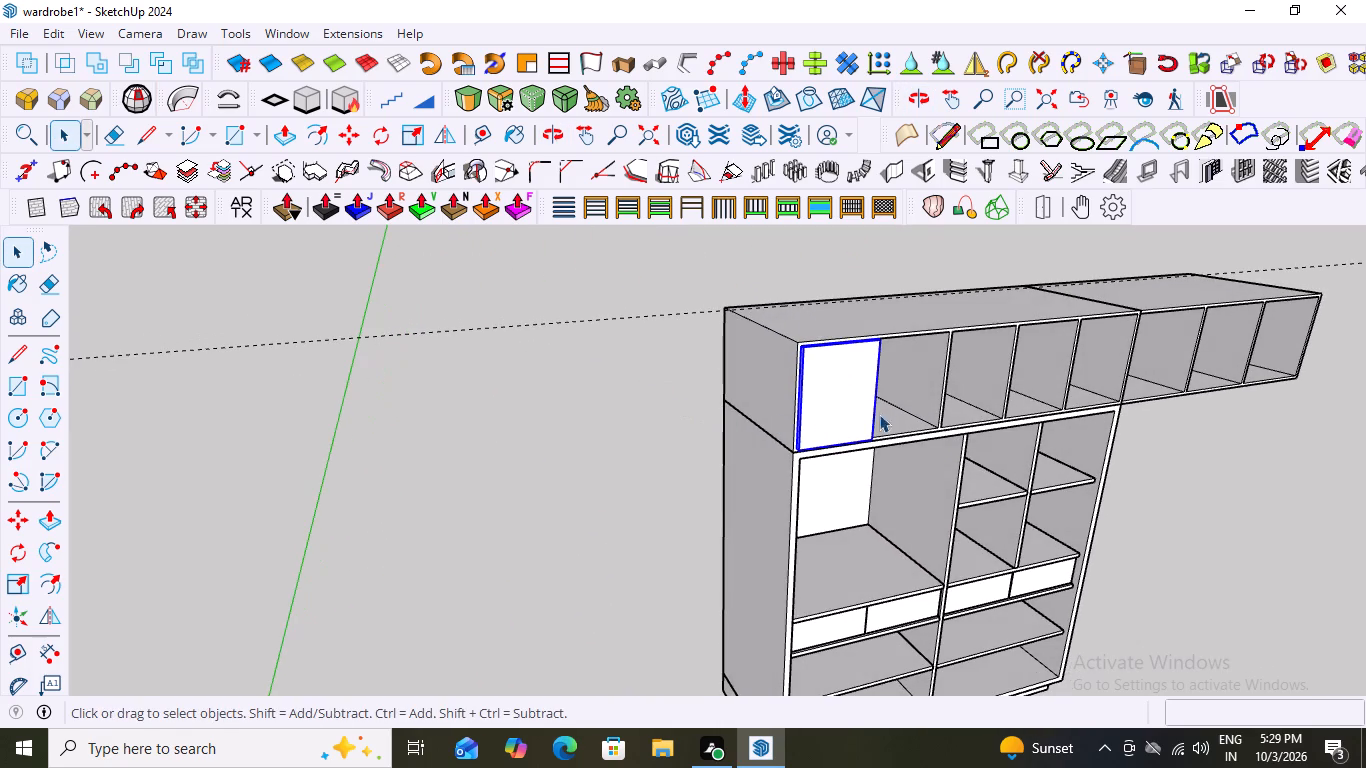
pyautogui.scroll(-1, 902, 413)
pyautogui.scroll(-3, 803, 409)
pyautogui.moveTo(680, 435); pyautogui.dragTo(816, 444, button='middle')
pyautogui.scroll(5, 856, 394)
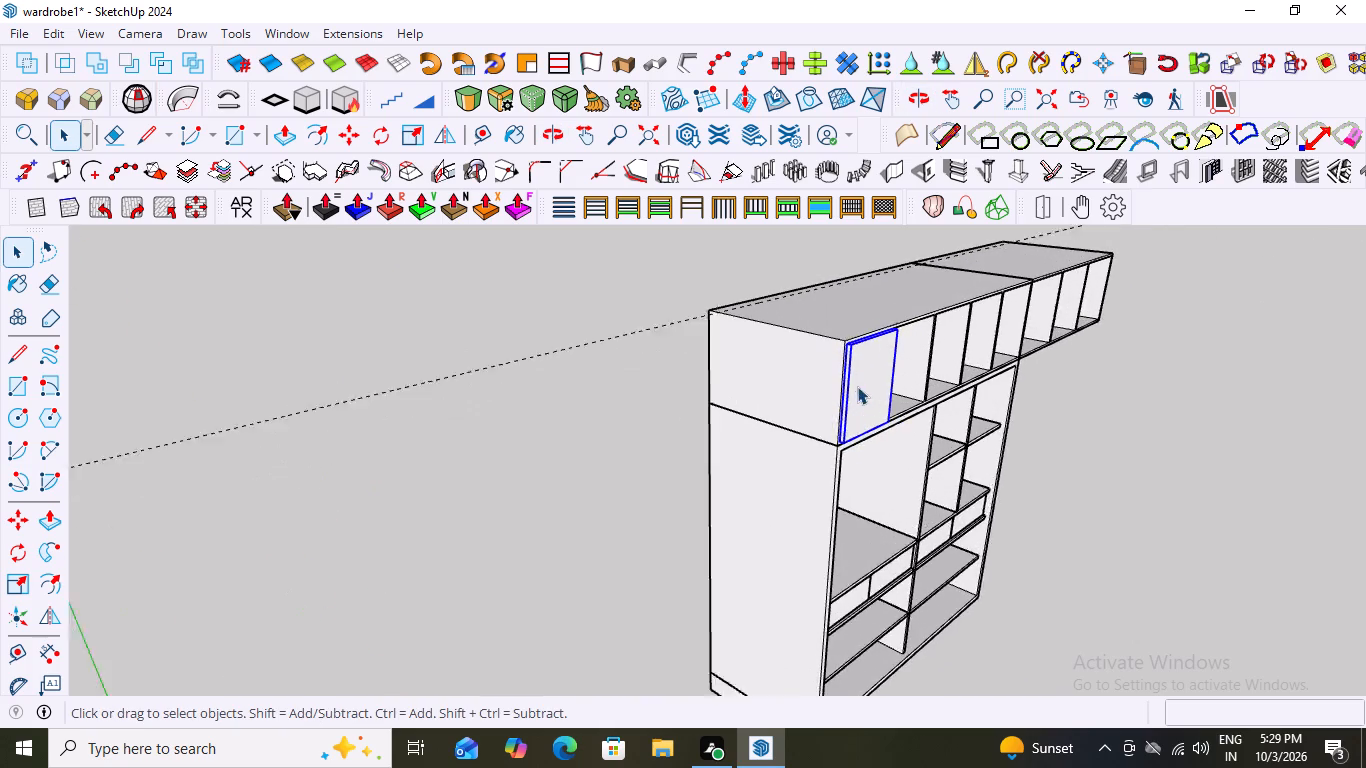
pyautogui.scroll(4, 857, 386)
pyautogui.scroll(-9, 849, 368)
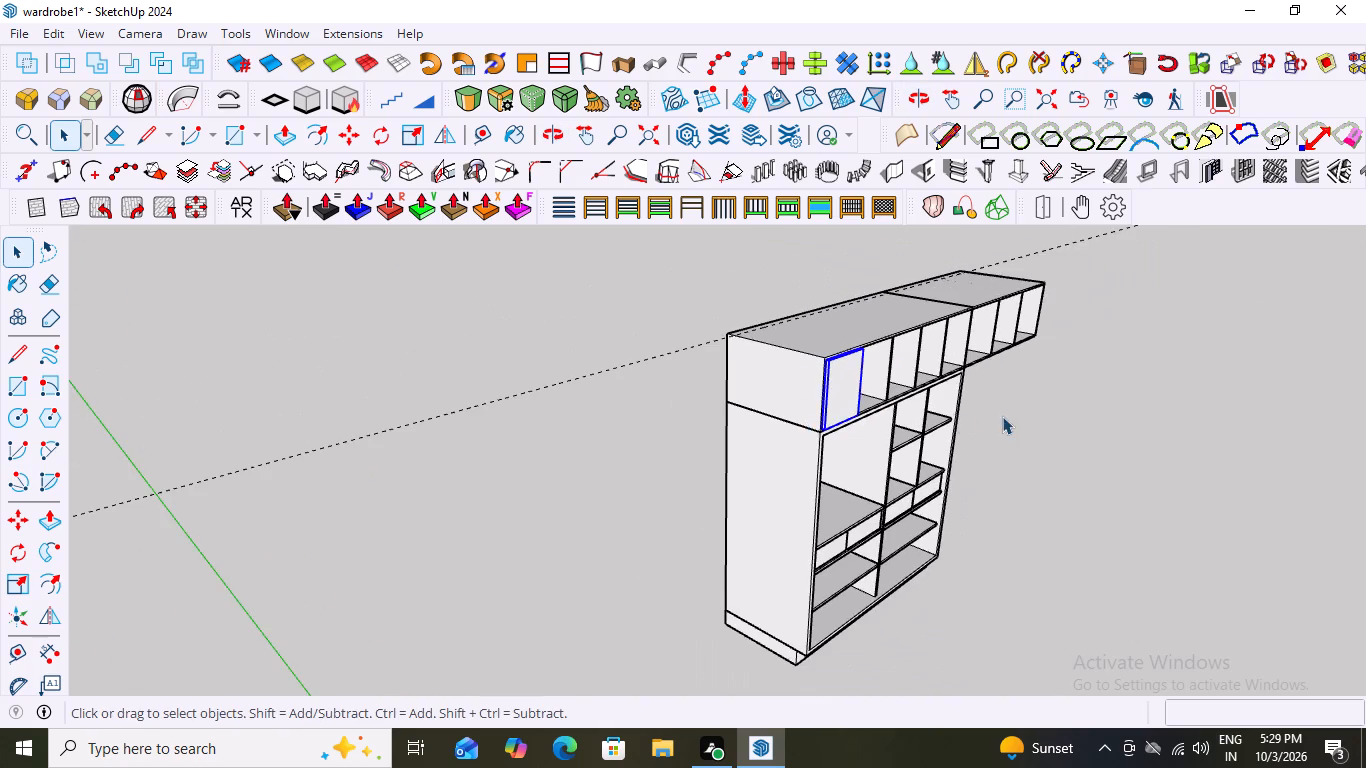
pyautogui.moveTo(1002, 416); pyautogui.dragTo(962, 443, button='middle')
pyautogui.scroll(6, 769, 403)
pyautogui.moveTo(826, 415); pyautogui.dragTo(876, 414, button='middle')
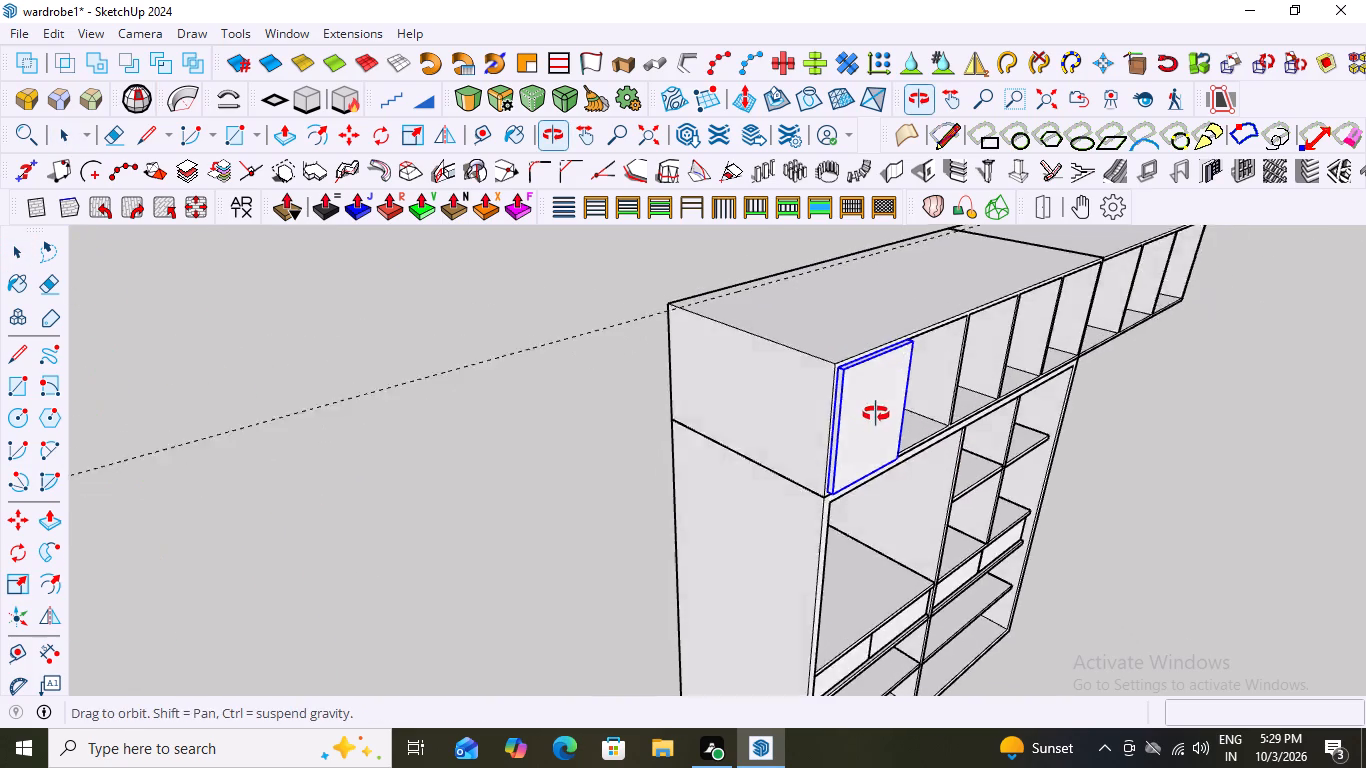
pyautogui.moveTo(876, 414); pyautogui.dragTo(885, 413, button='middle')
pyautogui.scroll(4, 893, 381)
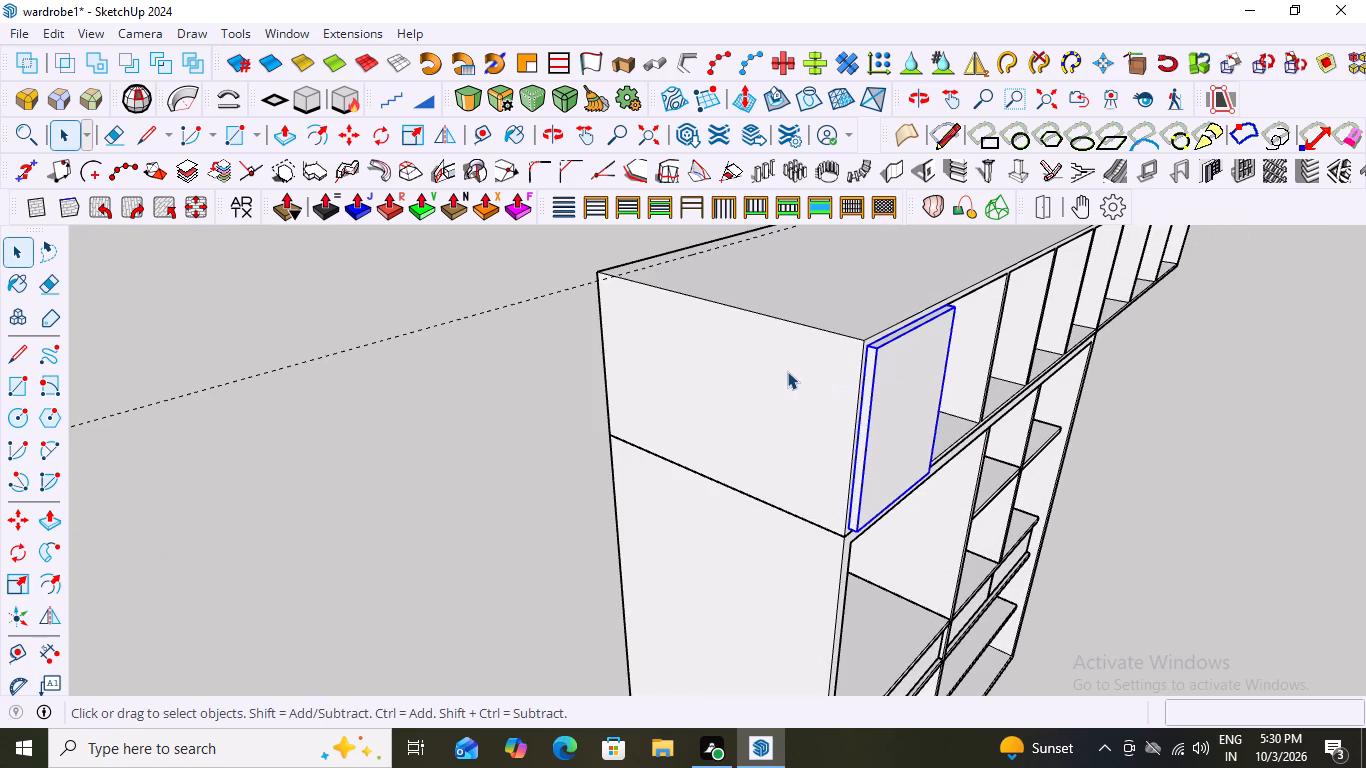
pyautogui.scroll(-8, 787, 371)
pyautogui.scroll(5, 840, 413)
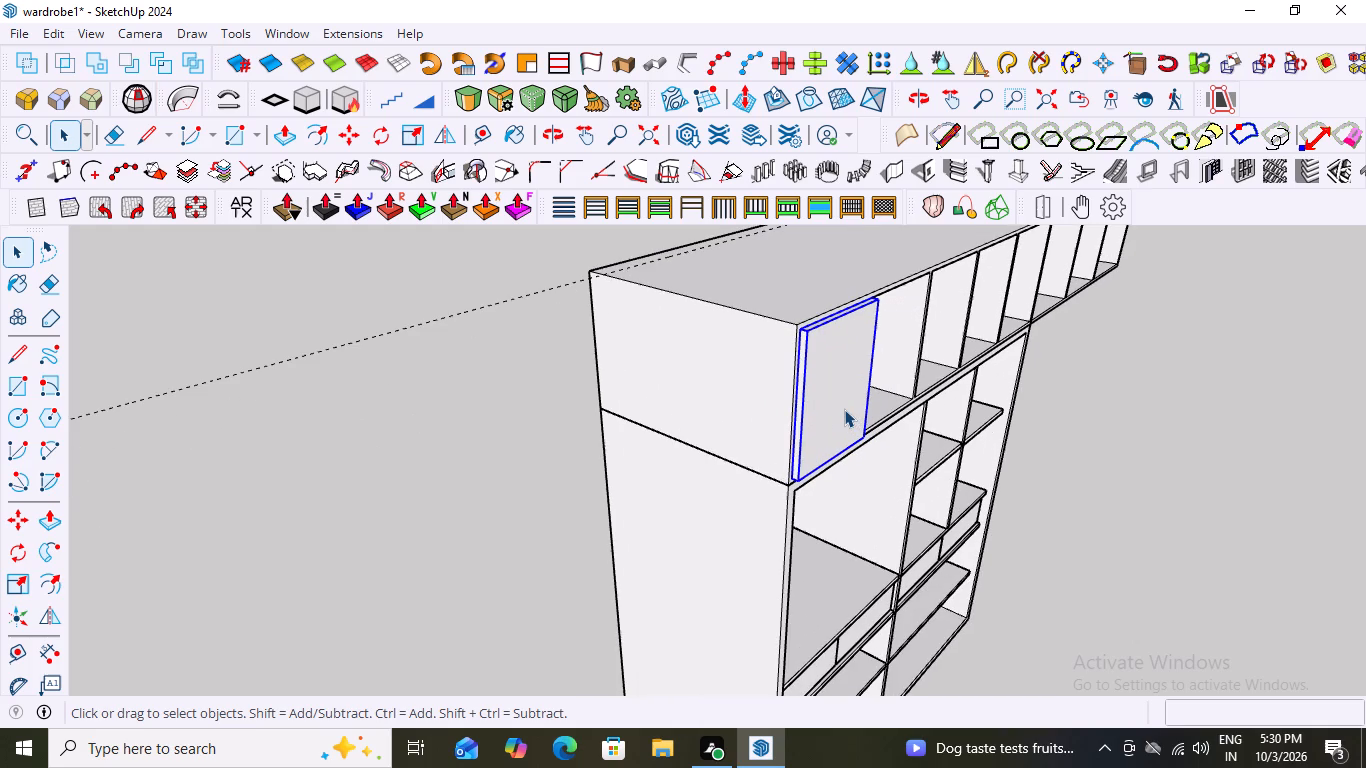
pyautogui.scroll(3, 822, 321)
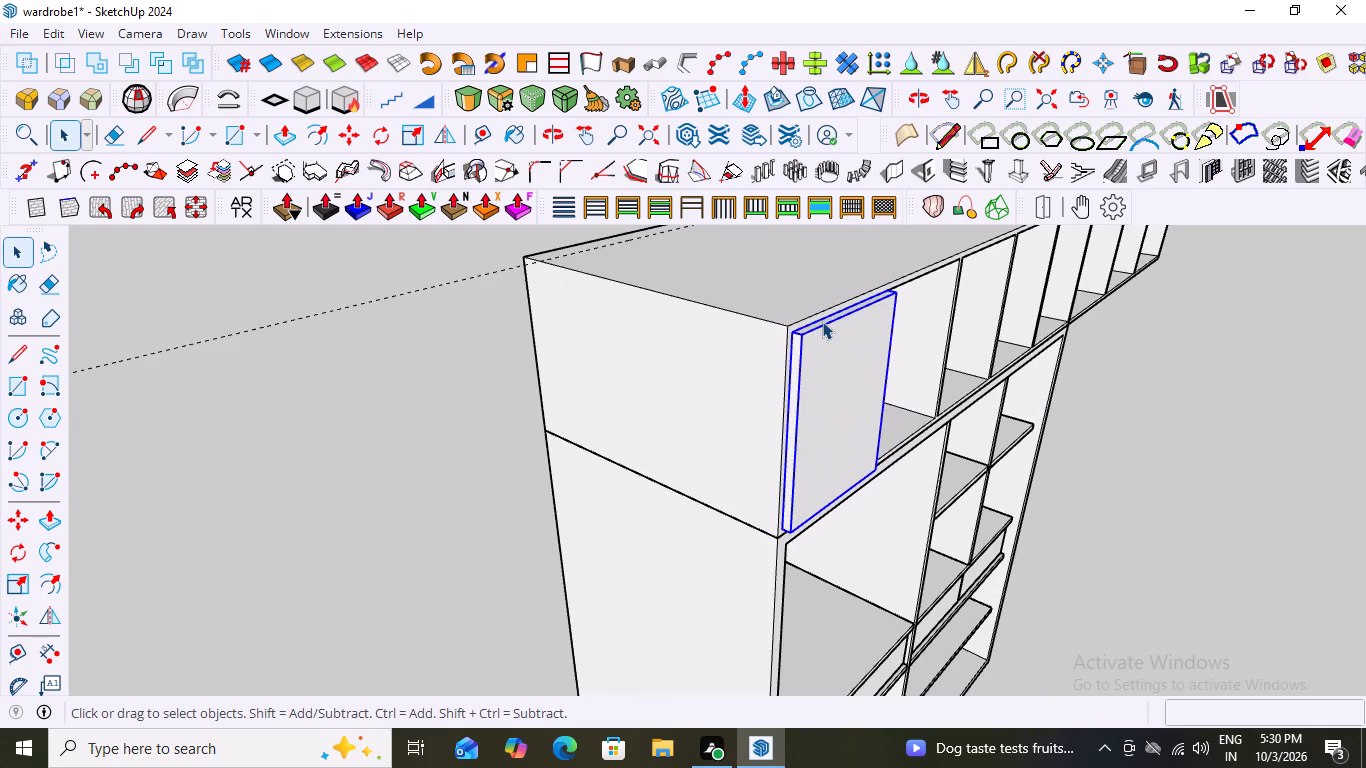
pyautogui.scroll(-2, 776, 331)
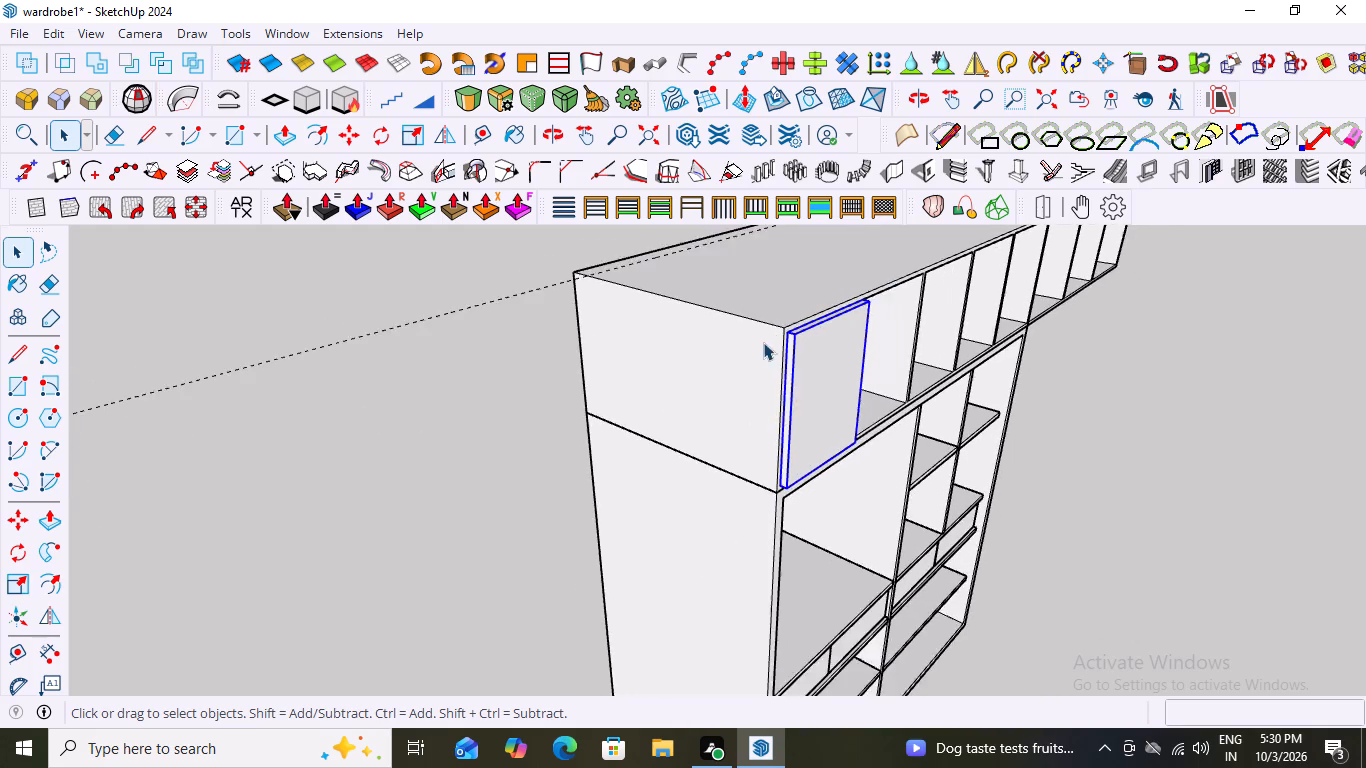
pyautogui.scroll(-4, 763, 342)
pyautogui.scroll(6, 933, 404)
pyautogui.scroll(-5, 862, 356)
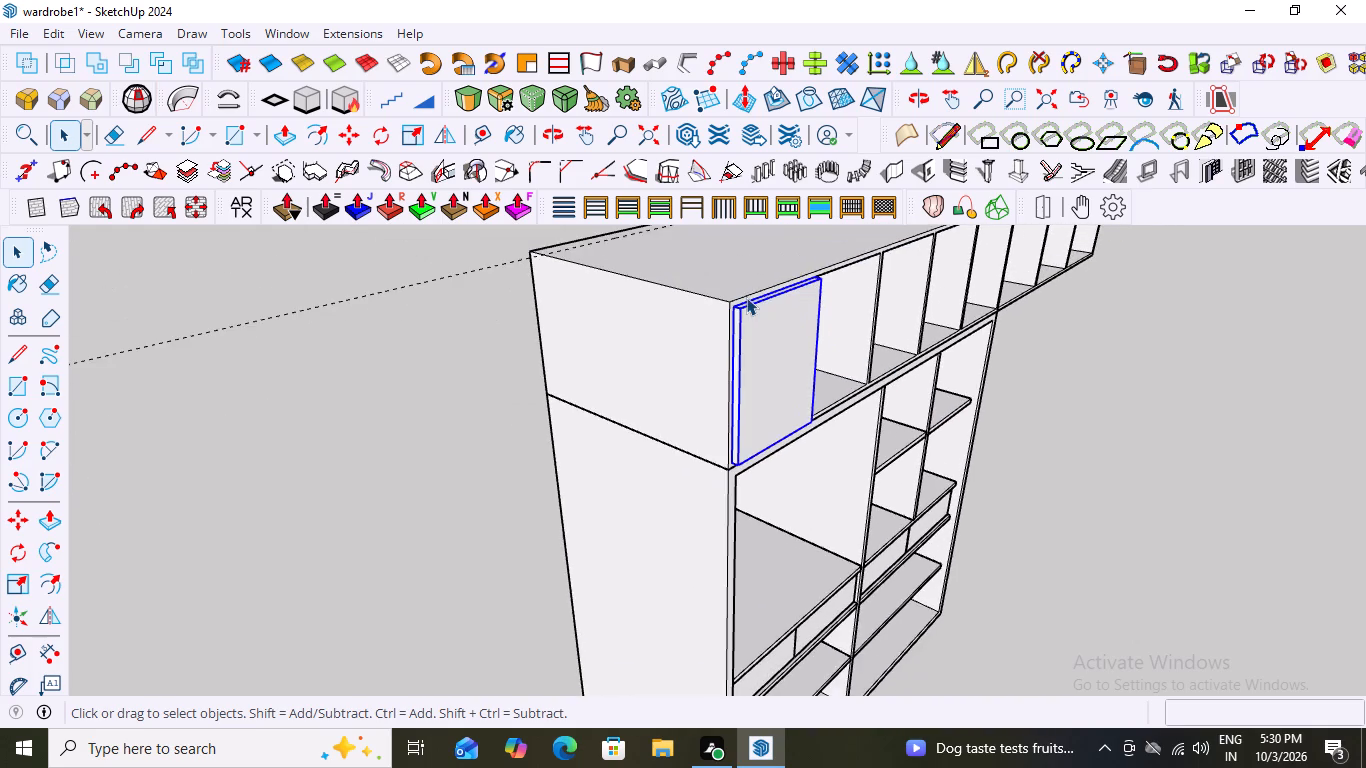
pyautogui.scroll(5, 746, 297)
pyautogui.scroll(-2, 782, 361)
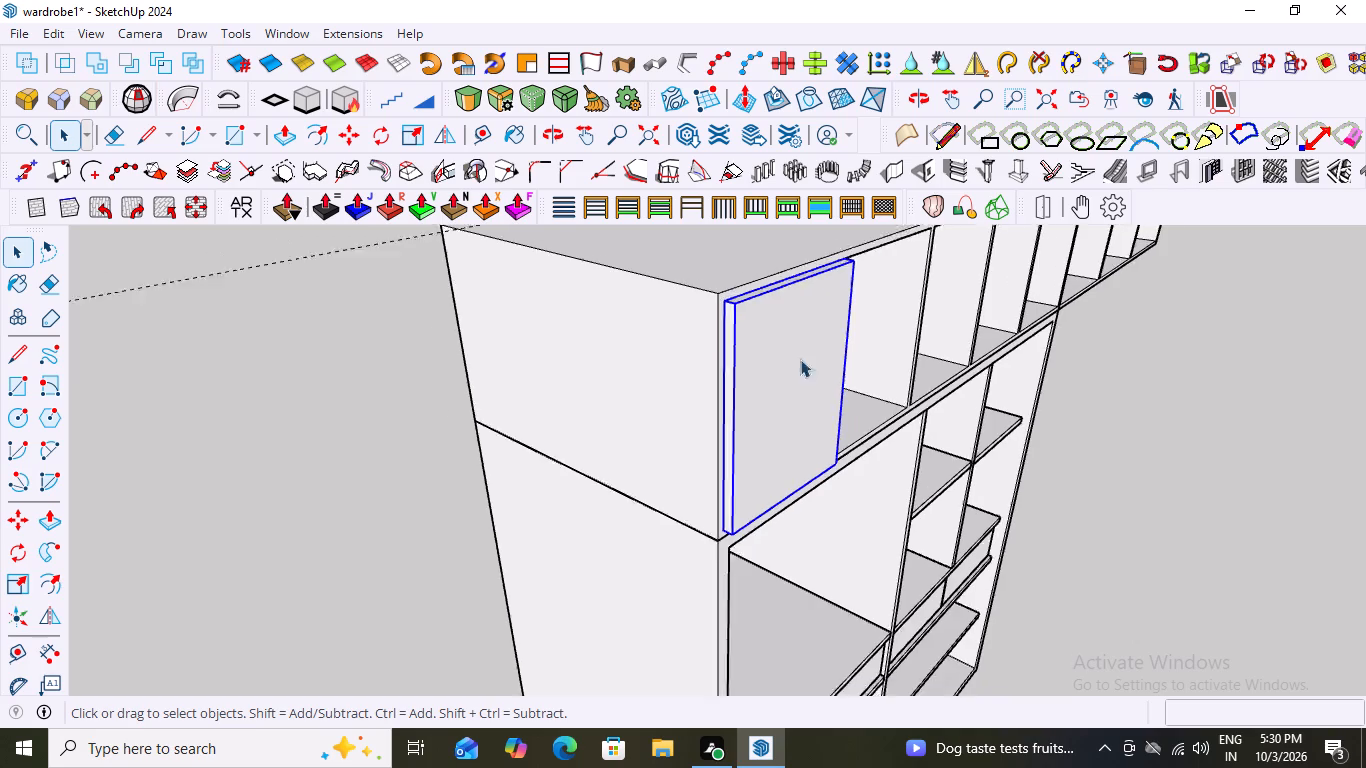
# Examine the outermost loft shutter's top and outer side edges against the loft's end panel, then reselect the shutter group.
pyautogui.scroll(-5, 800, 359)
pyautogui.scroll(7, 746, 315)
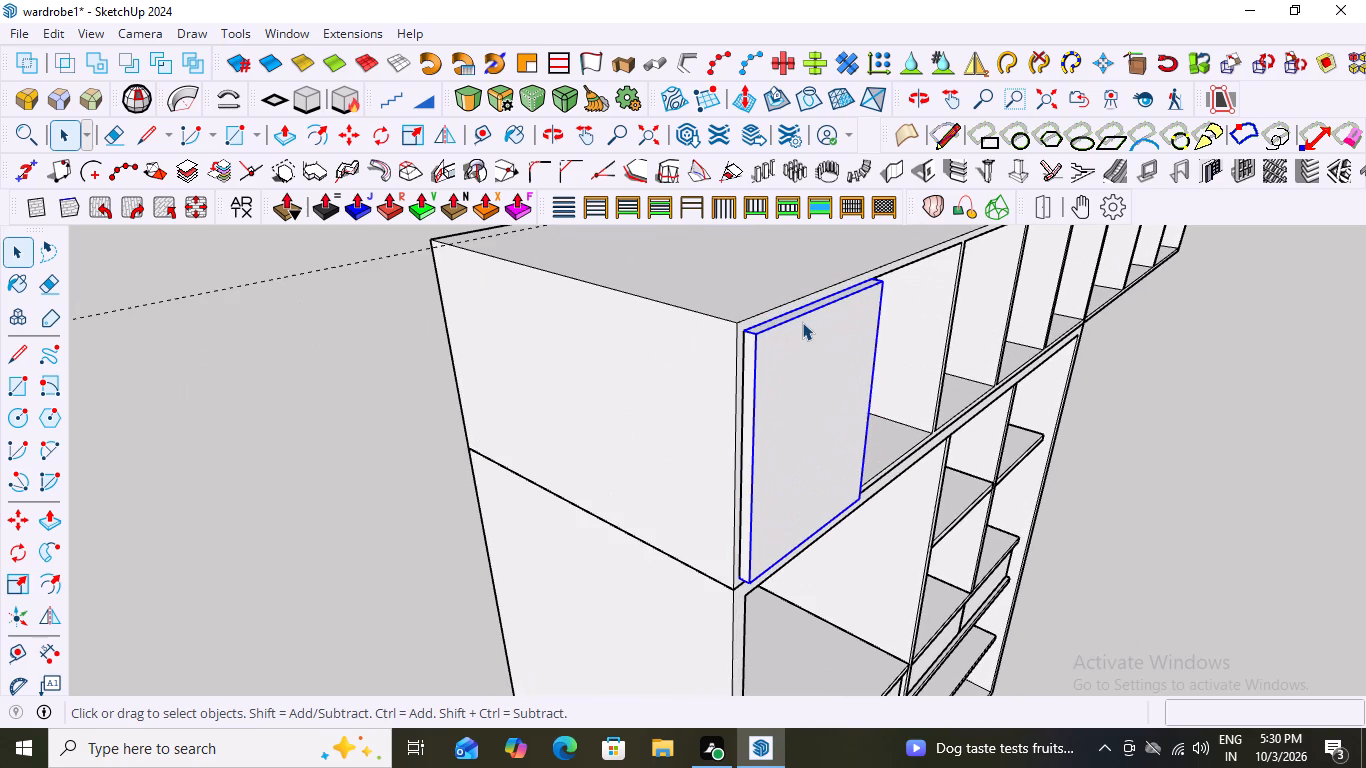
pyautogui.scroll(-6, 805, 327)
pyautogui.moveTo(882, 357); pyautogui.dragTo(890, 358, button='middle')
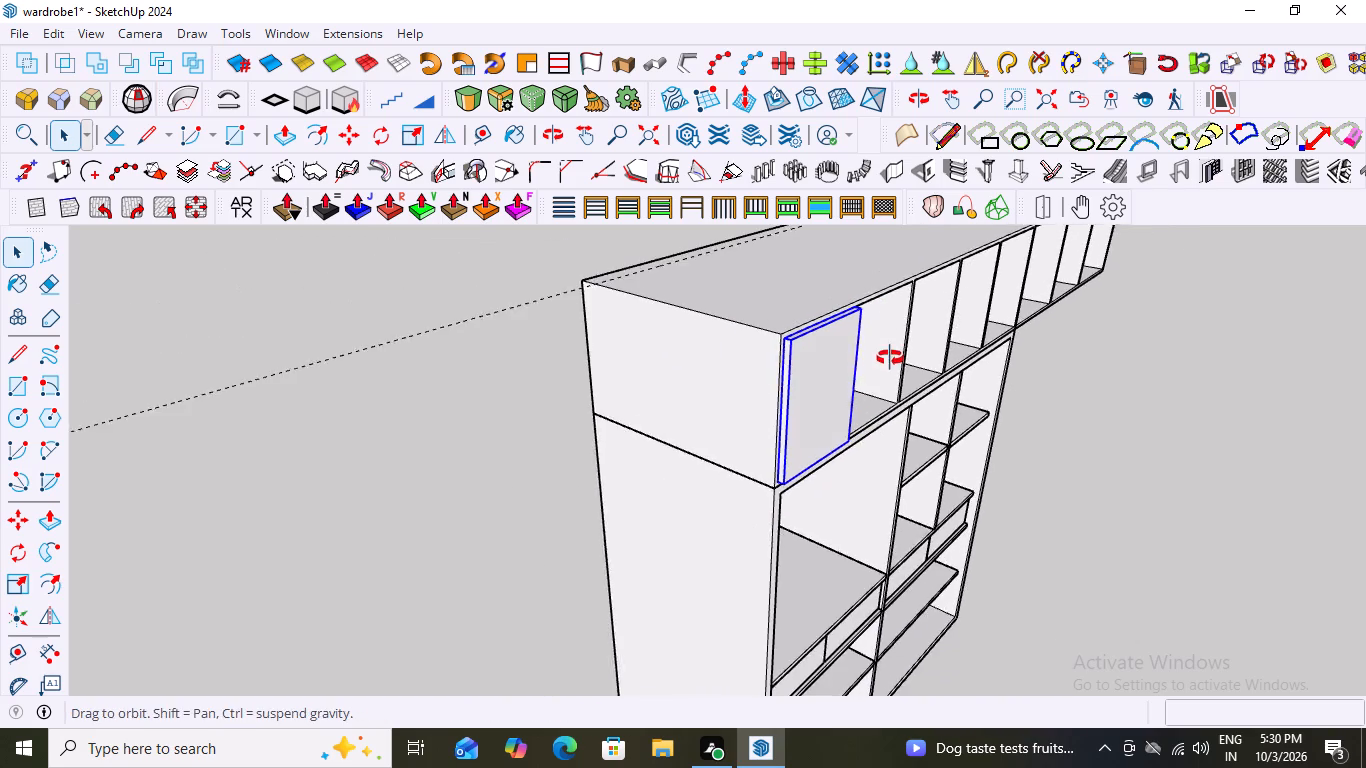
pyautogui.moveTo(890, 358); pyautogui.dragTo(956, 364, button='middle')
pyautogui.scroll(5, 868, 345)
pyautogui.scroll(-7, 868, 344)
pyautogui.moveTo(958, 330); pyautogui.dragTo(899, 339, button='middle')
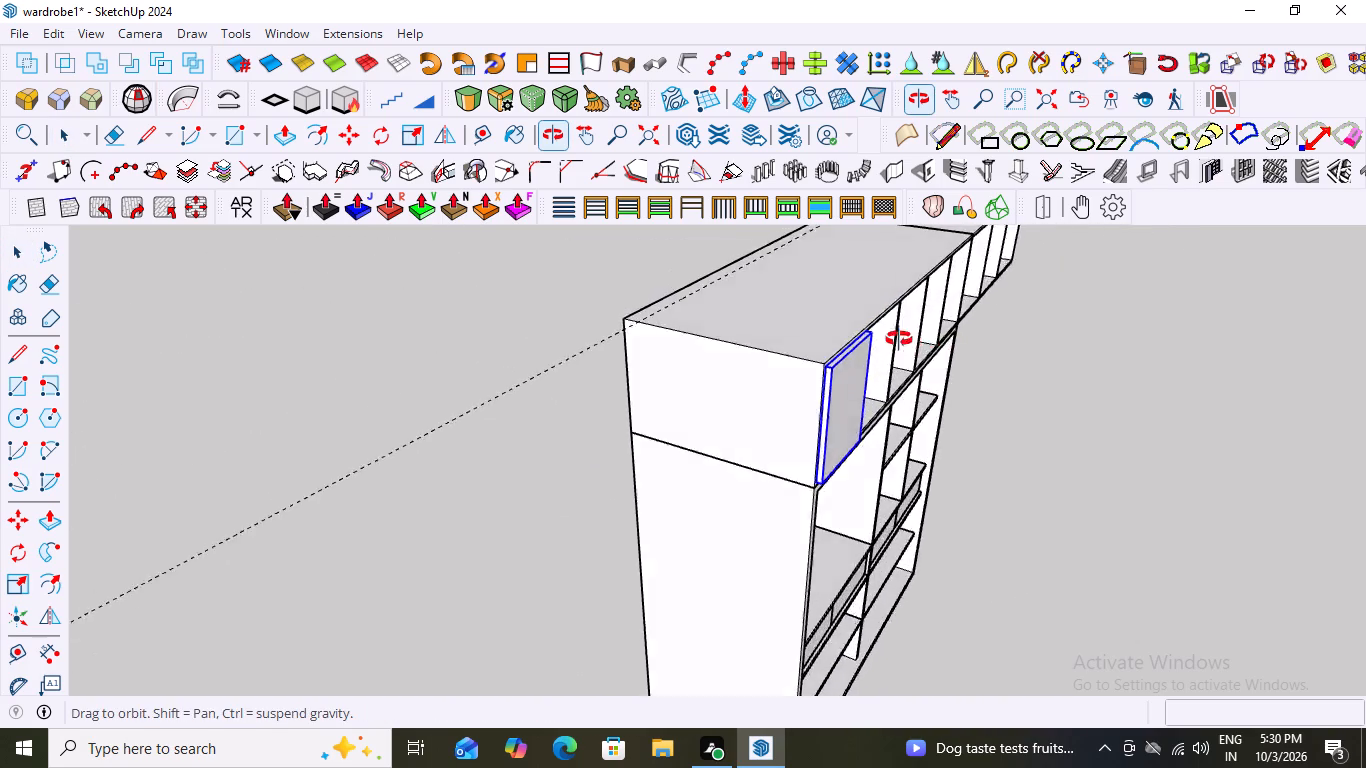
pyautogui.moveTo(899, 339); pyautogui.dragTo(892, 335, button='middle')
pyautogui.scroll(6, 805, 359)
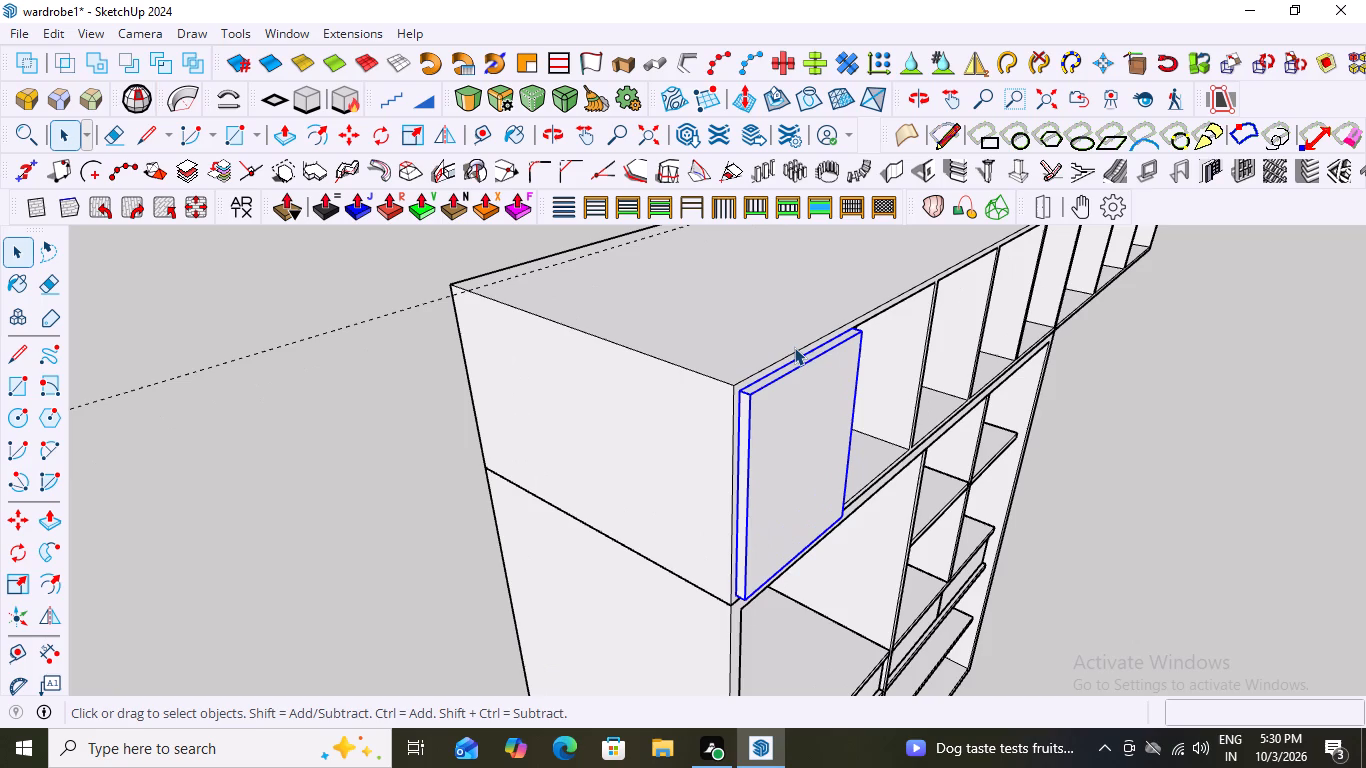
pyautogui.scroll(-10, 797, 393)
pyautogui.scroll(2, 907, 414)
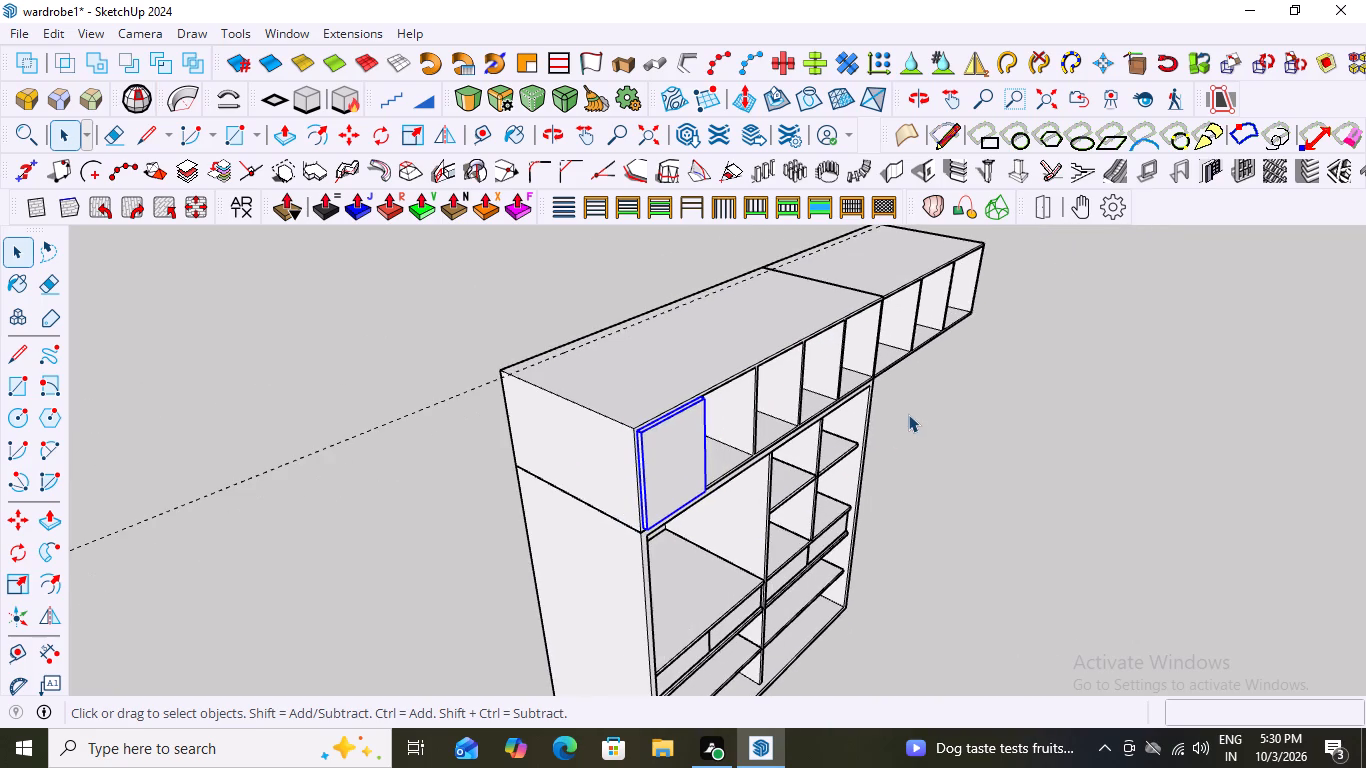
pyautogui.moveTo(866, 418); pyautogui.dragTo(917, 419, button='middle')
pyautogui.scroll(6, 701, 446)
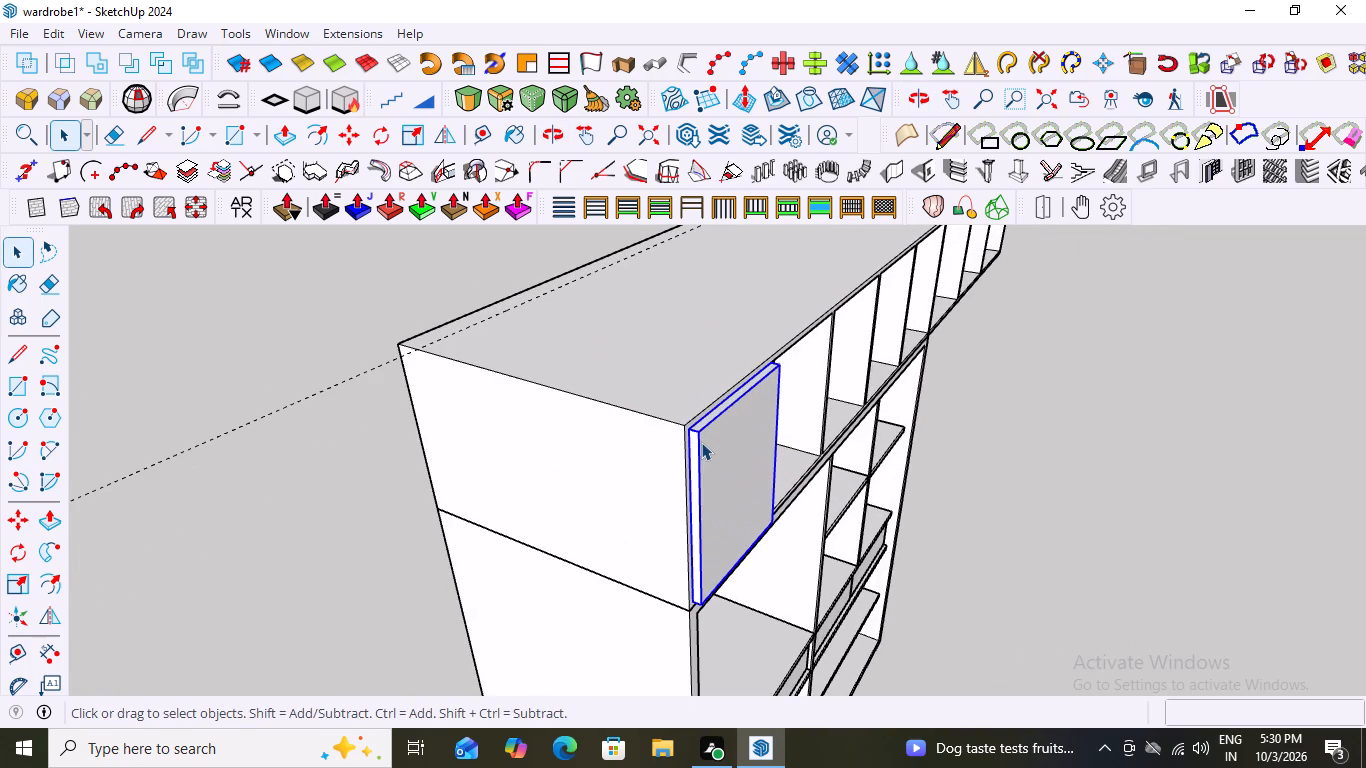
pyautogui.scroll(3, 704, 416)
pyautogui.scroll(-7, 719, 404)
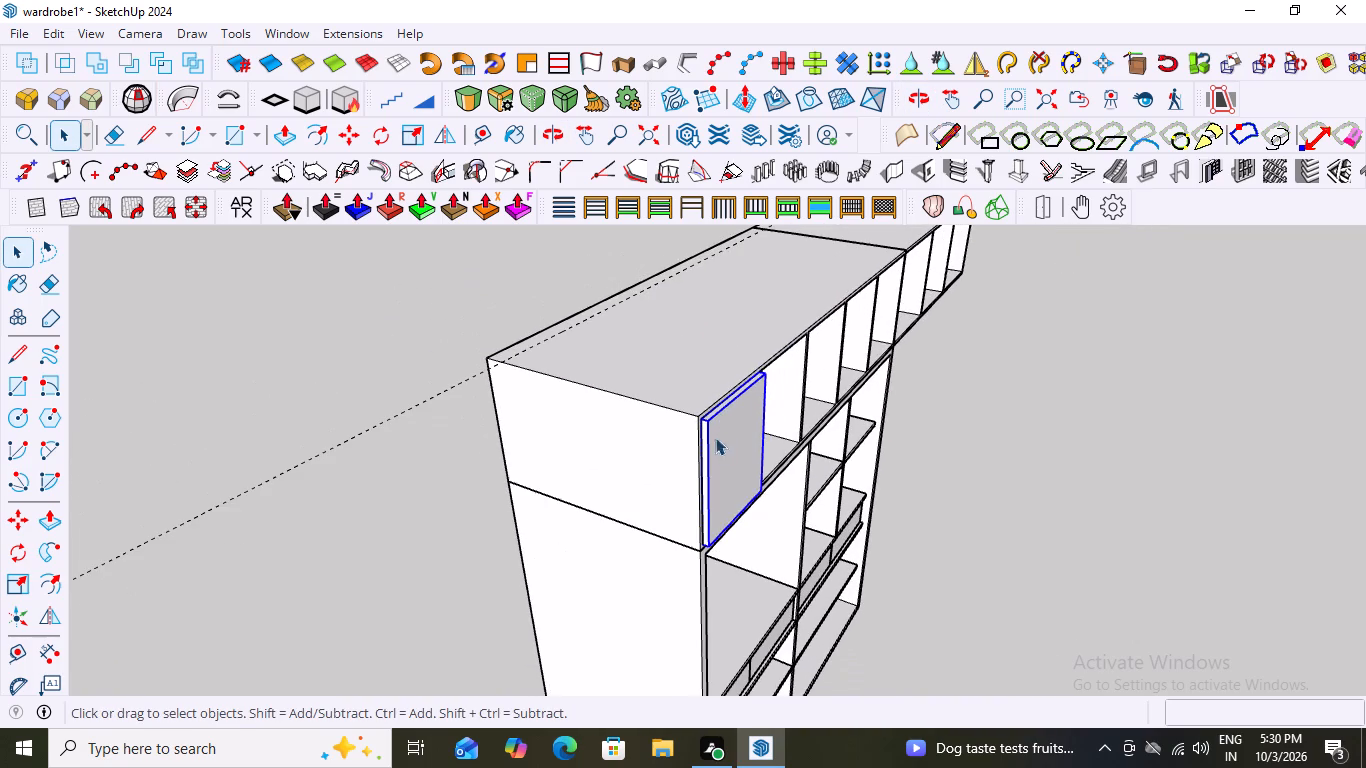
pyautogui.scroll(3, 696, 466)
pyautogui.click(707, 460)
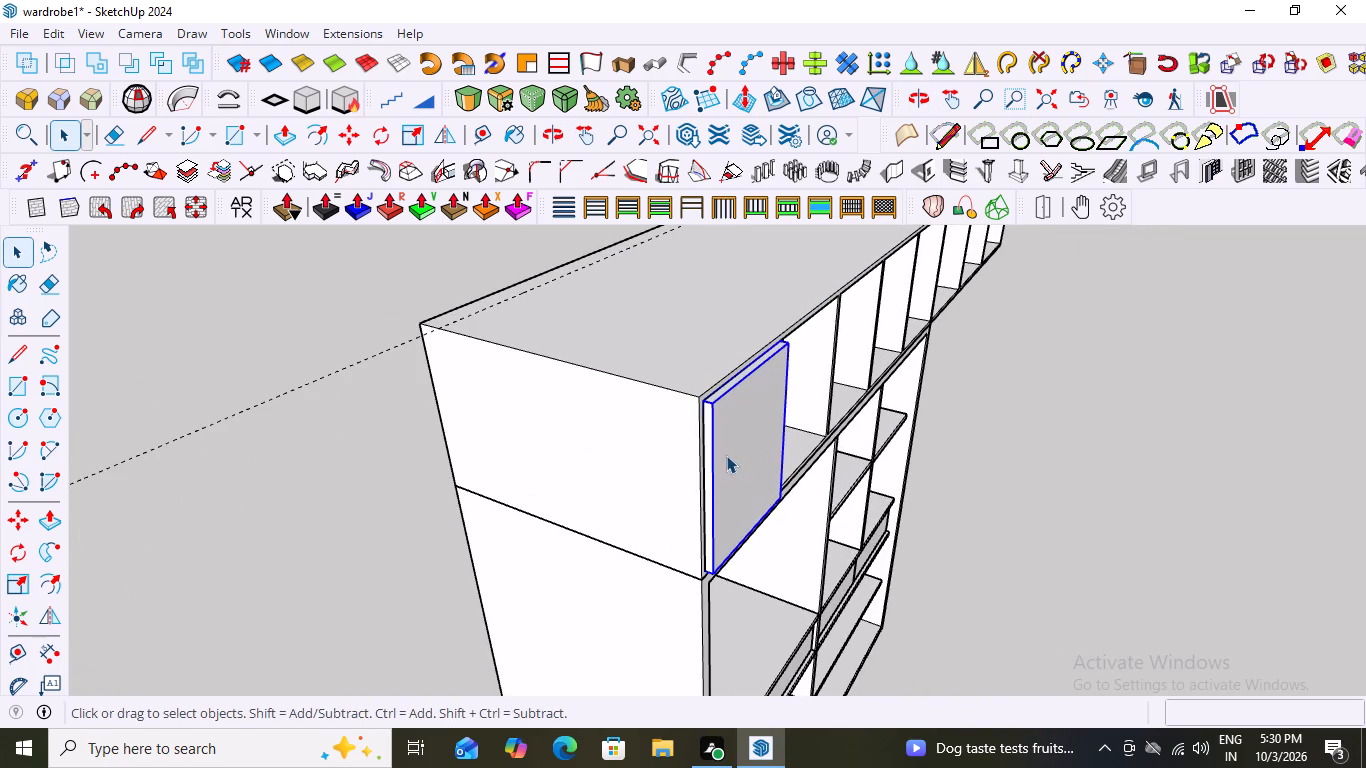
pyautogui.click(1005, 414)
pyautogui.click(752, 416)
# Examine the outermost loft shutter's placement along the row of loft compartments from the side, front and above.
pyautogui.scroll(-8, 871, 422)
pyautogui.scroll(2, 957, 400)
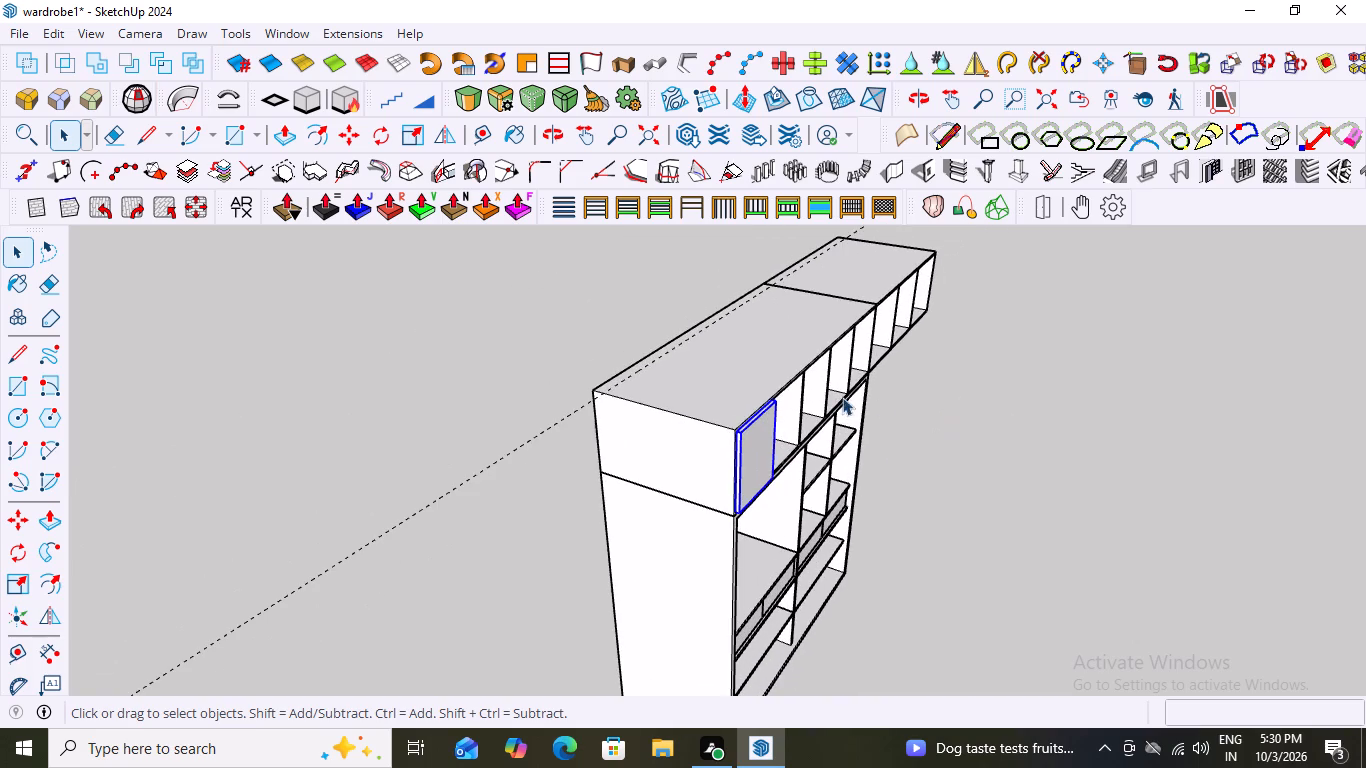
pyautogui.moveTo(842, 397); pyautogui.dragTo(886, 399, button='middle')
pyautogui.scroll(3, 749, 435)
pyautogui.moveTo(859, 433); pyautogui.dragTo(676, 466, button='middle')
pyautogui.scroll(-3, 676, 468)
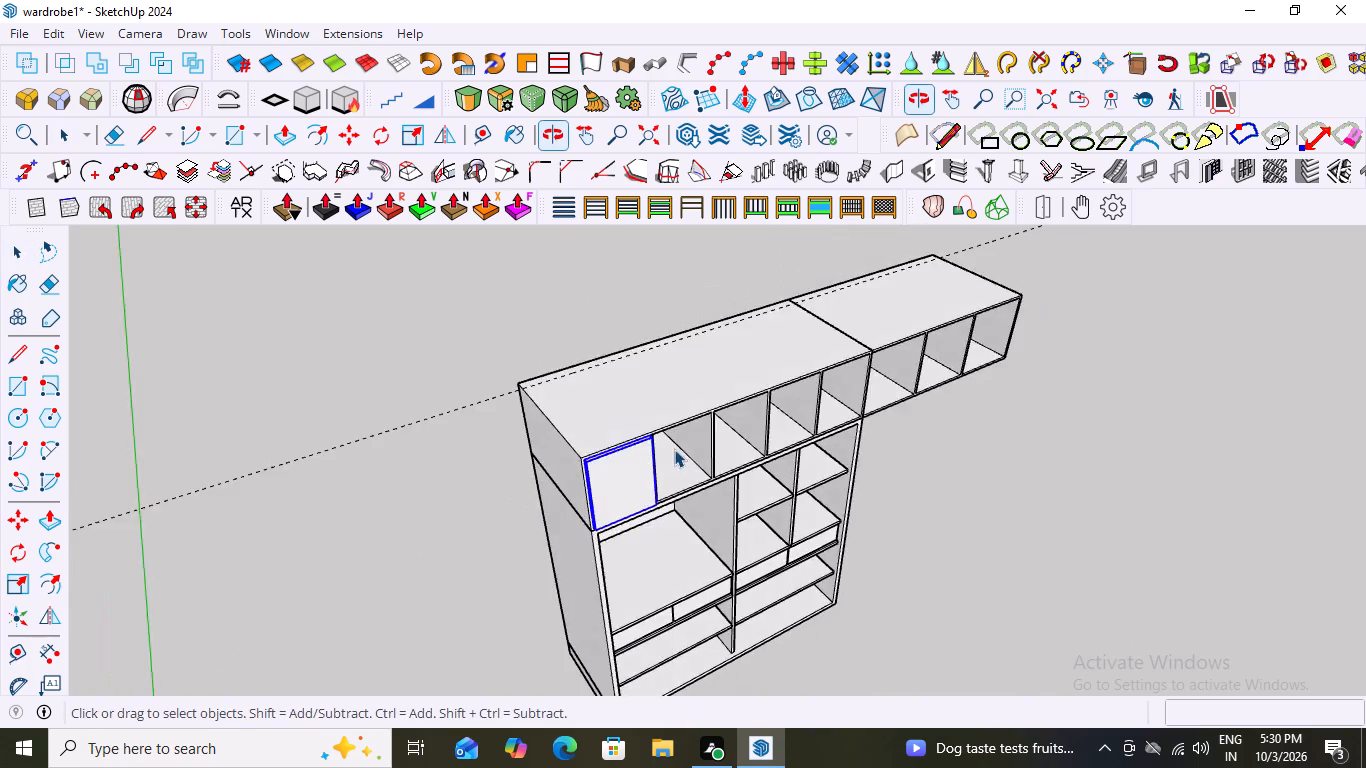
pyautogui.scroll(-6, 674, 449)
pyautogui.moveTo(943, 483); pyautogui.dragTo(814, 431, button='middle')
pyautogui.scroll(4, 658, 425)
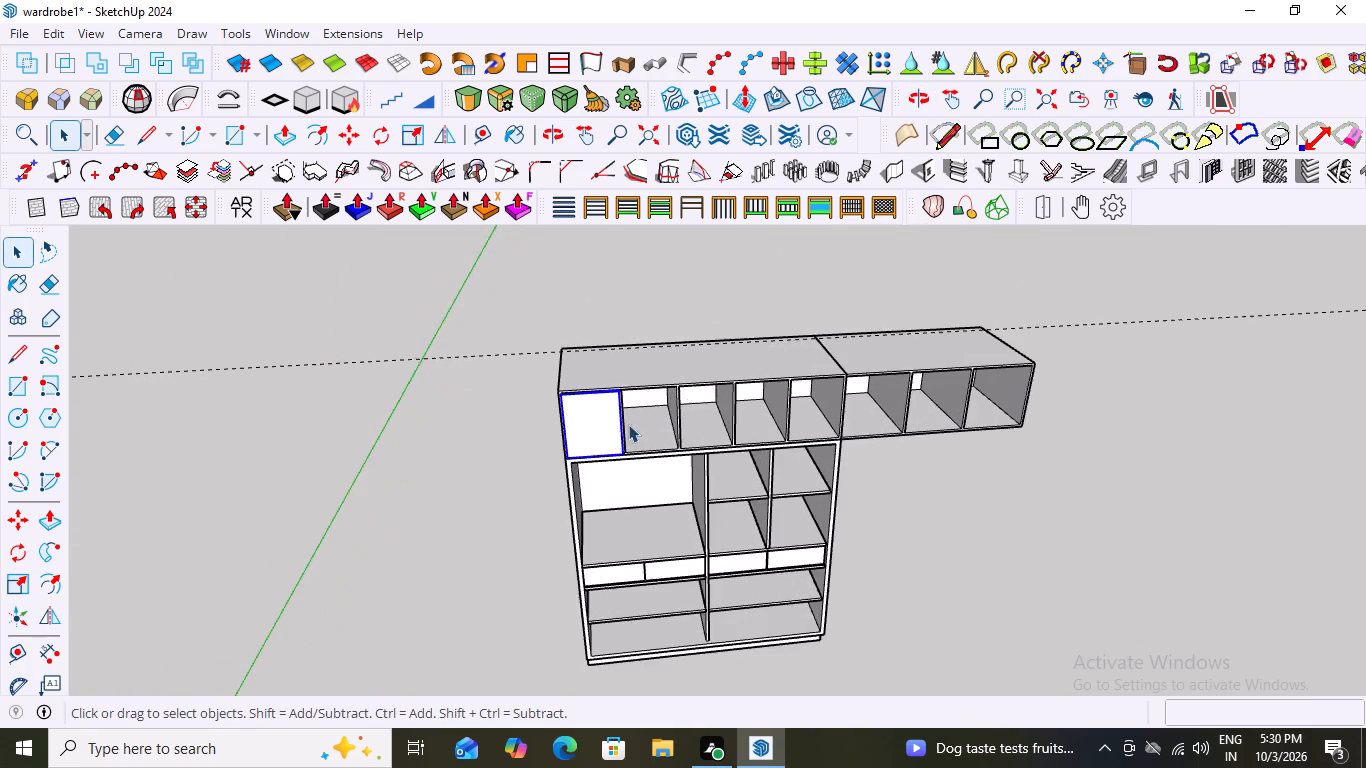
pyautogui.scroll(6, 628, 424)
pyautogui.scroll(-6, 785, 410)
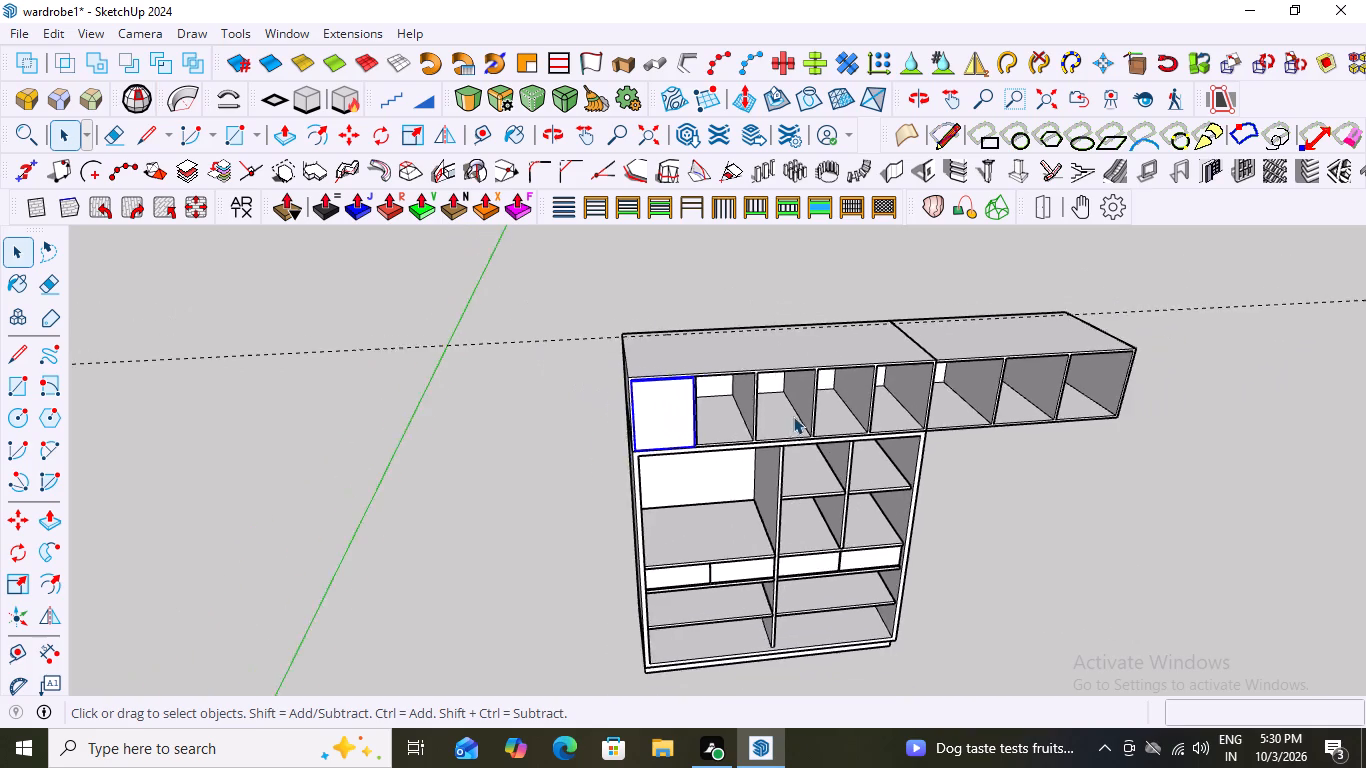
pyautogui.moveTo(751, 417); pyautogui.dragTo(843, 433, button='middle')
pyautogui.scroll(6, 684, 386)
pyautogui.moveTo(742, 421); pyautogui.dragTo(761, 425, button='middle')
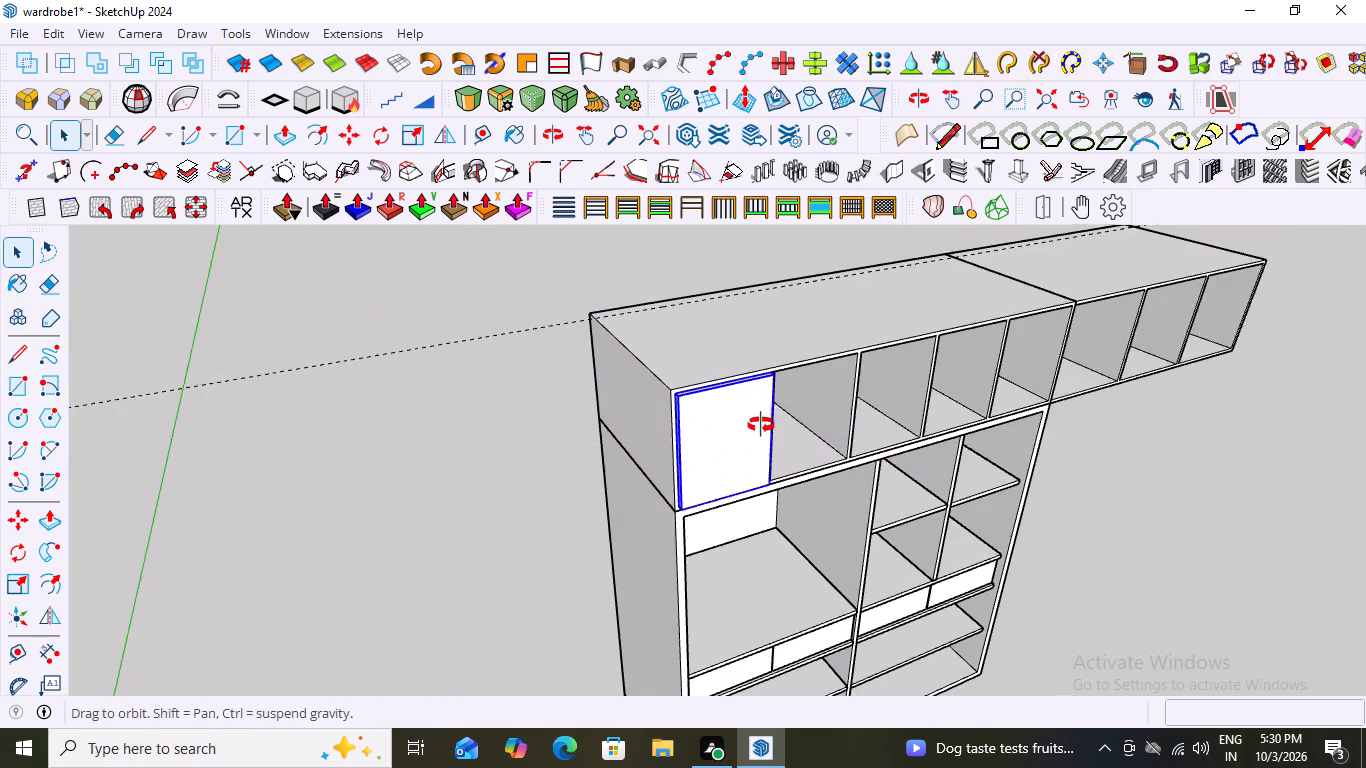
pyautogui.moveTo(761, 425); pyautogui.dragTo(800, 434, button='middle')
pyautogui.scroll(4, 789, 434)
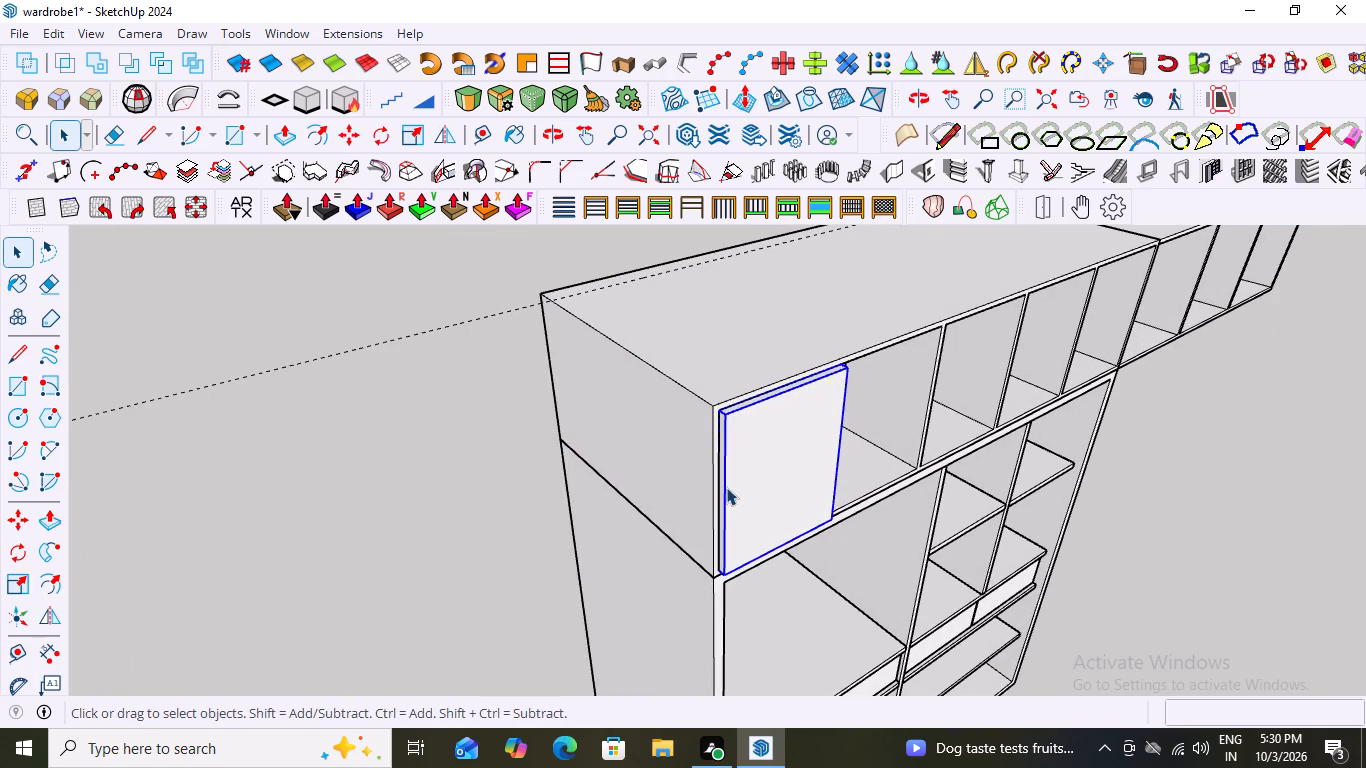
pyautogui.moveTo(750, 482); pyautogui.dragTo(842, 485, button='middle')
pyautogui.scroll(3, 887, 501)
pyautogui.scroll(-6, 707, 489)
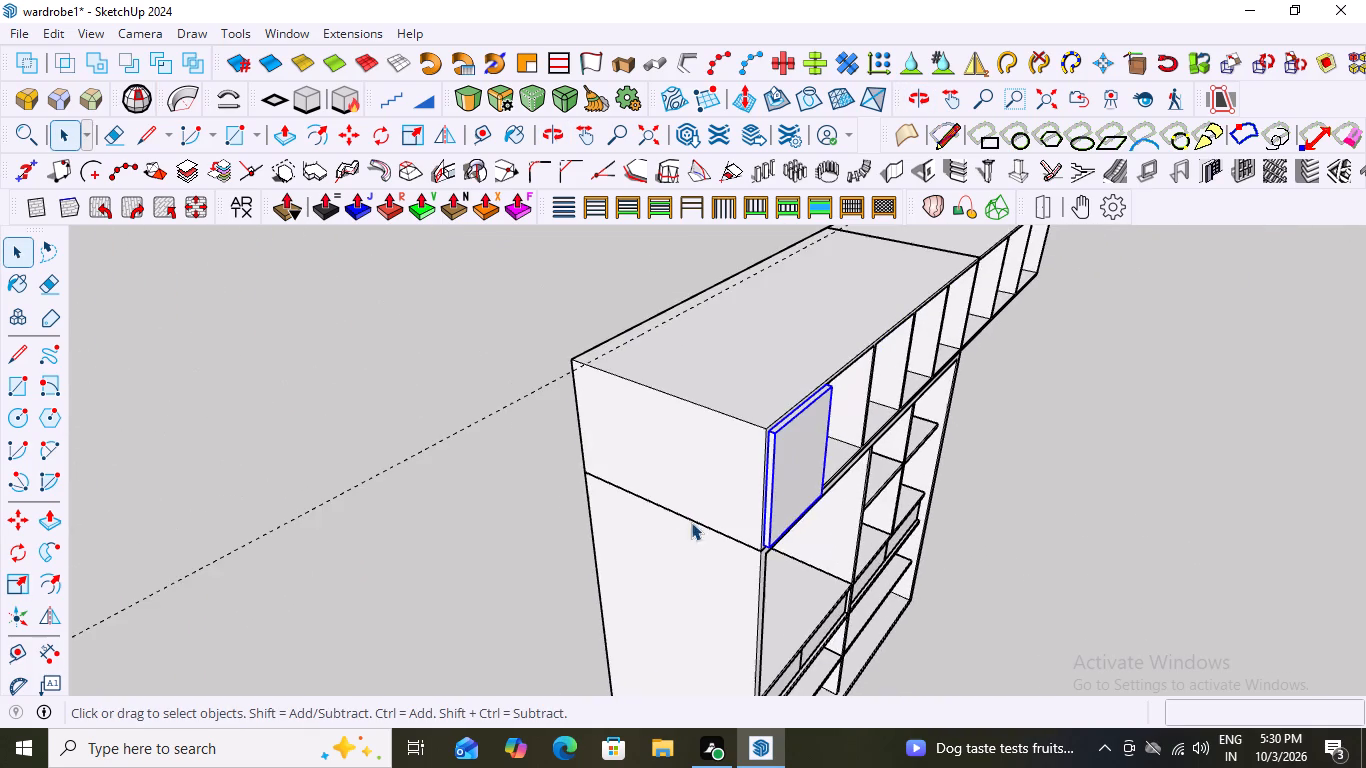
pyautogui.scroll(-3, 927, 518)
pyautogui.moveTo(933, 493); pyautogui.dragTo(517, 459, button='middle')
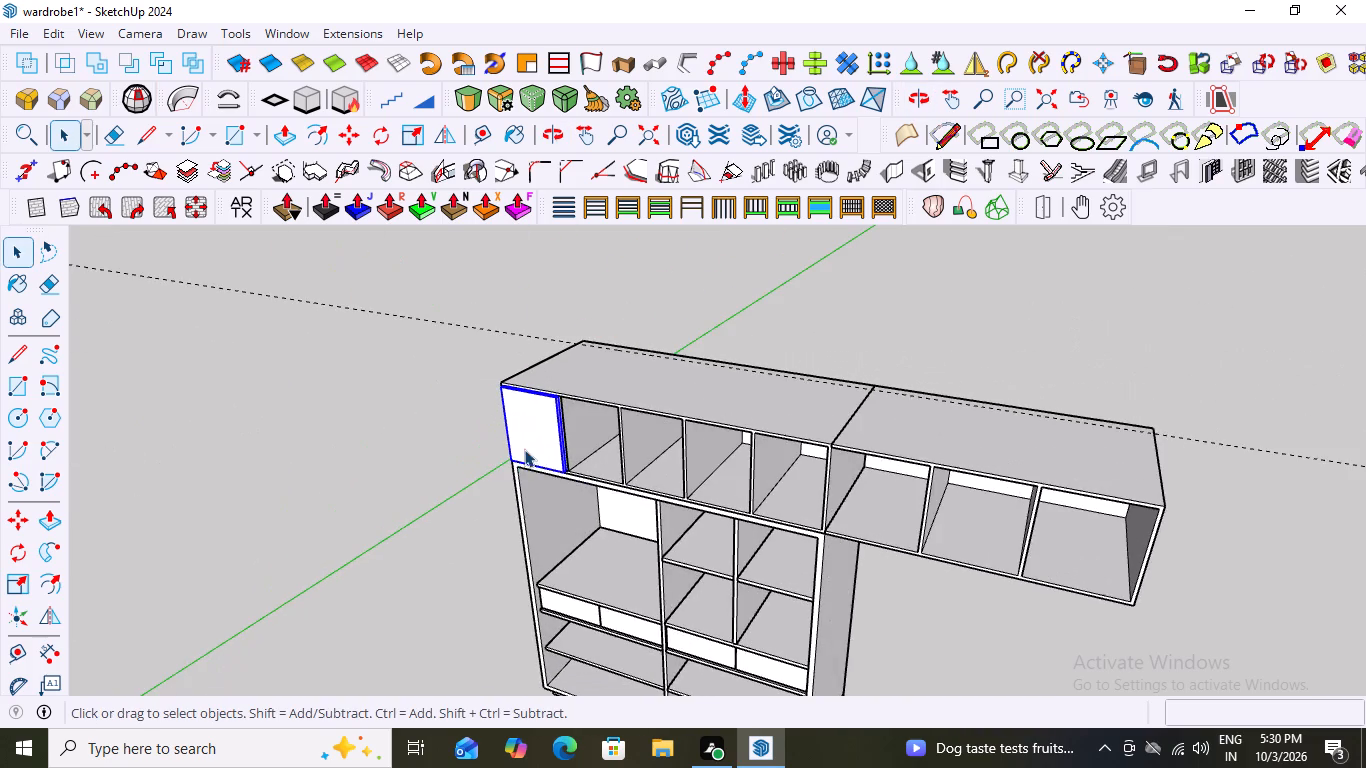
# Inspect the outermost shutter's thickness and its top and side edges up close against the surrounding loft frame.
pyautogui.scroll(10, 524, 449)
pyautogui.moveTo(548, 428); pyautogui.dragTo(801, 459, button='middle')
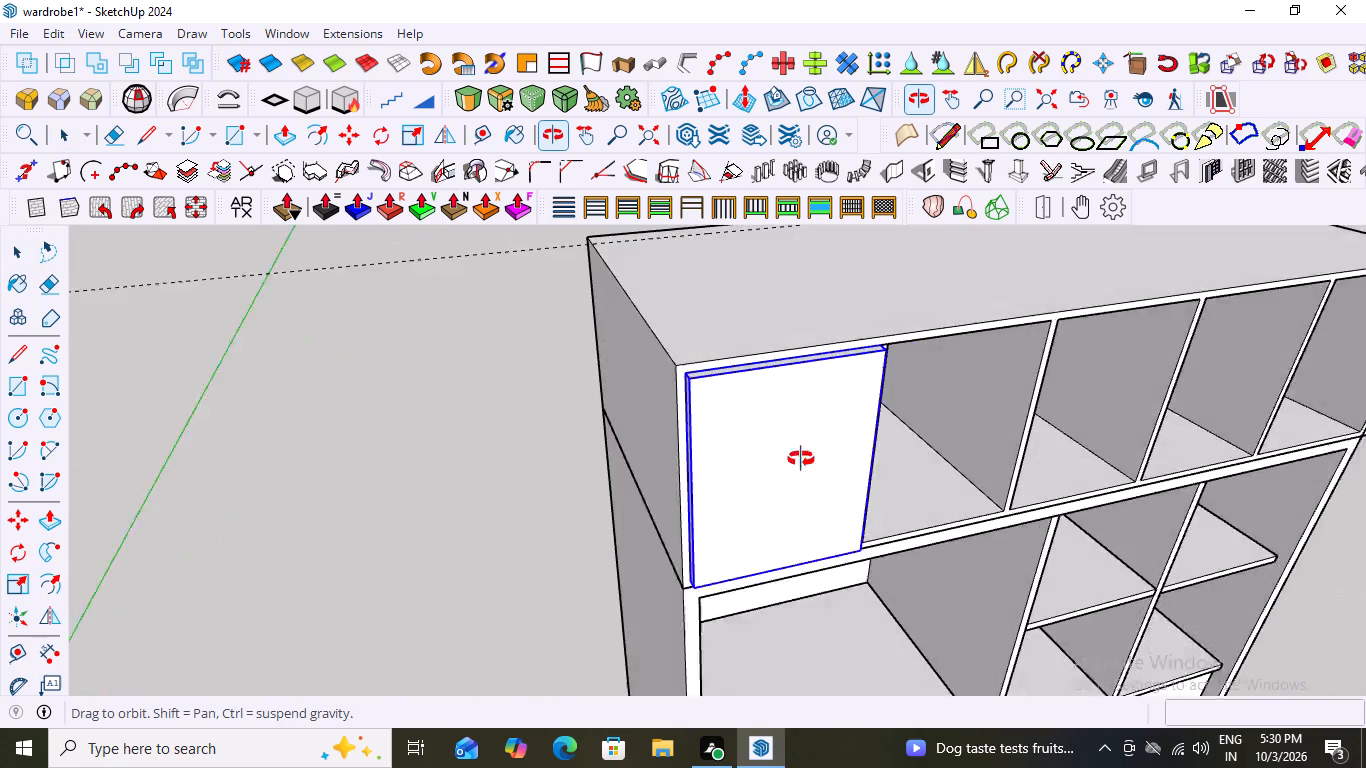
pyautogui.moveTo(801, 459); pyautogui.dragTo(817, 459, button='middle')
pyautogui.scroll(3, 804, 401)
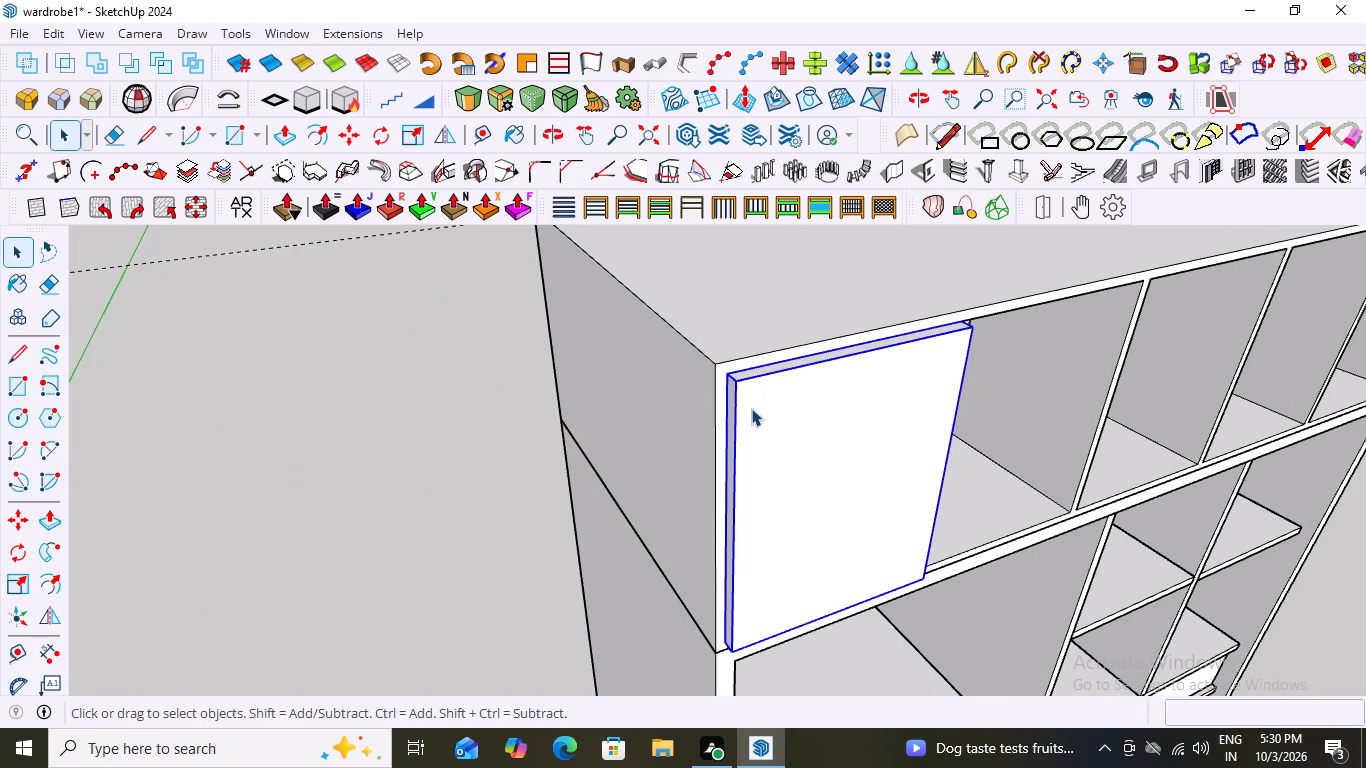
pyautogui.scroll(4, 751, 408)
pyautogui.moveTo(749, 437); pyautogui.dragTo(801, 439, button='middle')
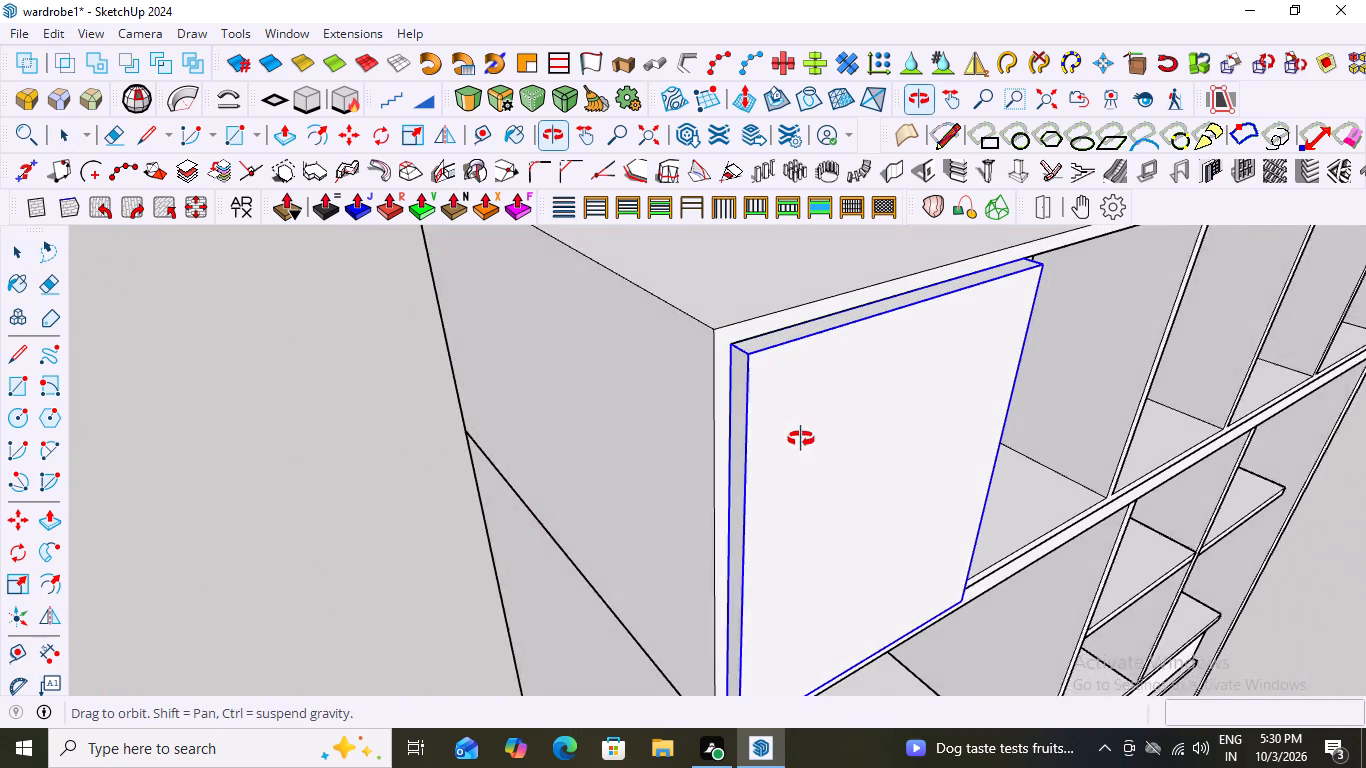
pyautogui.moveTo(801, 439); pyautogui.dragTo(804, 439, button='middle')
pyautogui.scroll(-5, 728, 406)
pyautogui.moveTo(831, 425); pyautogui.dragTo(800, 427, button='middle')
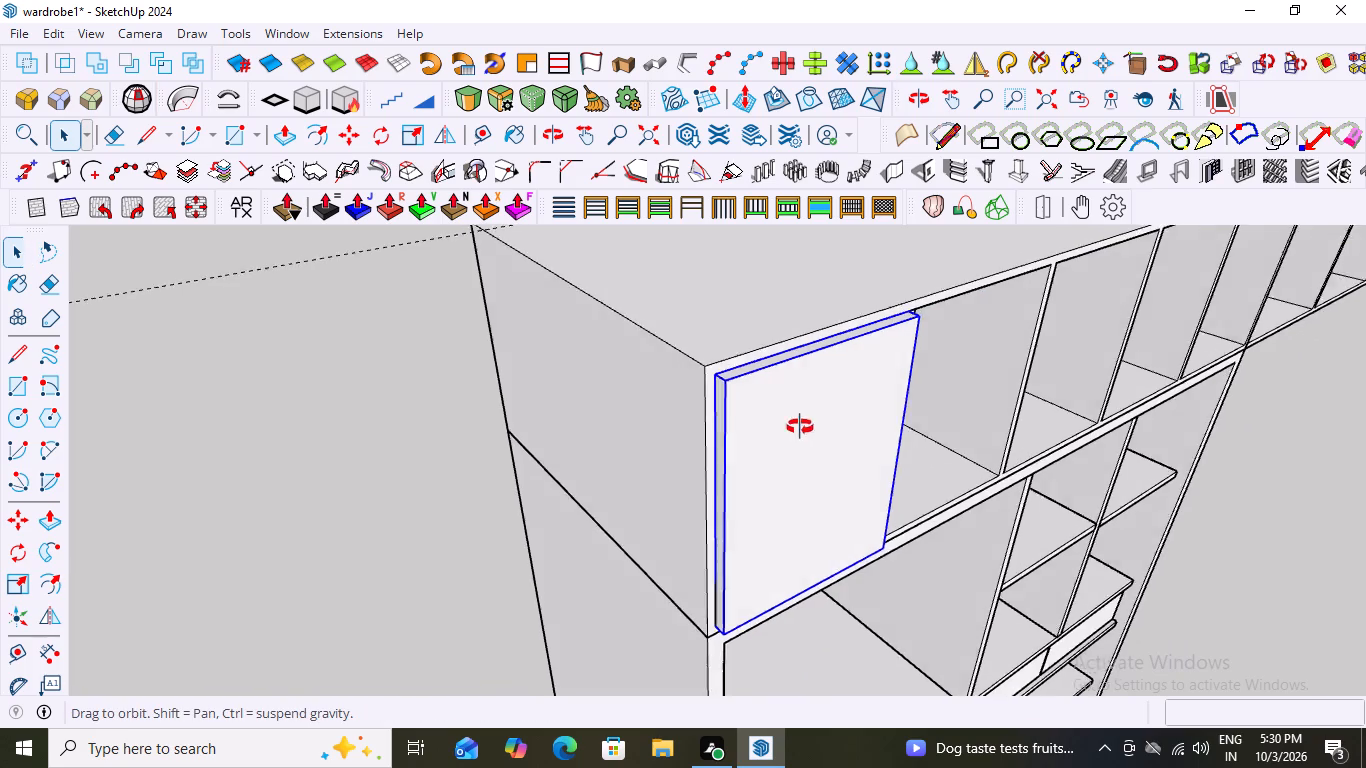
pyautogui.moveTo(800, 427); pyautogui.dragTo(585, 411, button='middle')
pyautogui.scroll(-4, 605, 414)
pyautogui.moveTo(722, 436); pyautogui.dragTo(636, 432, button='middle')
pyautogui.scroll(2, 616, 427)
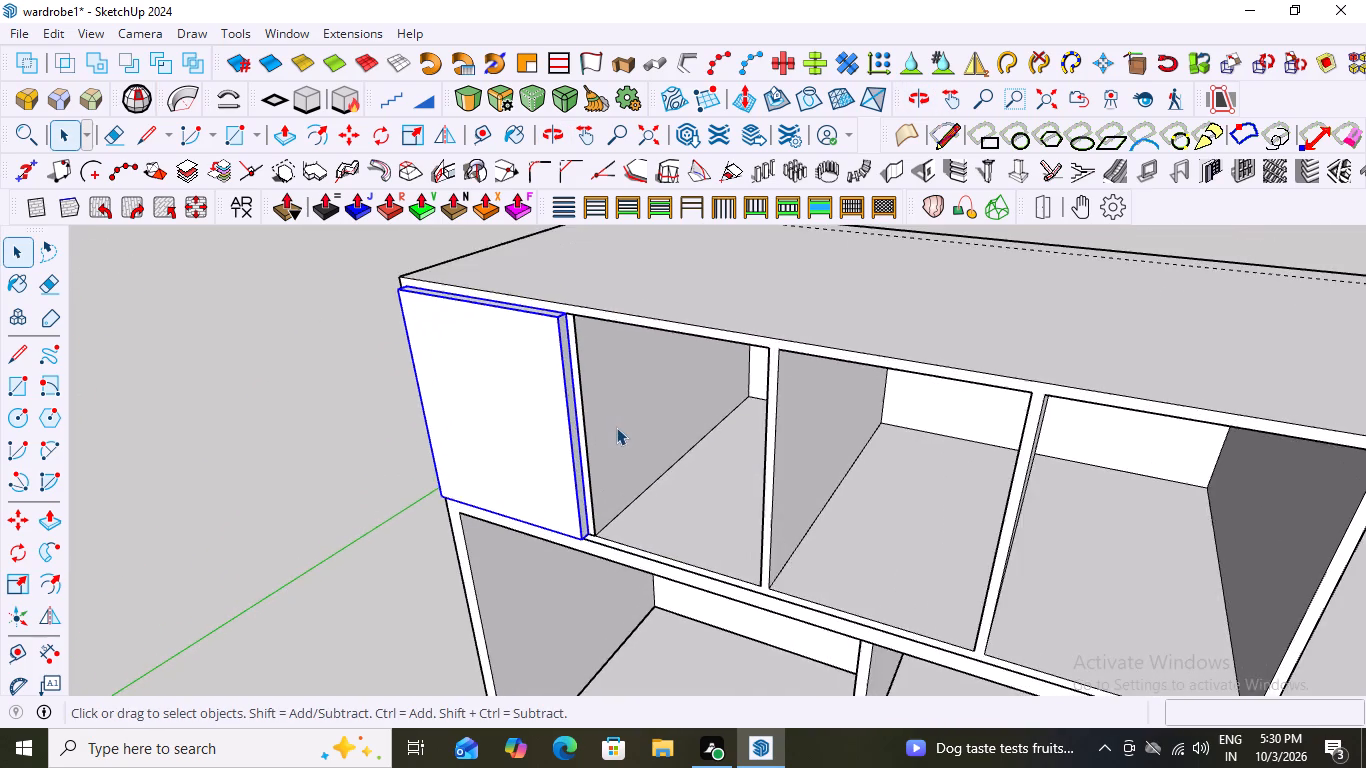
pyautogui.scroll(3, 616, 427)
pyautogui.moveTo(620, 437); pyautogui.dragTo(738, 424, button='middle')
pyautogui.scroll(-5, 753, 421)
pyautogui.moveTo(681, 411); pyautogui.dragTo(727, 479, button='middle')
pyautogui.scroll(5, 693, 445)
pyautogui.moveTo(730, 460); pyautogui.dragTo(607, 335, button='middle')
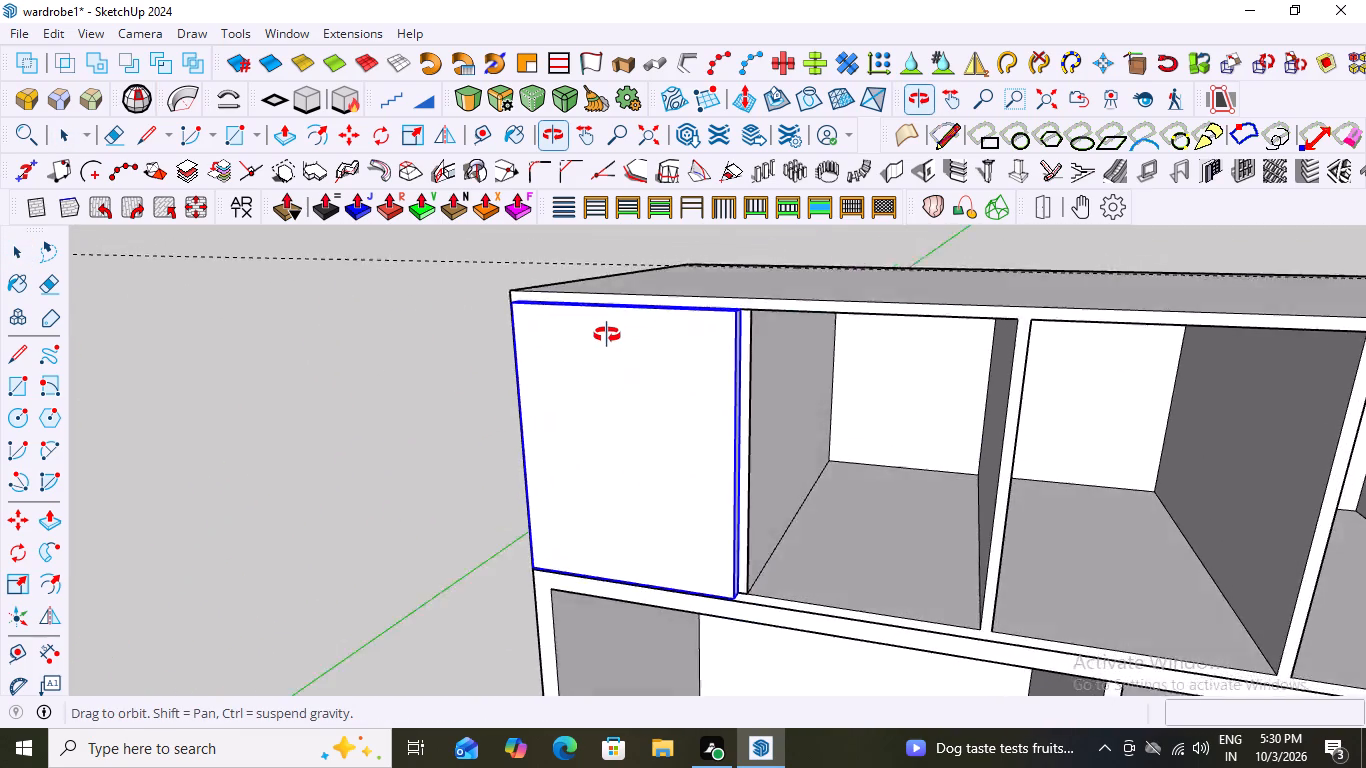
pyautogui.moveTo(607, 335); pyautogui.dragTo(897, 379, button='middle')
pyautogui.scroll(2, 750, 341)
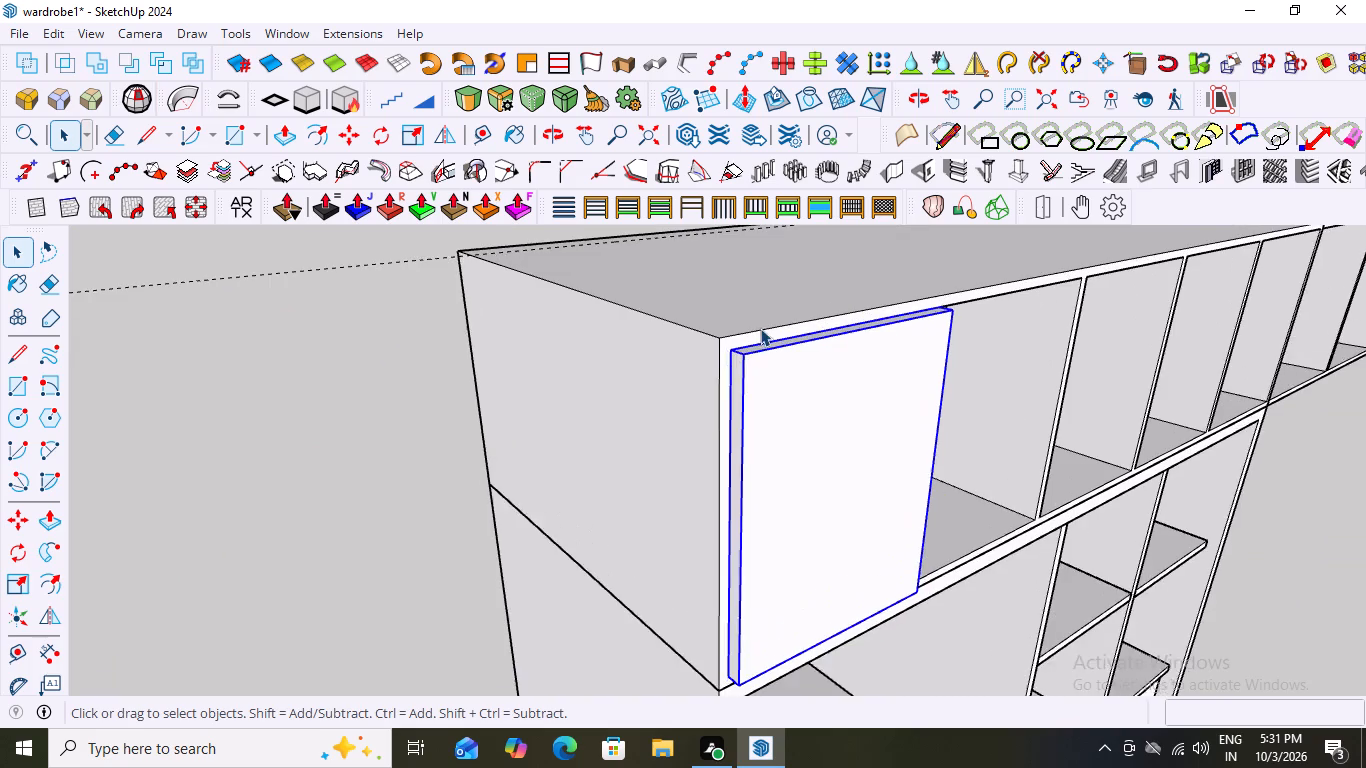
pyautogui.scroll(3, 760, 328)
pyautogui.scroll(-12, 721, 410)
pyautogui.moveTo(798, 459); pyautogui.dragTo(751, 460, button='middle')
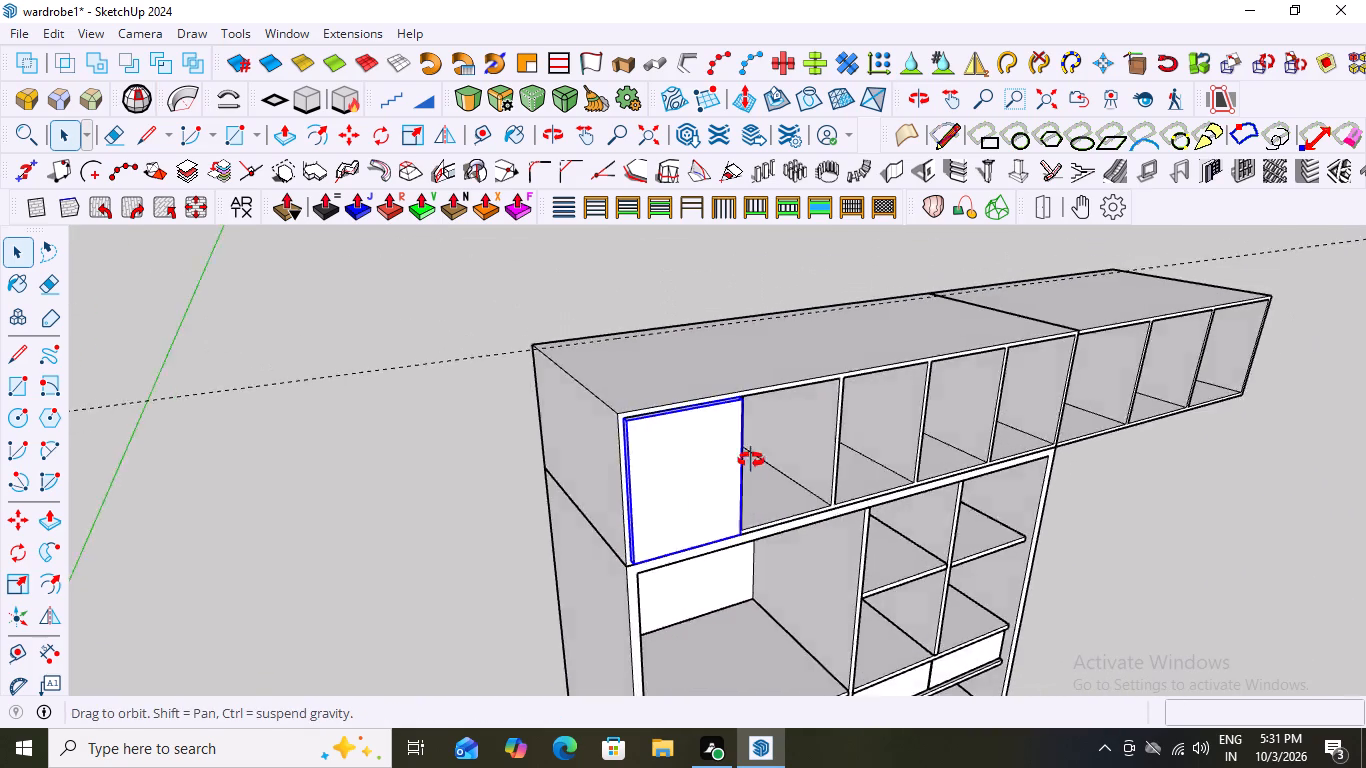
pyautogui.moveTo(751, 460); pyautogui.dragTo(779, 482, button='middle')
pyautogui.scroll(6, 731, 448)
pyautogui.scroll(-5, 727, 445)
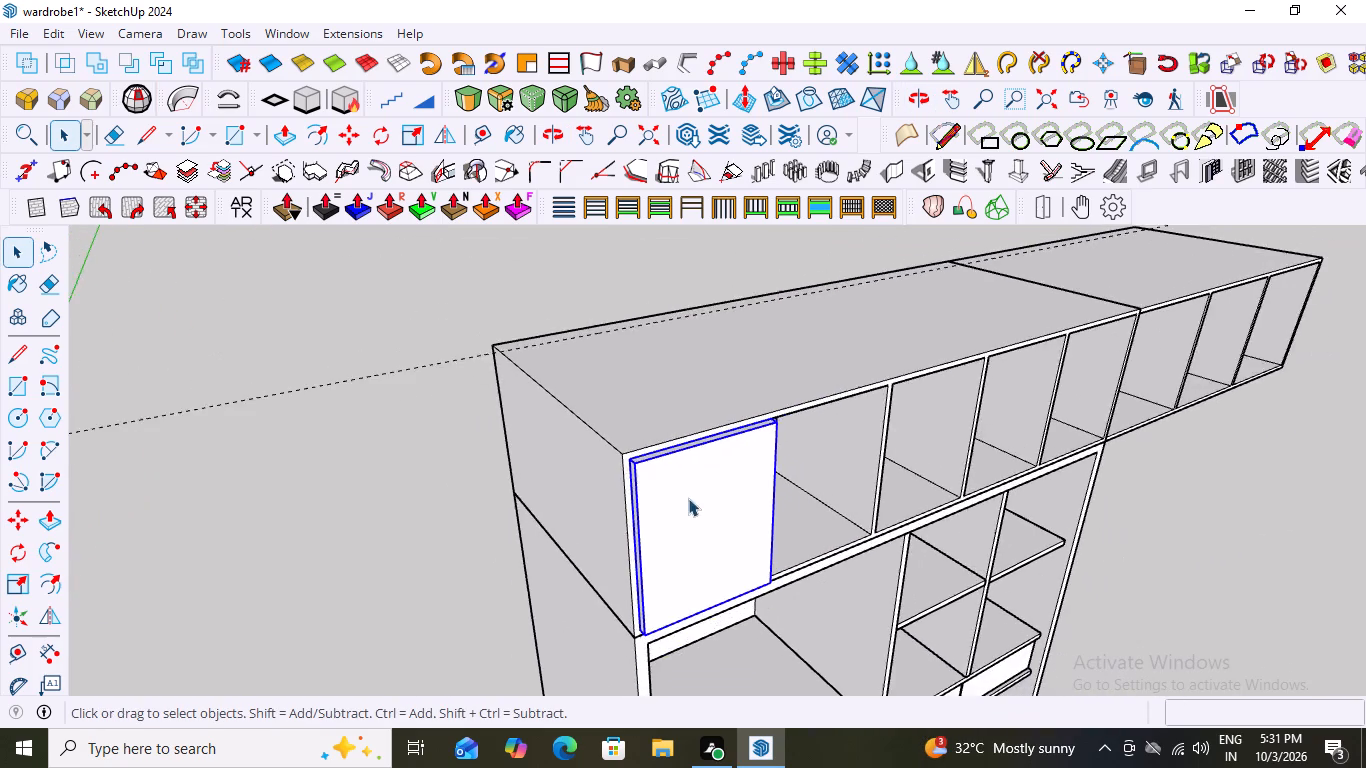
pyautogui.scroll(-3, 688, 498)
# Examine the outermost shutter's lower edge and its inner edge beside the first loft partition from the front.
pyautogui.moveTo(852, 490); pyautogui.dragTo(655, 454, button='middle')
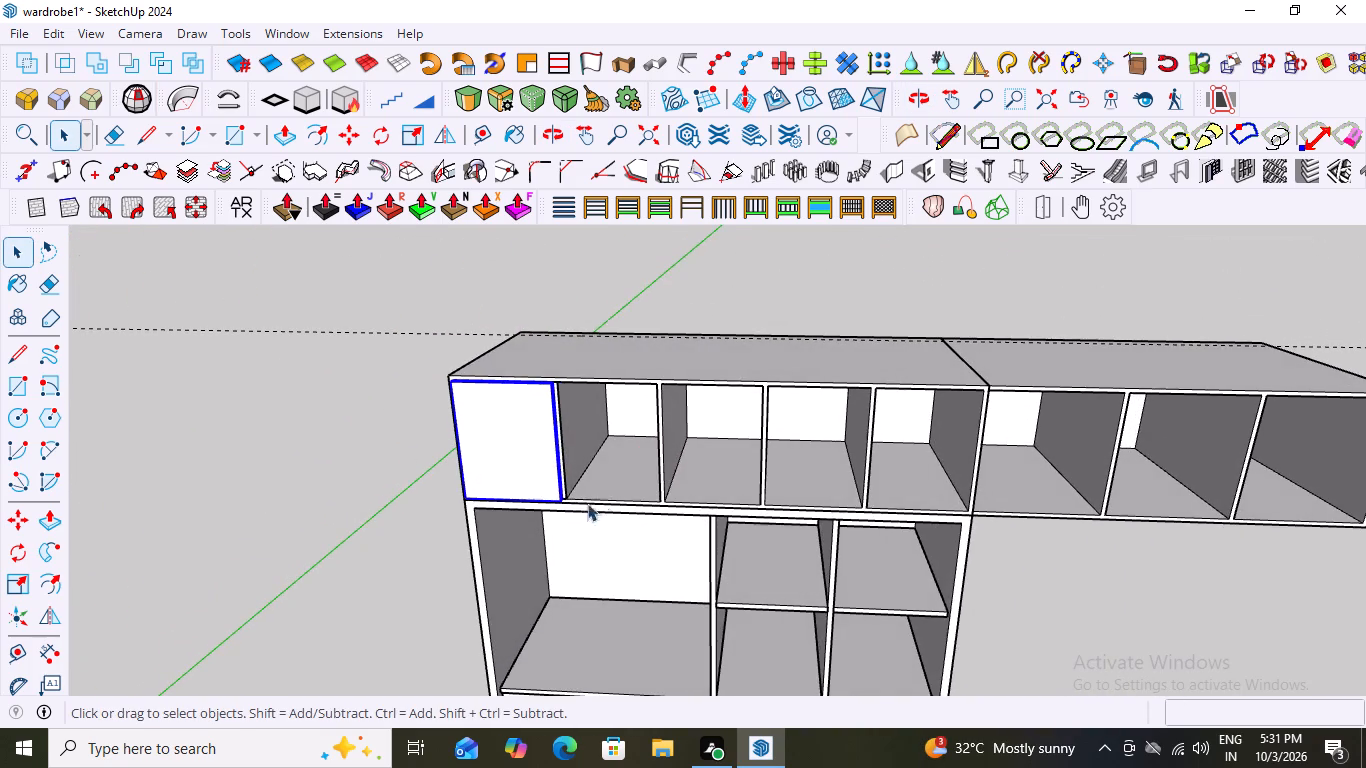
pyautogui.scroll(13, 558, 510)
pyautogui.scroll(-2, 725, 439)
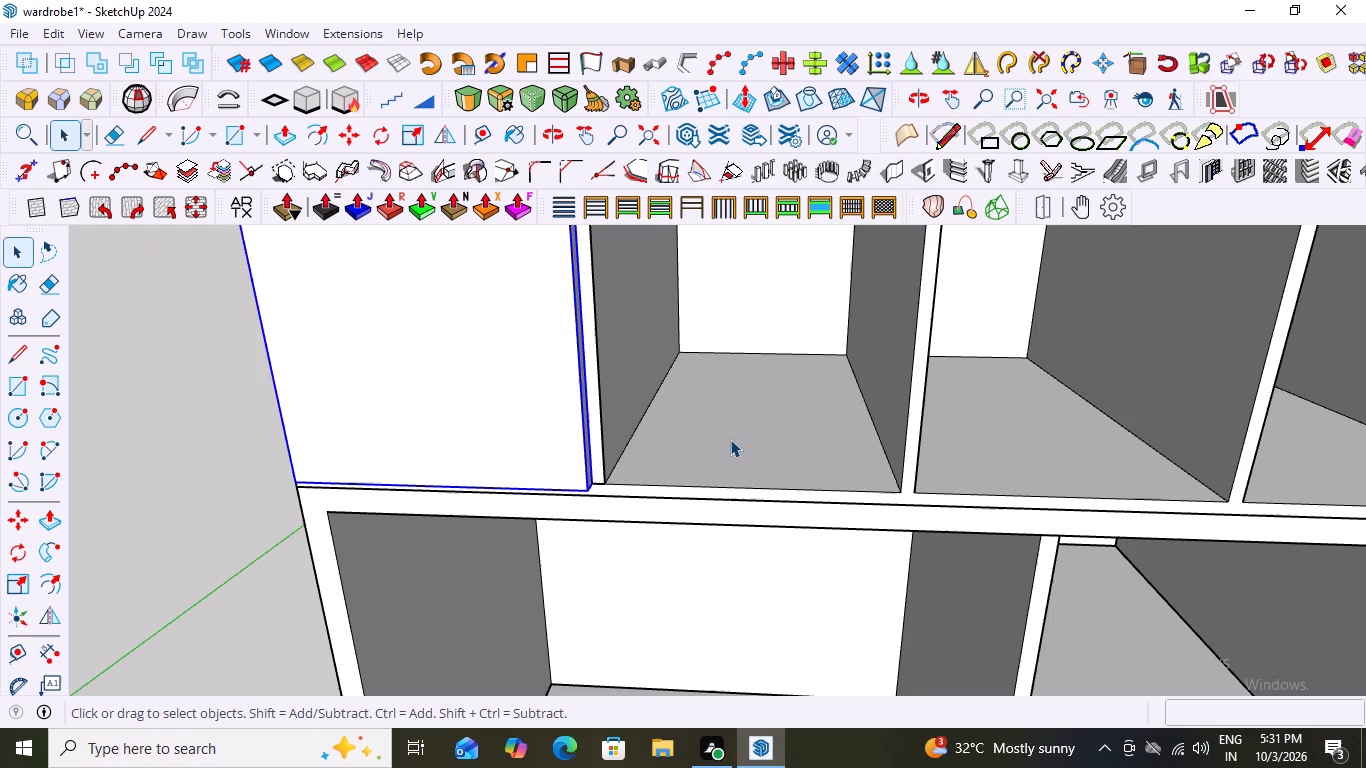
pyautogui.scroll(-4, 730, 439)
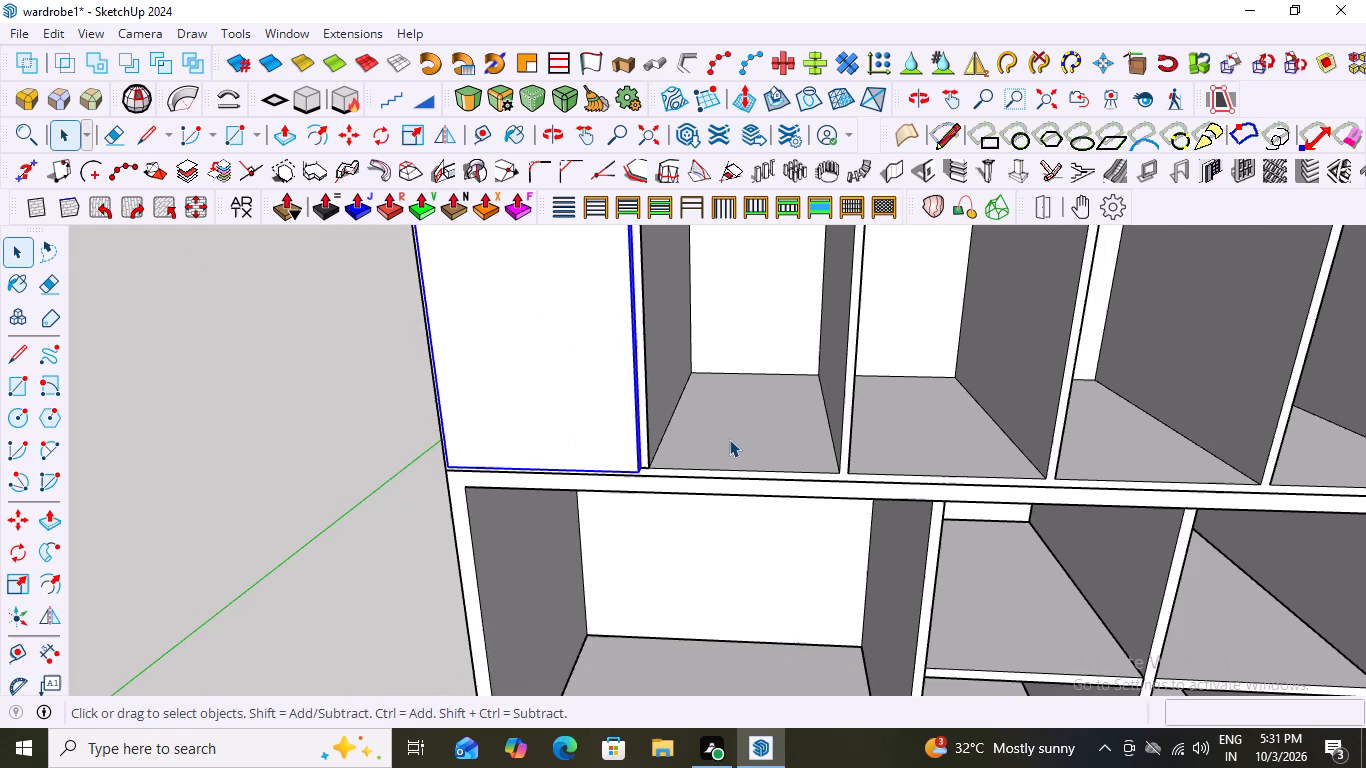
pyautogui.scroll(-1, 679, 408)
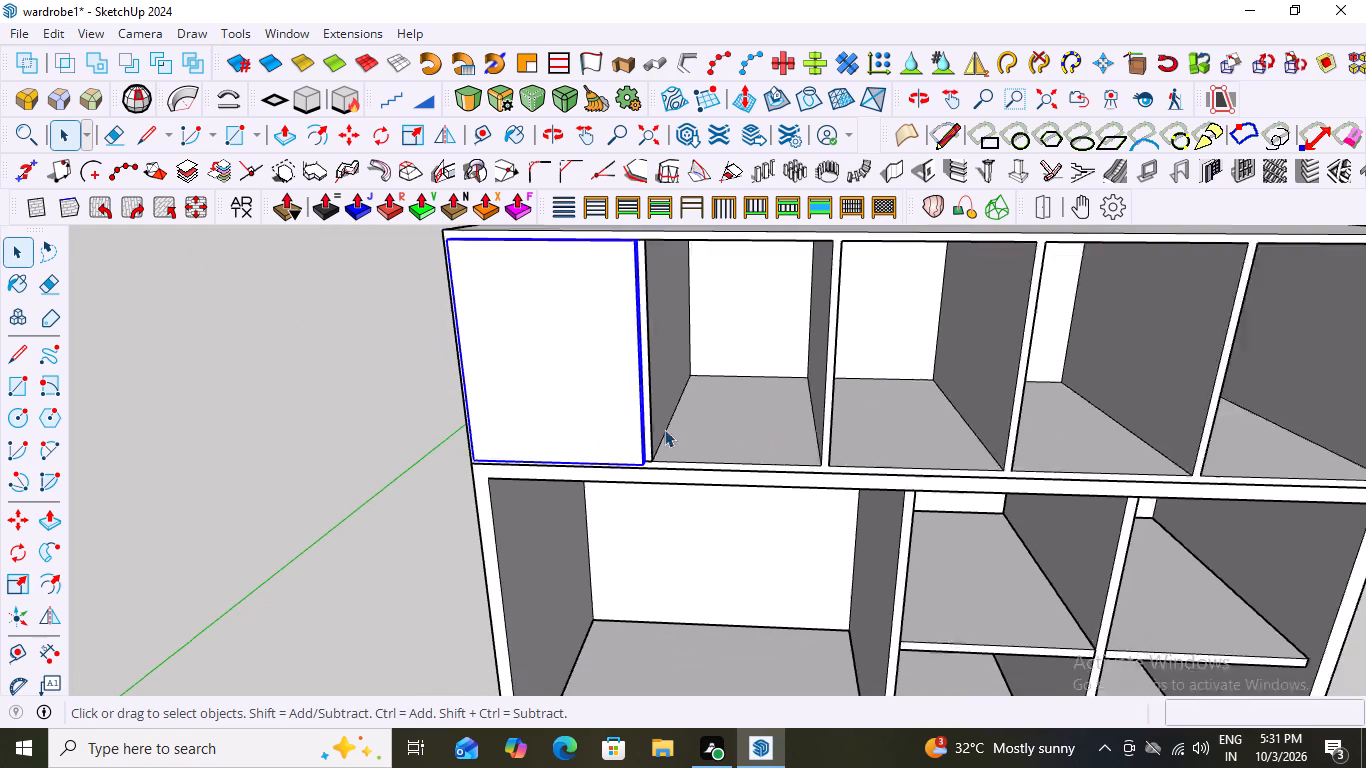
pyautogui.scroll(-7, 664, 429)
pyautogui.scroll(6, 694, 381)
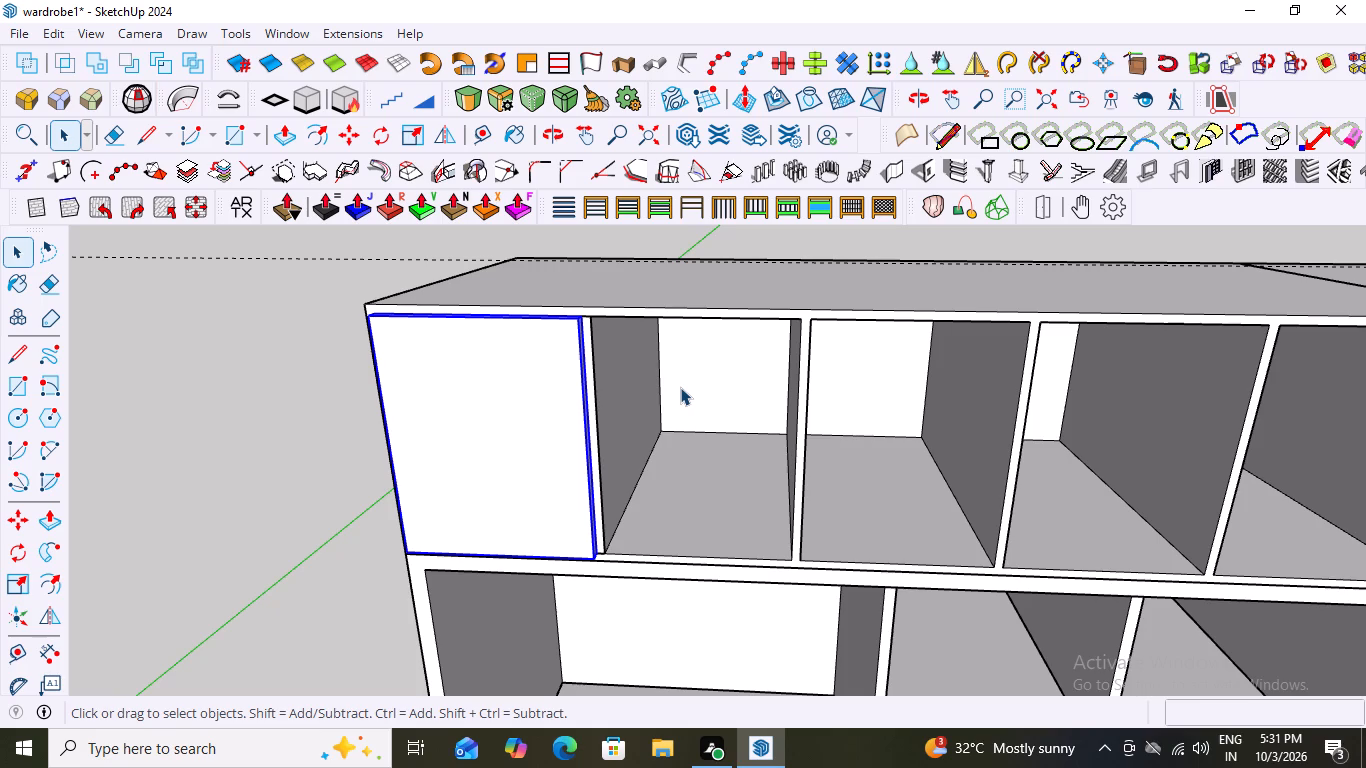
# Configure the outermost loft shutter's joint as a hinge with its axis along the shutter's outer vertical edge.
pyautogui.scroll(-4, 877, 335)
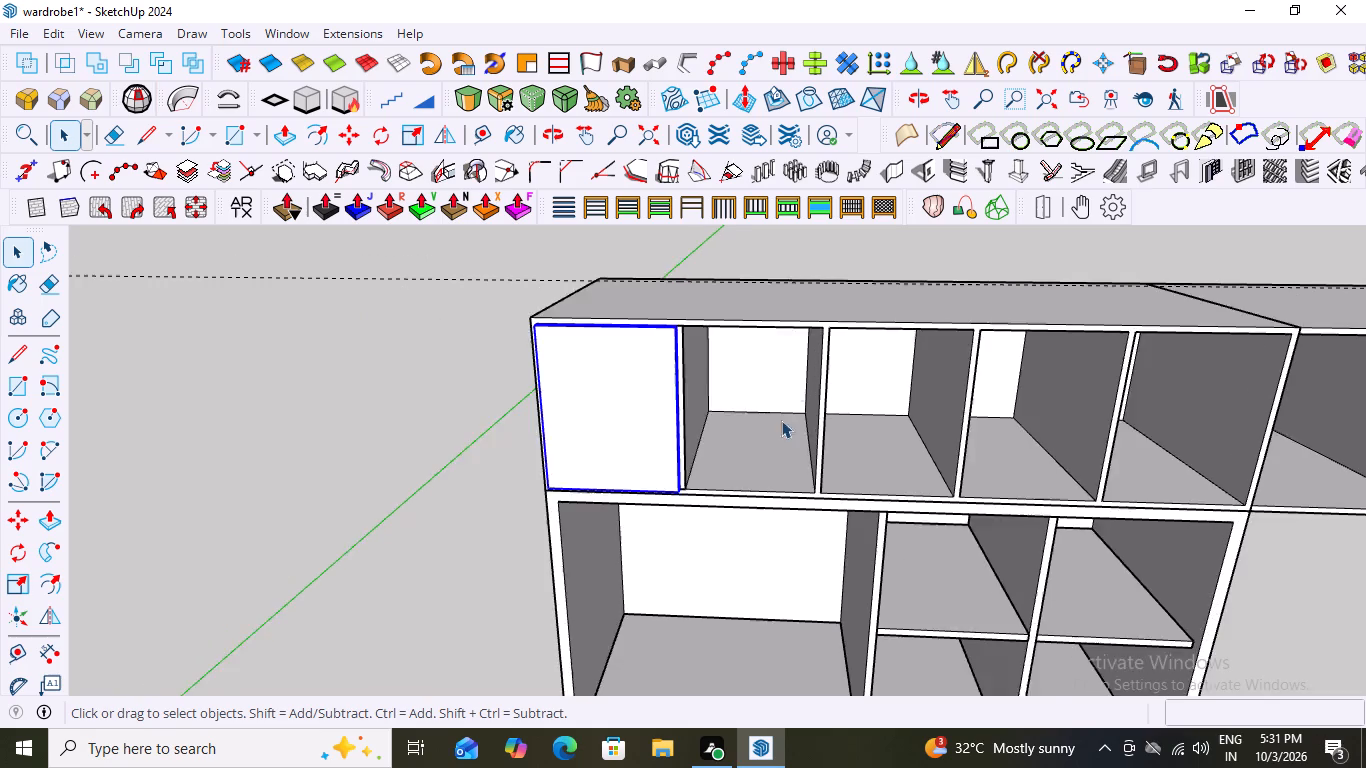
pyautogui.scroll(-4, 781, 420)
pyautogui.moveTo(1058, 478); pyautogui.dragTo(1106, 470, button='middle')
pyautogui.scroll(3, 1127, 406)
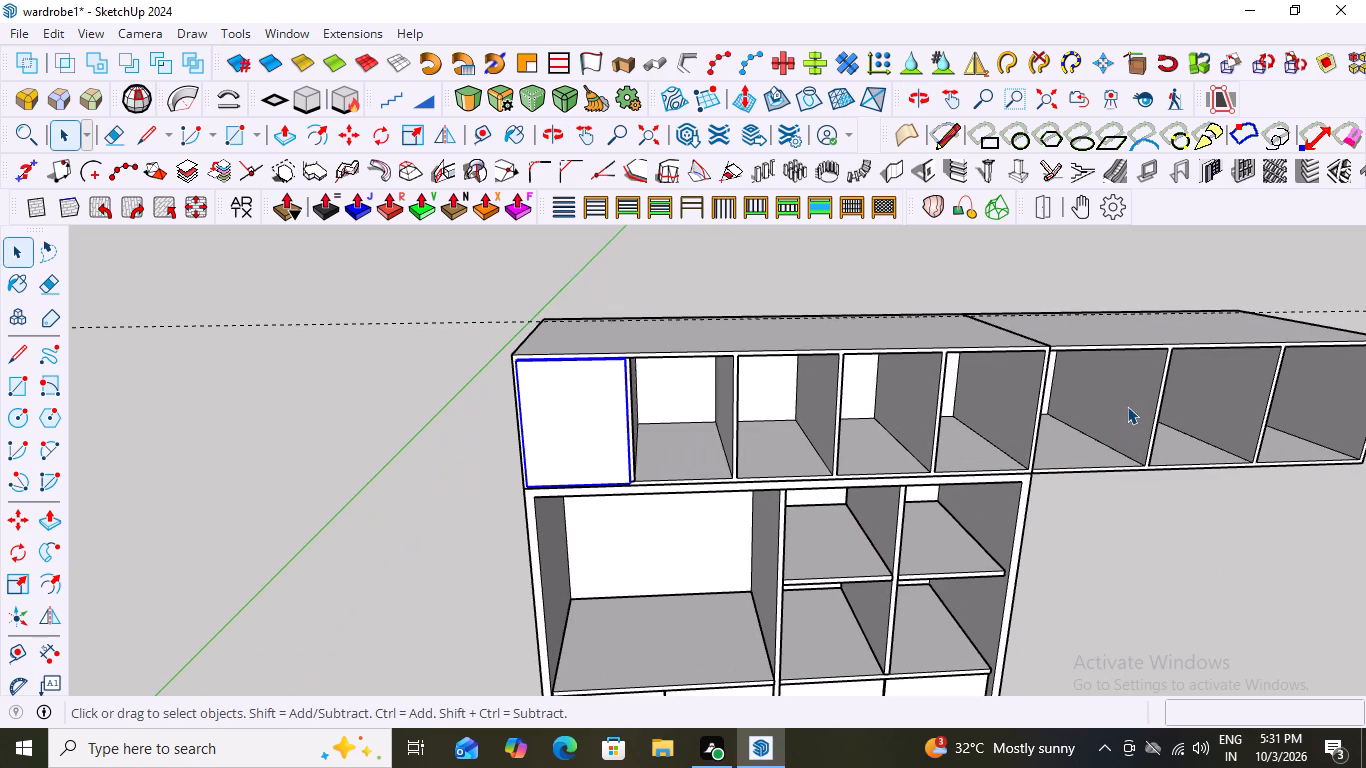
pyautogui.click(1119, 212)
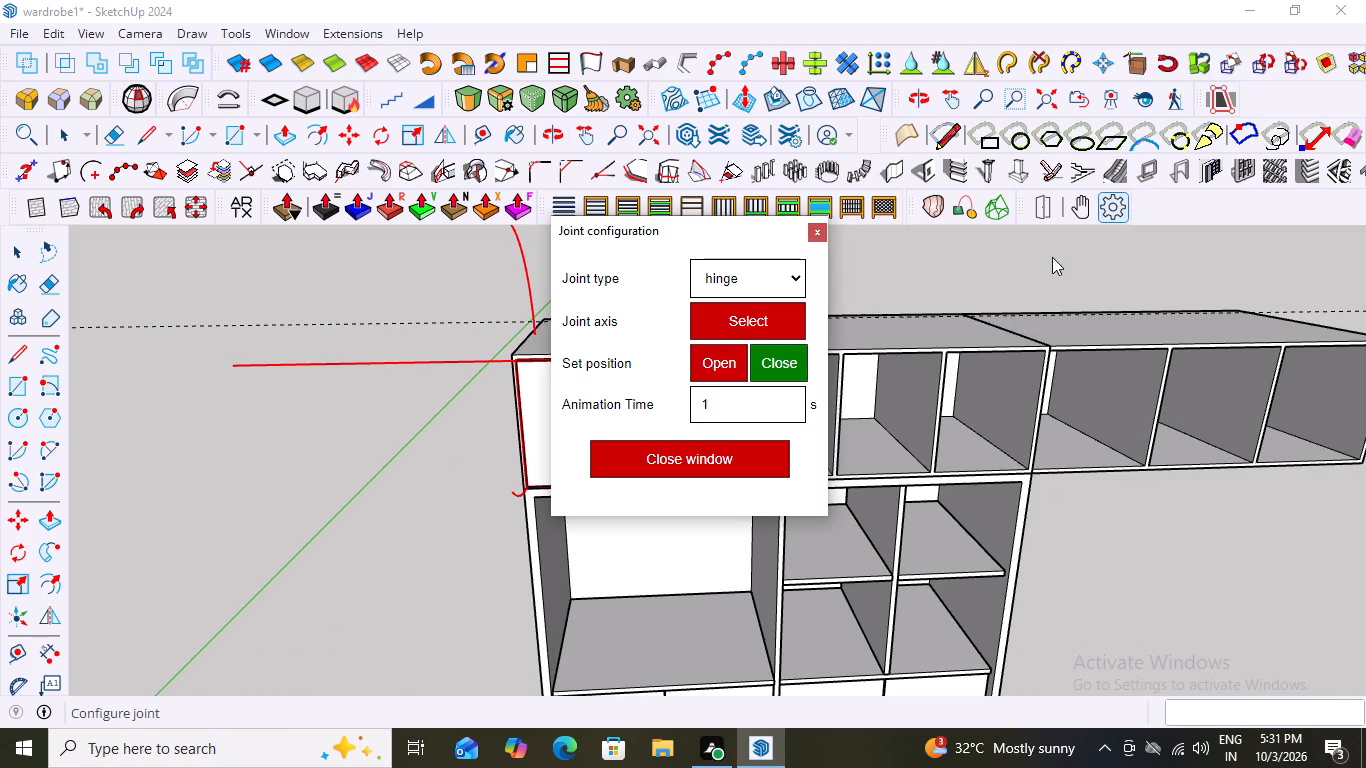
pyautogui.click(742, 321)
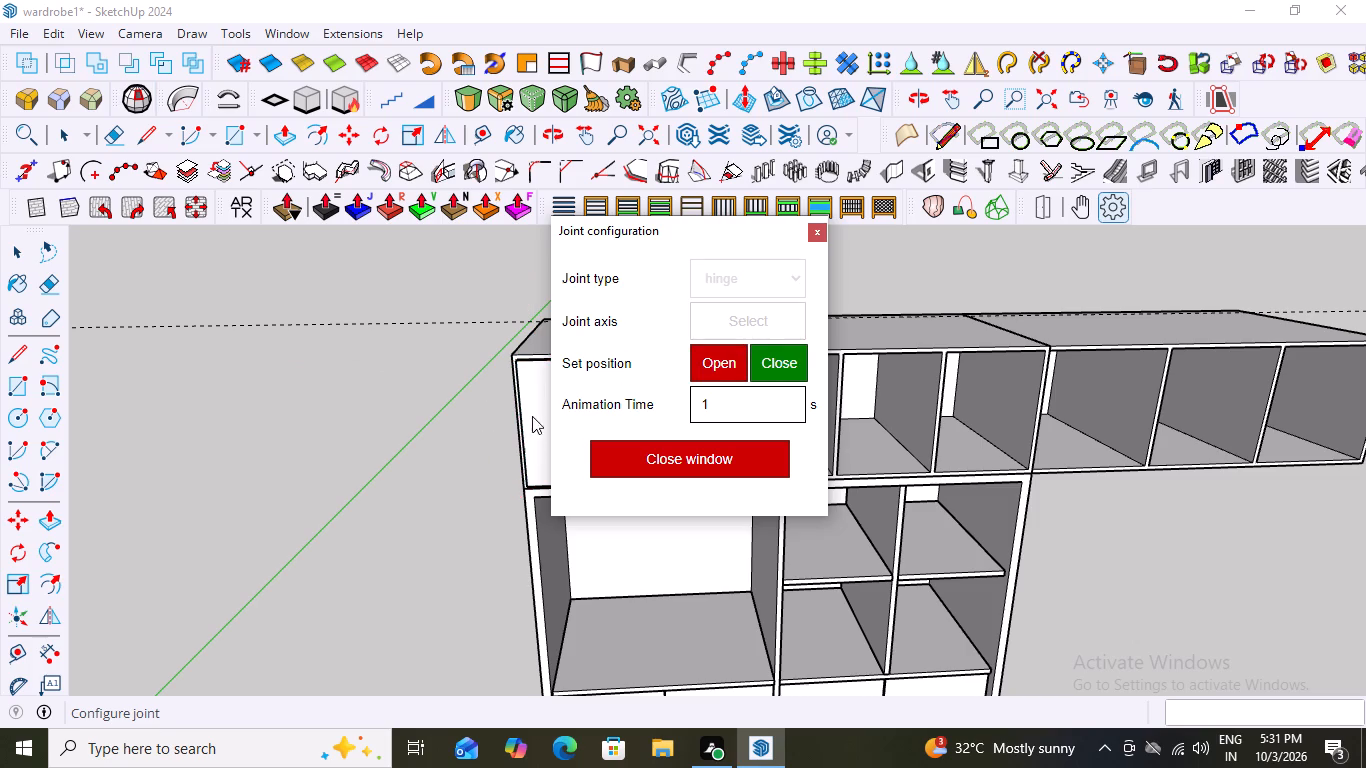
pyautogui.click(517, 359)
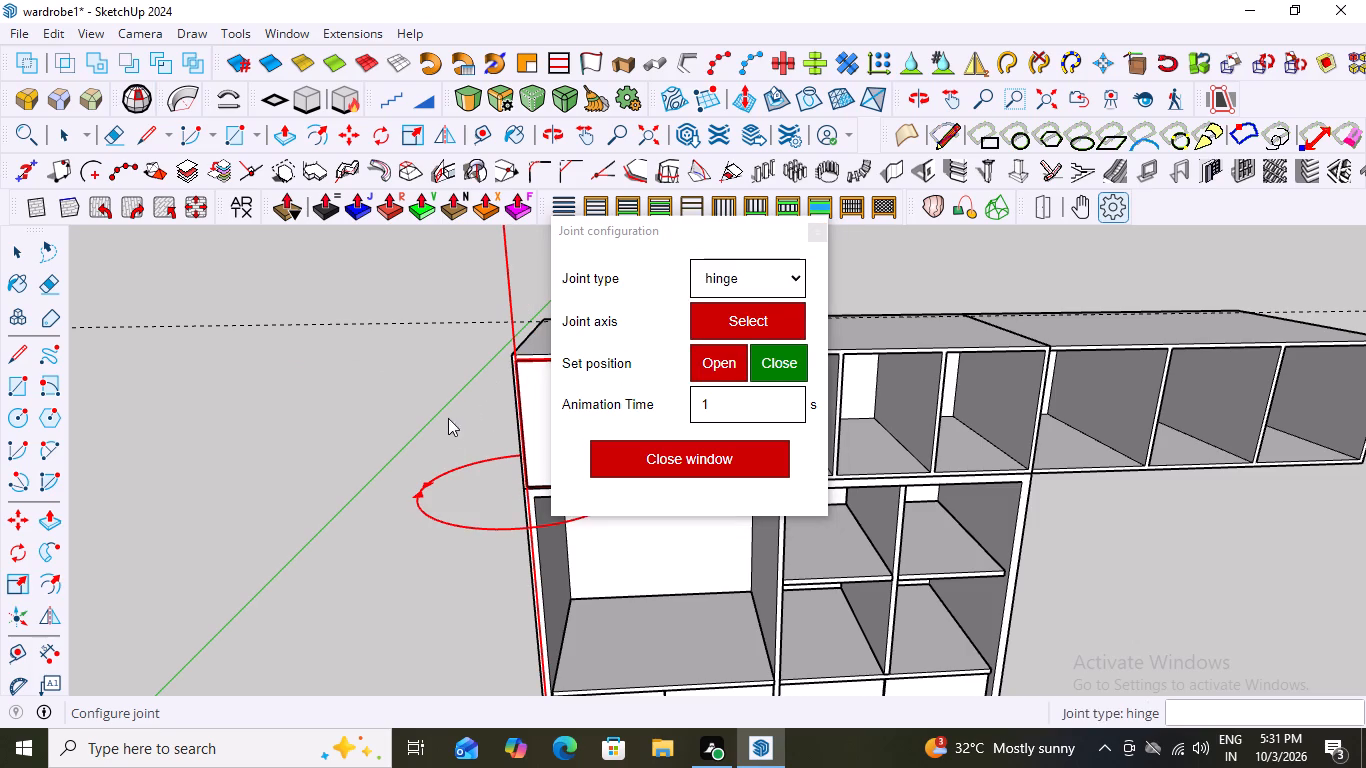
# Test the outermost loft shutter's hinge by swinging it outward over the wardrobe front and closing it again.
pyautogui.click(1085, 204)
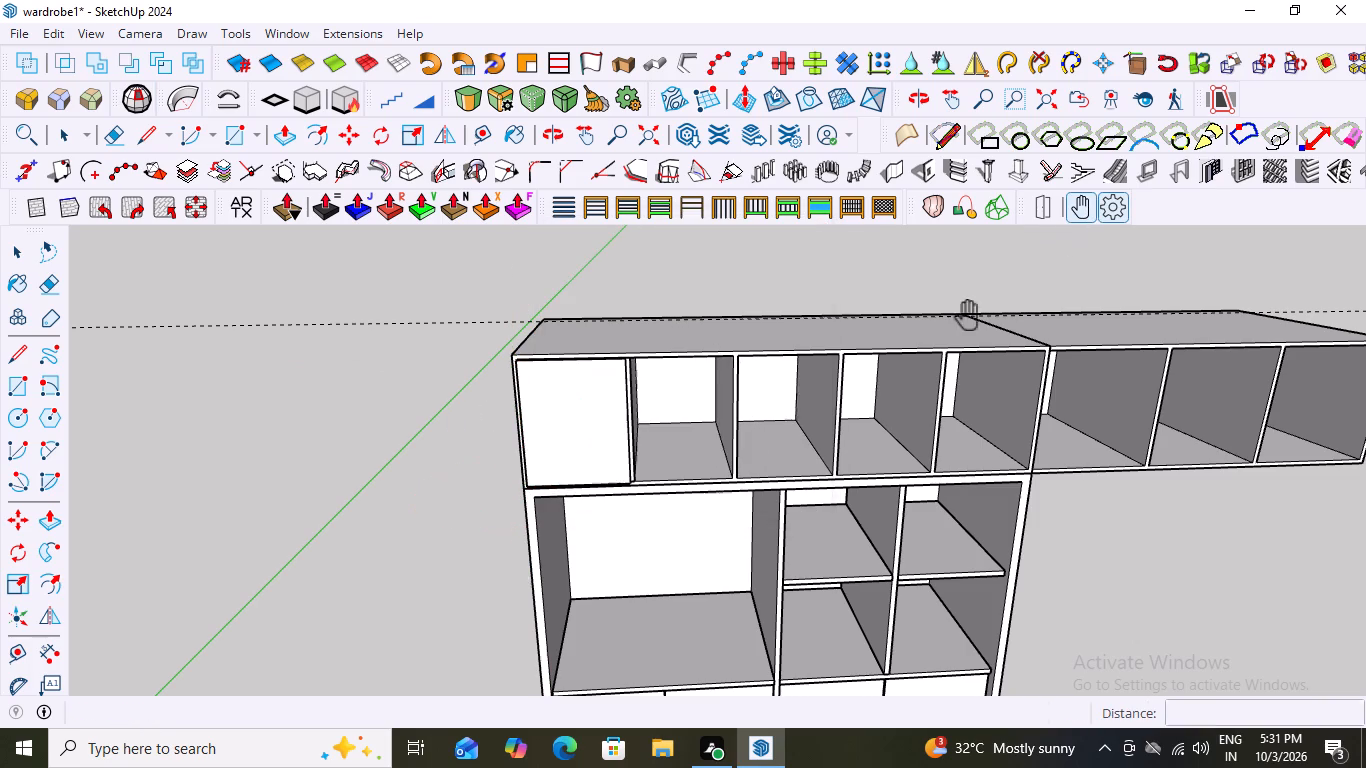
pyautogui.click(612, 480)
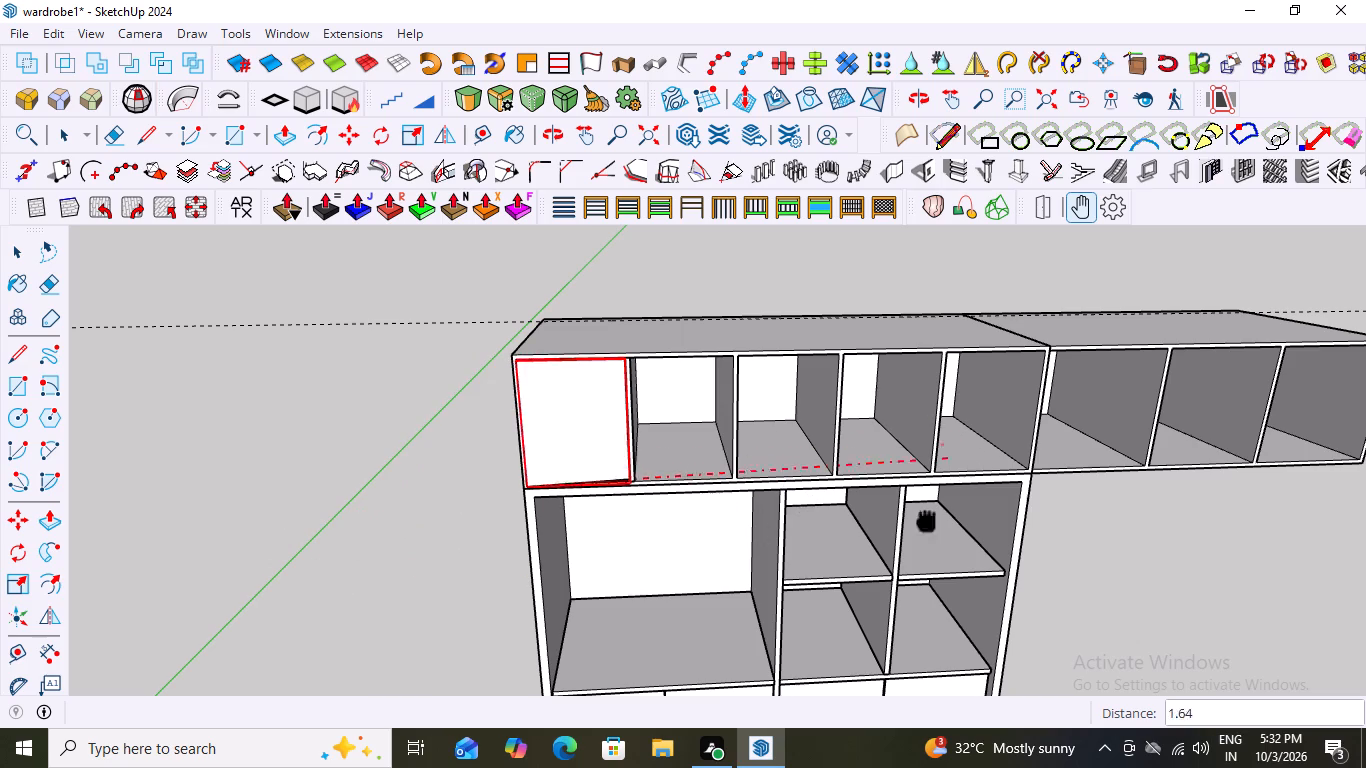
pyautogui.scroll(-7, 662, 426)
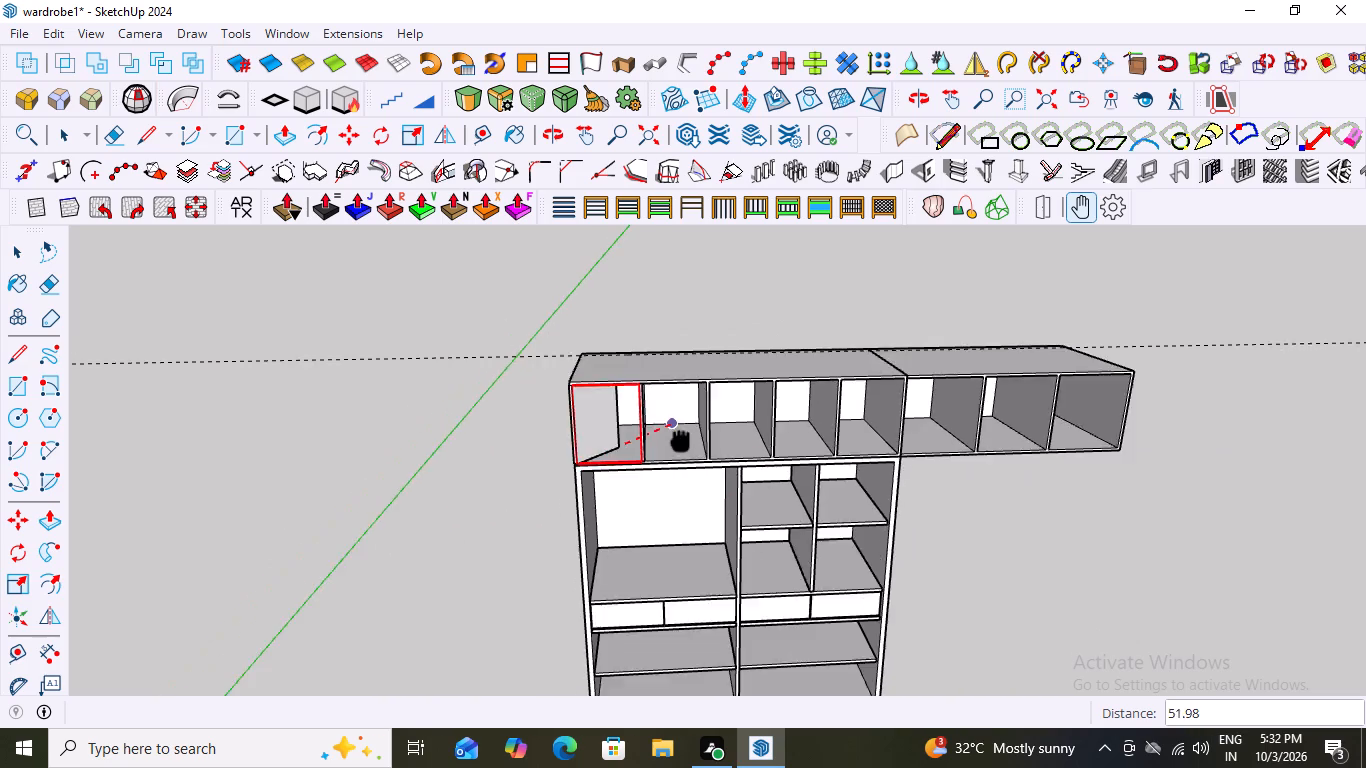
pyautogui.scroll(-1, 664, 425)
pyautogui.scroll(5, 735, 449)
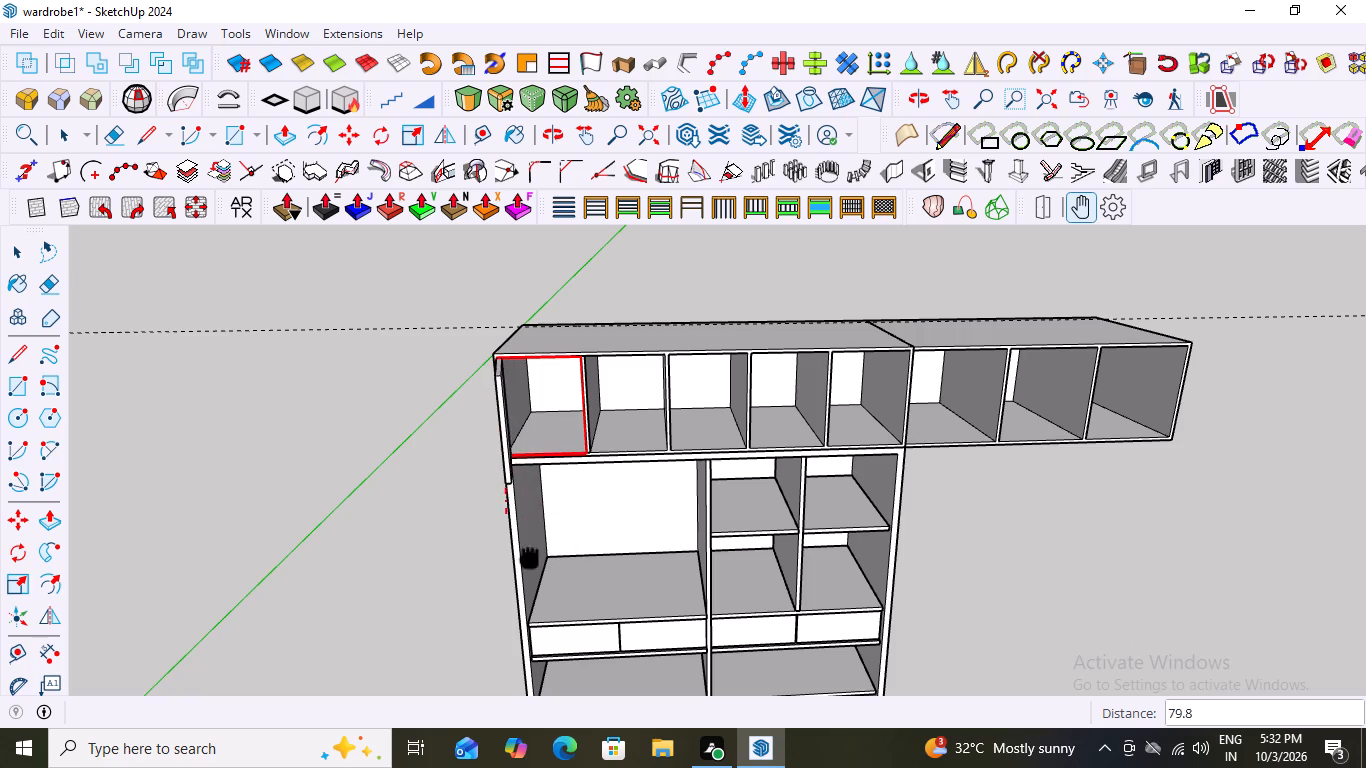
pyautogui.click(604, 519)
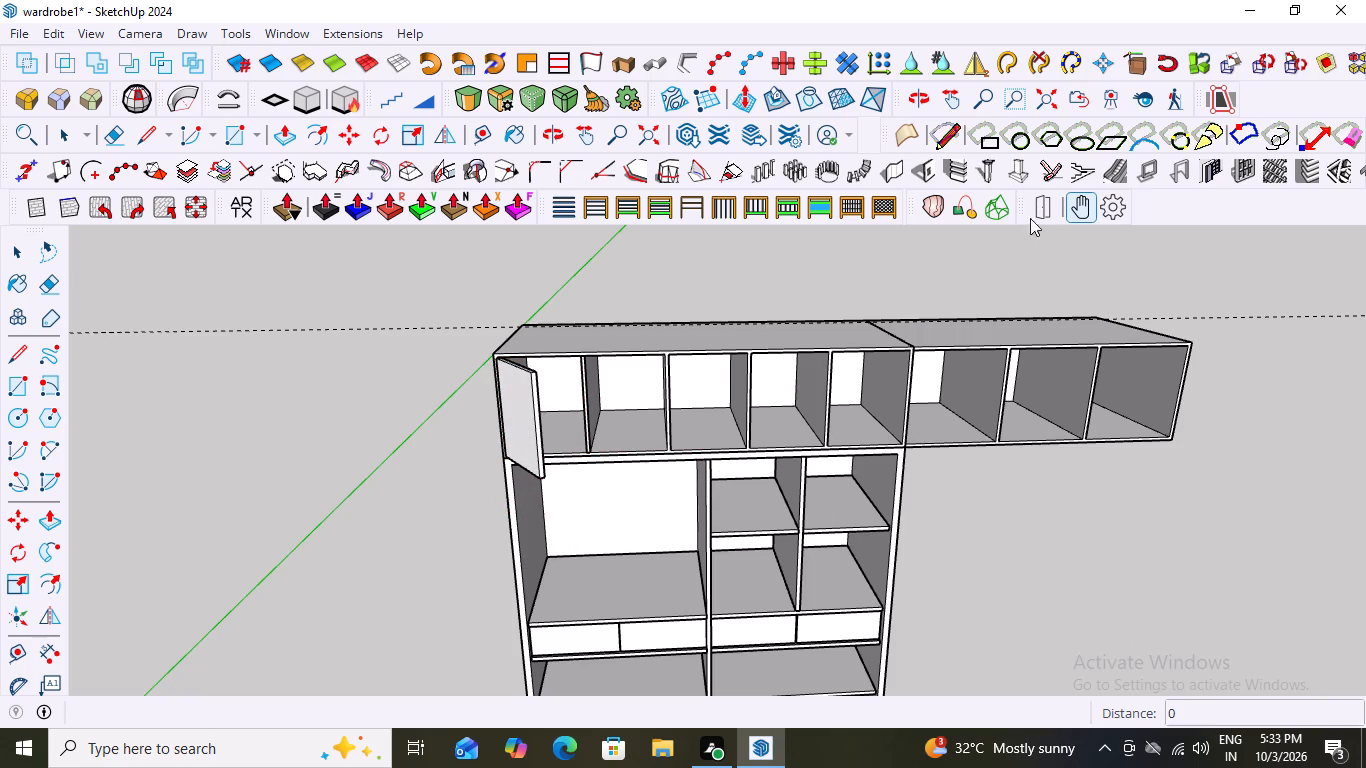
pyautogui.click(1044, 208)
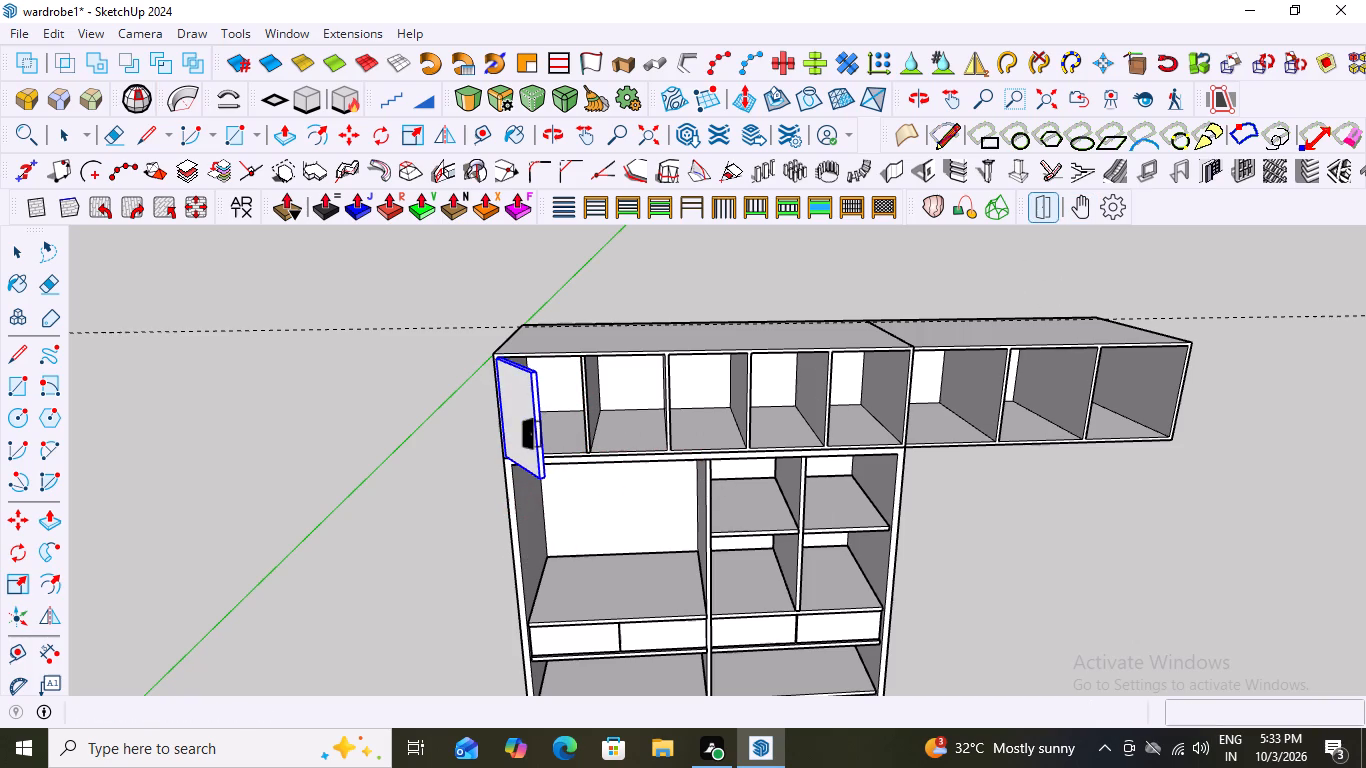
pyautogui.click(516, 418)
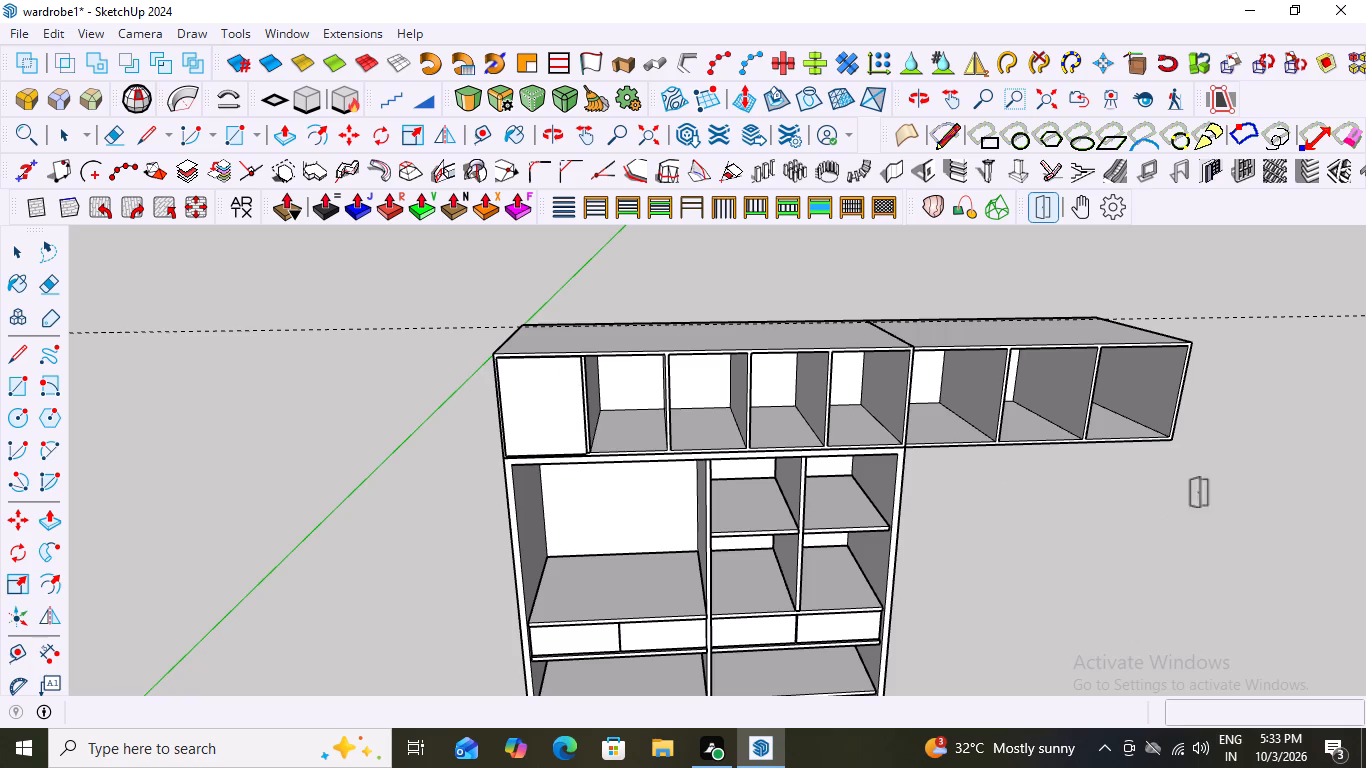
pyautogui.scroll(-8, 844, 480)
pyautogui.press('space')
pyautogui.press('Escape')
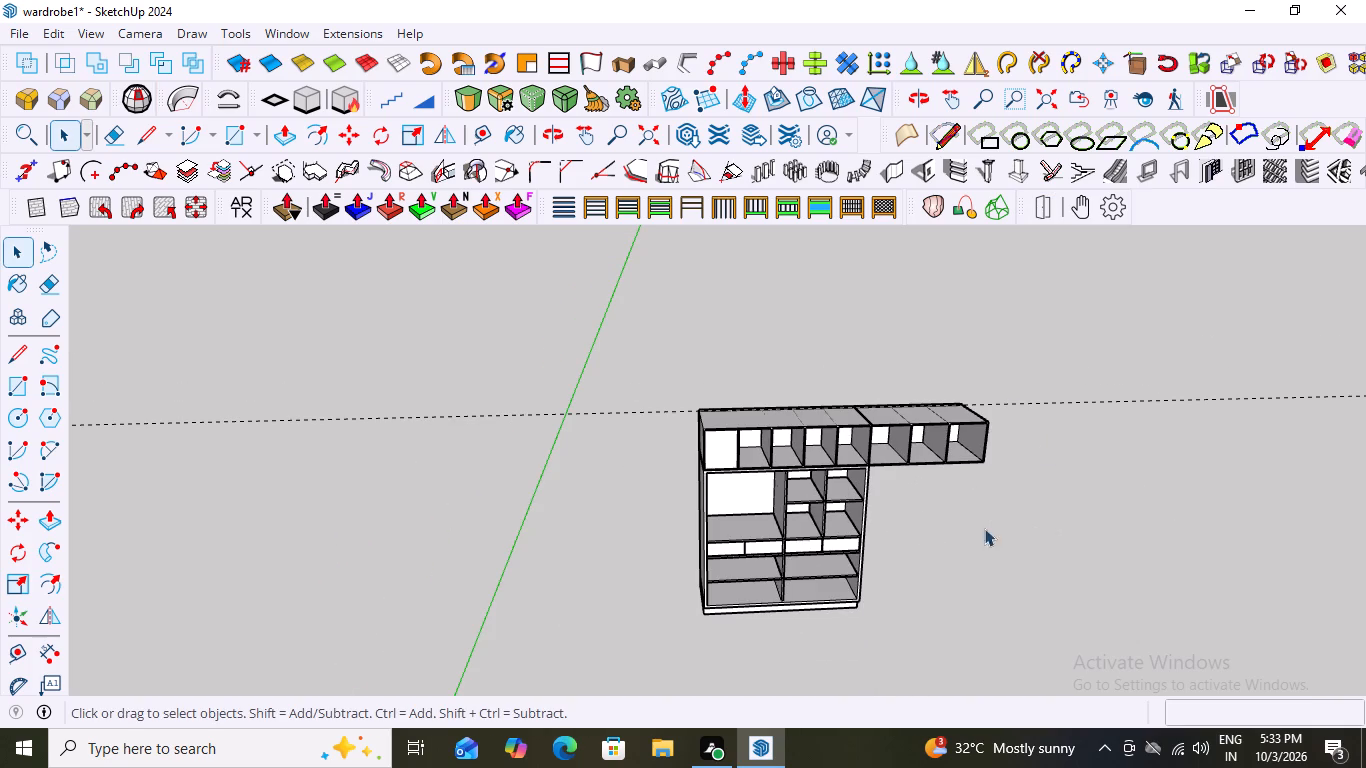
# Copy the hinged outermost shutter about 1' 5" along the loft onto the second compartment, using its lower back corner as reference.
pyautogui.scroll(11, 720, 481)
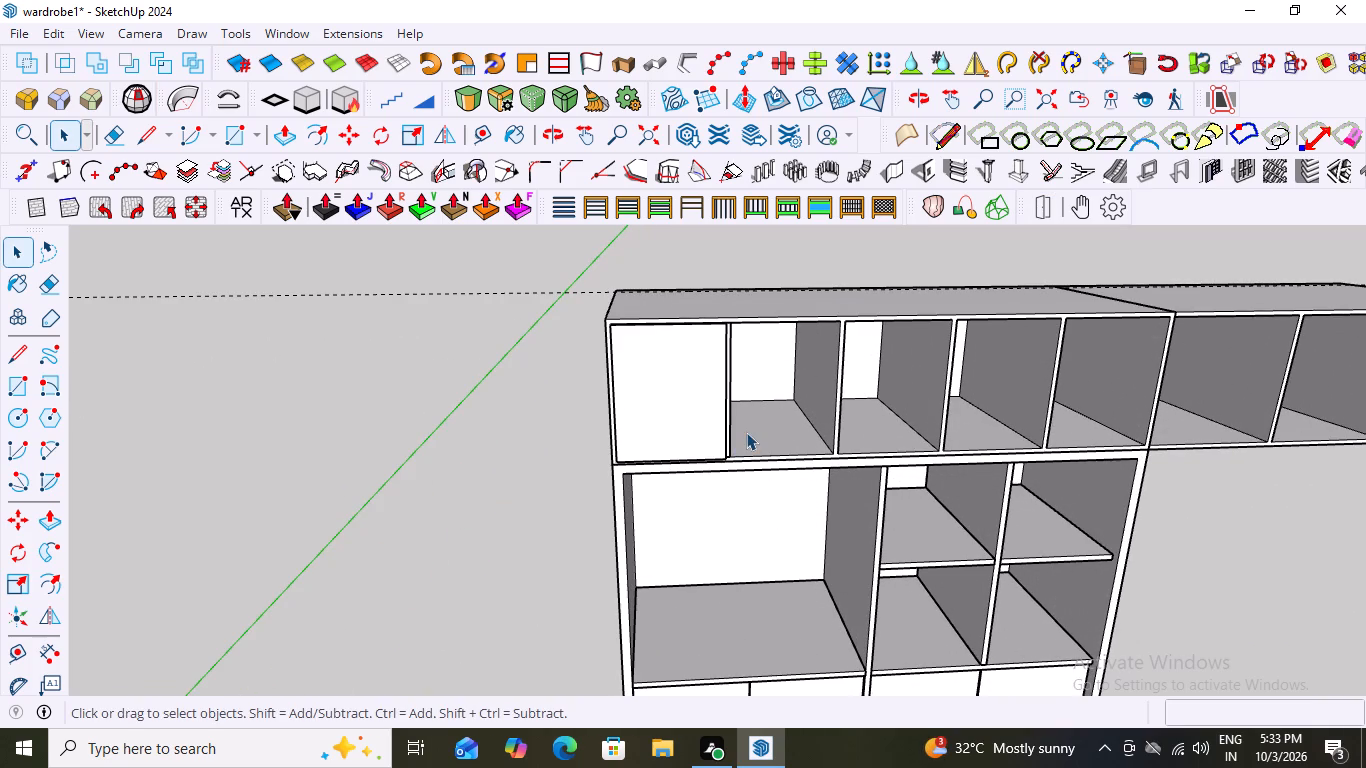
pyautogui.click(680, 399)
pyautogui.moveTo(750, 477); pyautogui.dragTo(649, 482, button='middle')
pyautogui.scroll(1, 644, 473)
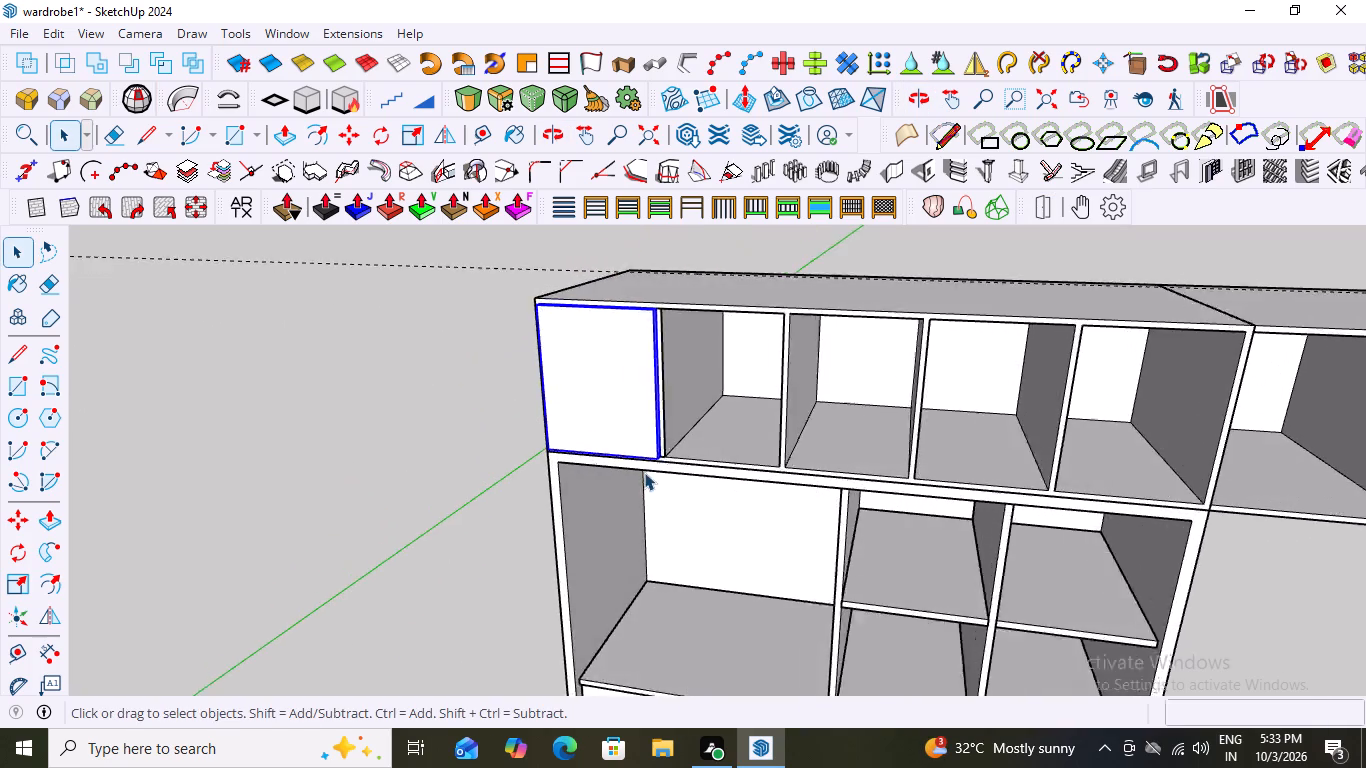
pyautogui.scroll(13, 644, 472)
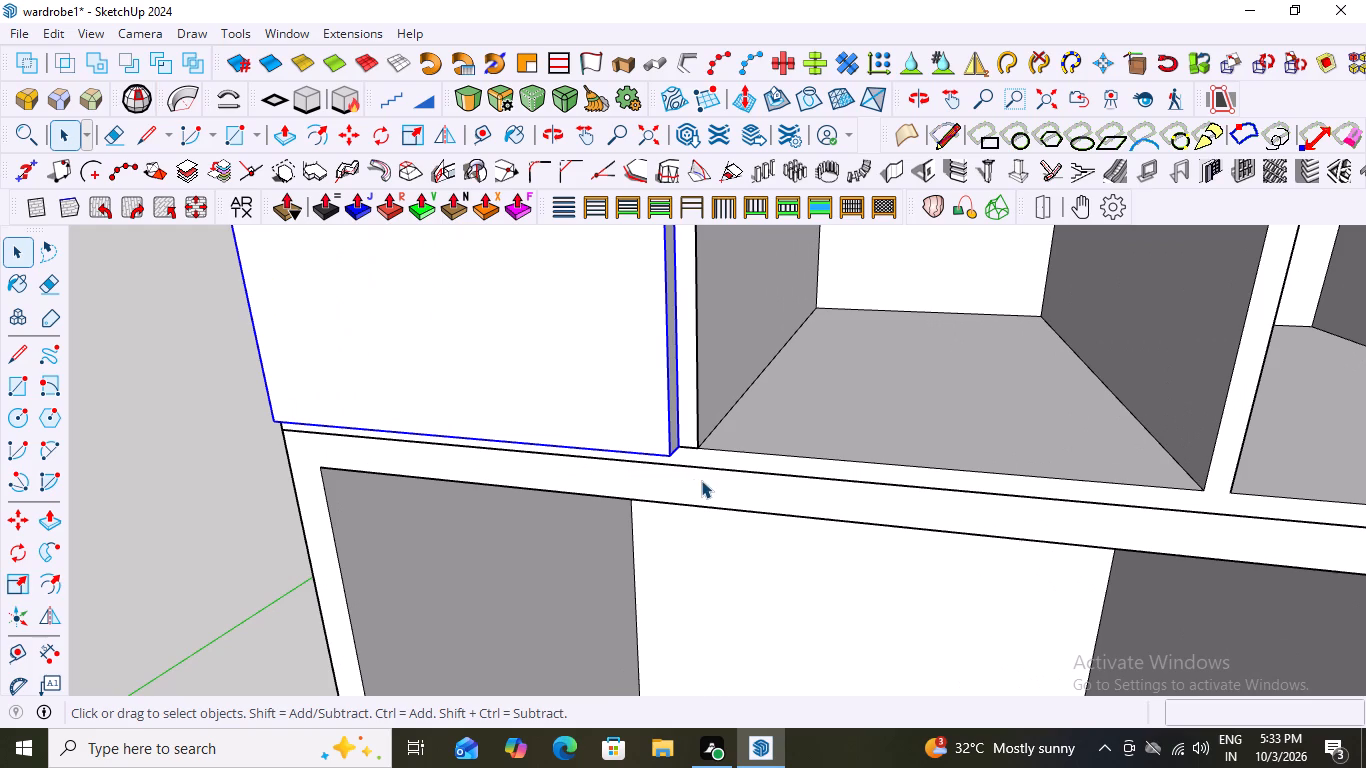
pyautogui.press('m')
pyautogui.scroll(-16, 653, 501)
pyautogui.moveTo(761, 540); pyautogui.dragTo(872, 554, button='middle')
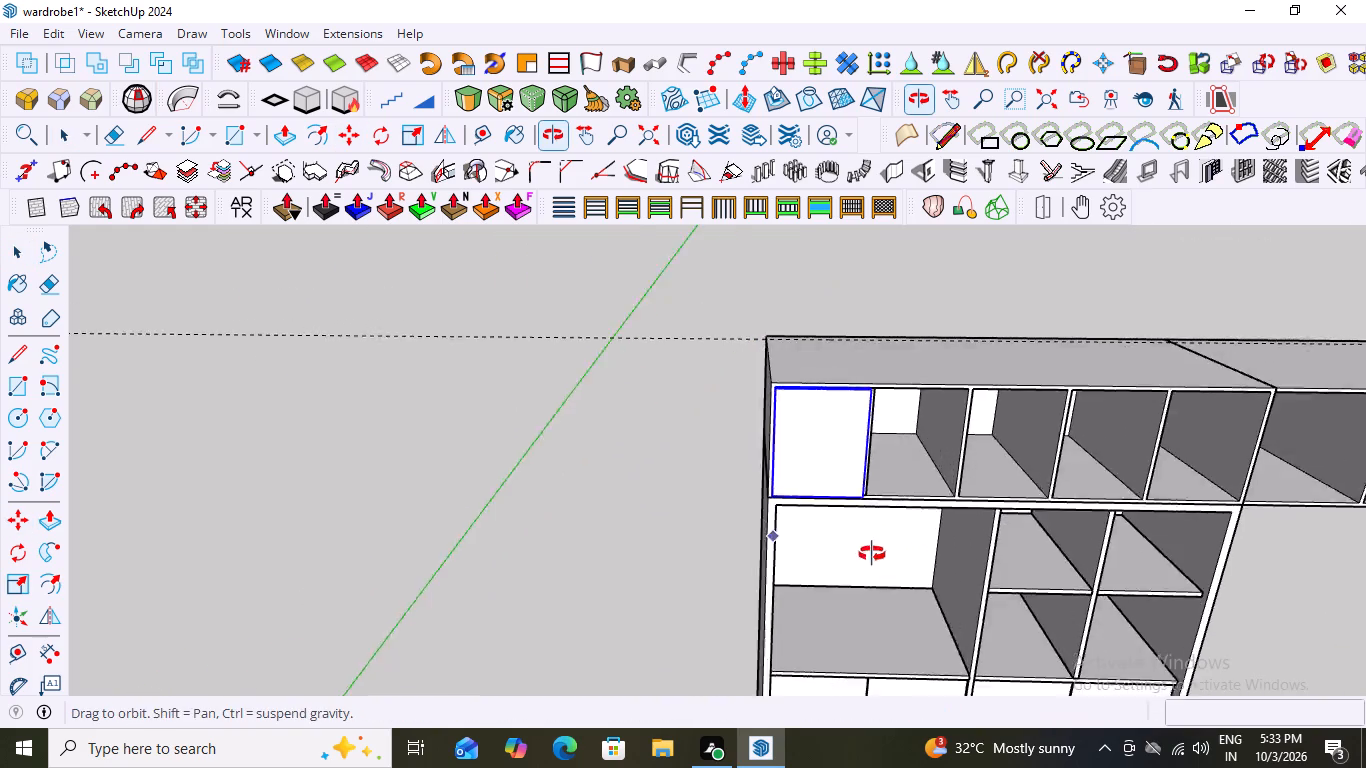
pyautogui.moveTo(872, 554); pyautogui.dragTo(917, 554, button='middle')
pyautogui.scroll(16, 779, 487)
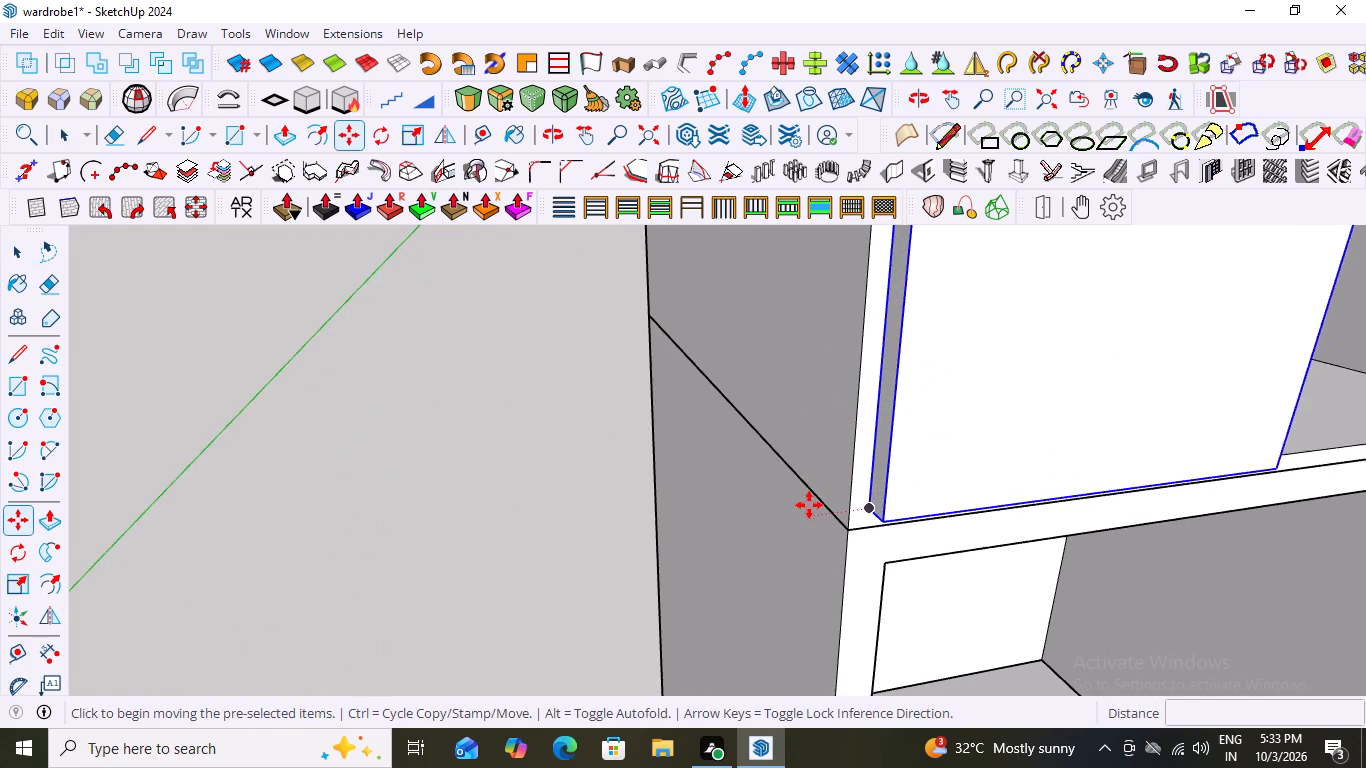
pyautogui.scroll(1, 809, 505)
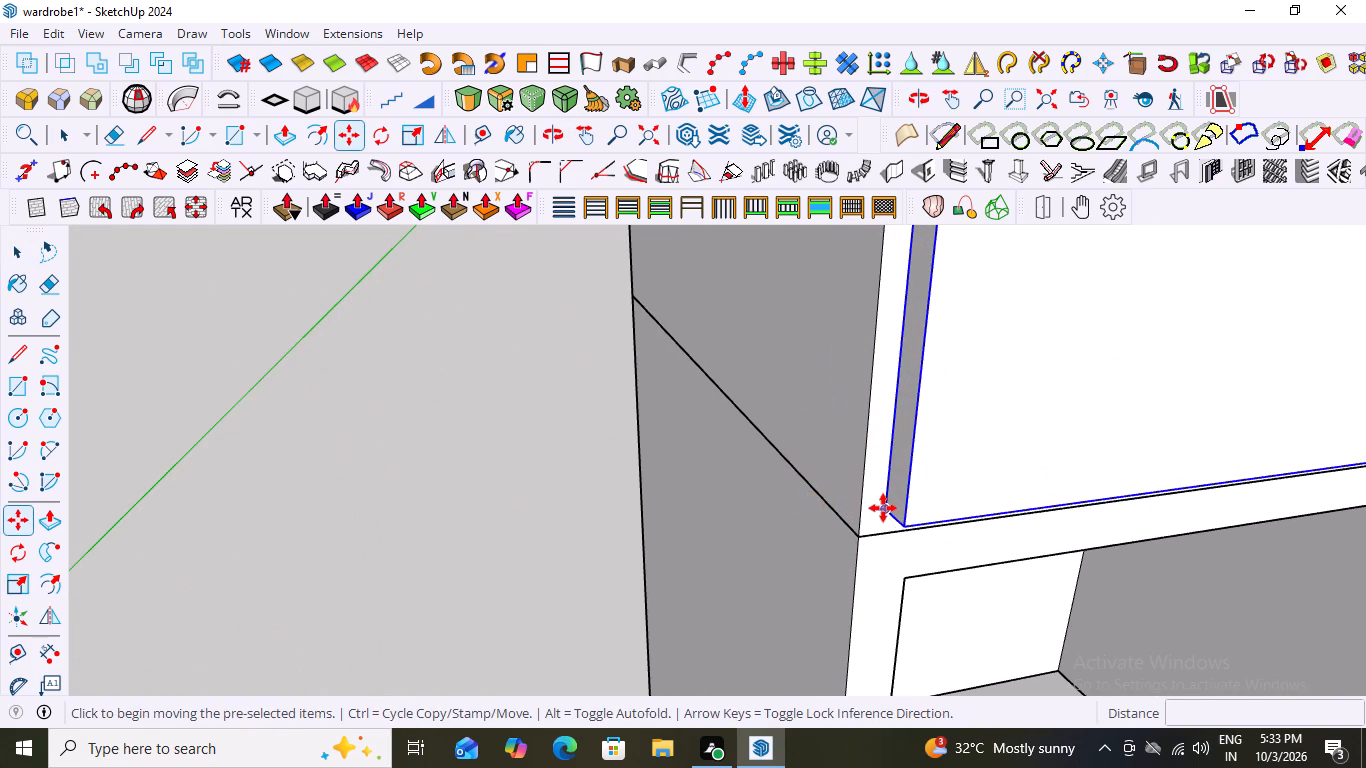
pyautogui.scroll(12, 882, 515)
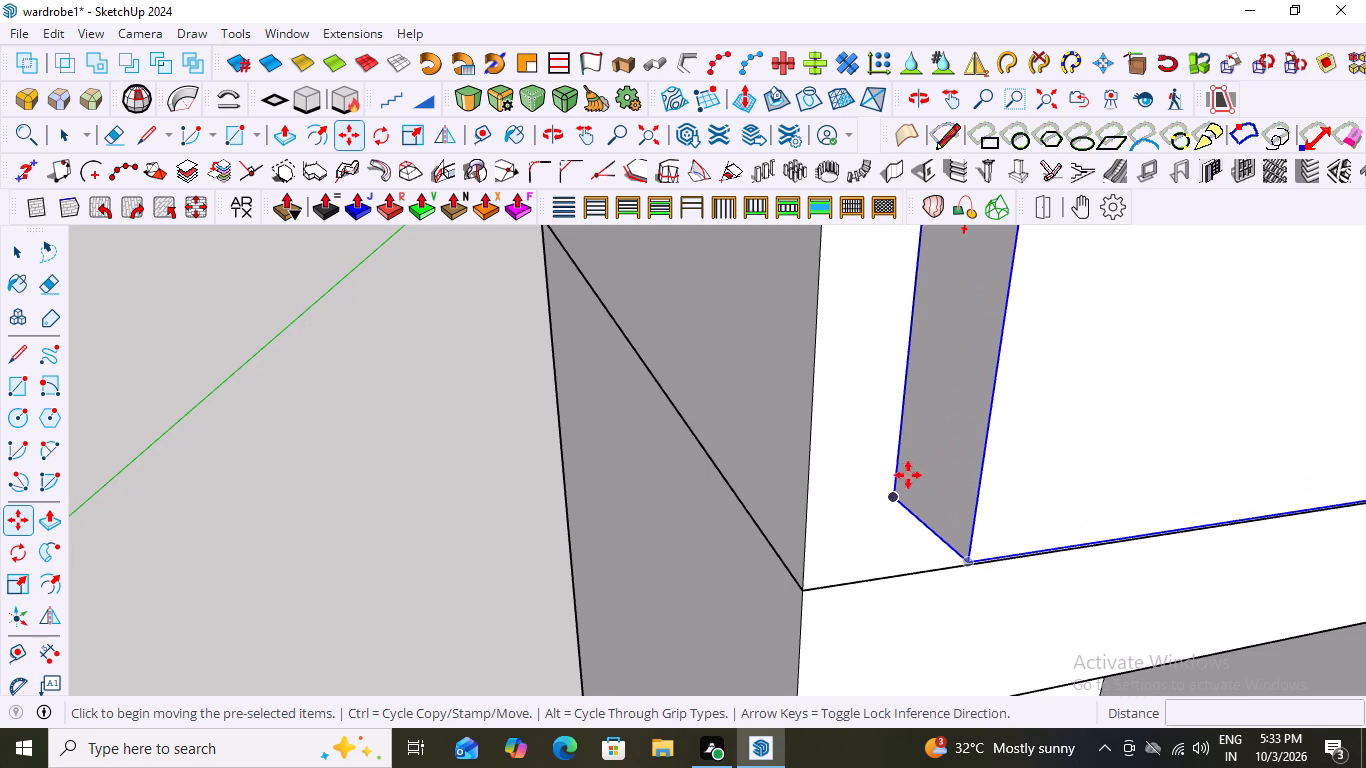
pyautogui.click(893, 497)
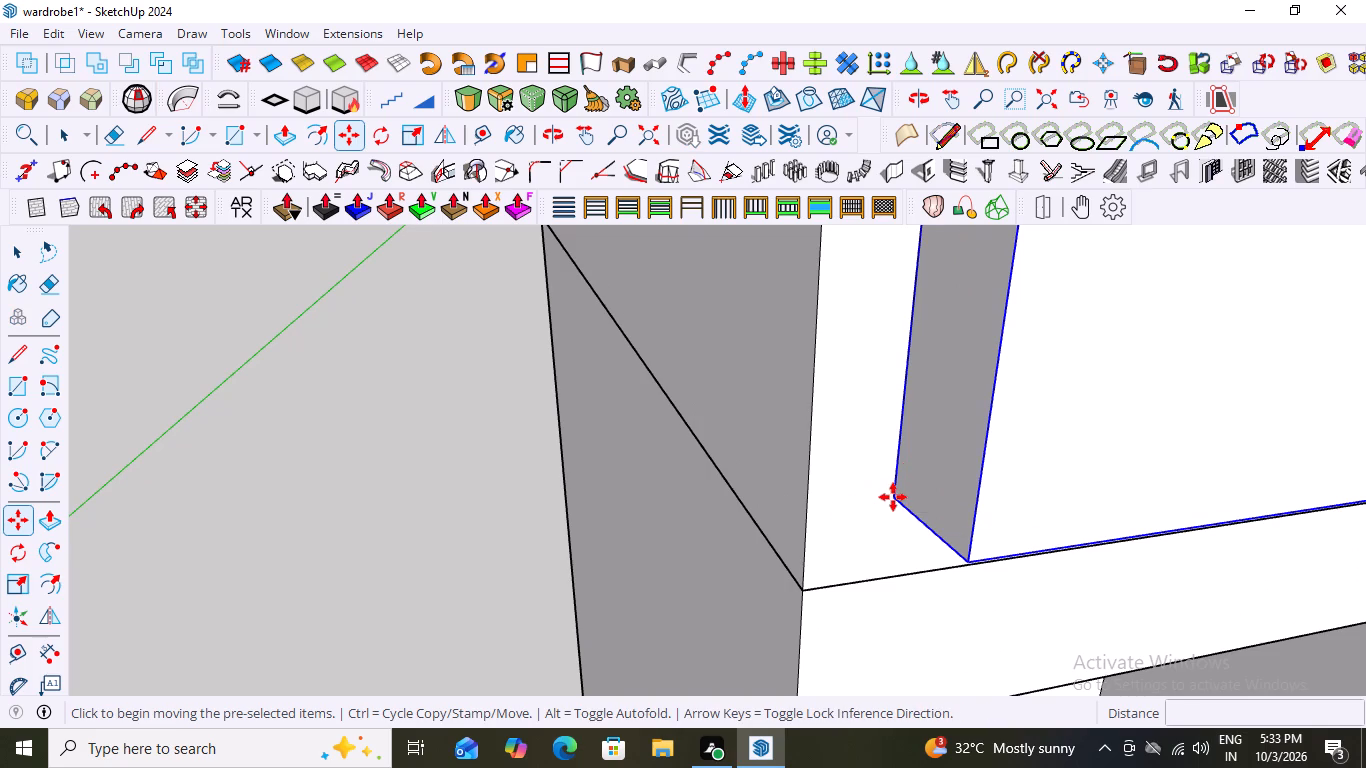
pyautogui.scroll(-18, 635, 546)
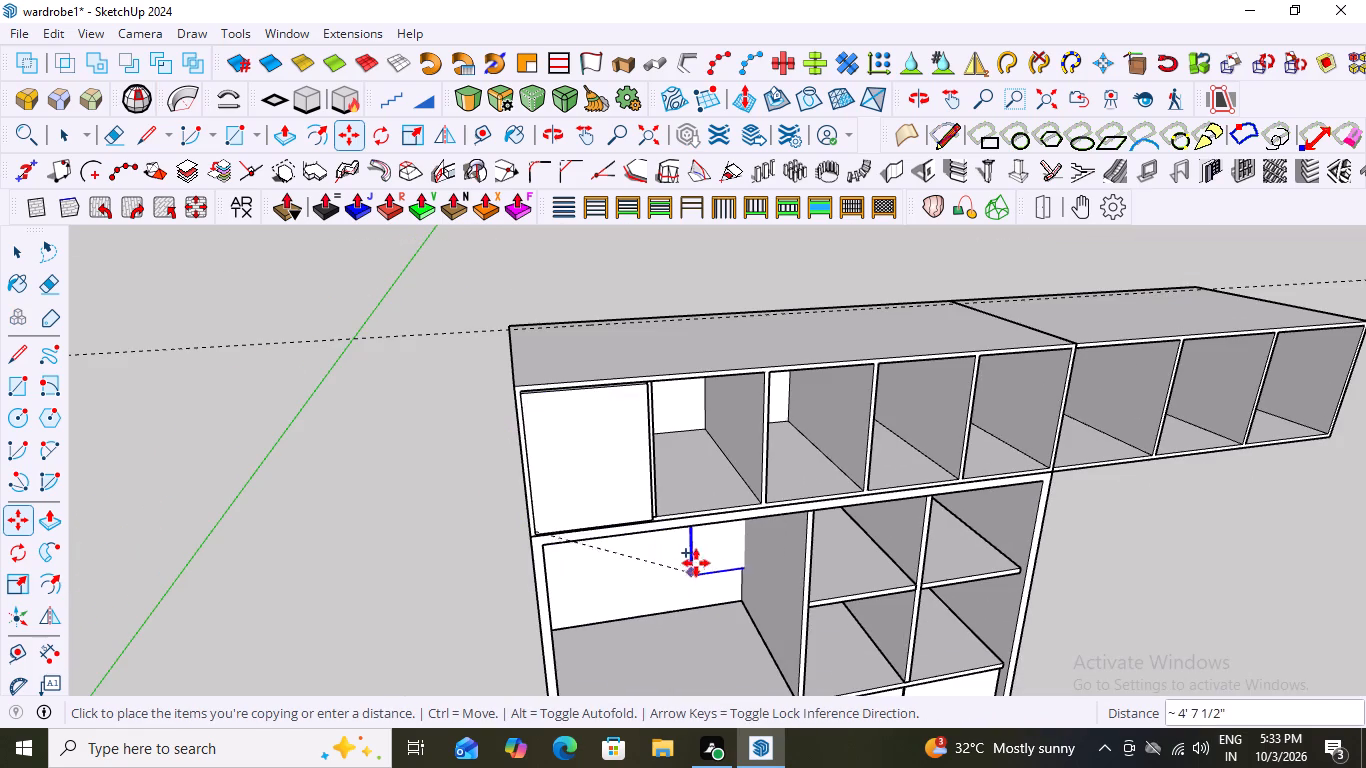
pyautogui.scroll(14, 677, 555)
pyautogui.scroll(5, 644, 459)
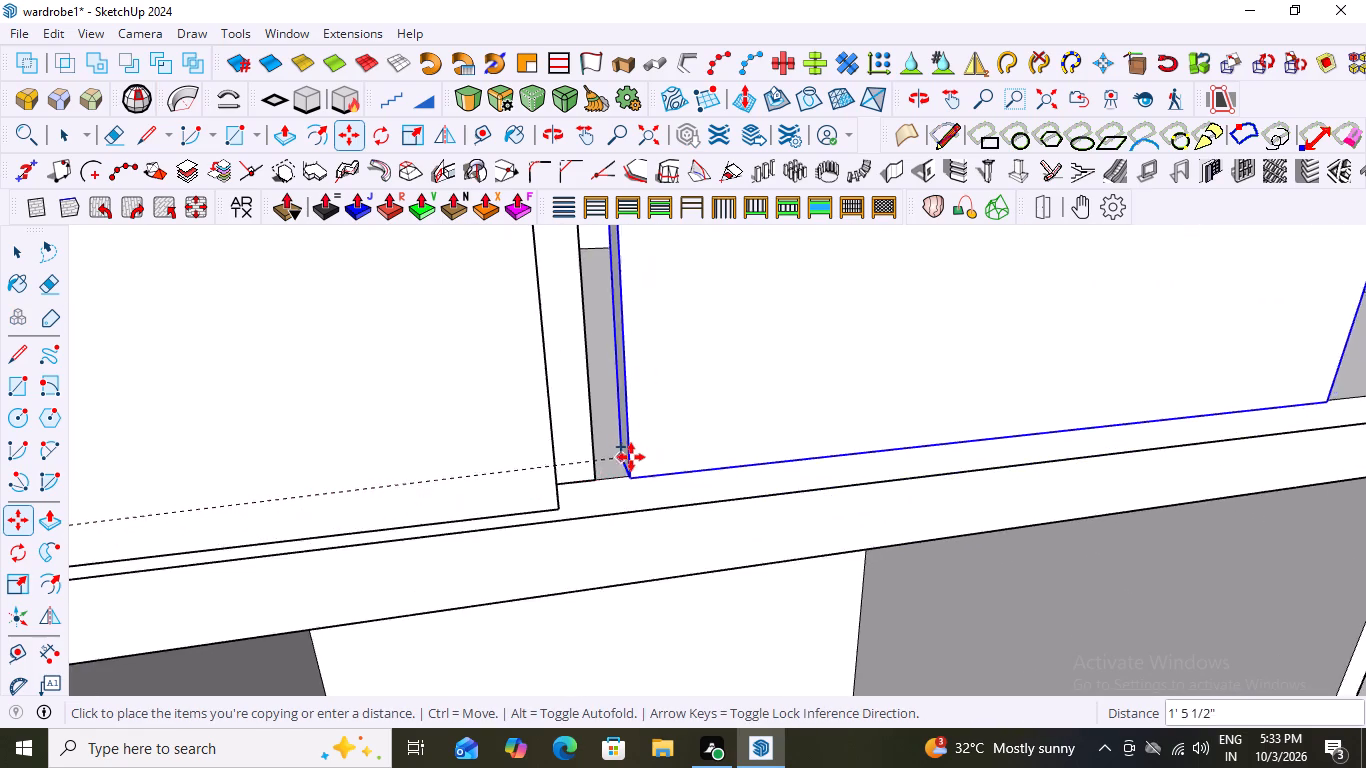
pyautogui.scroll(6, 631, 457)
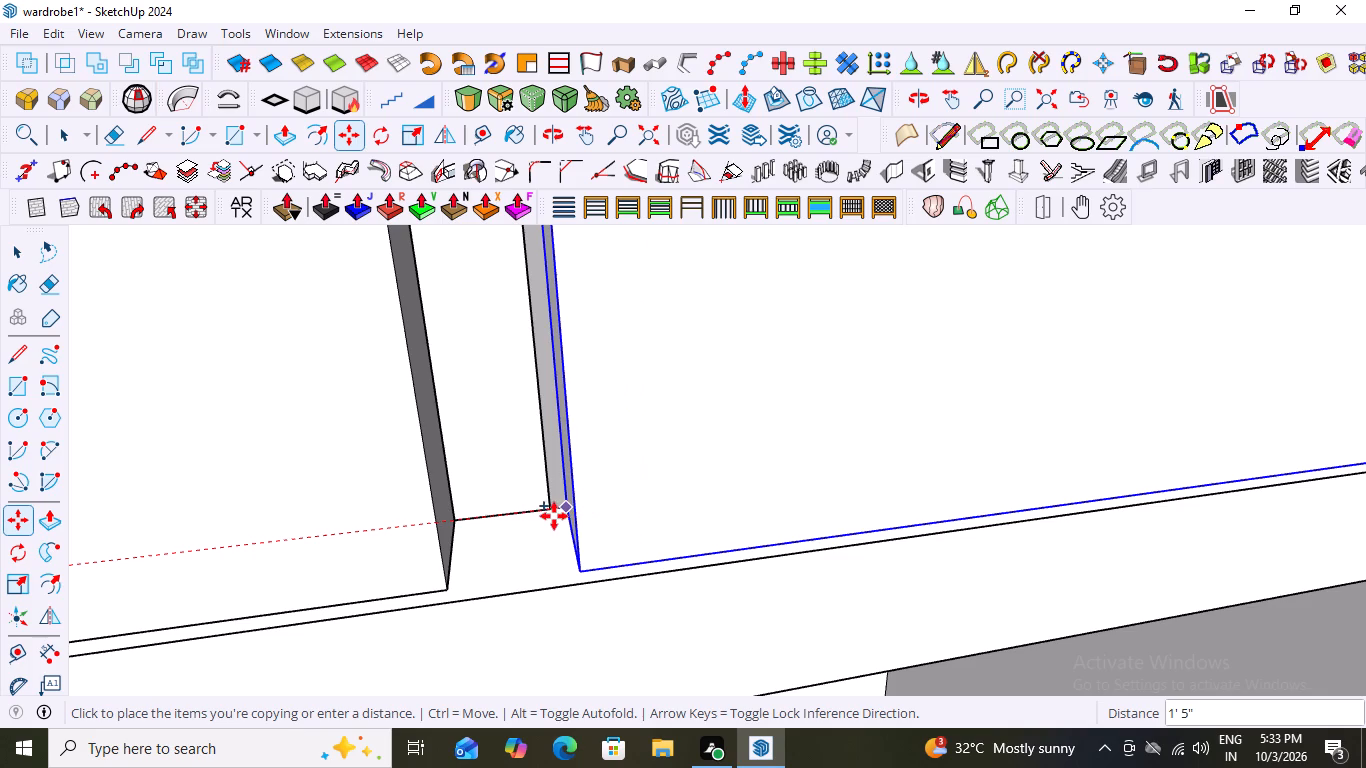
pyautogui.scroll(13, 548, 511)
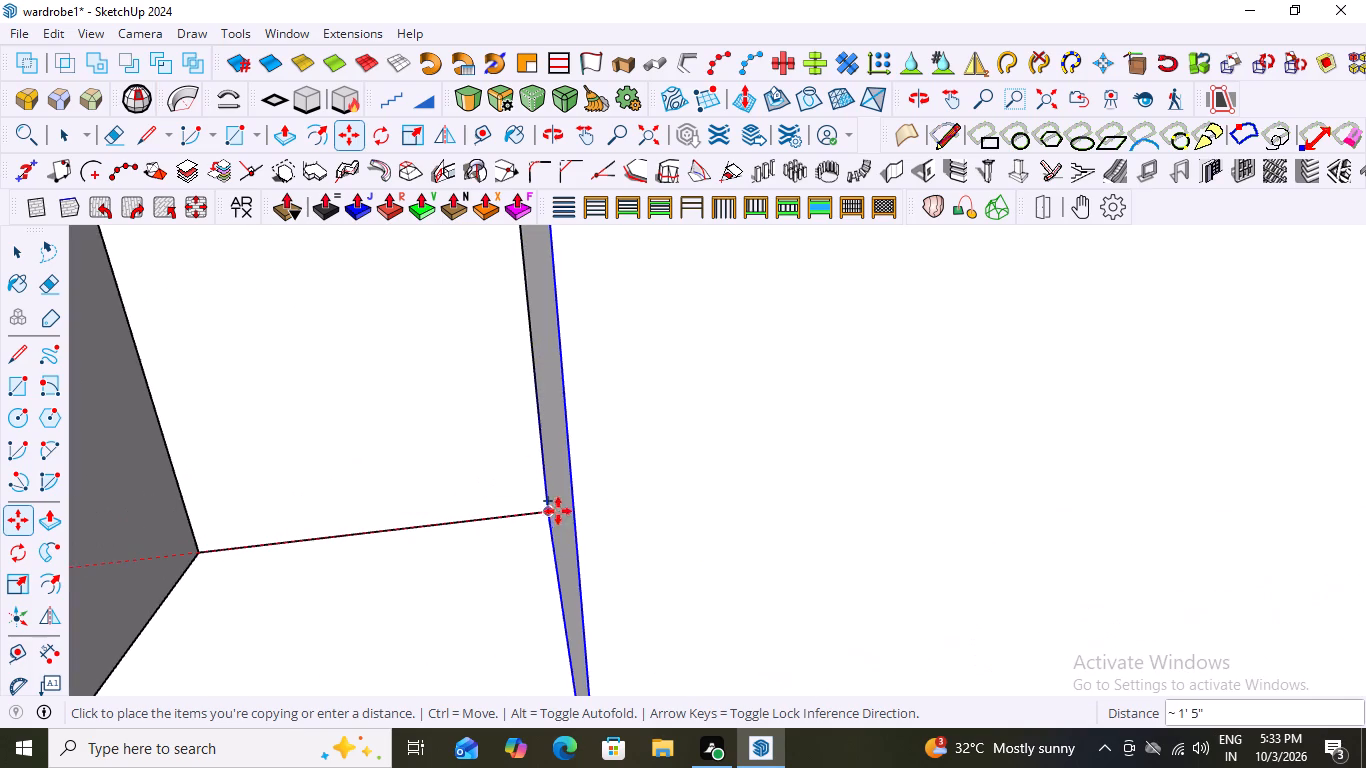
pyautogui.click(553, 515)
pyautogui.scroll(-14, 498, 476)
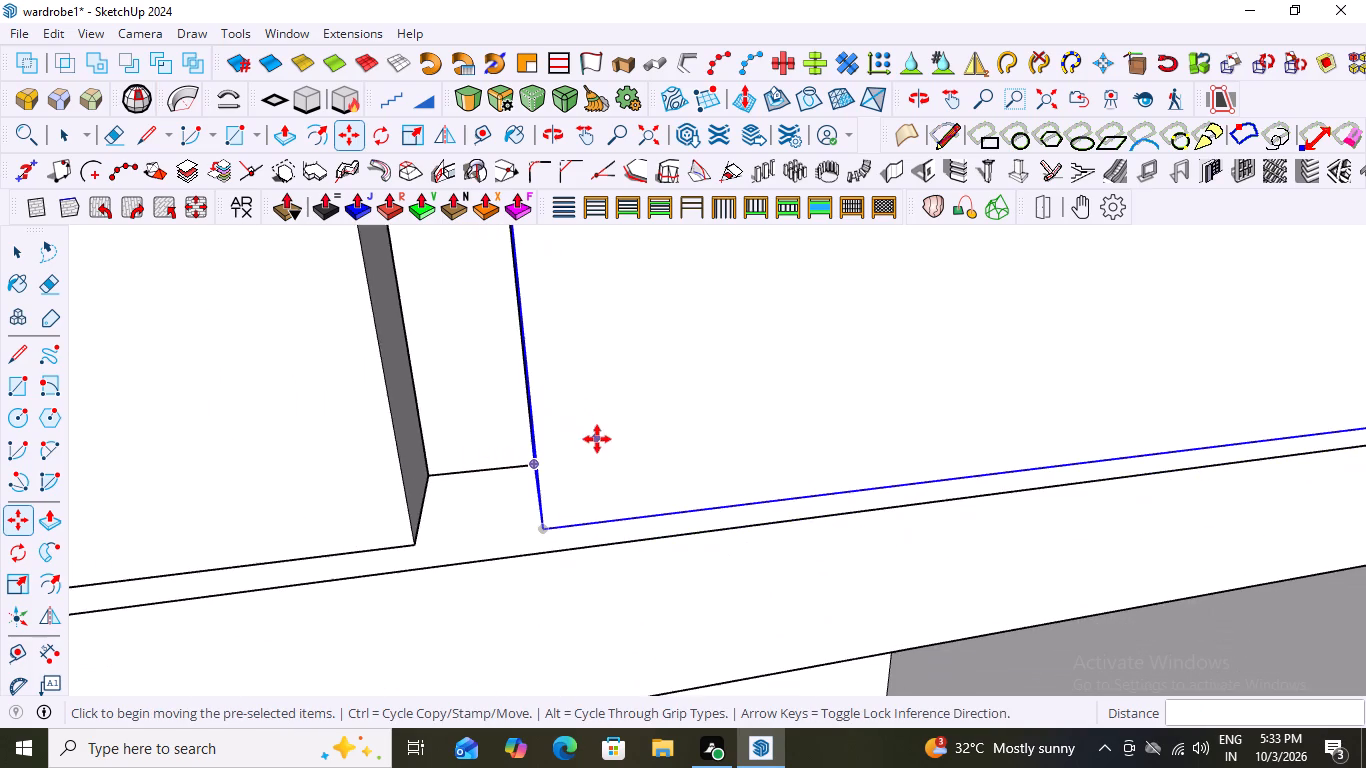
pyautogui.scroll(-3, 602, 446)
pyautogui.scroll(-2, 727, 510)
pyautogui.scroll(-3, 985, 696)
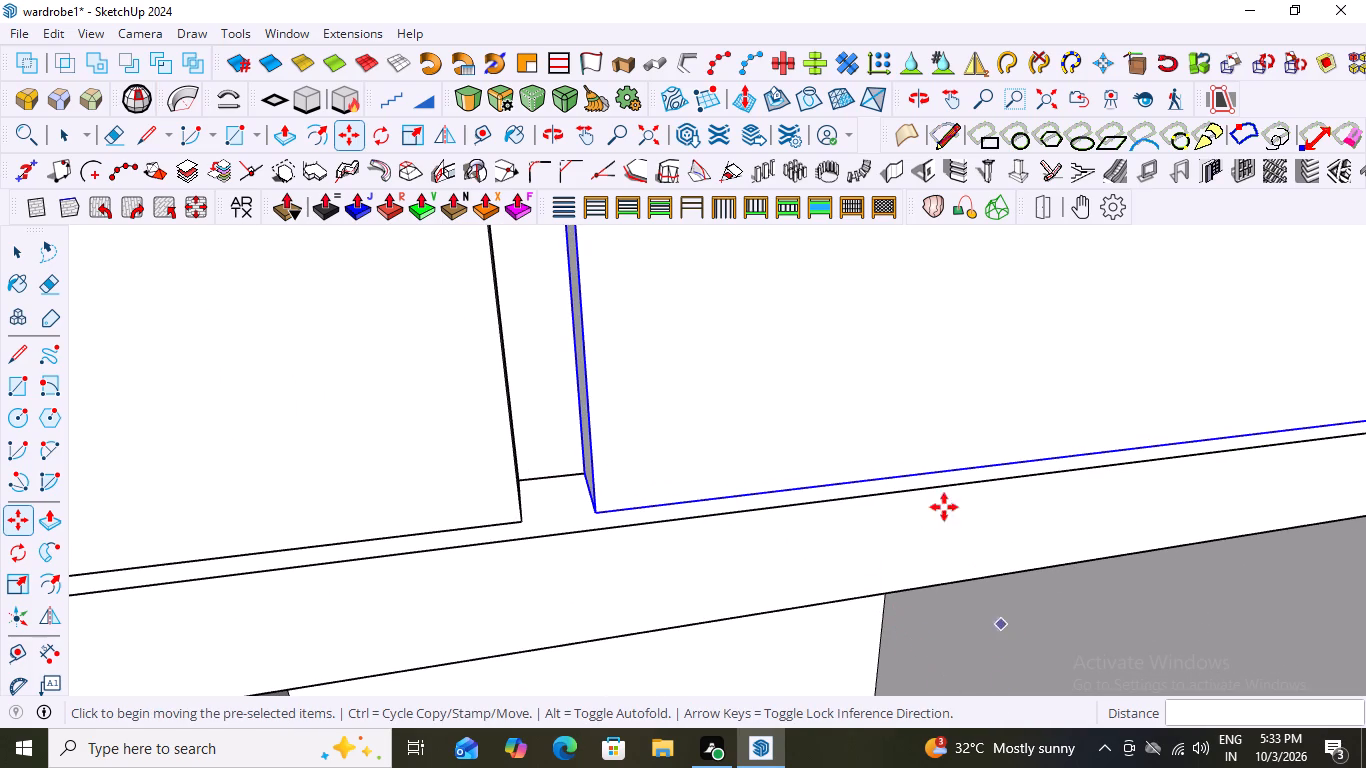
pyautogui.scroll(-9, 944, 507)
pyautogui.press('space')
# Examine the copied shutter's gap to the outermost shutter and its lower inner corner against the next partition.
pyautogui.moveTo(953, 495); pyautogui.dragTo(1042, 590, button='middle')
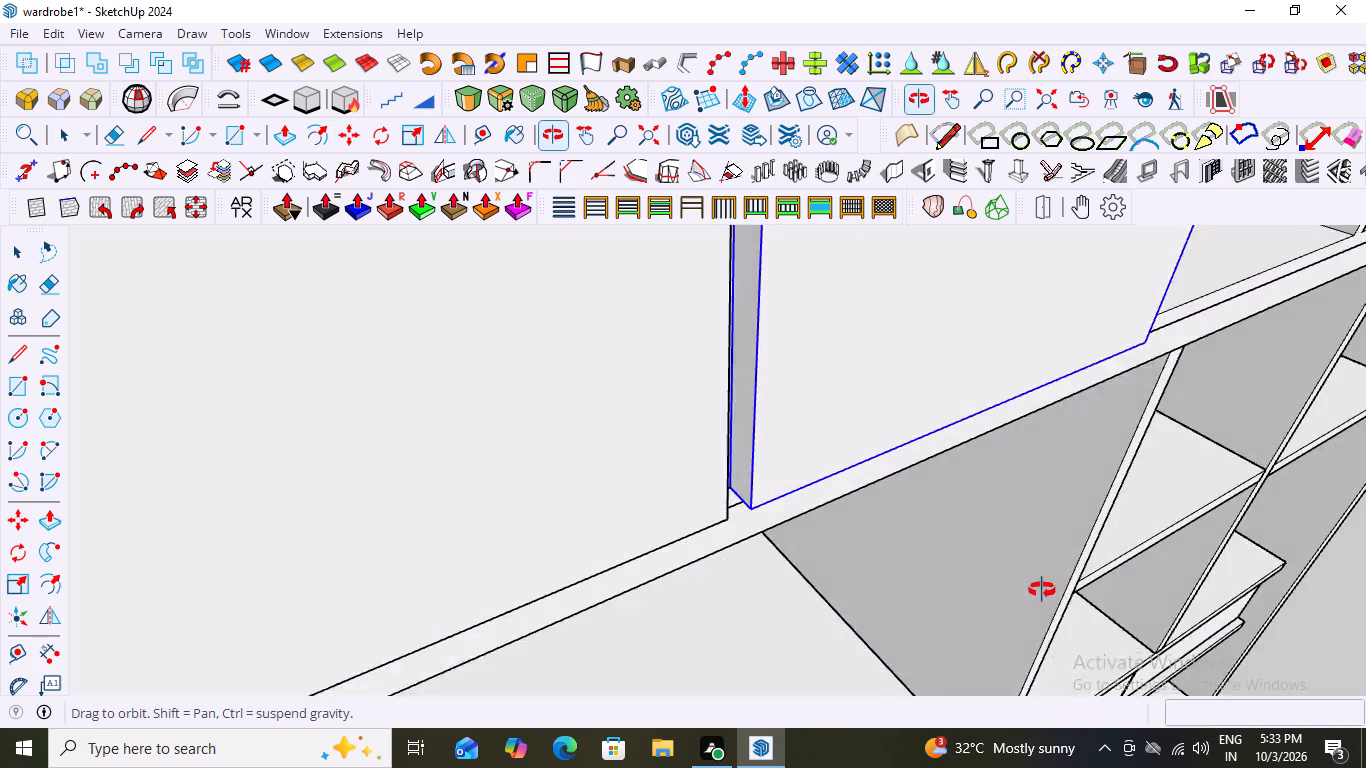
pyautogui.moveTo(1042, 590); pyautogui.dragTo(854, 165, button='middle')
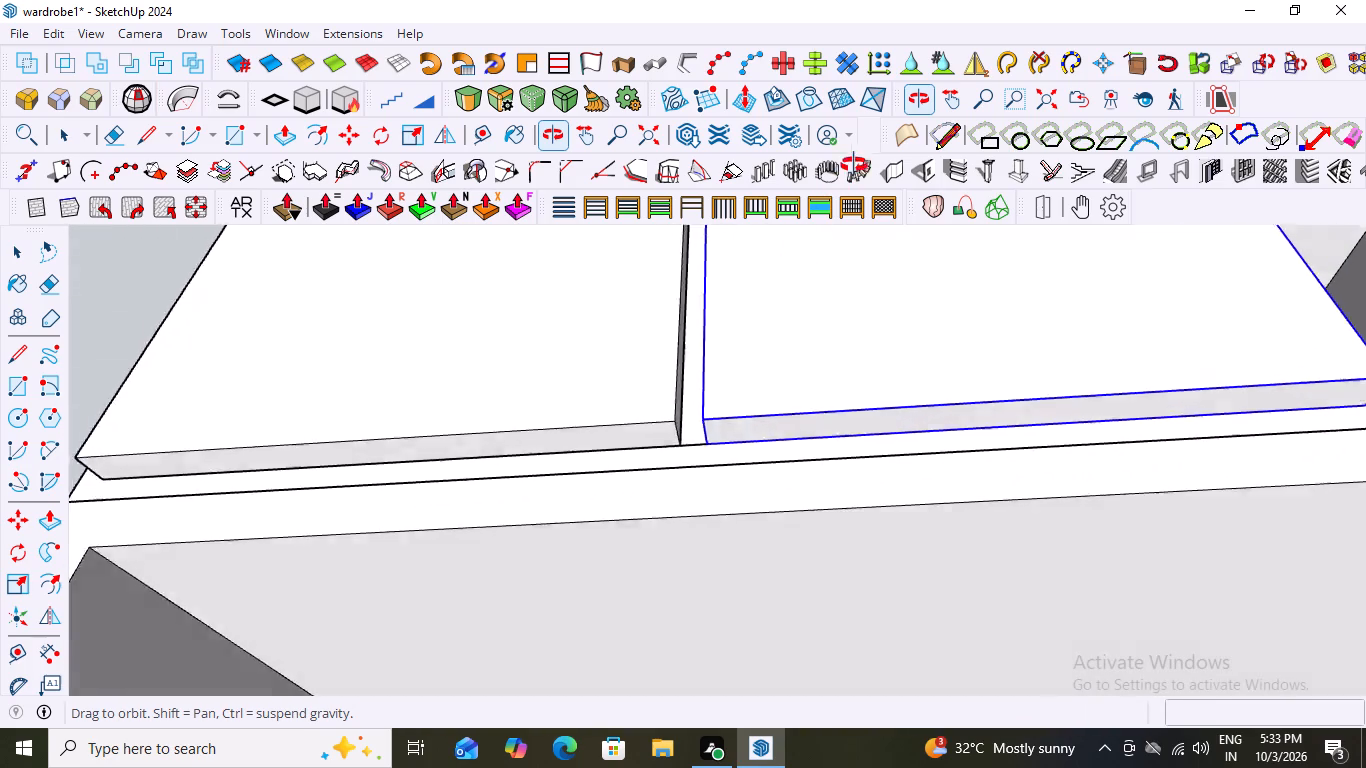
pyautogui.moveTo(854, 165); pyautogui.dragTo(719, 494, button='middle')
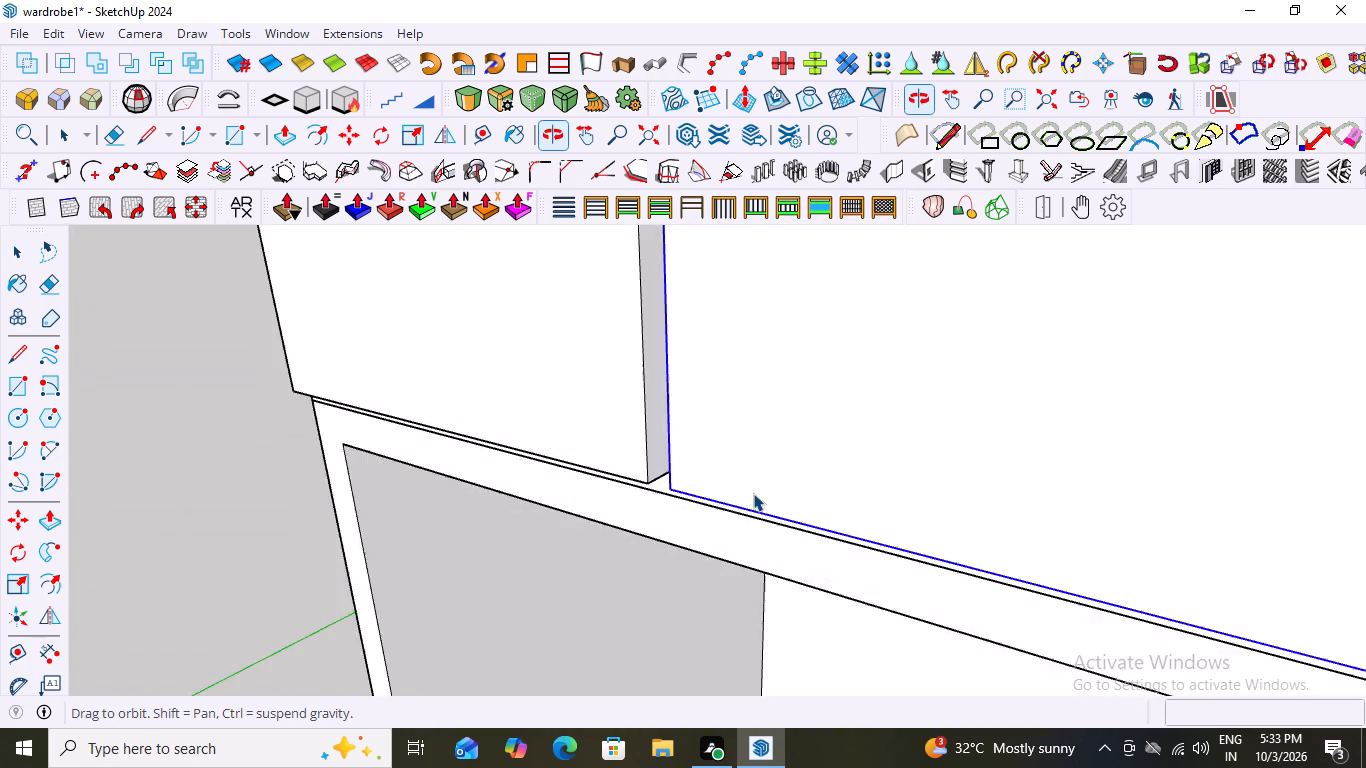
pyautogui.scroll(-10, 781, 476)
pyautogui.moveTo(918, 510); pyautogui.dragTo(819, 539, button='middle')
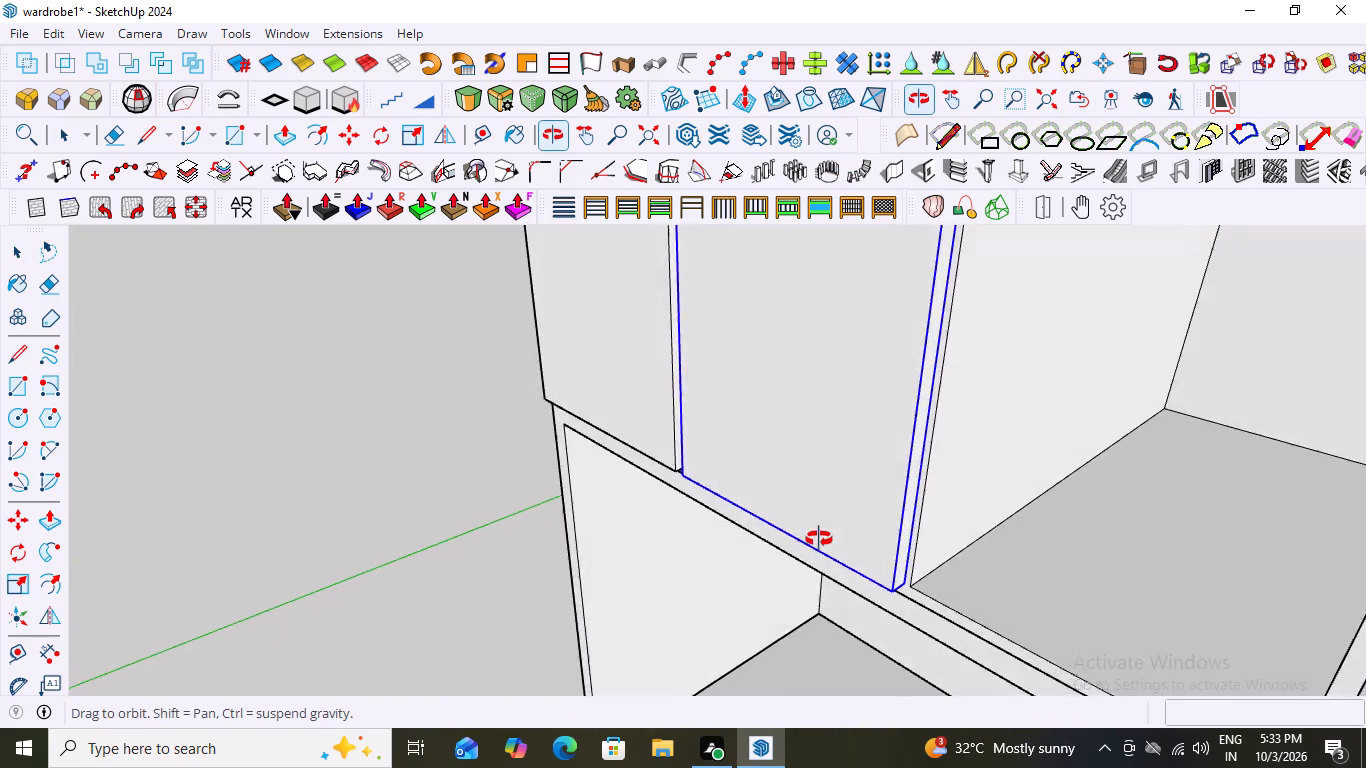
pyautogui.moveTo(819, 539); pyautogui.dragTo(976, 488, button='middle')
pyautogui.scroll(-3, 946, 499)
pyautogui.scroll(7, 1074, 517)
pyautogui.scroll(-3, 929, 485)
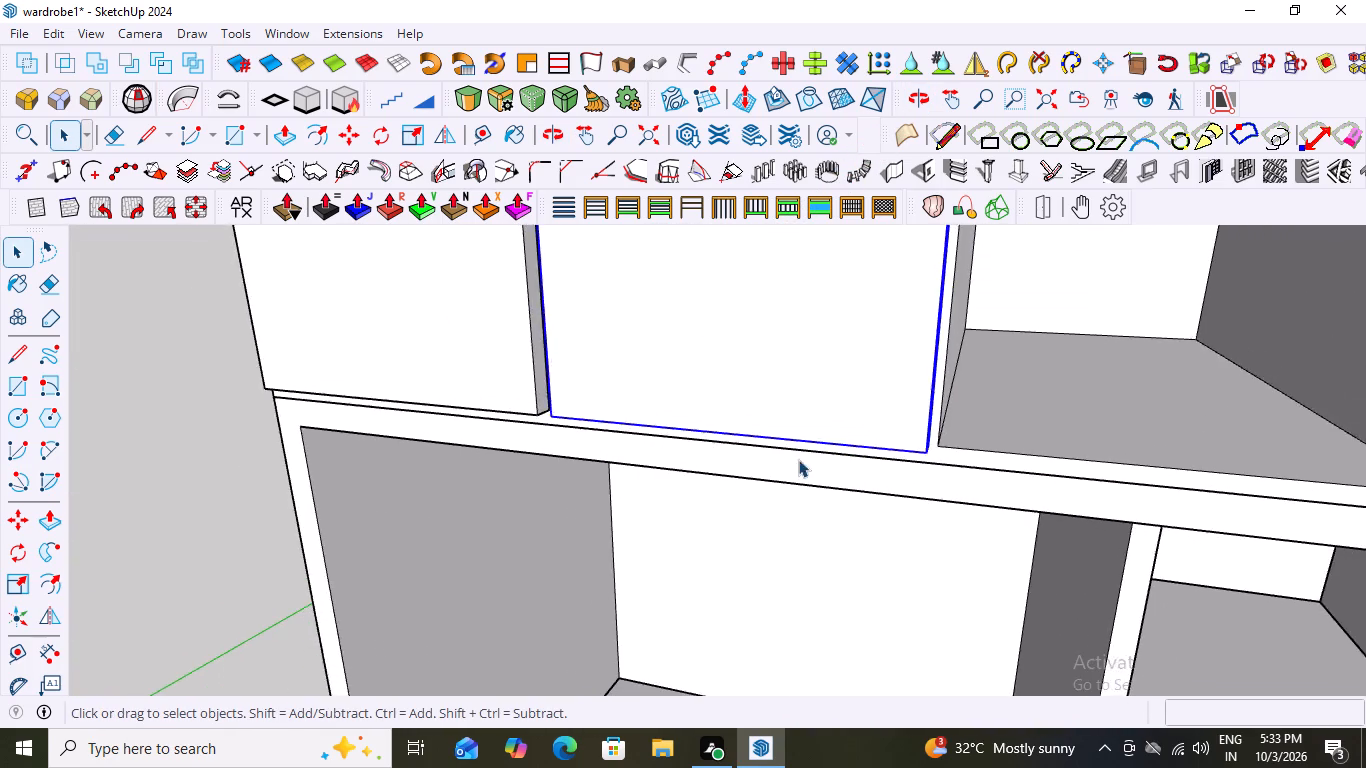
pyautogui.scroll(-12, 798, 459)
pyautogui.moveTo(913, 491); pyautogui.dragTo(834, 522, button='middle')
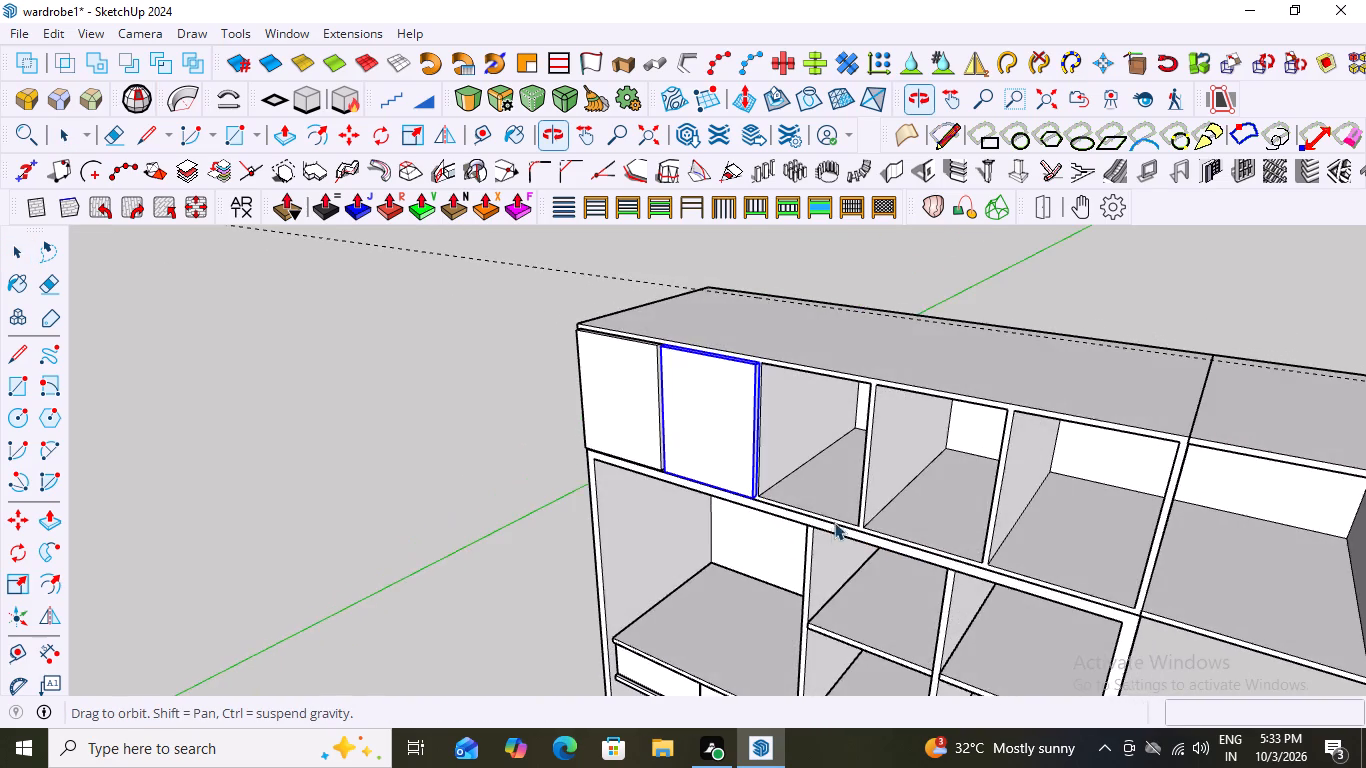
pyautogui.moveTo(834, 522); pyautogui.dragTo(833, 521, button='middle')
pyautogui.scroll(9, 774, 528)
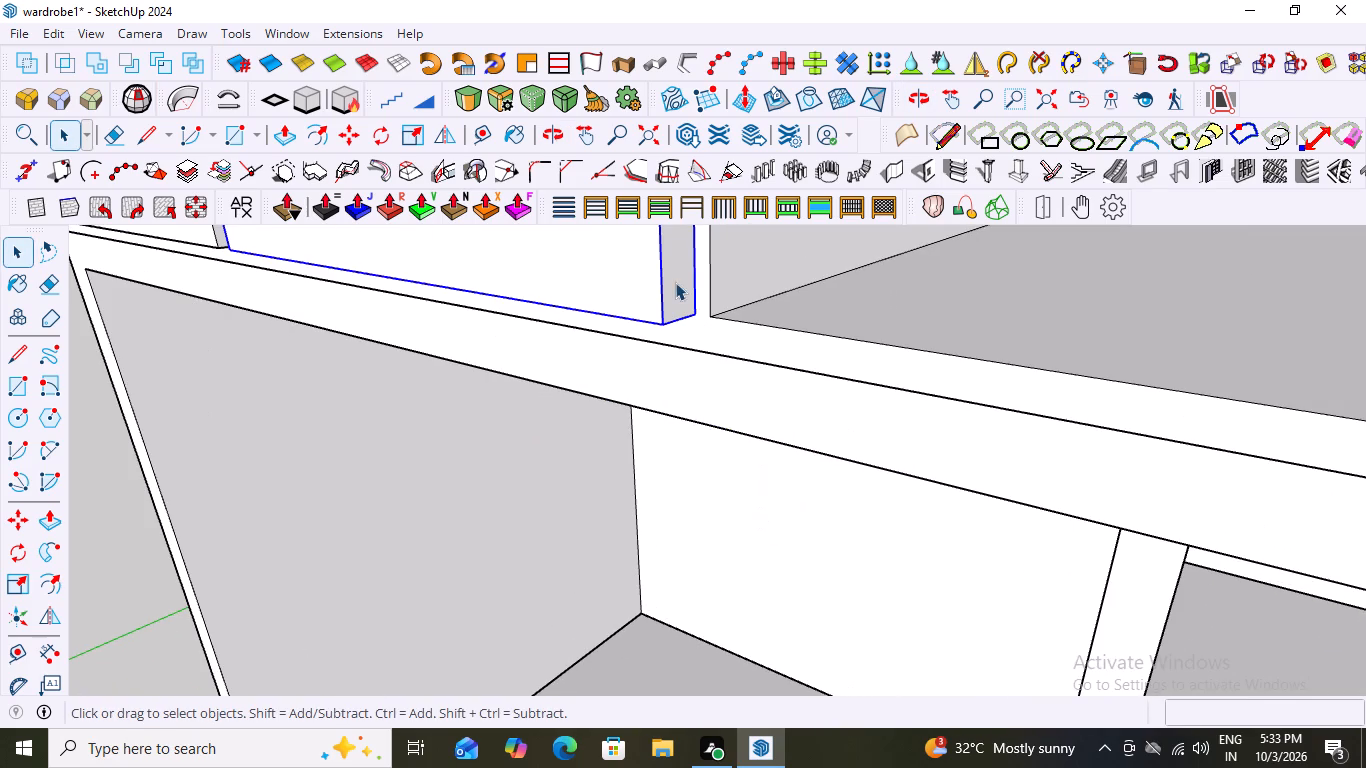
pyautogui.scroll(15, 670, 277)
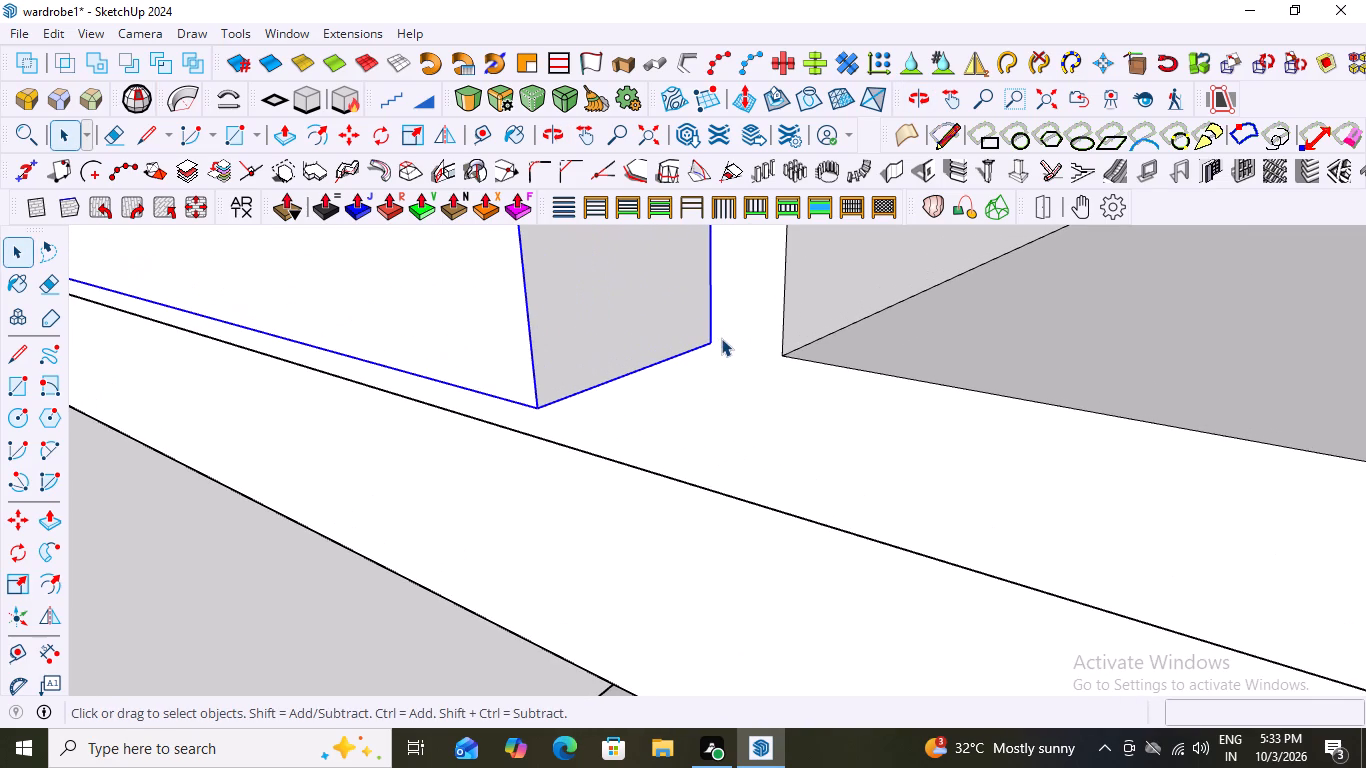
# Copy the second compartment's shutter about 1' 4" along the loft onto the third compartment, using its lower back corner as reference.
pyautogui.press('m')
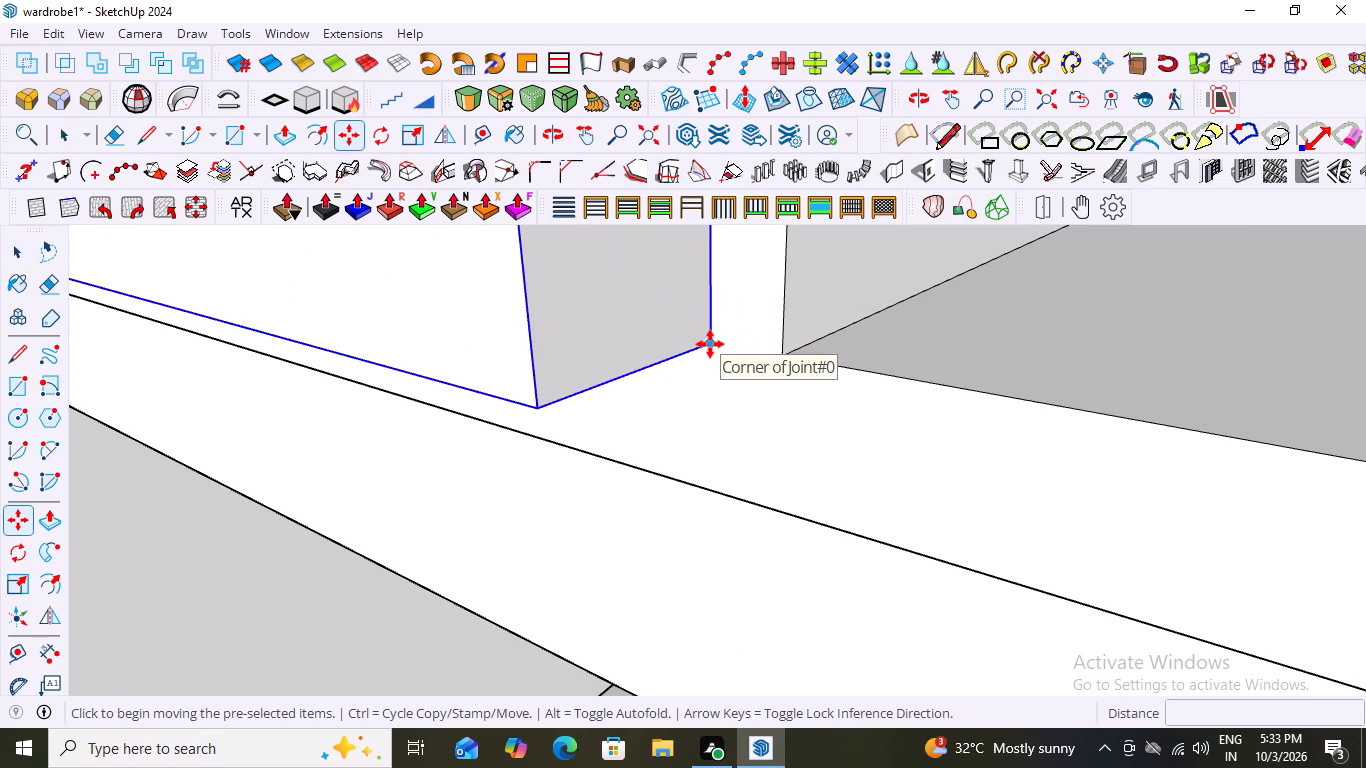
pyautogui.click(710, 344)
pyautogui.scroll(-10, 811, 386)
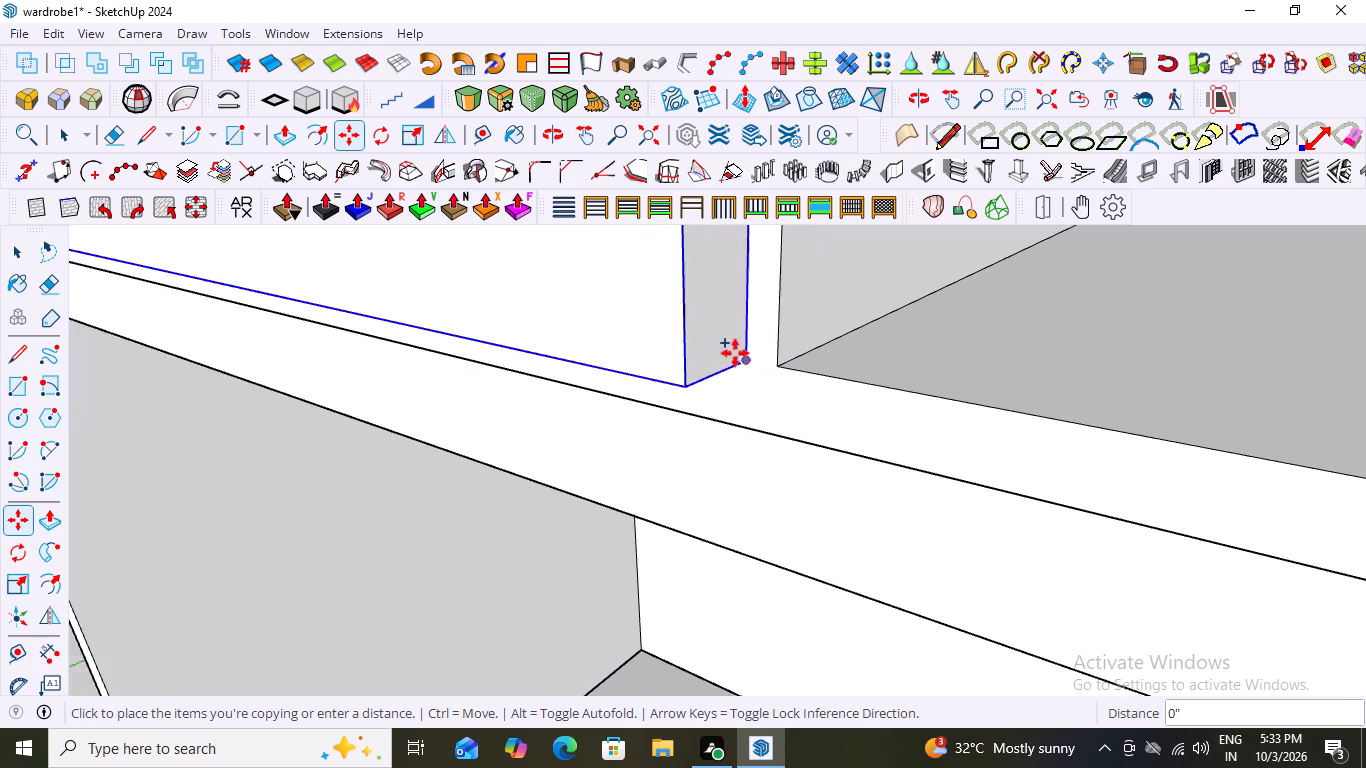
pyautogui.scroll(-19, 735, 353)
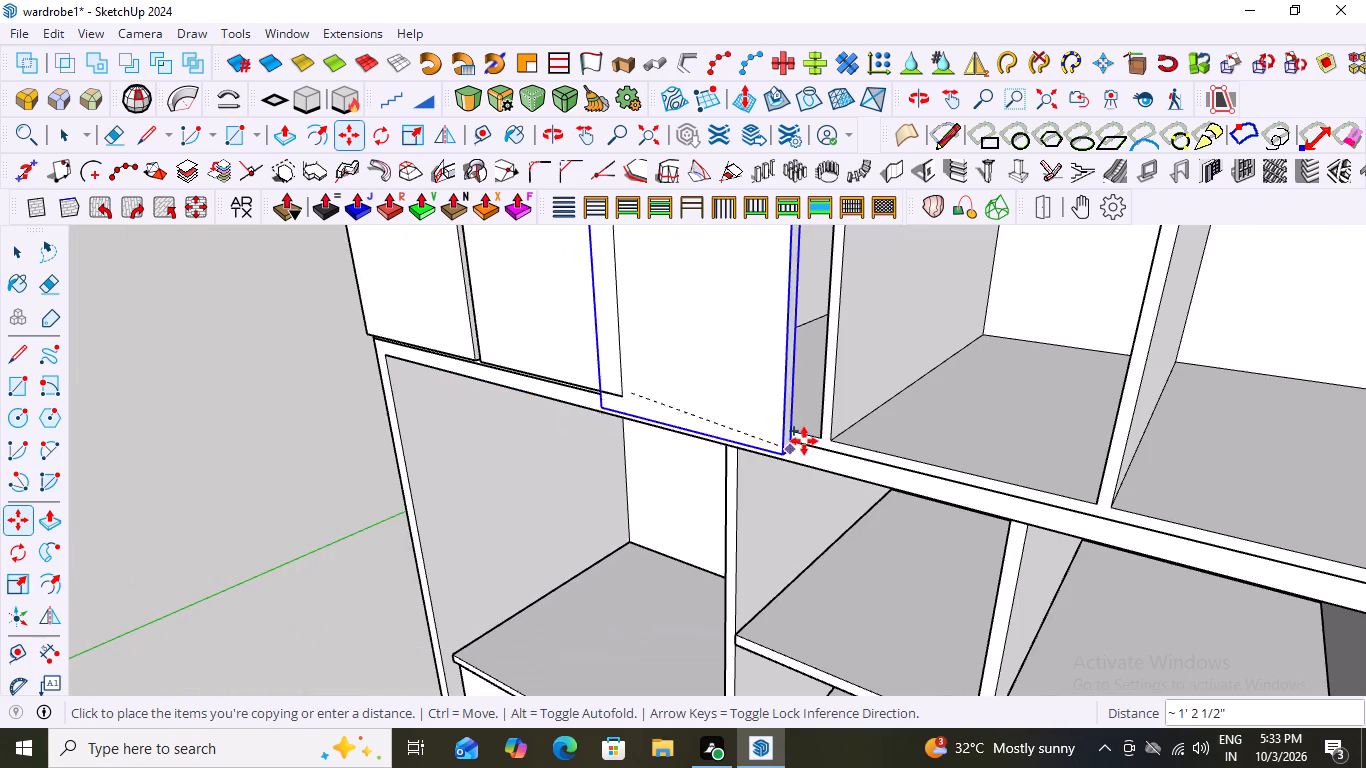
pyautogui.scroll(16, 807, 441)
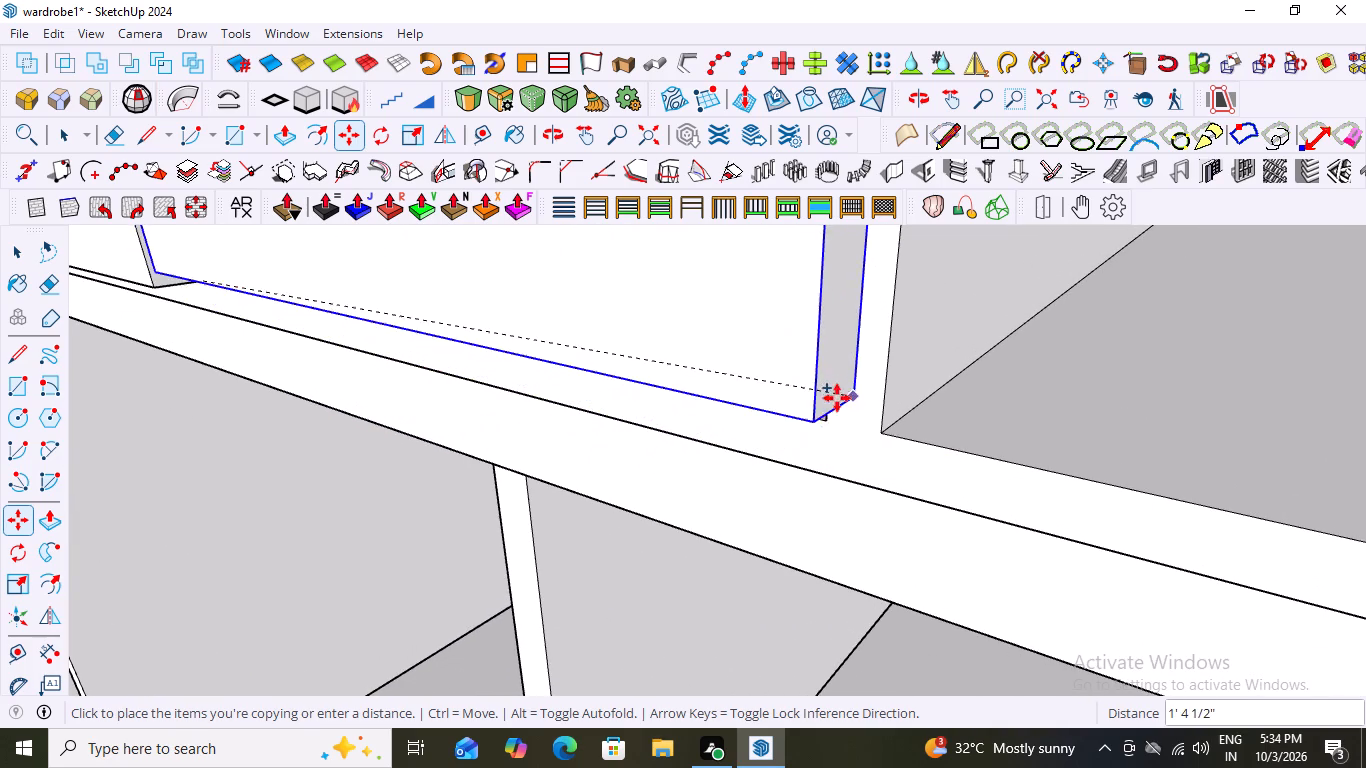
pyautogui.click(825, 423)
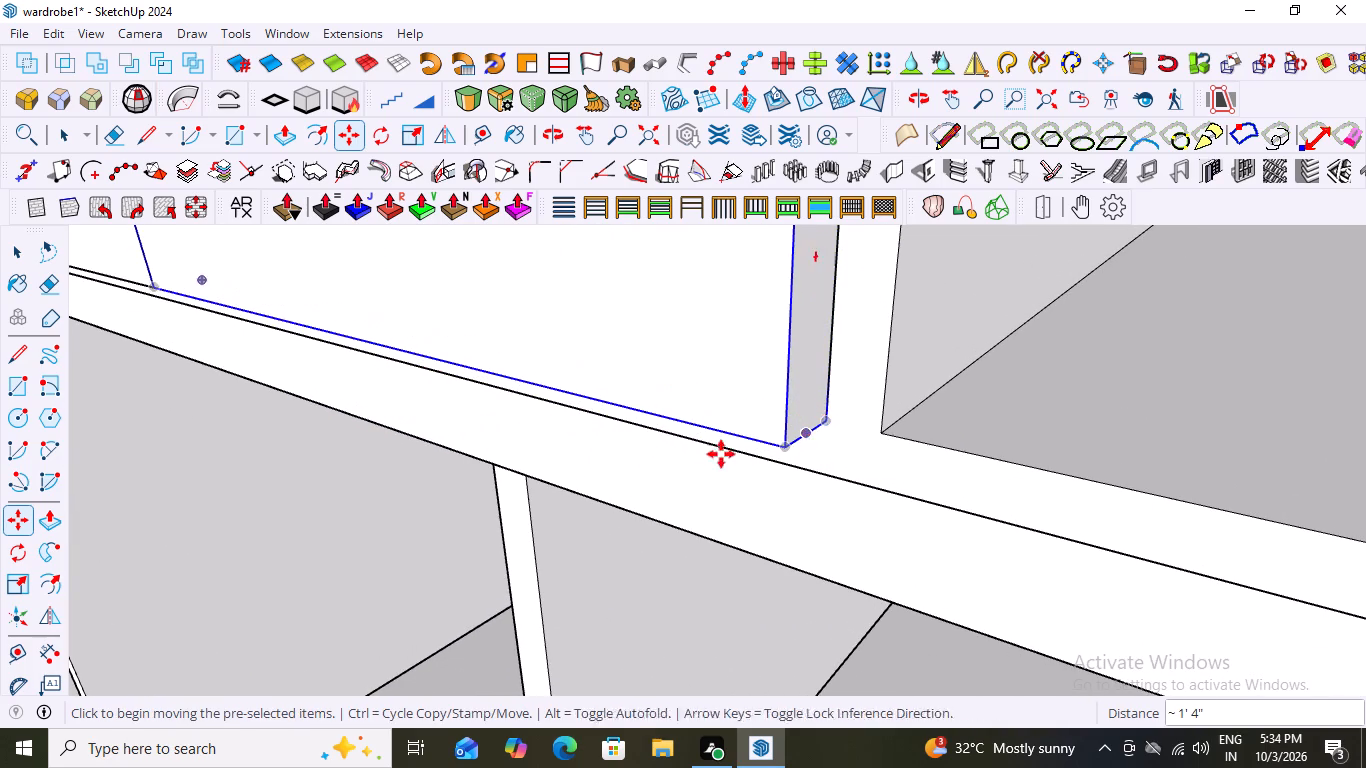
# Copy the third compartment's shutter about 1' 4 1/2" along the loft onto the fourth compartment from its lower back corner.
pyautogui.scroll(-10, 631, 433)
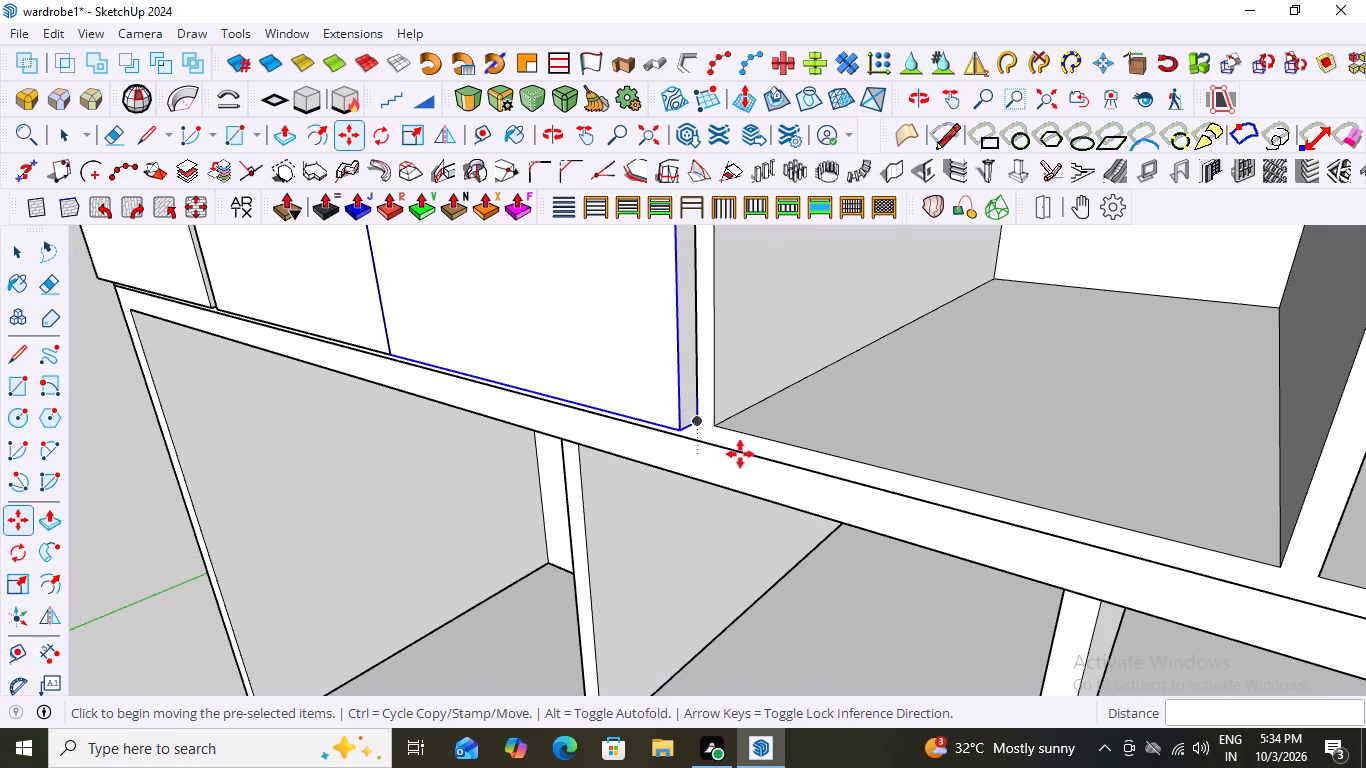
pyautogui.scroll(3, 695, 430)
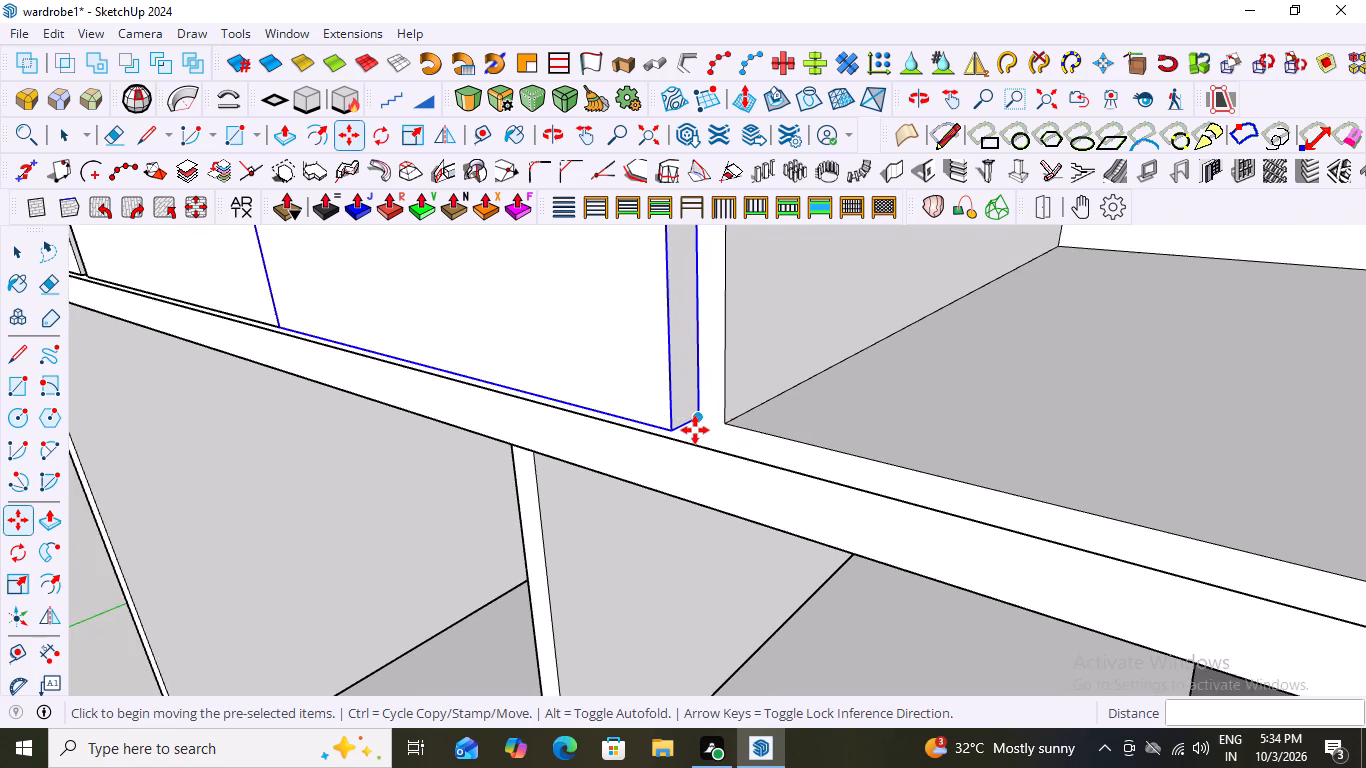
pyautogui.scroll(8, 695, 430)
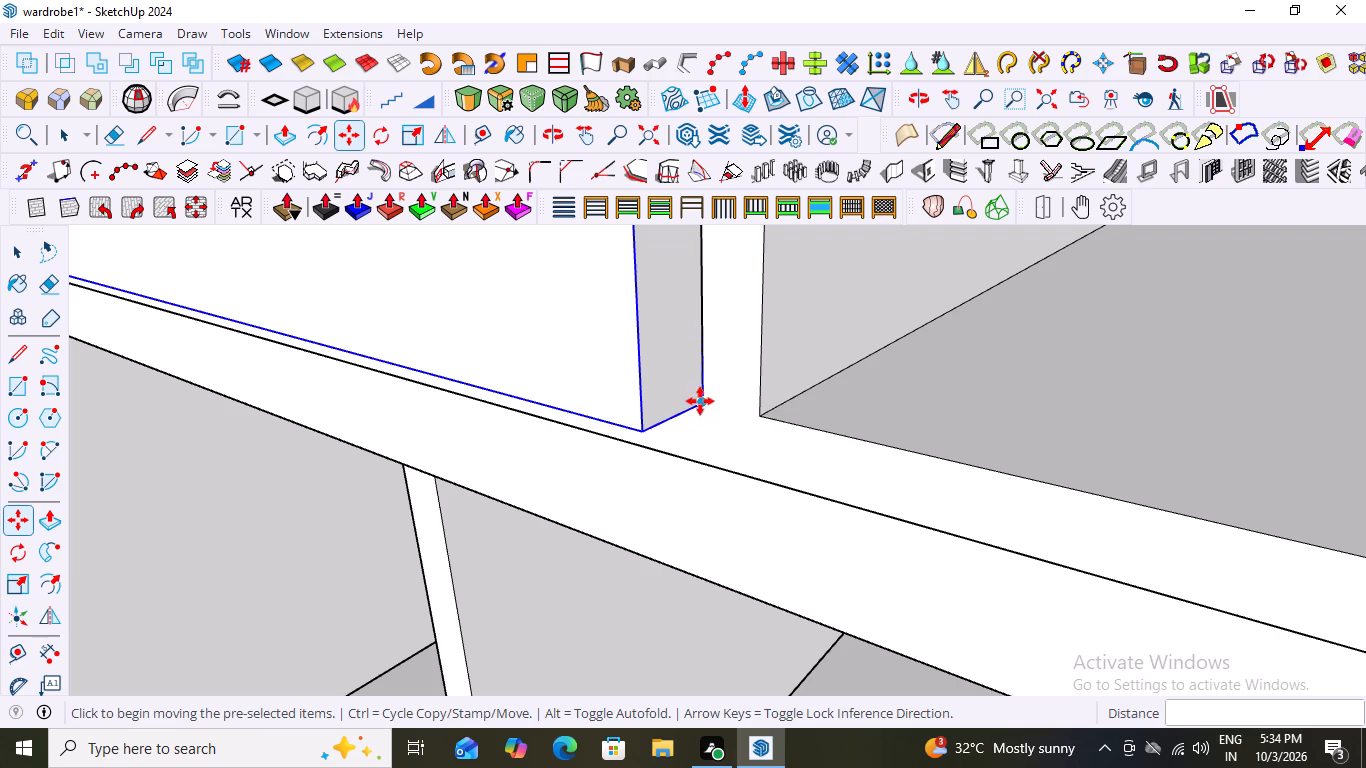
pyautogui.click(701, 402)
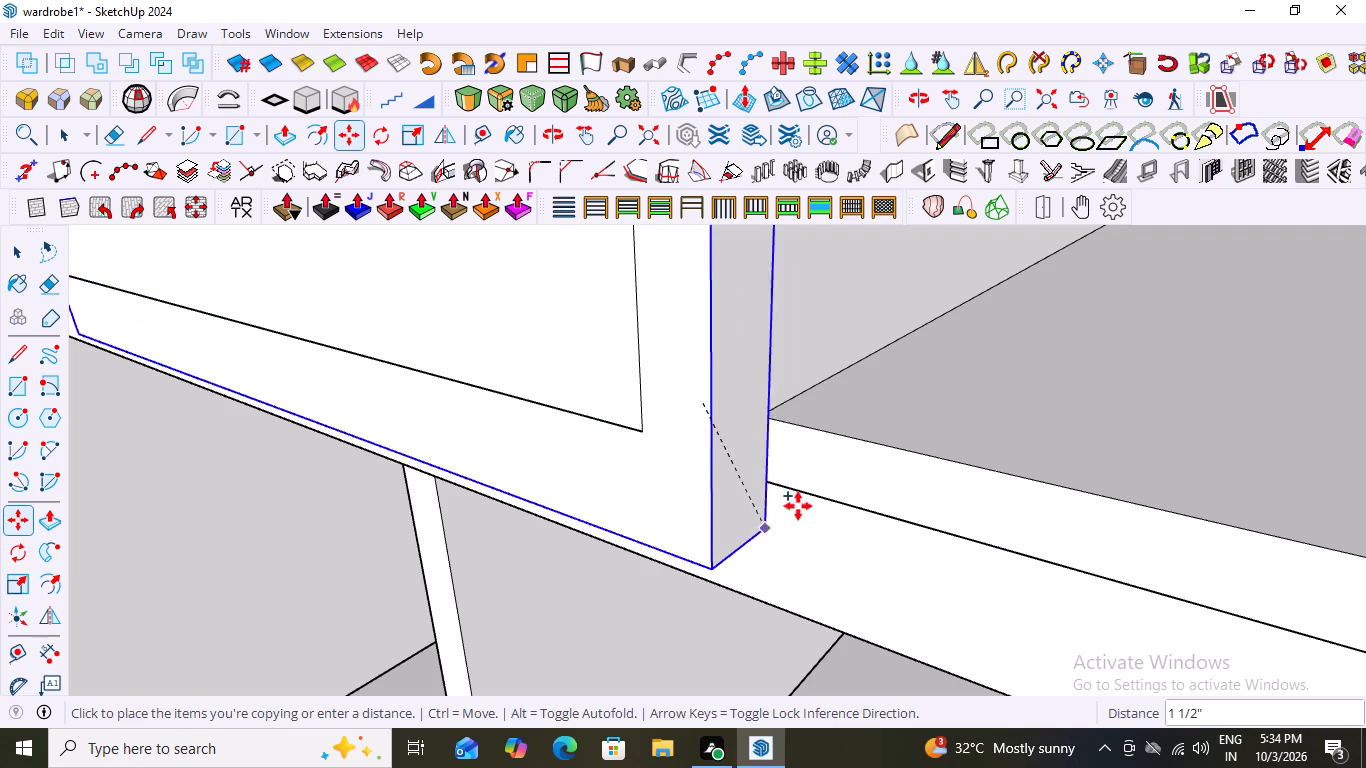
pyautogui.scroll(-20, 802, 476)
pyautogui.scroll(-3, 802, 476)
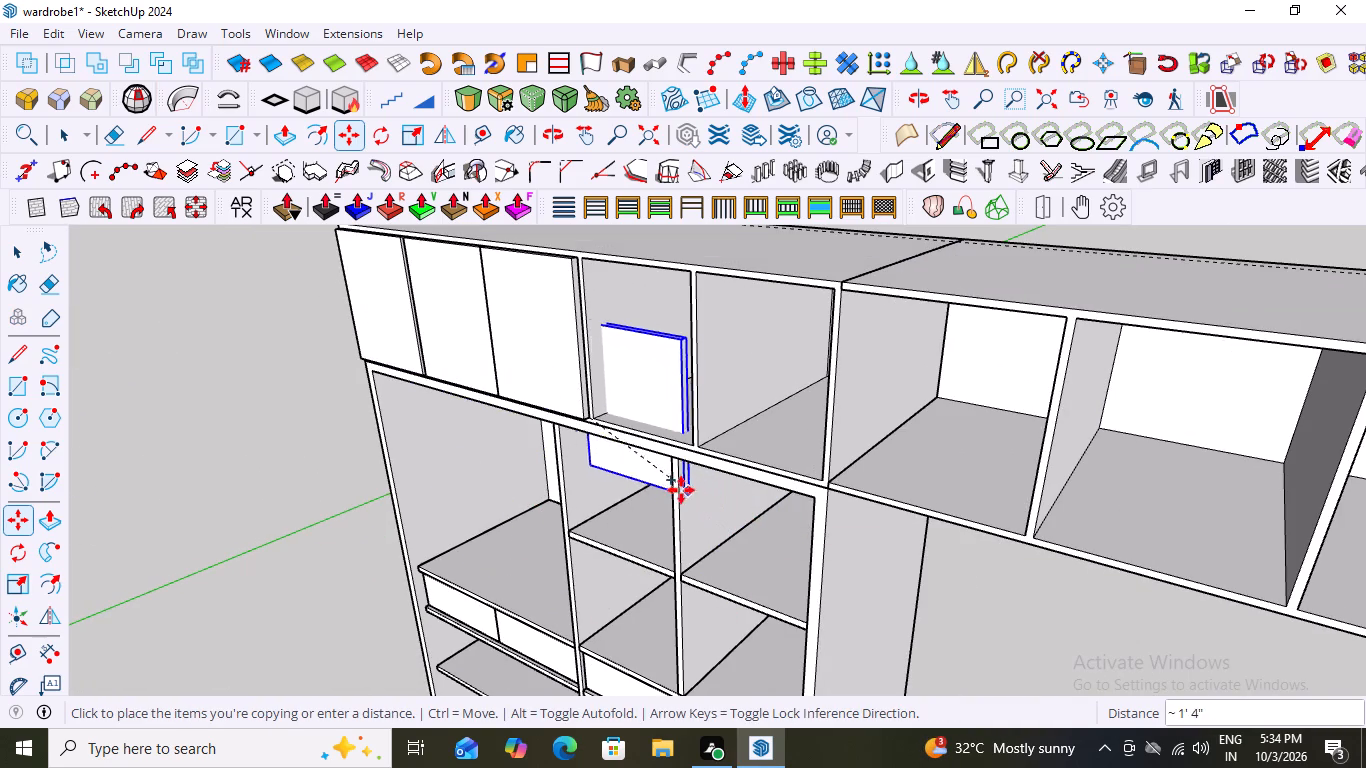
pyautogui.scroll(16, 651, 436)
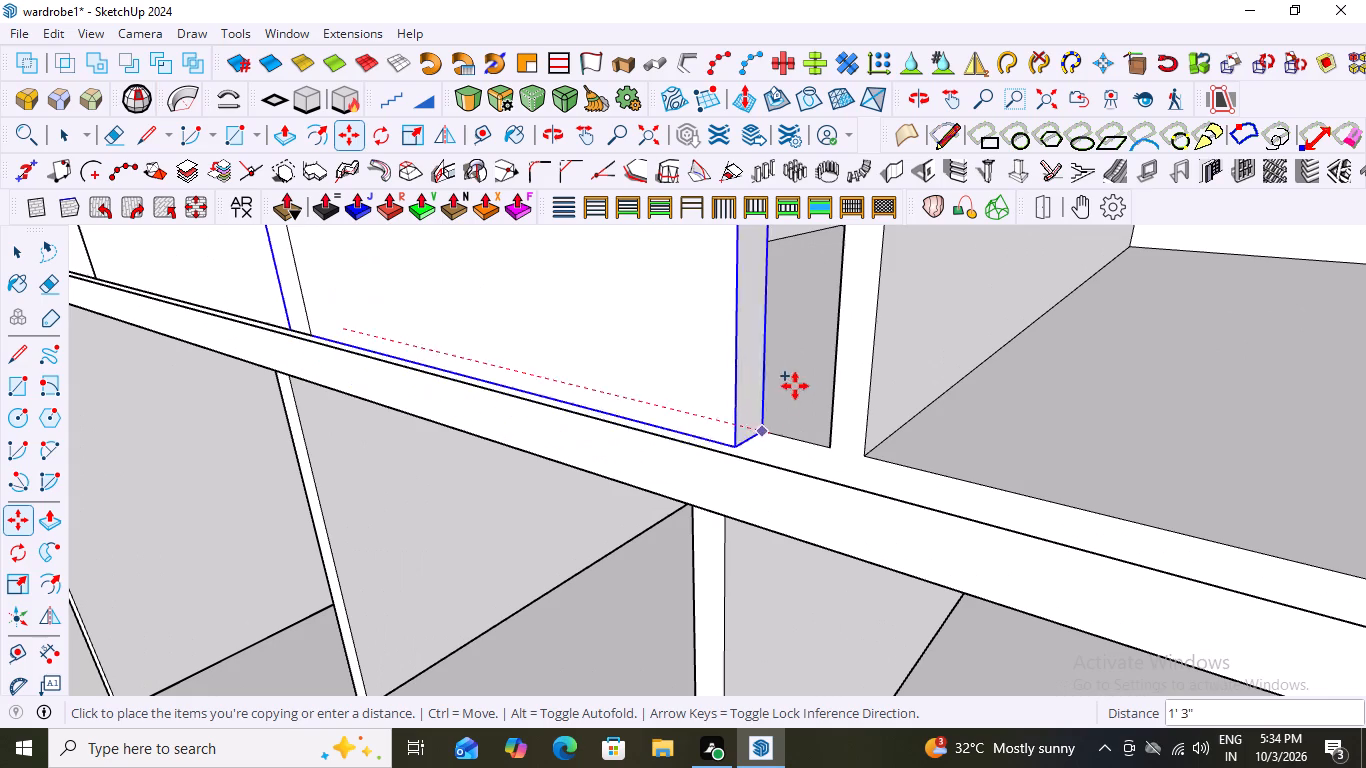
pyautogui.scroll(12, 827, 450)
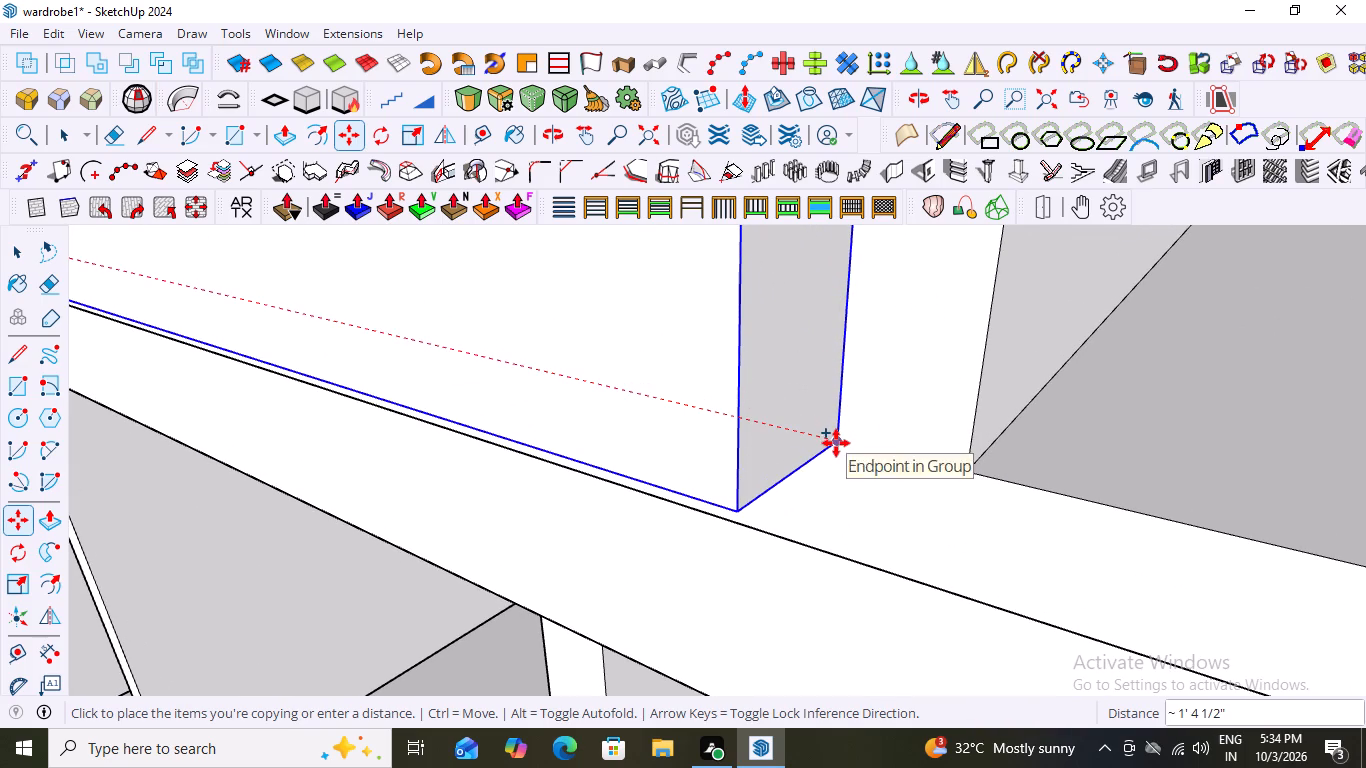
pyautogui.click(836, 443)
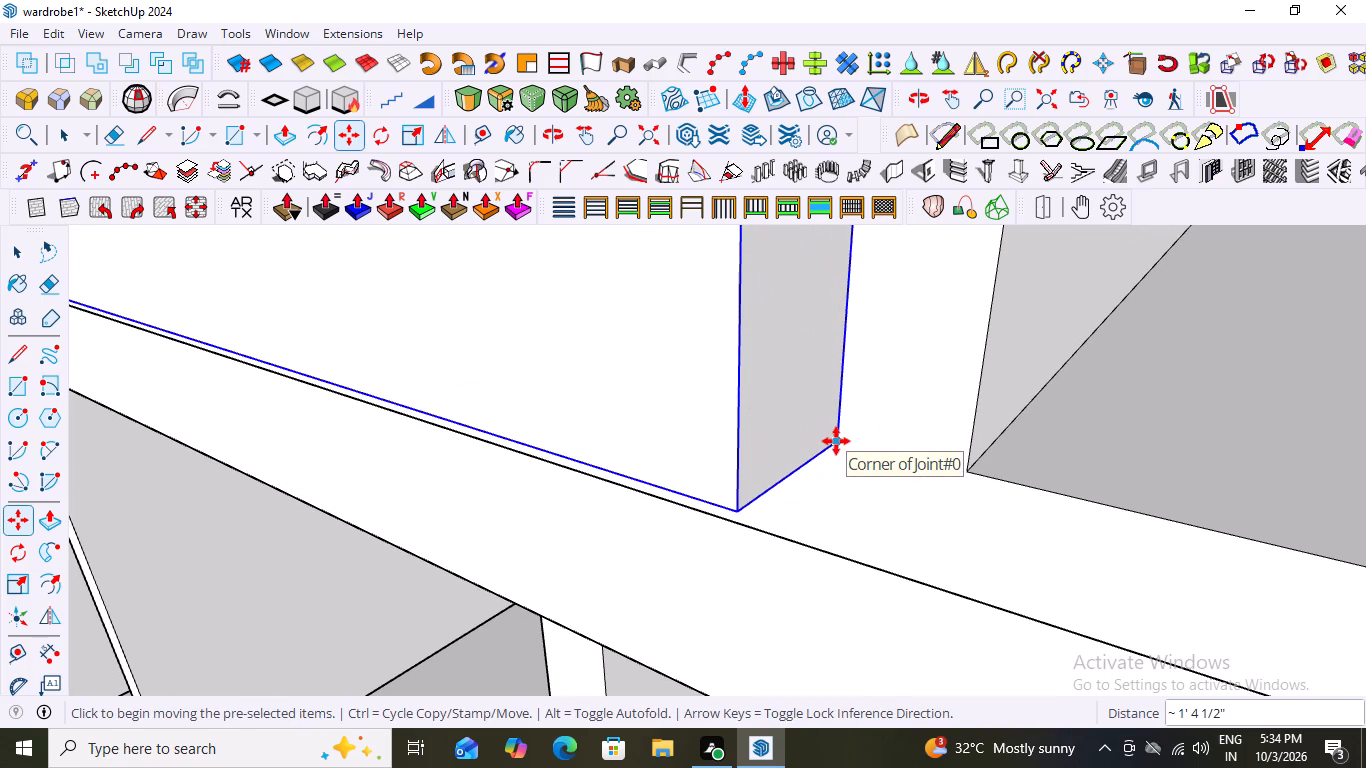
# Copy the fourth compartment's shutter about 1' 5" along the loft onto the fifth compartment, beside the adjoining loft.
pyautogui.click(836, 441)
pyautogui.scroll(-15, 861, 480)
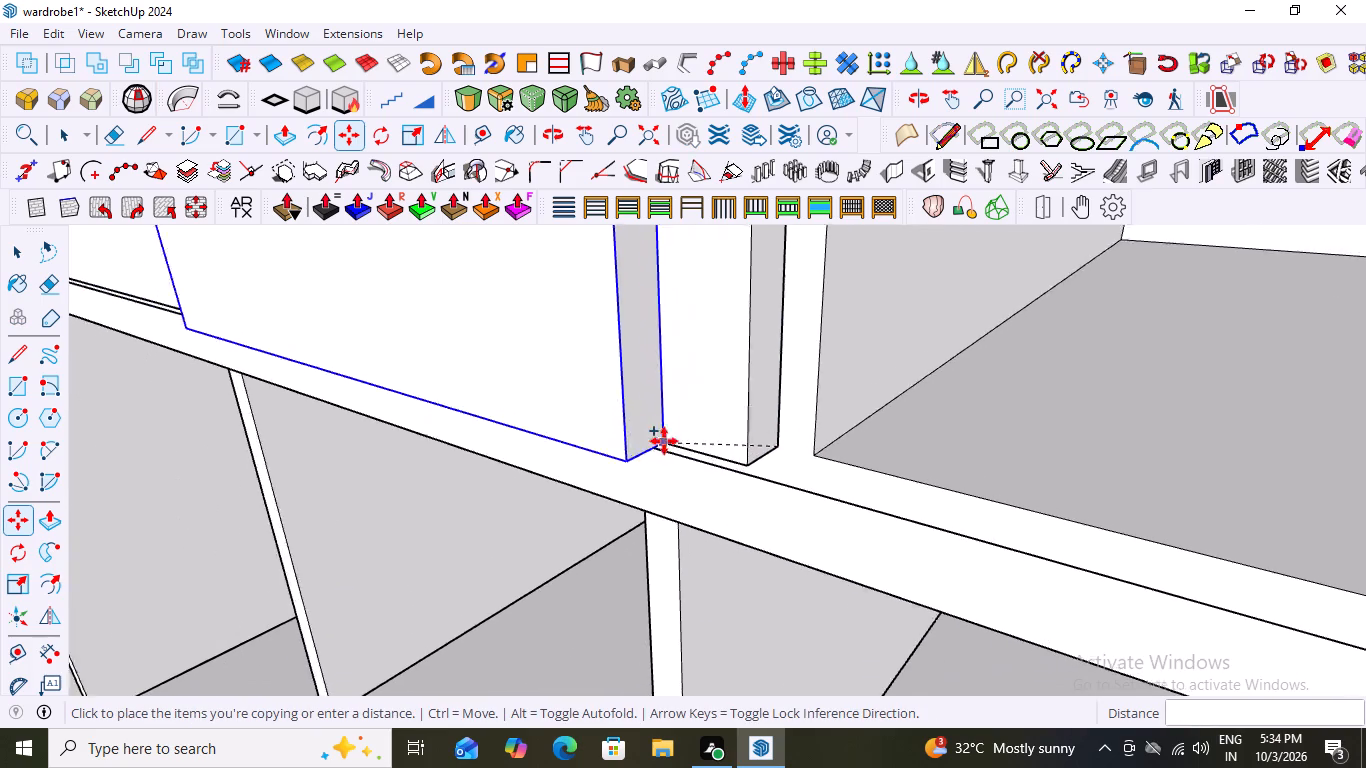
pyautogui.scroll(-15, 664, 441)
pyautogui.scroll(8, 828, 551)
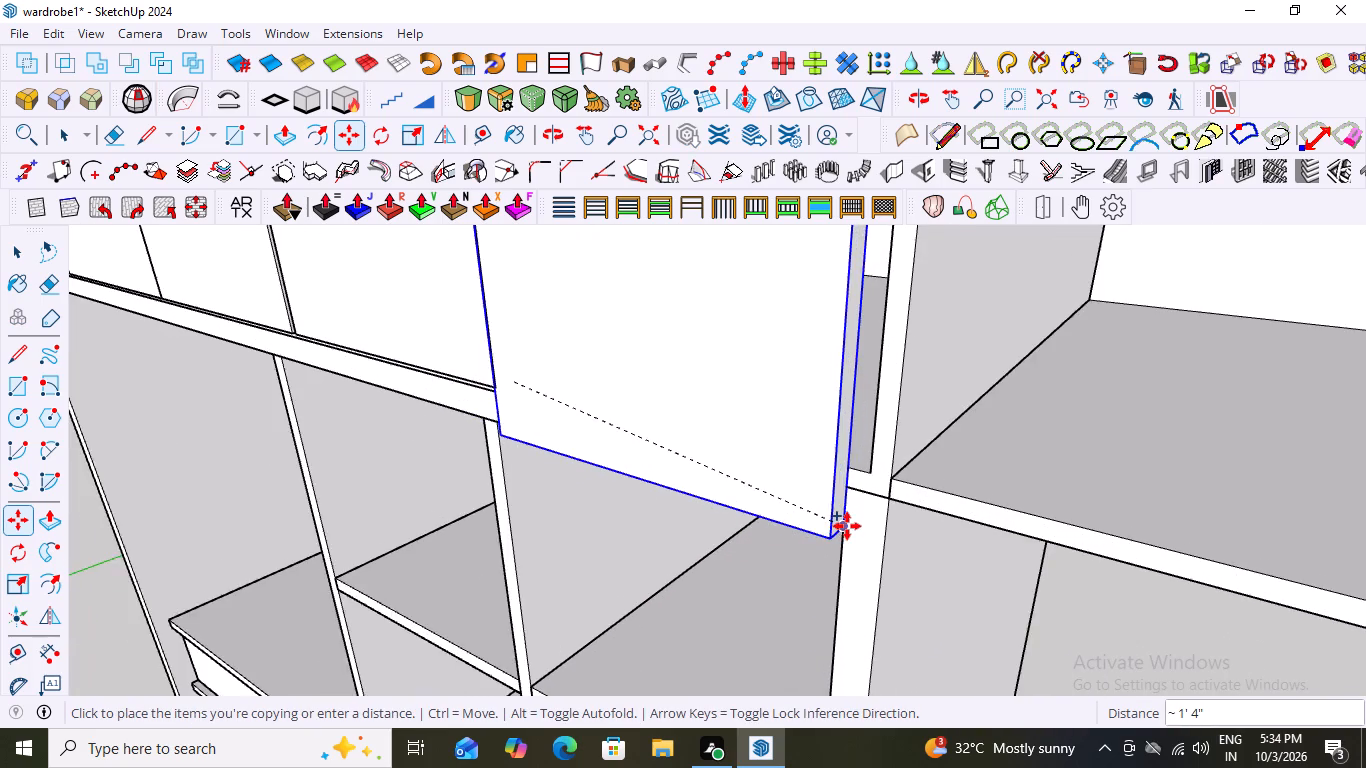
pyautogui.scroll(7, 847, 526)
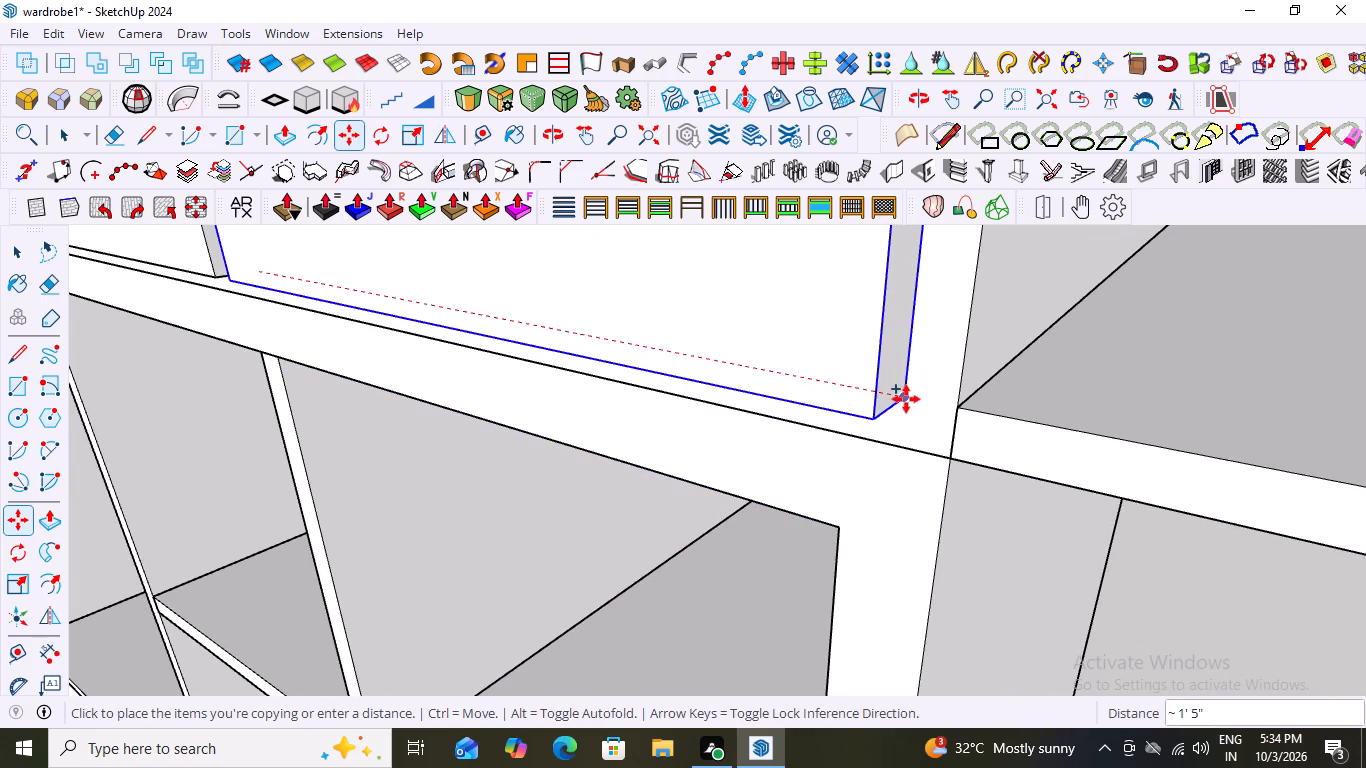
pyautogui.scroll(14, 906, 403)
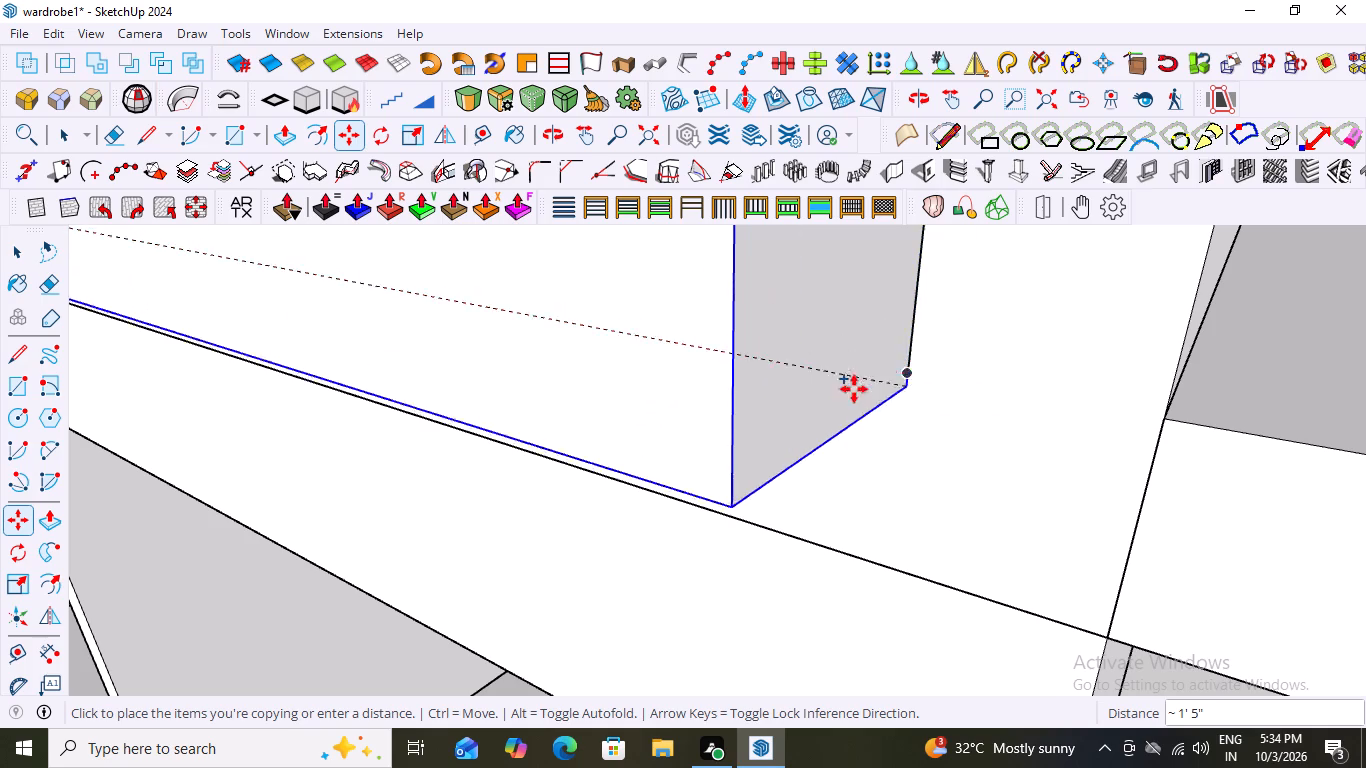
pyautogui.scroll(4, 900, 407)
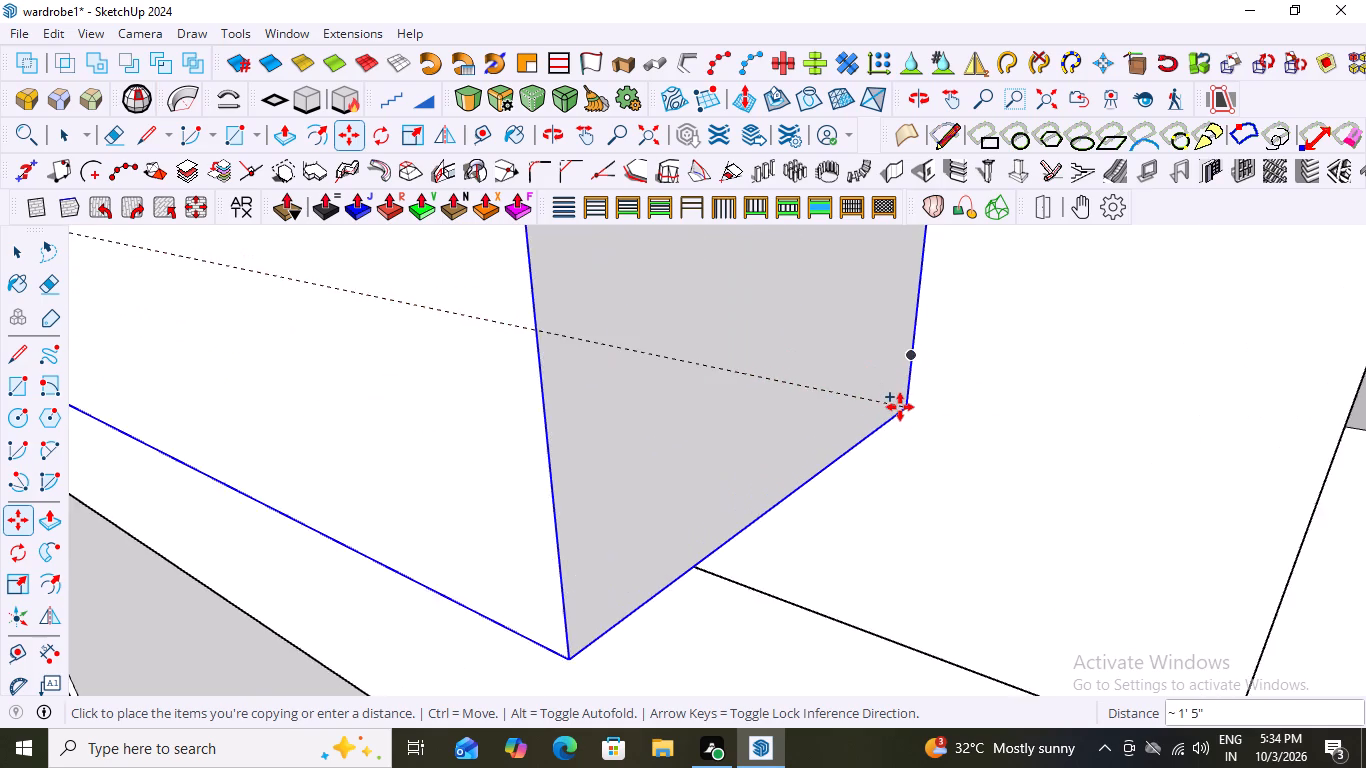
pyautogui.scroll(2, 900, 407)
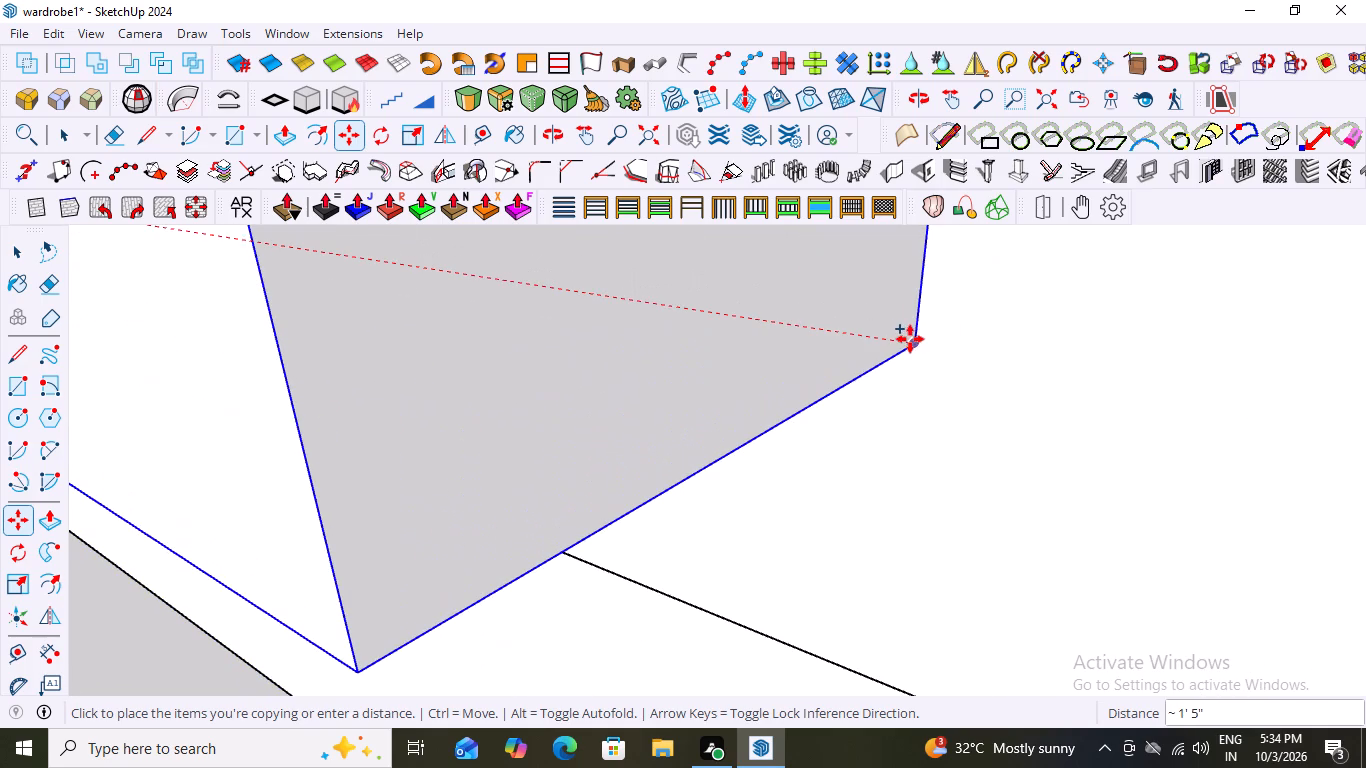
pyautogui.scroll(9, 921, 345)
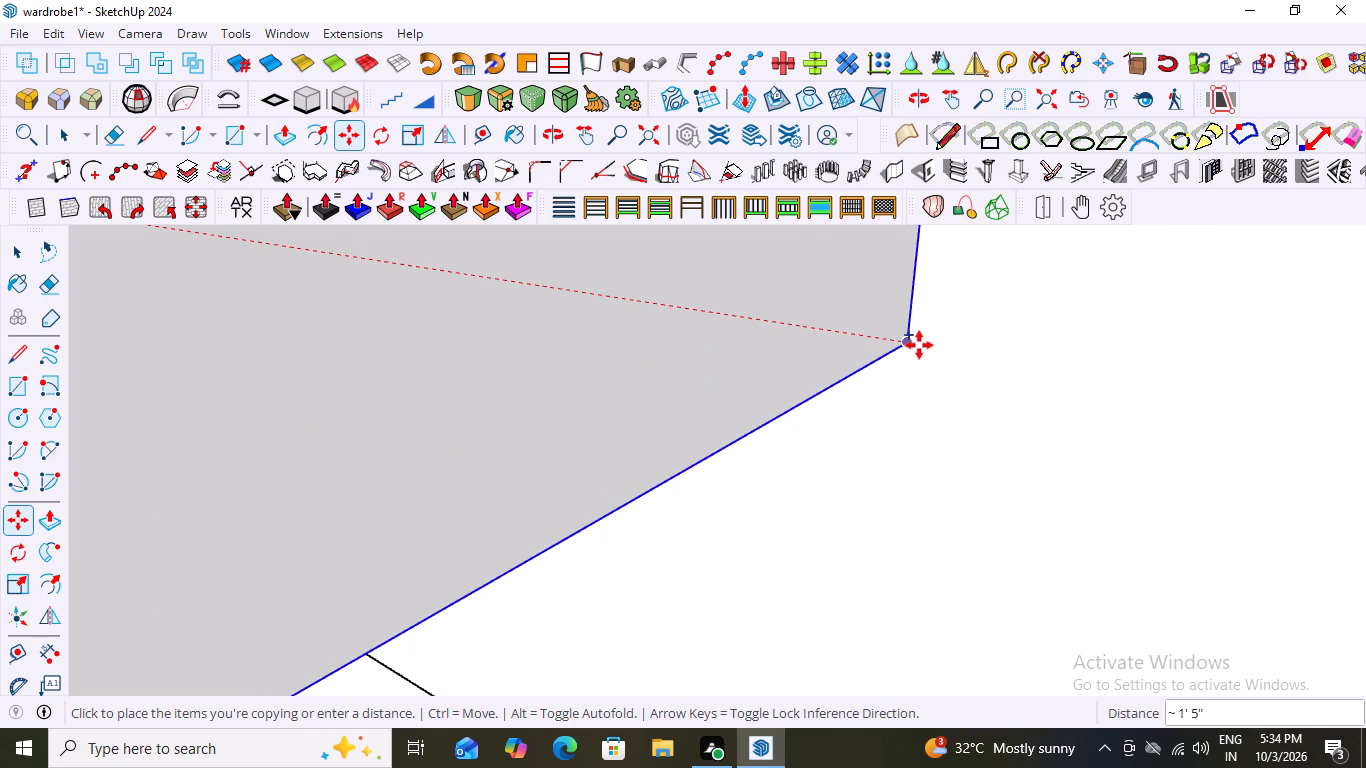
pyautogui.scroll(2, 919, 345)
pyautogui.scroll(-10, 814, 338)
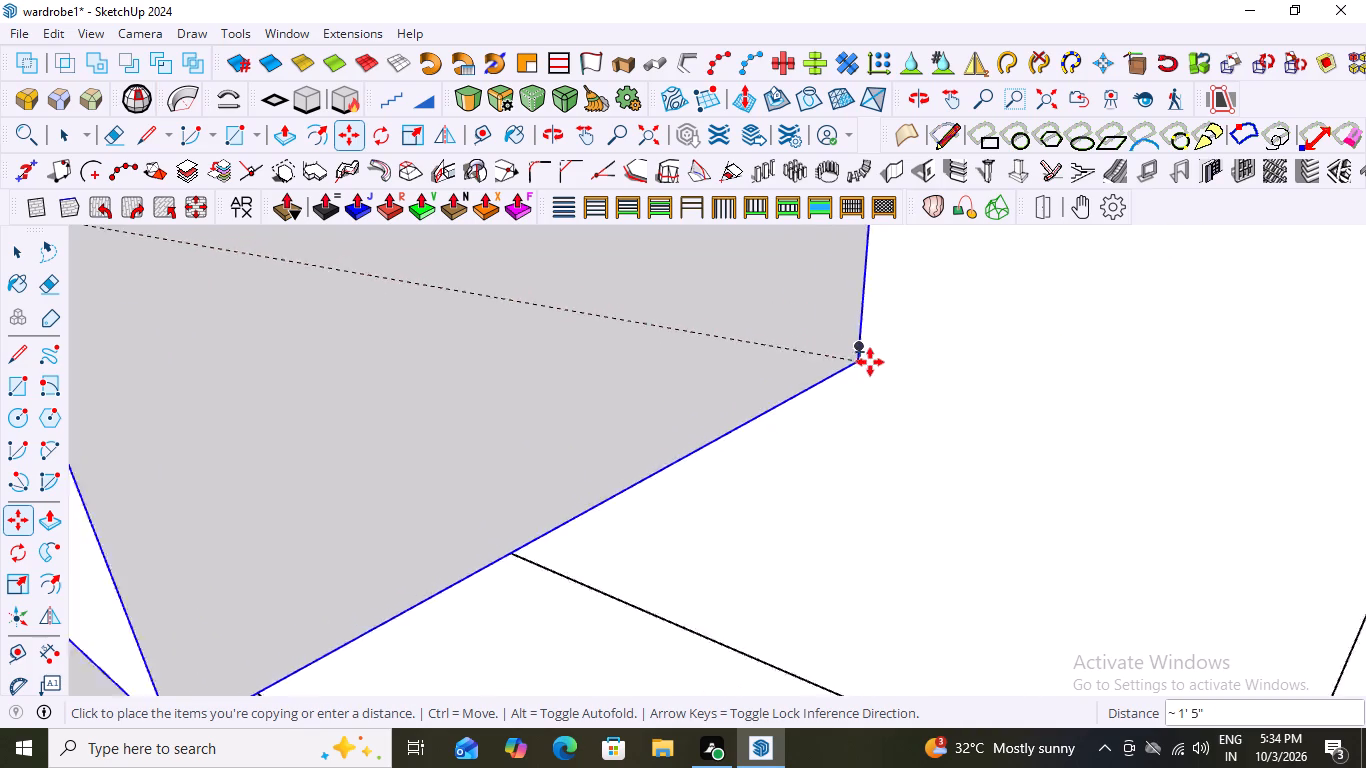
pyautogui.scroll(-20, 870, 362)
pyautogui.scroll(-5, 870, 362)
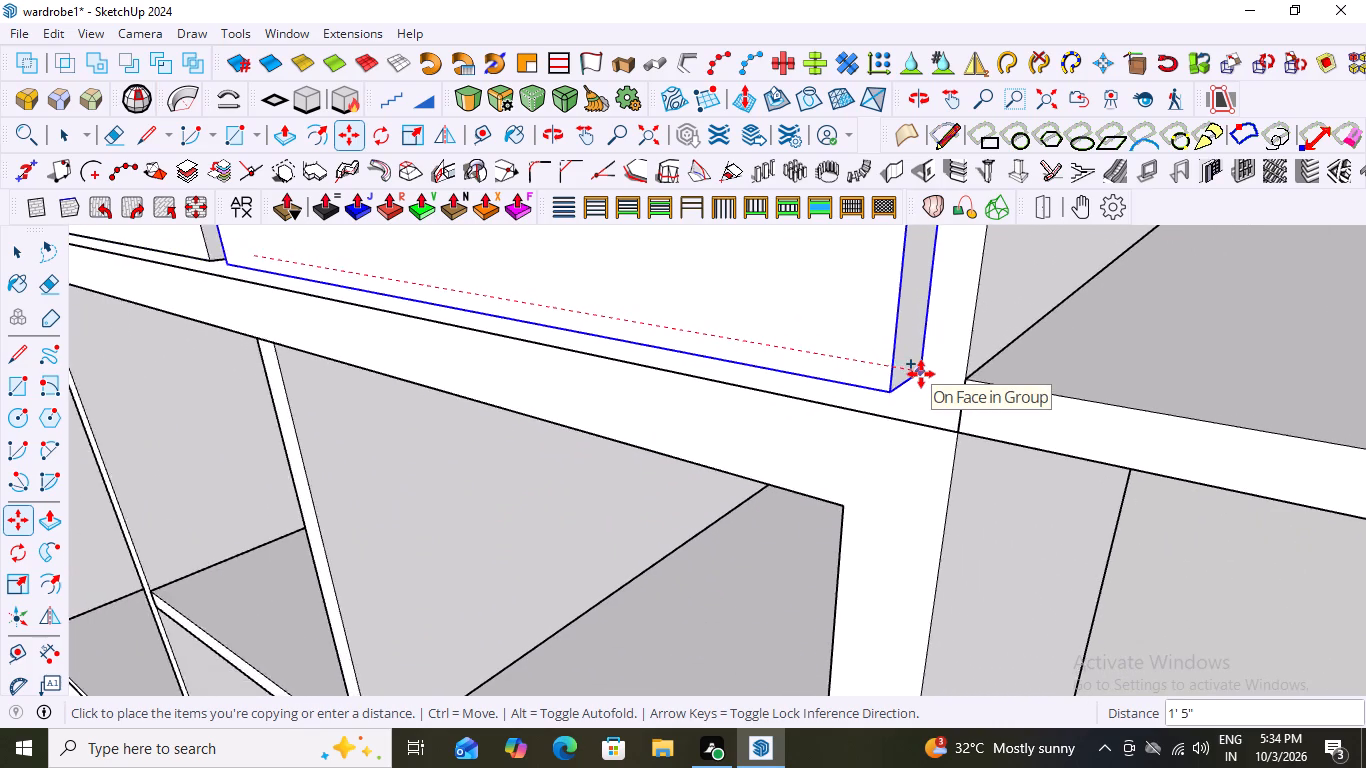
pyautogui.scroll(-7, 921, 374)
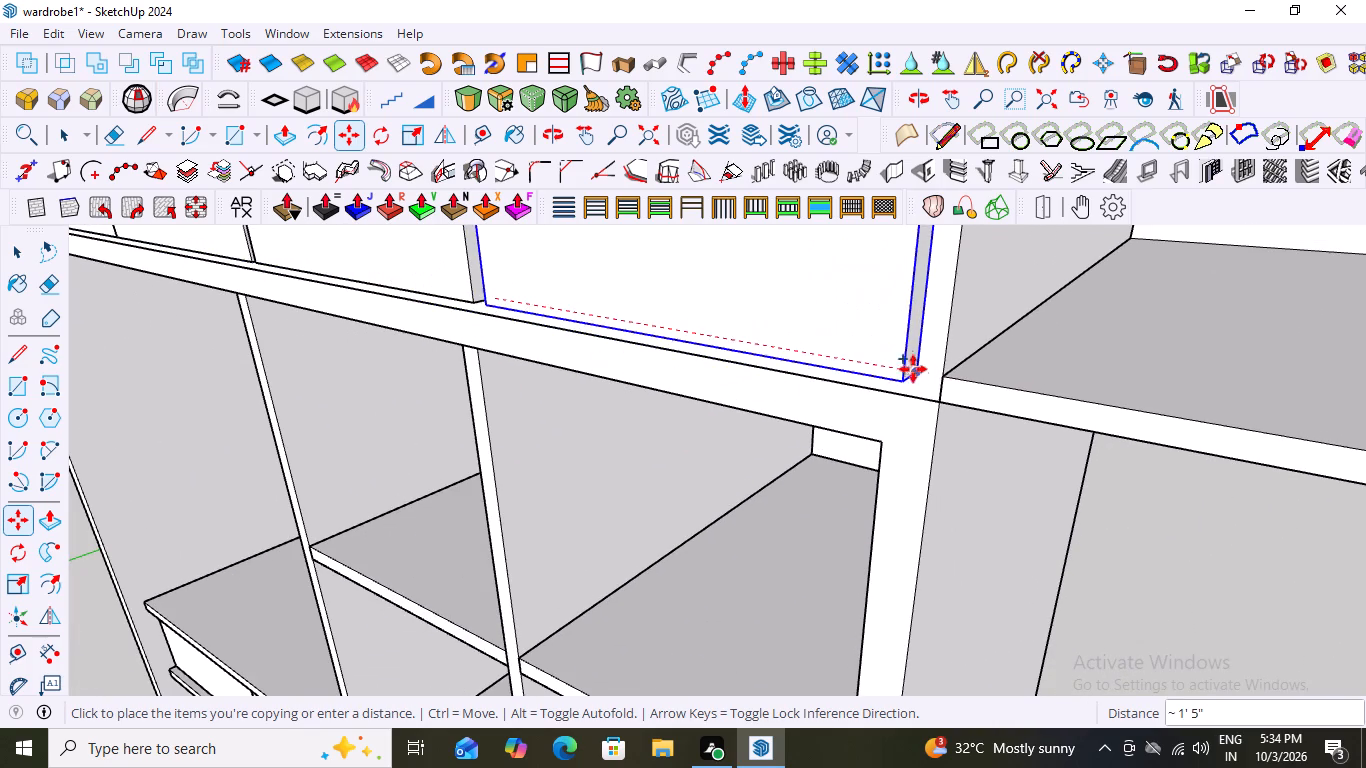
pyautogui.scroll(16, 915, 374)
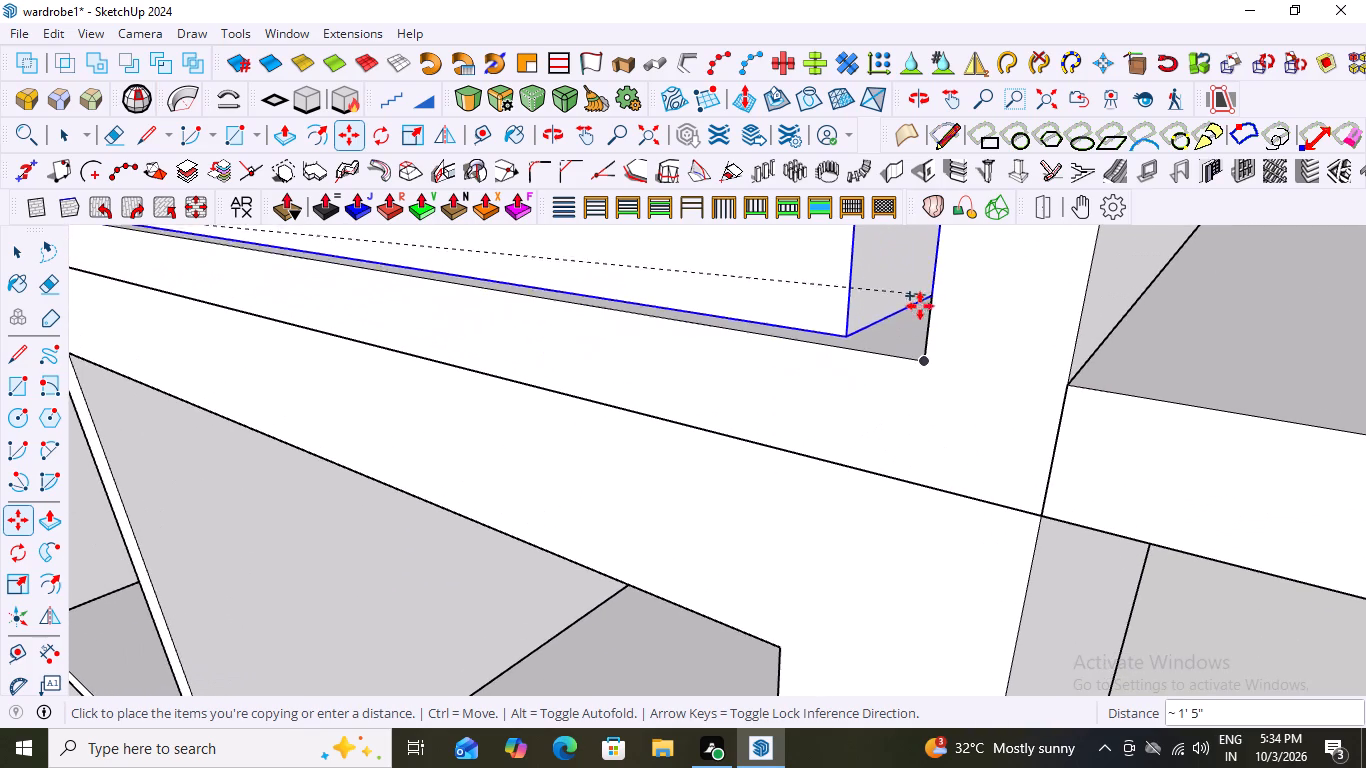
pyautogui.click(926, 363)
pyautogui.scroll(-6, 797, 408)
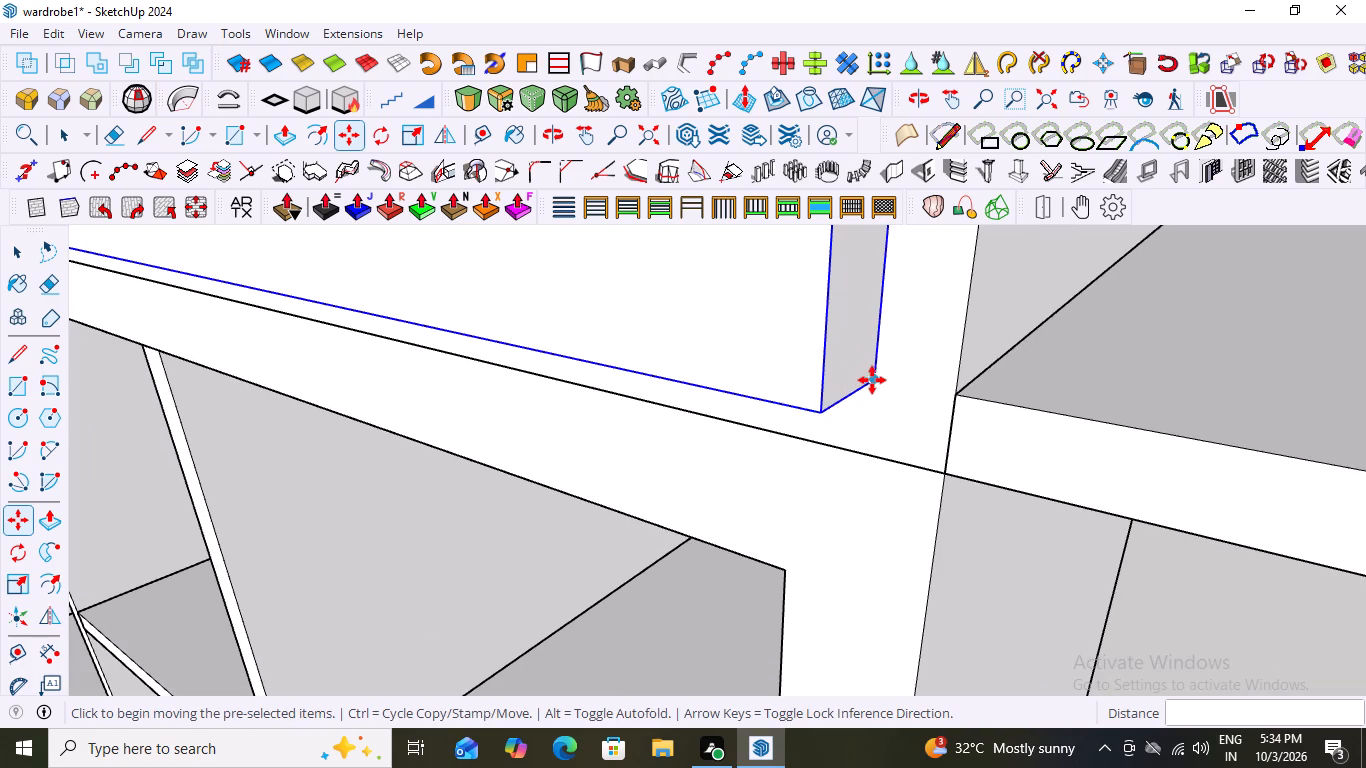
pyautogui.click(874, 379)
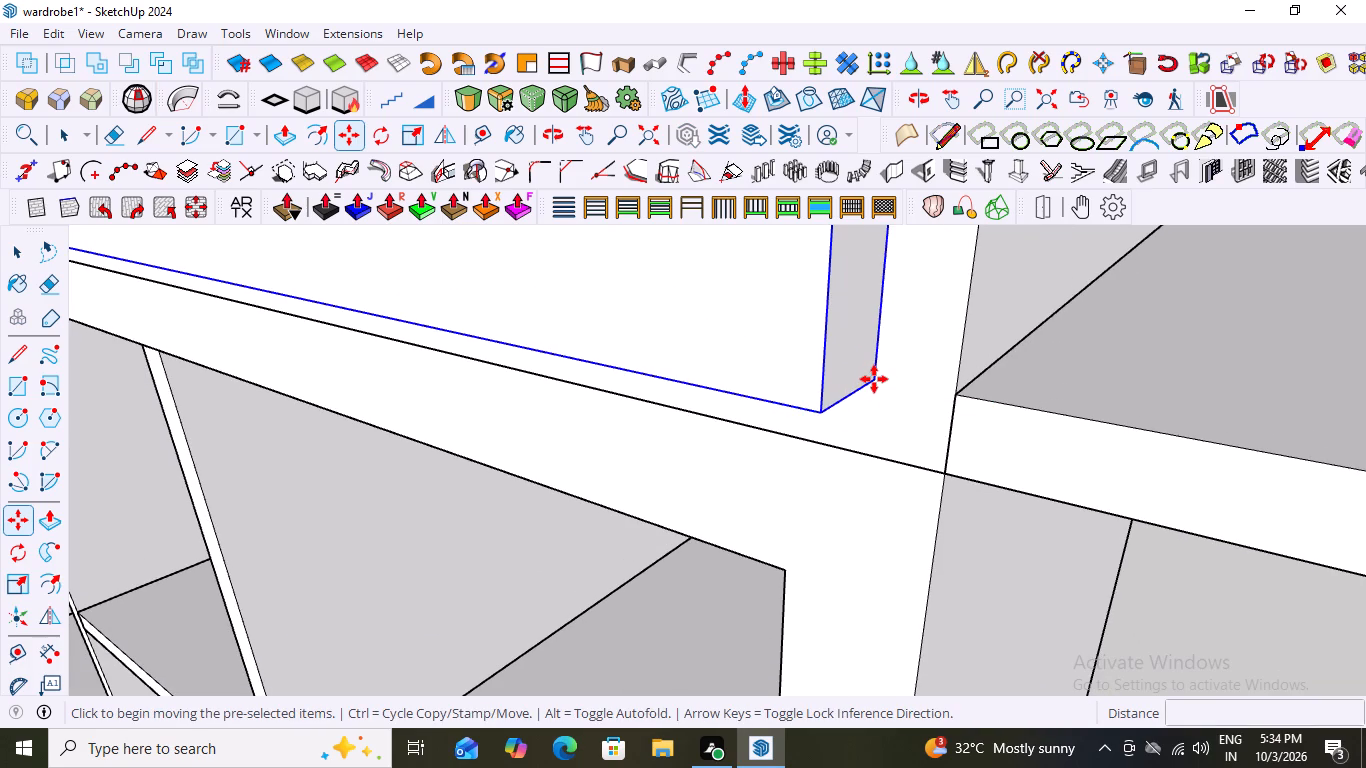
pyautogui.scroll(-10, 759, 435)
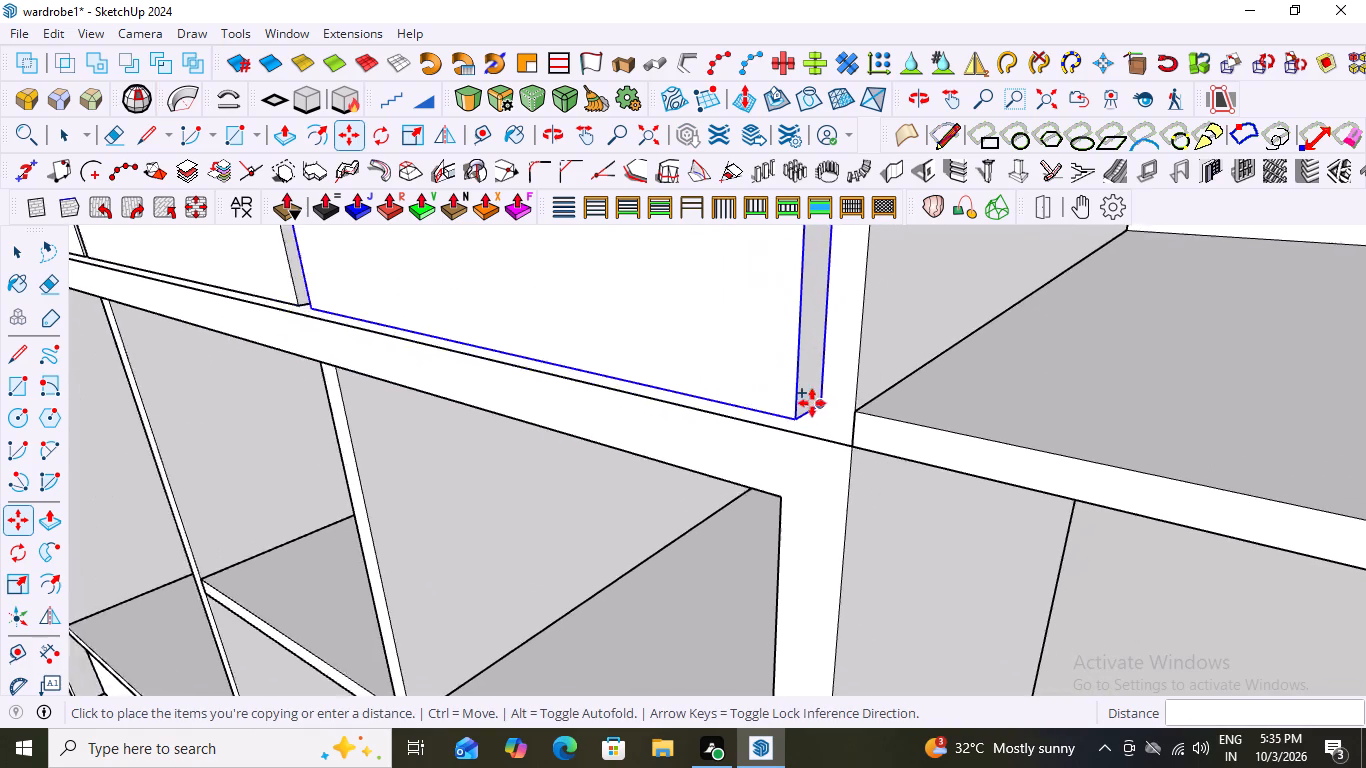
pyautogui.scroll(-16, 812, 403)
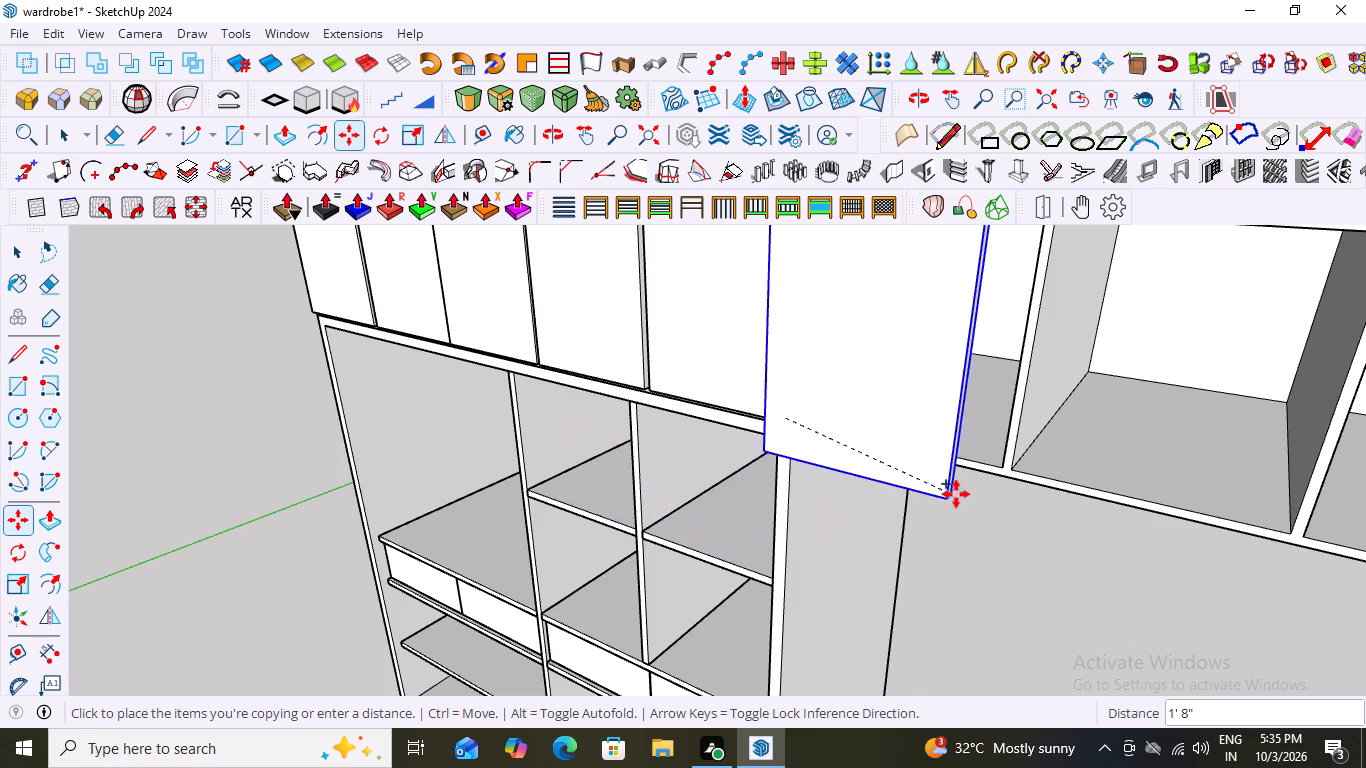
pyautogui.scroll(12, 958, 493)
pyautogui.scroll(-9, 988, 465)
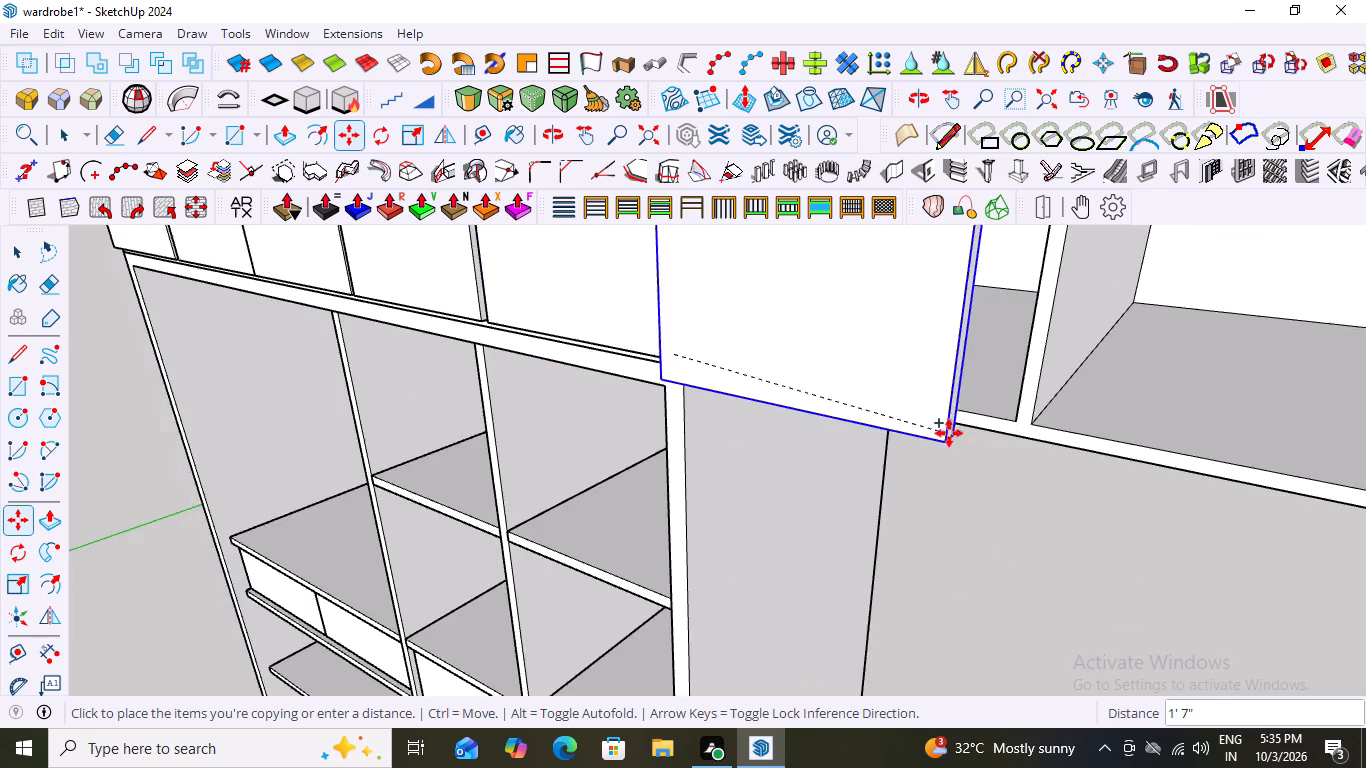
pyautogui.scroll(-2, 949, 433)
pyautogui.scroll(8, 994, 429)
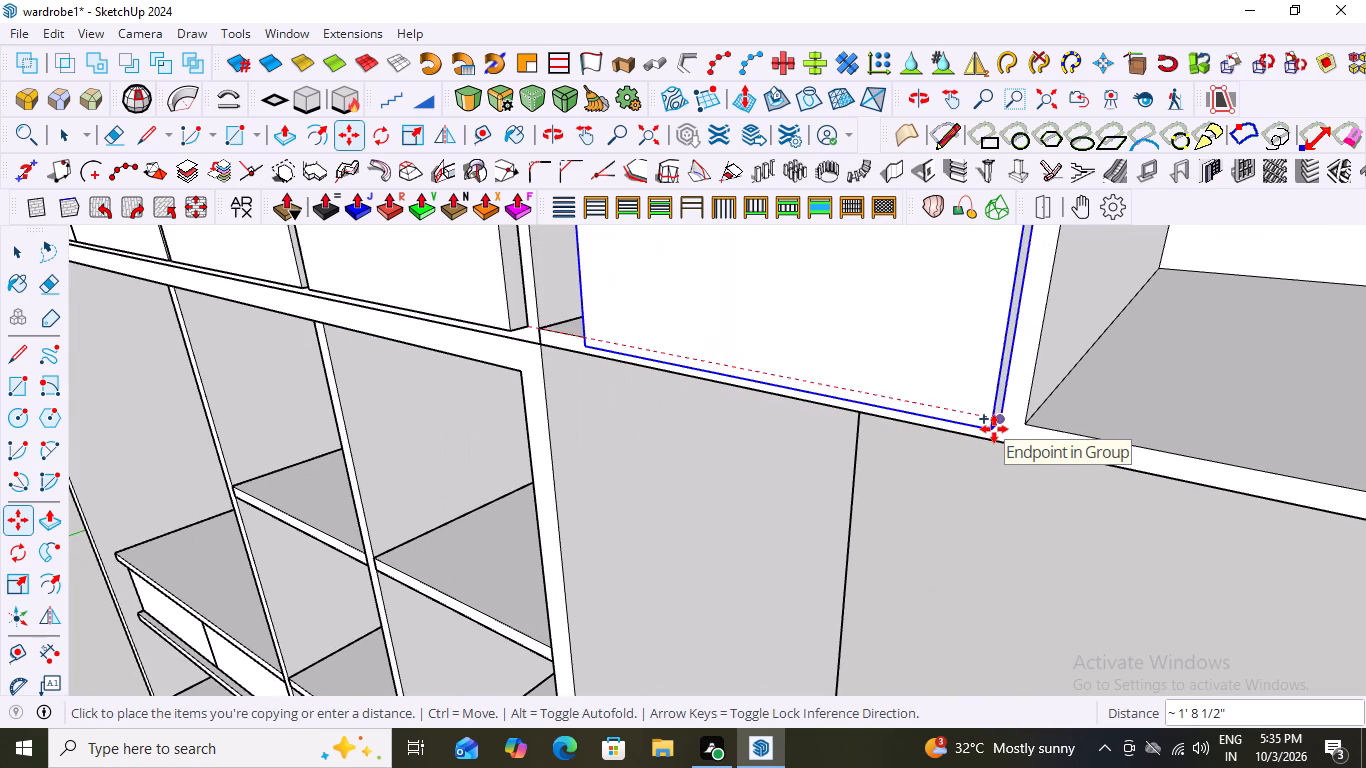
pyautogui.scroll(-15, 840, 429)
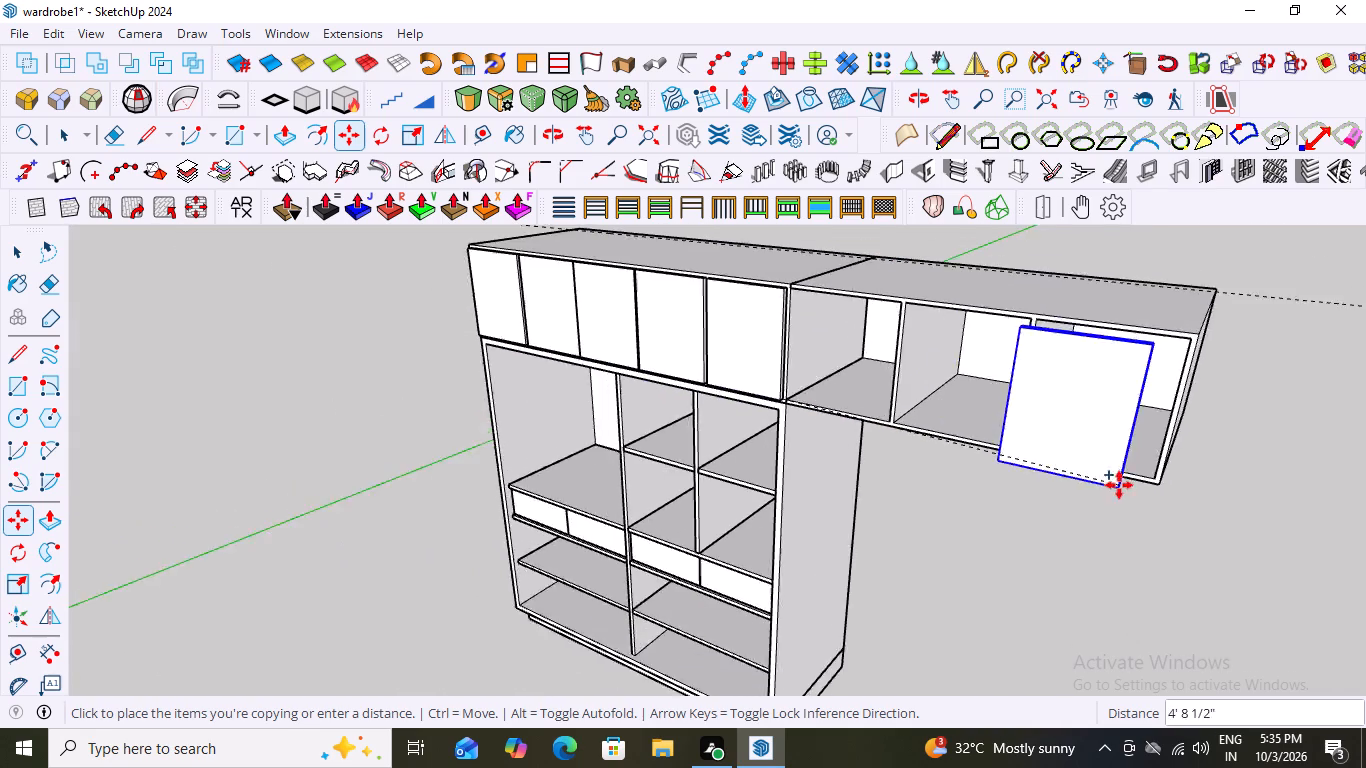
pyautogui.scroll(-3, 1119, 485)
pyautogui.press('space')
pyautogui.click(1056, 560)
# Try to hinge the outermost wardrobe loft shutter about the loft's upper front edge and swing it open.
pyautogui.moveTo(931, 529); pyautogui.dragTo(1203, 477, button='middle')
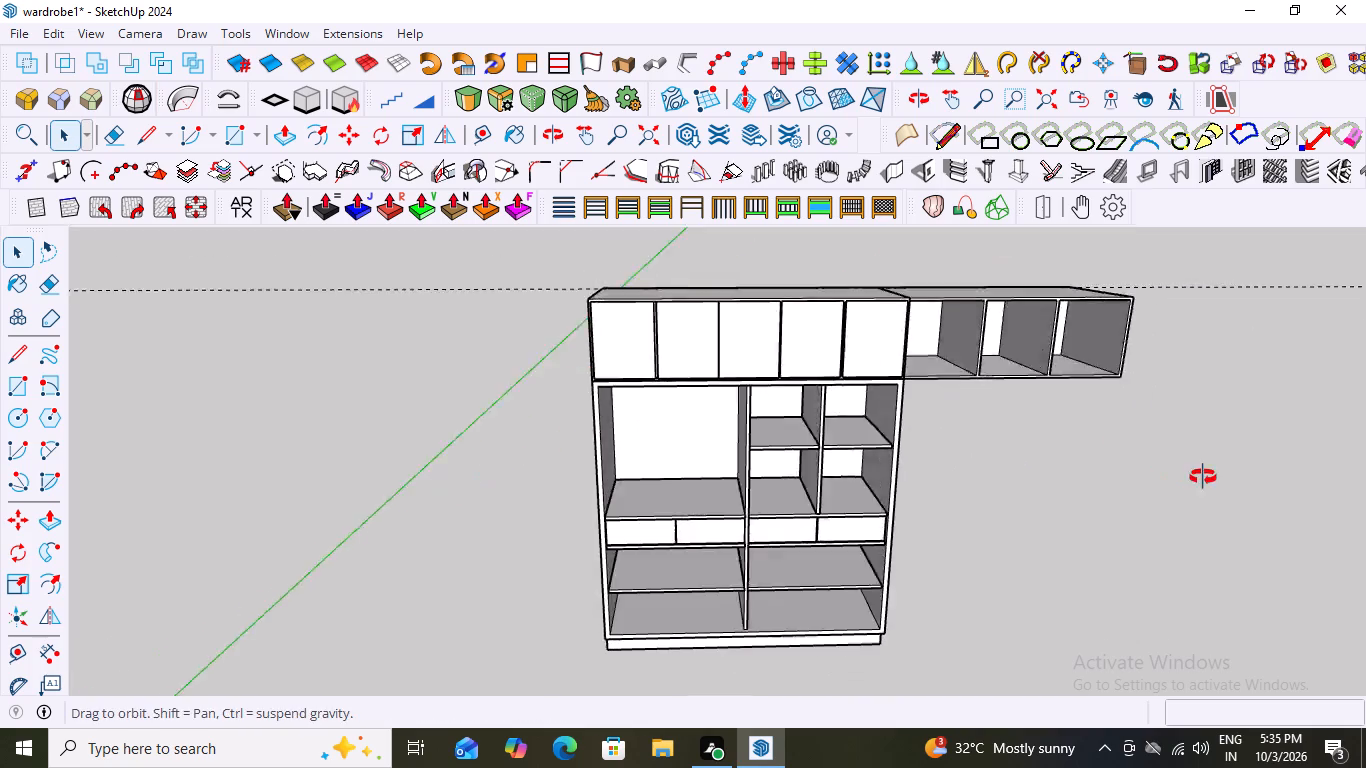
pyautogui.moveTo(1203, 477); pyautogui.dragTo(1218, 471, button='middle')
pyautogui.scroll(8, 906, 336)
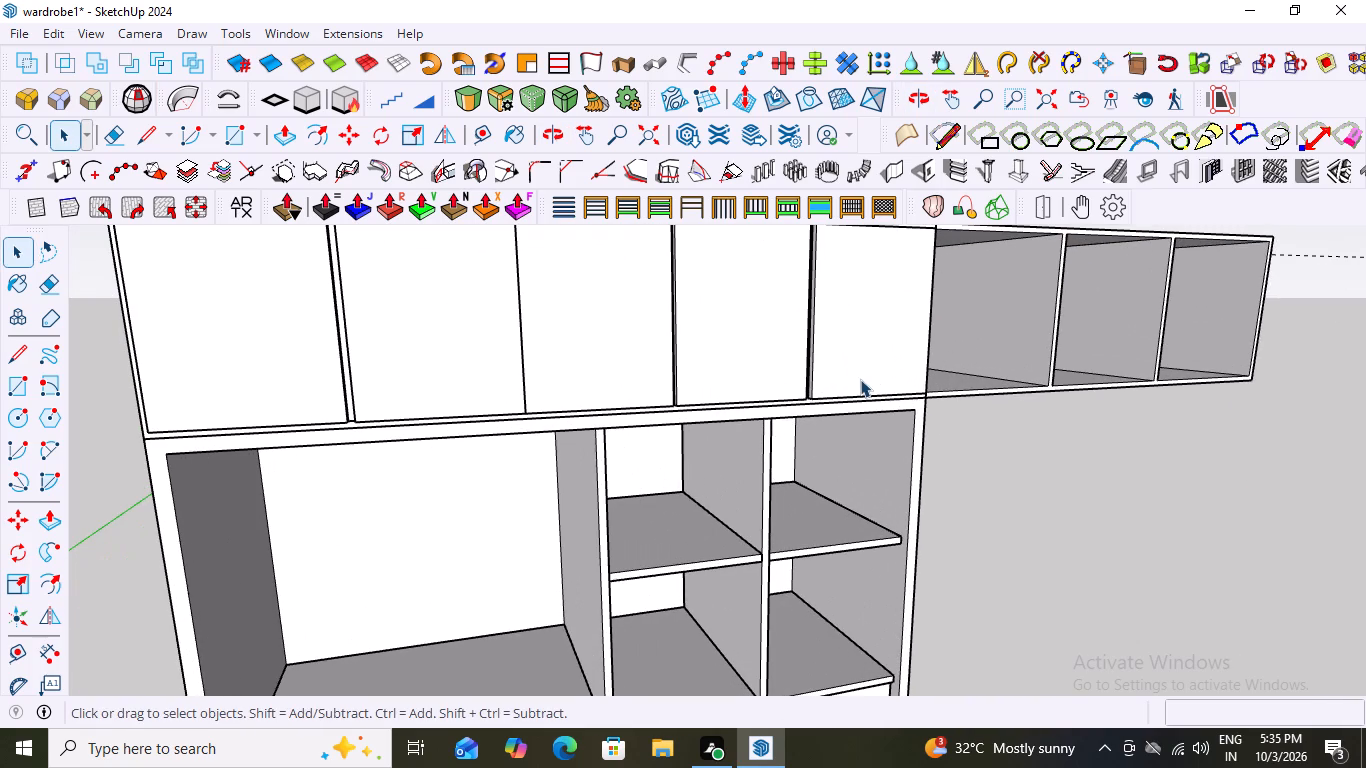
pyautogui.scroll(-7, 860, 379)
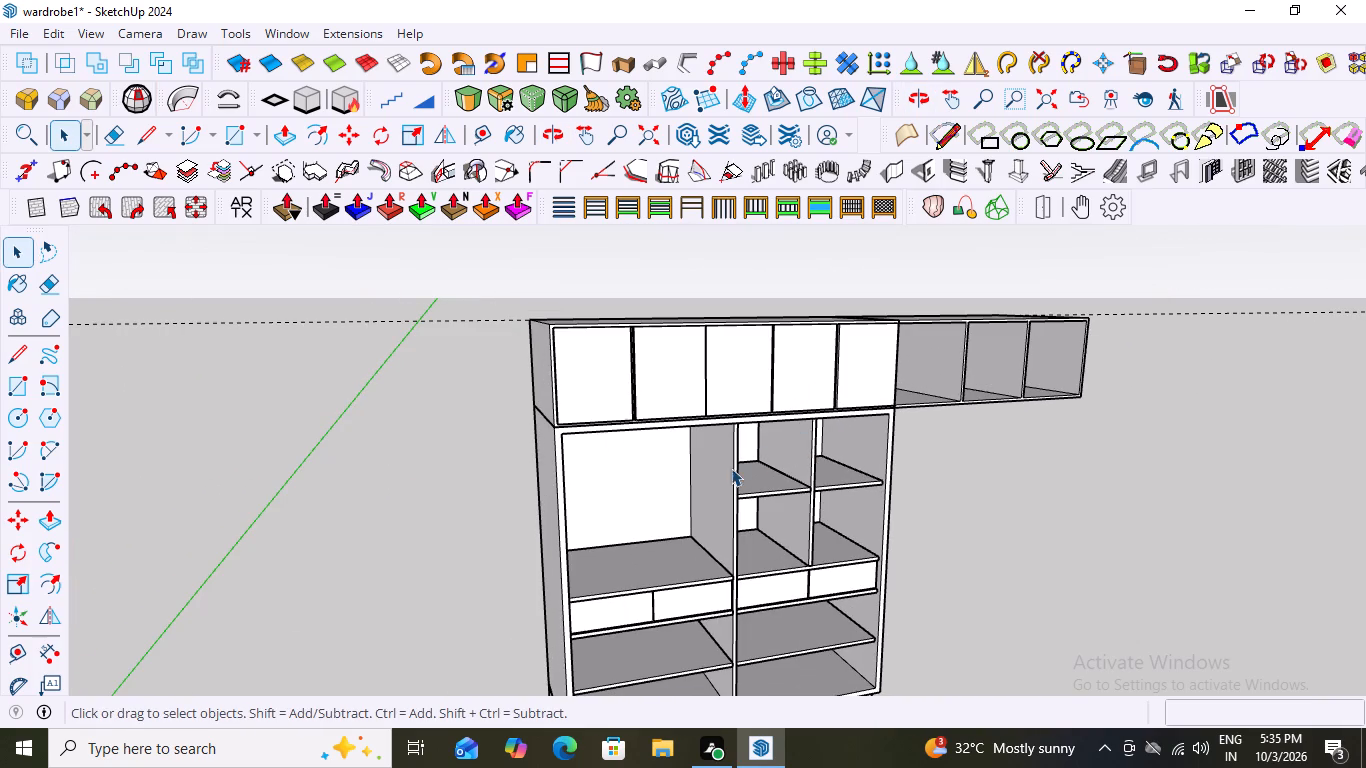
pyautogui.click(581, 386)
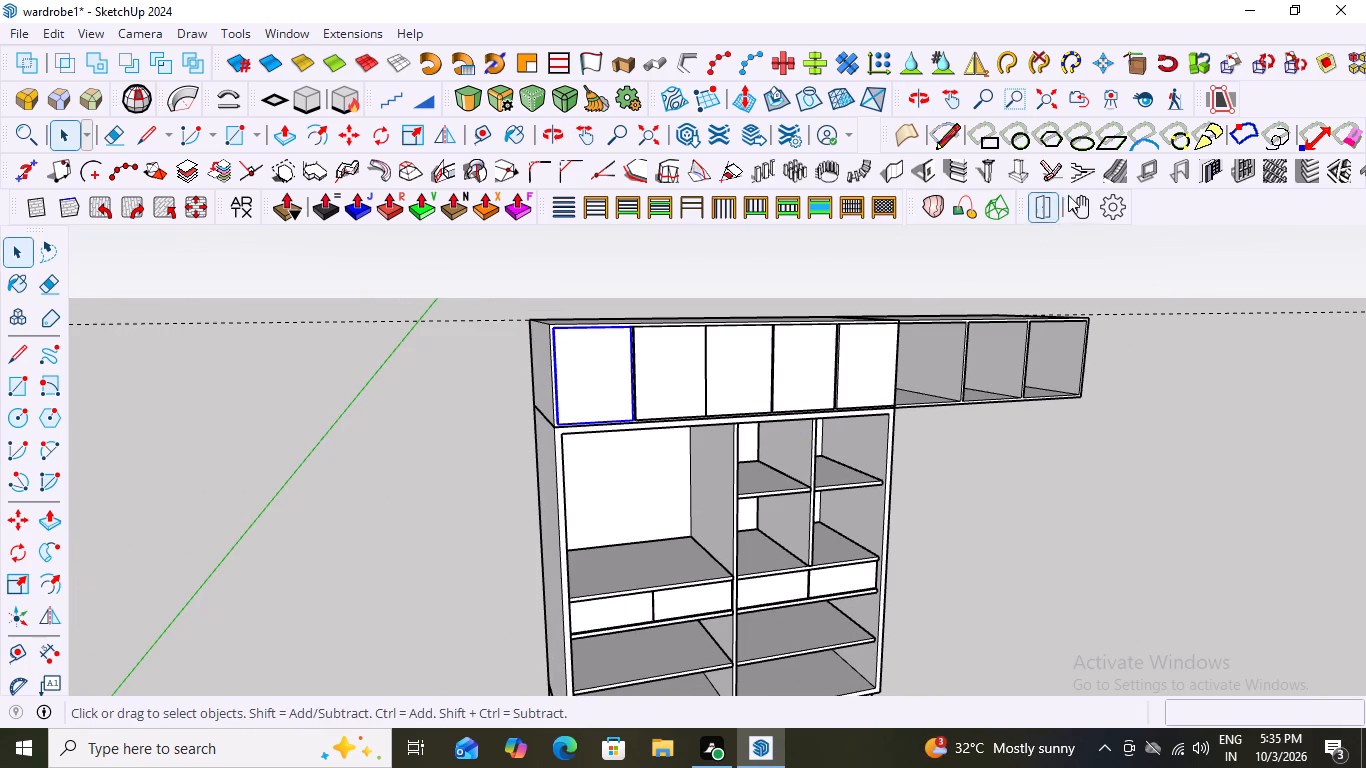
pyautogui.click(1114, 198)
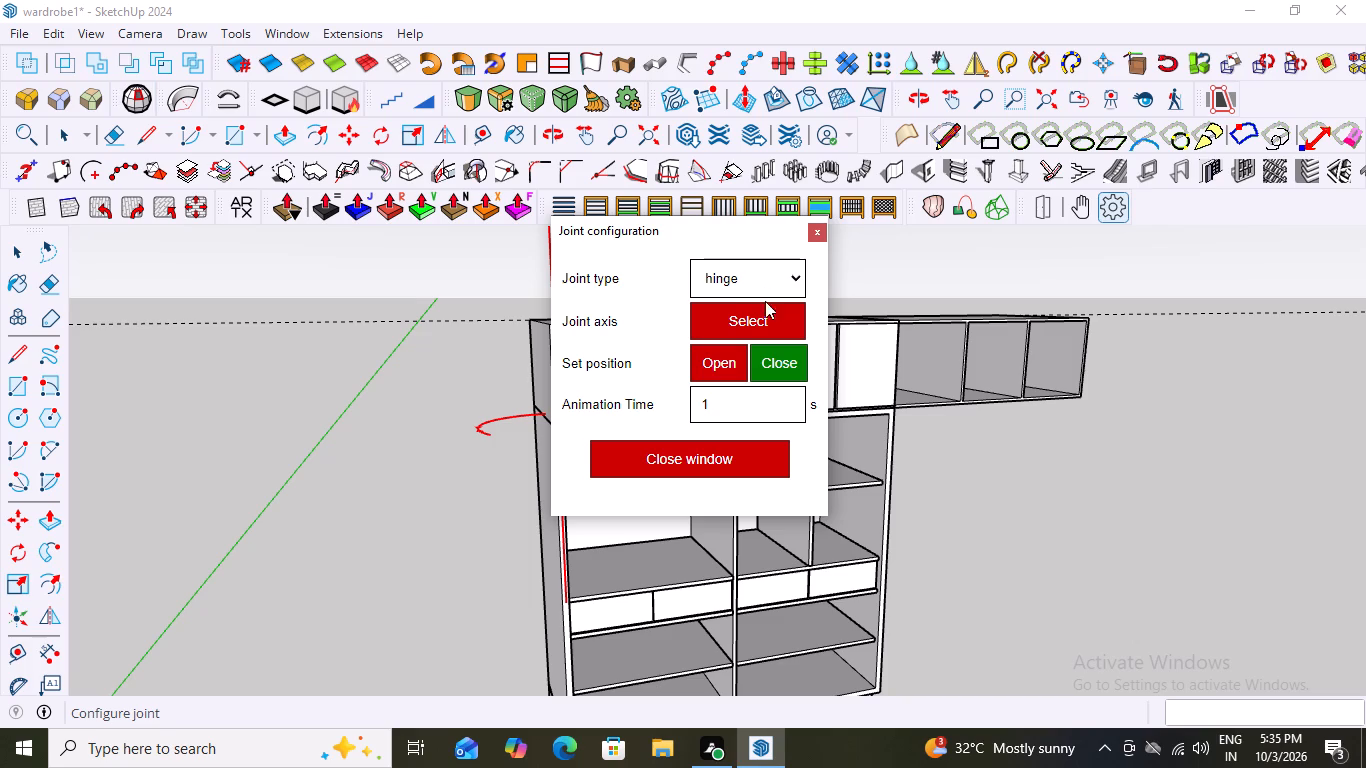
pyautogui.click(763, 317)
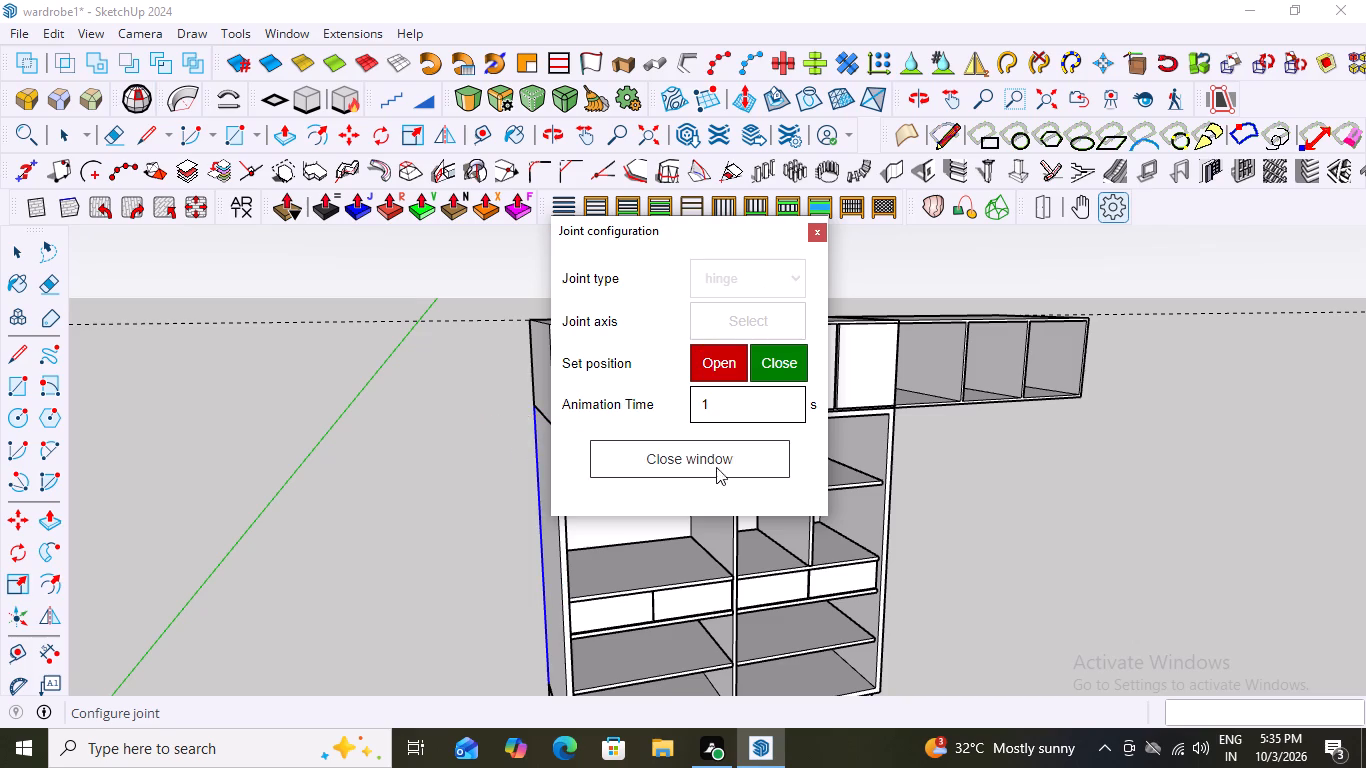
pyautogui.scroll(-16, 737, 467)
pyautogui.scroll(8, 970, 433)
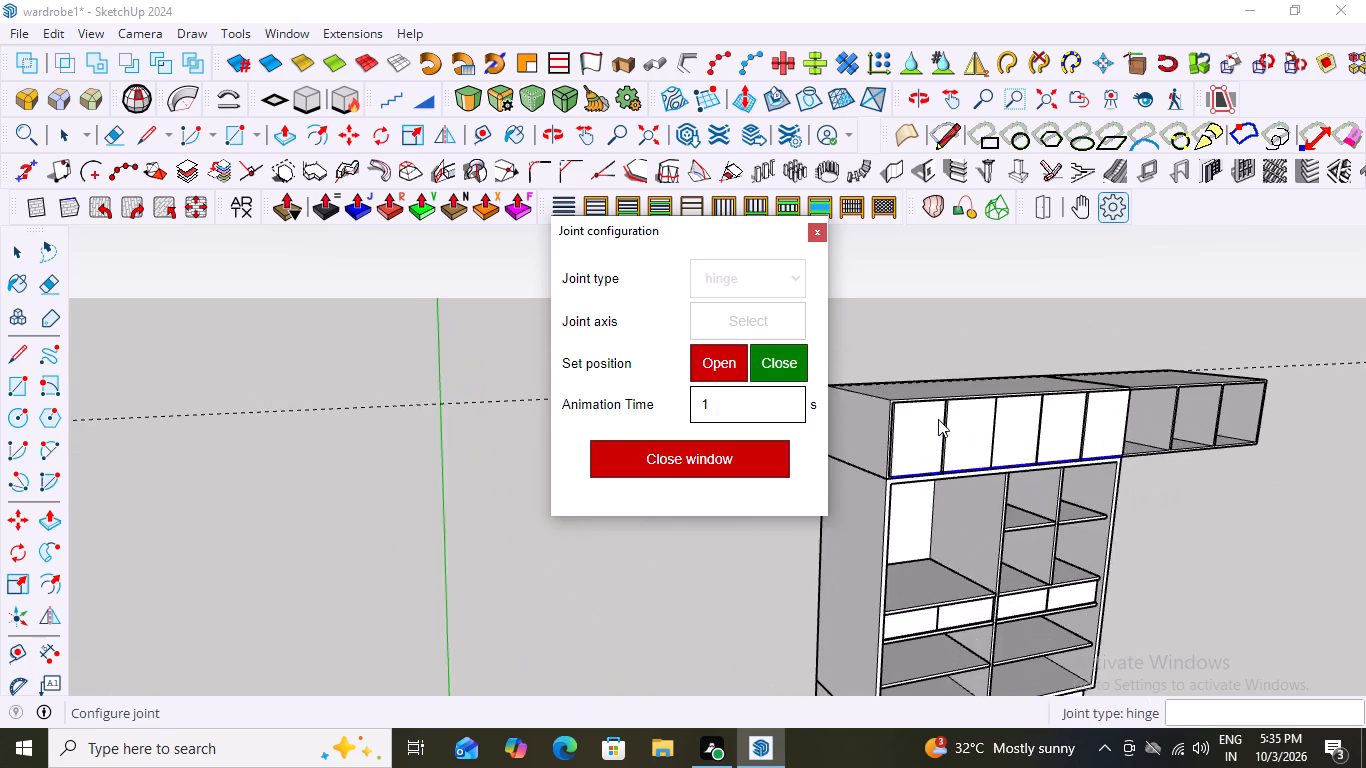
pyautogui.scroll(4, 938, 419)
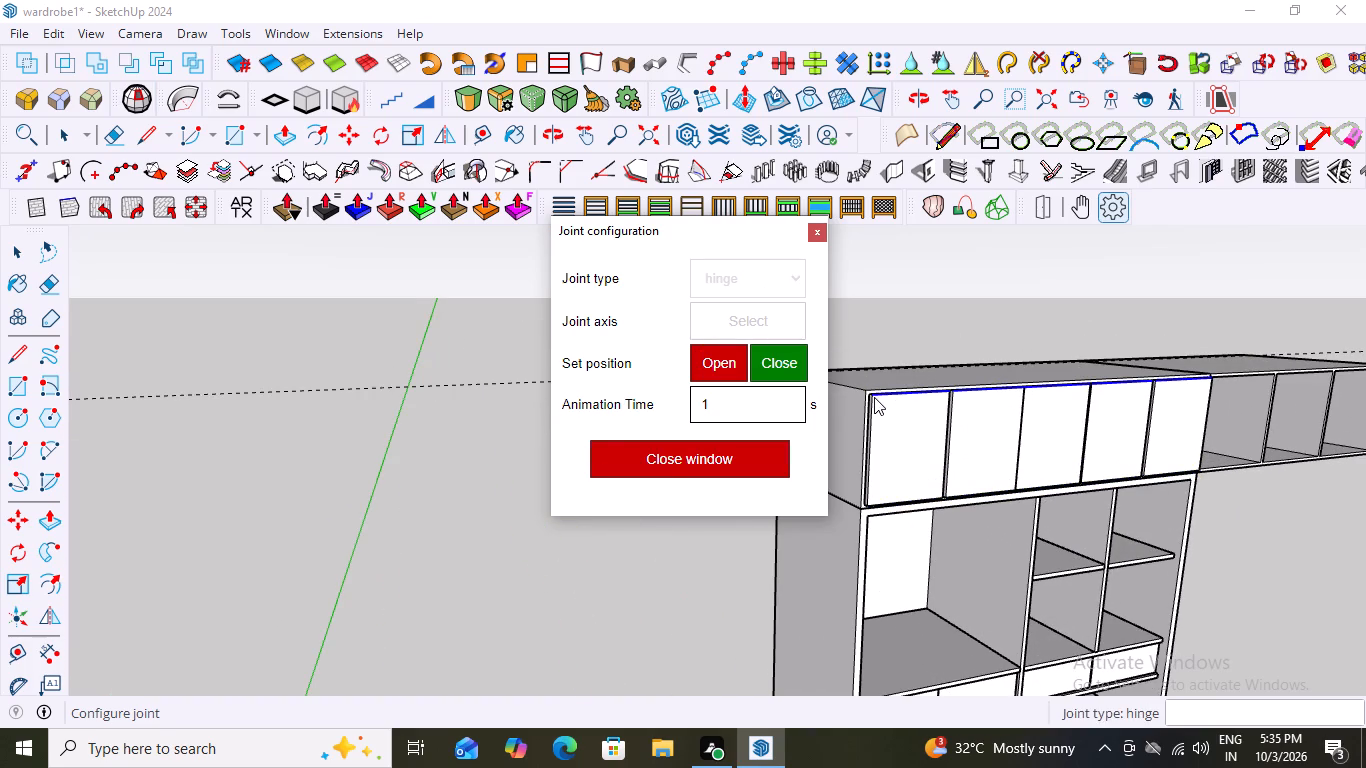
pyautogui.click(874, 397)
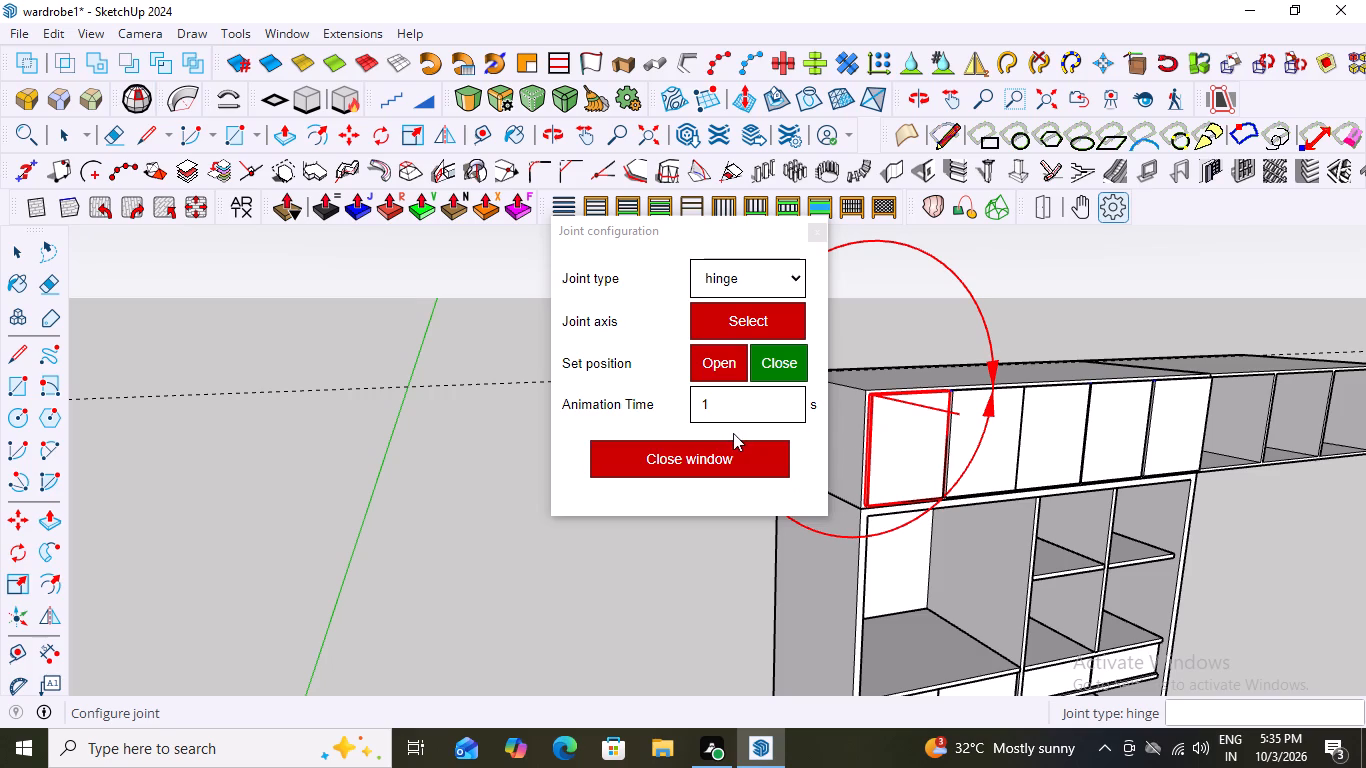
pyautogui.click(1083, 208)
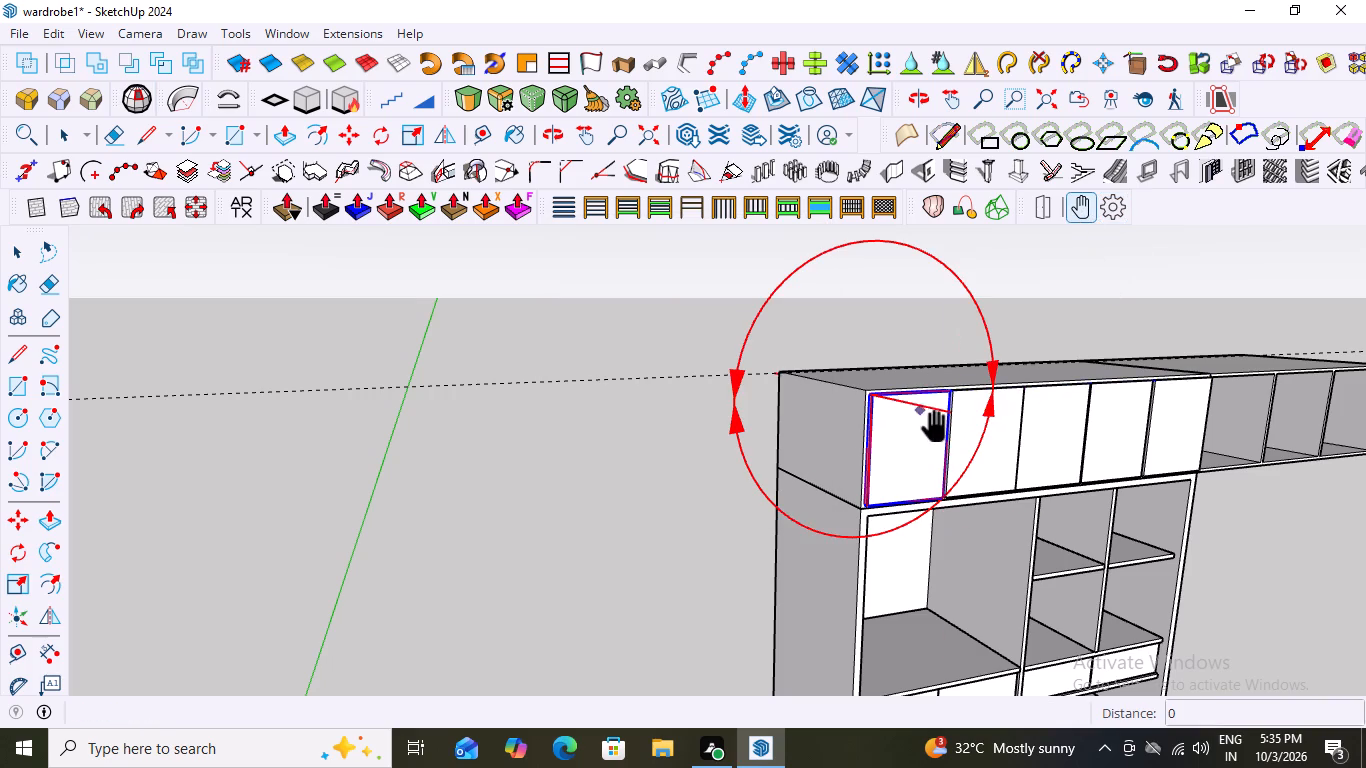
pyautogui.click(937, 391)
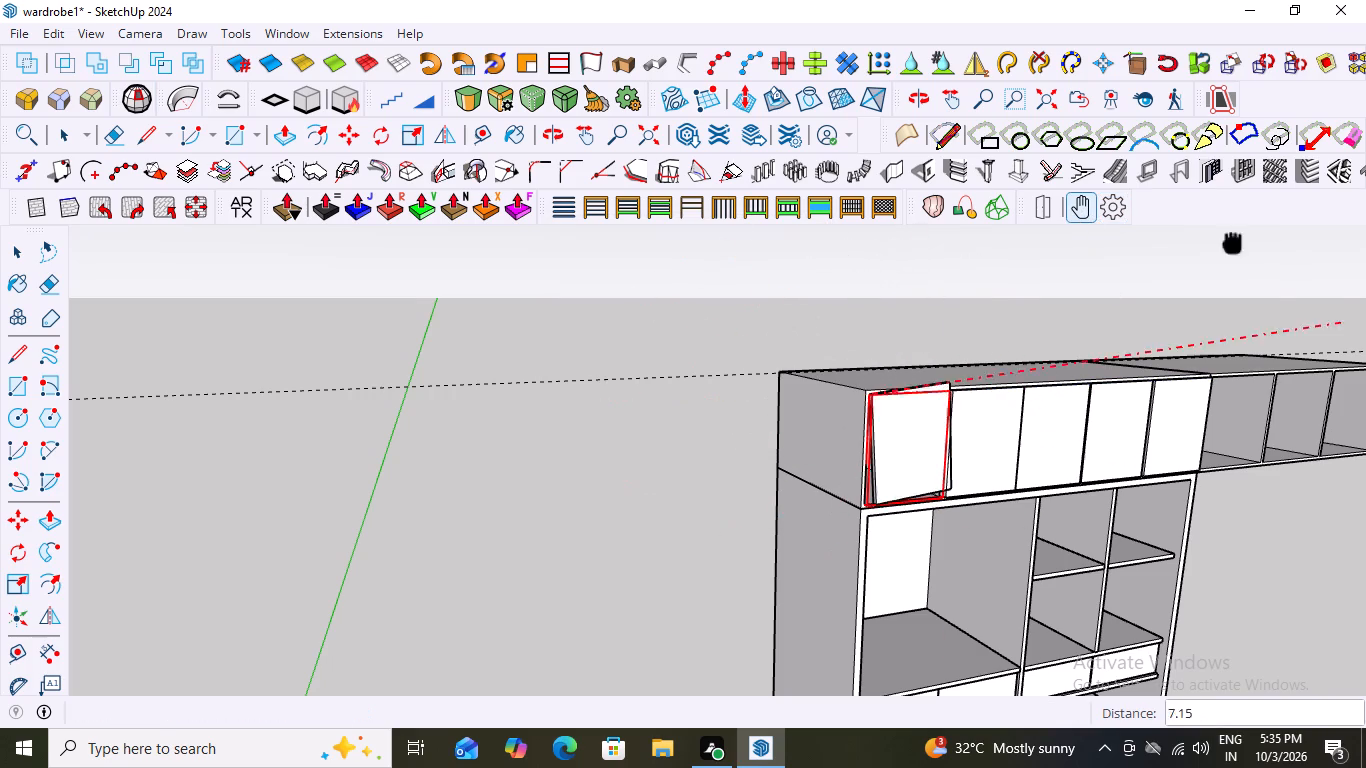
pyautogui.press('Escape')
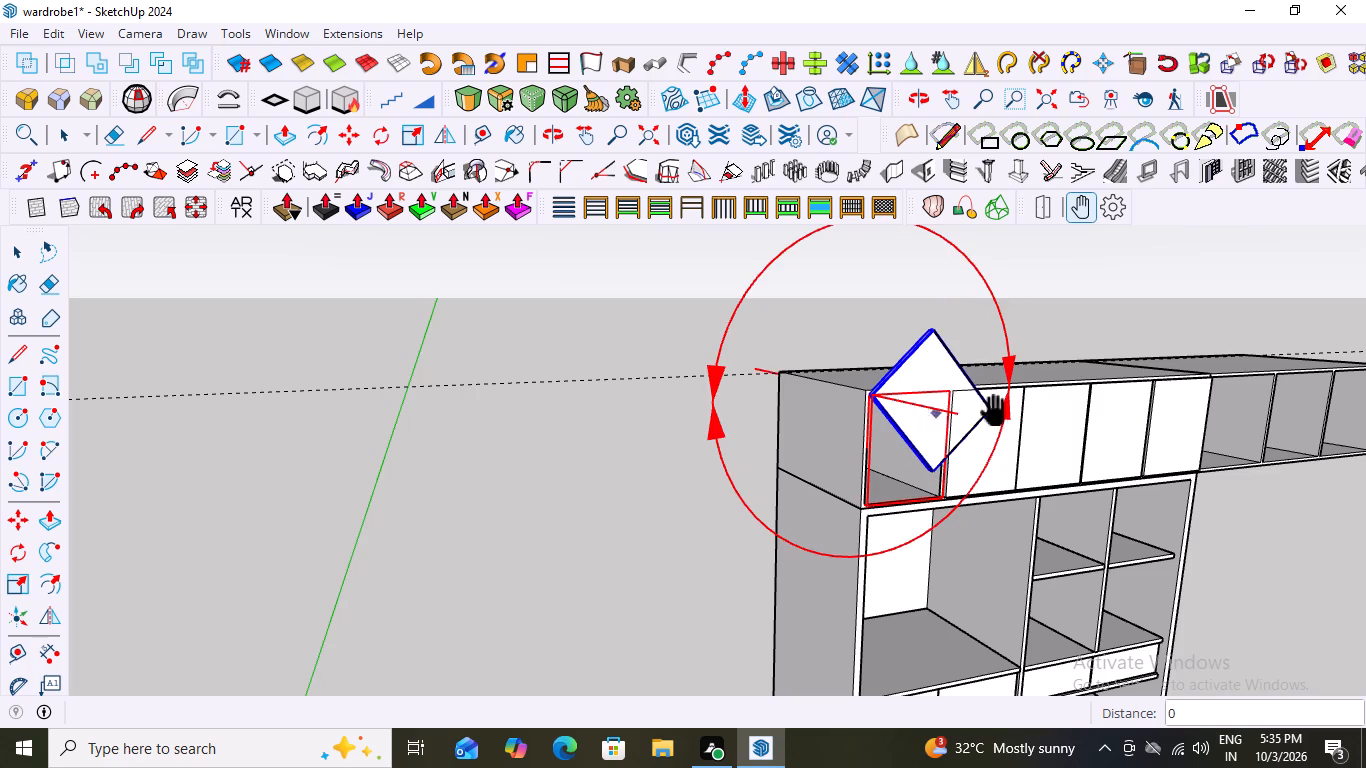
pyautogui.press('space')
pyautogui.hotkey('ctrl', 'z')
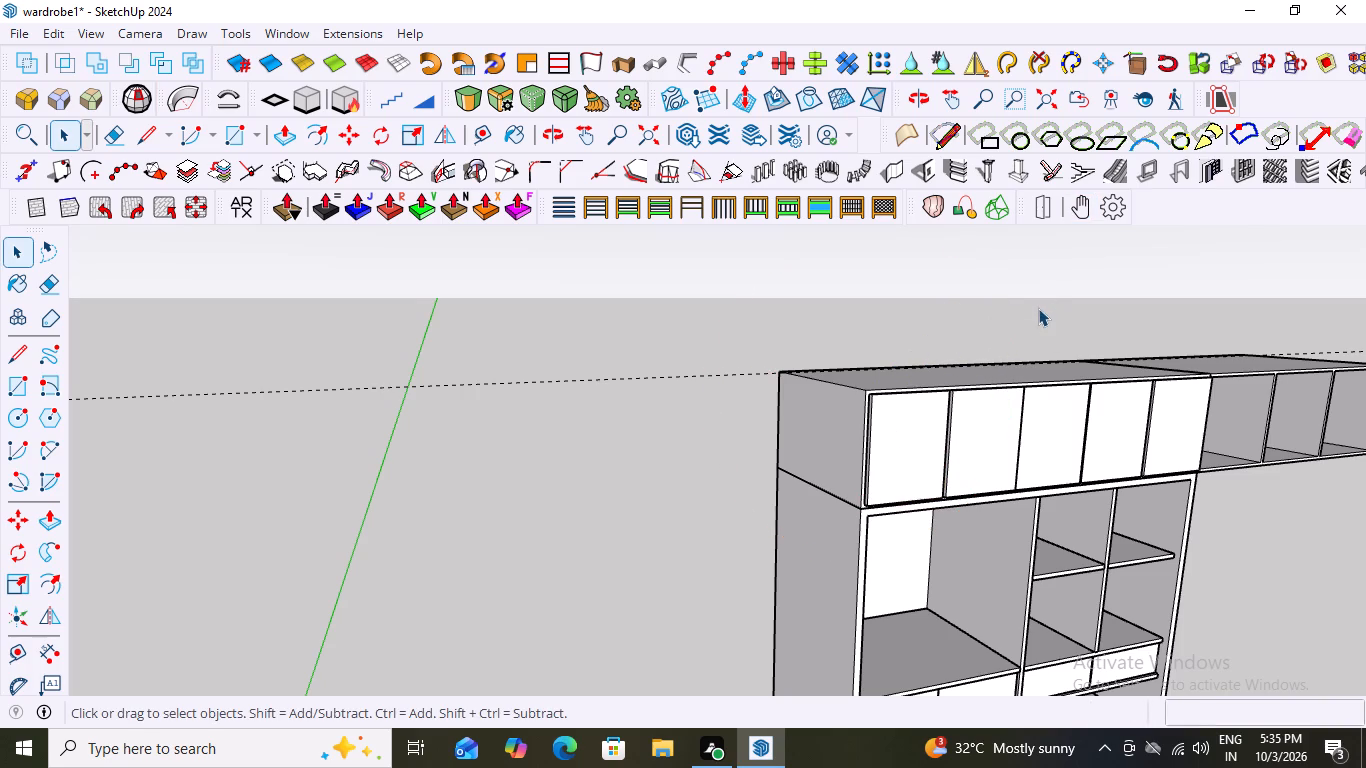
# Configure a hinge joint on the outermost loft shutter, with its axis along the loft's outer vertical front edge.
pyautogui.click(904, 428)
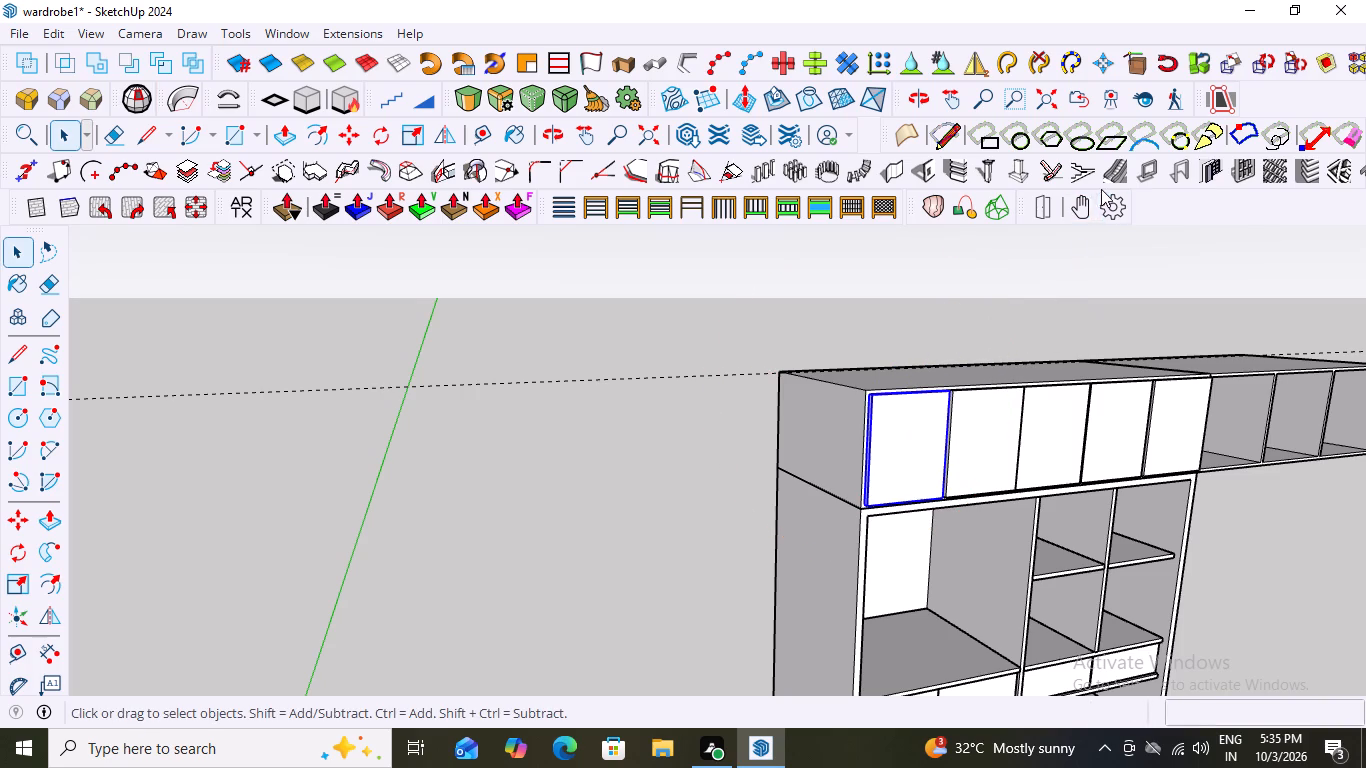
pyautogui.click(1121, 205)
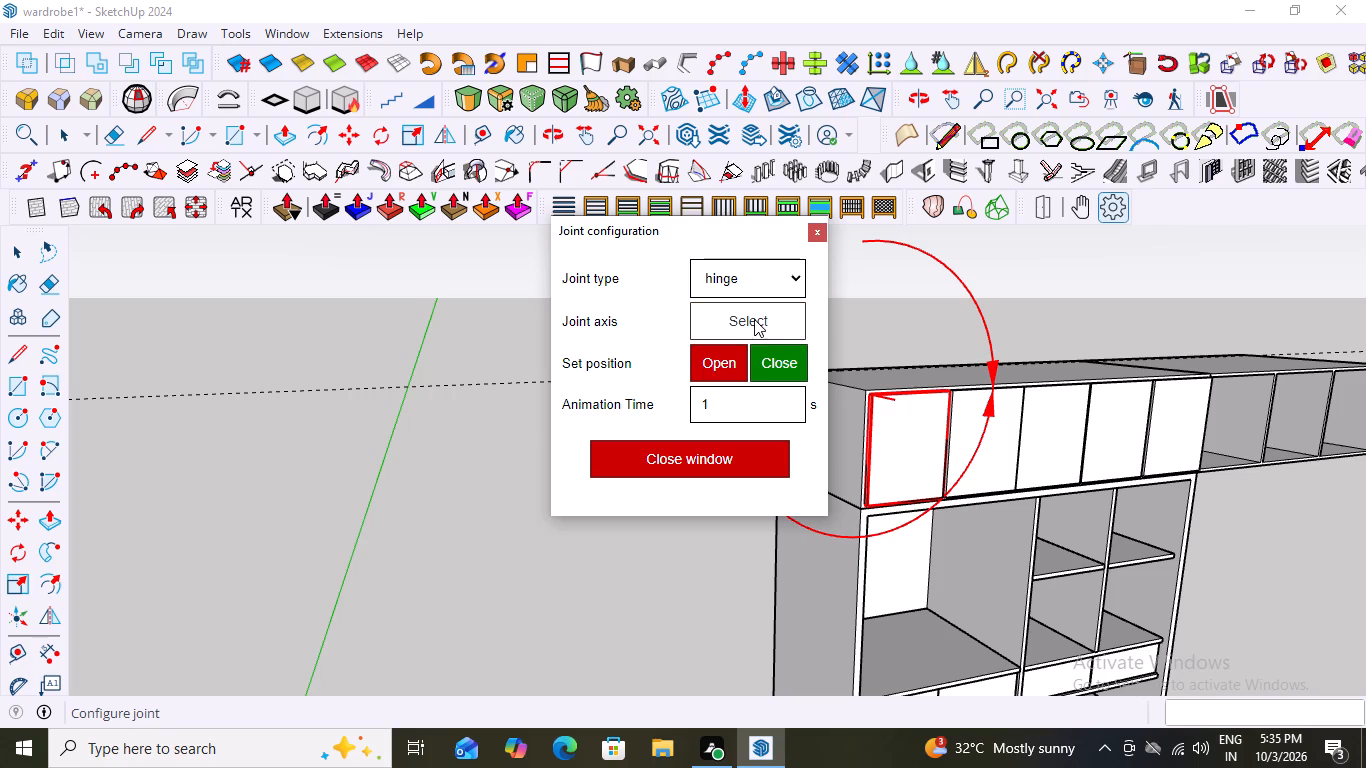
pyautogui.click(756, 315)
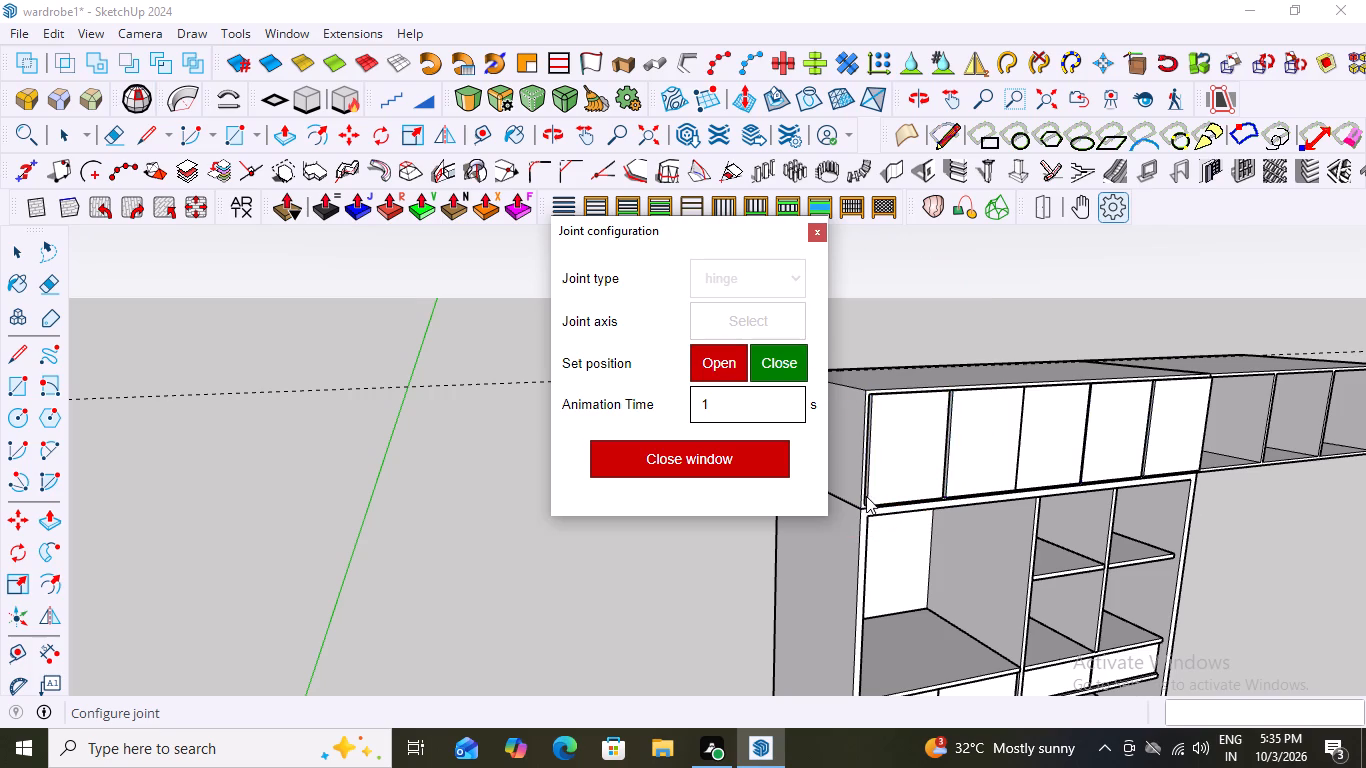
pyautogui.scroll(11, 868, 501)
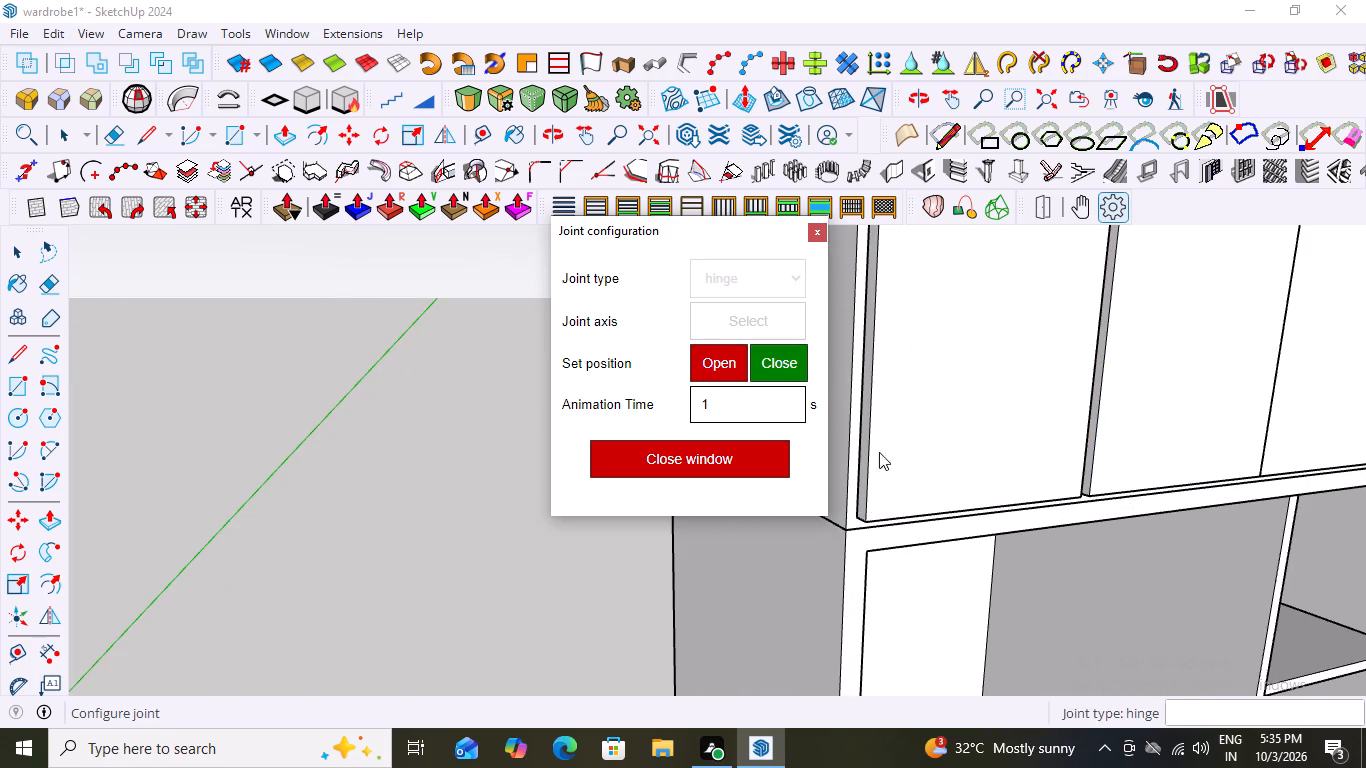
pyautogui.scroll(-3, 969, 505)
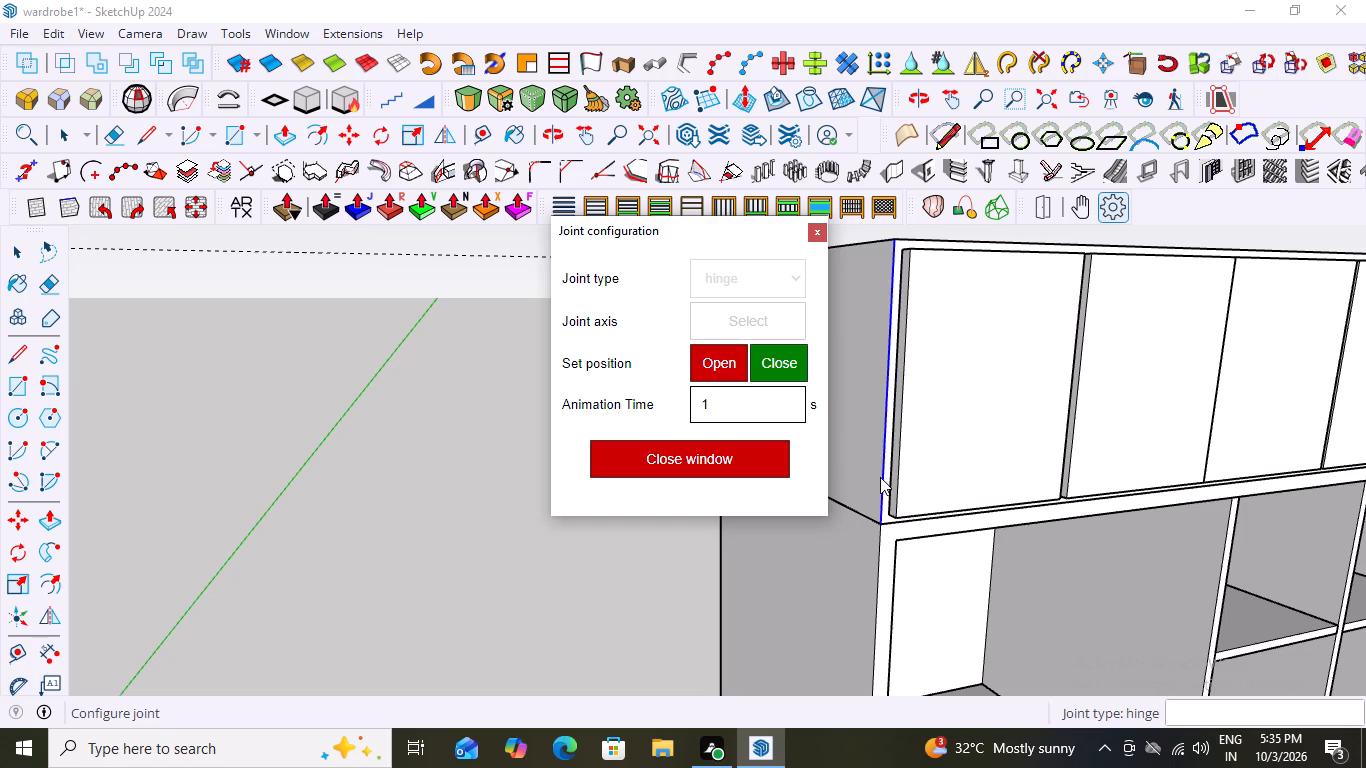
pyautogui.click(880, 477)
pyautogui.scroll(-7, 1053, 417)
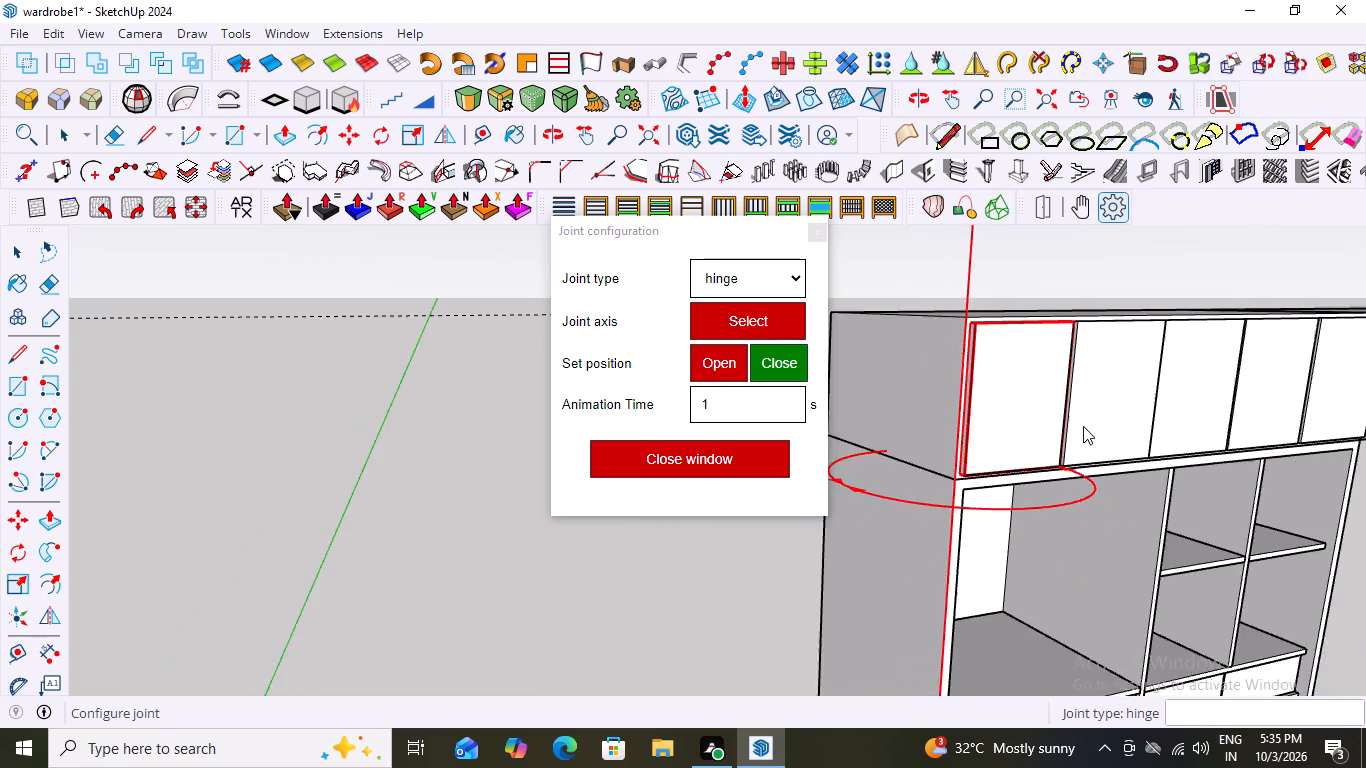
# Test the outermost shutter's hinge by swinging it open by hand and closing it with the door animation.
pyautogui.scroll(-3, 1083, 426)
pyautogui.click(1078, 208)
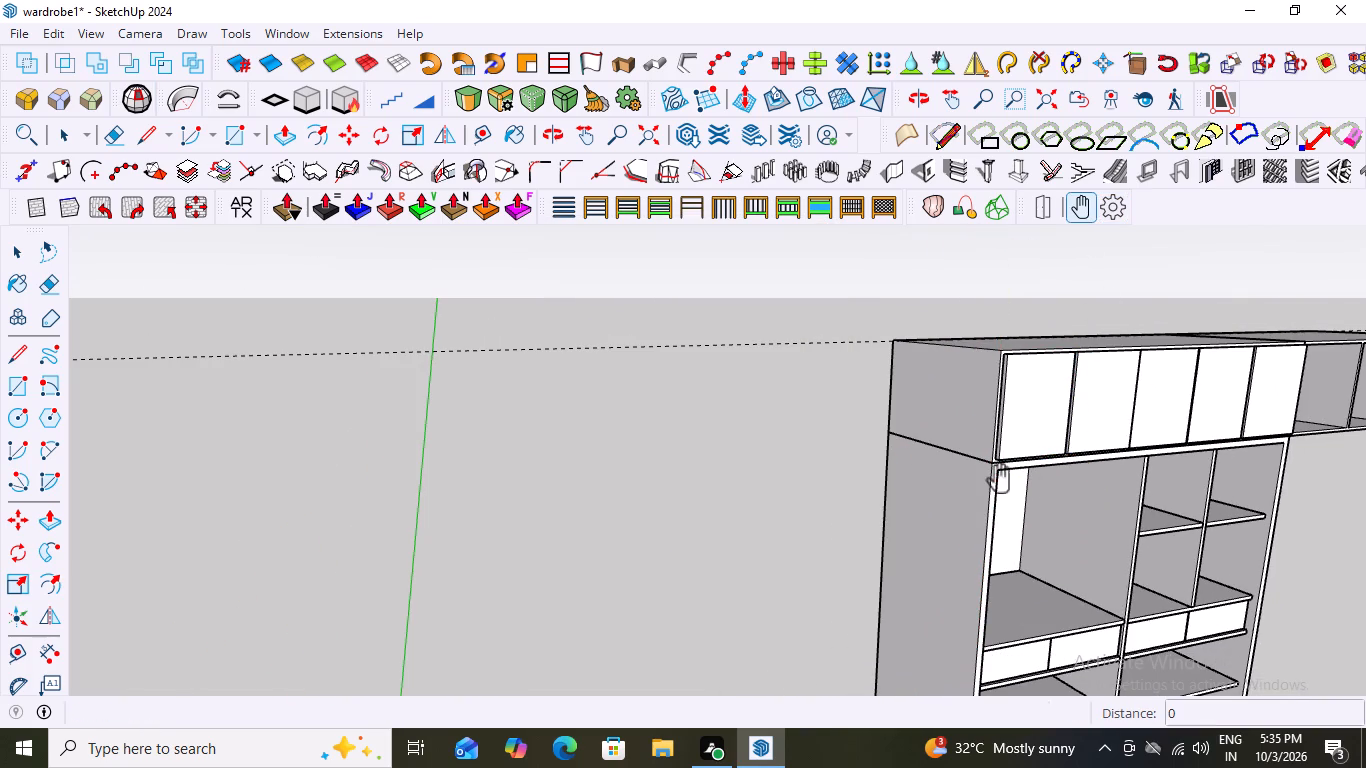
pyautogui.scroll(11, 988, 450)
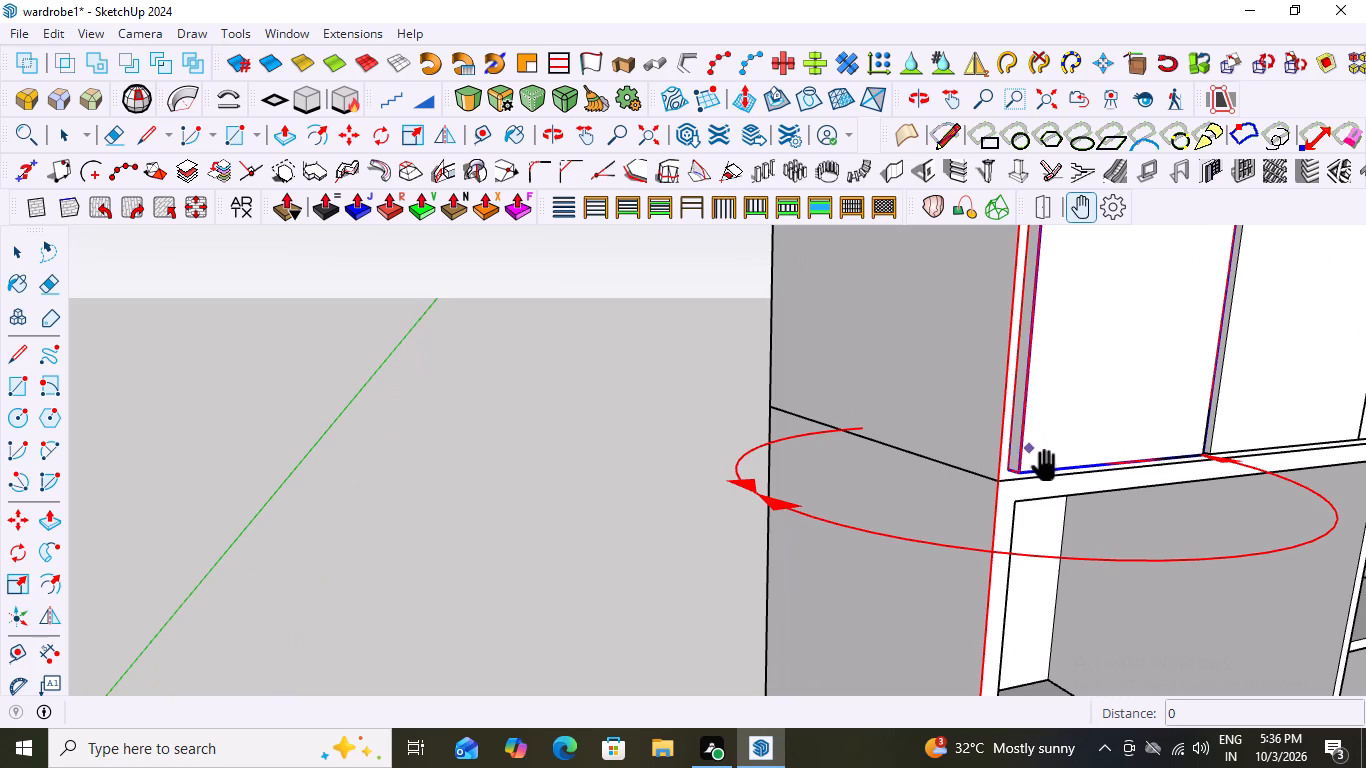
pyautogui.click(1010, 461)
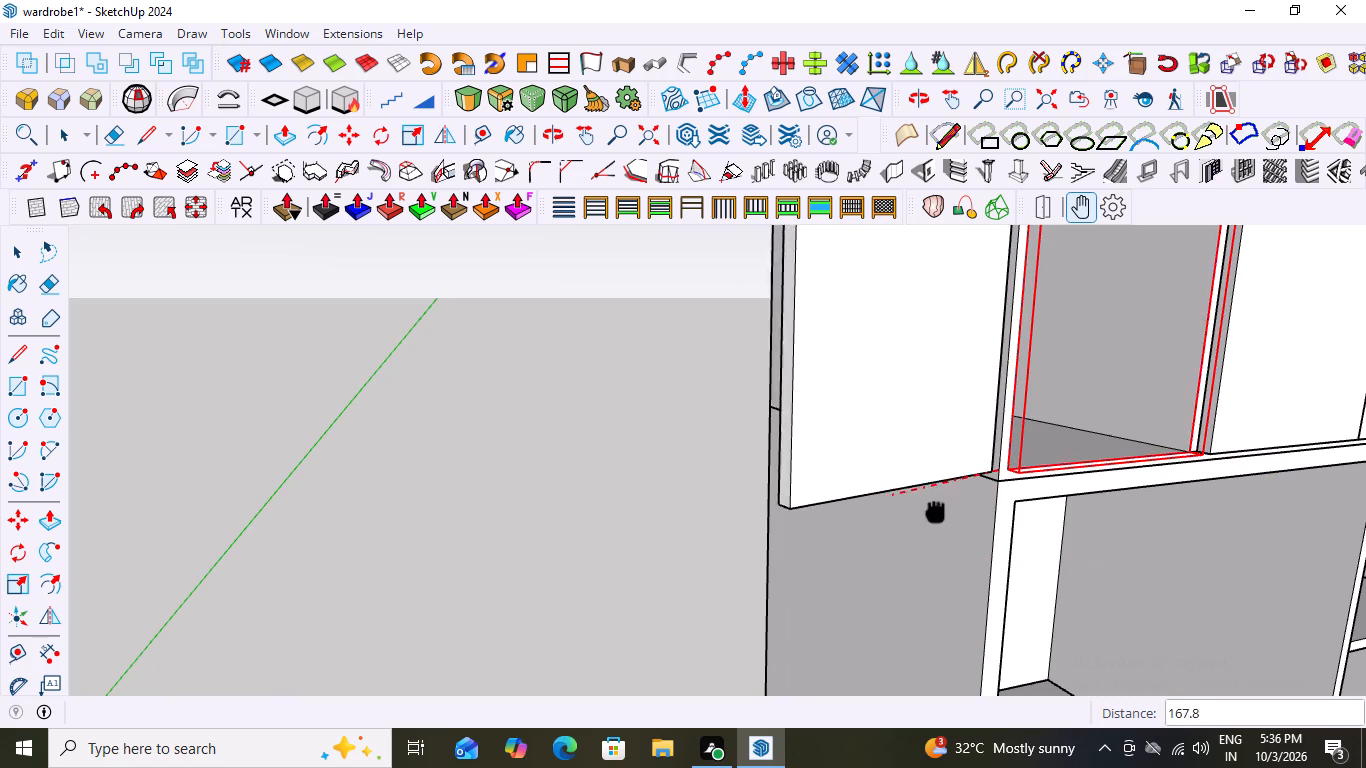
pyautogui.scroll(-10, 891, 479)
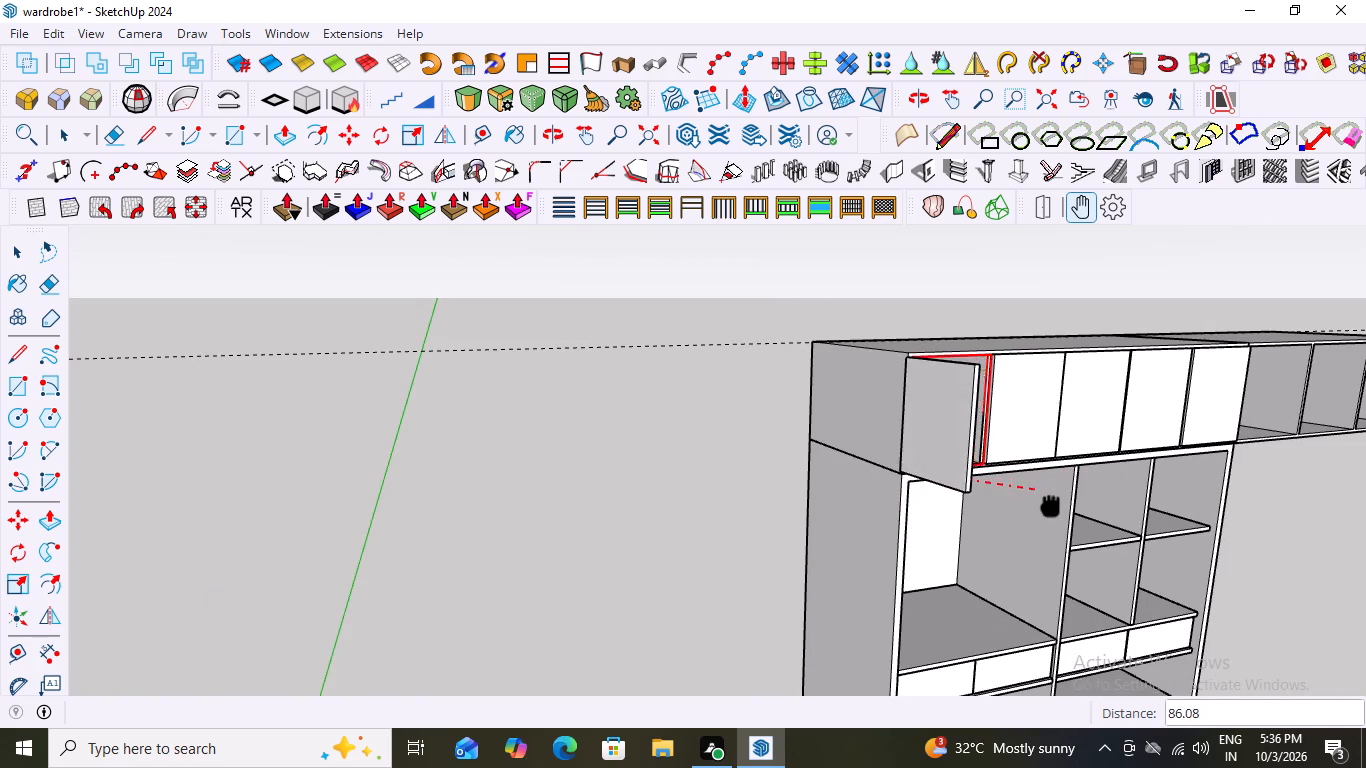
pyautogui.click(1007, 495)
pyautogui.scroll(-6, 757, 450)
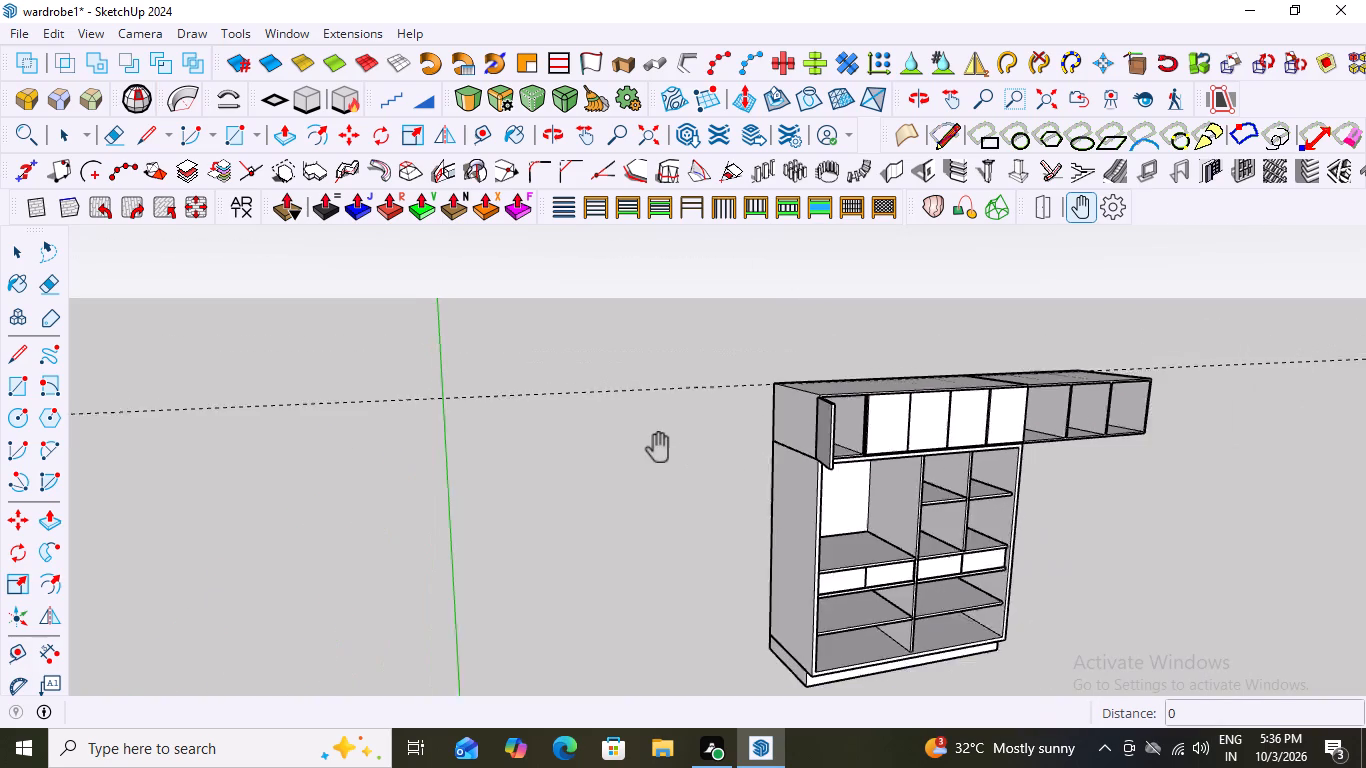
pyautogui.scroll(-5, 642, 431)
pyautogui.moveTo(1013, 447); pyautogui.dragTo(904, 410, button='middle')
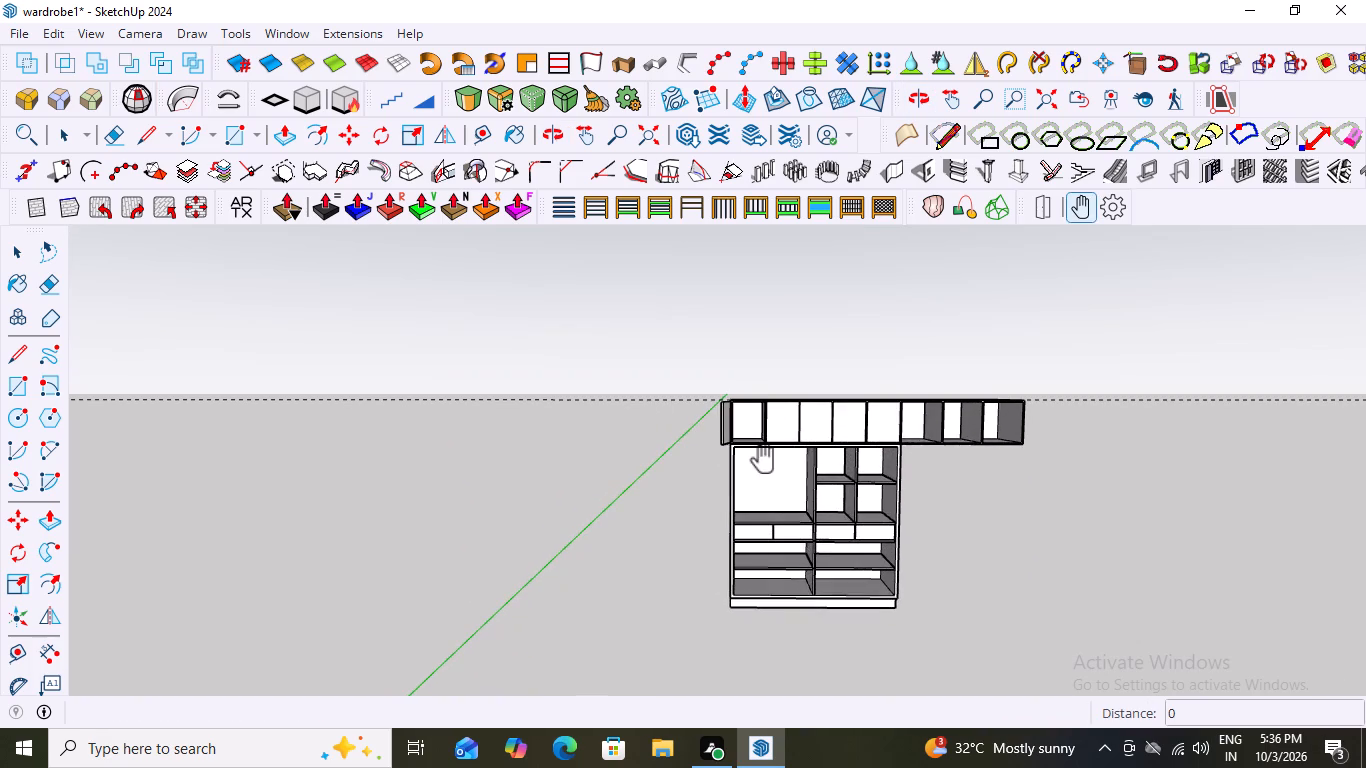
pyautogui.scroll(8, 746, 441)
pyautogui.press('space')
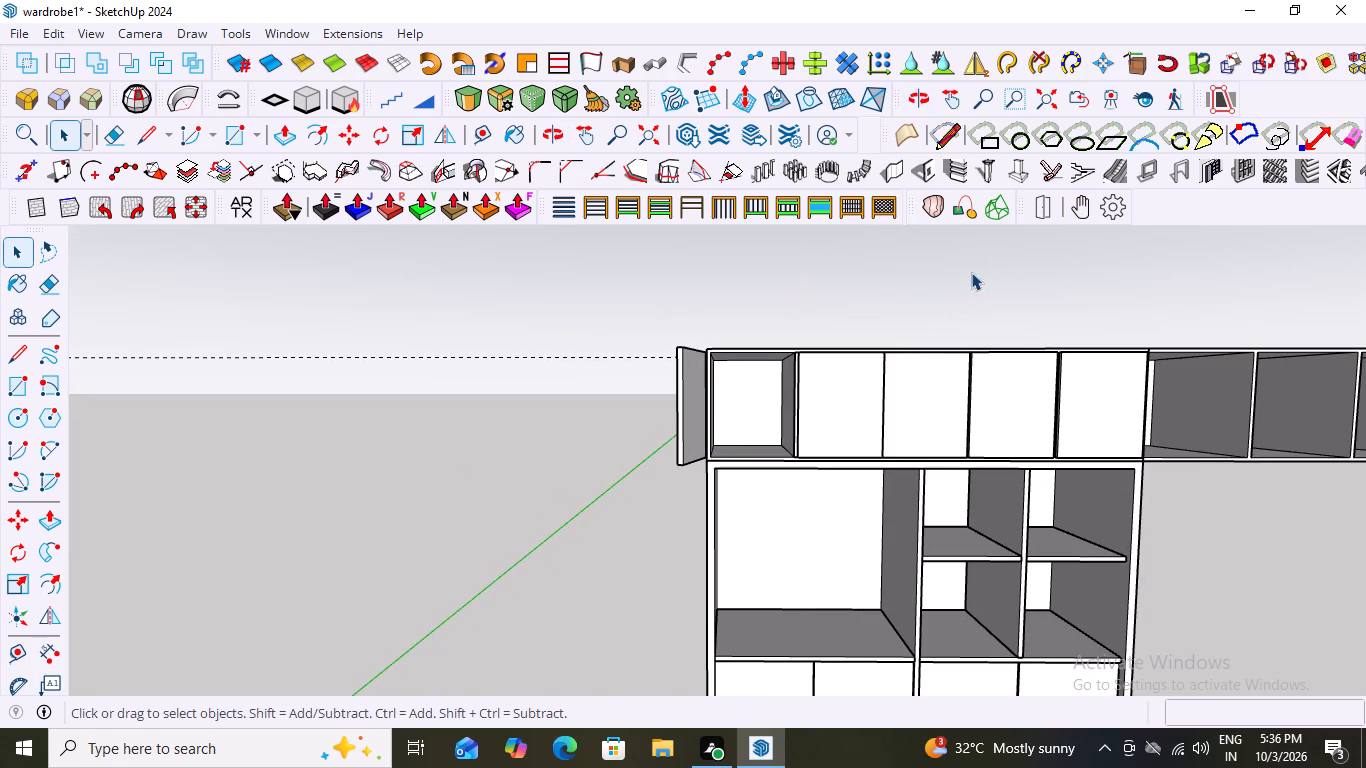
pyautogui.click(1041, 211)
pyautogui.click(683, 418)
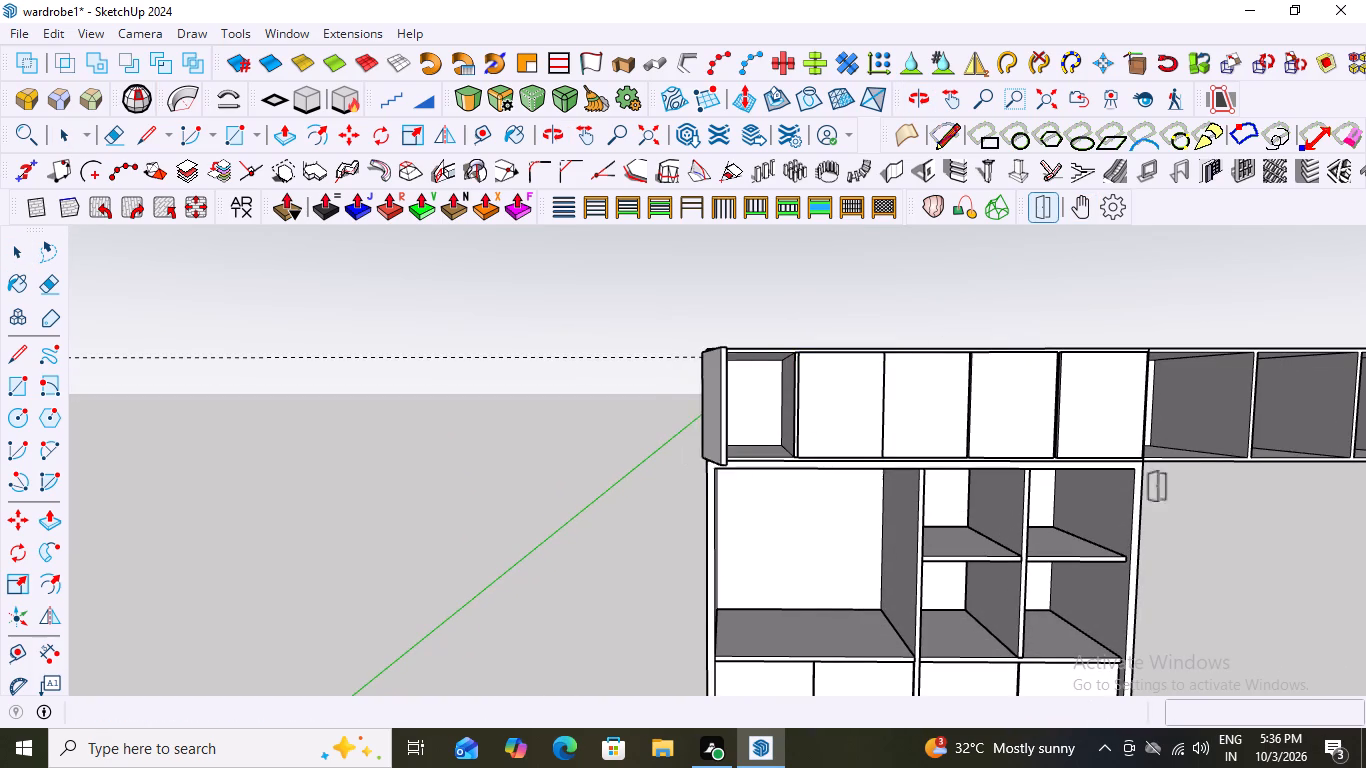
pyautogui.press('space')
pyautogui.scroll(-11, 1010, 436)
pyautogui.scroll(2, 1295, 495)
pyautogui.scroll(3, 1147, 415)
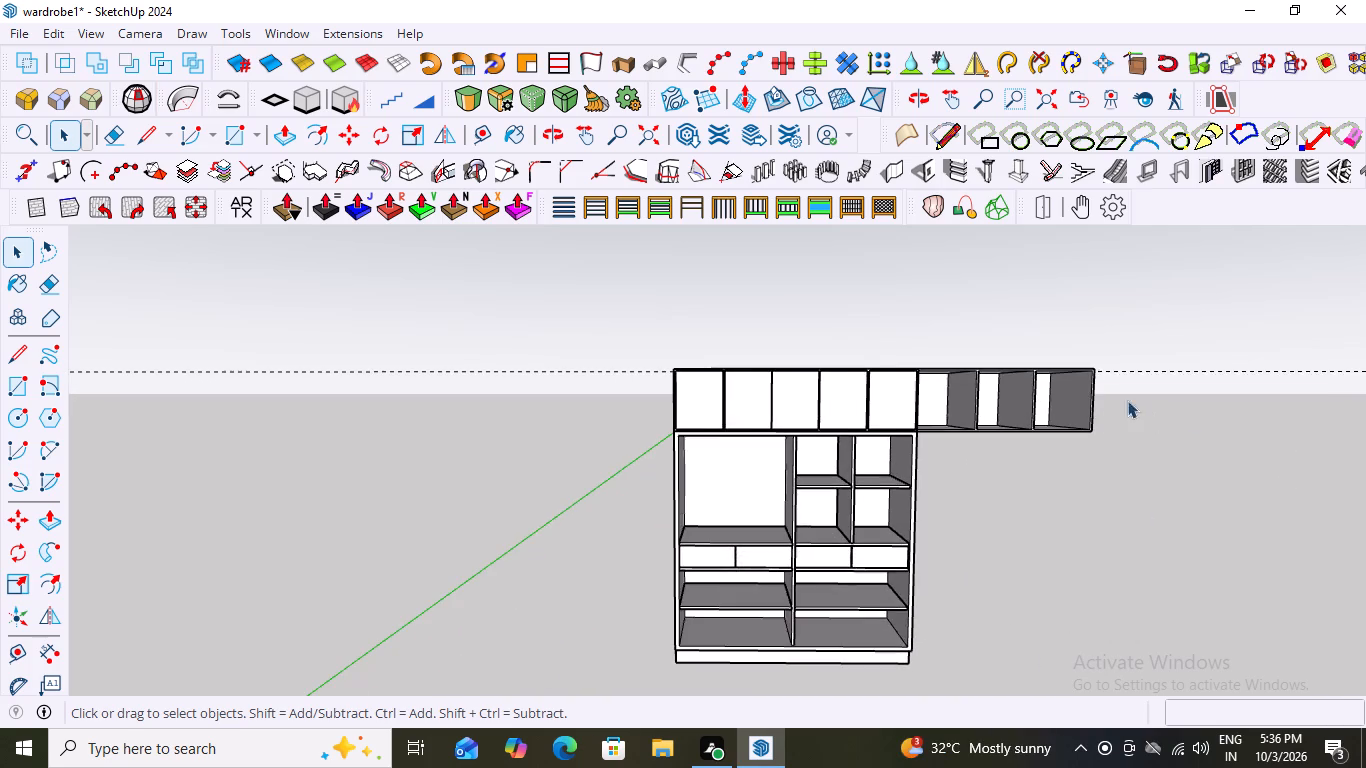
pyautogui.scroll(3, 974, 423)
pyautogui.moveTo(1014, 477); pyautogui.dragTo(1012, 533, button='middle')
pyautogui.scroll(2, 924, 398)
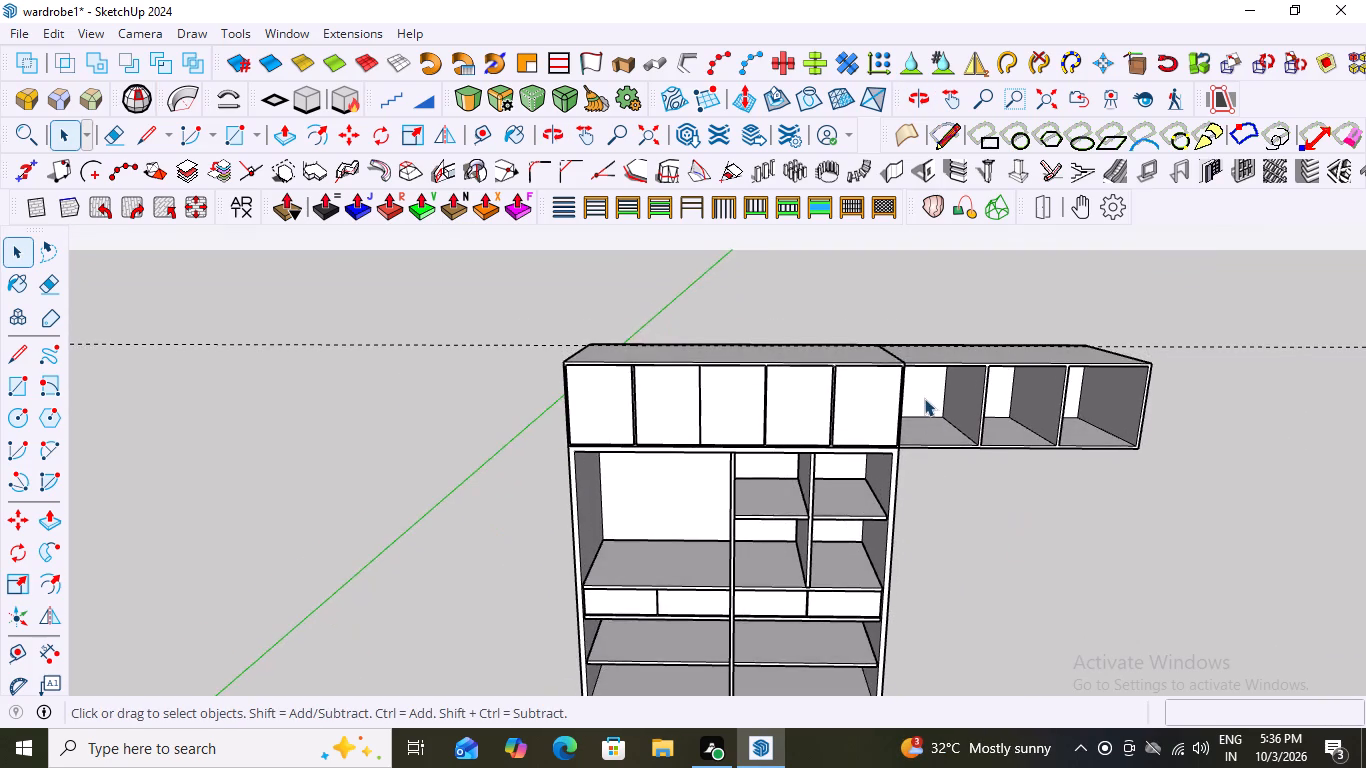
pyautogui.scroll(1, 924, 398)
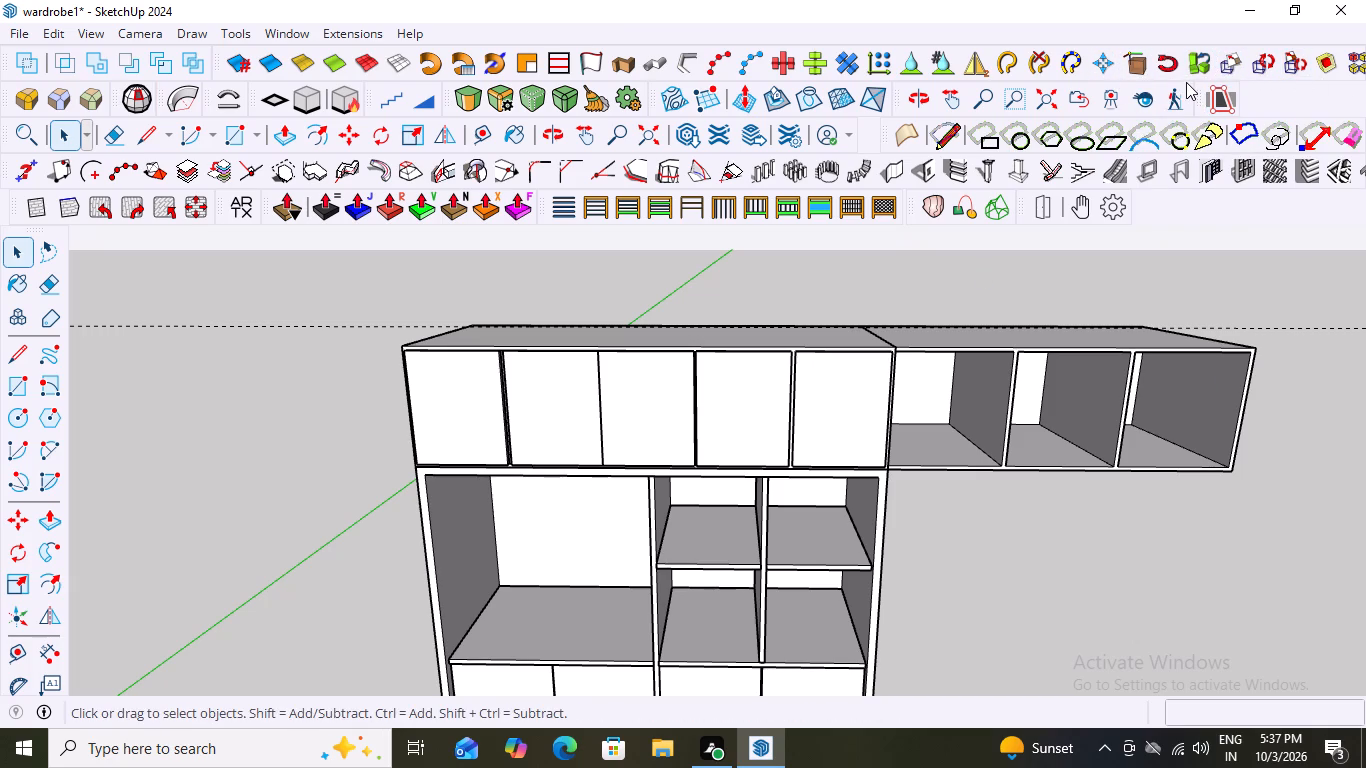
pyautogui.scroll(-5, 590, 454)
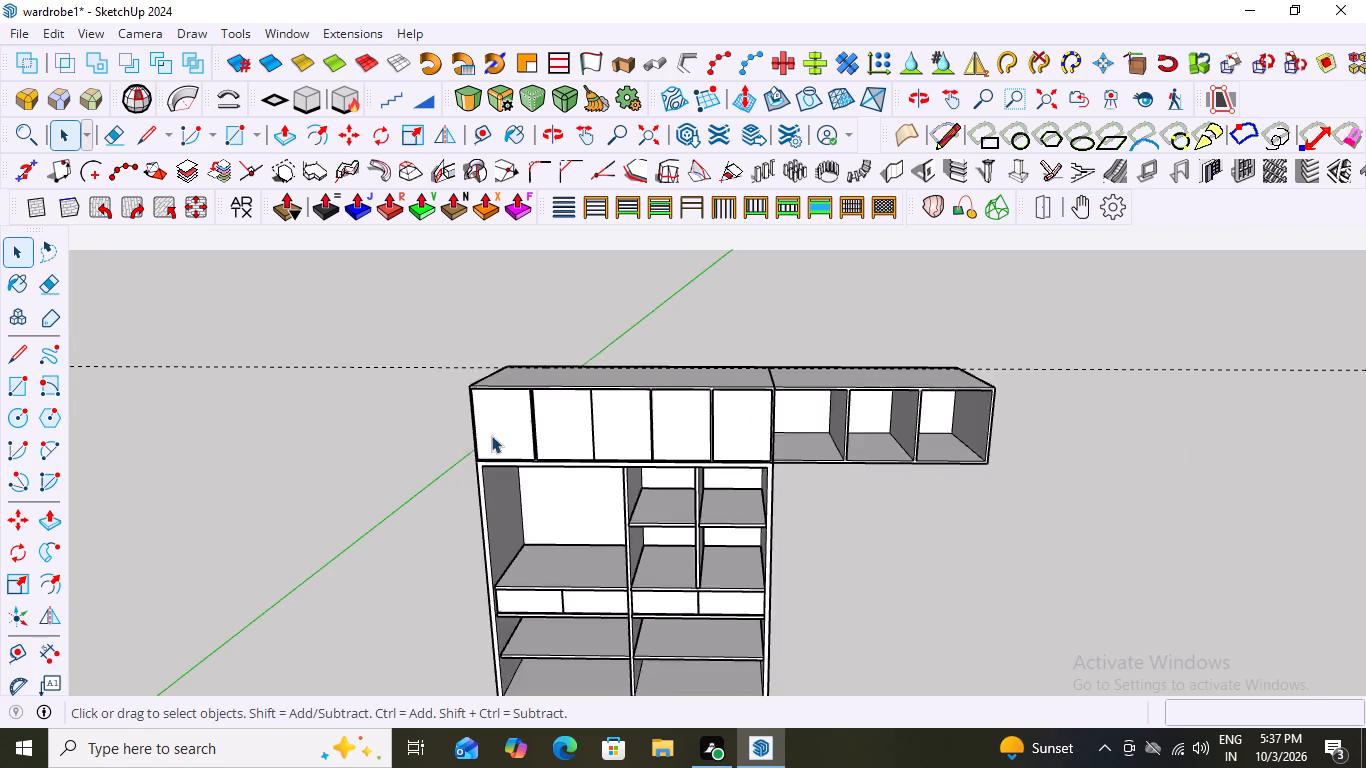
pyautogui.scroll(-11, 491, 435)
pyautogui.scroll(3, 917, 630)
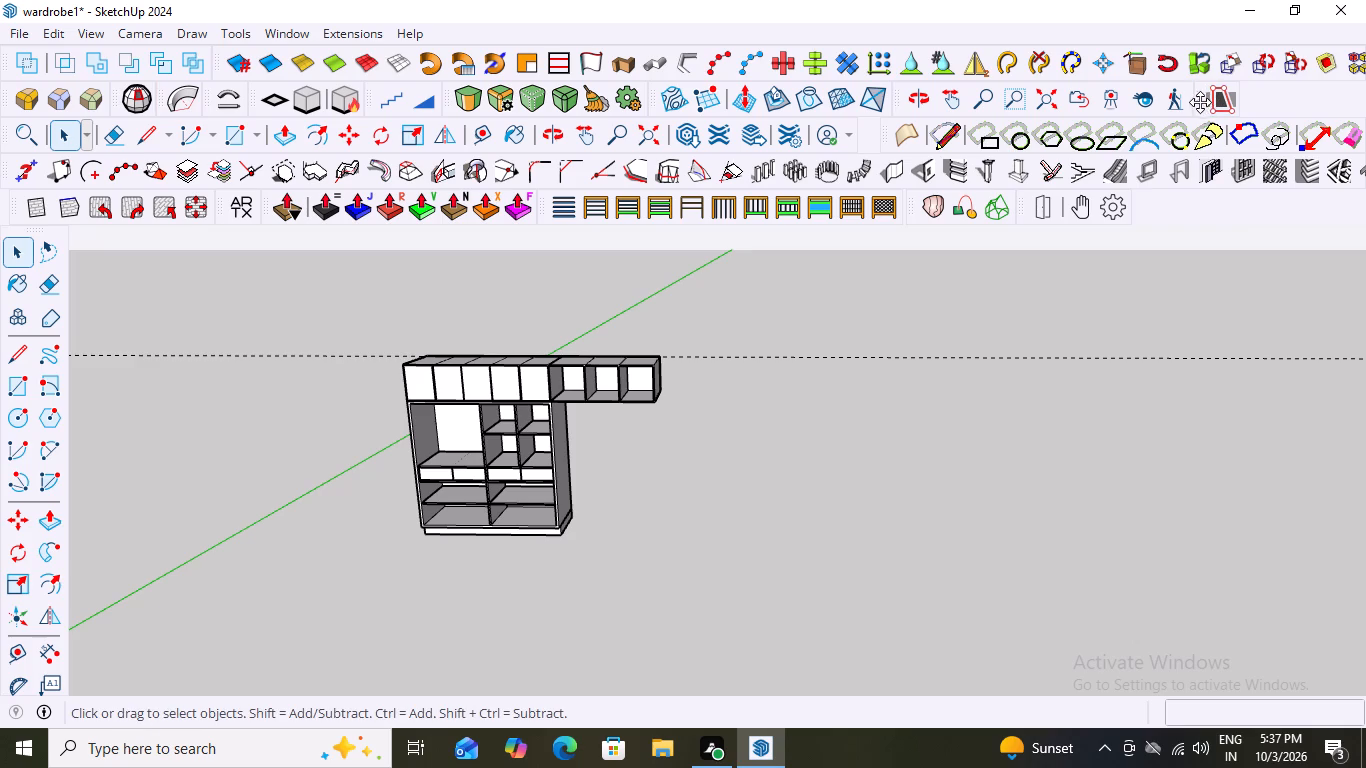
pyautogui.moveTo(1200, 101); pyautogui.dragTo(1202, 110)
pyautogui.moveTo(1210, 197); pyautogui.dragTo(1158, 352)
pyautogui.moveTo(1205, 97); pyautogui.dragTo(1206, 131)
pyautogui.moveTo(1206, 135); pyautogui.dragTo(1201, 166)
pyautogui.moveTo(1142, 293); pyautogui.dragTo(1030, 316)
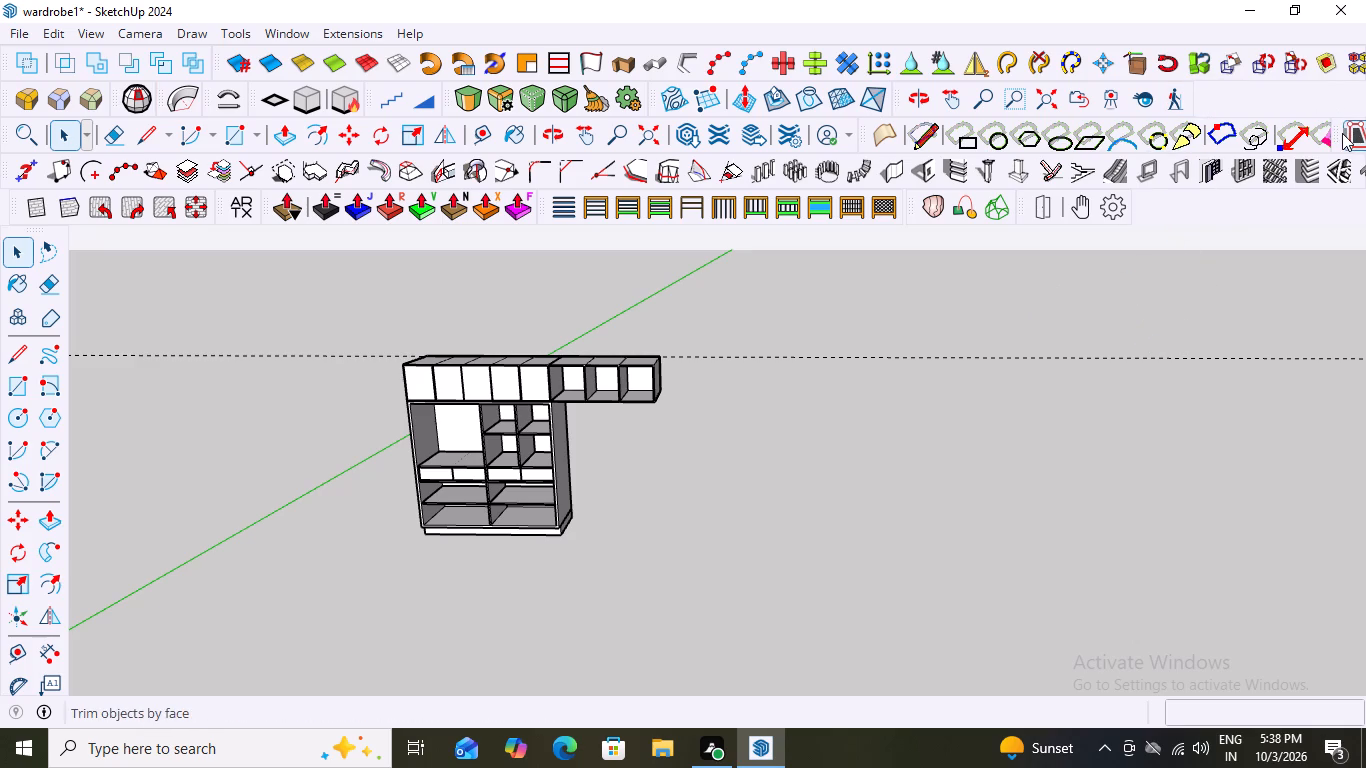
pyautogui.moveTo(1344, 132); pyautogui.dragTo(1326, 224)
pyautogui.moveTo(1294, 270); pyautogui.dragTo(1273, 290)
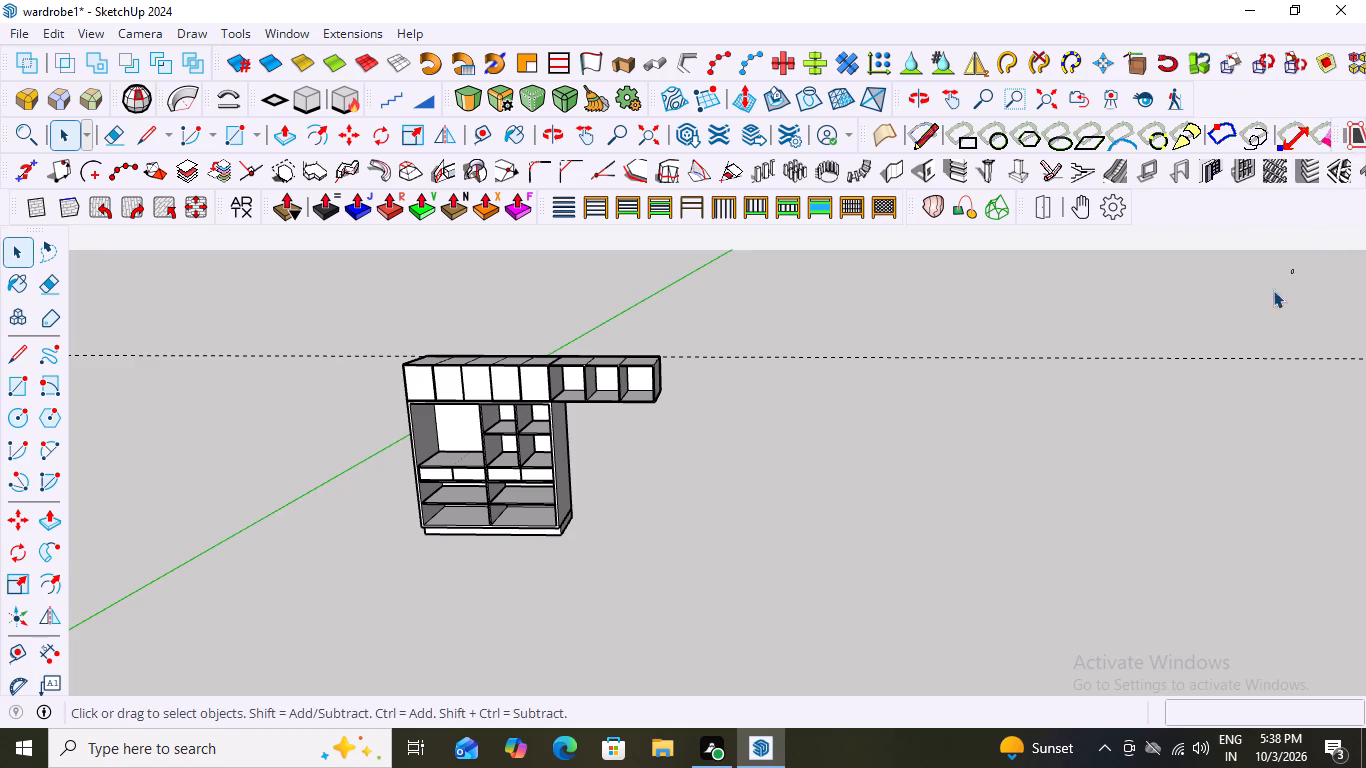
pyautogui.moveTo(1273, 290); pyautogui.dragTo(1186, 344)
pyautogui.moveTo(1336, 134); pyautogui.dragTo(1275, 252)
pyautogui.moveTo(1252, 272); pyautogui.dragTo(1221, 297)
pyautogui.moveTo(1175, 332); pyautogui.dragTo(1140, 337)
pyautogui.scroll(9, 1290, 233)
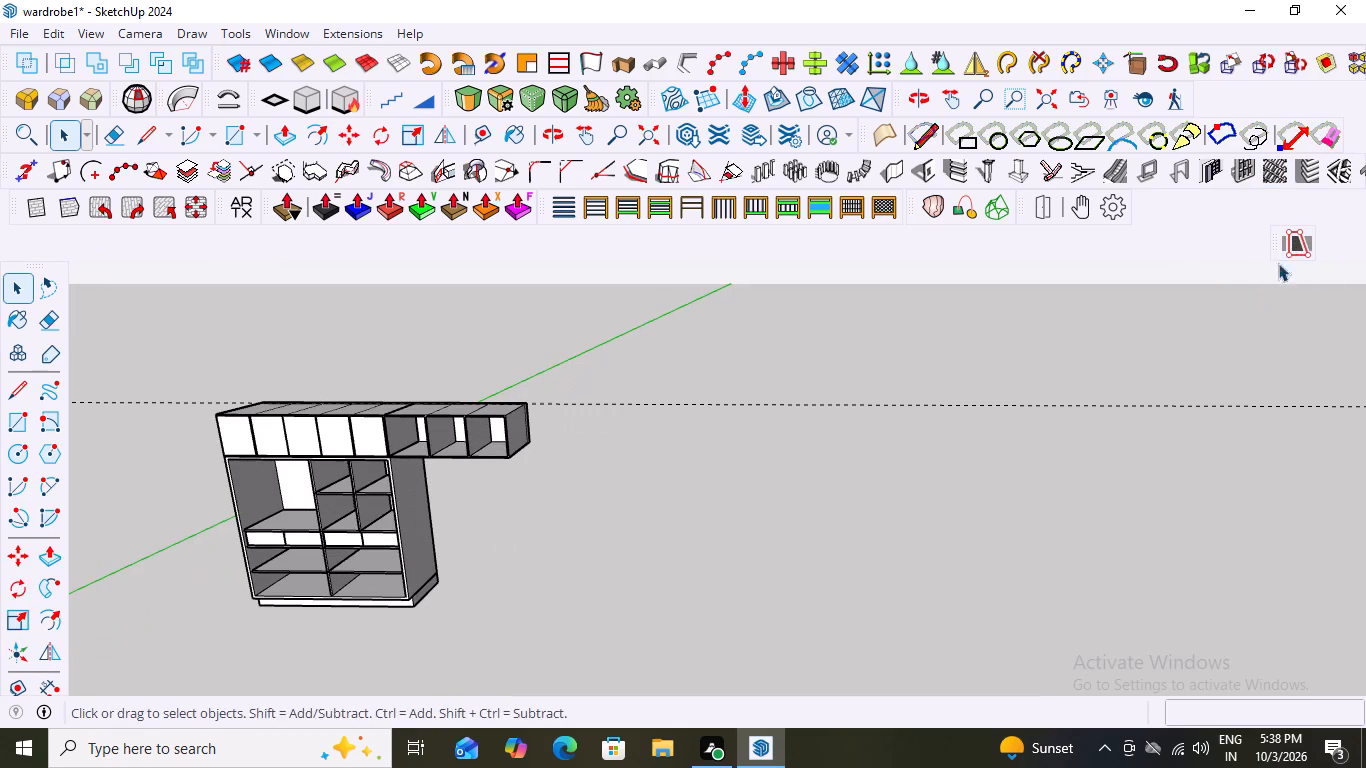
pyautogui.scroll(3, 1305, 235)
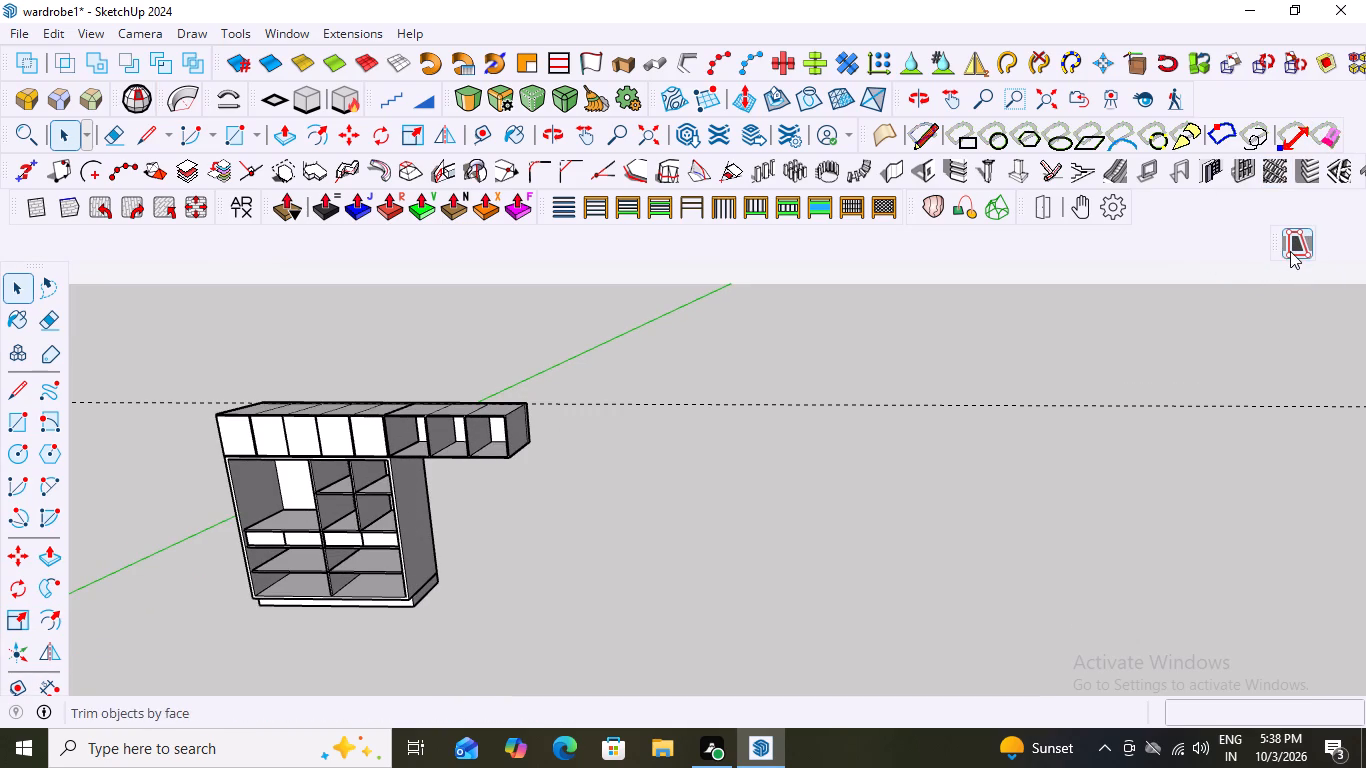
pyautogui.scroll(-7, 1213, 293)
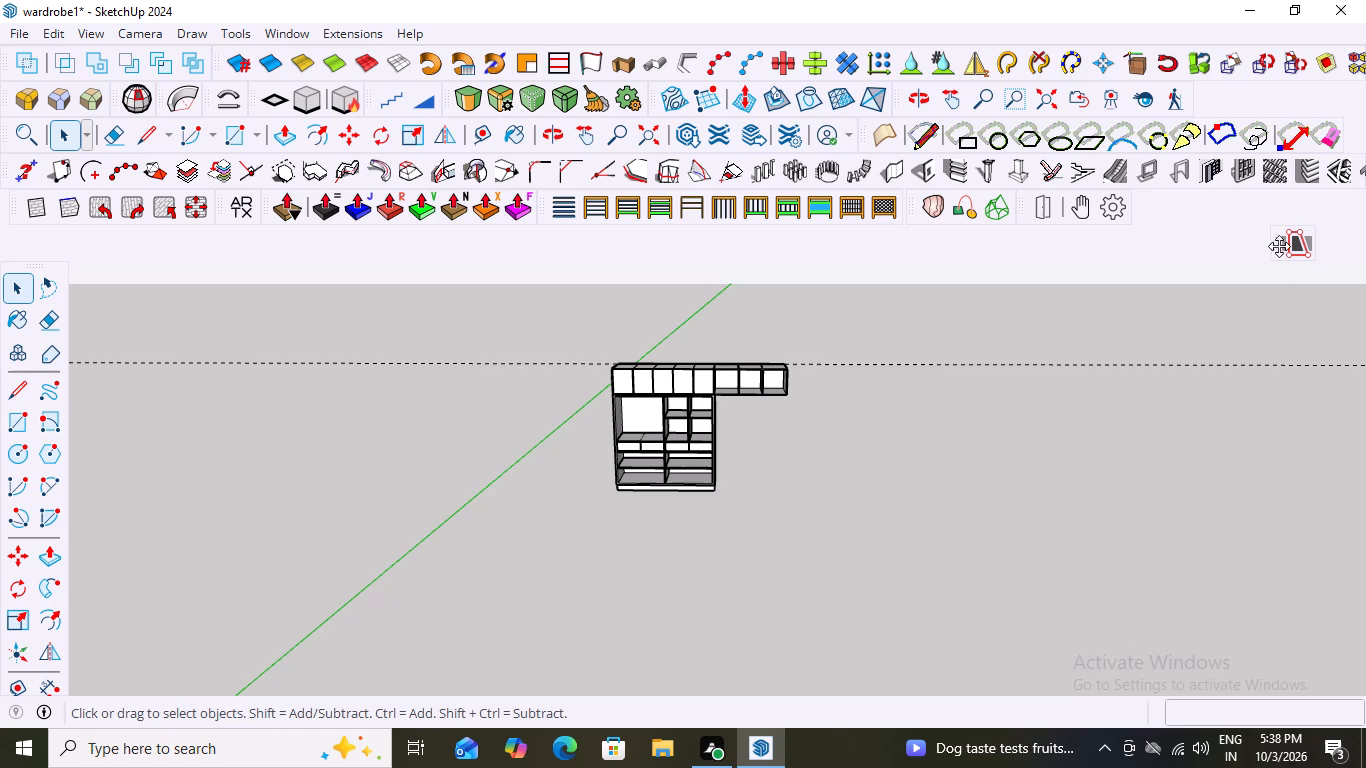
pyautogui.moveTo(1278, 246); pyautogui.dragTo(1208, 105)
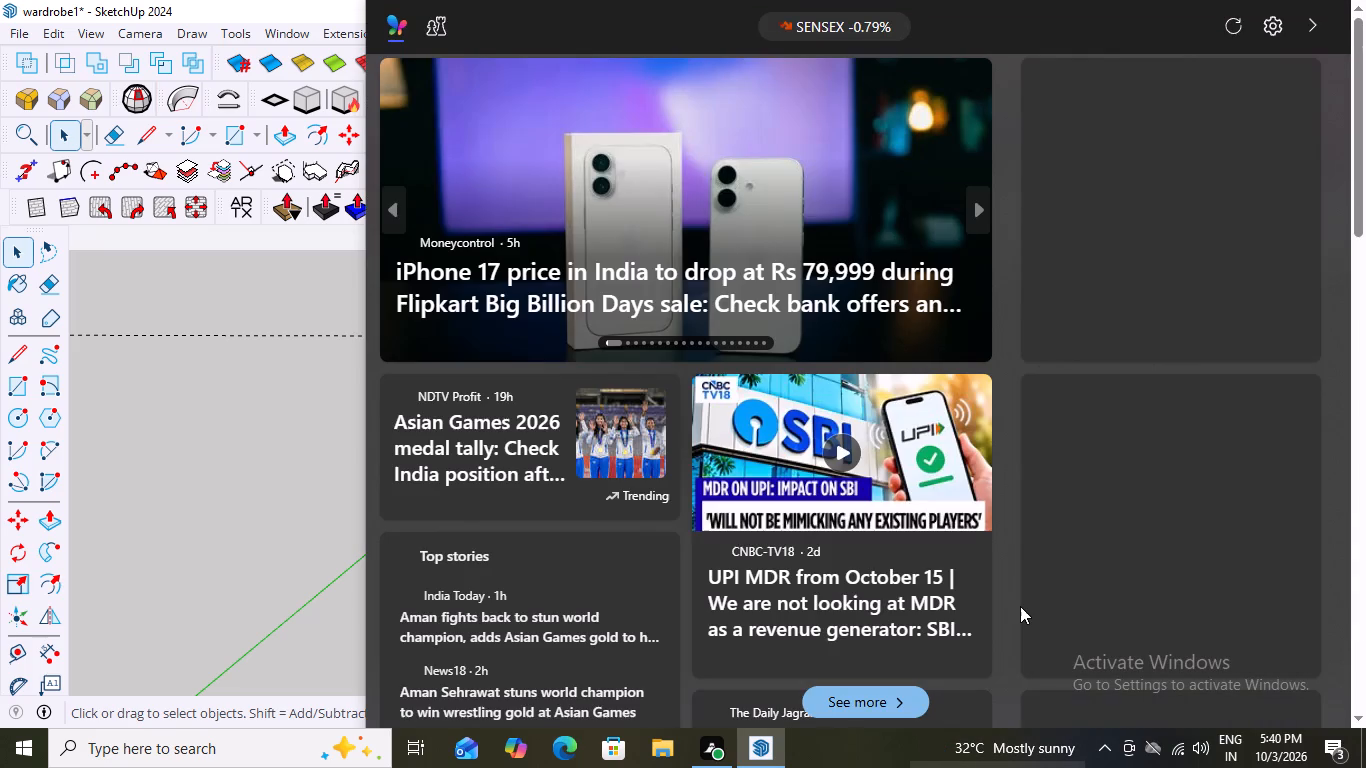
# Draw an upright rectangle about 3' 3 1/2" by 5' 9 1/2", perpendicular to the green axis, in the empty space beside the wardrobe.
pyautogui.scroll(-7, 221, 501)
pyautogui.scroll(-3, 681, 390)
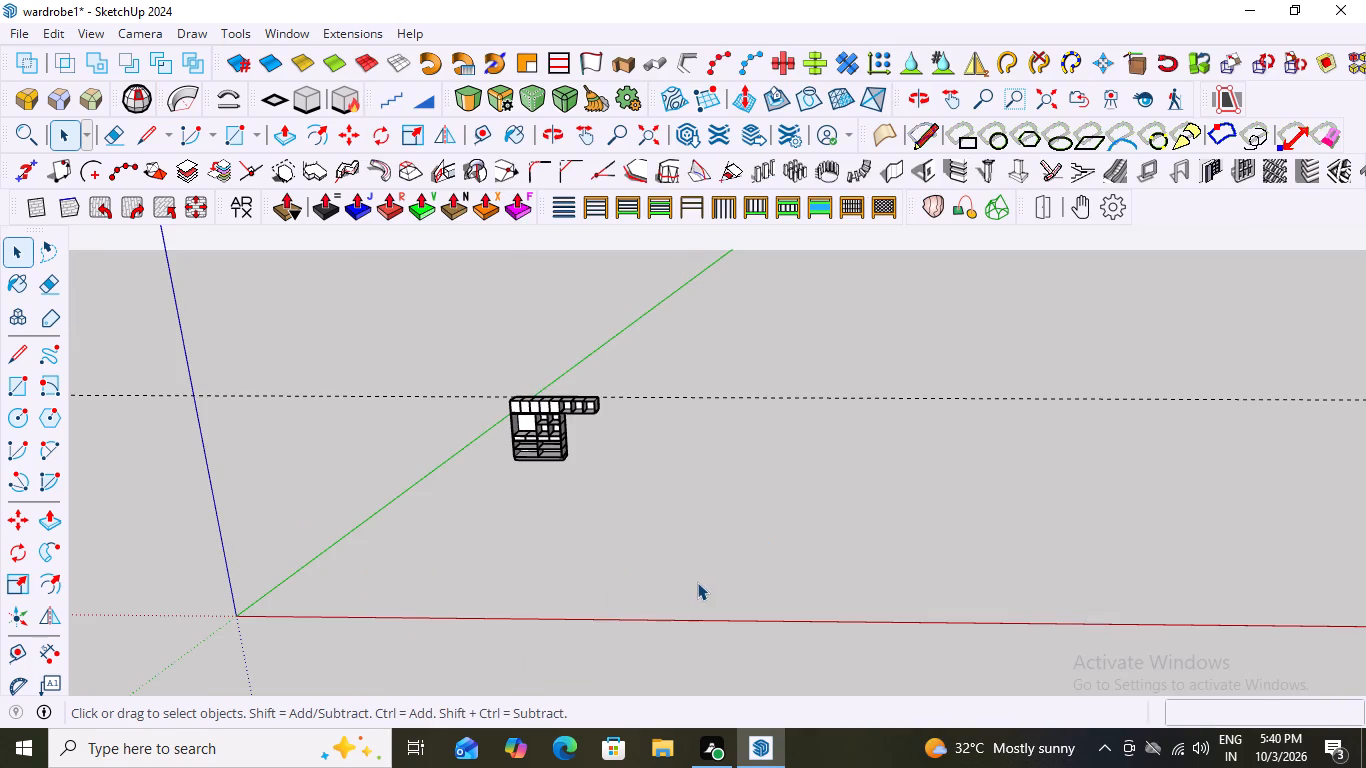
pyautogui.moveTo(713, 584); pyautogui.dragTo(793, 576, button='middle')
pyautogui.moveTo(697, 556); pyautogui.dragTo(644, 570, button='middle')
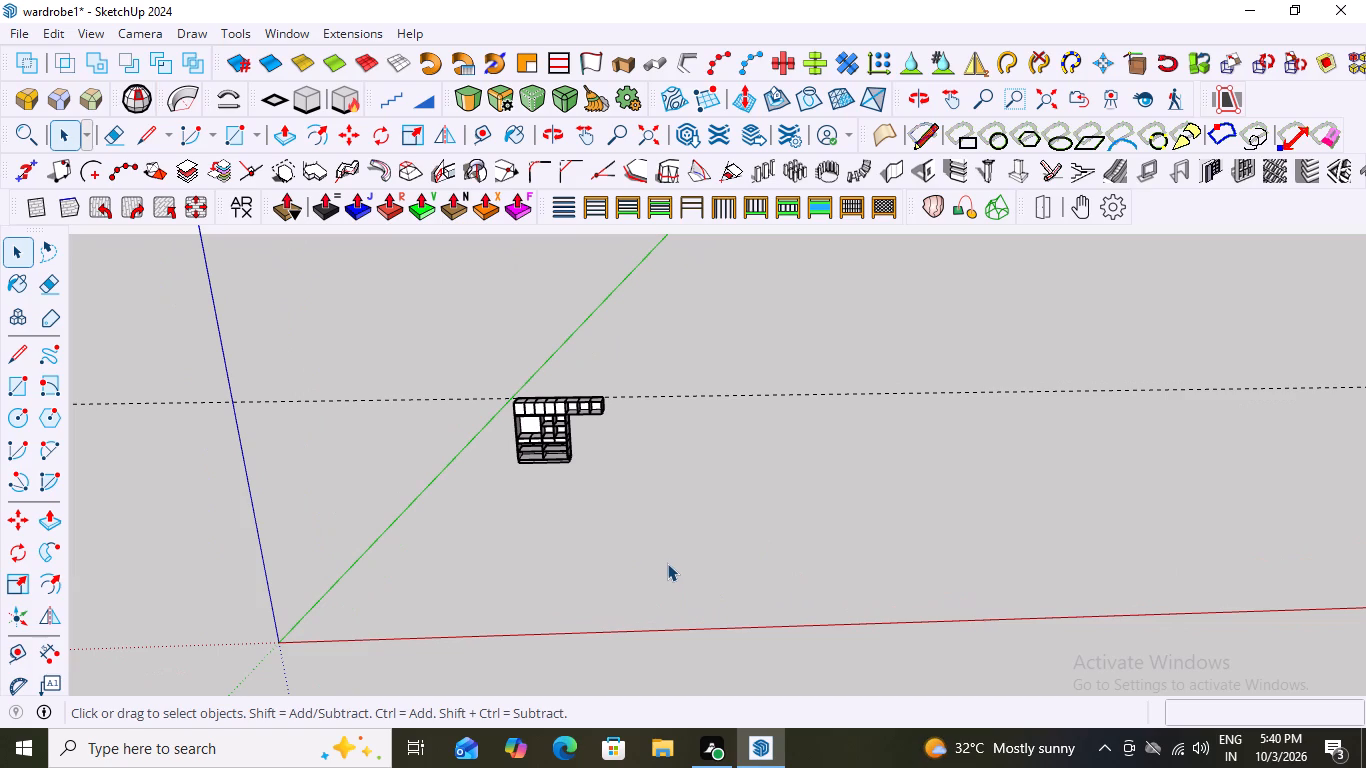
pyautogui.press('r')
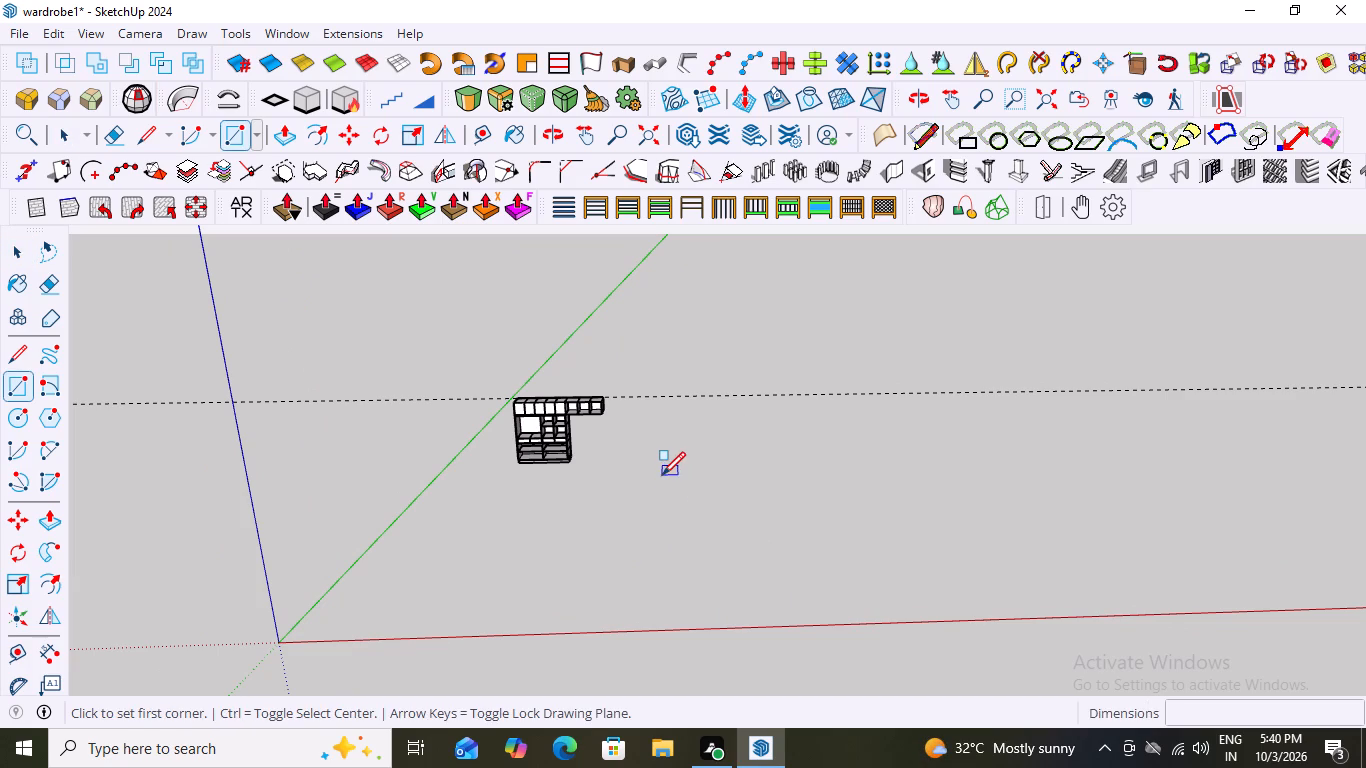
pyautogui.press('Left')
pyautogui.click(690, 495)
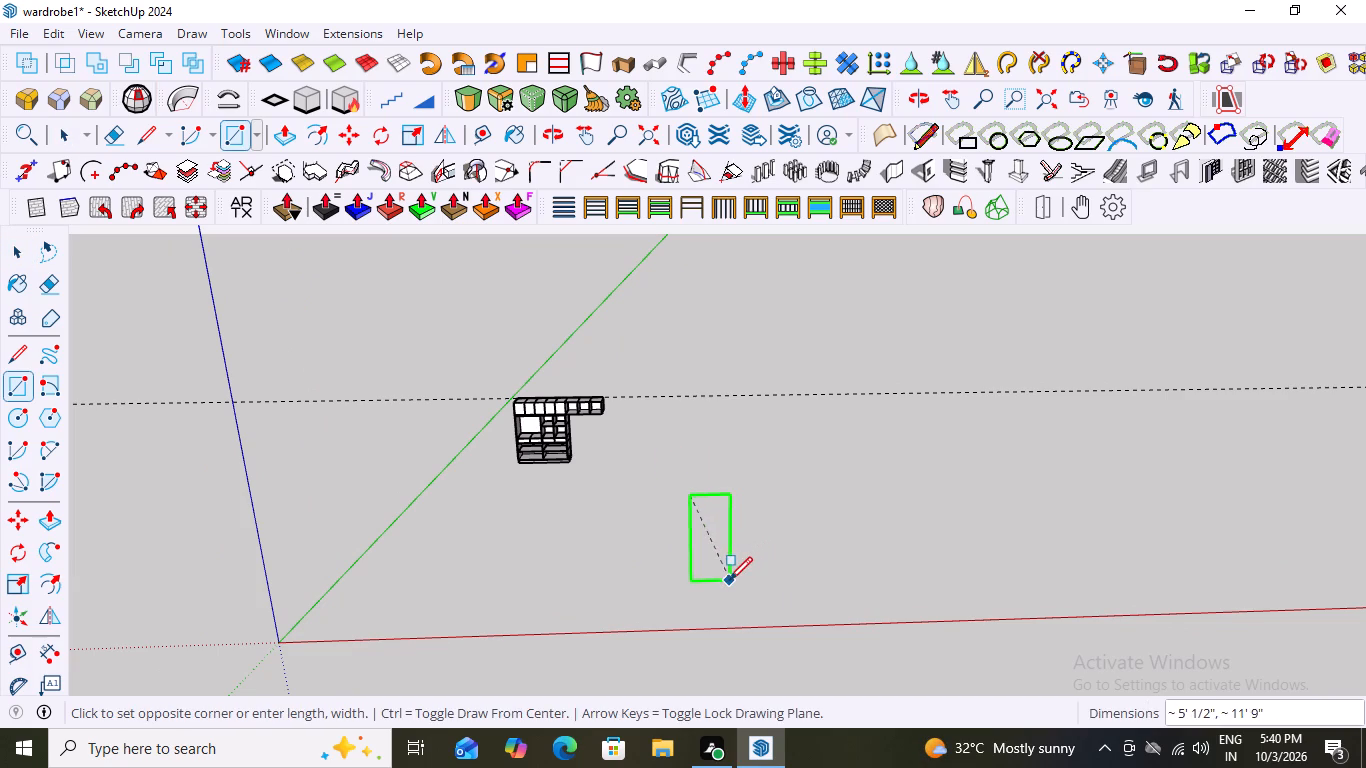
pyautogui.scroll(6, 712, 555)
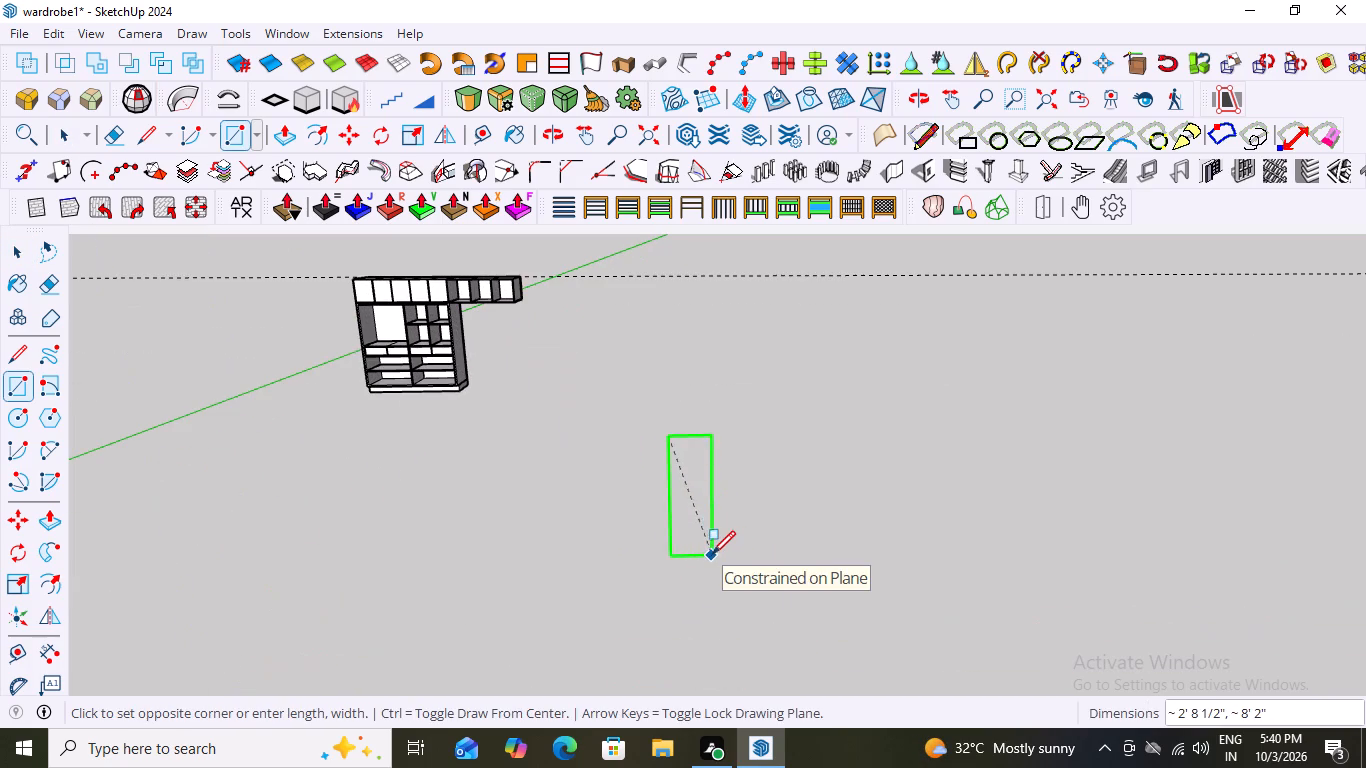
pyautogui.click(721, 521)
pyautogui.scroll(1, 697, 458)
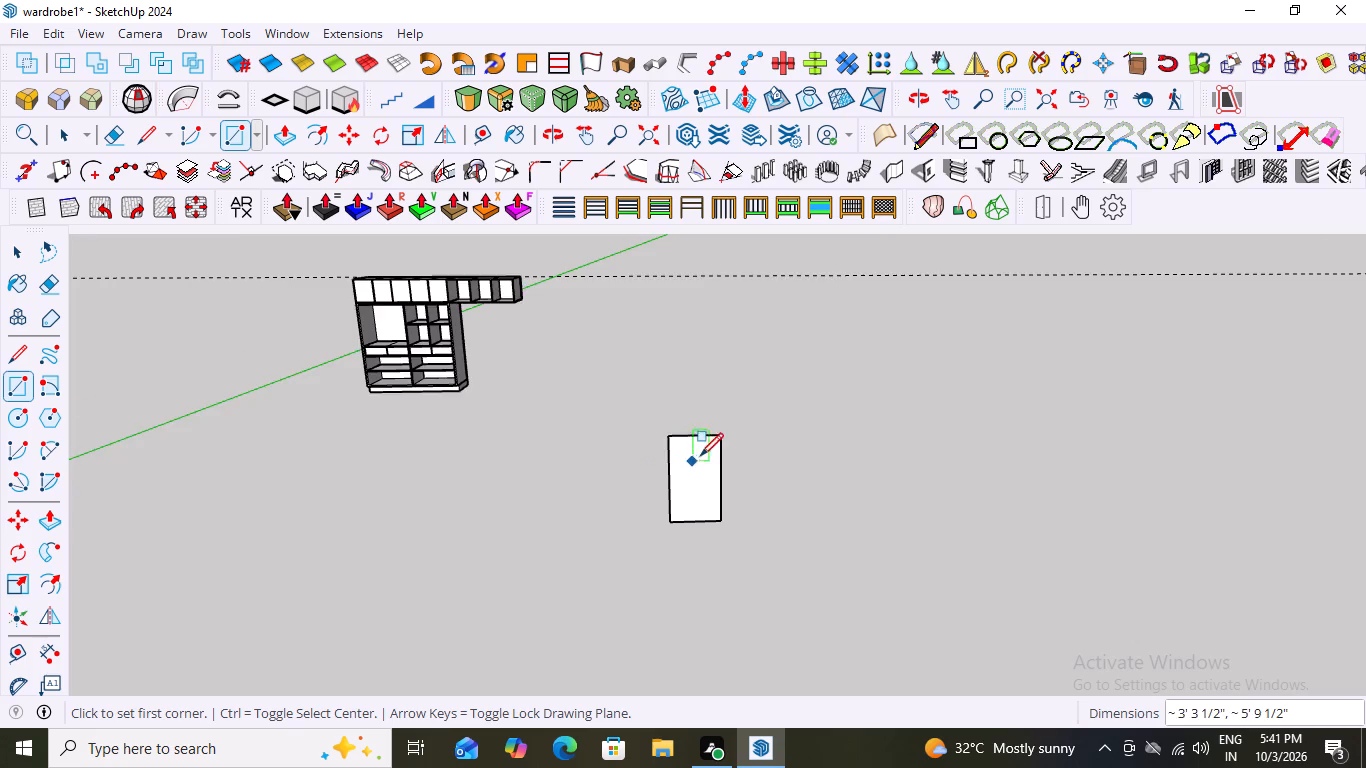
pyautogui.scroll(4, 700, 456)
pyautogui.press('space')
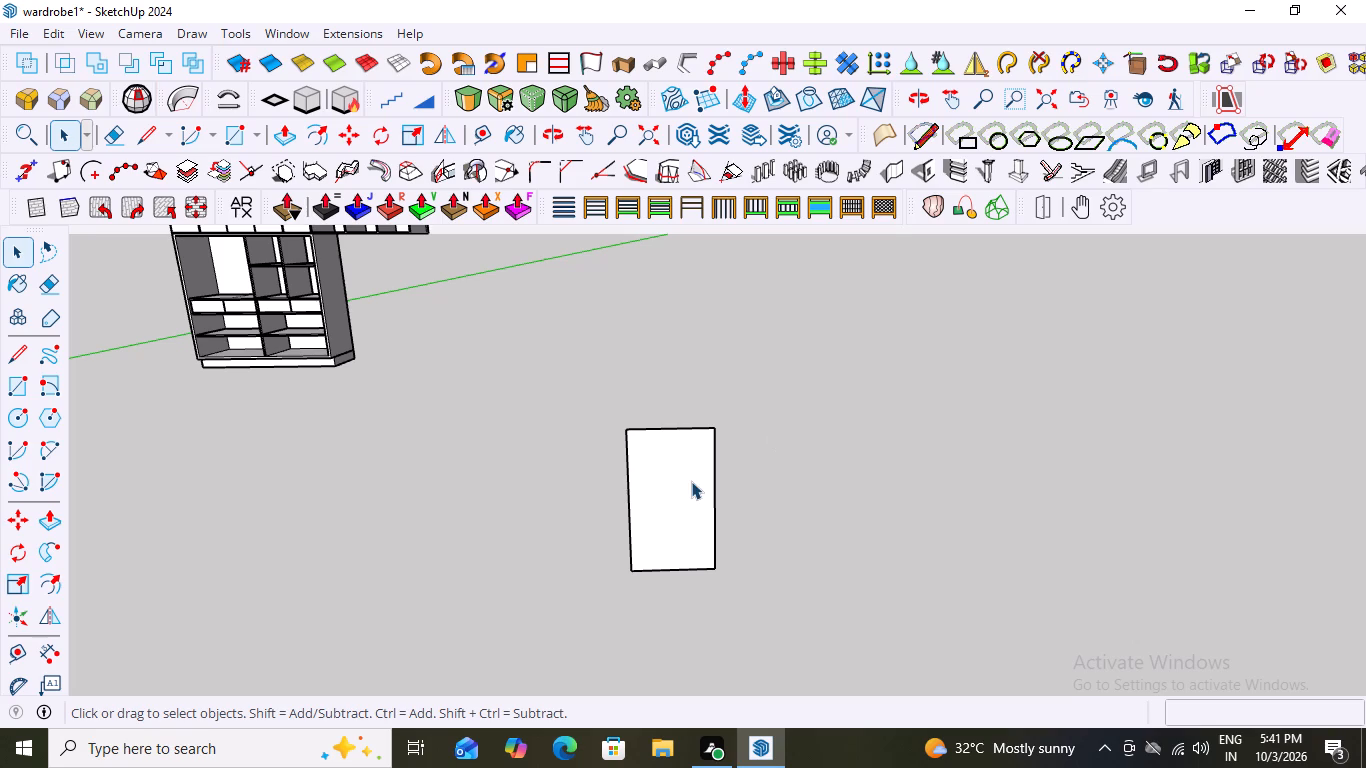
# Draw a two-point arc across the rectangle's upper part between its vertical edges, bulging about 1' 8" up to the top edge's midpoint.
pyautogui.press('a')
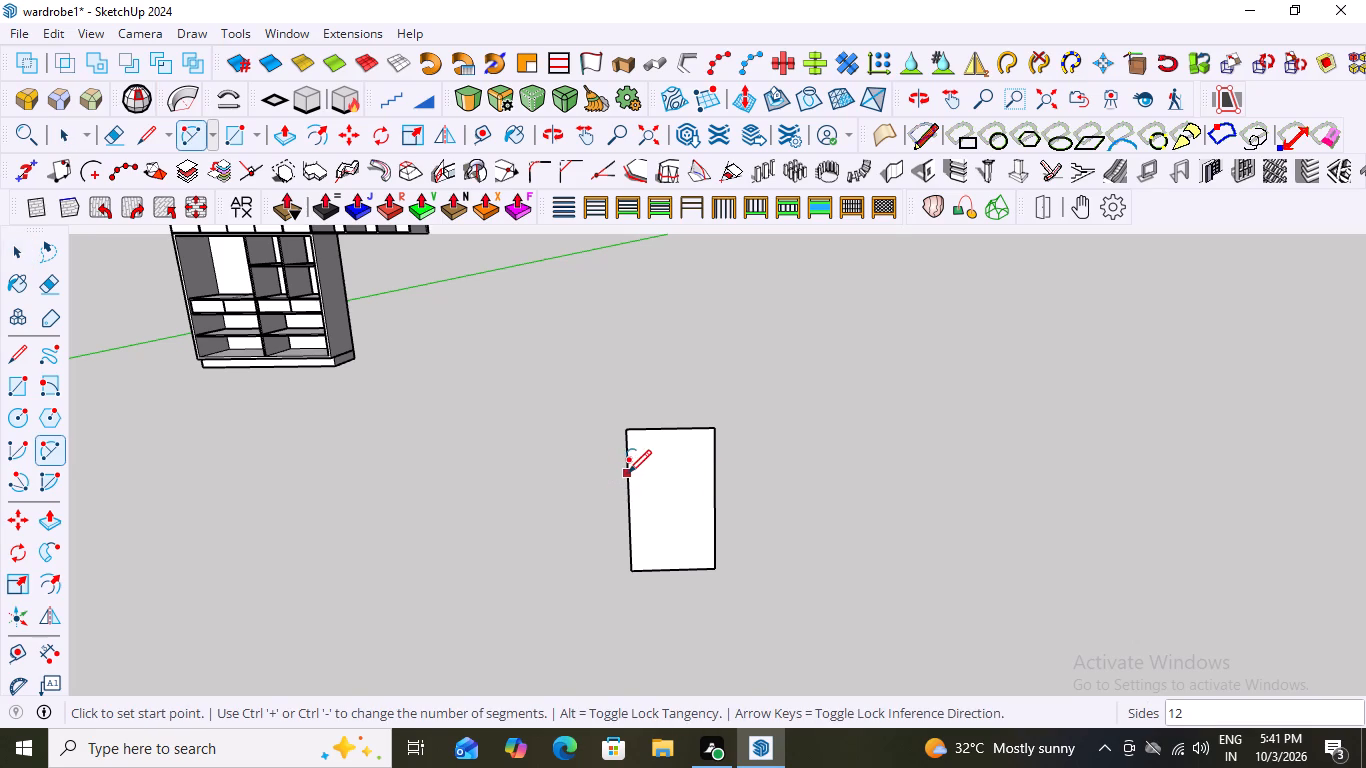
pyautogui.click(628, 473)
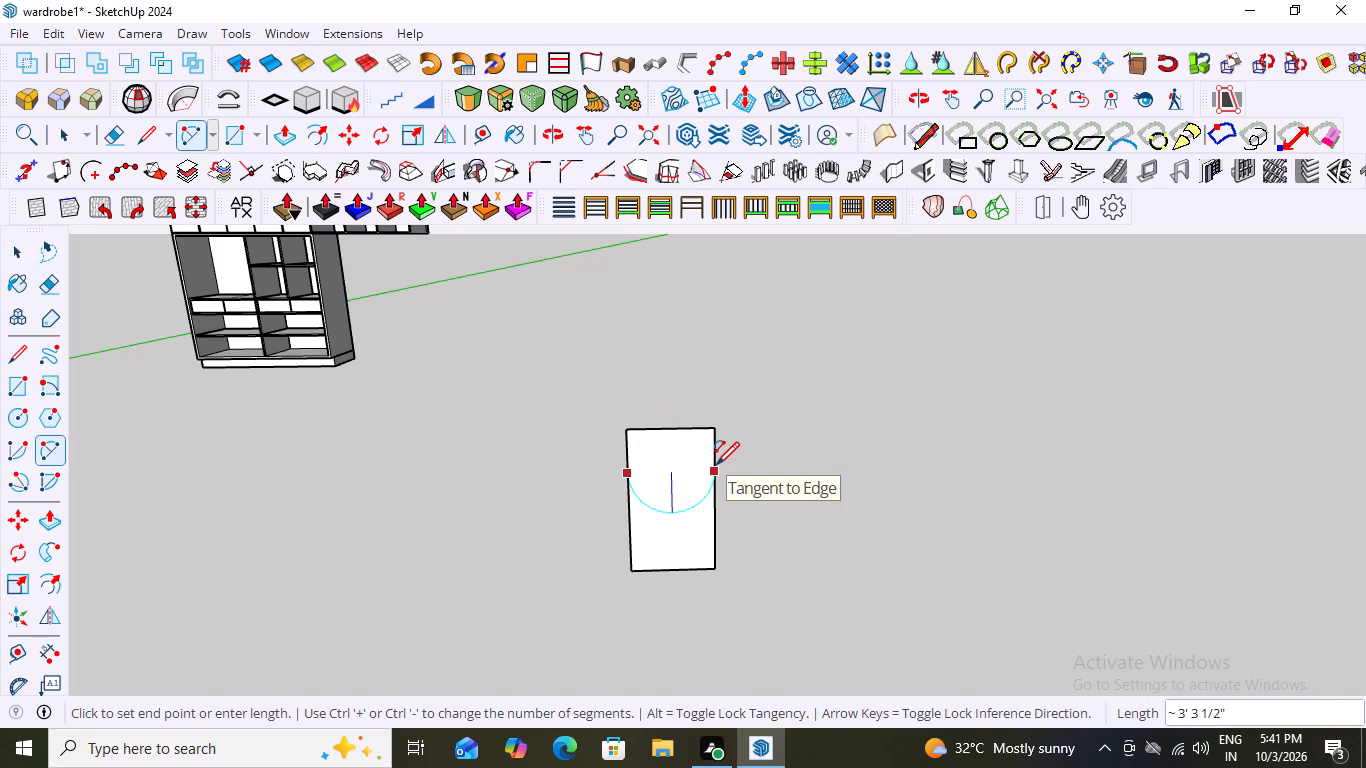
pyautogui.click(716, 465)
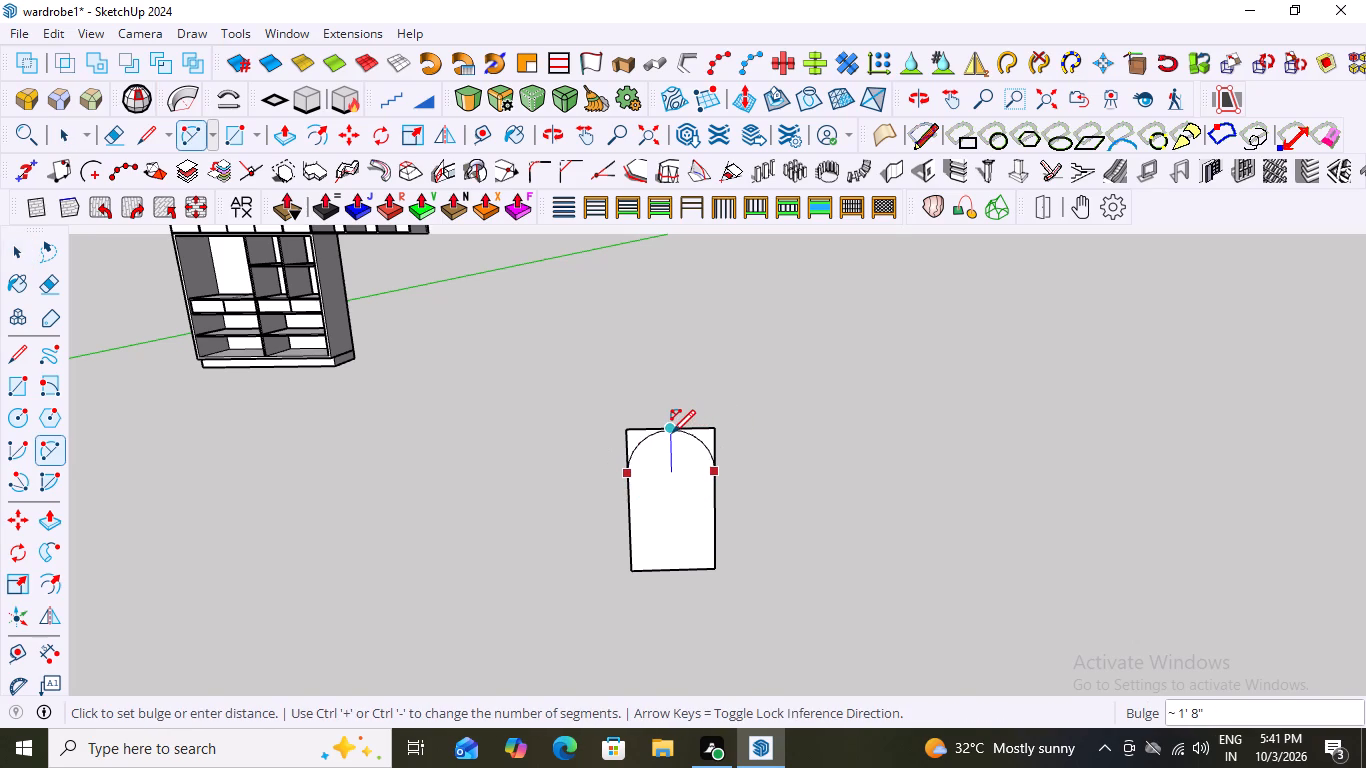
pyautogui.click(672, 431)
pyautogui.press('space')
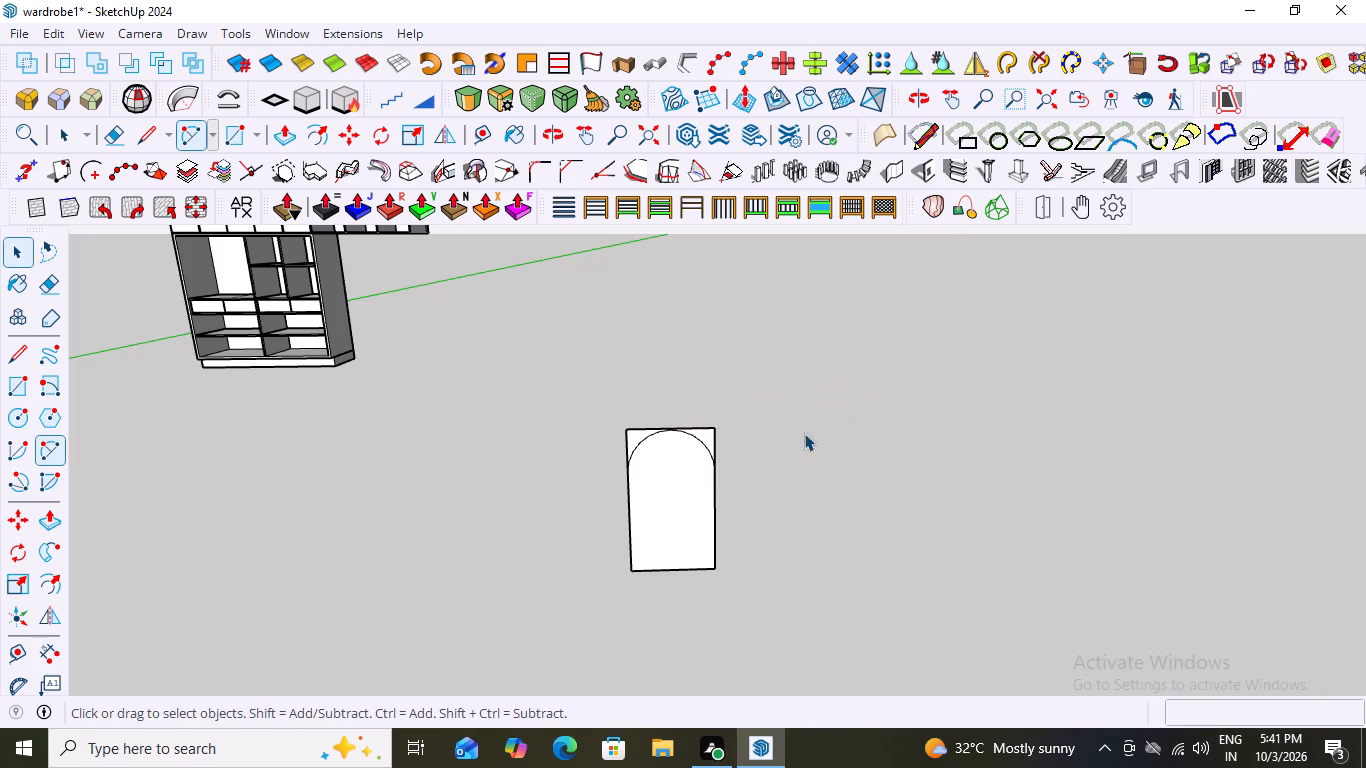
# Delete the rectangle's top edge and the two leftover vertical edge pieces outside the arc, leaving an arched panel outline.
pyautogui.scroll(8, 627, 449)
pyautogui.click(647, 397)
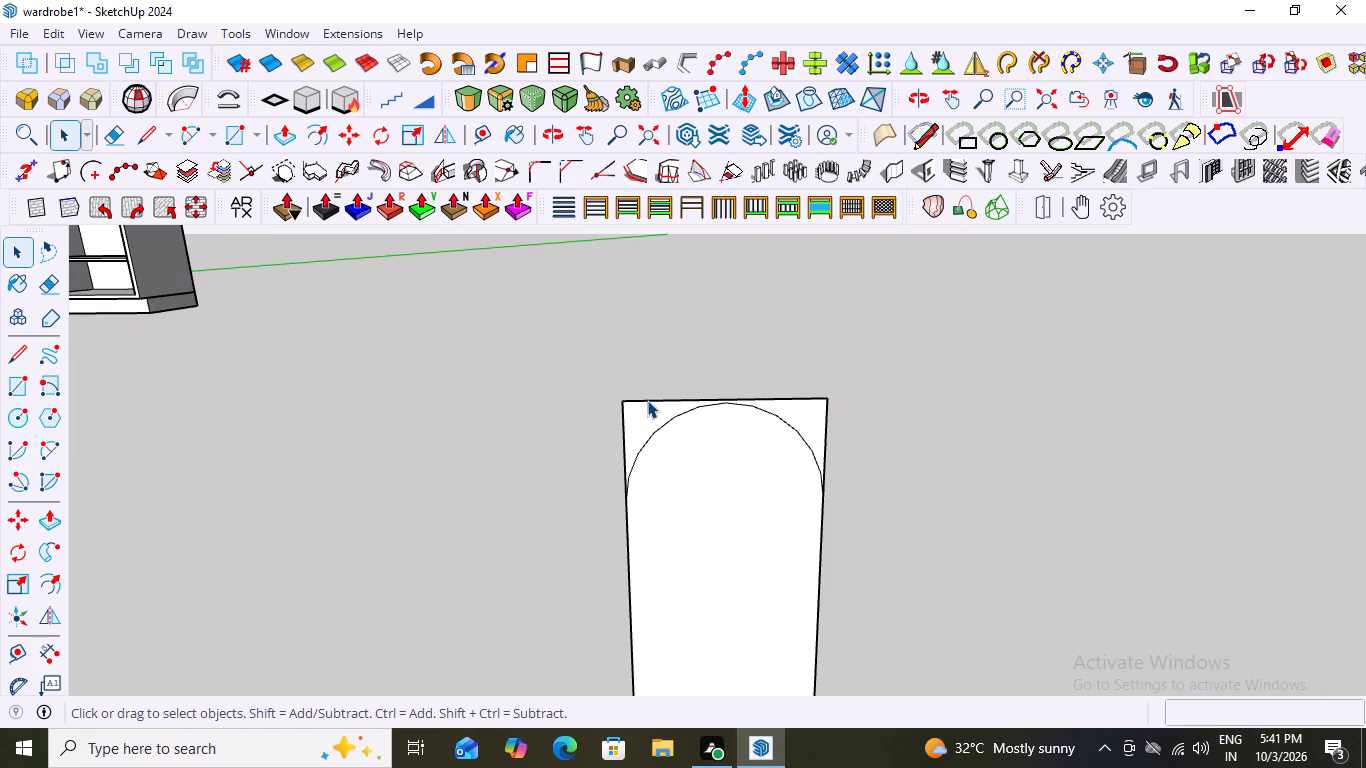
pyautogui.click(648, 402)
pyautogui.scroll(6, 695, 405)
pyautogui.press('Delete')
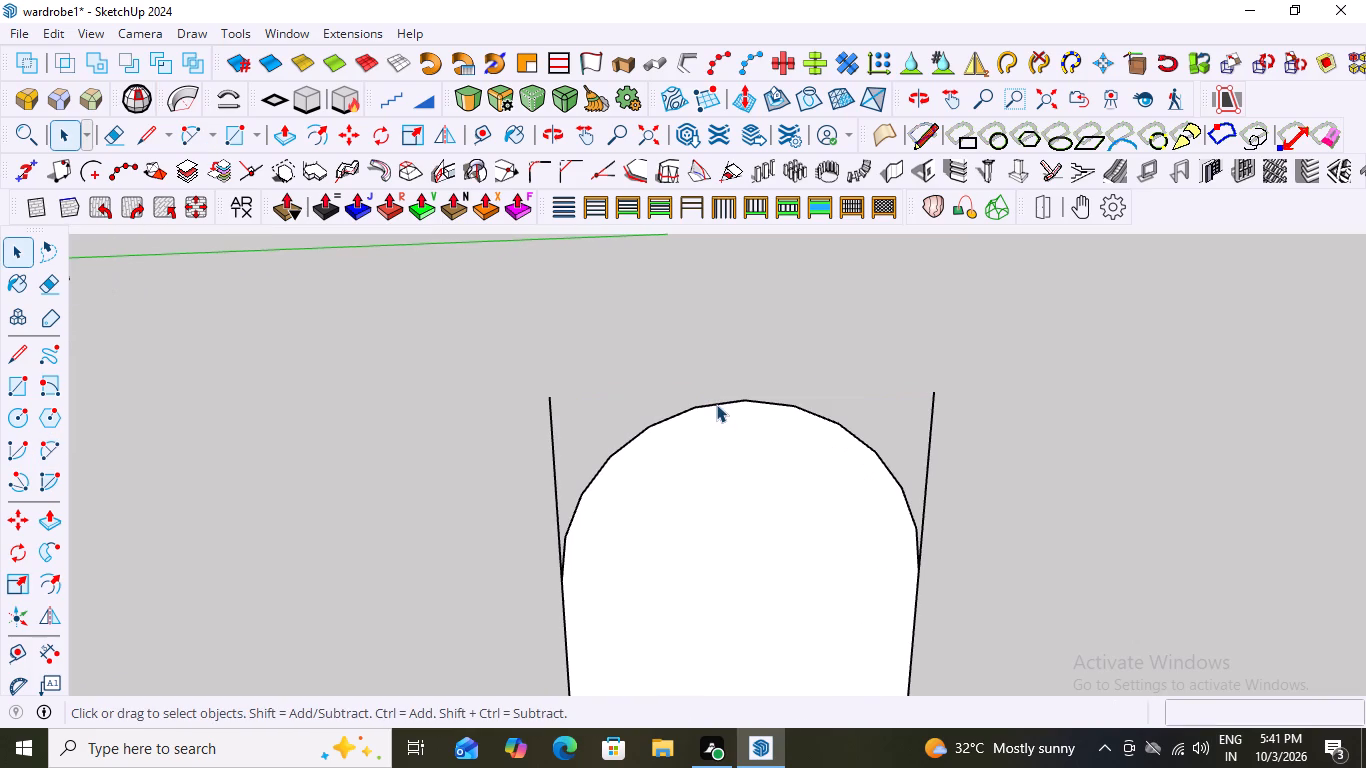
pyautogui.click(554, 483)
pyautogui.press('Delete')
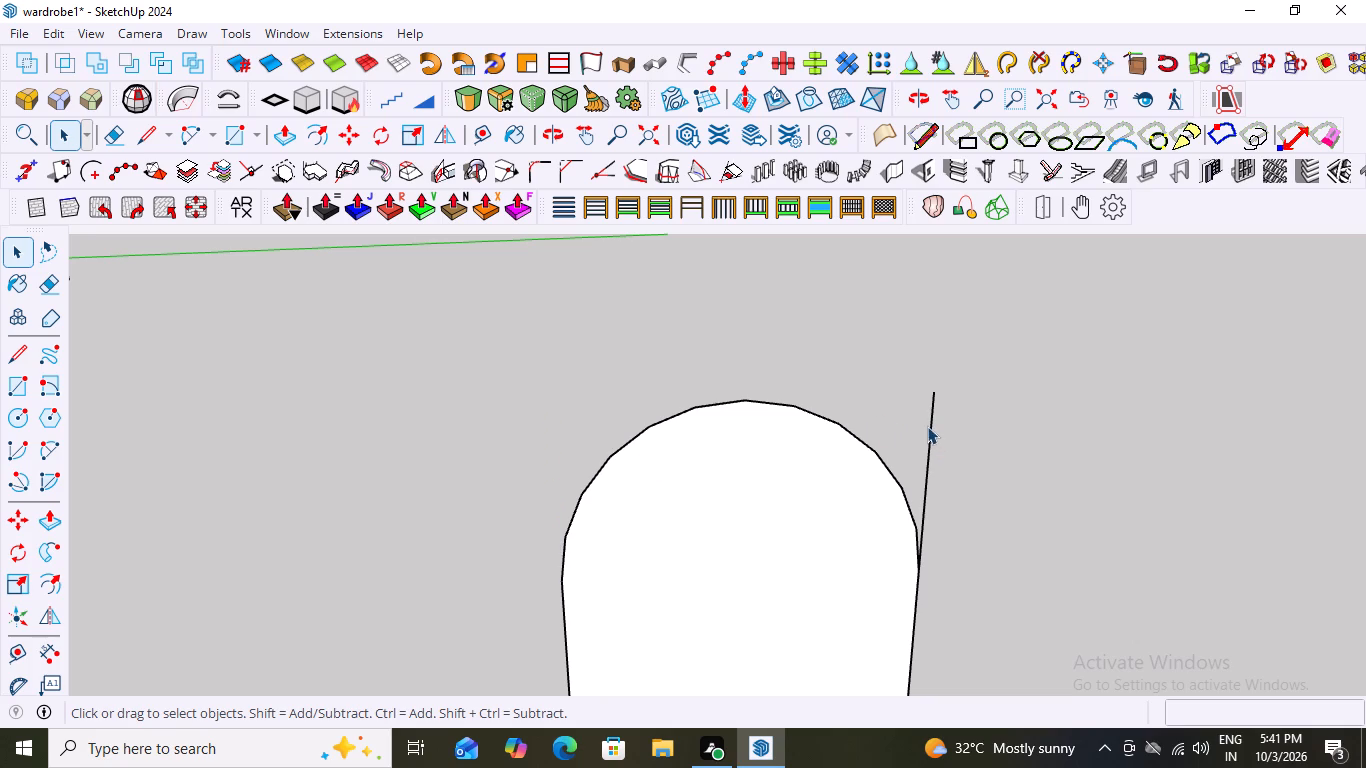
pyautogui.click(928, 426)
pyautogui.press('Delete')
# Make a group from the arched face and its bounding edges.
pyautogui.scroll(-20, 932, 394)
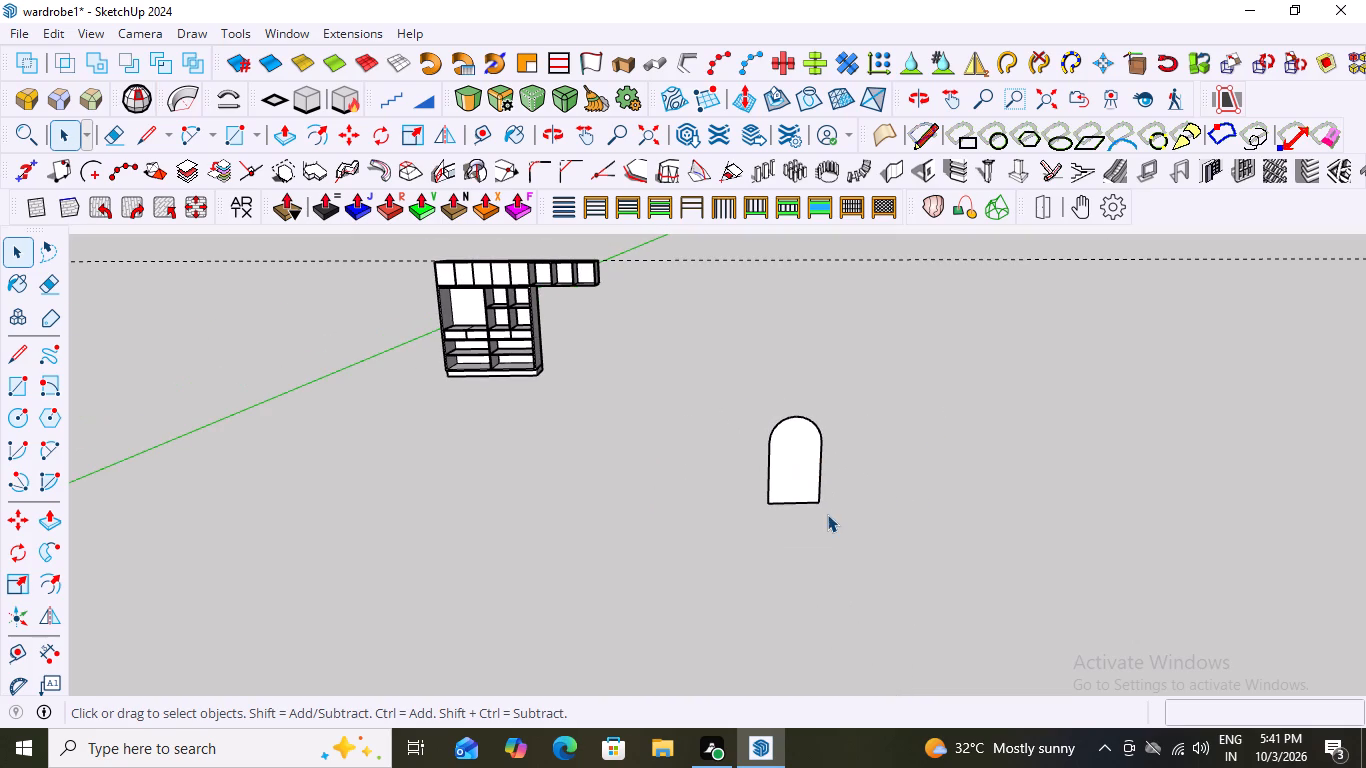
pyautogui.middleClick(817, 525)
pyautogui.scroll(4, 807, 506)
pyautogui.doubleClick(808, 439)
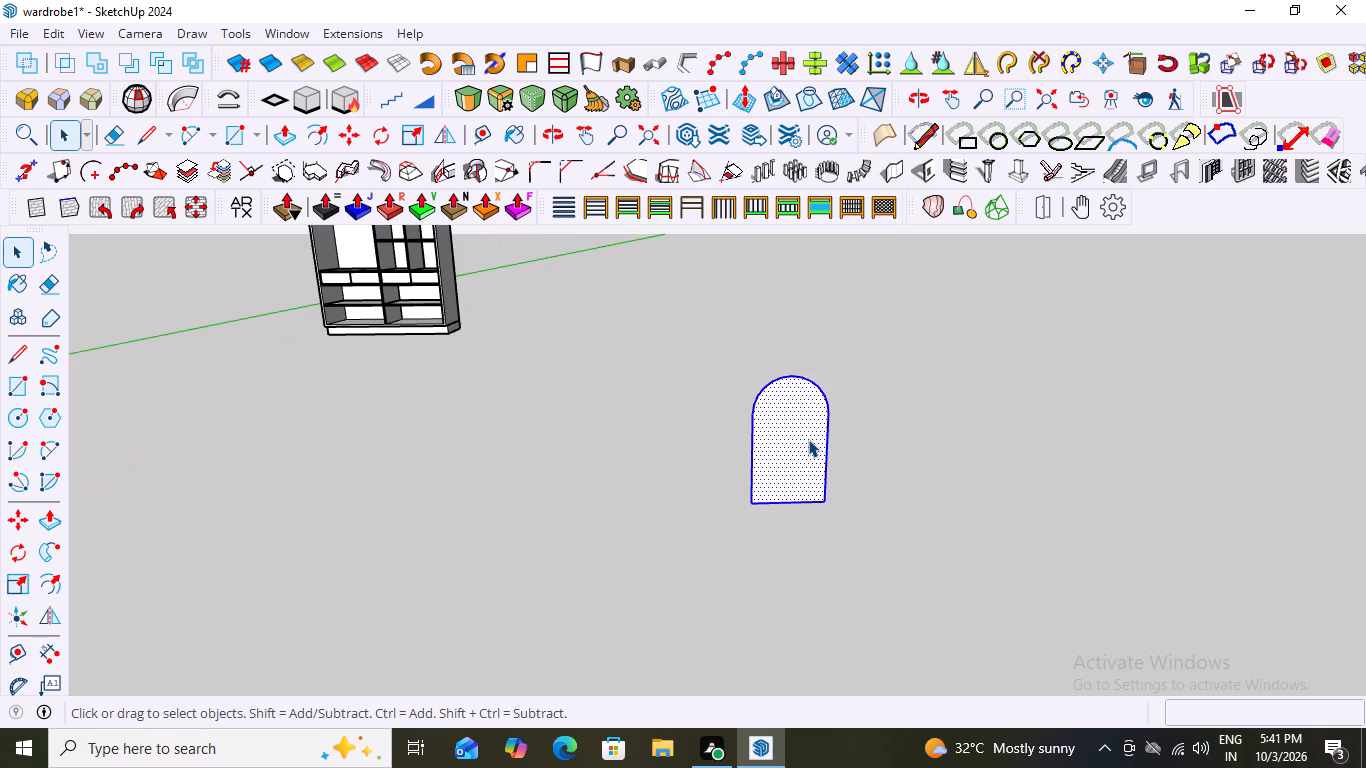
pyautogui.rightClick(790, 443)
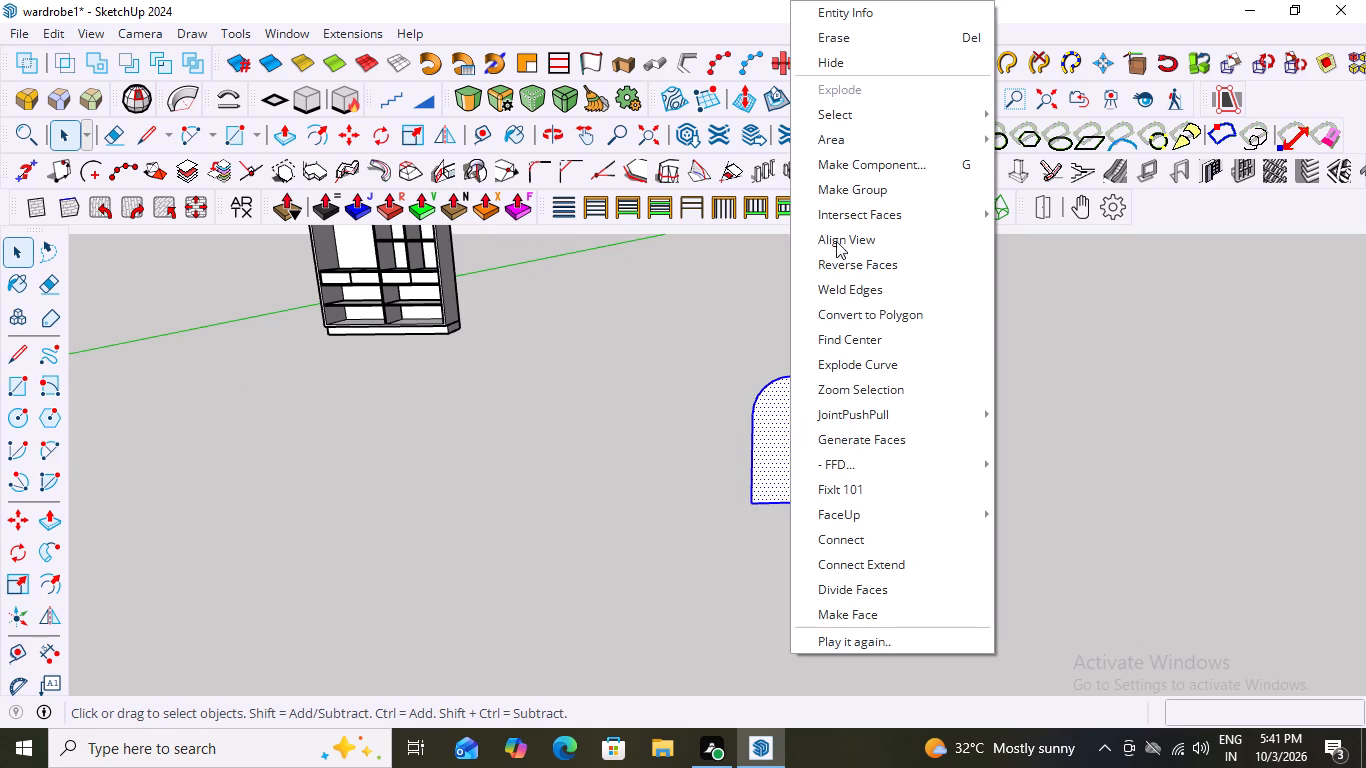
pyautogui.click(837, 190)
# Push/Pull the arched face inside its group to a thickness of 1".
pyautogui.click(789, 437)
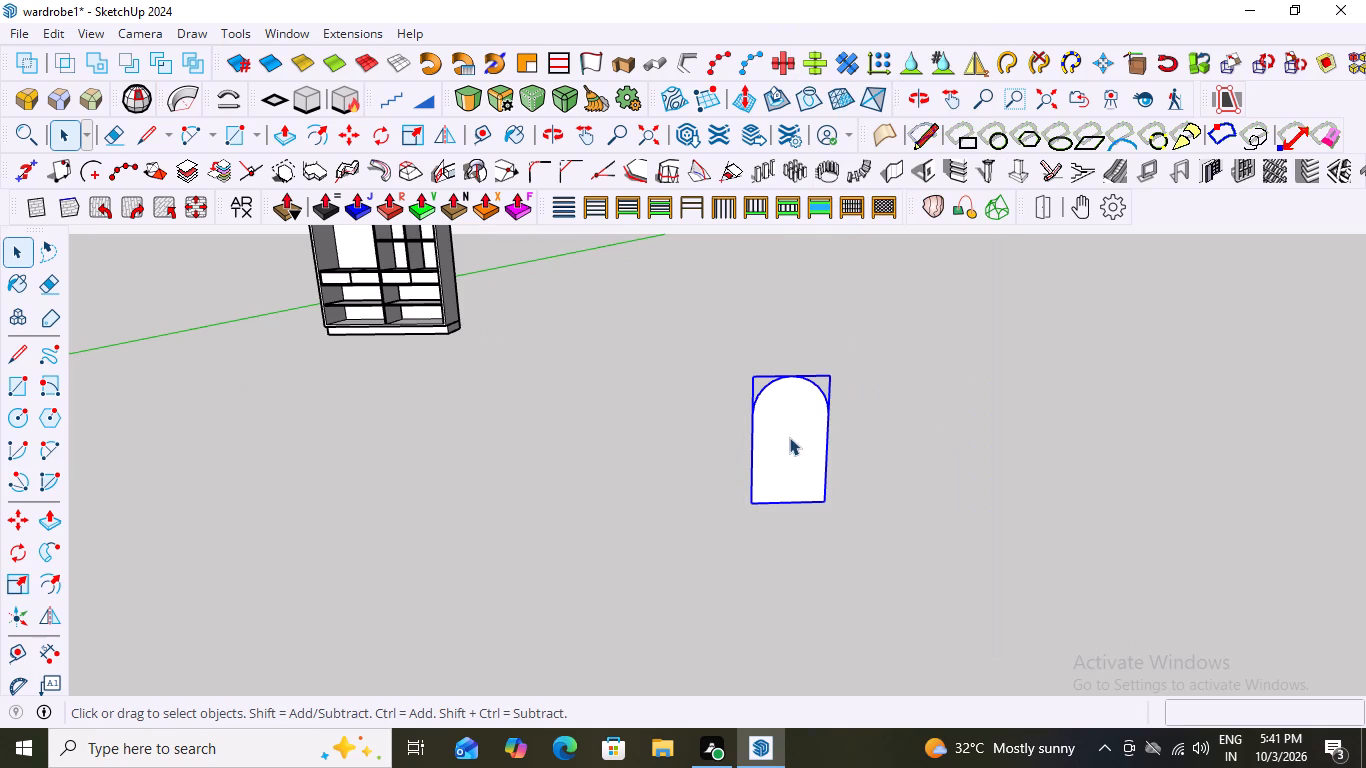
pyautogui.press('p')
pyautogui.click(789, 437)
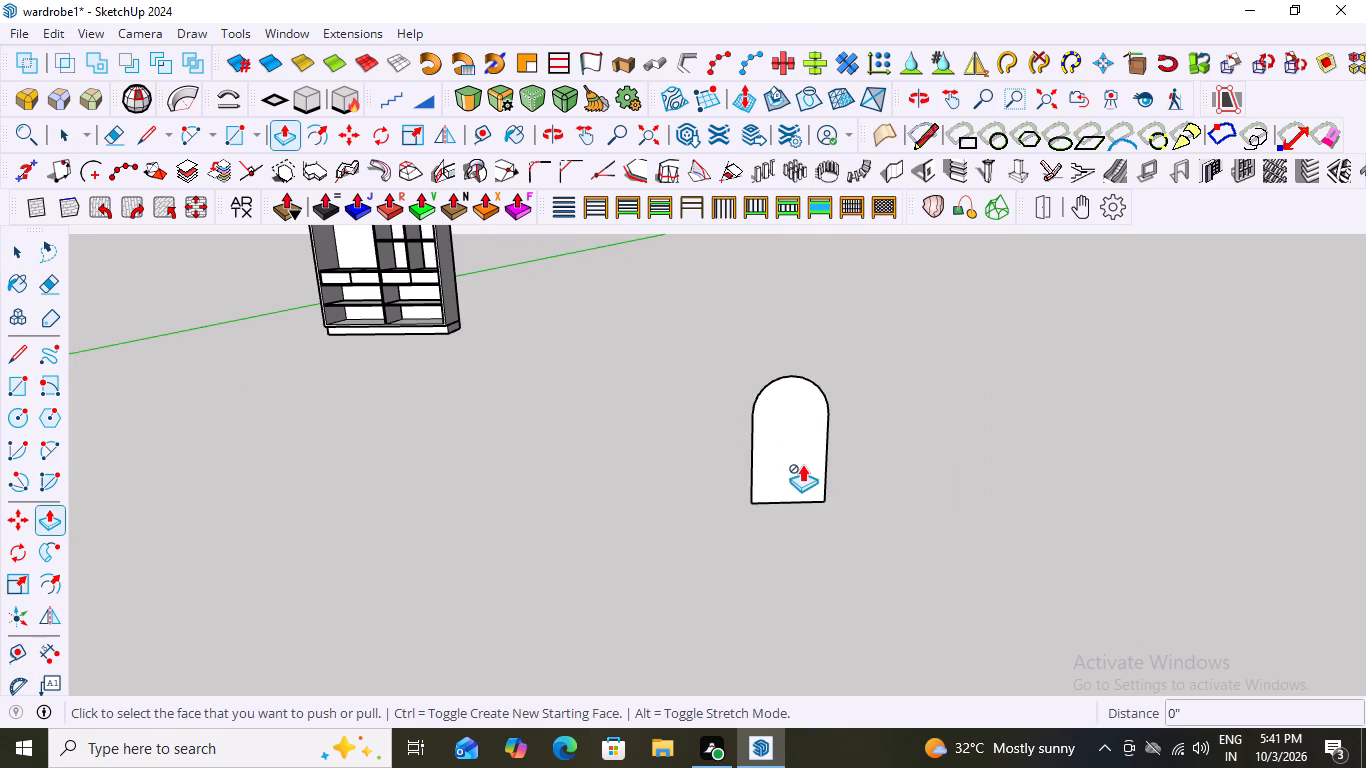
pyautogui.press('space')
pyautogui.doubleClick(787, 447)
pyautogui.click(788, 446)
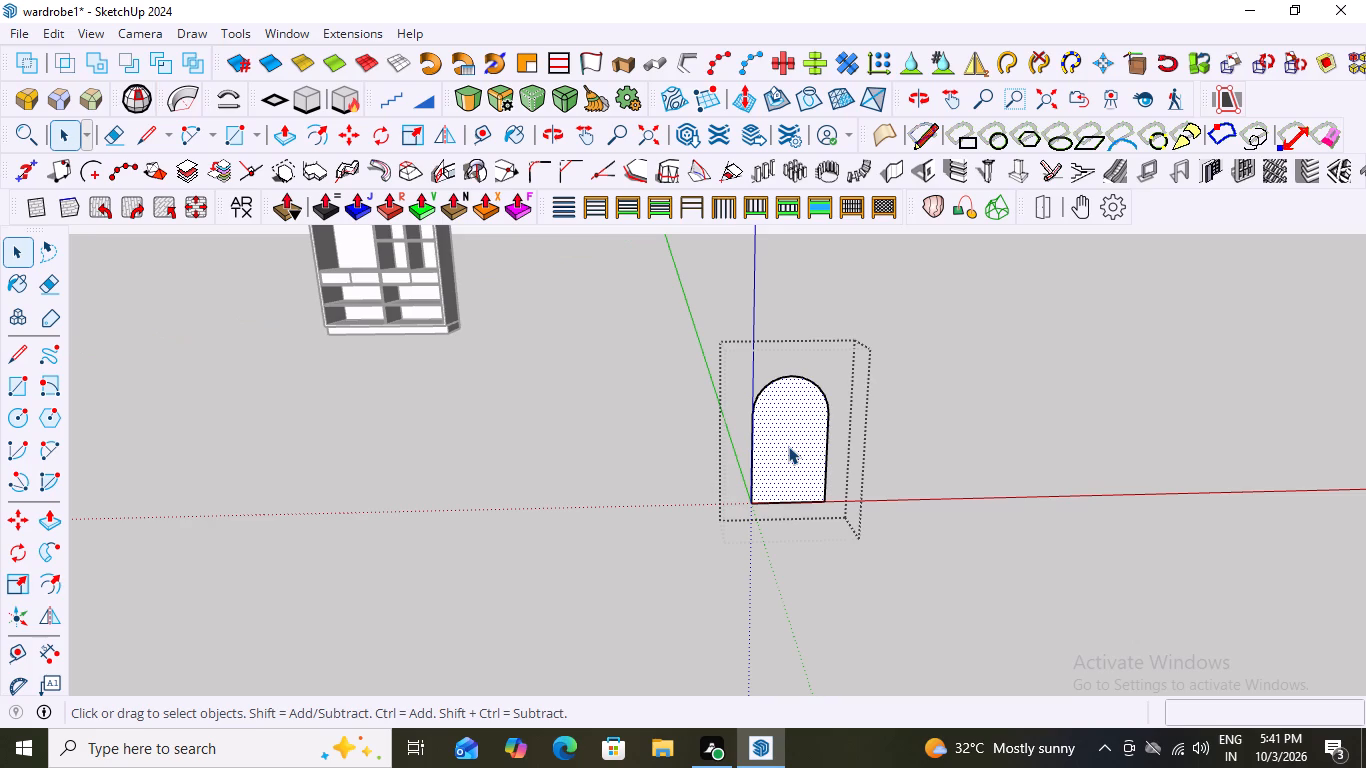
pyautogui.press('p')
pyautogui.click(788, 446)
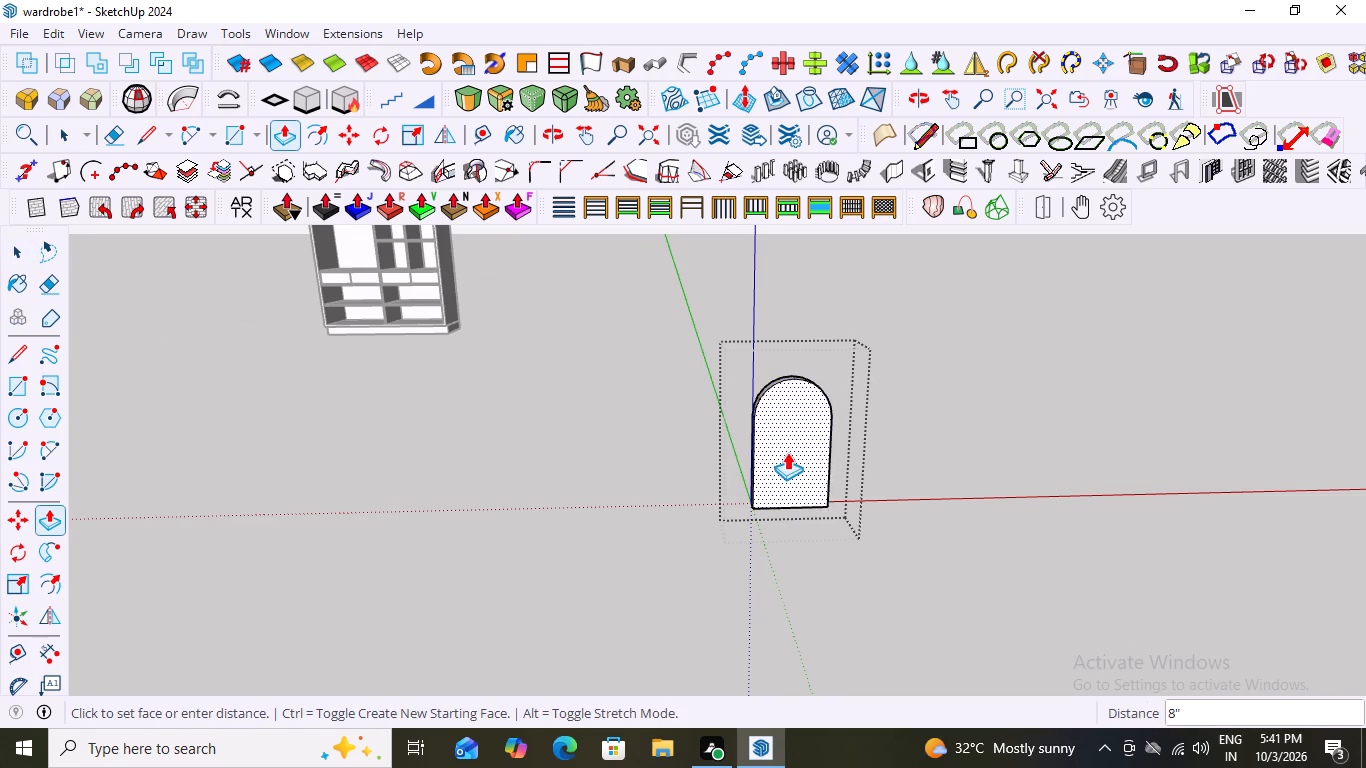
pyautogui.scroll(7, 757, 459)
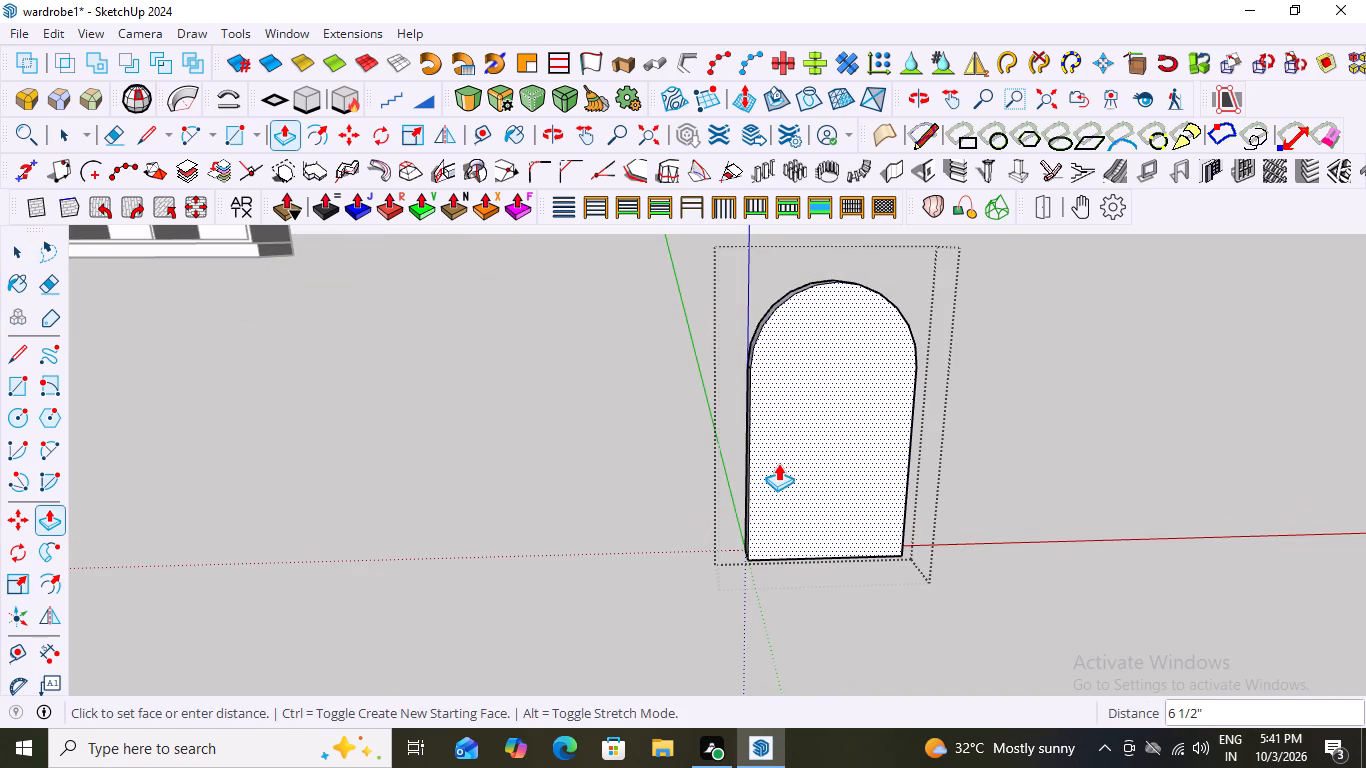
pyautogui.press('1')
pyautogui.hotkey('shift', '"')
pyautogui.press('Return')
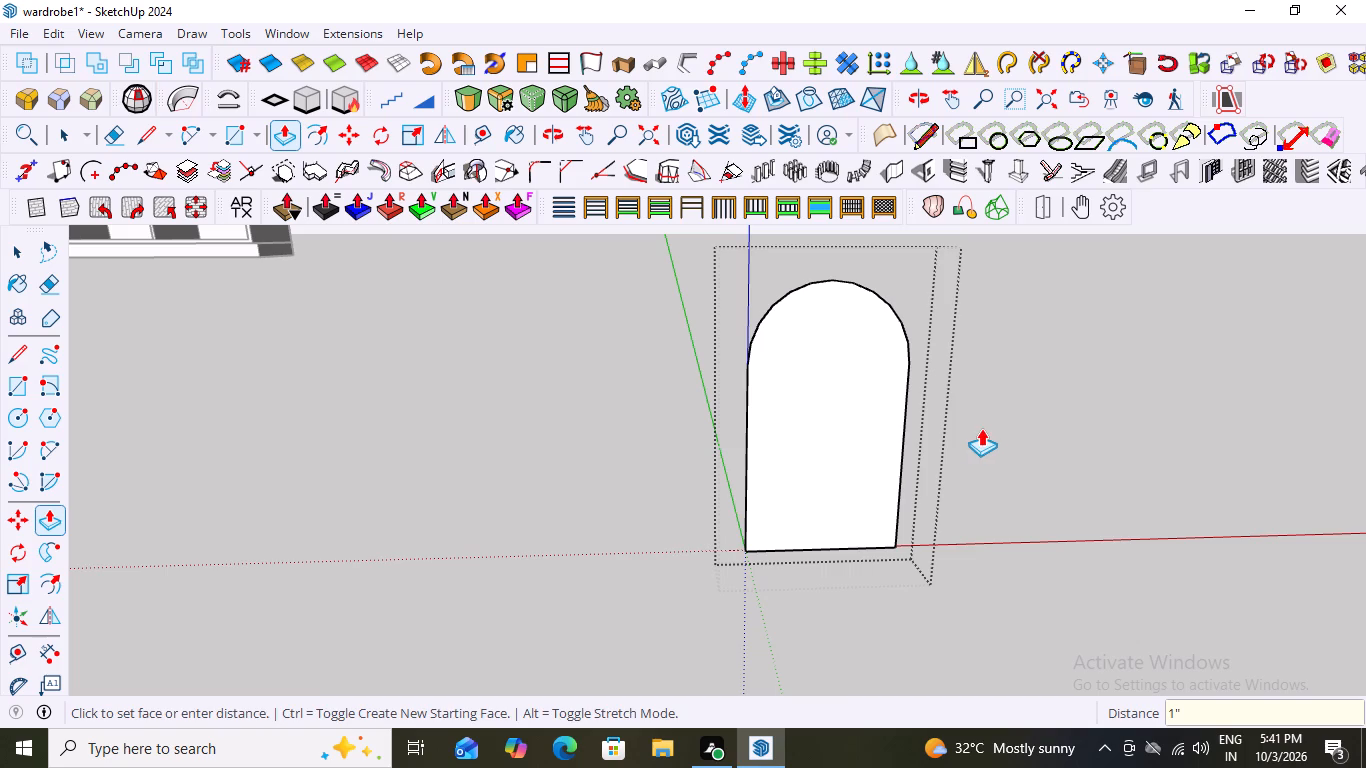
pyautogui.click(999, 424)
pyautogui.scroll(-4, 937, 468)
pyautogui.moveTo(976, 461); pyautogui.dragTo(903, 470, button='middle')
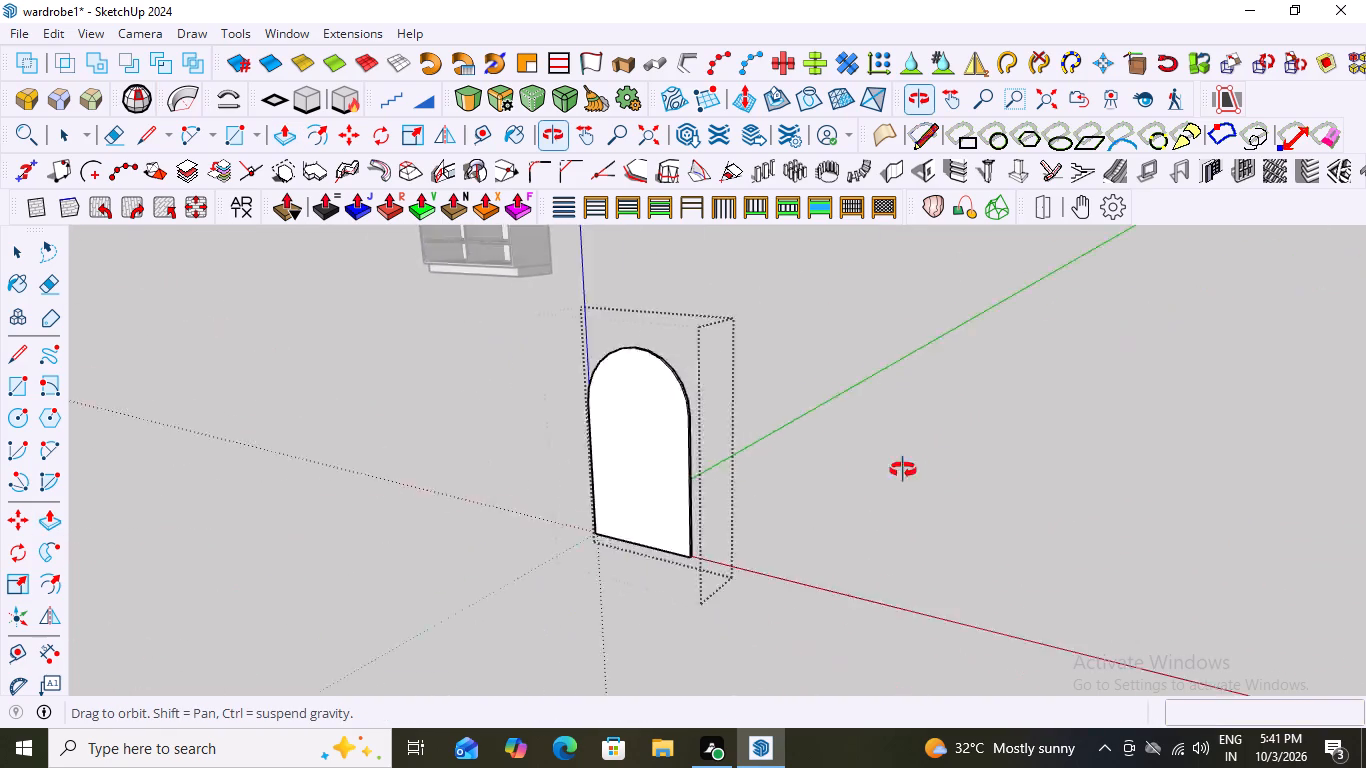
# Close the arched panel's group after checking its geometry, returning to the top level of the model.
pyautogui.moveTo(903, 470); pyautogui.dragTo(1000, 462, button='middle')
pyautogui.scroll(2, 865, 520)
pyautogui.press('space')
pyautogui.click(896, 467)
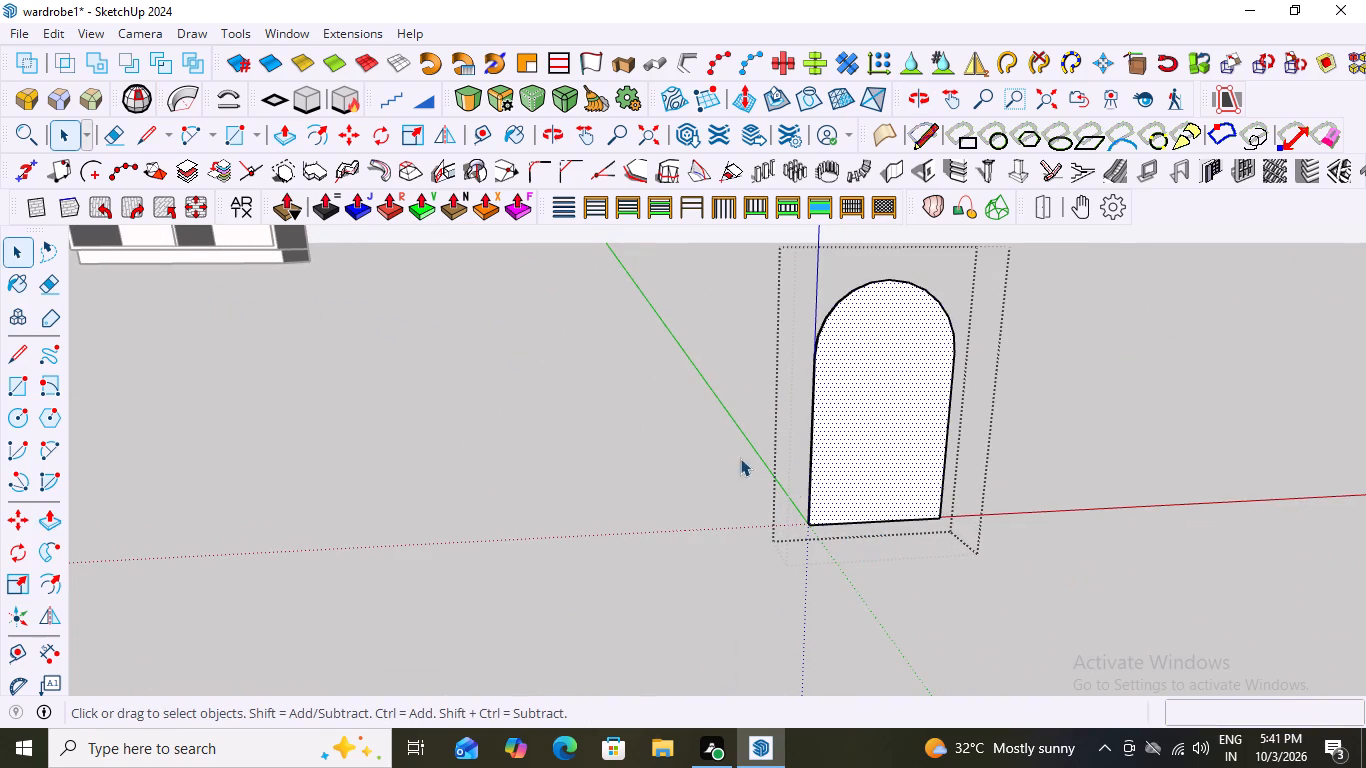
pyautogui.scroll(-7, 739, 455)
pyautogui.tripleClick(818, 440)
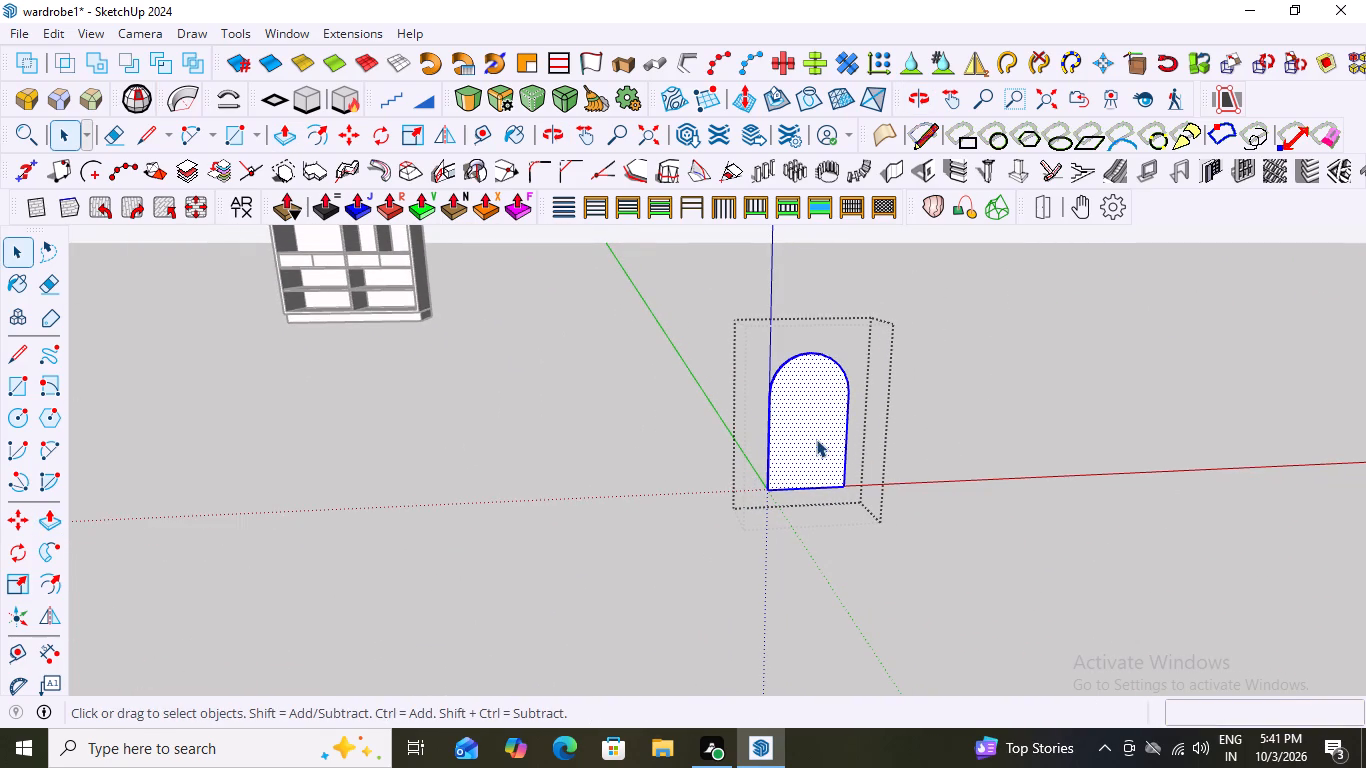
pyautogui.scroll(1, 846, 506)
pyautogui.scroll(-4, 790, 499)
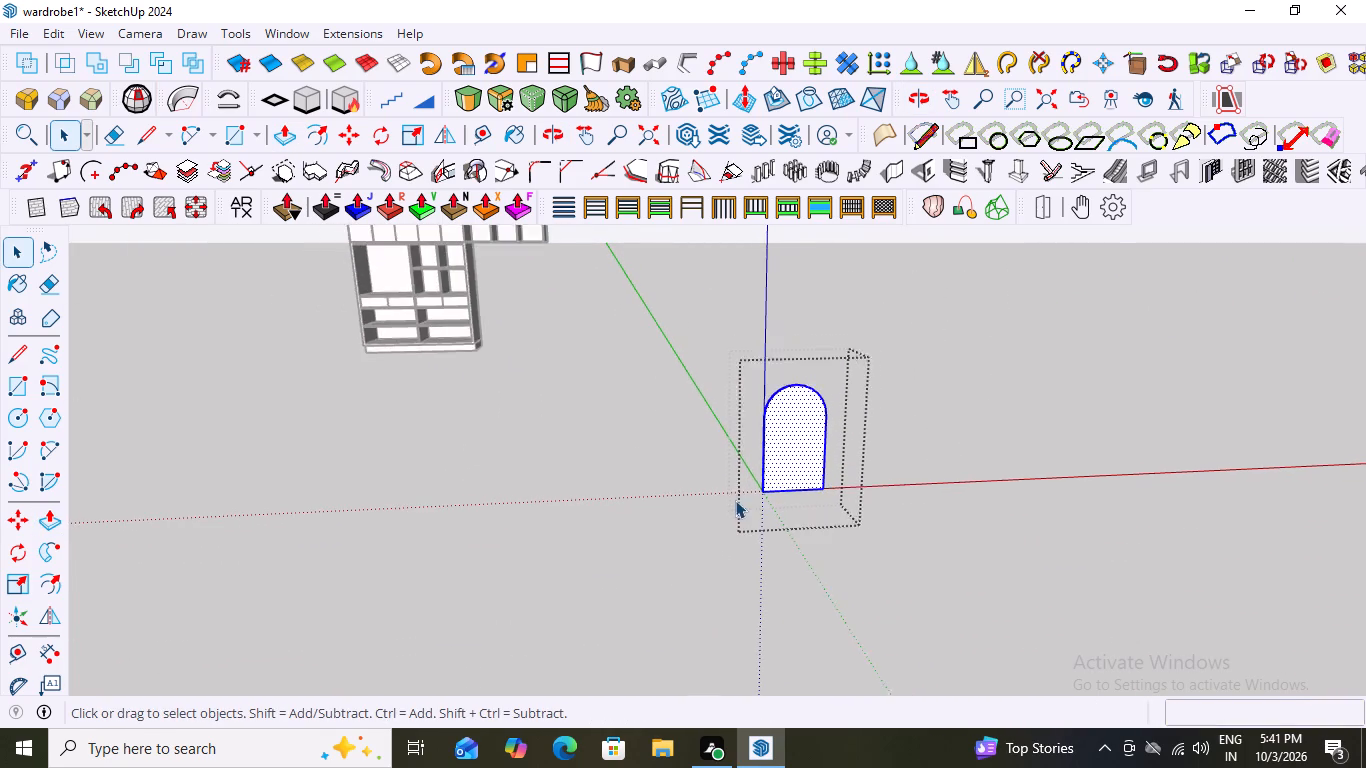
pyautogui.scroll(-1, 735, 500)
pyautogui.click(949, 459)
# Draw a 1" by 1" horizontal square from the arched panel's bottom front corner, lying against its bottom front edge.
pyautogui.scroll(2, 772, 509)
pyautogui.moveTo(773, 500); pyautogui.dragTo(860, 531, button='middle')
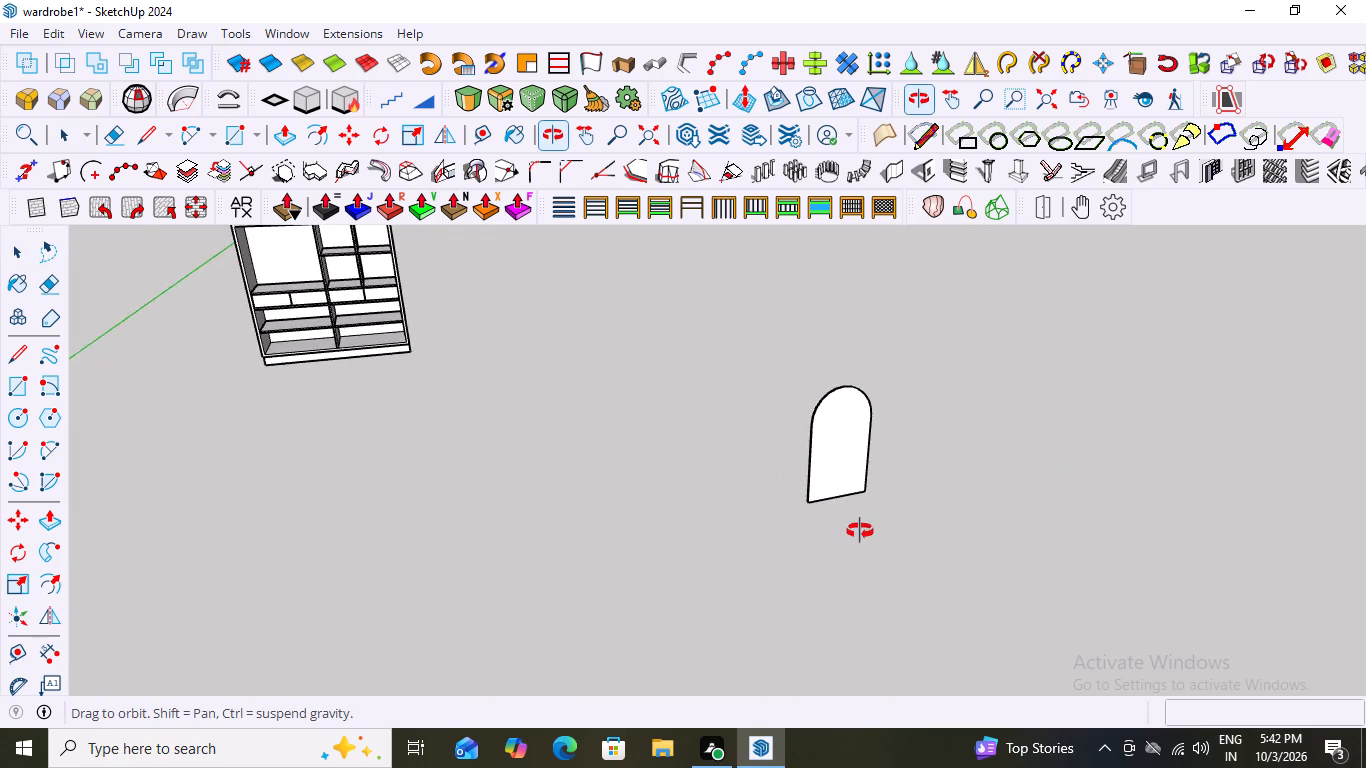
pyautogui.moveTo(860, 531); pyautogui.dragTo(865, 523, button='middle')
pyautogui.scroll(9, 865, 525)
pyautogui.moveTo(807, 503); pyautogui.dragTo(821, 561, button='middle')
pyautogui.scroll(7, 819, 487)
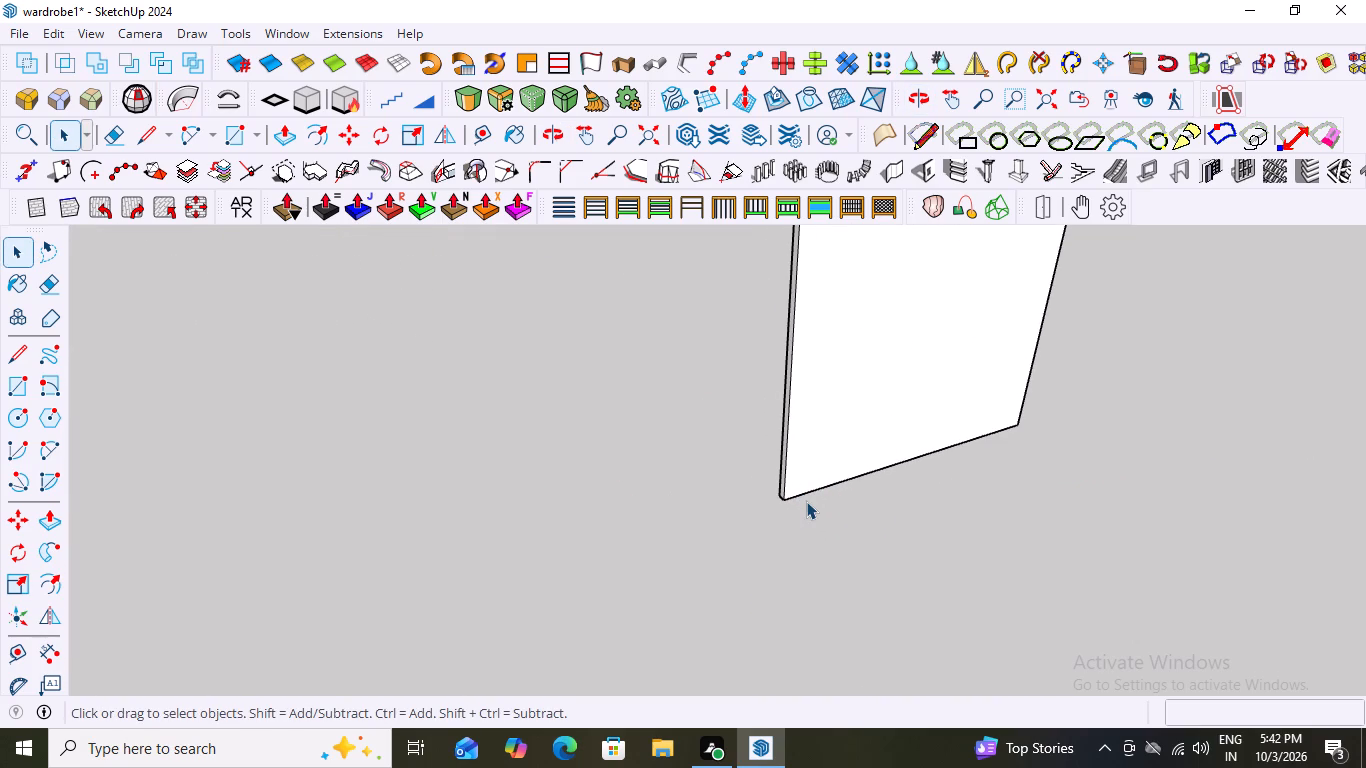
pyautogui.press('r')
pyautogui.scroll(2, 778, 520)
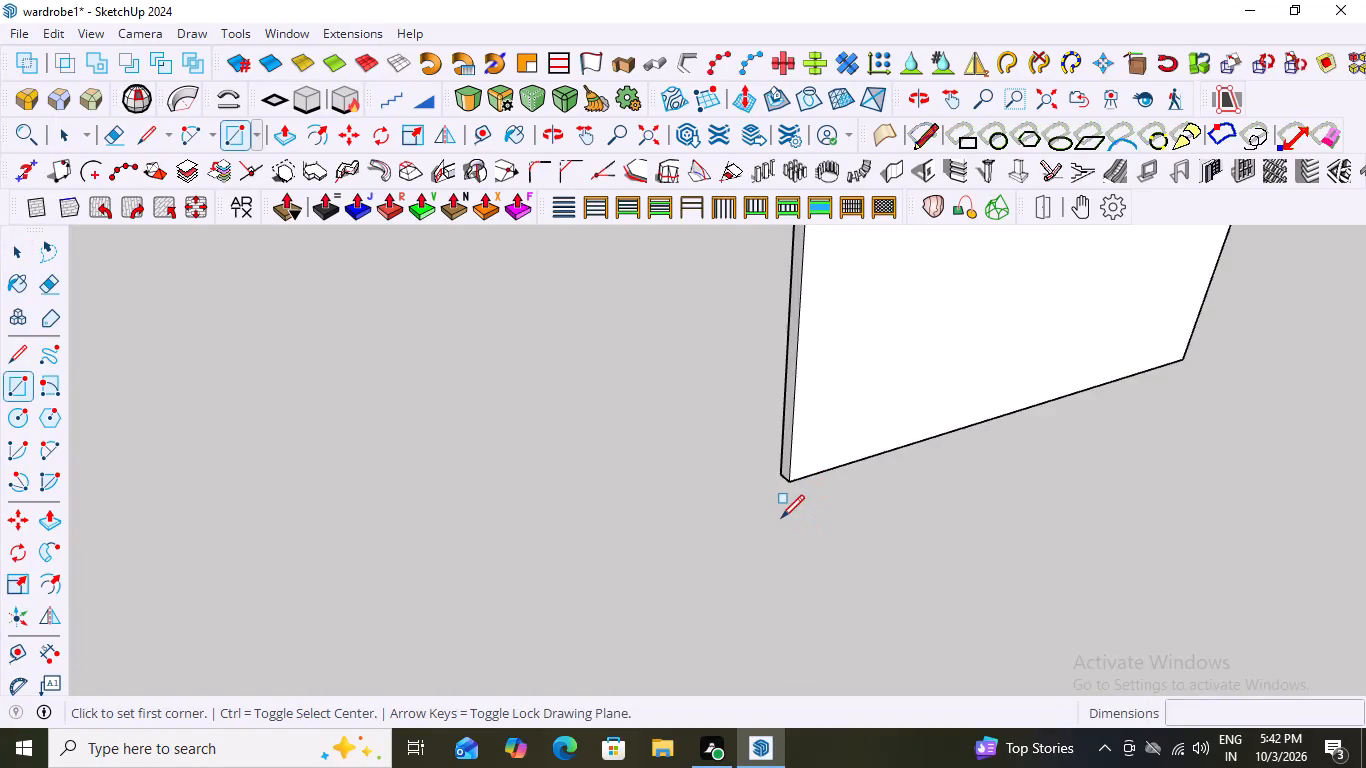
pyautogui.scroll(3, 781, 518)
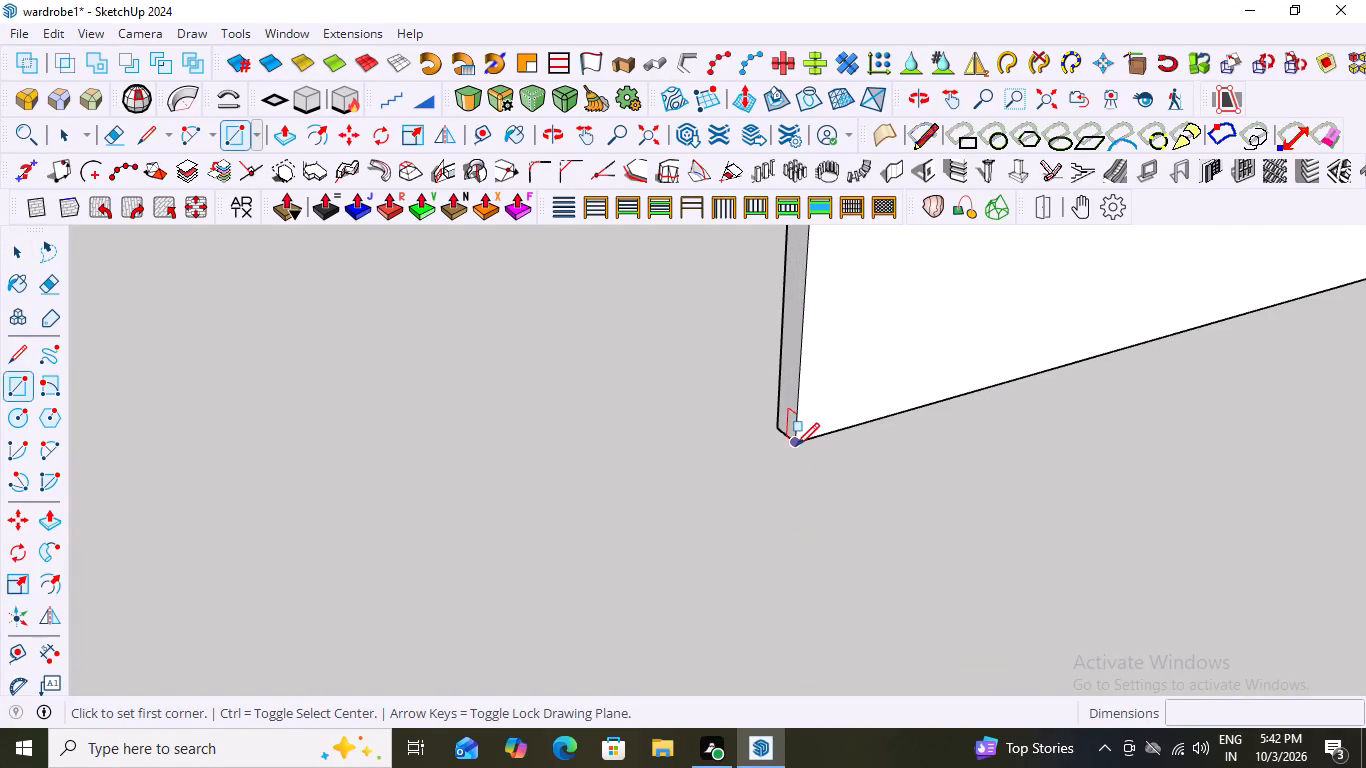
pyautogui.scroll(4, 819, 490)
pyautogui.scroll(-5, 818, 494)
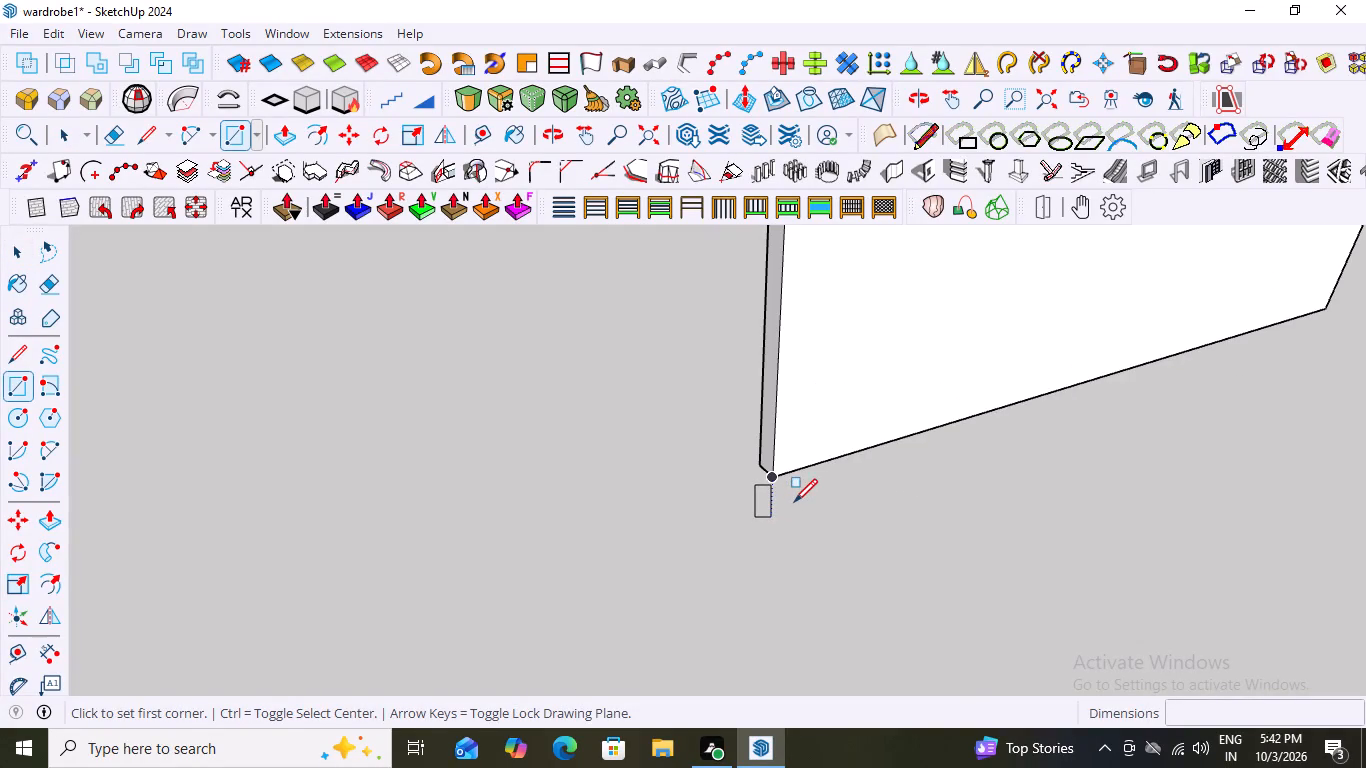
pyautogui.scroll(3, 784, 482)
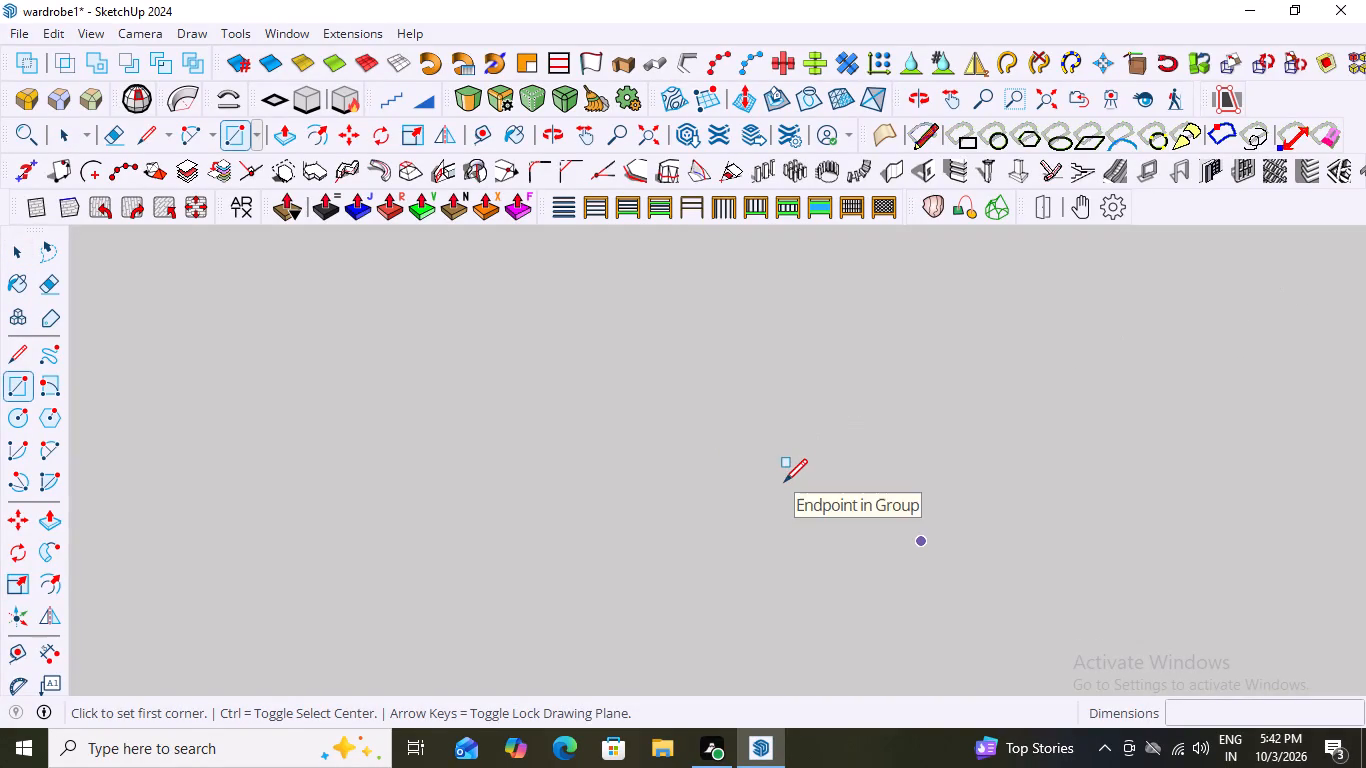
pyautogui.scroll(-5, 778, 492)
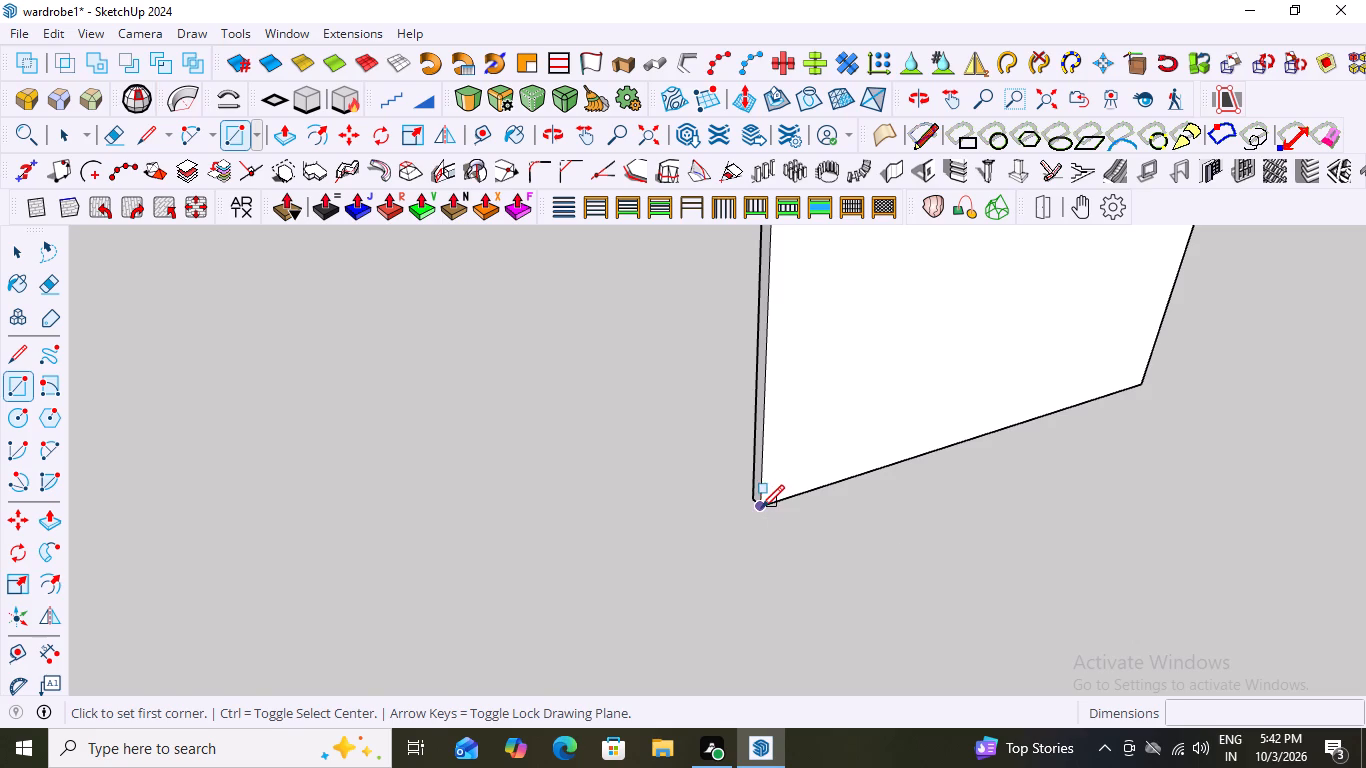
pyautogui.click(761, 508)
pyautogui.scroll(3, 788, 519)
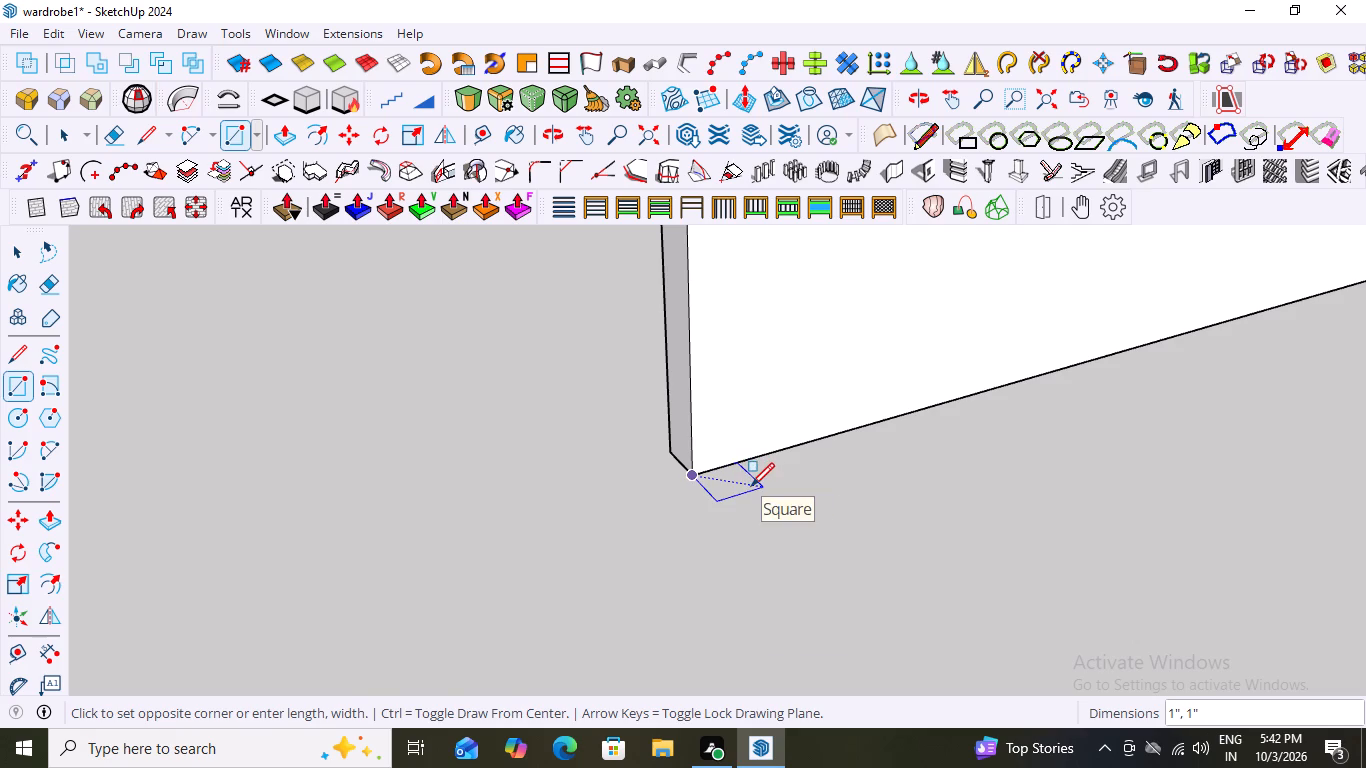
pyautogui.click(751, 486)
pyautogui.scroll(-7, 822, 539)
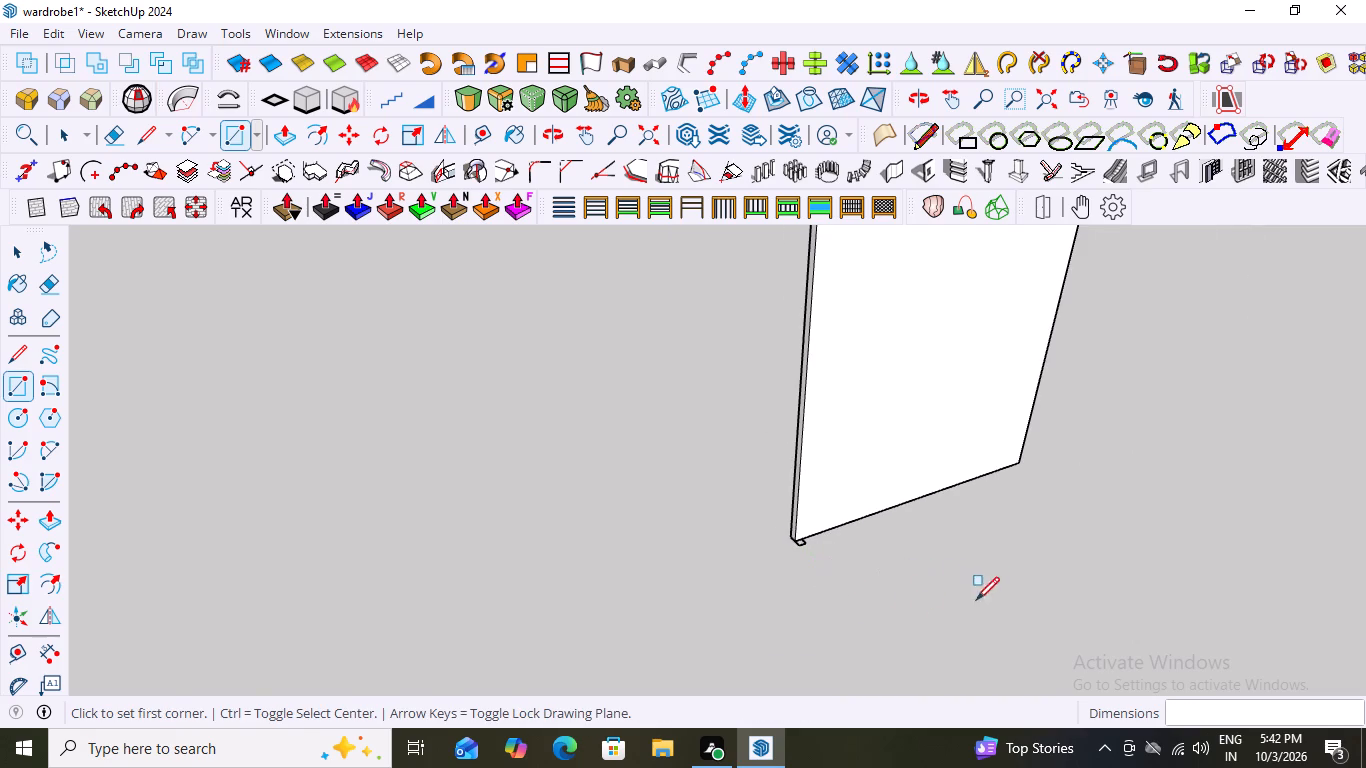
# Make a group from the small square face and its bounding edges at the panel's bottom corner.
pyautogui.scroll(6, 795, 608)
pyautogui.press('space')
pyautogui.scroll(-5, 715, 500)
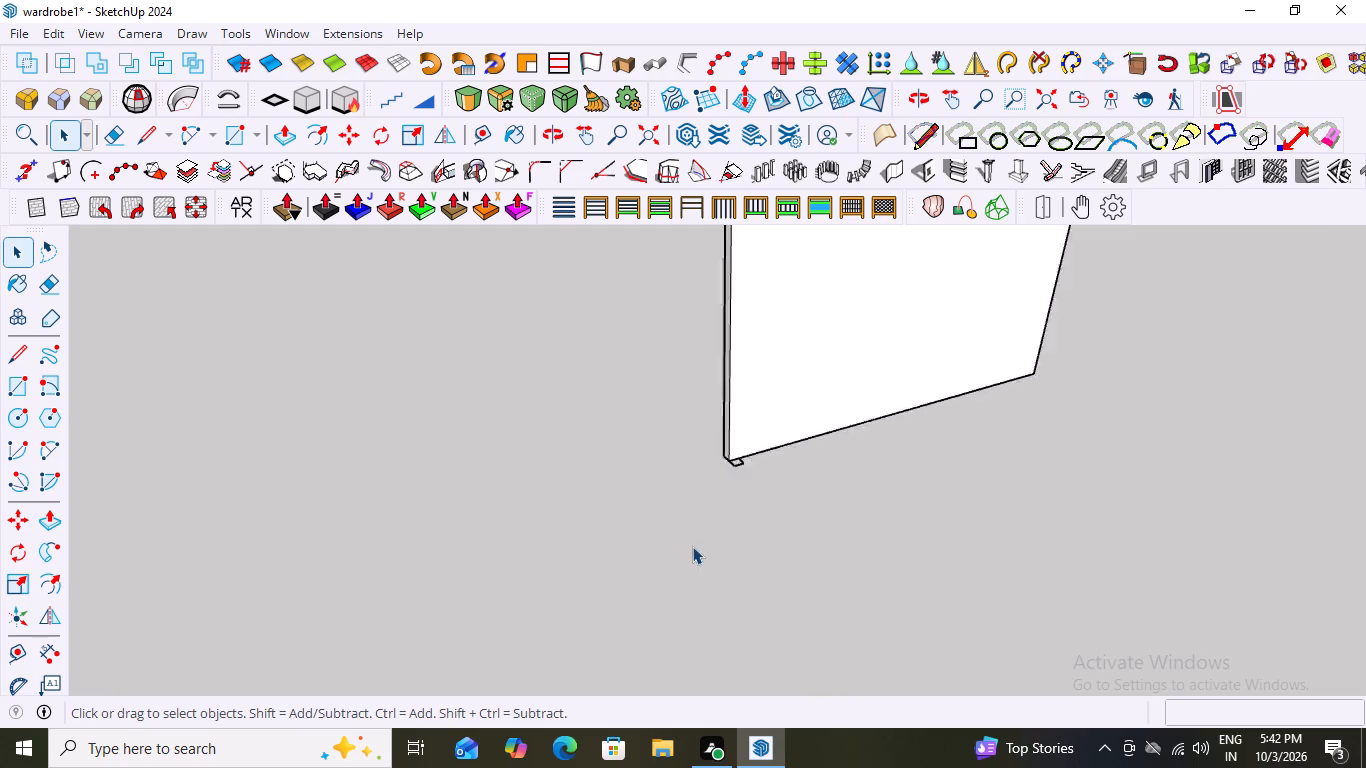
pyautogui.scroll(-2, 692, 546)
pyautogui.scroll(11, 717, 449)
pyautogui.click(721, 489)
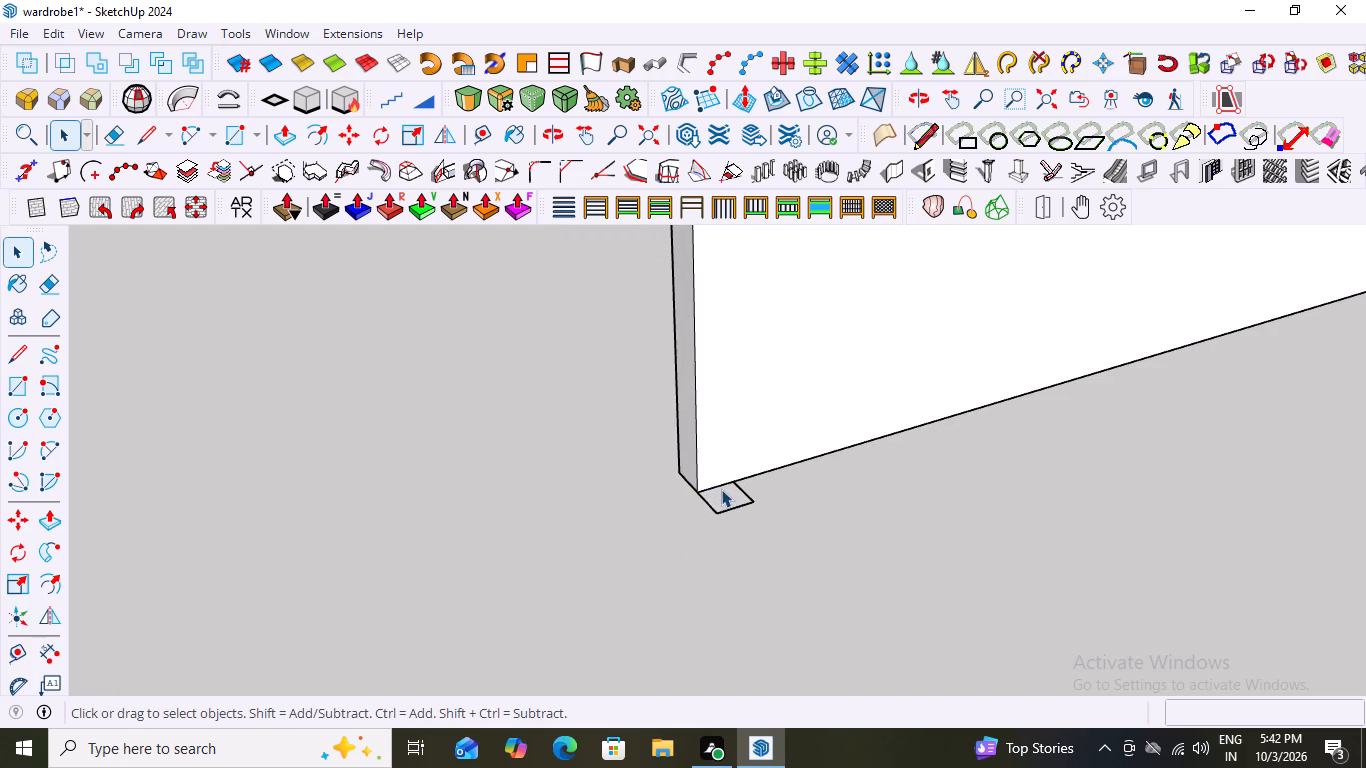
pyautogui.doubleClick(722, 493)
pyautogui.rightClick(722, 496)
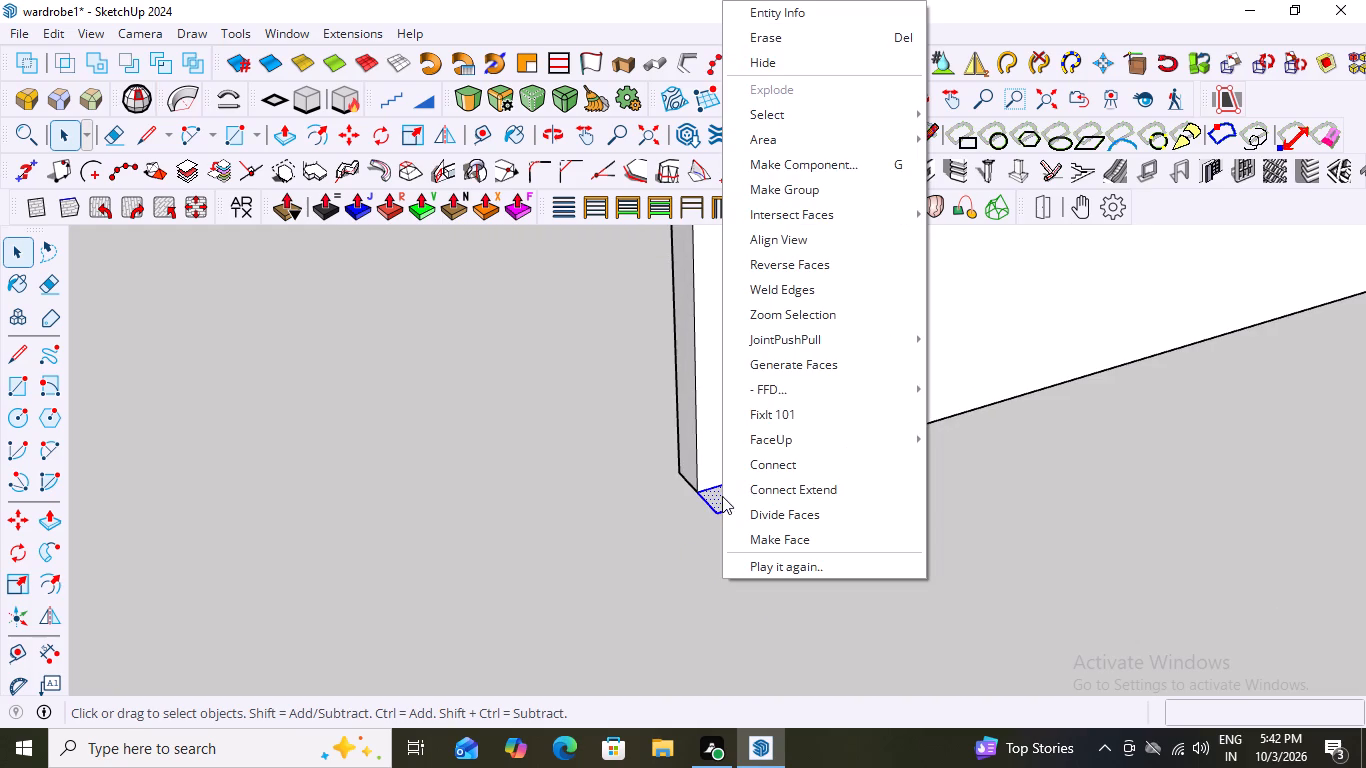
pyautogui.click(807, 192)
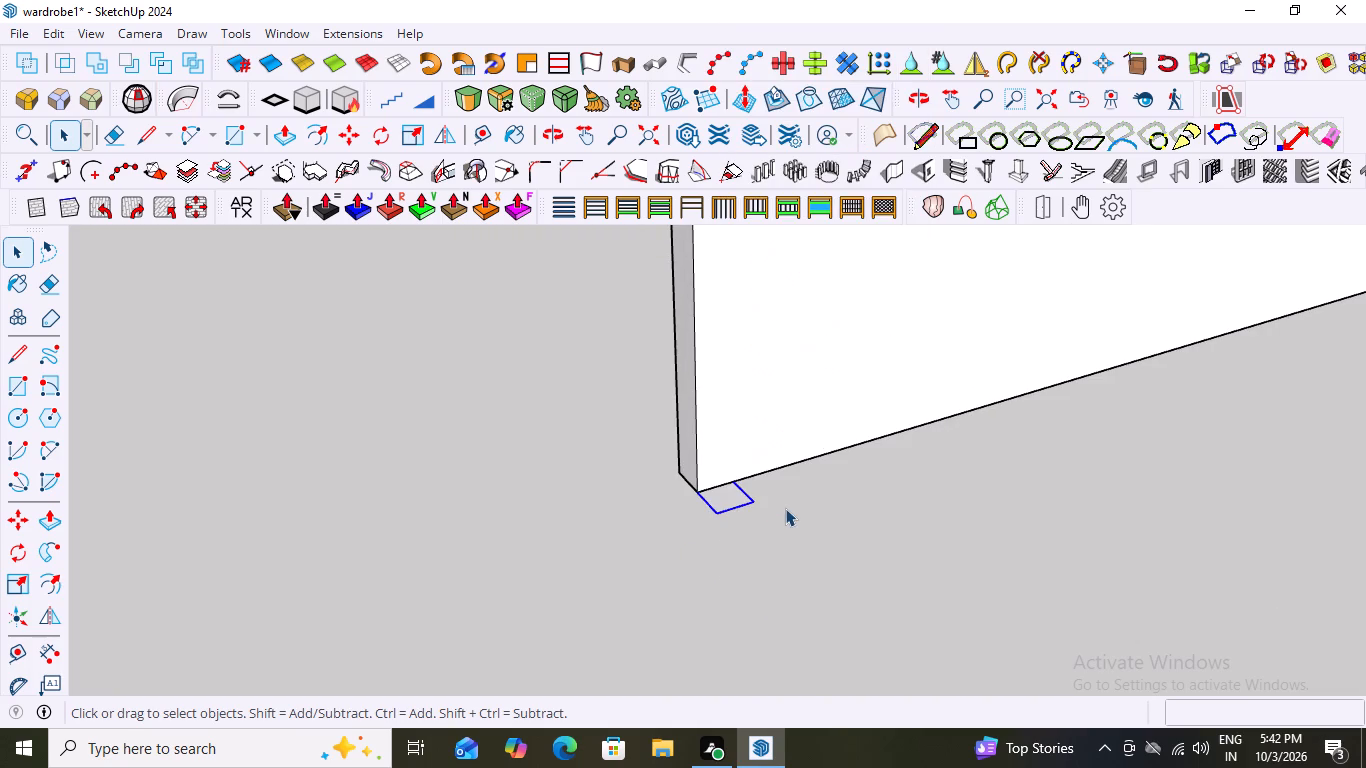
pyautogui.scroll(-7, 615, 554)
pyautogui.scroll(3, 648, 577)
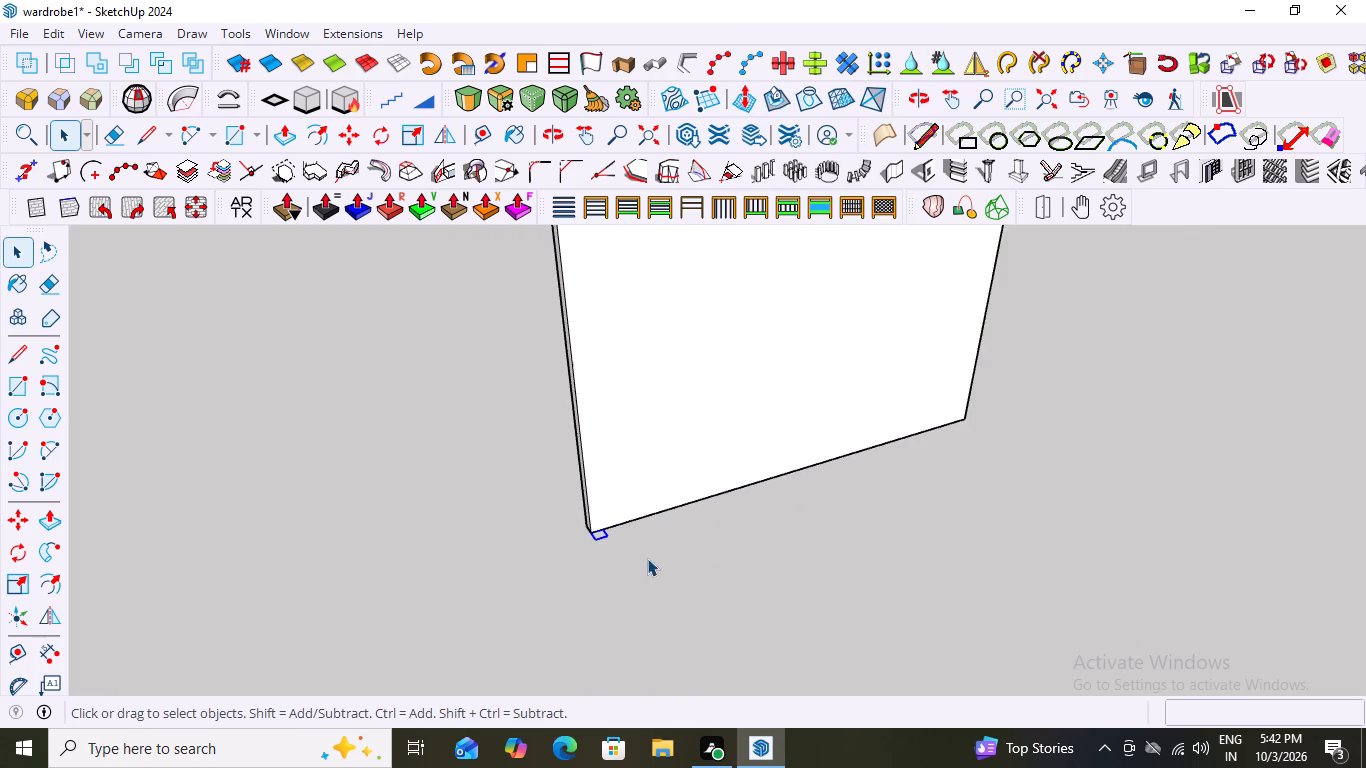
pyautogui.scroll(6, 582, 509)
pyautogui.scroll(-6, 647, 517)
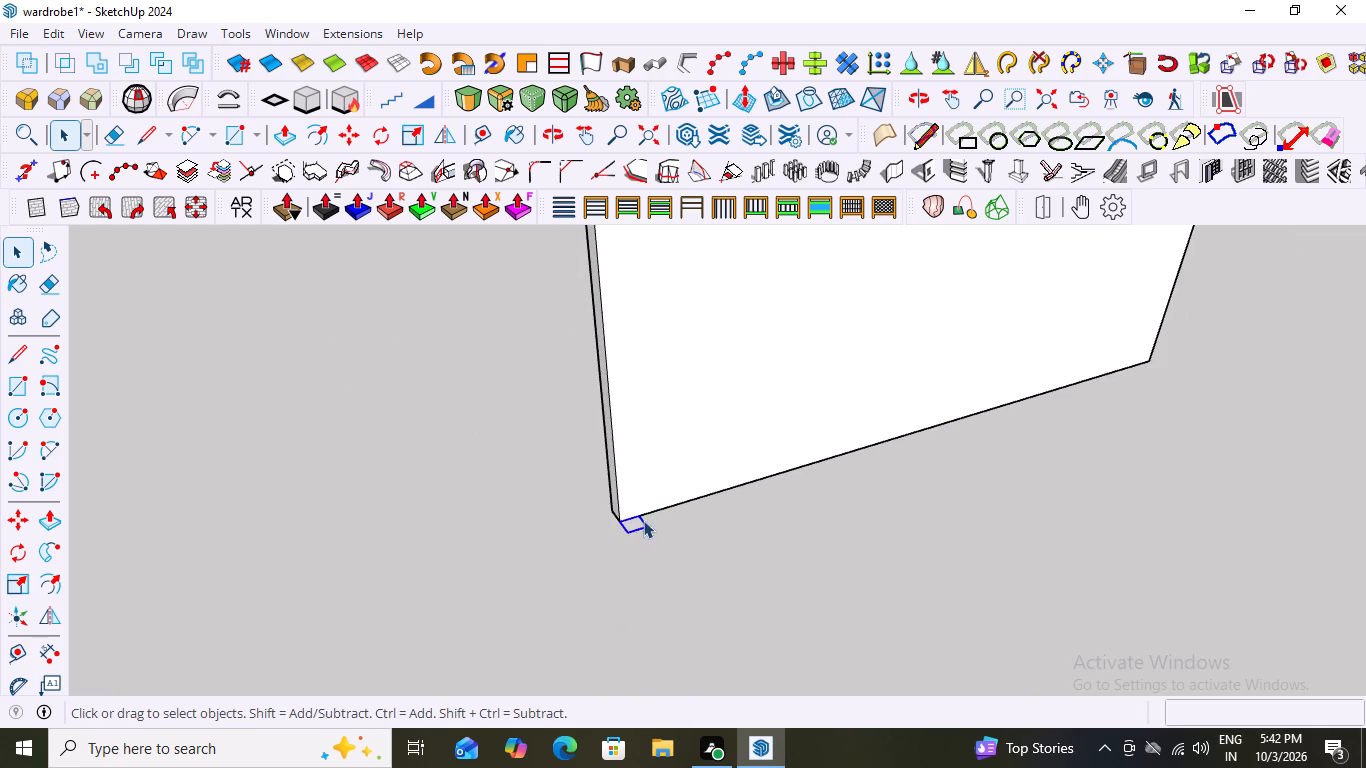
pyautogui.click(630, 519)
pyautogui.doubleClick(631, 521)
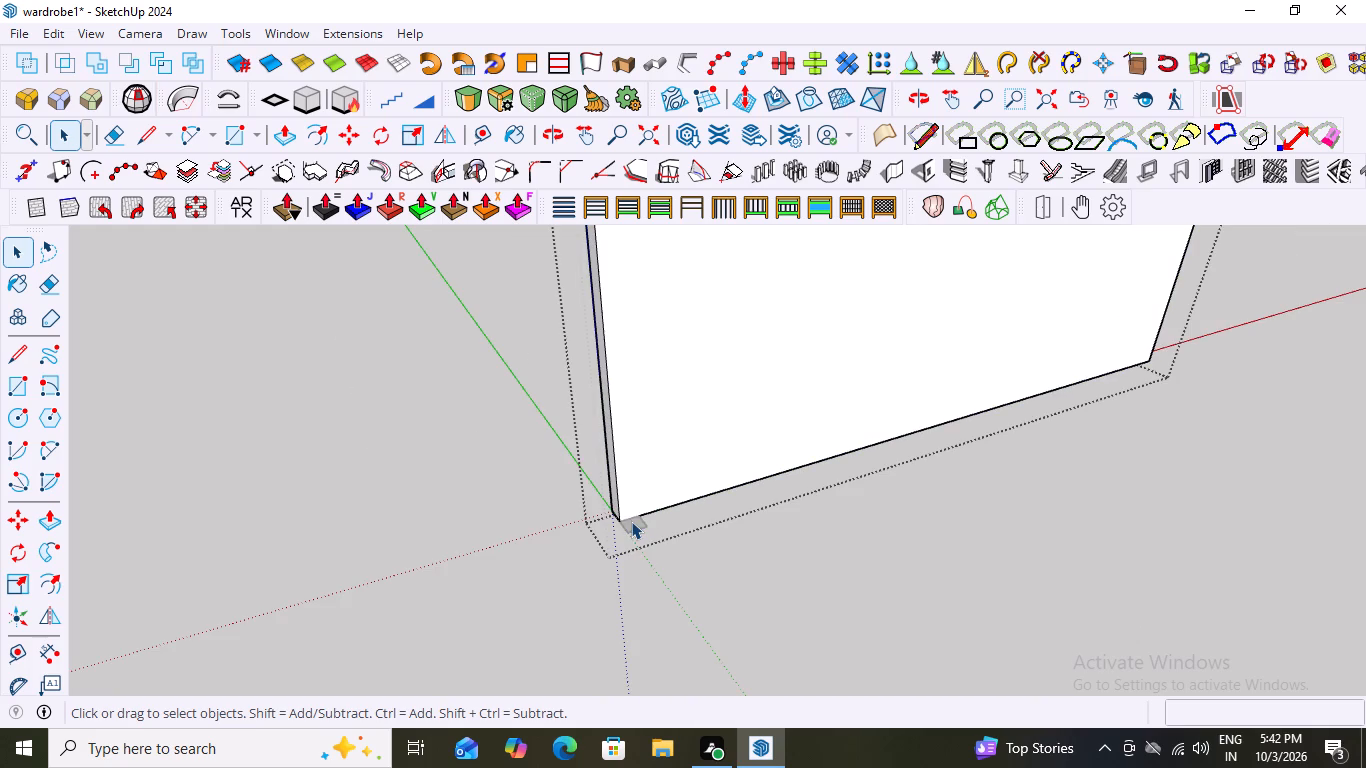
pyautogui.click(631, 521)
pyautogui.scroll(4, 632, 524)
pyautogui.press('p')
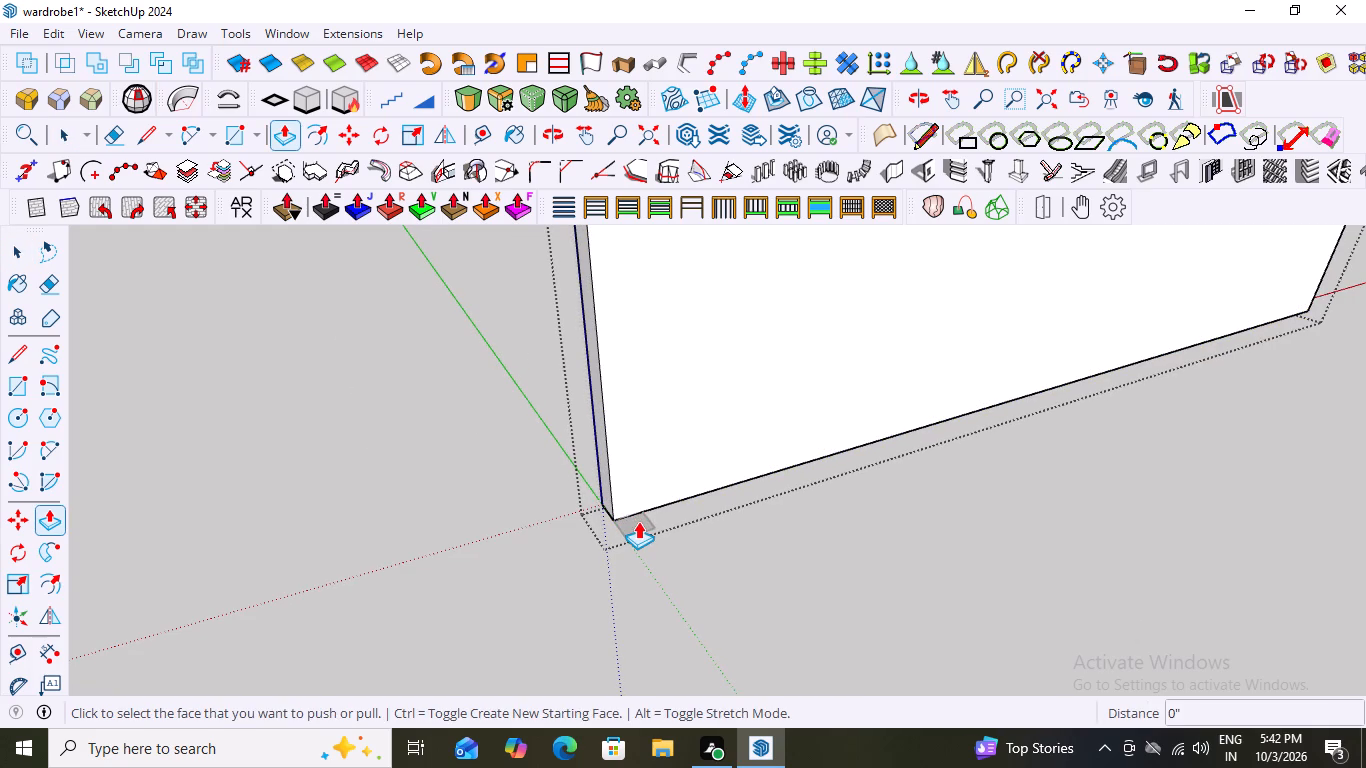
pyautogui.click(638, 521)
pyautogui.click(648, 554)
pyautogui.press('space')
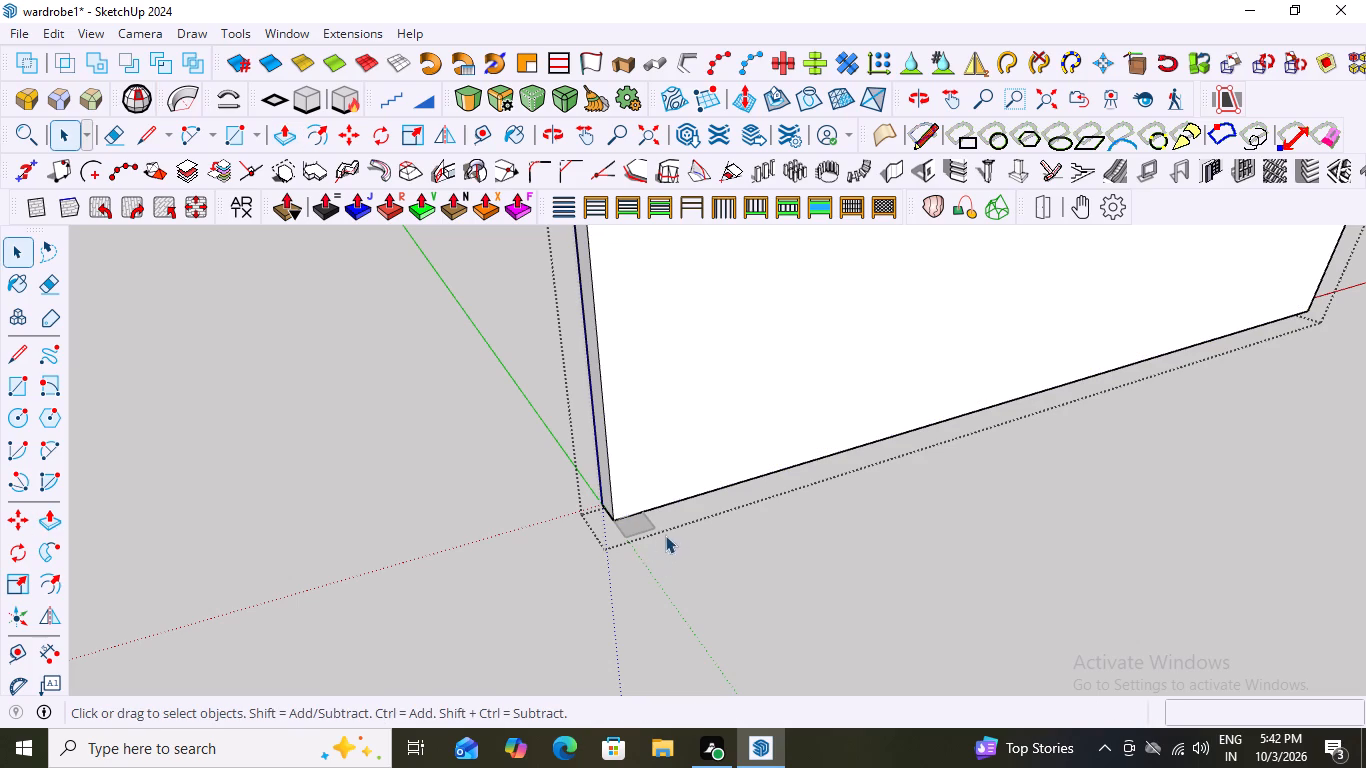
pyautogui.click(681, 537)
# Push/Pull the square face upward inside its own group by about 5' 8" as a vertical strip, and close the group.
pyautogui.scroll(3, 630, 527)
pyautogui.click(642, 526)
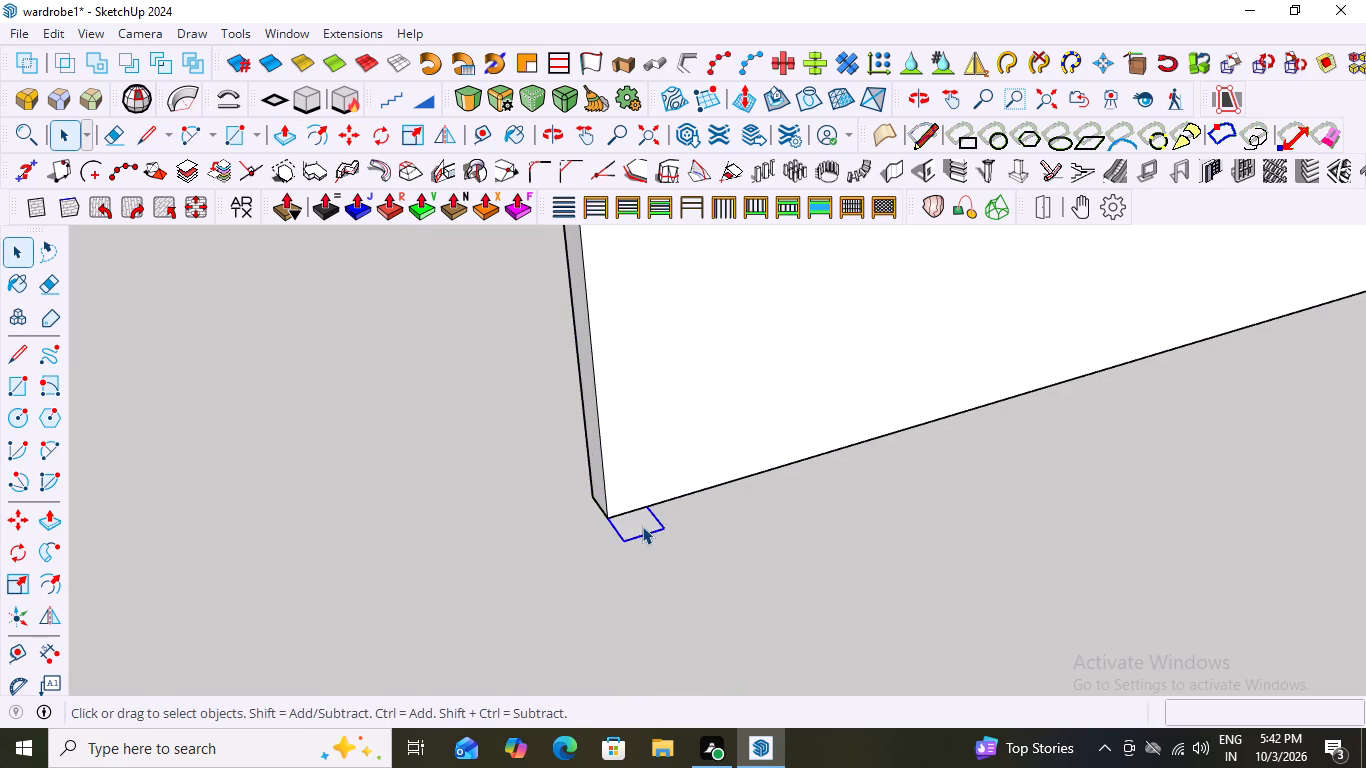
pyautogui.doubleClick(642, 526)
pyautogui.click(642, 526)
pyautogui.press('p')
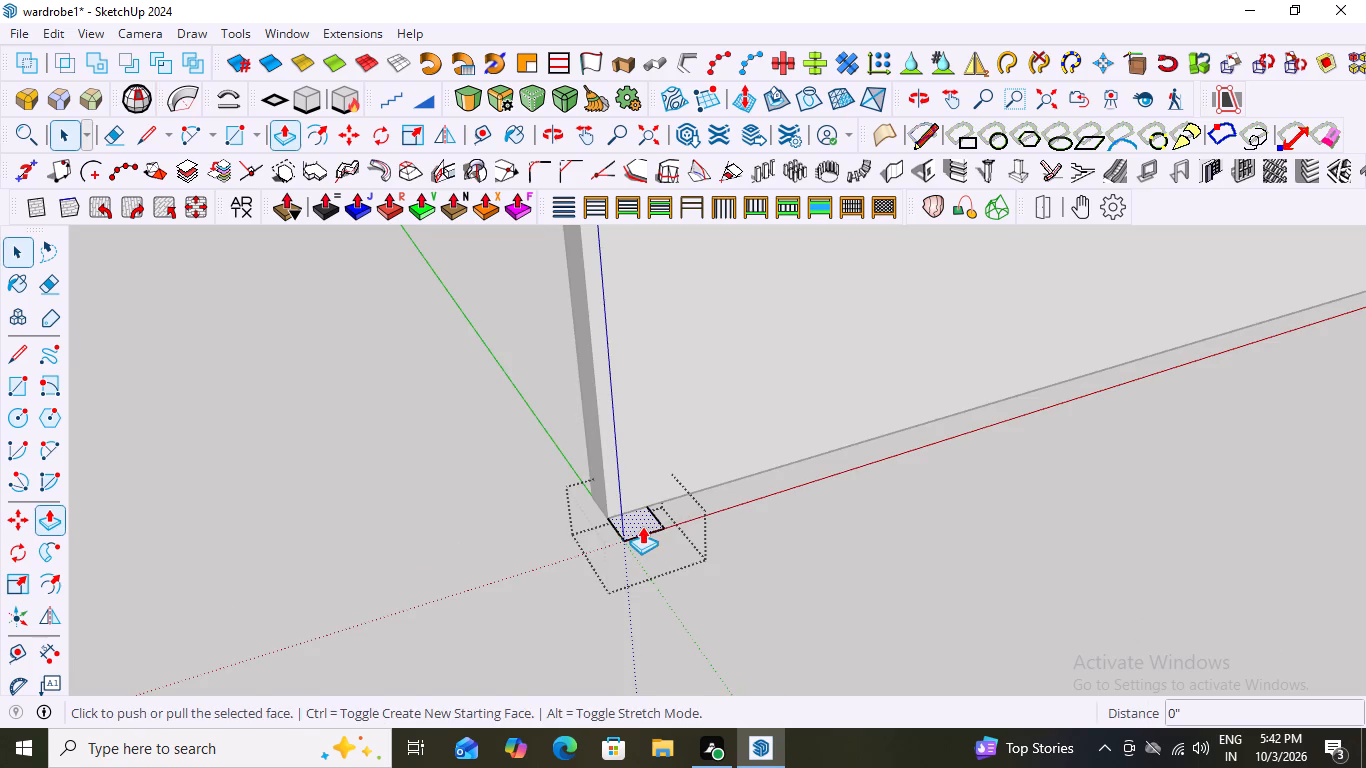
pyautogui.click(642, 526)
pyautogui.scroll(-15, 631, 493)
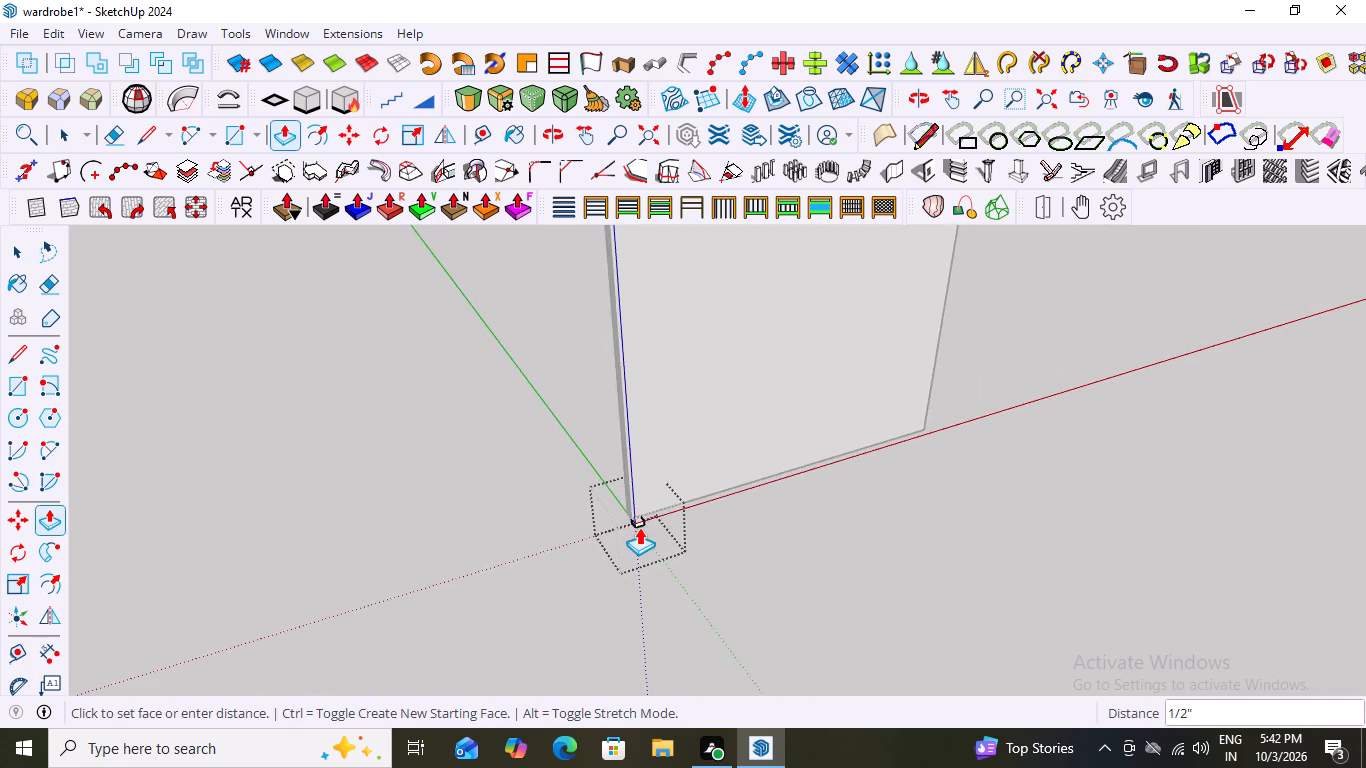
pyautogui.scroll(-17, 639, 527)
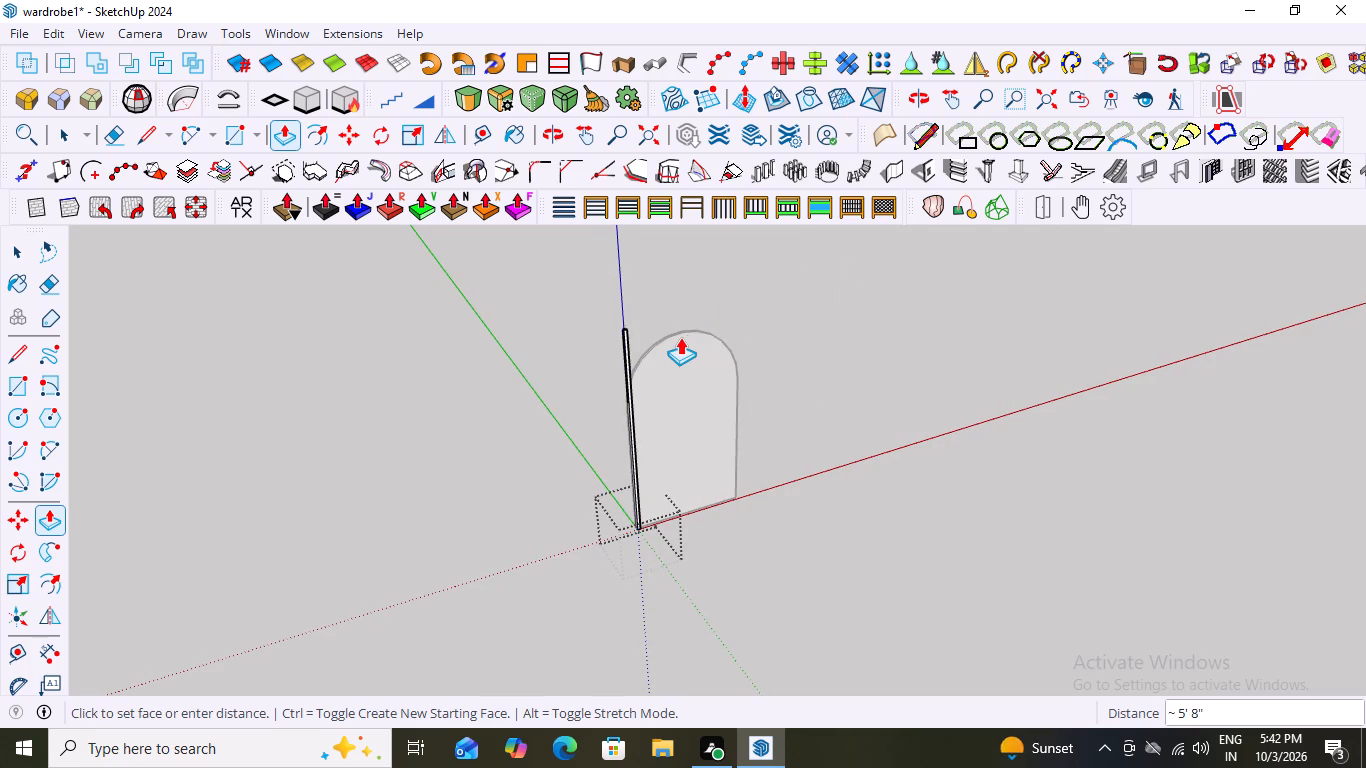
pyautogui.scroll(6, 673, 337)
pyautogui.click(671, 337)
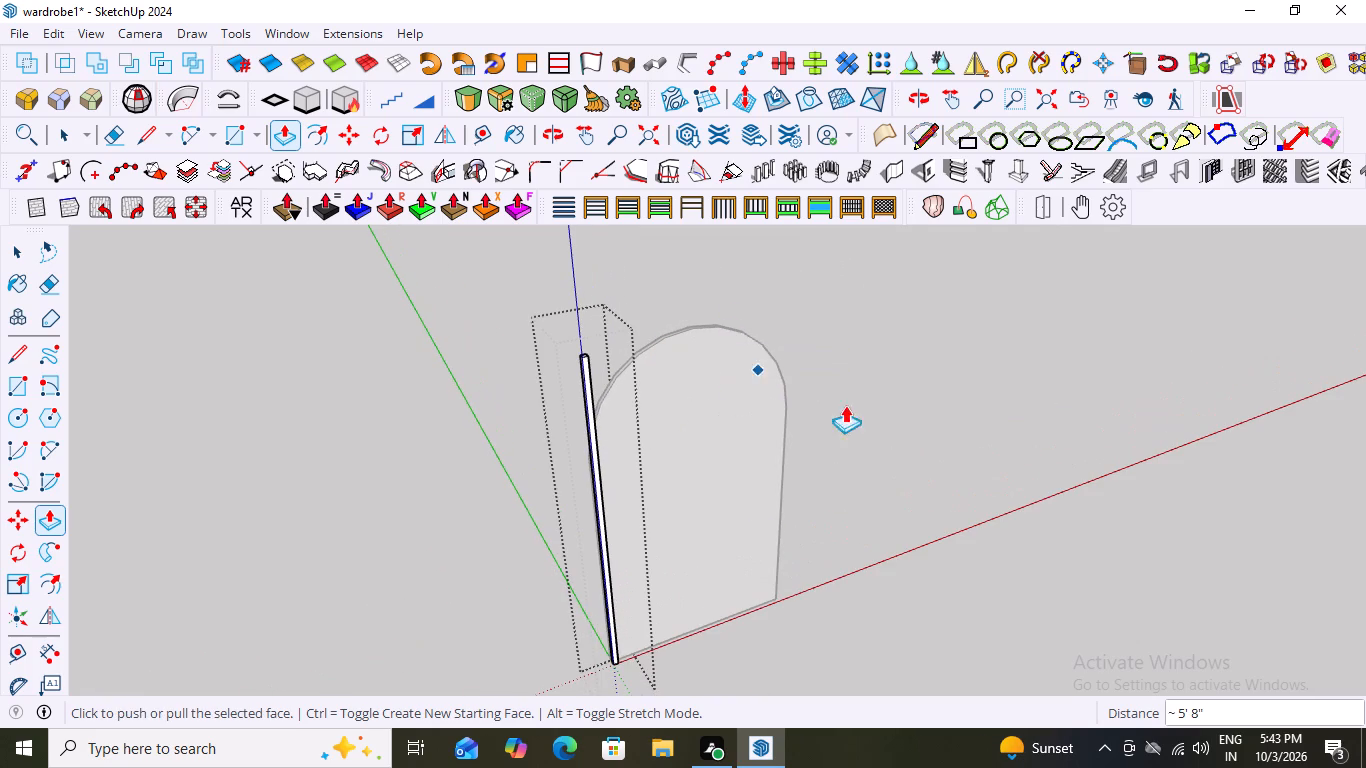
pyautogui.scroll(-6, 885, 405)
pyautogui.press('space')
pyautogui.scroll(1, 763, 587)
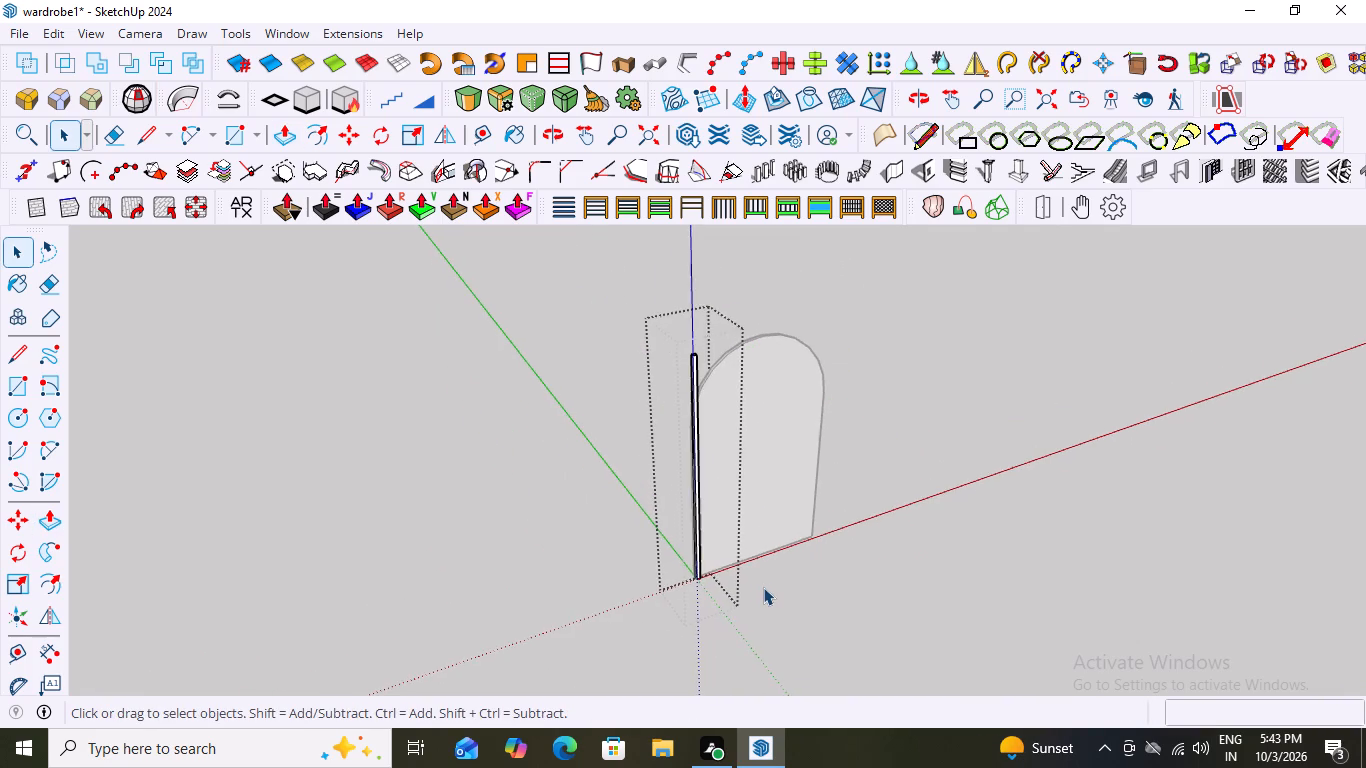
pyautogui.doubleClick(762, 588)
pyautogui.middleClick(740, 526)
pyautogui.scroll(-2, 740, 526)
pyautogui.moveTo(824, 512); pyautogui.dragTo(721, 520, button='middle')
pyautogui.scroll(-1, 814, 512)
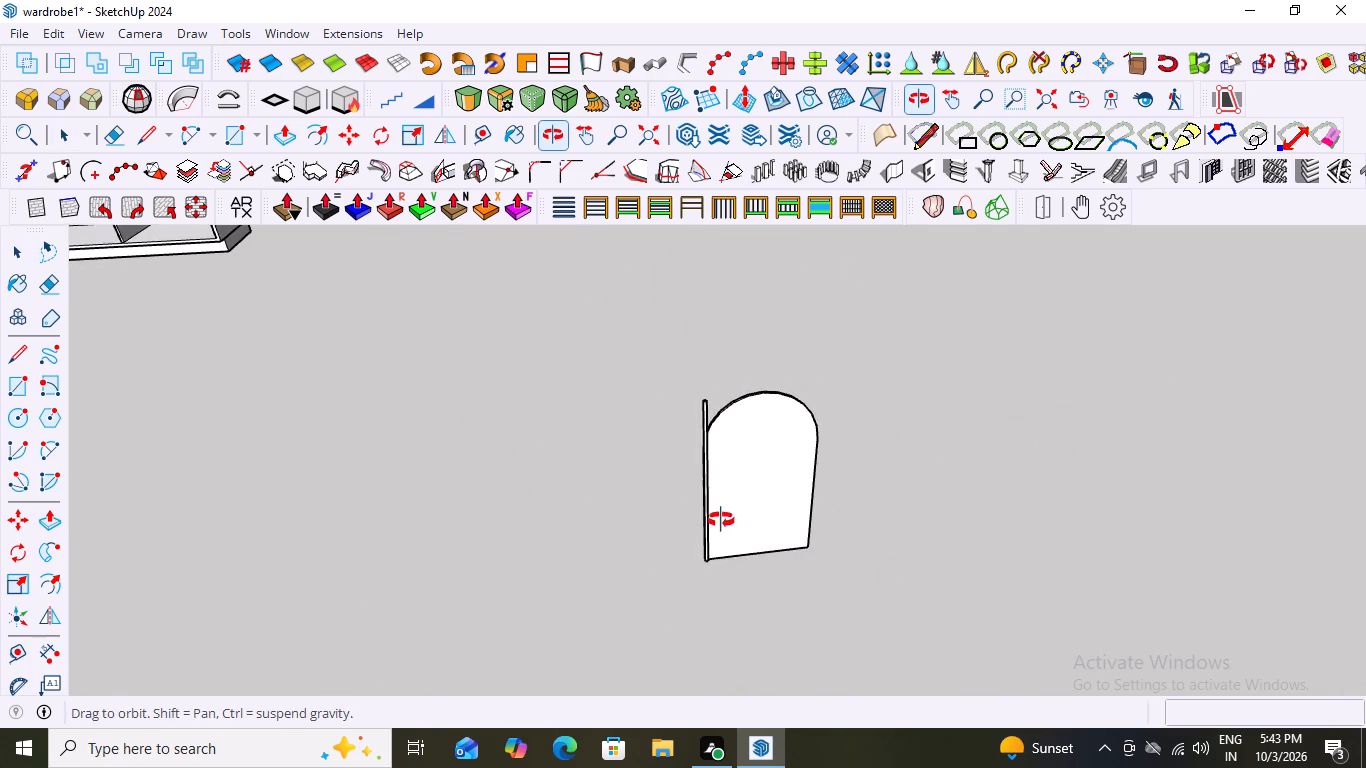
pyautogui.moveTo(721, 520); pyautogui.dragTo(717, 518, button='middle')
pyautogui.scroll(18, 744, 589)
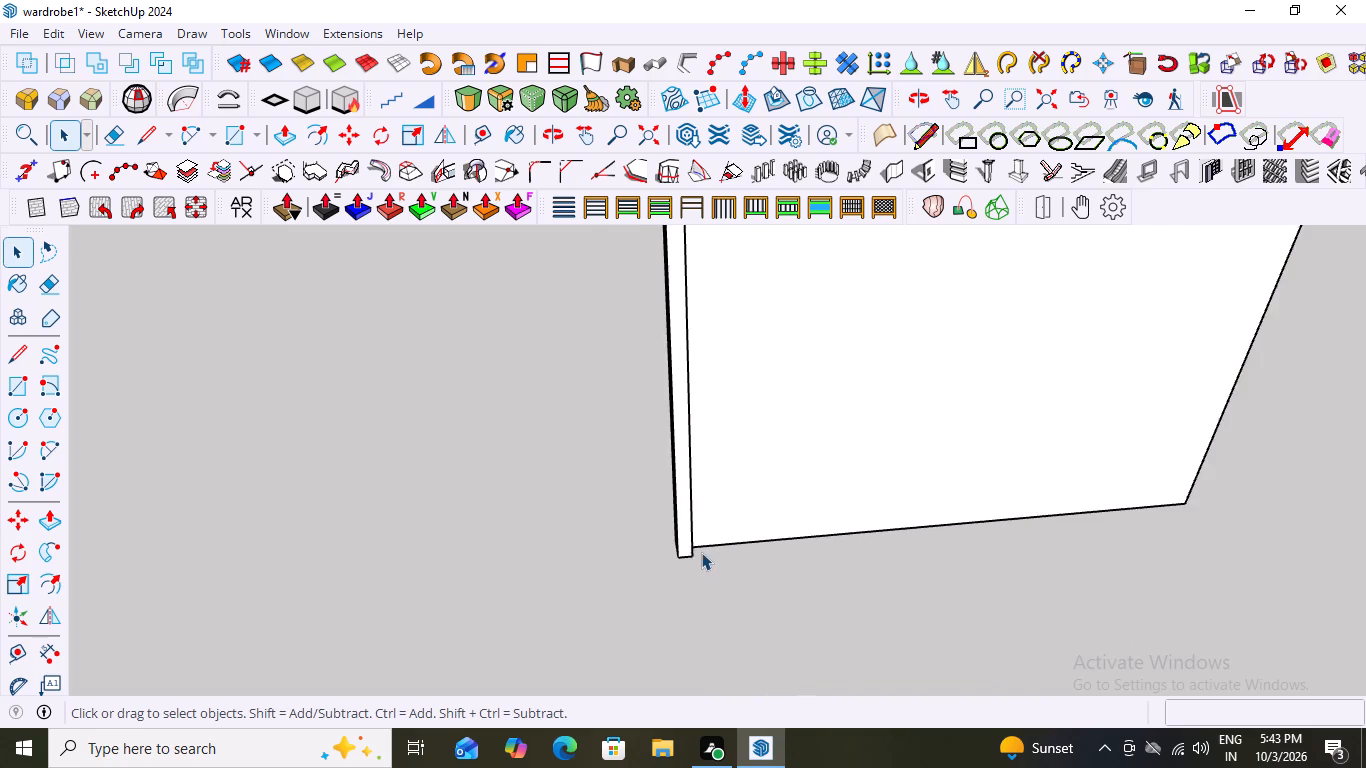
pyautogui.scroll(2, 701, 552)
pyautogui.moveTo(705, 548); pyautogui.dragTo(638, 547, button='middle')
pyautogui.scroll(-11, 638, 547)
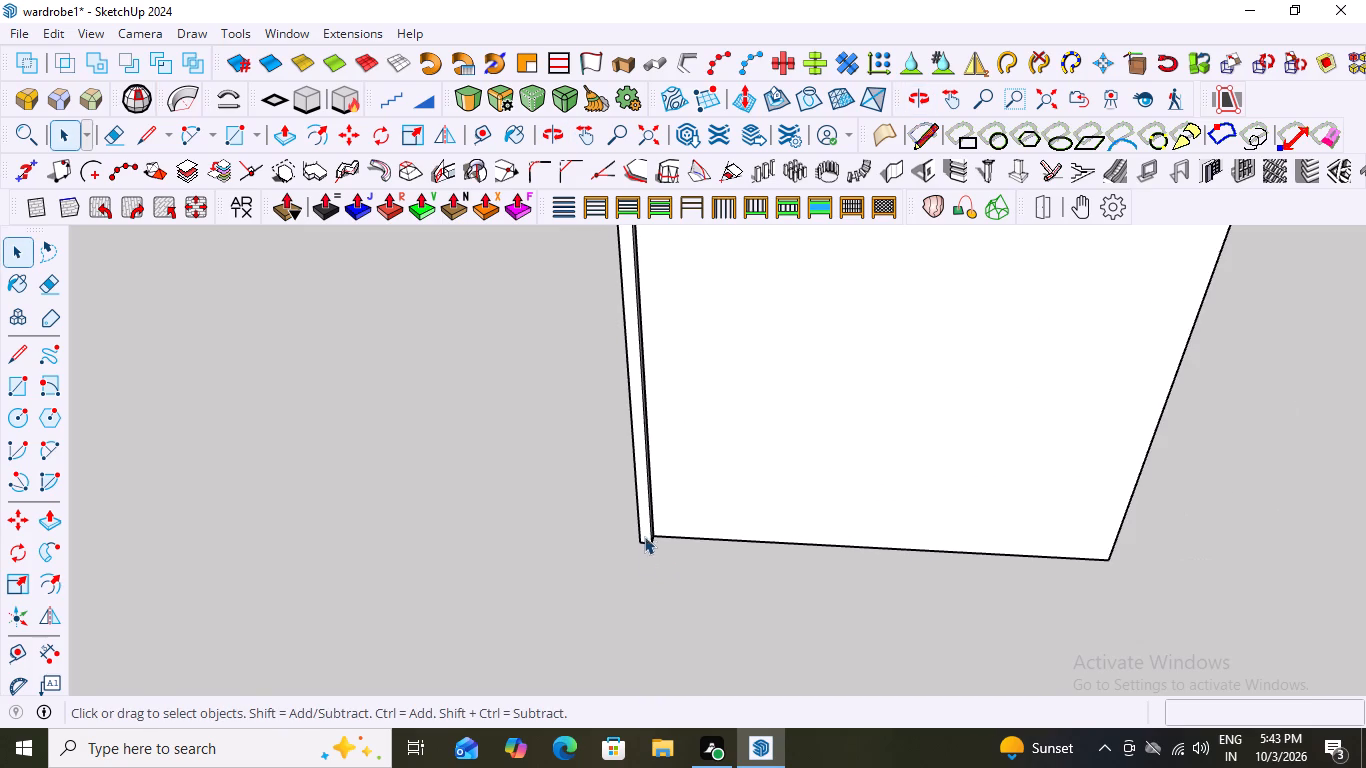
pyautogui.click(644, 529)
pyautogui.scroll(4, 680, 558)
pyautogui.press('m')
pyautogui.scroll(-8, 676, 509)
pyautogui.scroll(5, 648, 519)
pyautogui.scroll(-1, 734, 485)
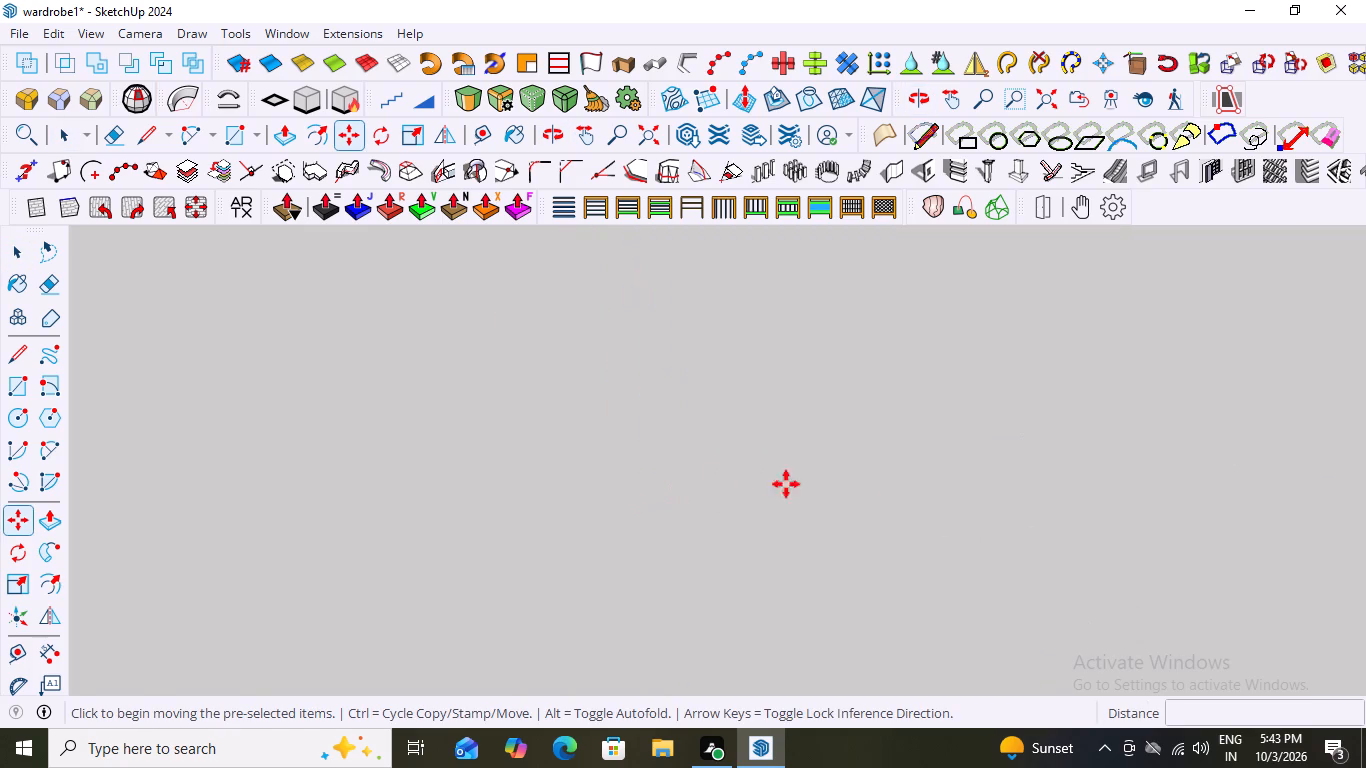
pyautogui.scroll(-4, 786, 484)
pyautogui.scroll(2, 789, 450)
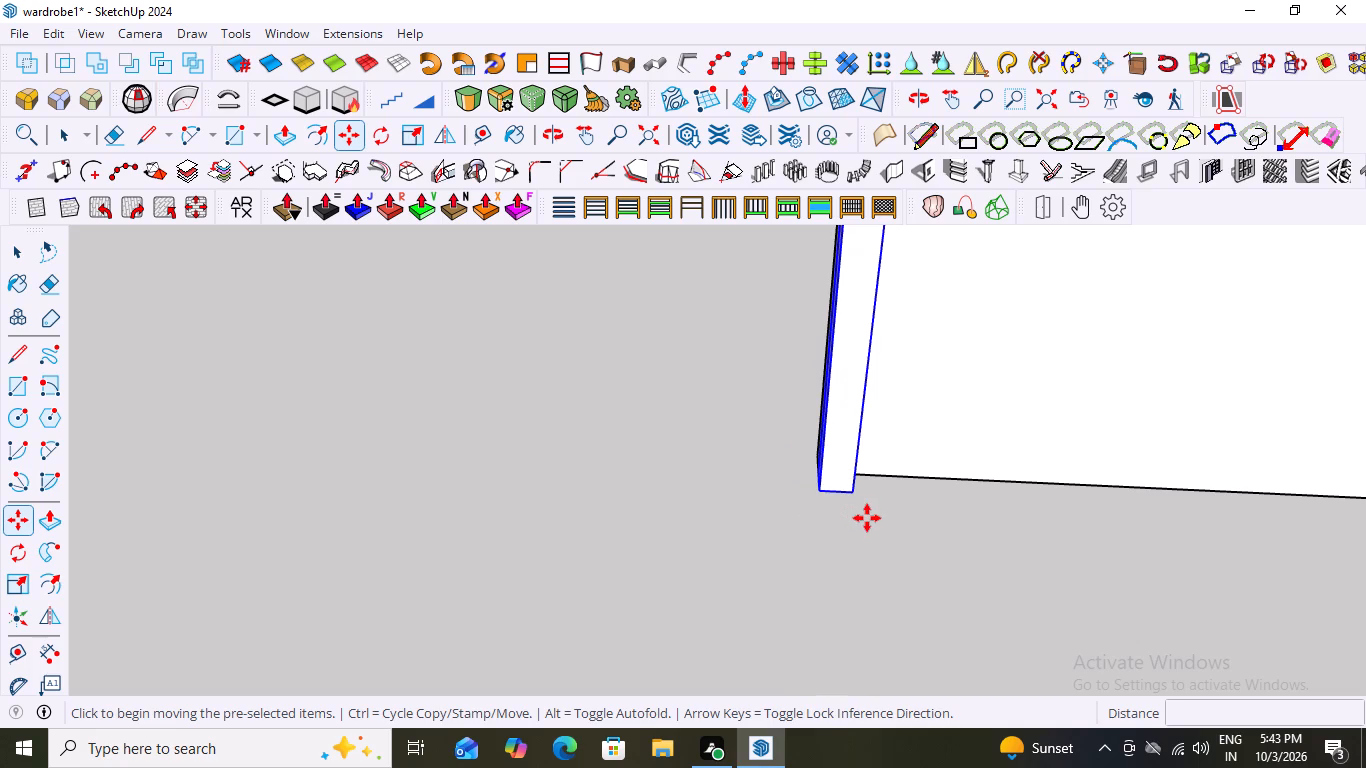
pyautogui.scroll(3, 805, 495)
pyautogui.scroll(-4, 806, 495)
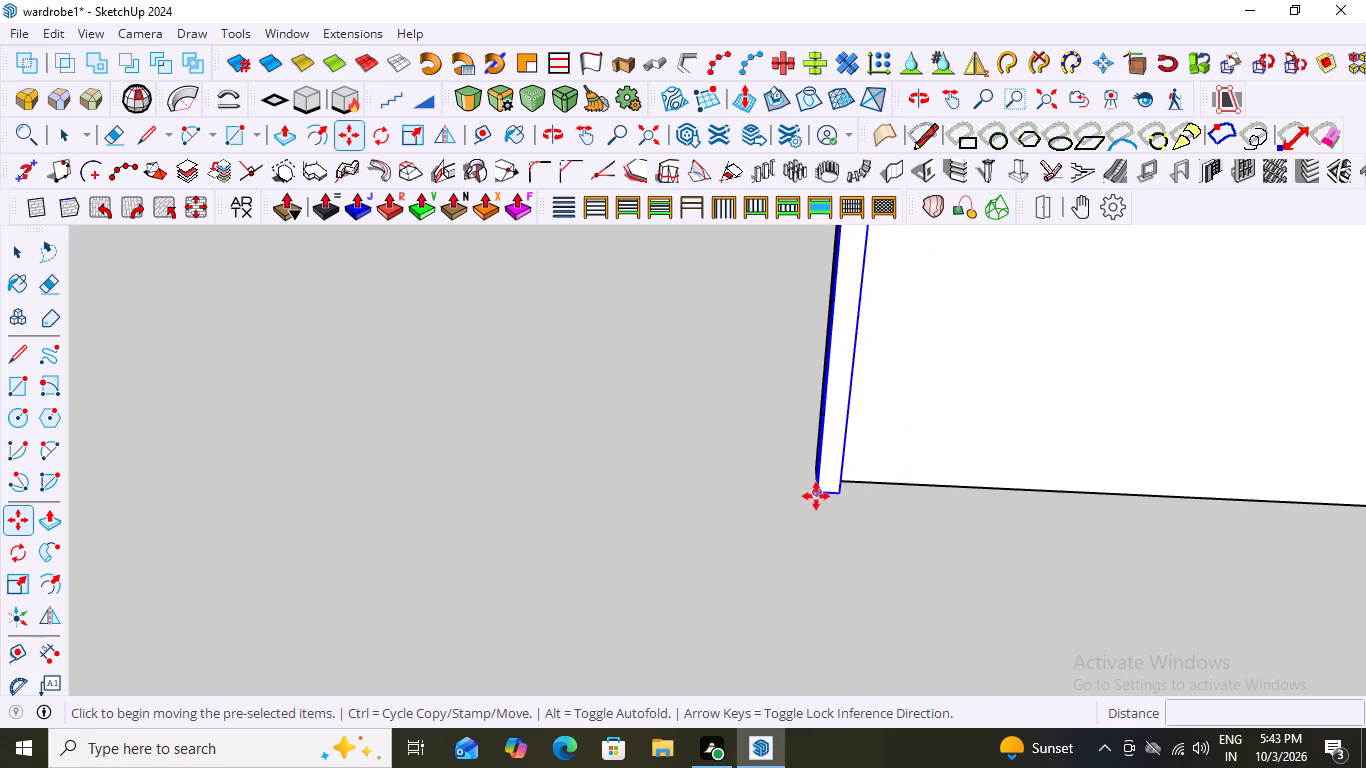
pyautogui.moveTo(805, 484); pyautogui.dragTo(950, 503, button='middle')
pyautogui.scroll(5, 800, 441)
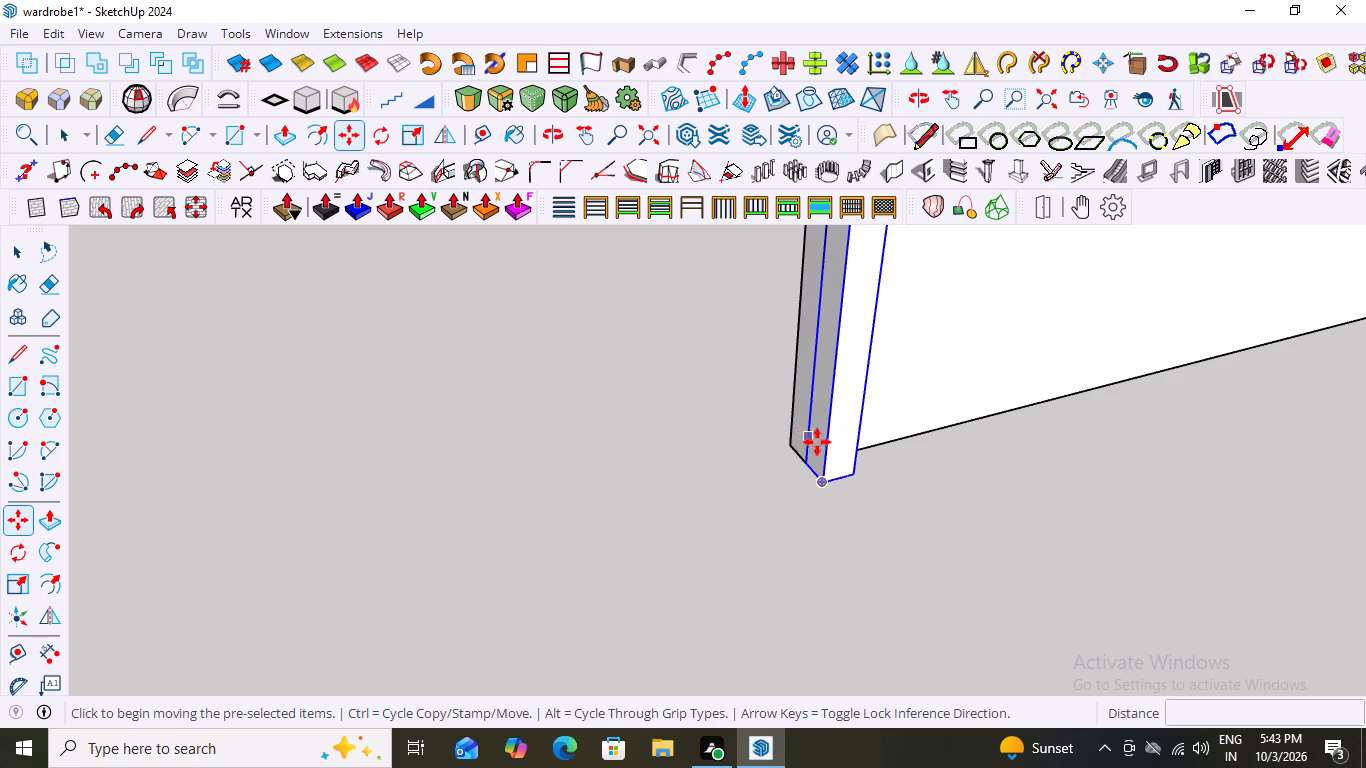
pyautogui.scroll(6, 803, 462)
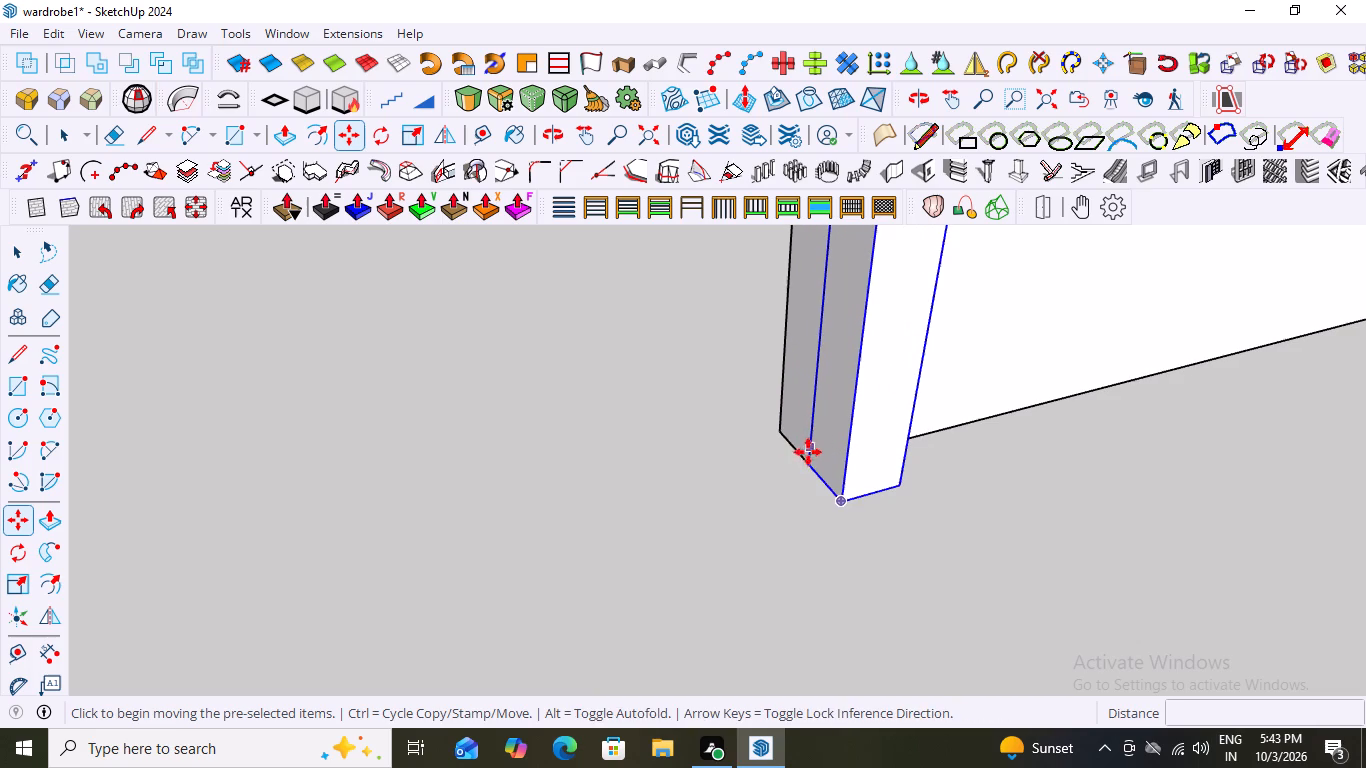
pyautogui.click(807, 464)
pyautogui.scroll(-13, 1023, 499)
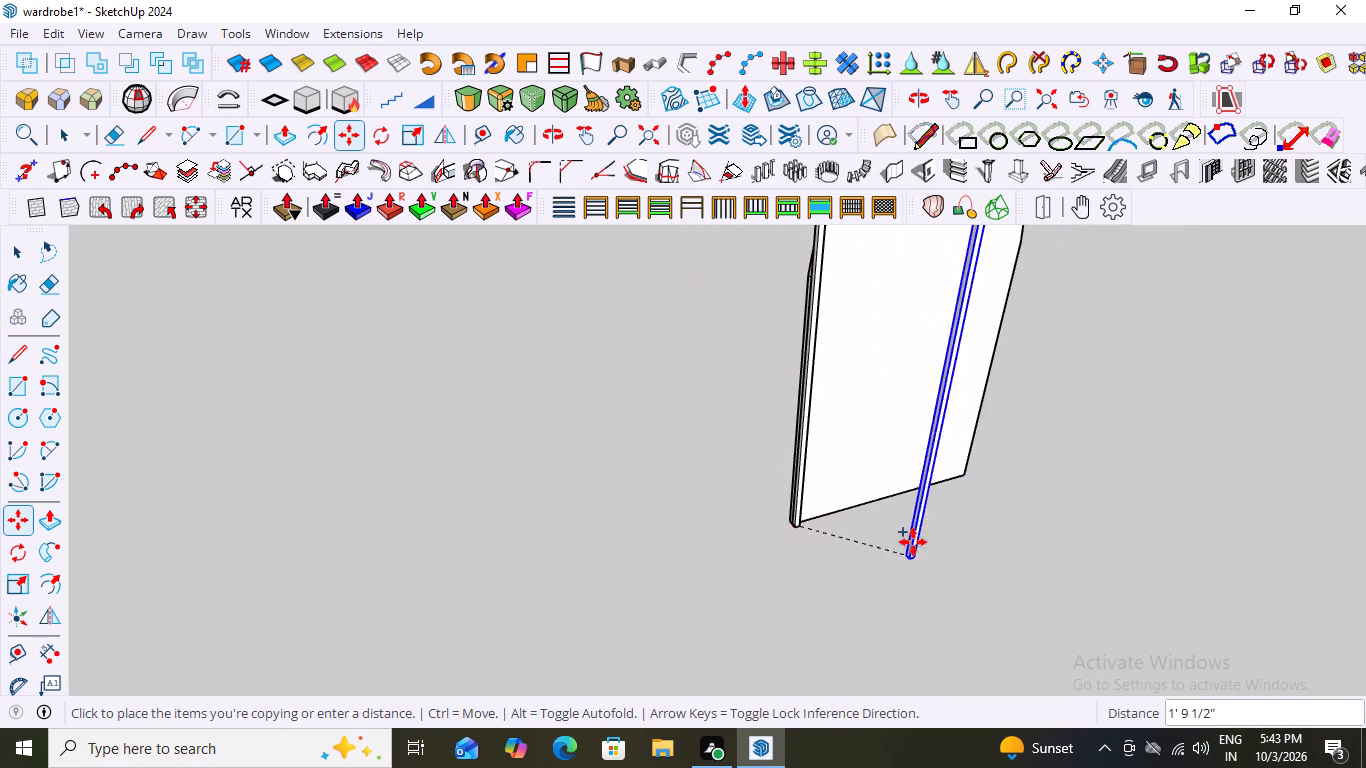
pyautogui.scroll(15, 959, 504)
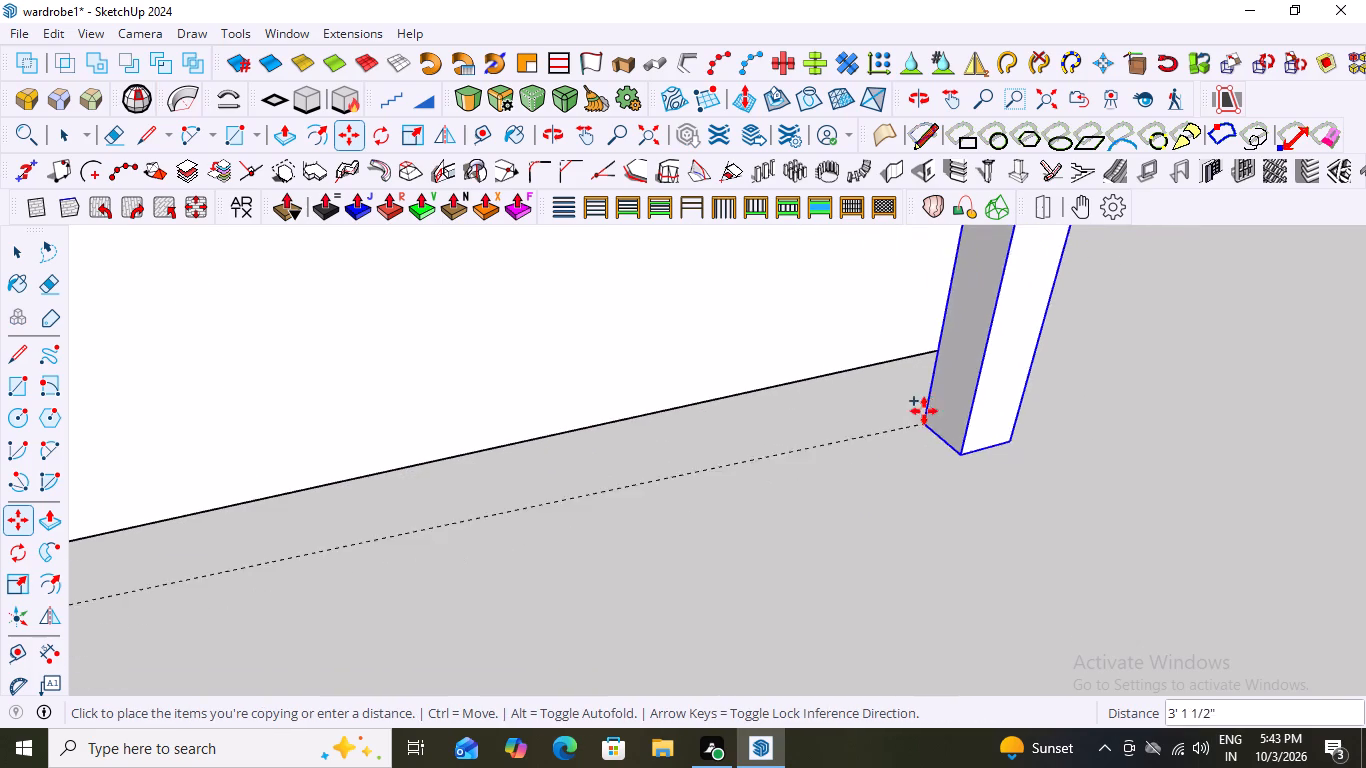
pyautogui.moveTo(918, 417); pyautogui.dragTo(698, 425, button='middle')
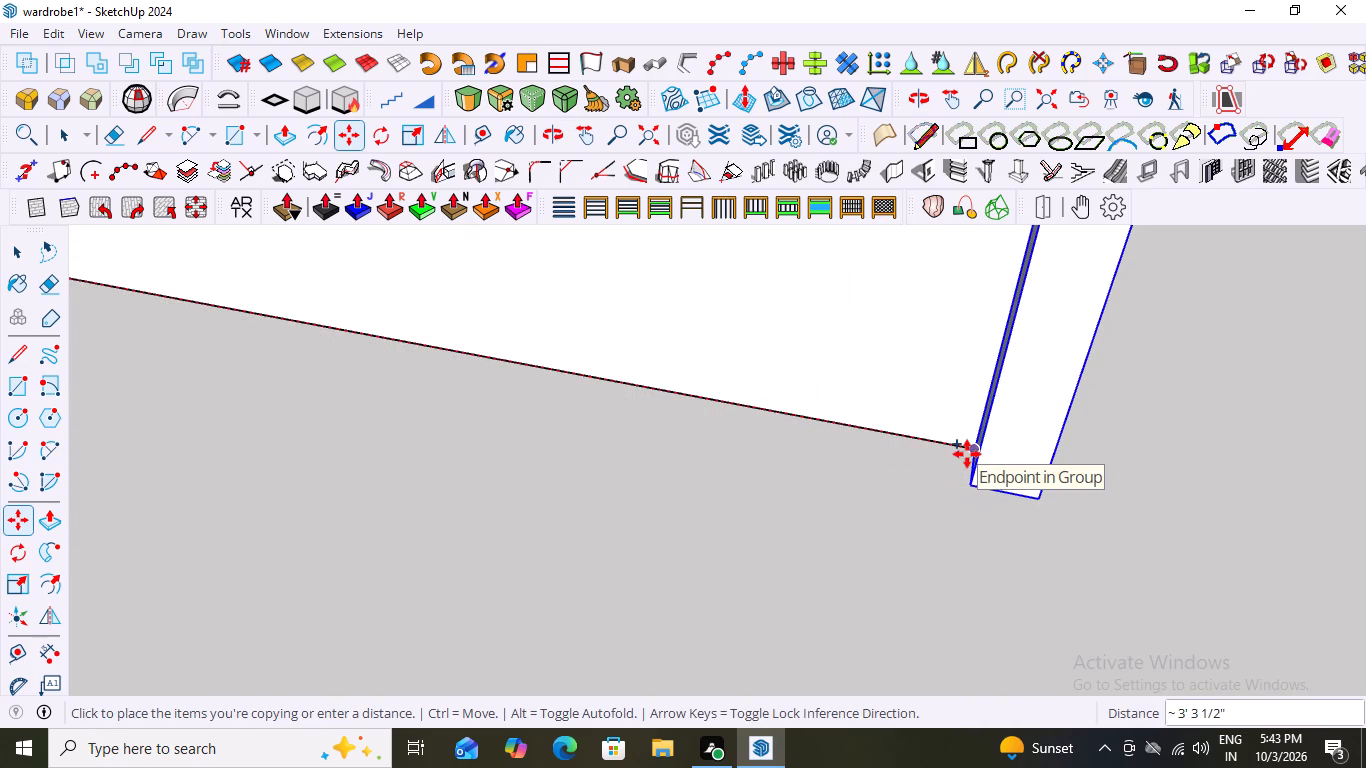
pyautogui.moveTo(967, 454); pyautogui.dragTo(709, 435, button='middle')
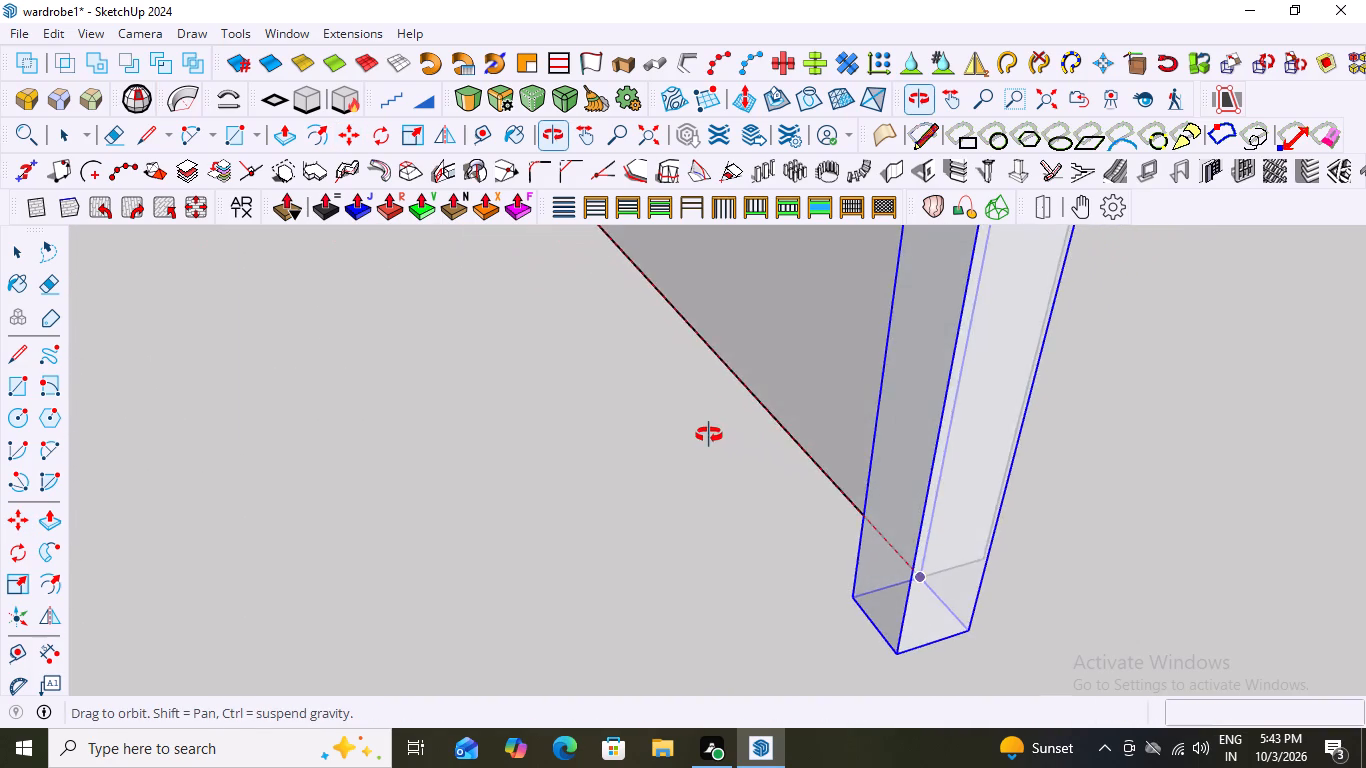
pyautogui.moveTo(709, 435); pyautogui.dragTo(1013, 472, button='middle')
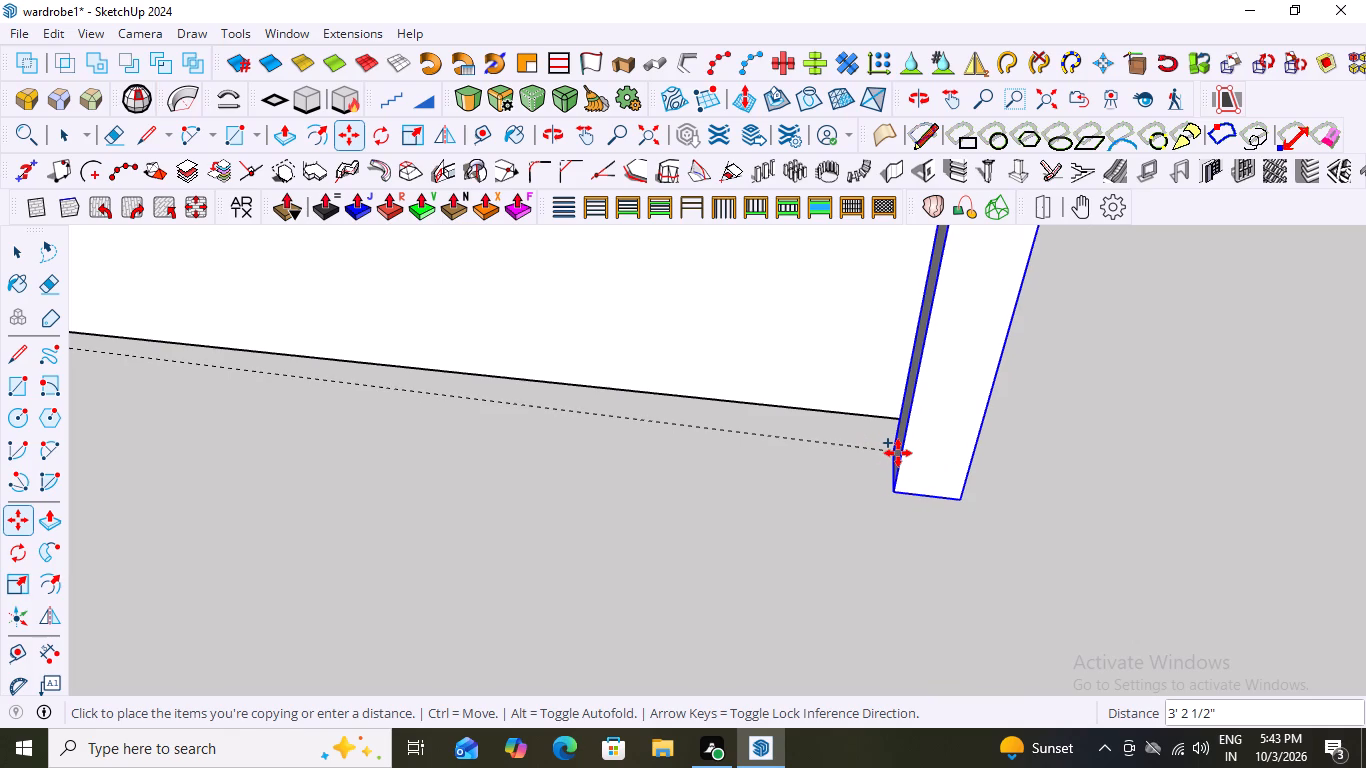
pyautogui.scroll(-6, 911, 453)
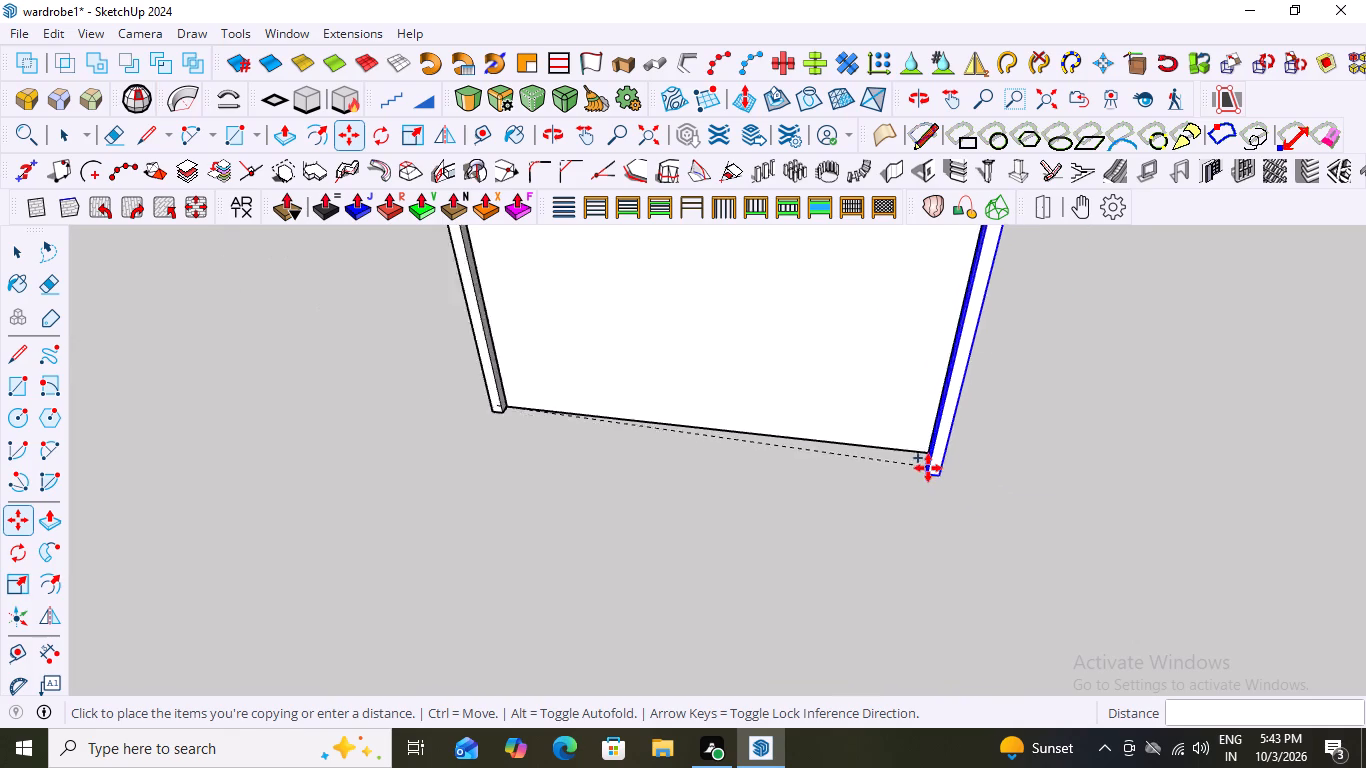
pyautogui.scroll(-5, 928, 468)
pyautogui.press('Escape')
# Copy the vertical strip about 3' 2 1/2" along the arched panel's bottom edge, snapping its inner back corner to the panel's opposite bottom corner.
pyautogui.scroll(2, 699, 458)
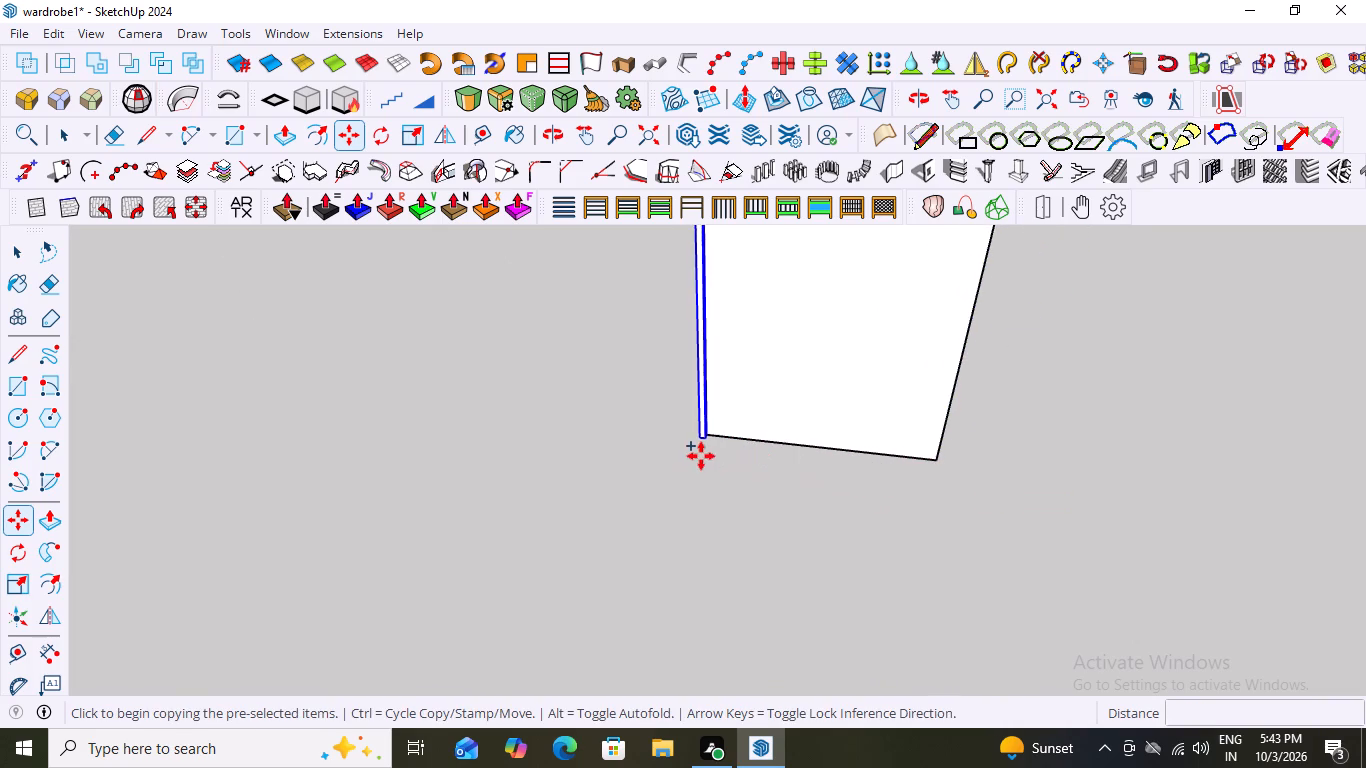
pyautogui.scroll(20, 701, 456)
pyautogui.scroll(3, 701, 456)
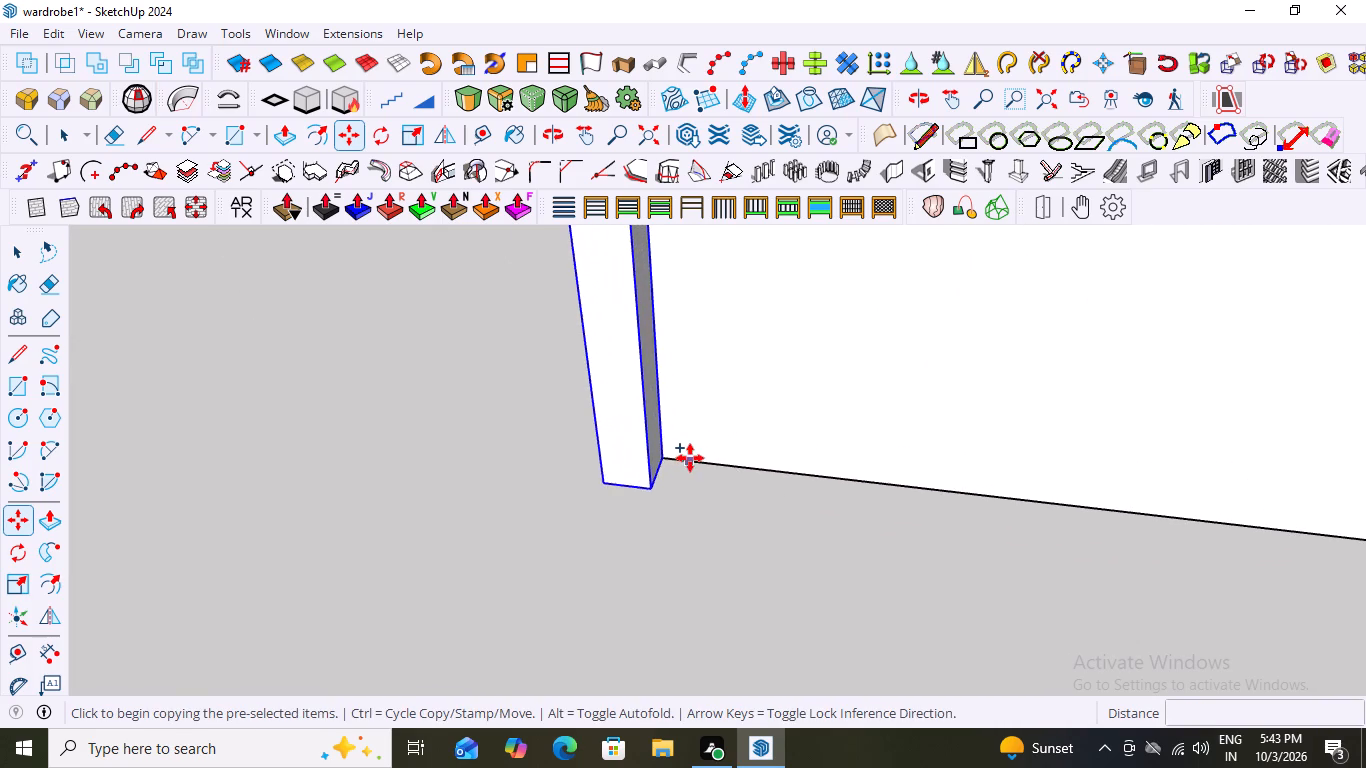
pyautogui.scroll(3, 690, 458)
pyautogui.scroll(-8, 1127, 460)
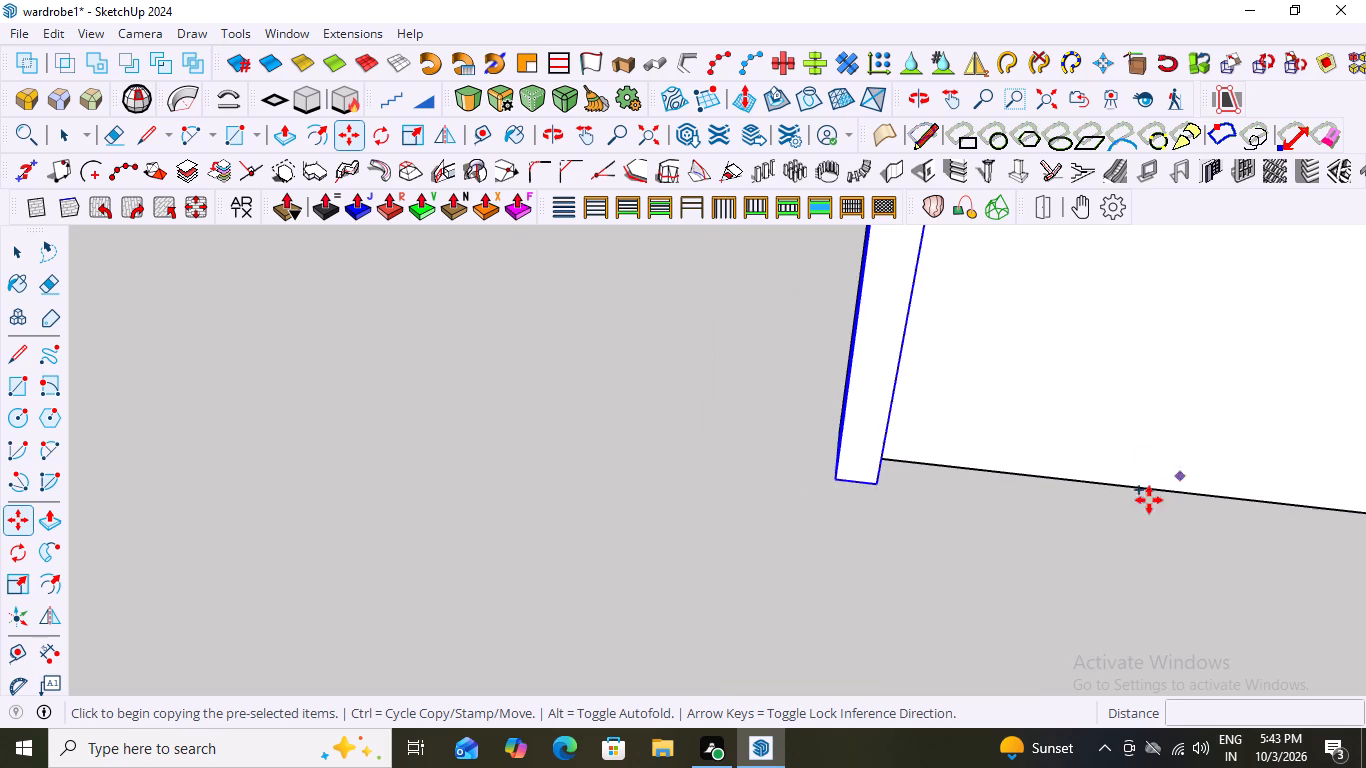
pyautogui.scroll(3, 855, 492)
pyautogui.scroll(-6, 832, 498)
pyautogui.scroll(1, 871, 490)
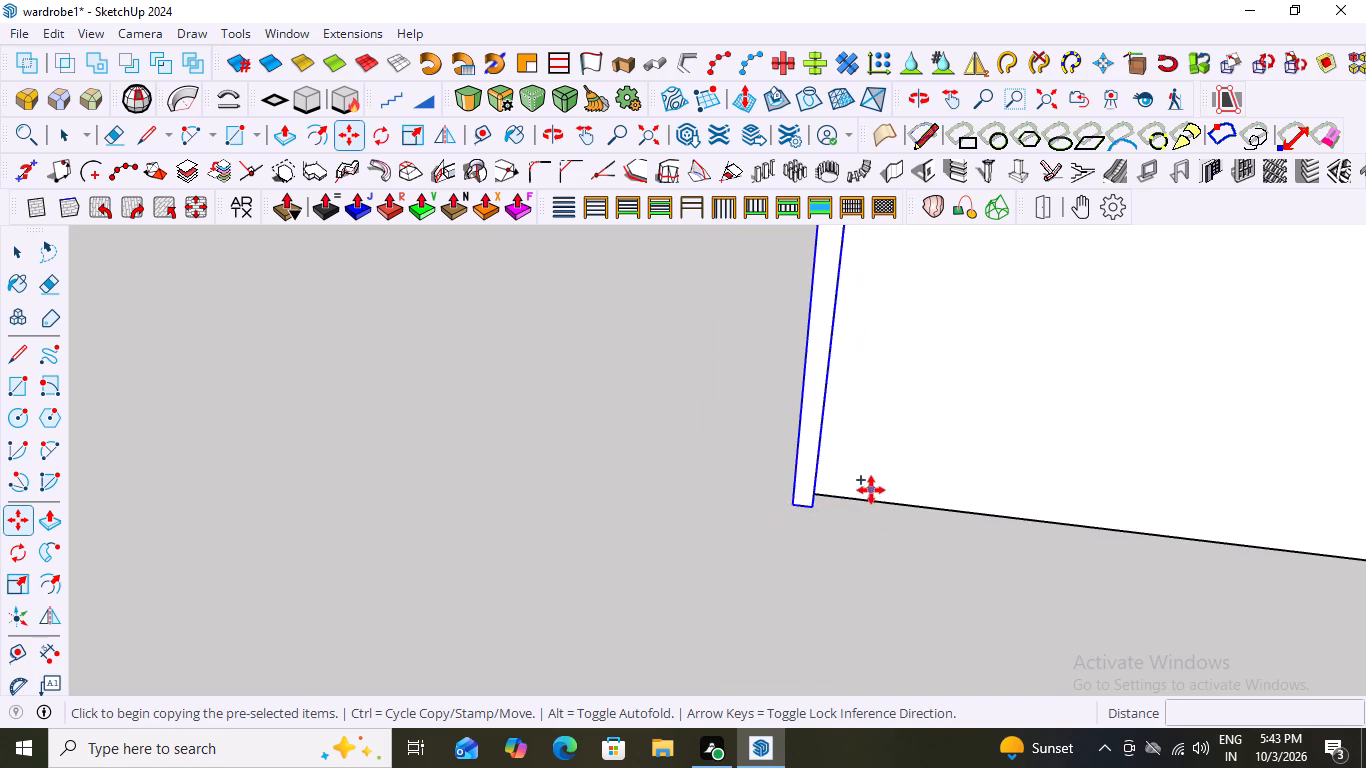
pyautogui.scroll(9, 871, 490)
pyautogui.scroll(-3, 915, 487)
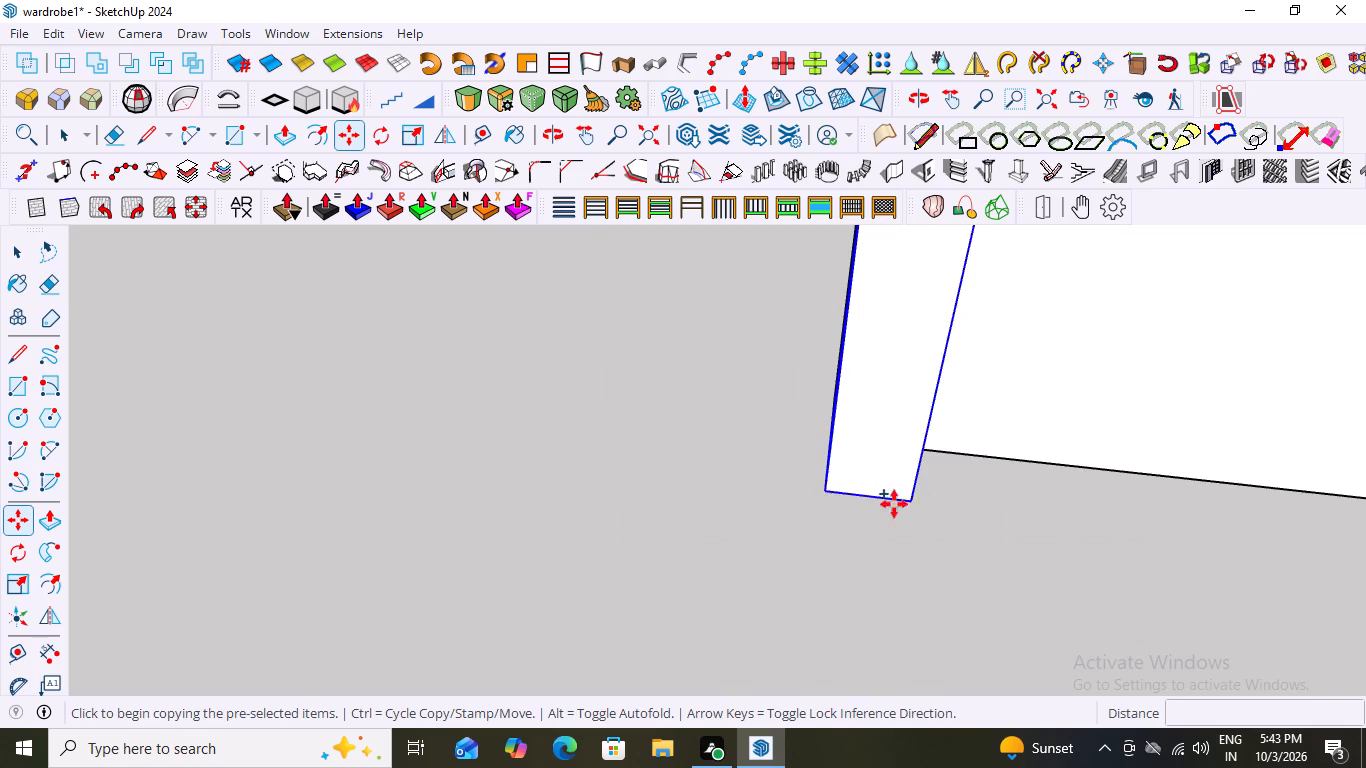
pyautogui.scroll(3, 949, 493)
pyautogui.scroll(-6, 885, 482)
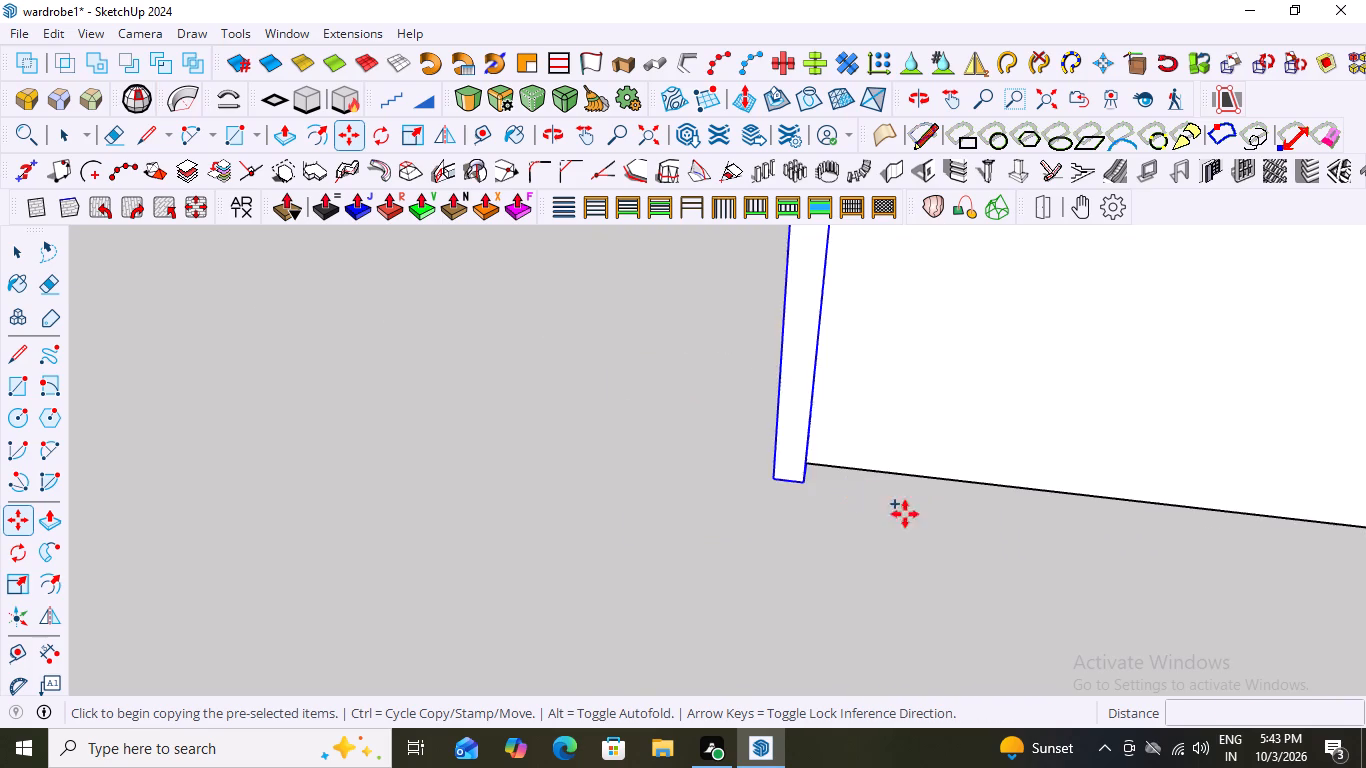
pyautogui.scroll(-8, 905, 514)
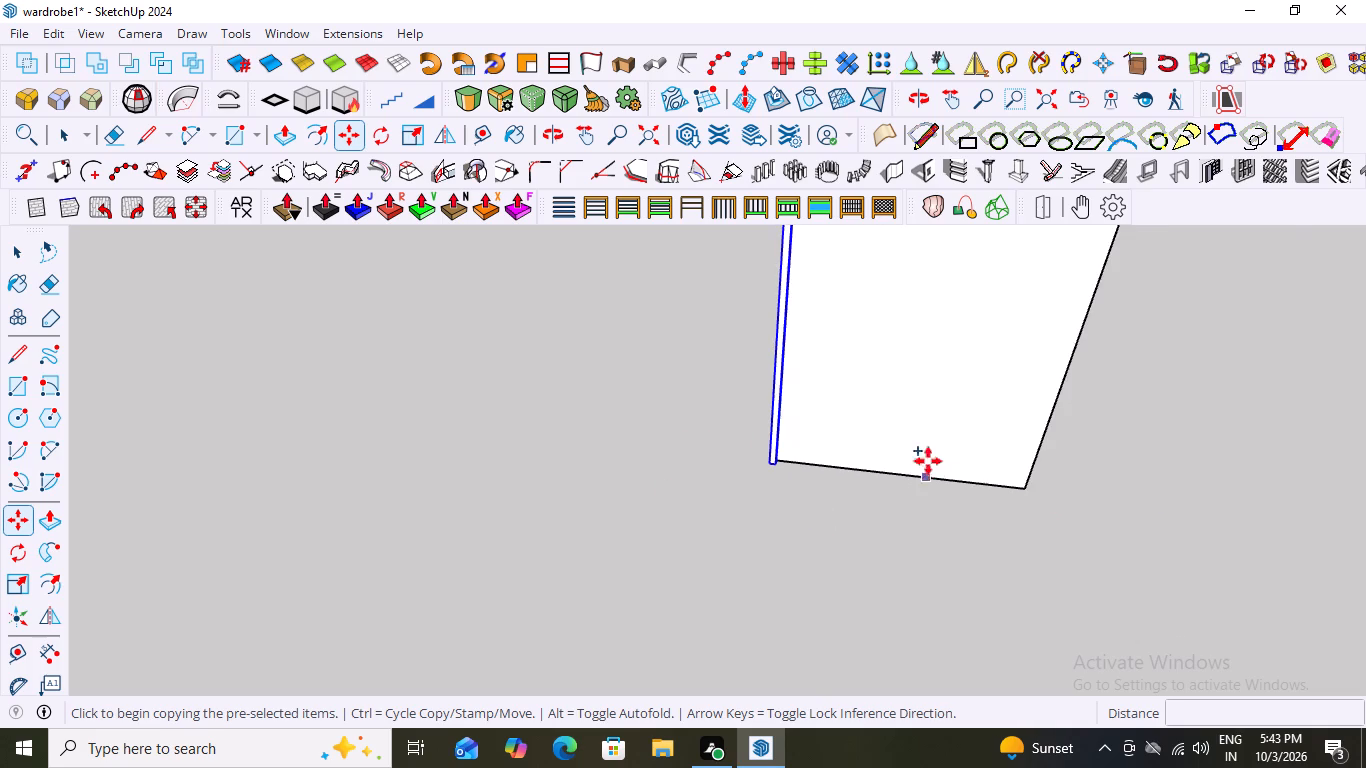
pyautogui.scroll(3, 924, 456)
pyautogui.scroll(1, 626, 521)
pyautogui.scroll(6, 787, 462)
pyautogui.scroll(-1, 735, 446)
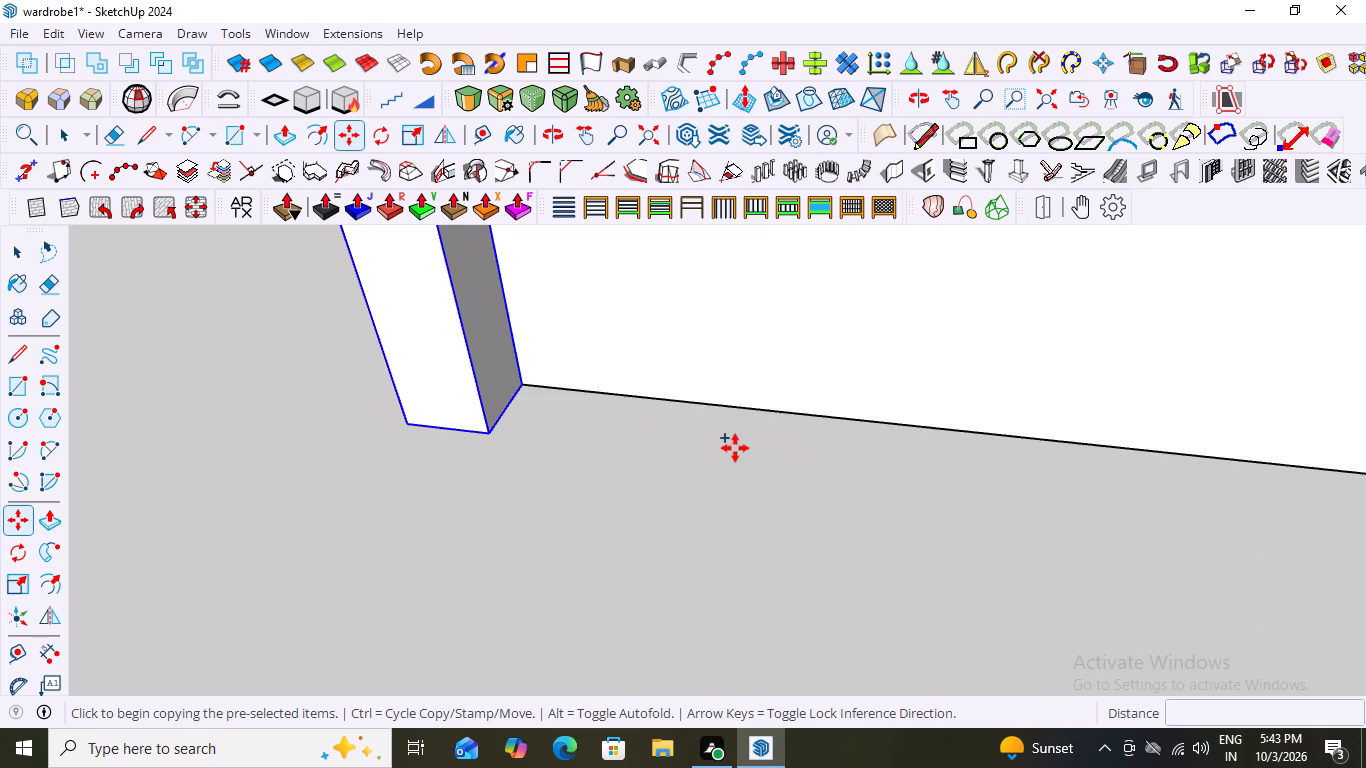
pyautogui.click(524, 385)
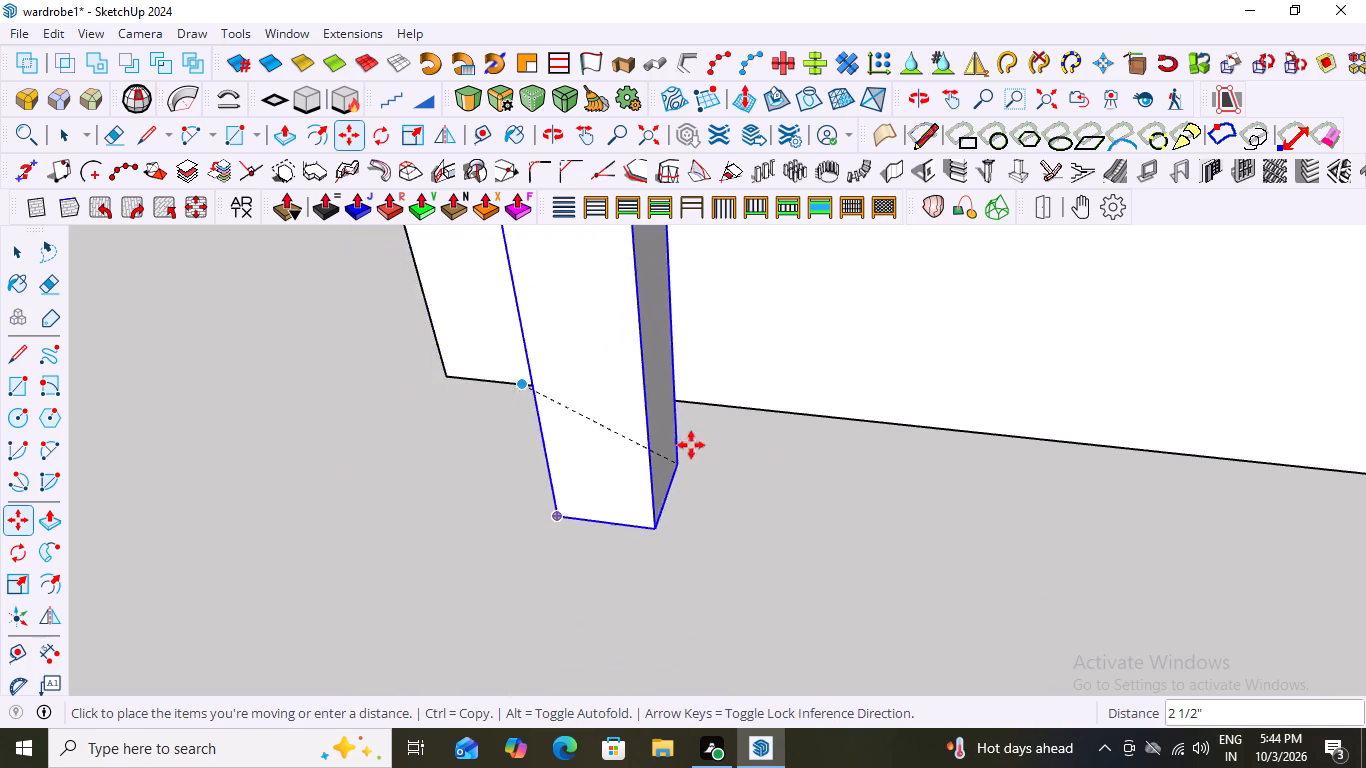
pyautogui.scroll(-9, 691, 445)
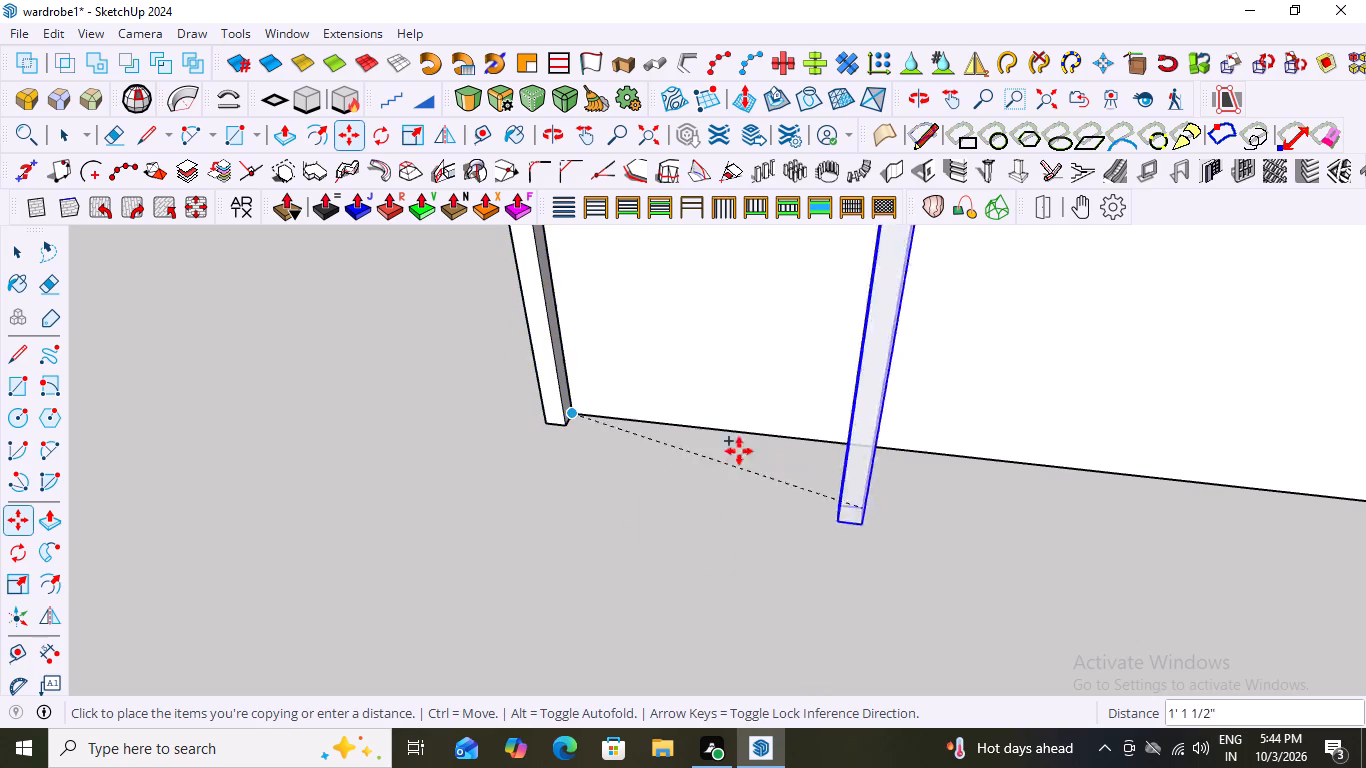
pyautogui.scroll(-7, 728, 449)
pyautogui.scroll(11, 884, 479)
pyautogui.moveTo(874, 460); pyautogui.dragTo(867, 463, button='middle')
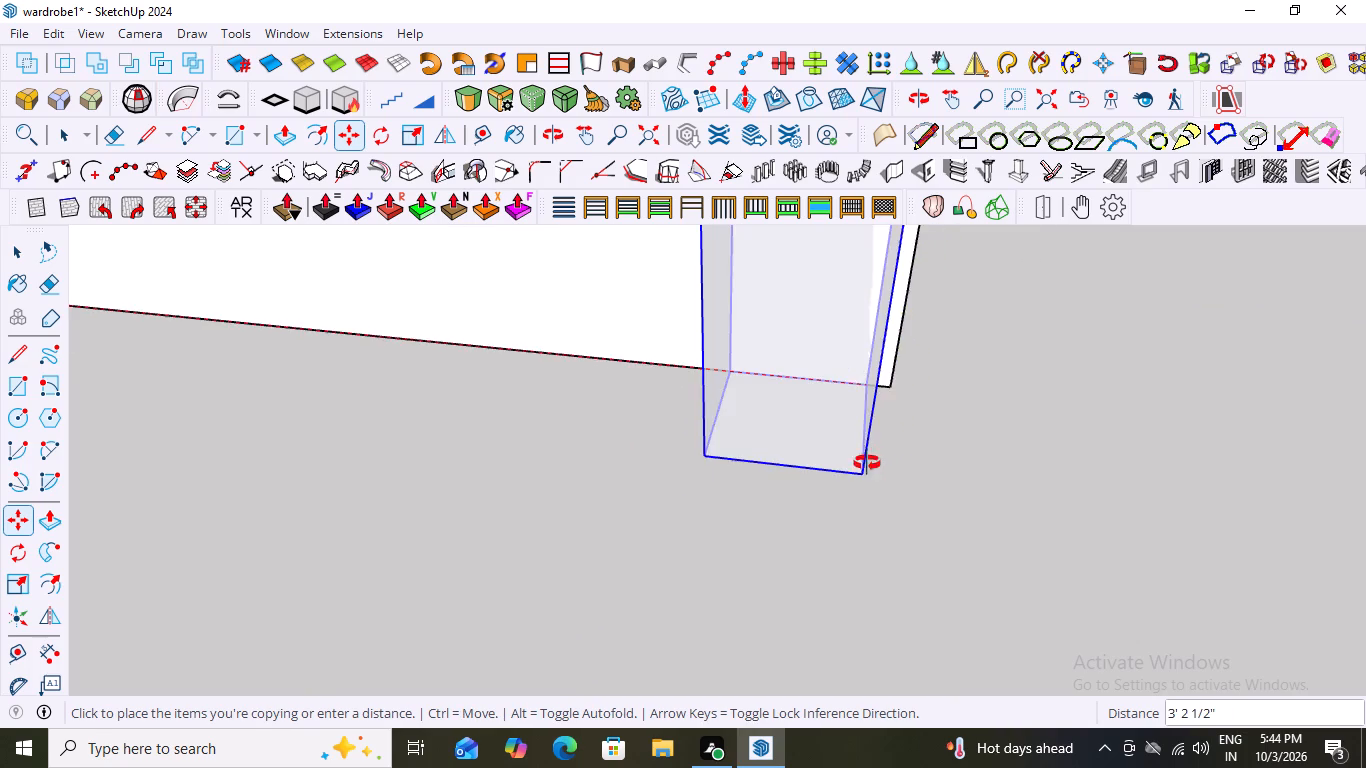
pyautogui.moveTo(867, 463); pyautogui.dragTo(669, 495, button='middle')
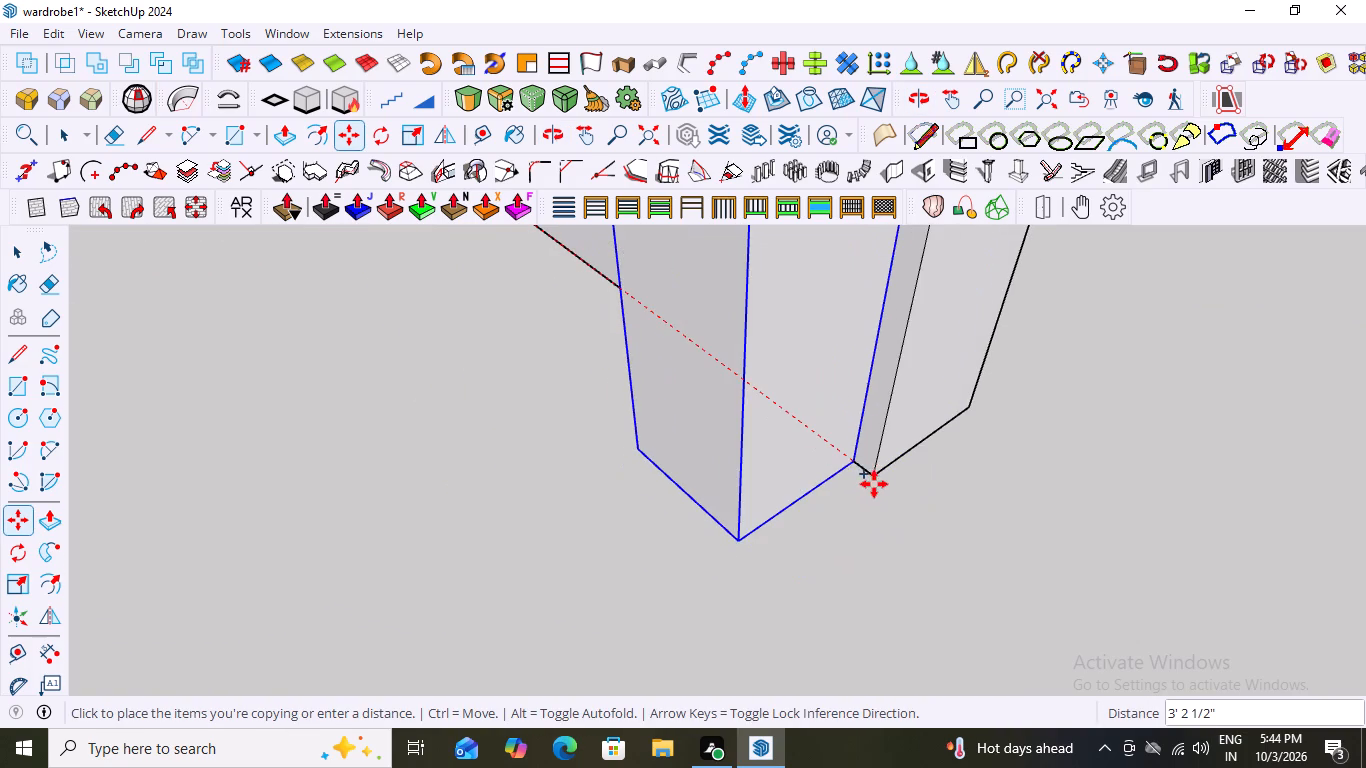
pyautogui.click(873, 476)
# Examine how the copied strip and the original strip meet the arched panel's bottom corners.
pyautogui.scroll(-10, 1039, 480)
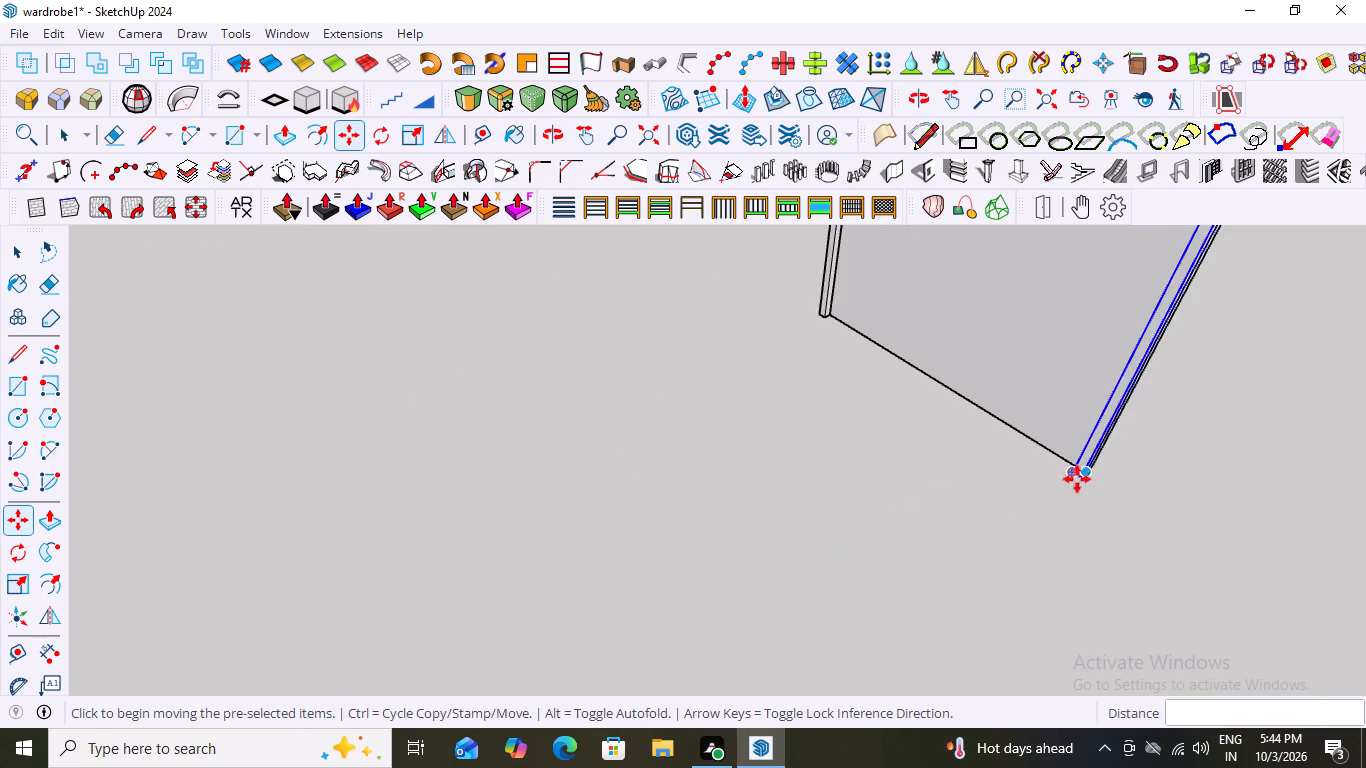
pyautogui.moveTo(943, 489); pyautogui.dragTo(1134, 444, button='middle')
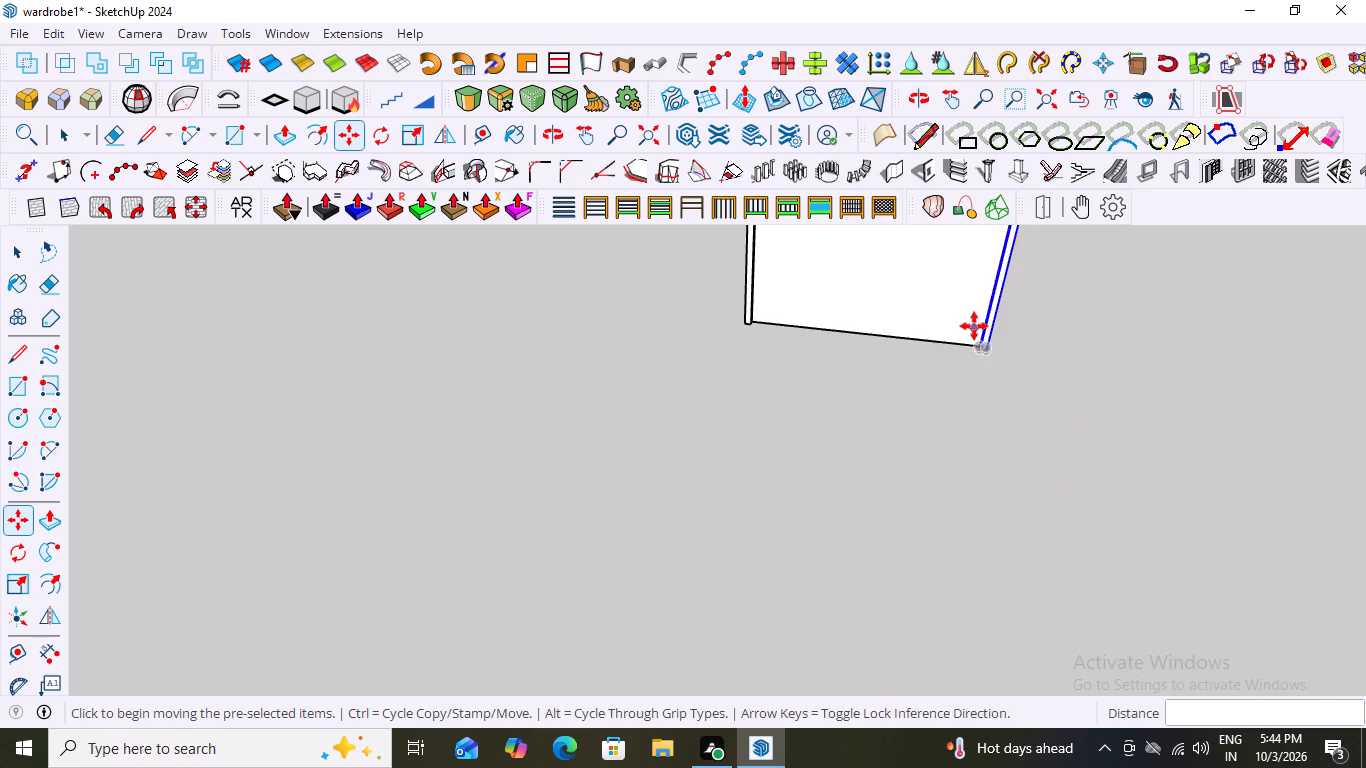
pyautogui.scroll(13, 974, 326)
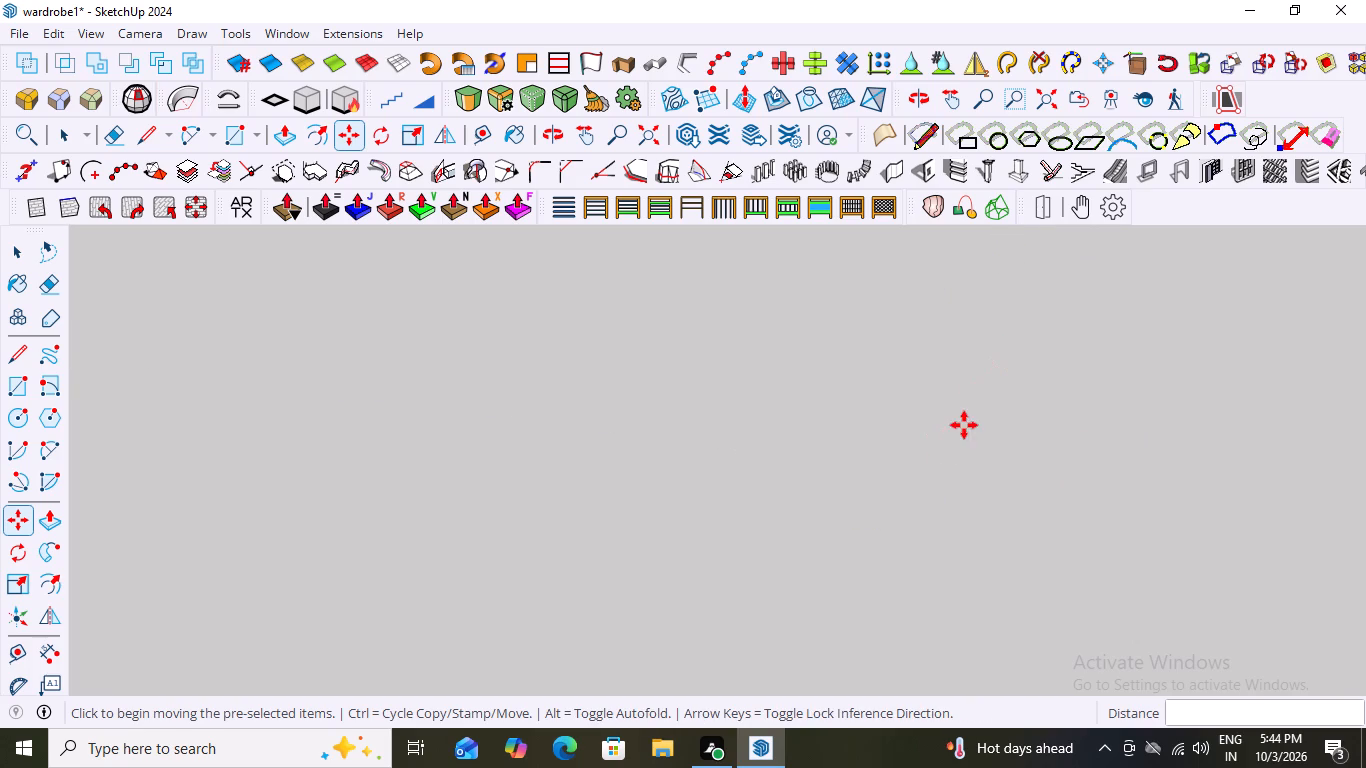
pyautogui.scroll(-4, 967, 425)
pyautogui.moveTo(878, 483); pyautogui.dragTo(983, 481, button='middle')
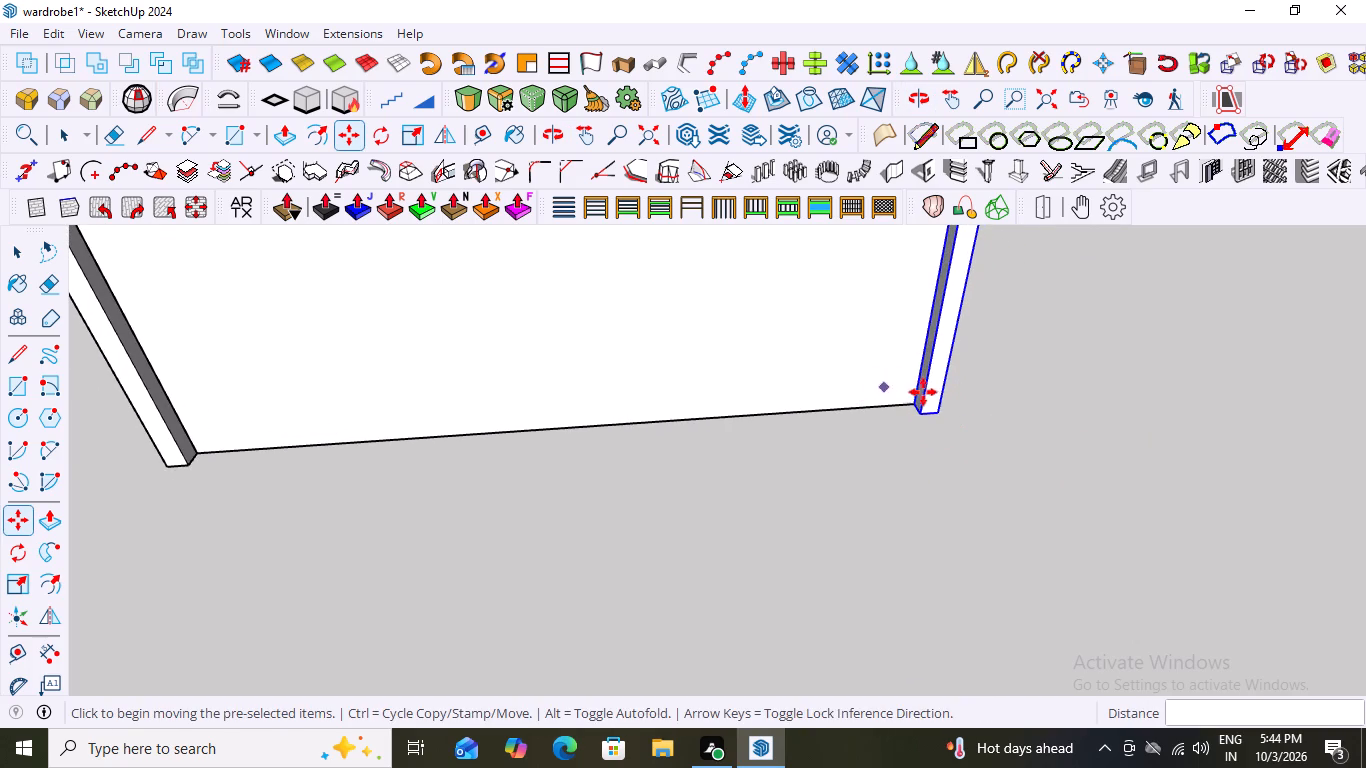
pyautogui.scroll(9, 908, 406)
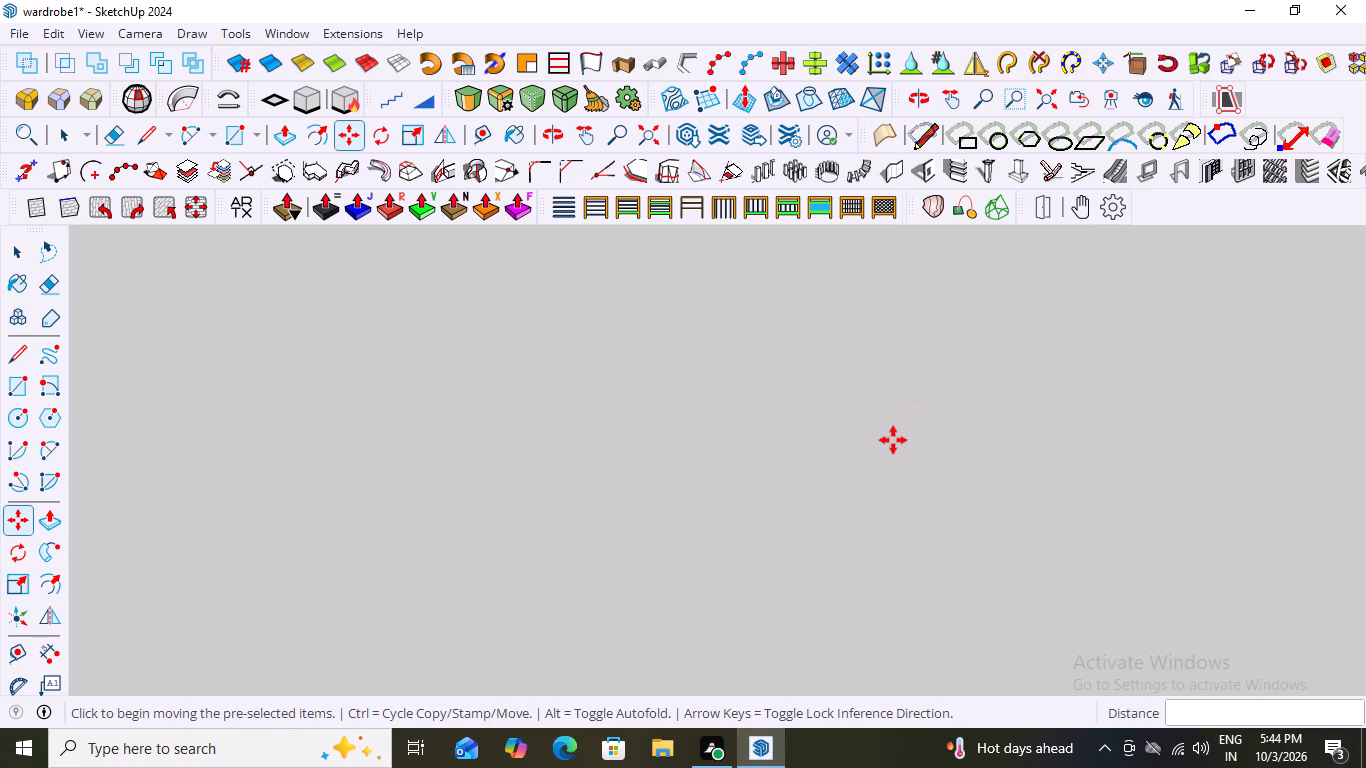
pyautogui.scroll(1, 893, 440)
pyautogui.scroll(-2, 893, 440)
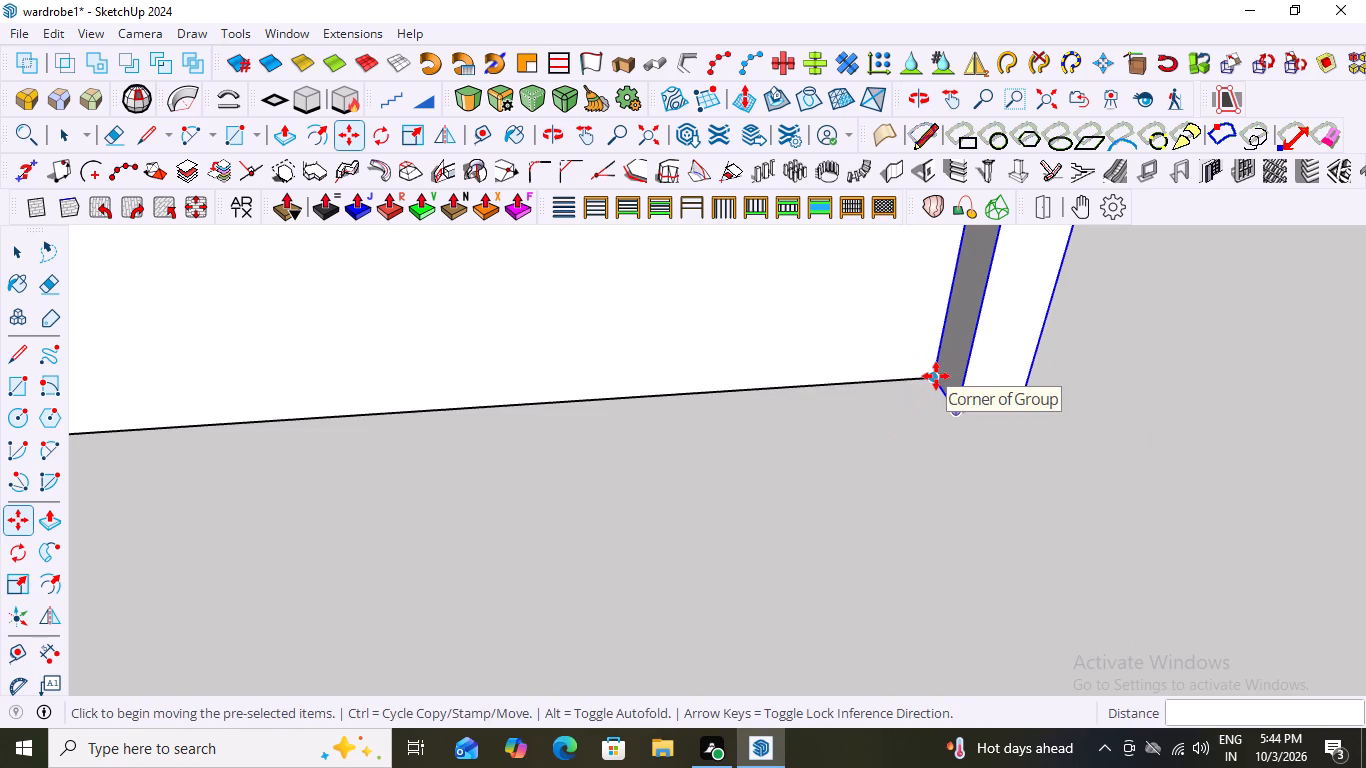
pyautogui.scroll(-8, 868, 457)
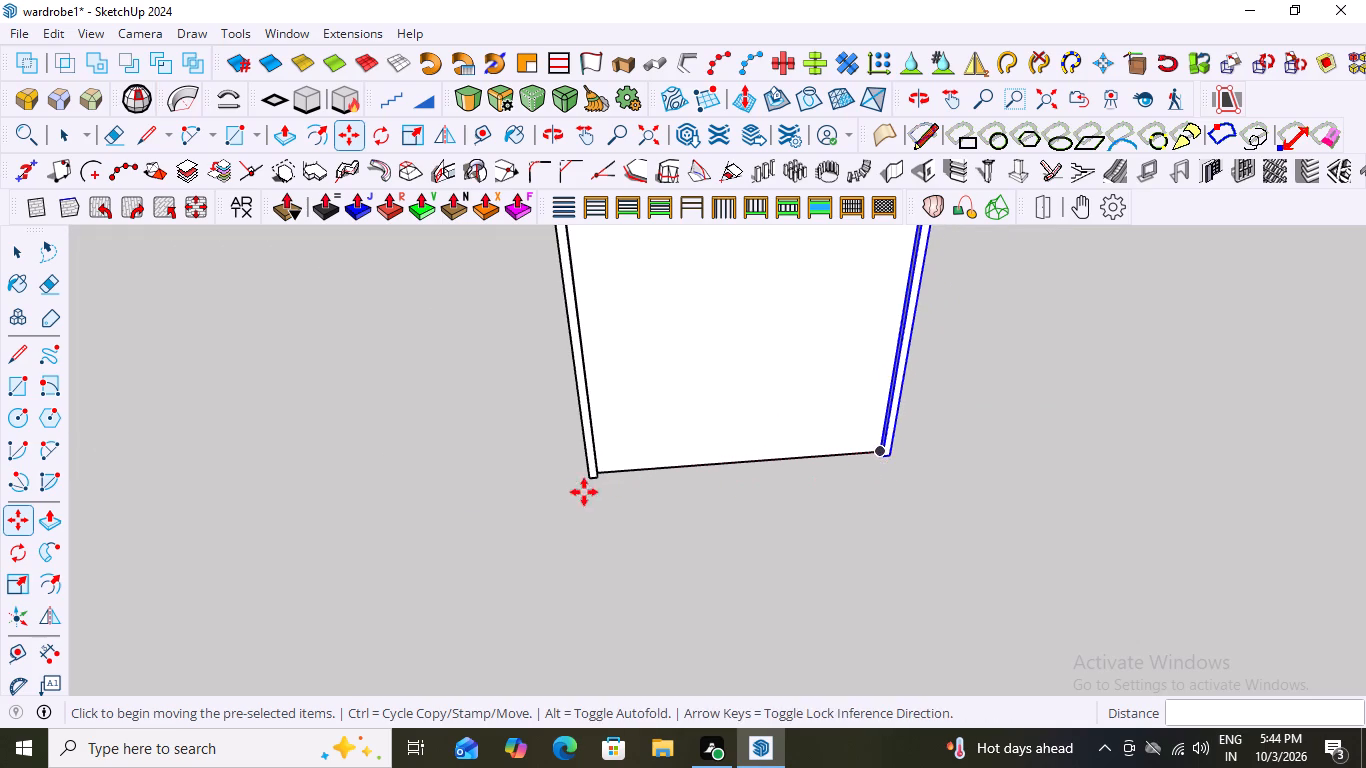
pyautogui.moveTo(584, 492); pyautogui.dragTo(747, 471, button='middle')
pyautogui.scroll(5, 595, 515)
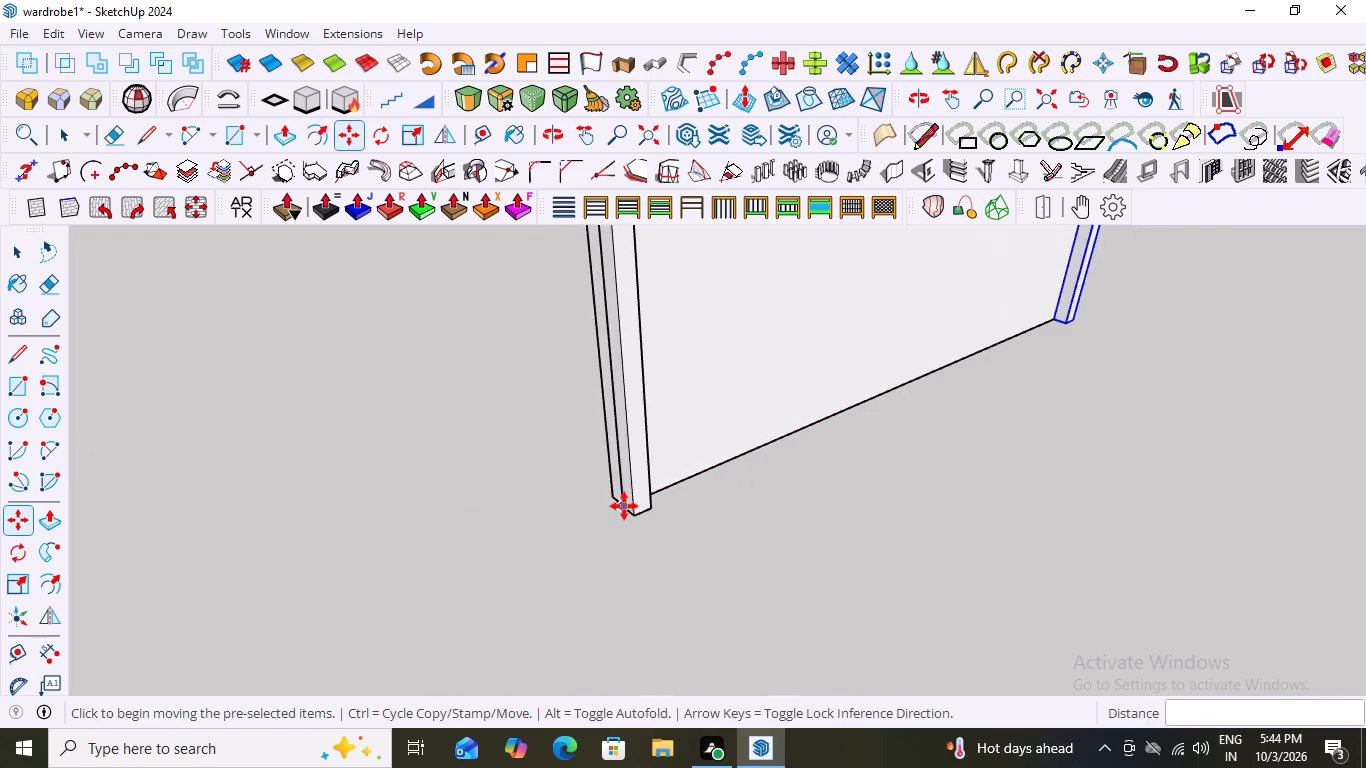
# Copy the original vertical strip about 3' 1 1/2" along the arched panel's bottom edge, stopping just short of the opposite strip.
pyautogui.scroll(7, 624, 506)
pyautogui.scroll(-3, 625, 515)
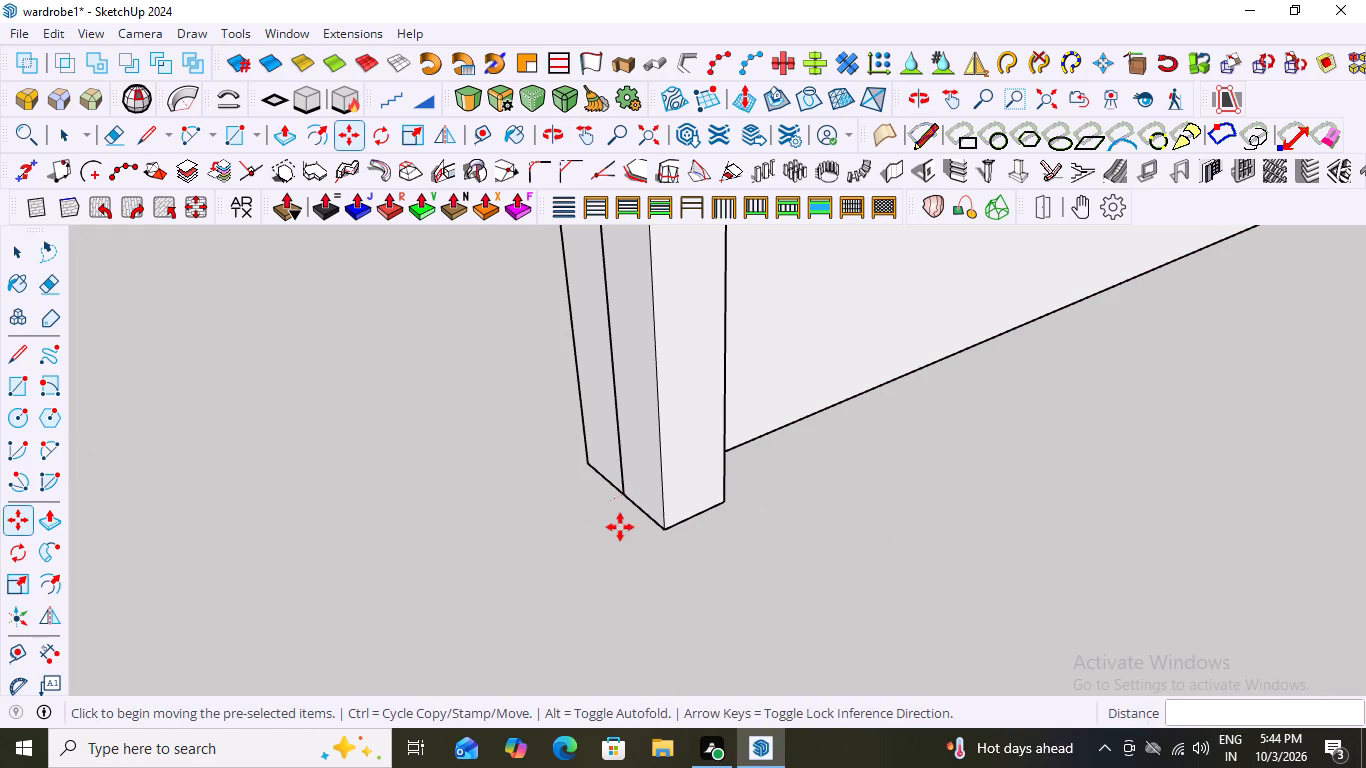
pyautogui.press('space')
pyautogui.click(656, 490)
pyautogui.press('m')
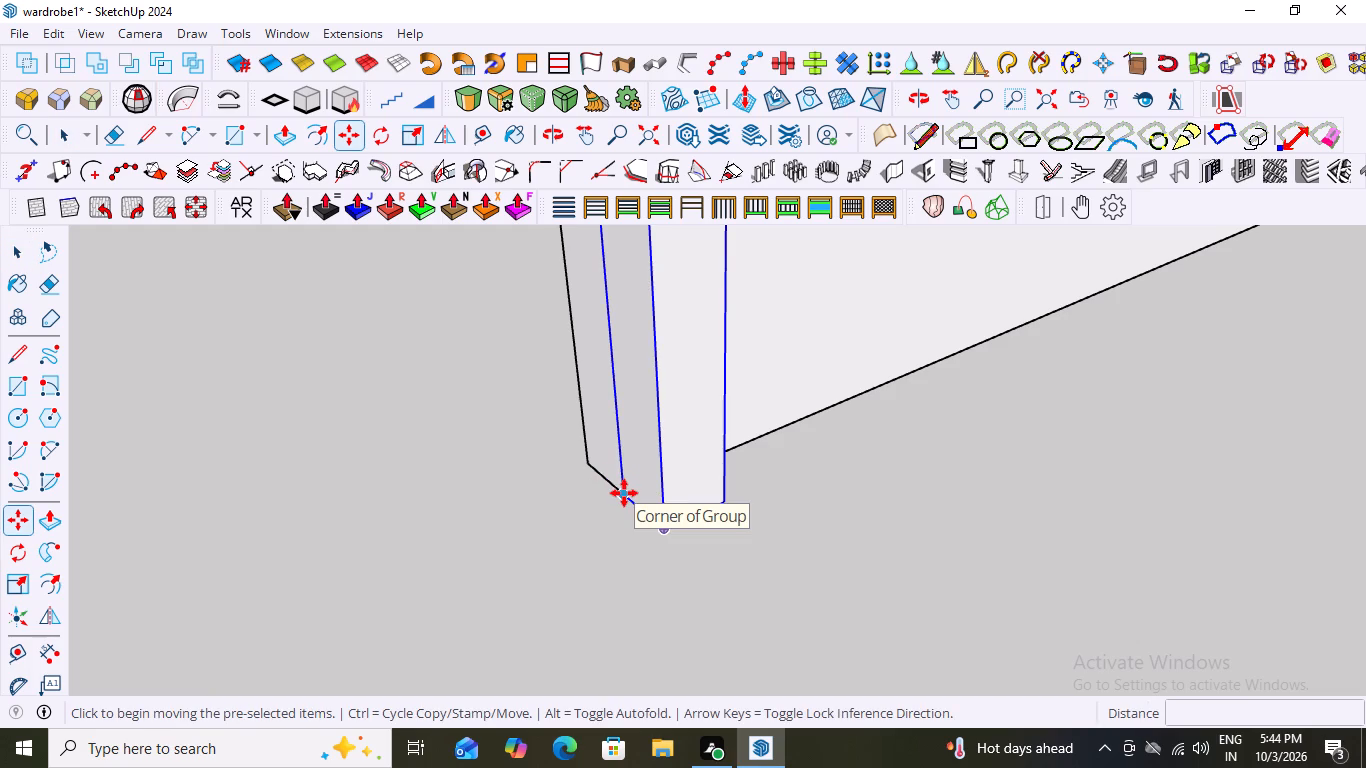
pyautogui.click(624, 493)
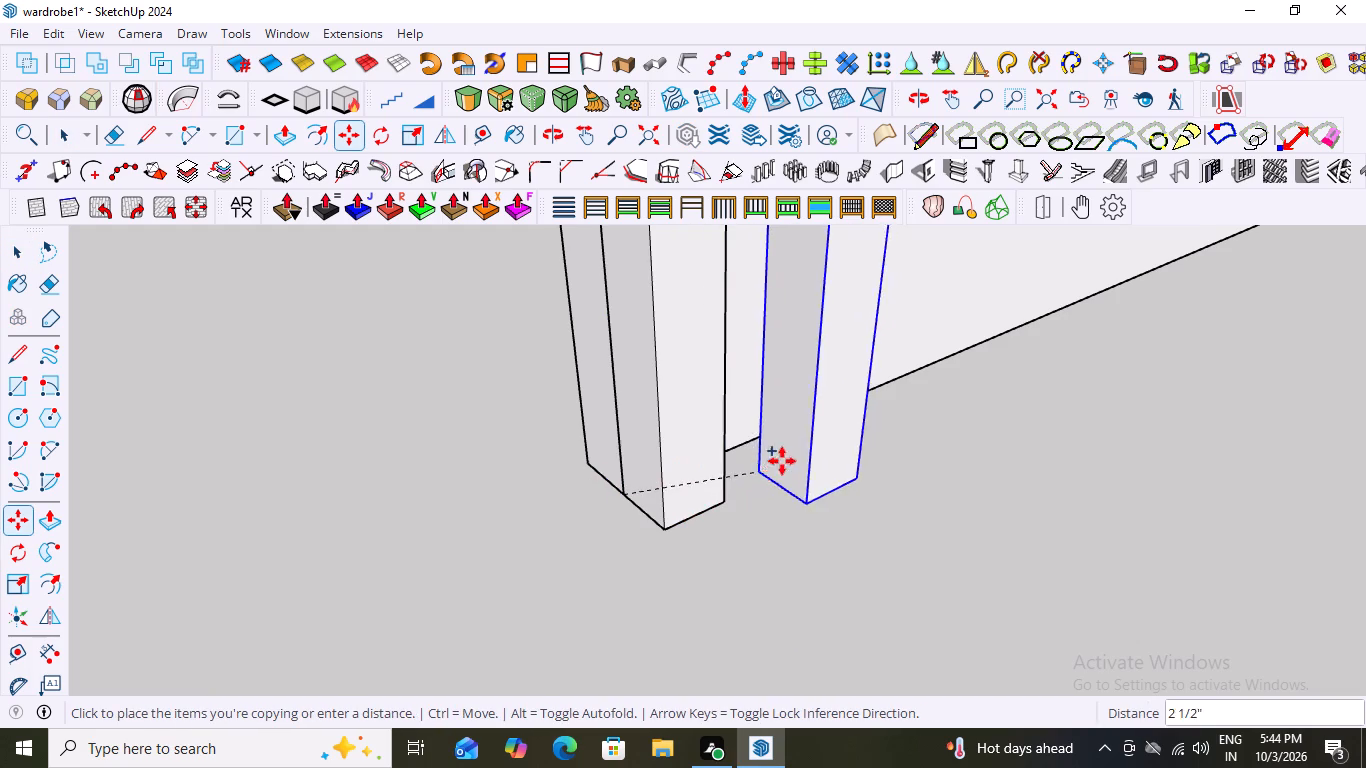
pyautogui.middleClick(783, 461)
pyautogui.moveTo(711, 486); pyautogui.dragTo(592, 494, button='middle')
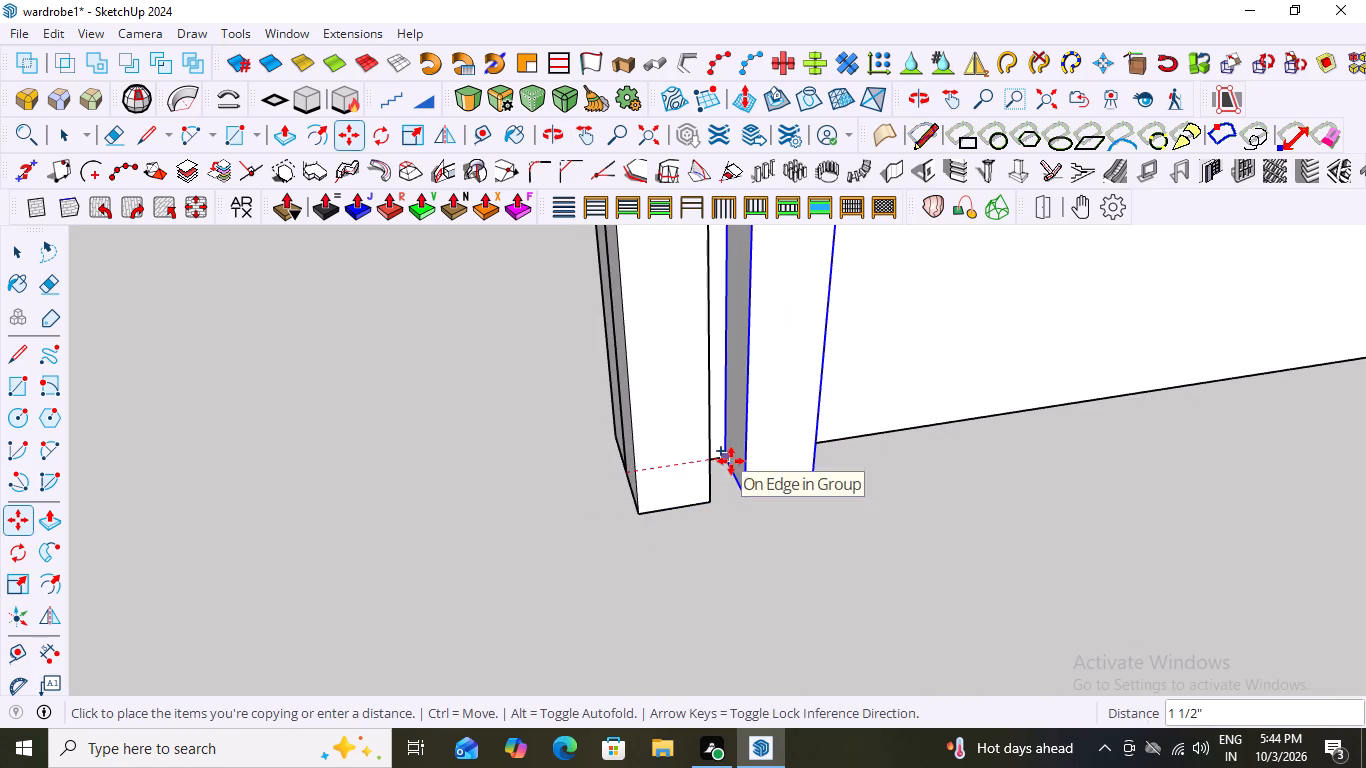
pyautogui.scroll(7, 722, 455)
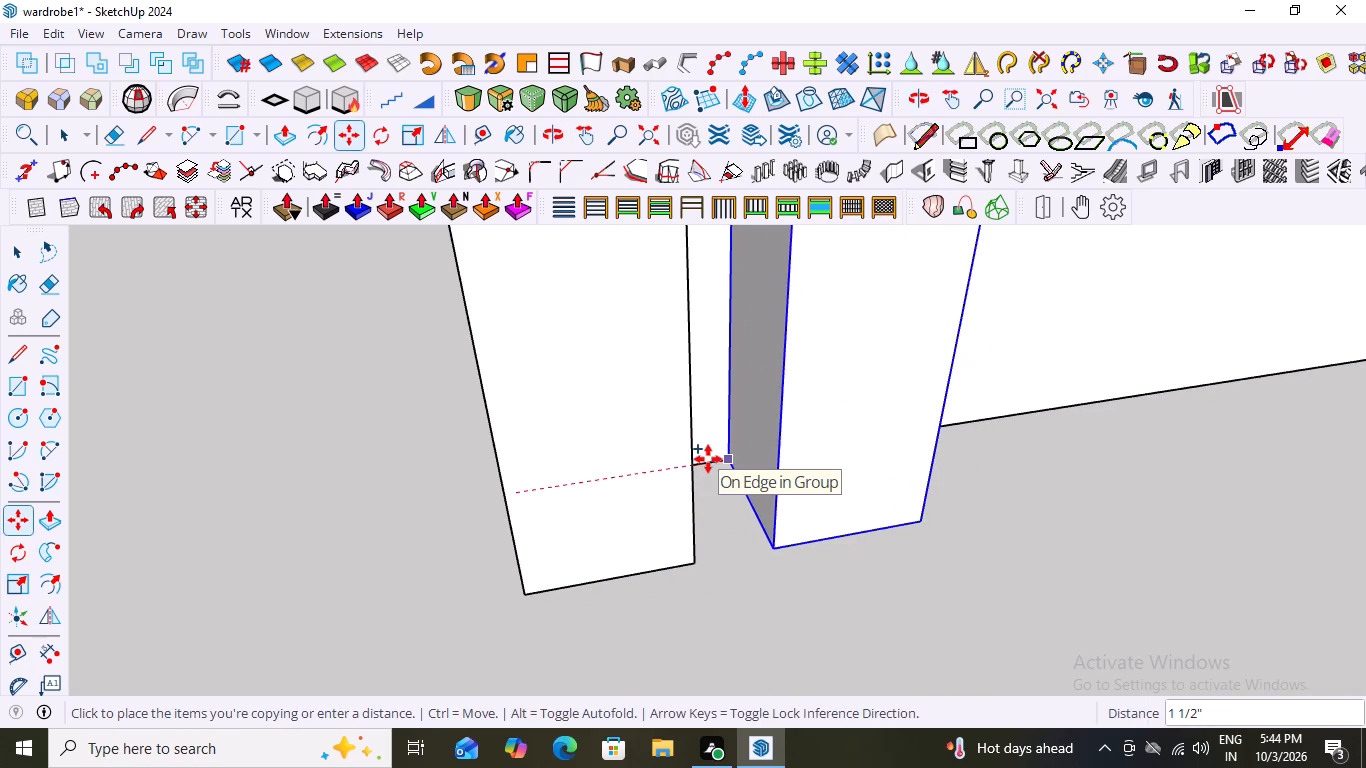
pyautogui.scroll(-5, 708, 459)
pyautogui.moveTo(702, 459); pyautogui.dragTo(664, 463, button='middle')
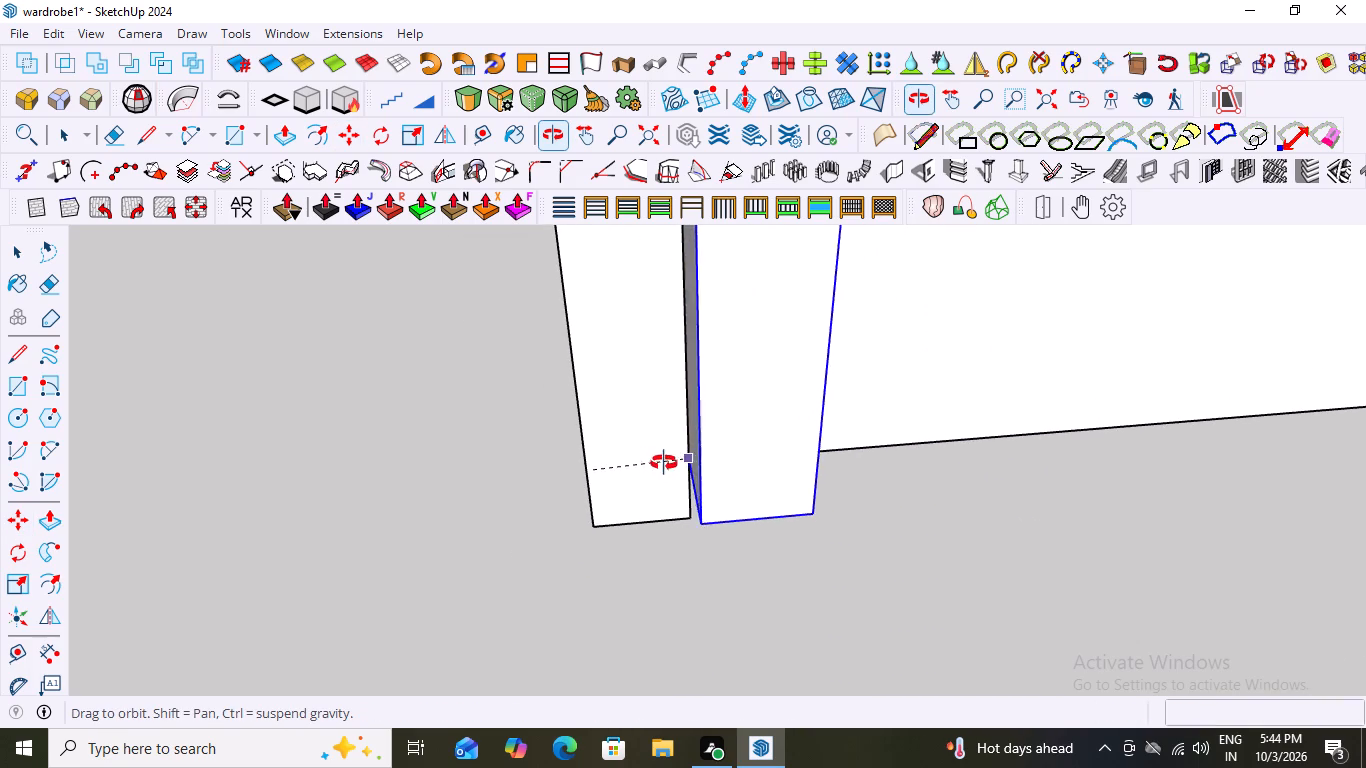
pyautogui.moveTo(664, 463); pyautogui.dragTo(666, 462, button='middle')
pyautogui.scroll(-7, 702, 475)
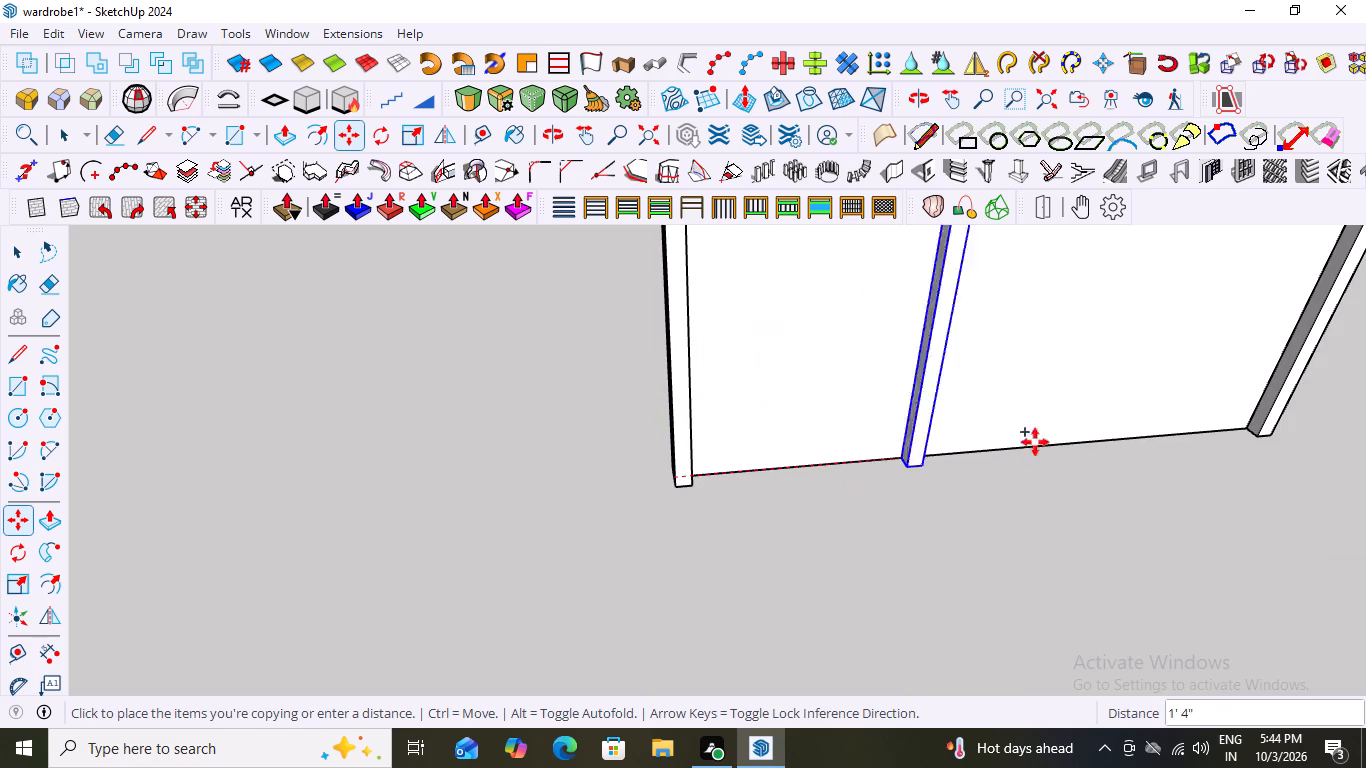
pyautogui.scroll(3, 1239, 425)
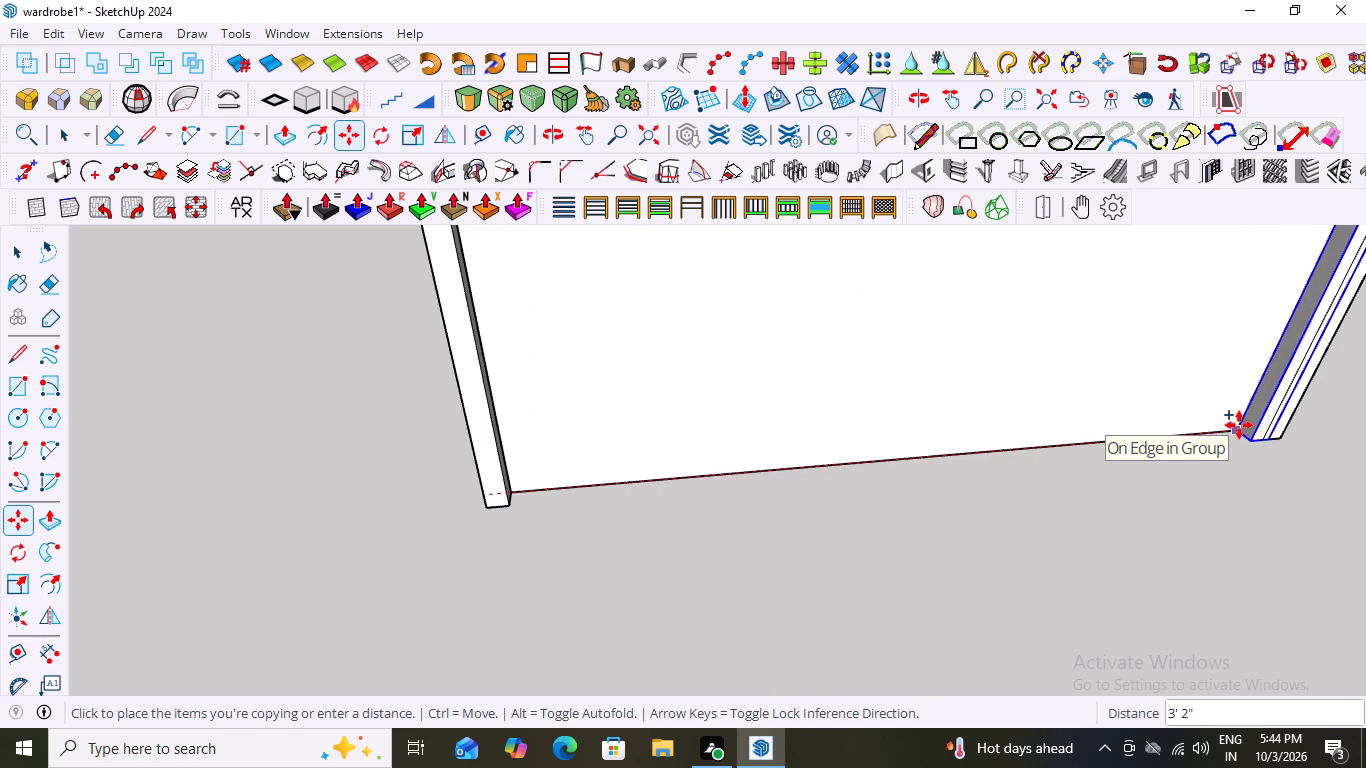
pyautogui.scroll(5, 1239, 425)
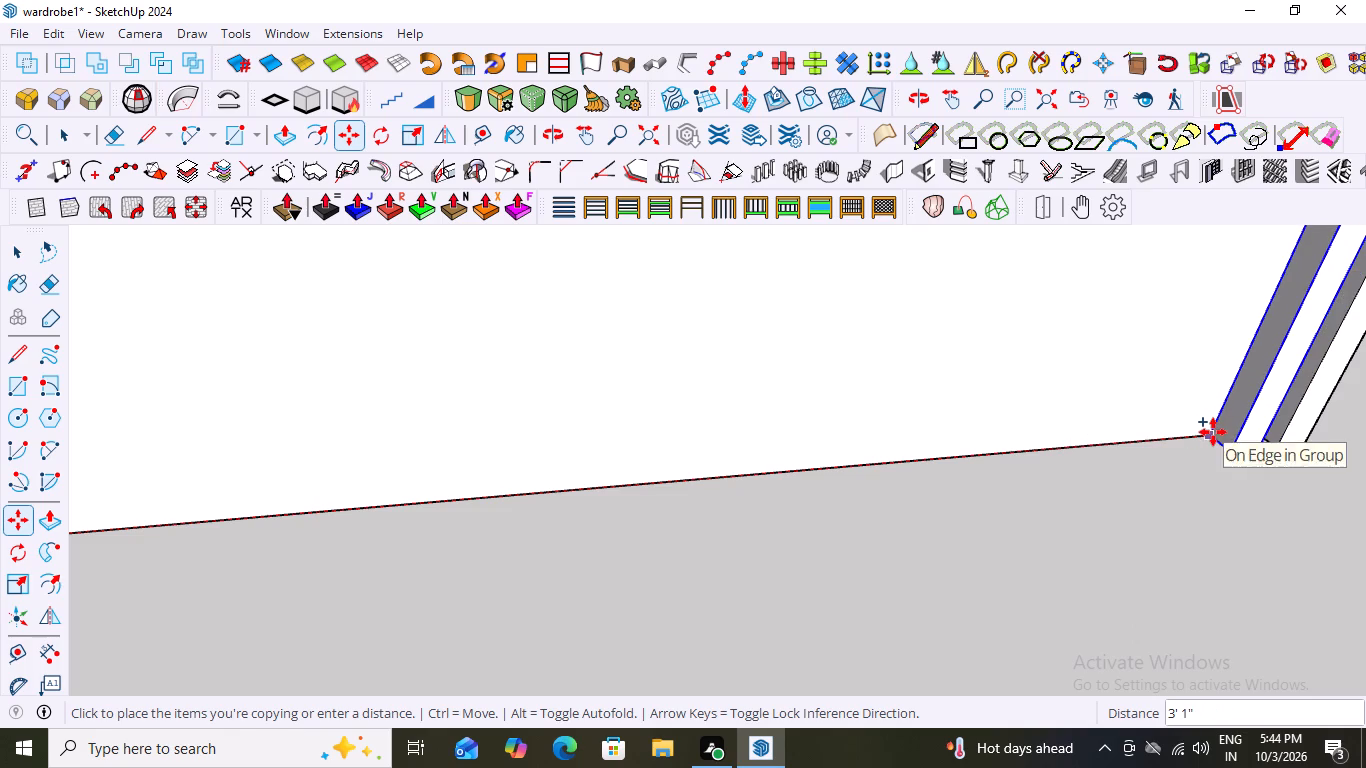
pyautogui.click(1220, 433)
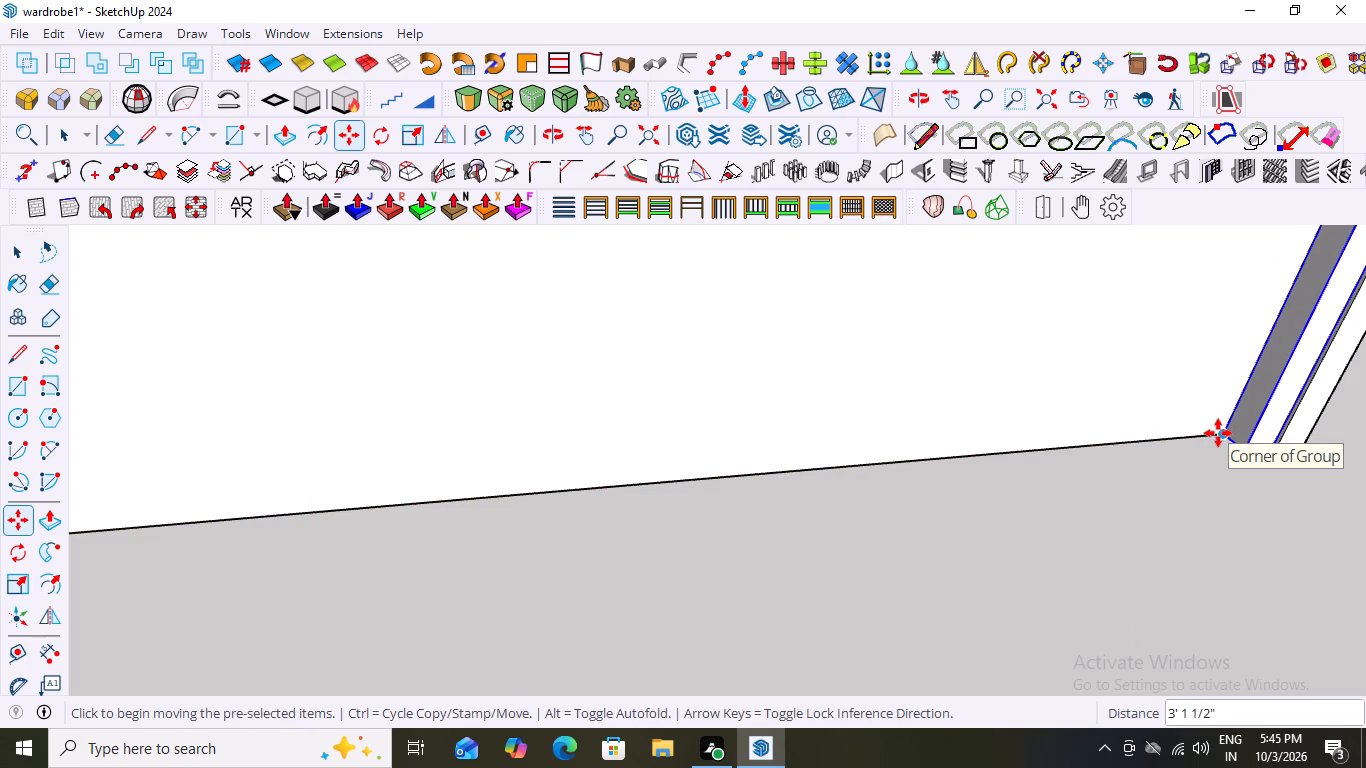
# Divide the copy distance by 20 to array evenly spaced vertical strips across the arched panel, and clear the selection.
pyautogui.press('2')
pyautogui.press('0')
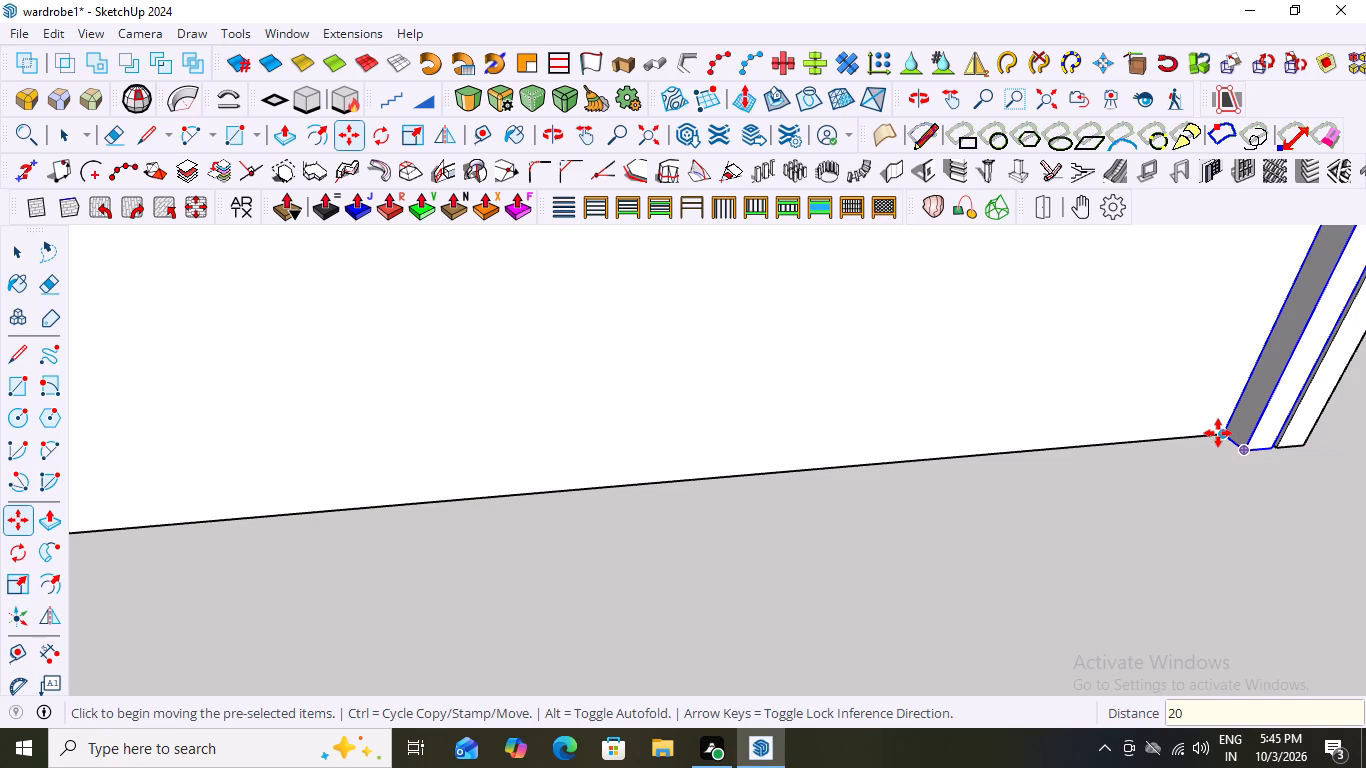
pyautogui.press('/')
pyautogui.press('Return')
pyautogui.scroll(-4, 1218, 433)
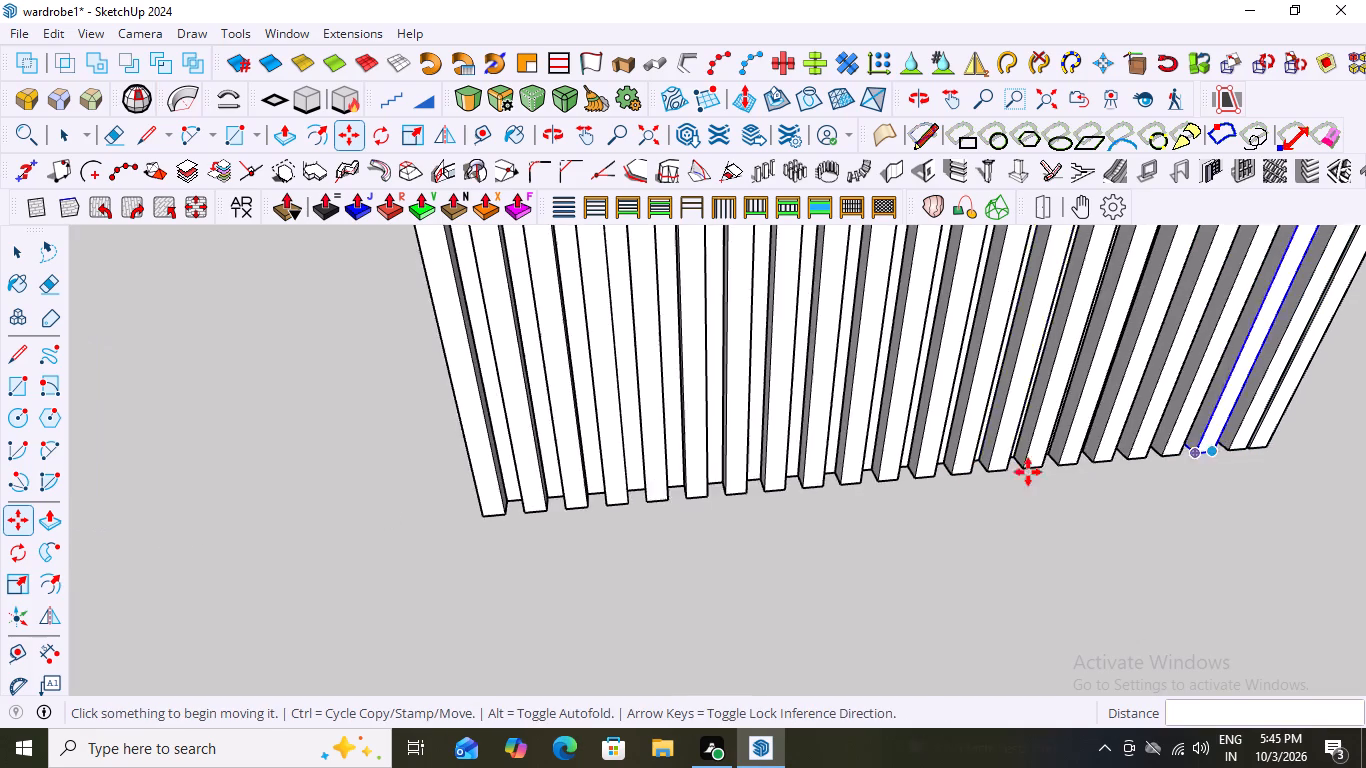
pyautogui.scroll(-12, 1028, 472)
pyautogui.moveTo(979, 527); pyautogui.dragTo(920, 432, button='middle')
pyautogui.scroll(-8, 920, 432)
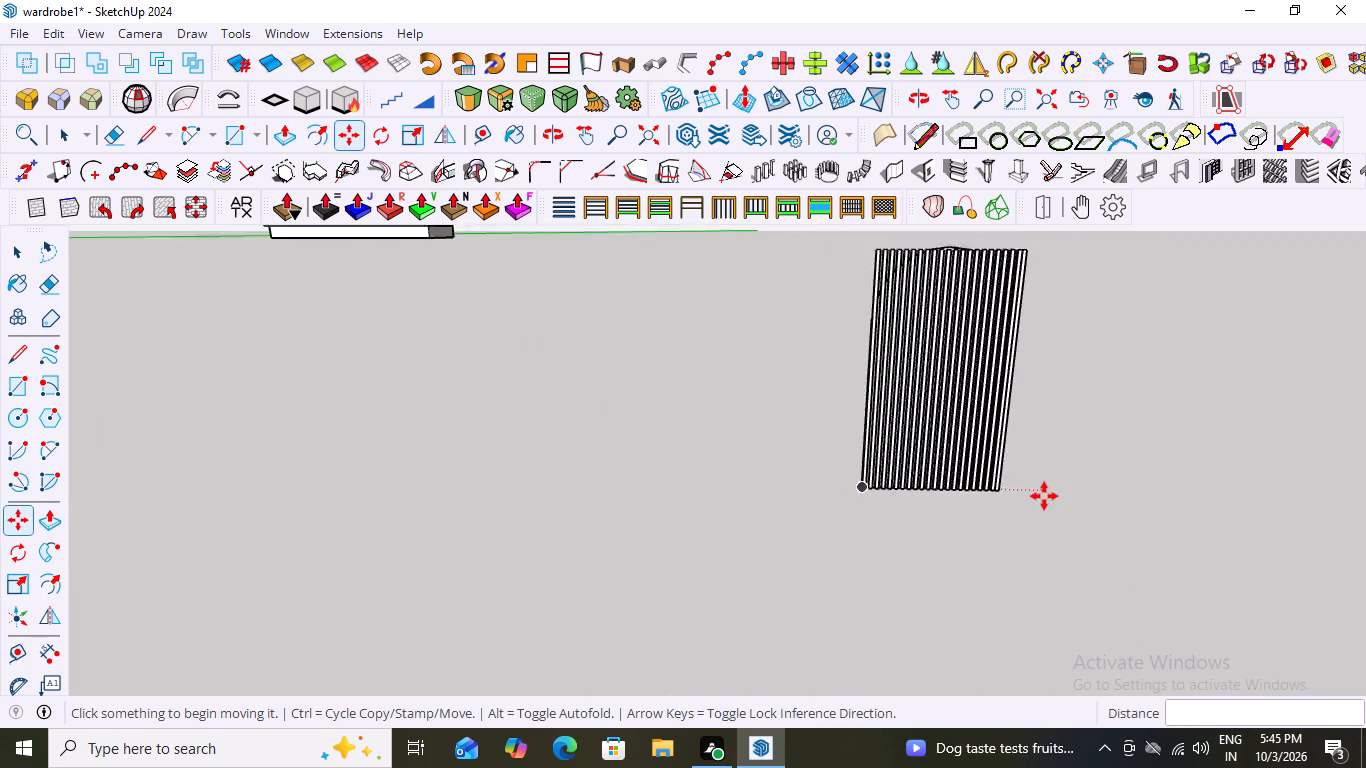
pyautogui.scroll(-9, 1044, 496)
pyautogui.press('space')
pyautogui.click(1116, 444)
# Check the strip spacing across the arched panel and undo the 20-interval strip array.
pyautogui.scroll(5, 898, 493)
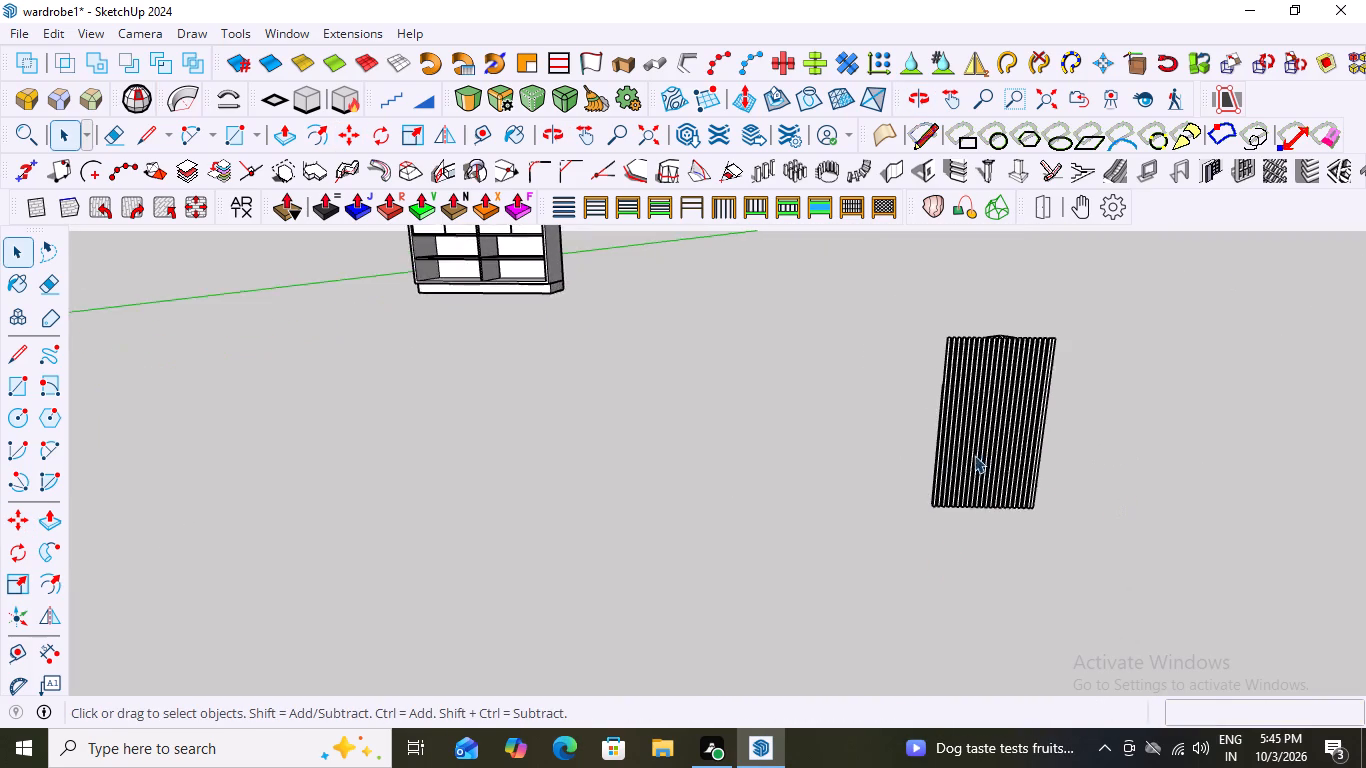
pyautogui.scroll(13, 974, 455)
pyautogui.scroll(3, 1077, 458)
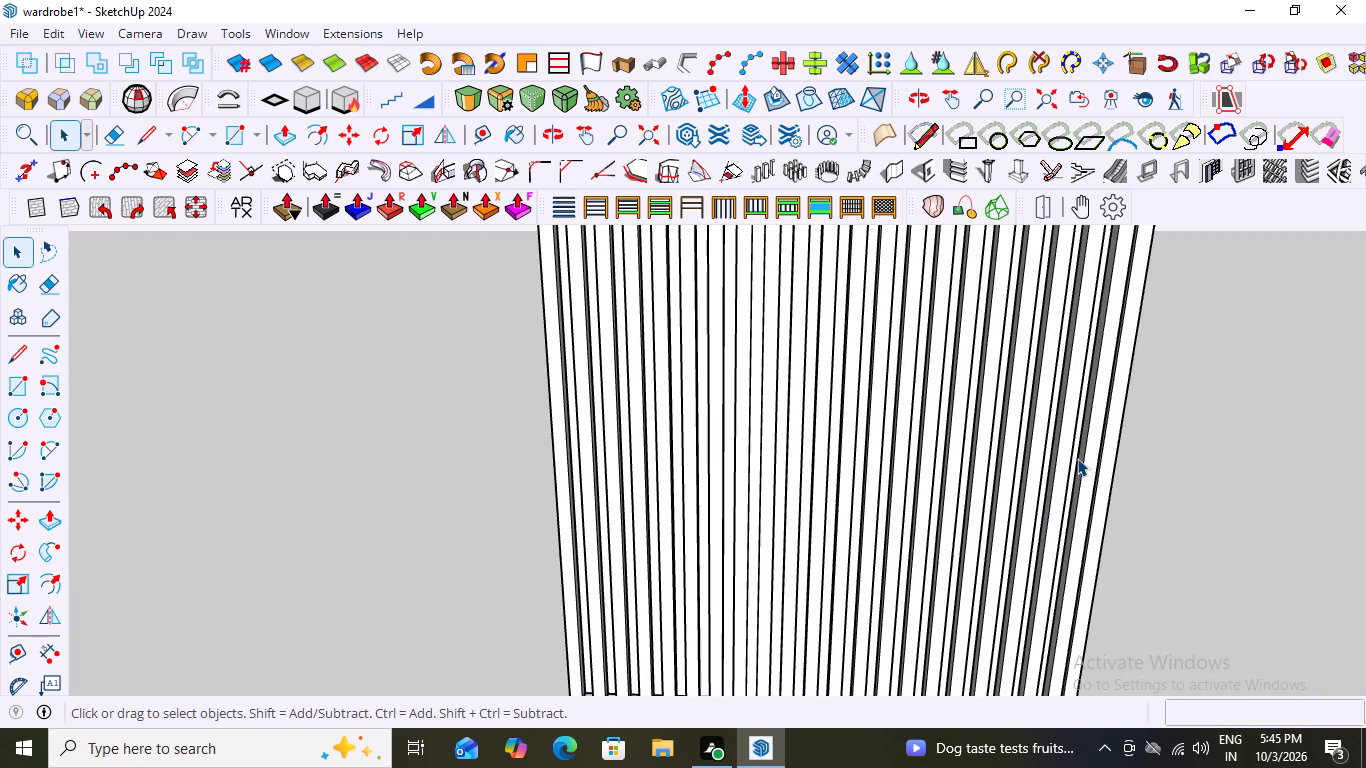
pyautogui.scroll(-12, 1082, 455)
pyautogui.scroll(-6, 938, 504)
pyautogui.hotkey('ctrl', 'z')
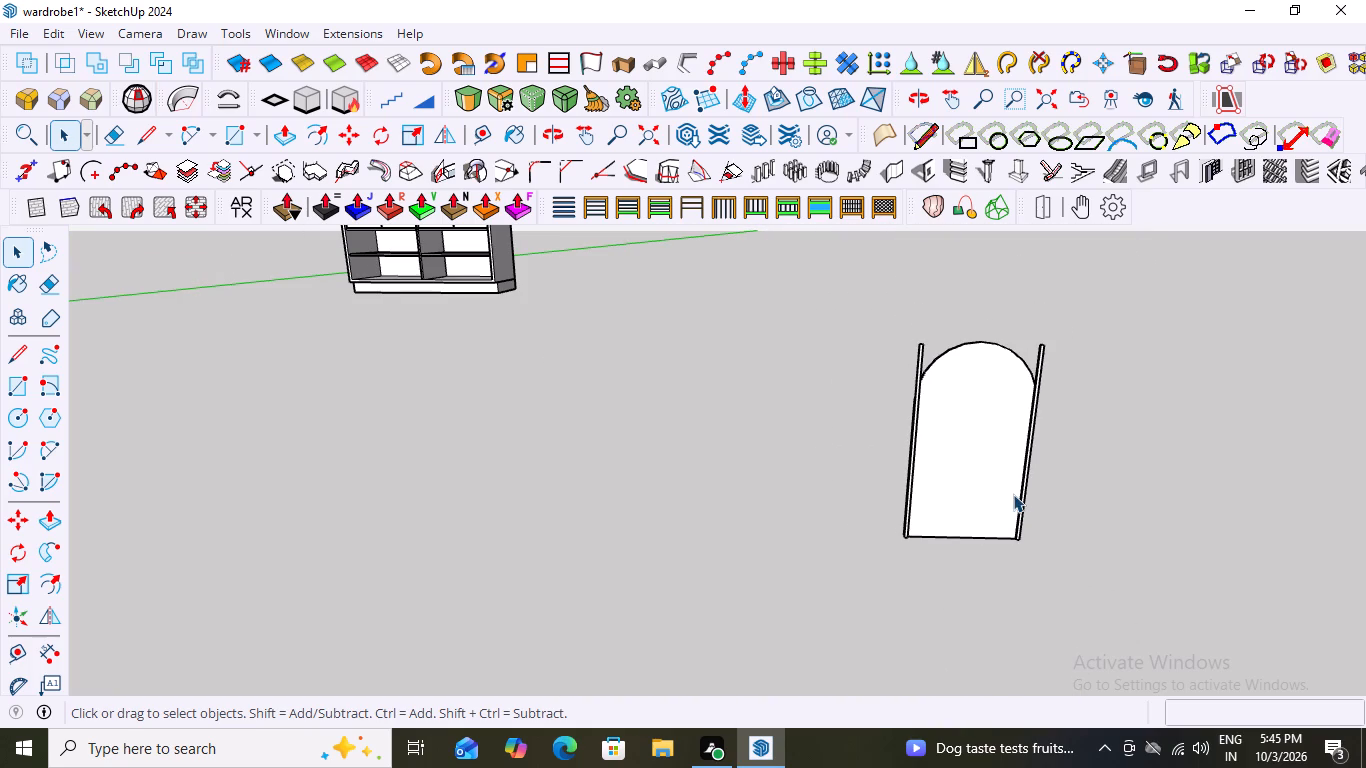
# Copy the original vertical strip again by about 3' 1 1/2" along the arched panel's bottom edge, up beside the opposite strip.
pyautogui.scroll(5, 965, 517)
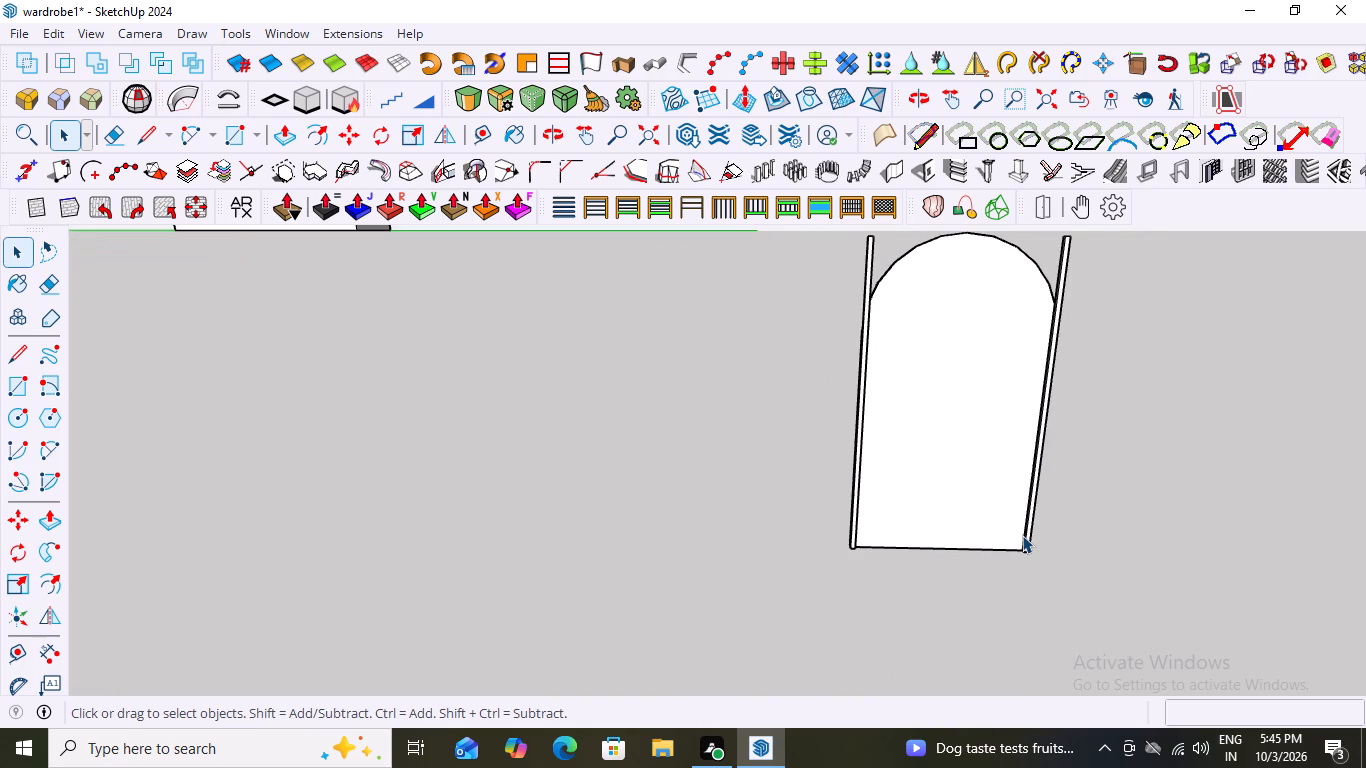
pyautogui.scroll(3, 967, 555)
pyautogui.scroll(2, 813, 523)
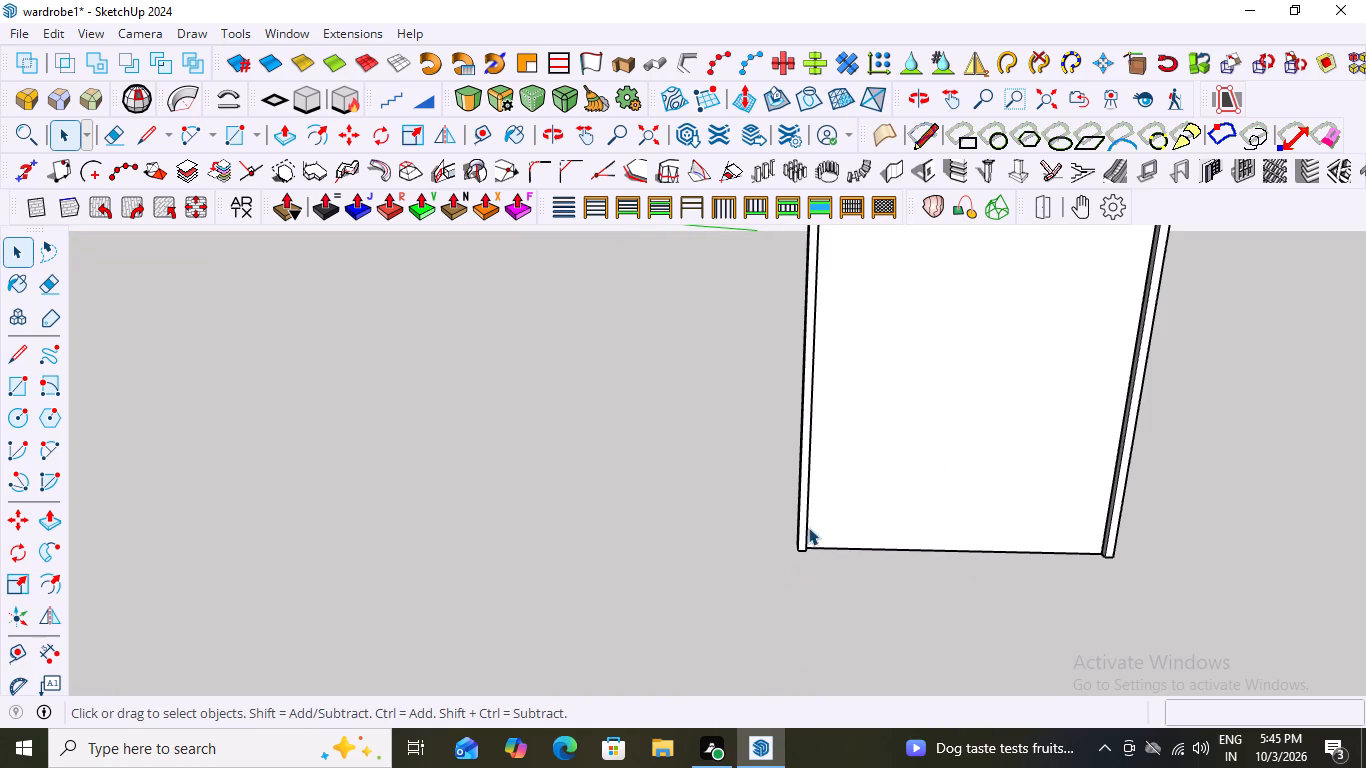
pyautogui.click(802, 527)
pyautogui.scroll(3, 819, 576)
pyautogui.scroll(-8, 807, 556)
pyautogui.press('m')
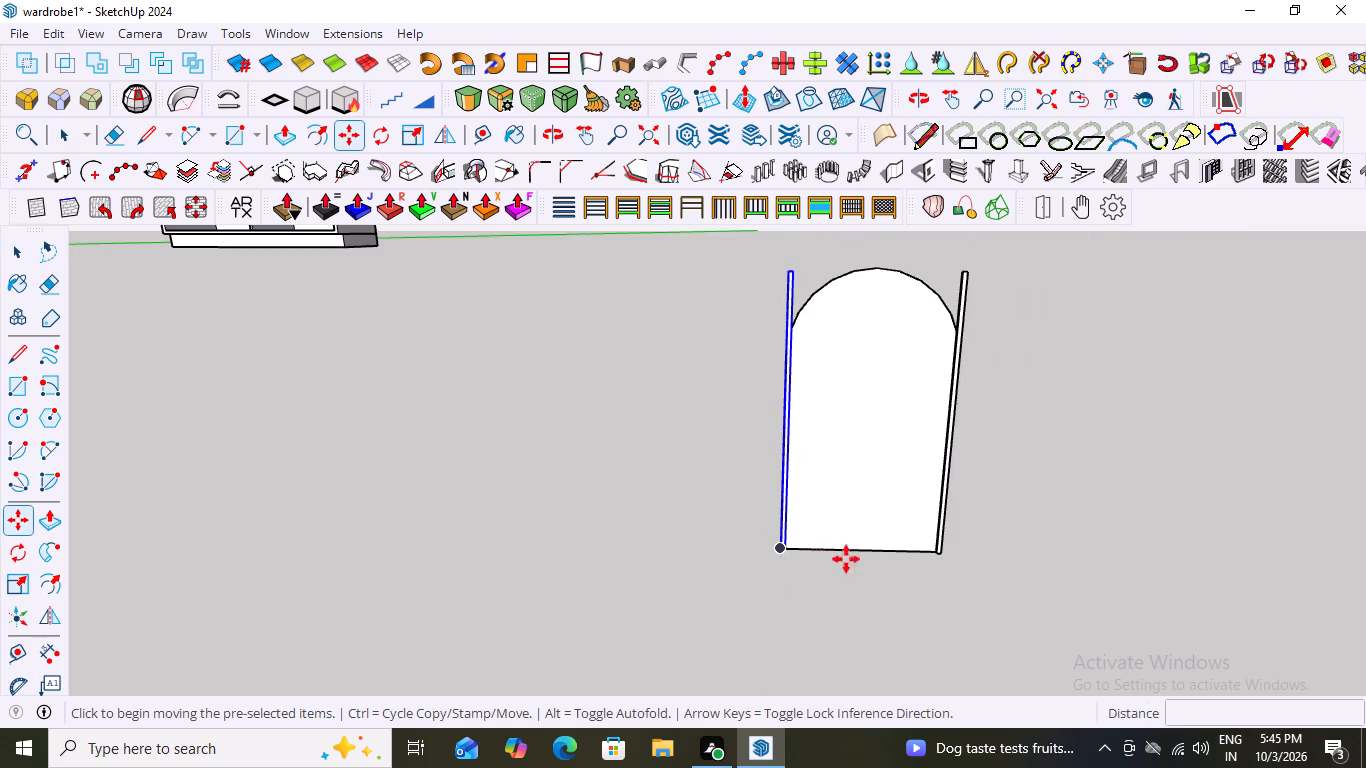
pyautogui.scroll(16, 825, 535)
pyautogui.moveTo(776, 554); pyautogui.dragTo(743, 554, button='middle')
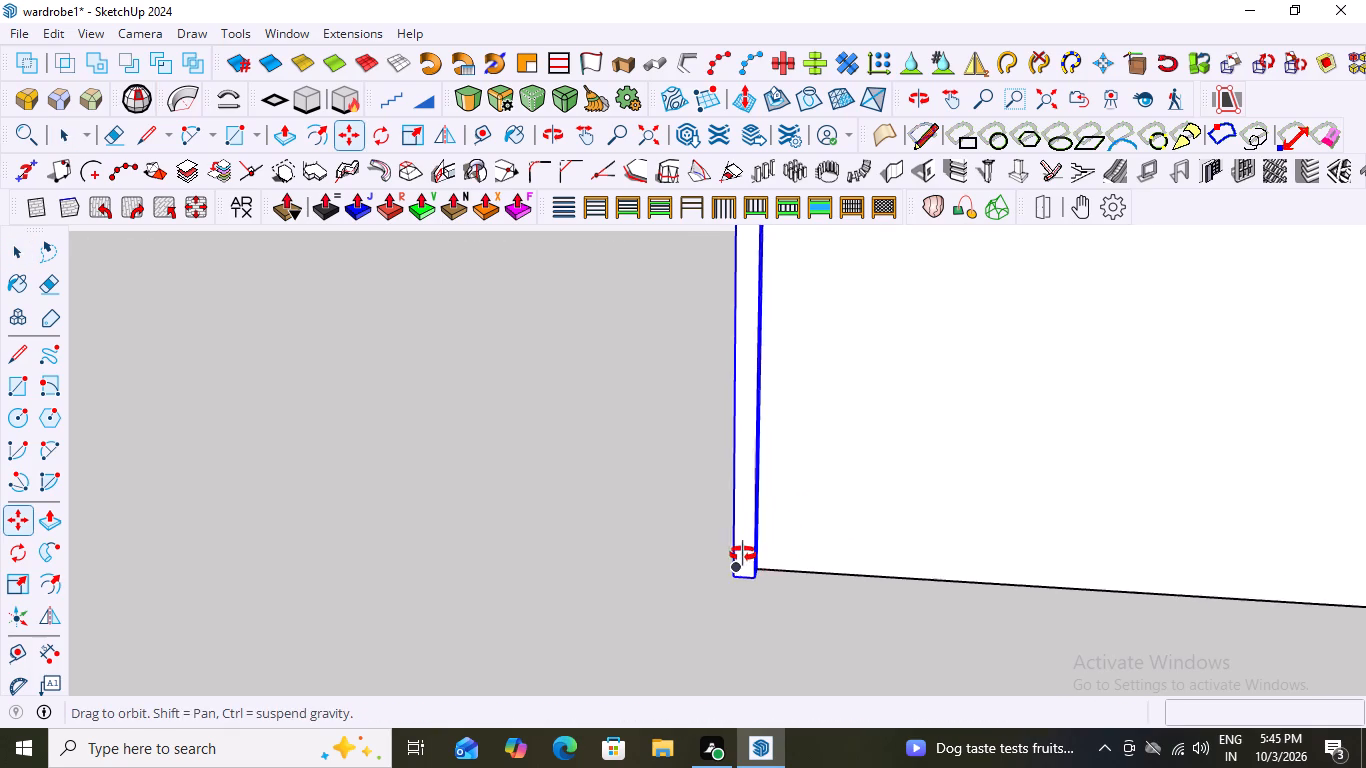
pyautogui.moveTo(743, 554); pyautogui.dragTo(675, 551, button='middle')
pyautogui.middleClick(675, 551)
pyautogui.scroll(6, 770, 578)
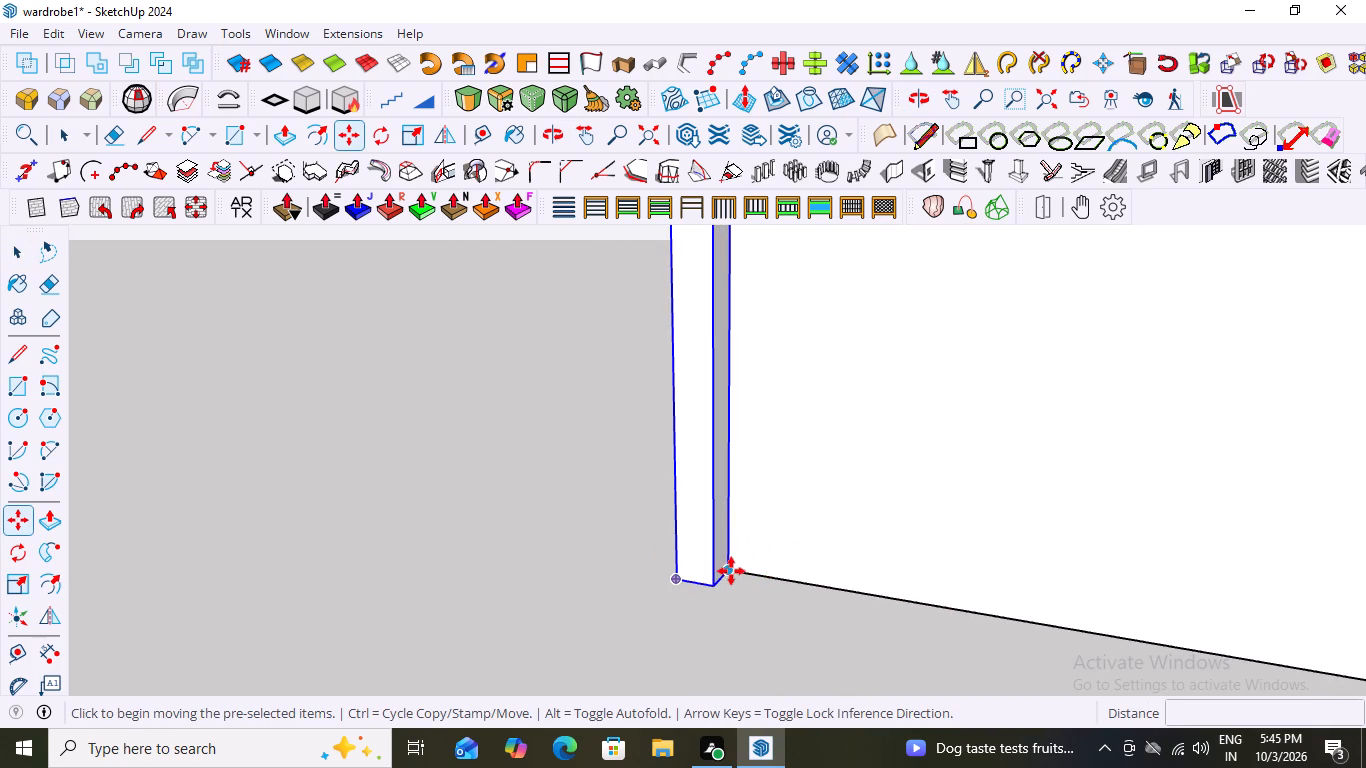
pyautogui.click(730, 571)
pyautogui.scroll(-2, 922, 572)
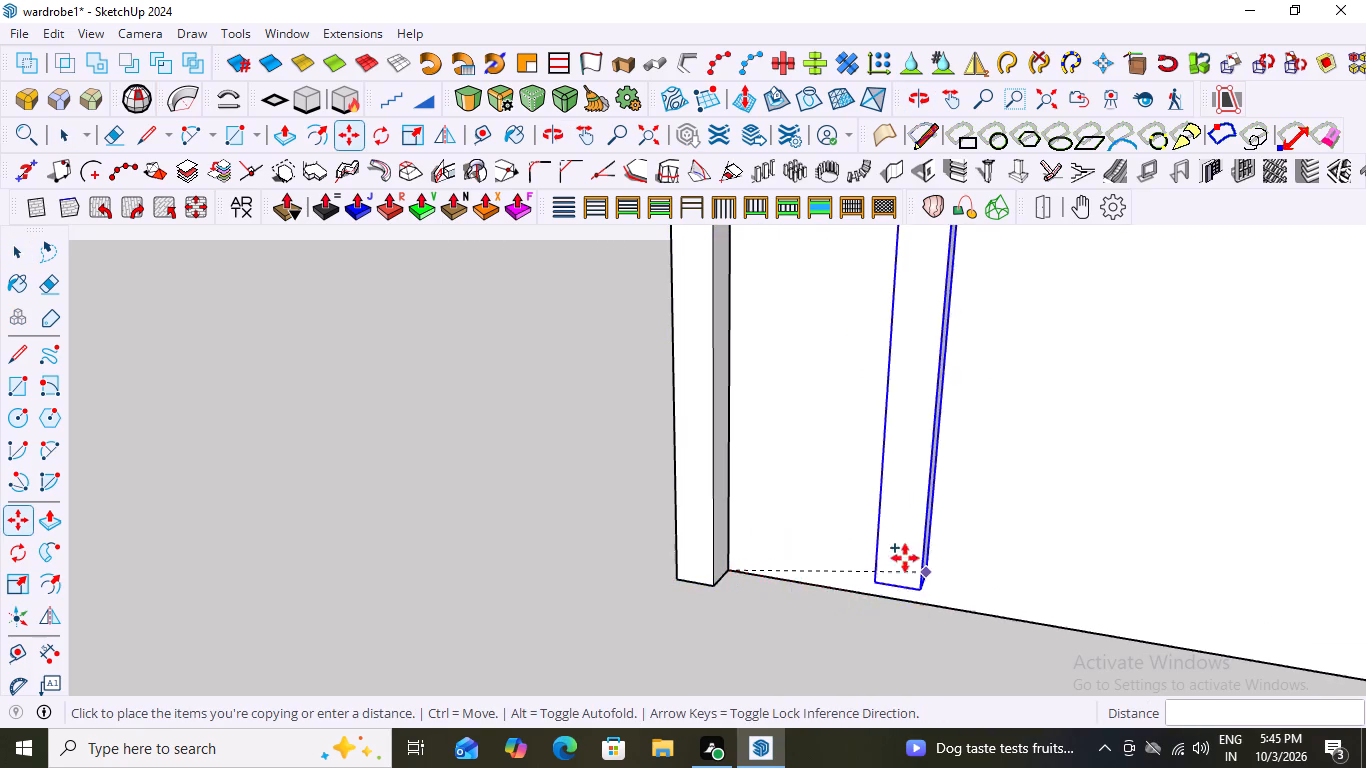
pyautogui.scroll(-20, 905, 558)
pyautogui.scroll(3, 917, 589)
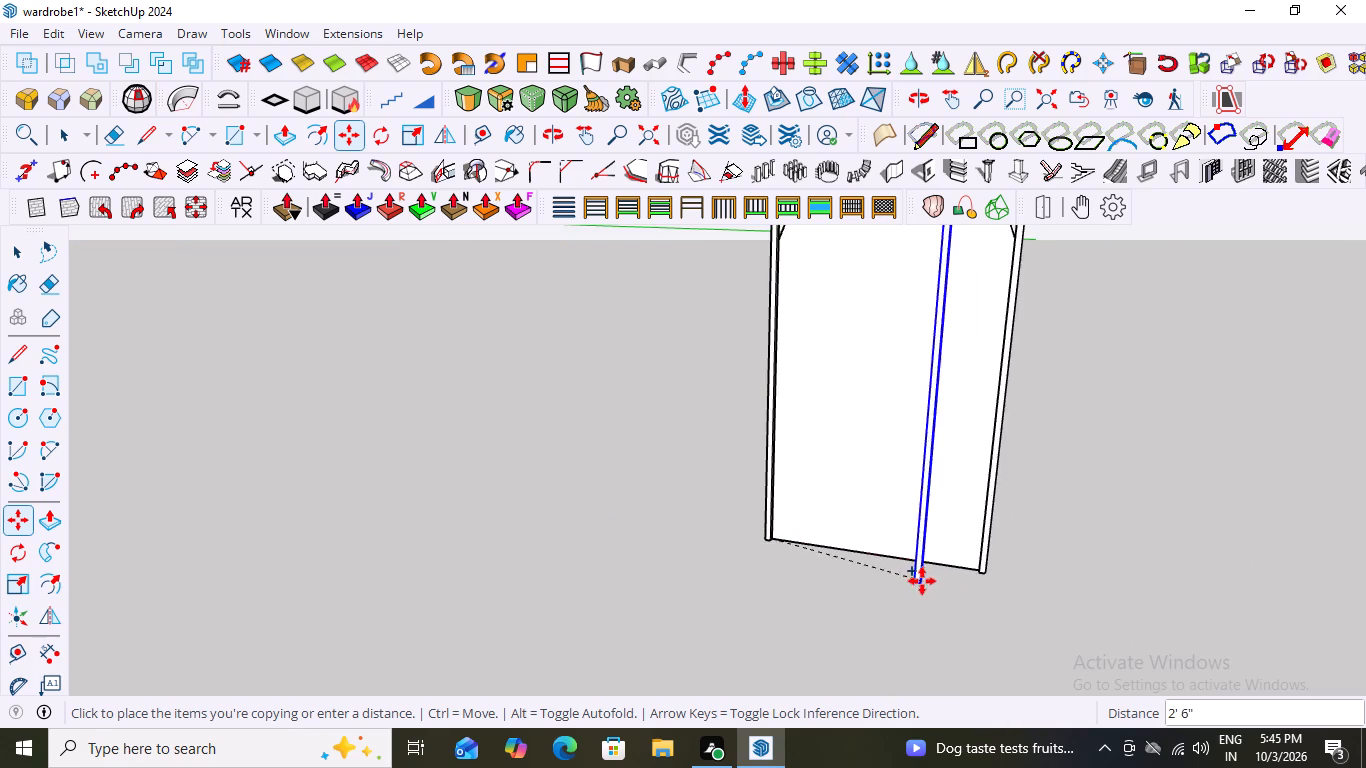
pyautogui.scroll(13, 970, 569)
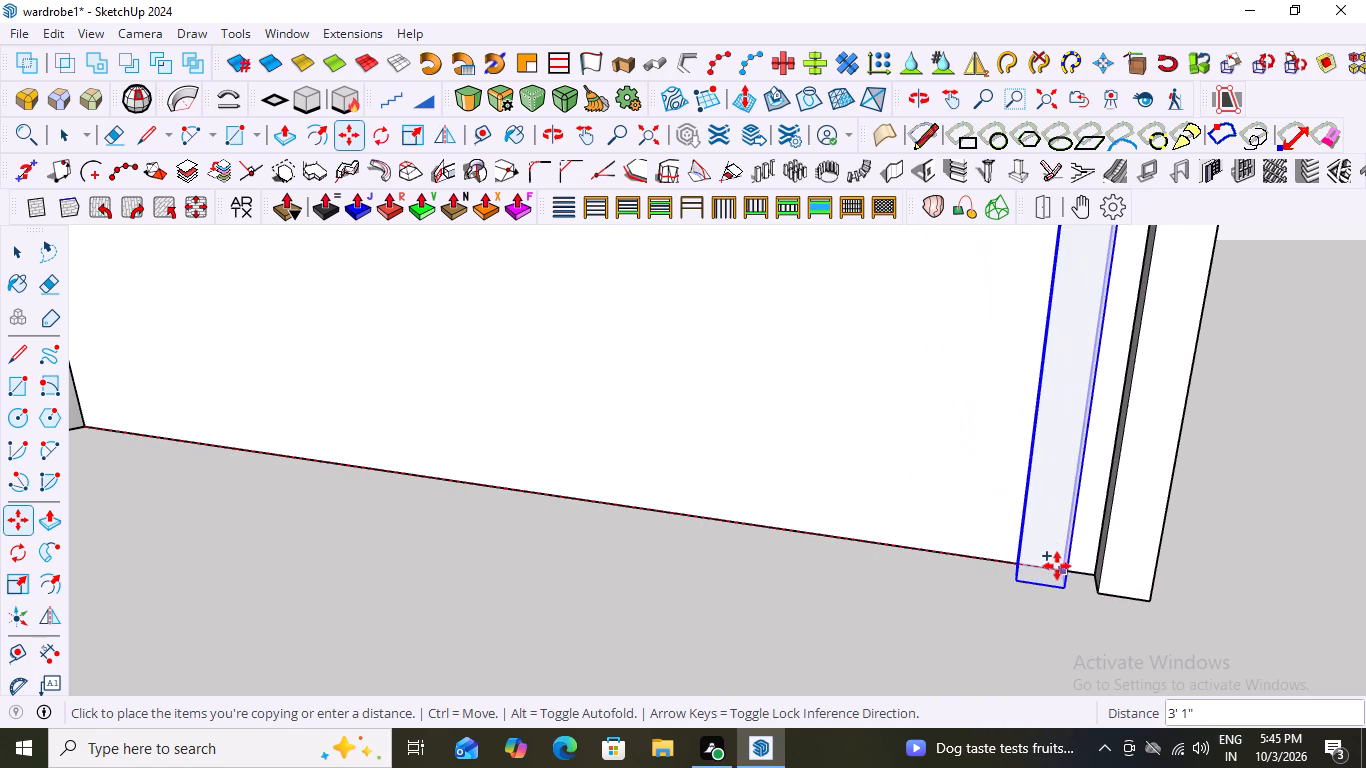
pyautogui.scroll(4, 1077, 577)
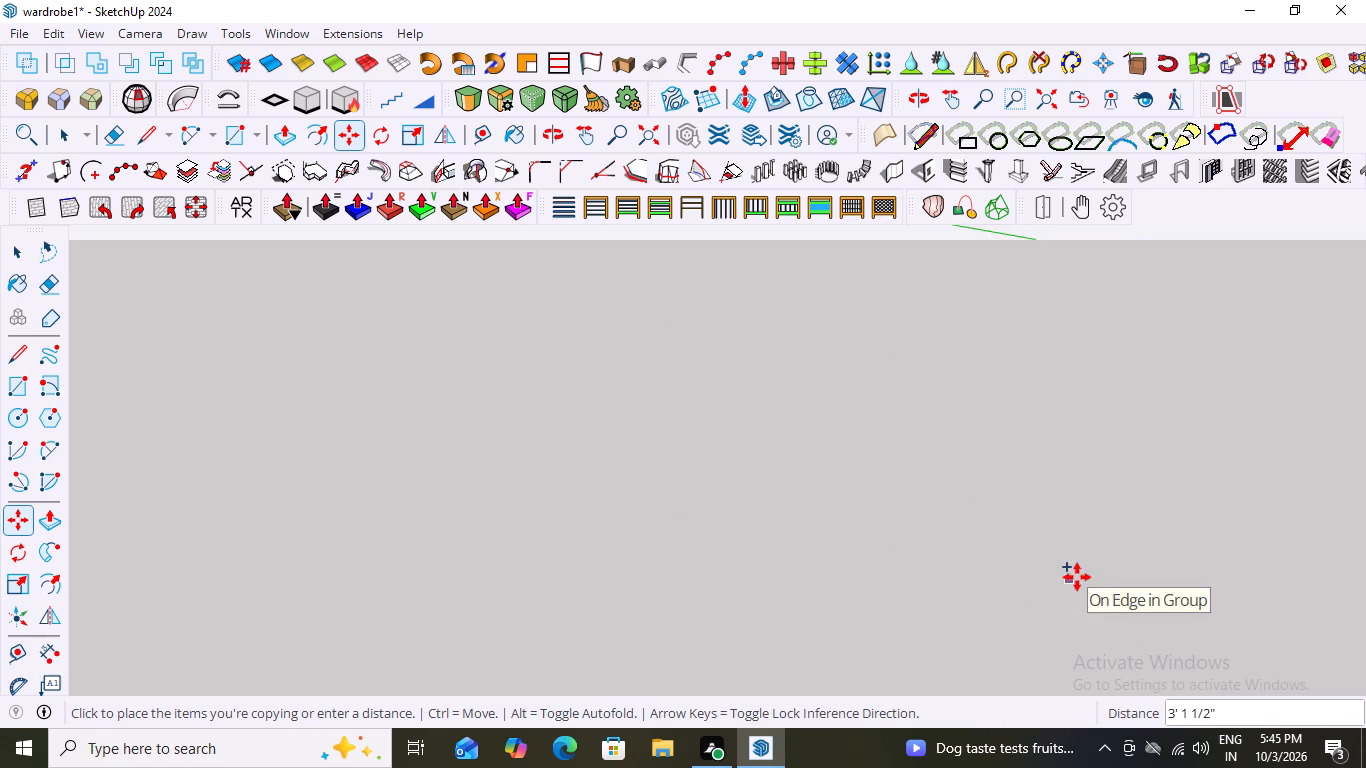
pyautogui.scroll(-4, 1076, 576)
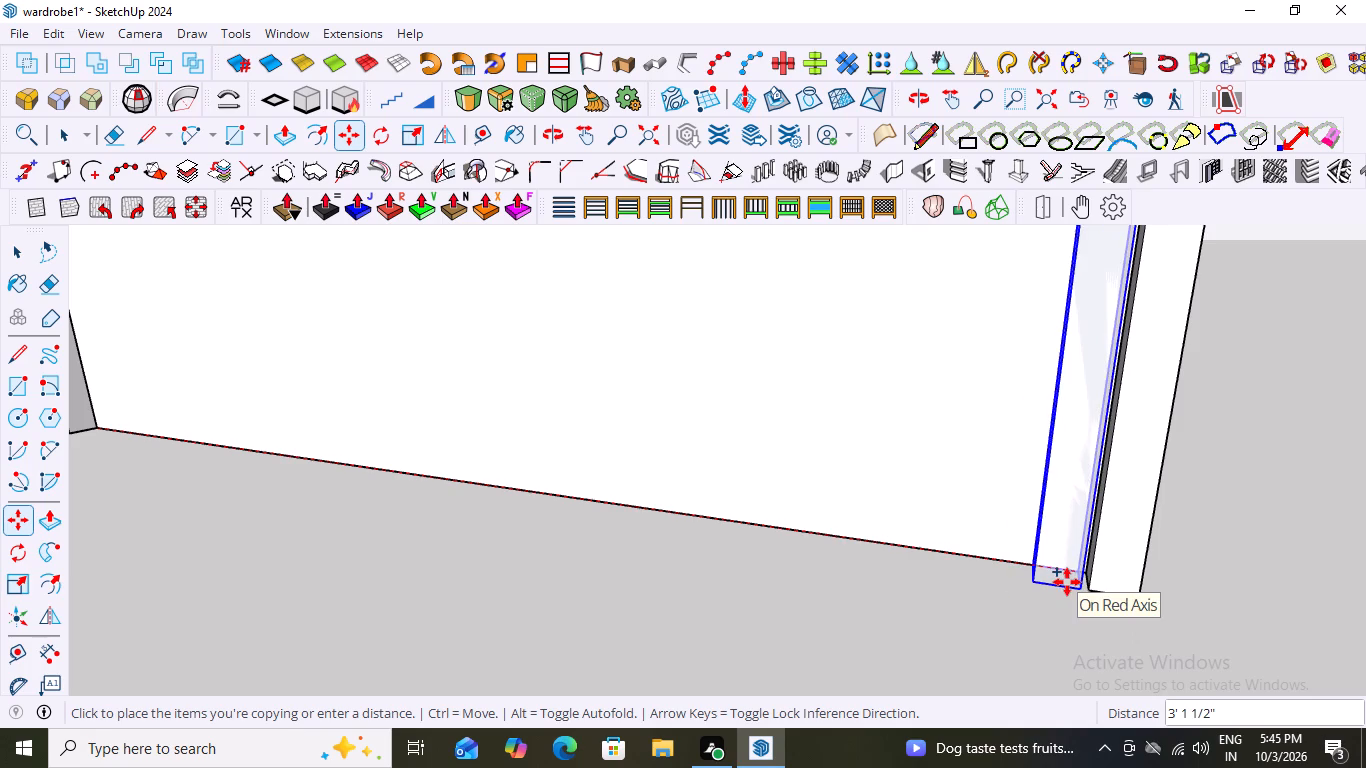
pyautogui.click(1067, 582)
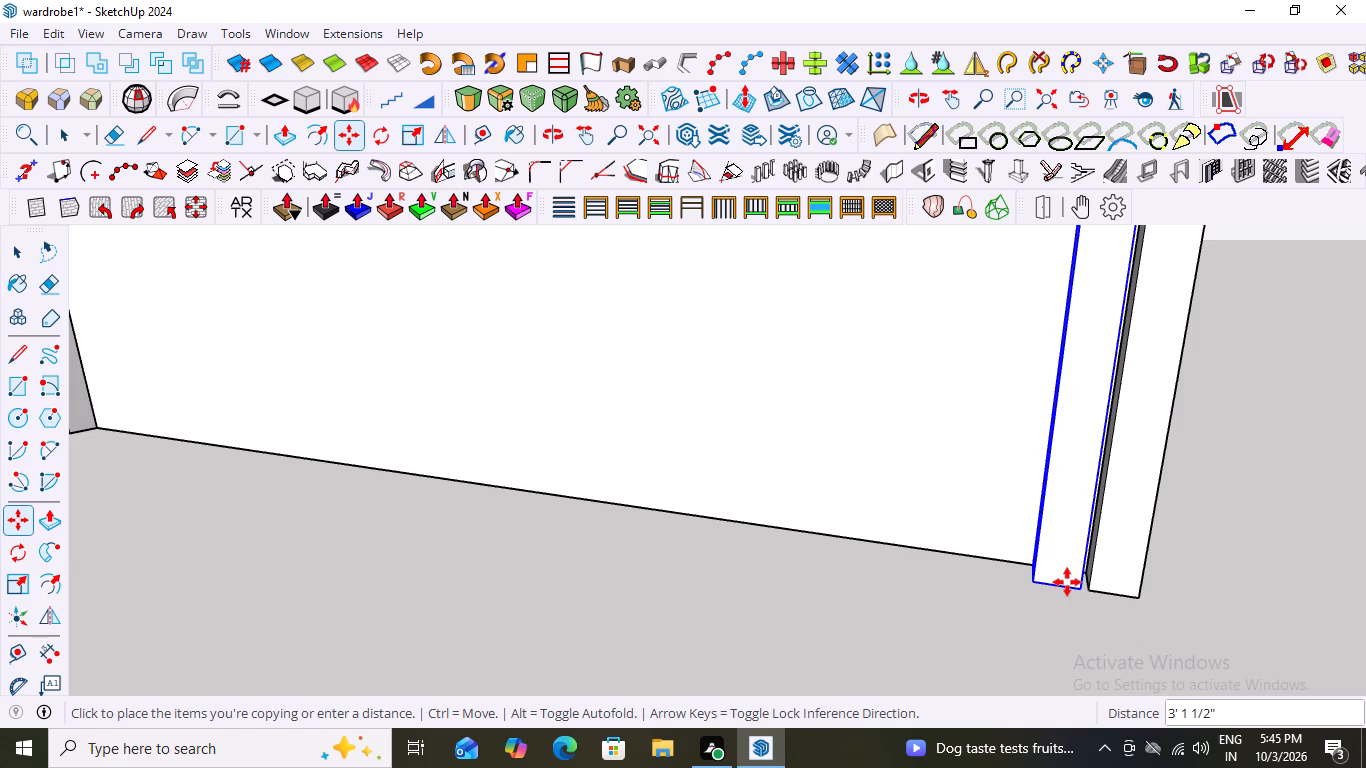
# Divide the copy distance by 25 to array evenly spaced vertical strips across the arched panel, and clear the selection.
pyautogui.press('2')
pyautogui.press('5')
pyautogui.press('/')
pyautogui.press('Return')
pyautogui.scroll(-7, 1185, 562)
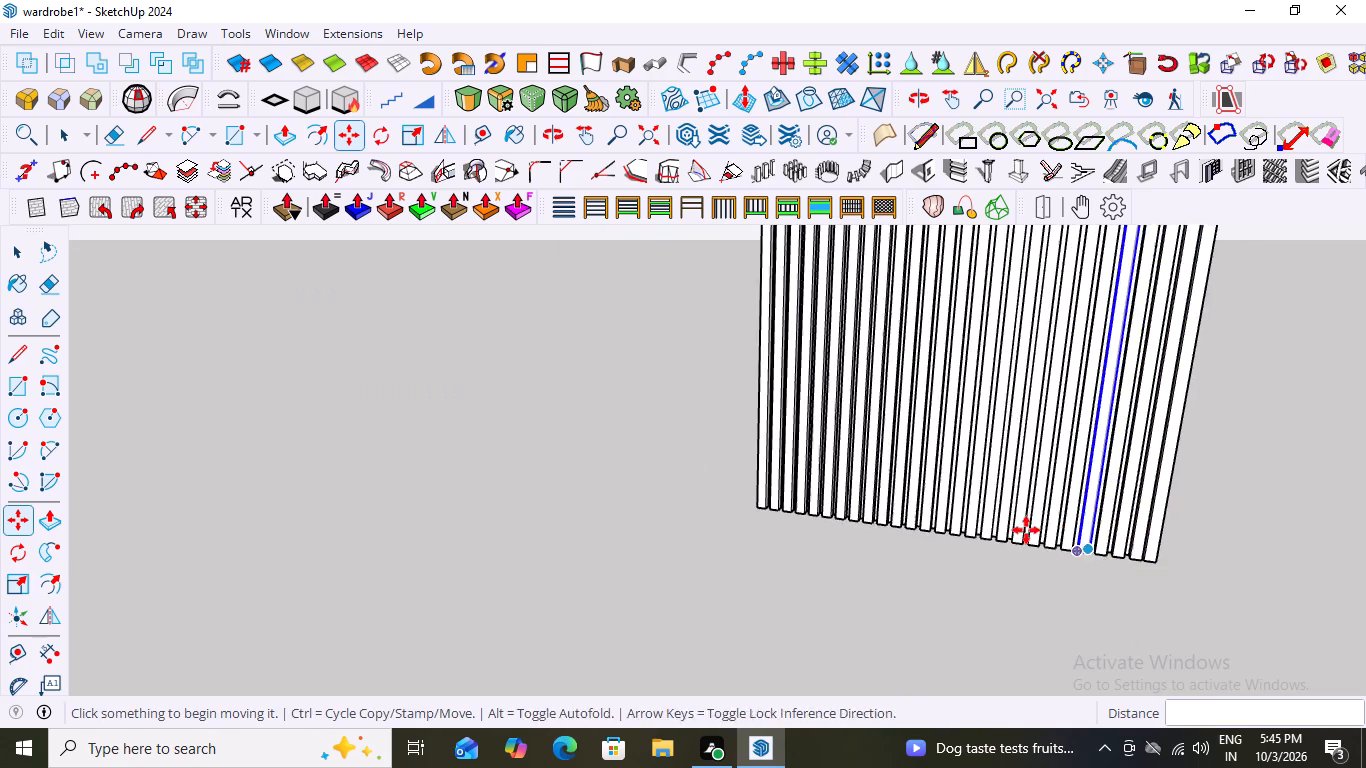
pyautogui.scroll(-4, 1026, 530)
pyautogui.press('space')
pyautogui.click(1166, 560)
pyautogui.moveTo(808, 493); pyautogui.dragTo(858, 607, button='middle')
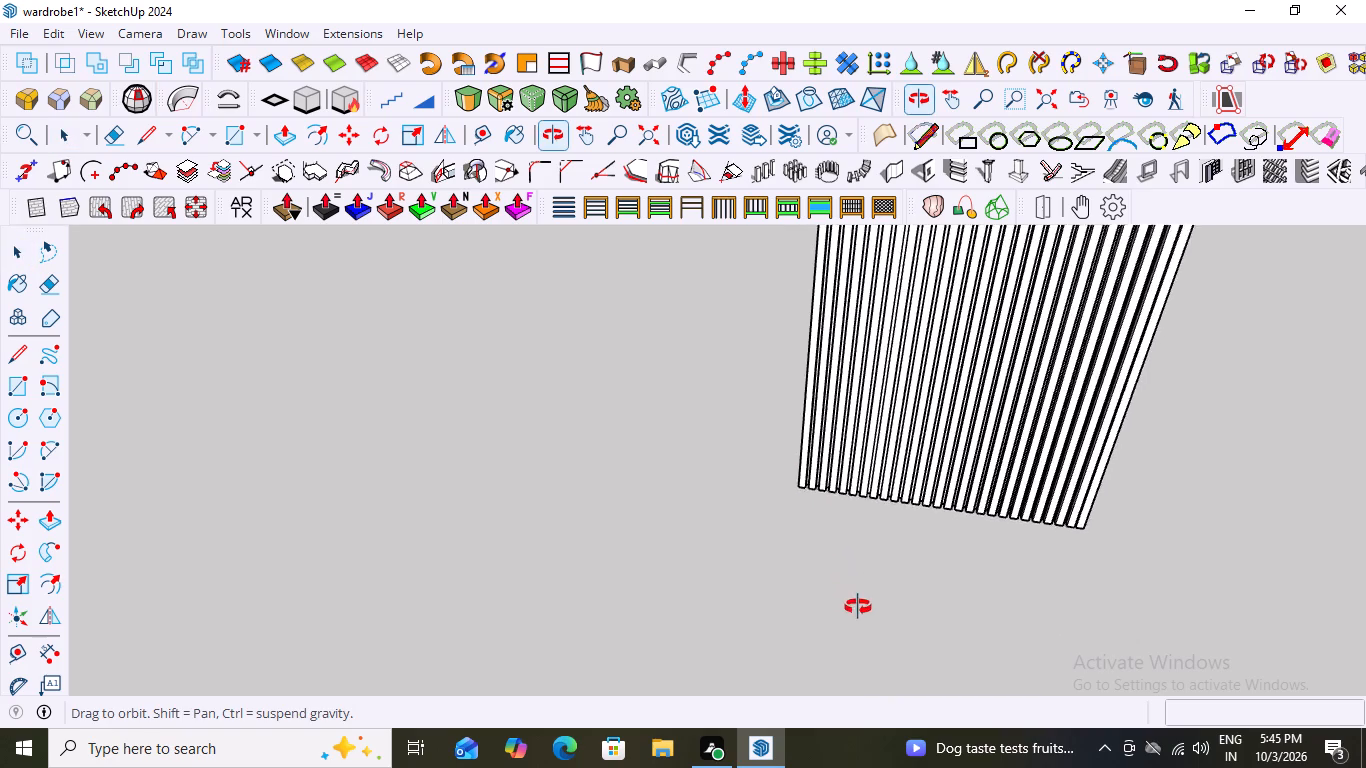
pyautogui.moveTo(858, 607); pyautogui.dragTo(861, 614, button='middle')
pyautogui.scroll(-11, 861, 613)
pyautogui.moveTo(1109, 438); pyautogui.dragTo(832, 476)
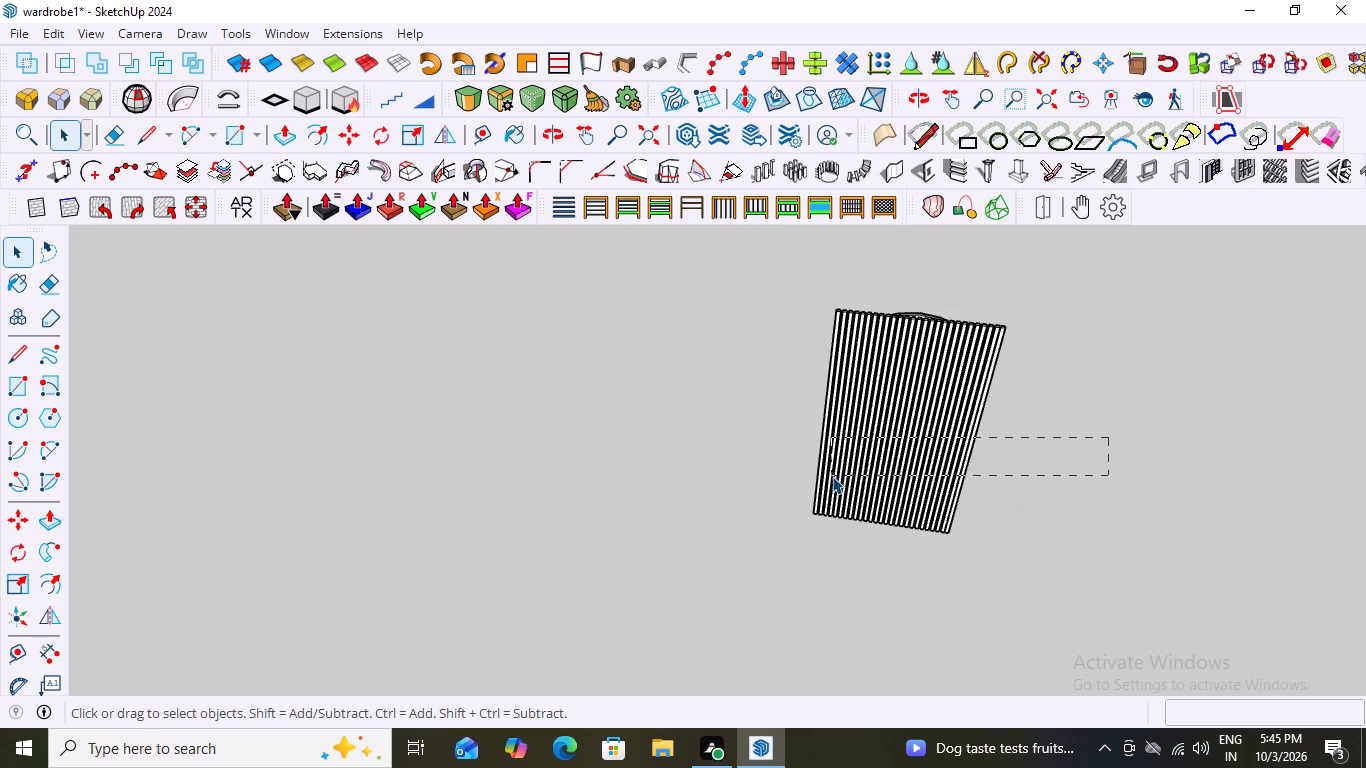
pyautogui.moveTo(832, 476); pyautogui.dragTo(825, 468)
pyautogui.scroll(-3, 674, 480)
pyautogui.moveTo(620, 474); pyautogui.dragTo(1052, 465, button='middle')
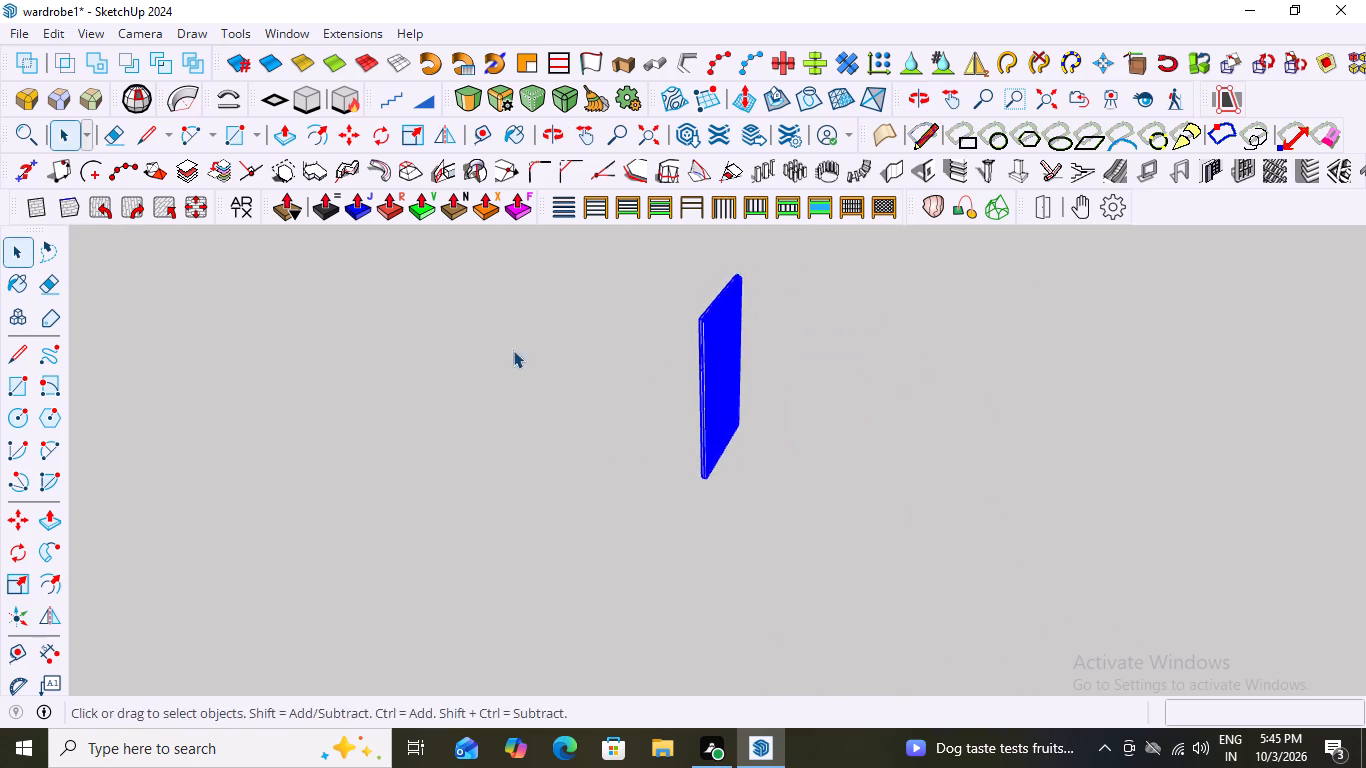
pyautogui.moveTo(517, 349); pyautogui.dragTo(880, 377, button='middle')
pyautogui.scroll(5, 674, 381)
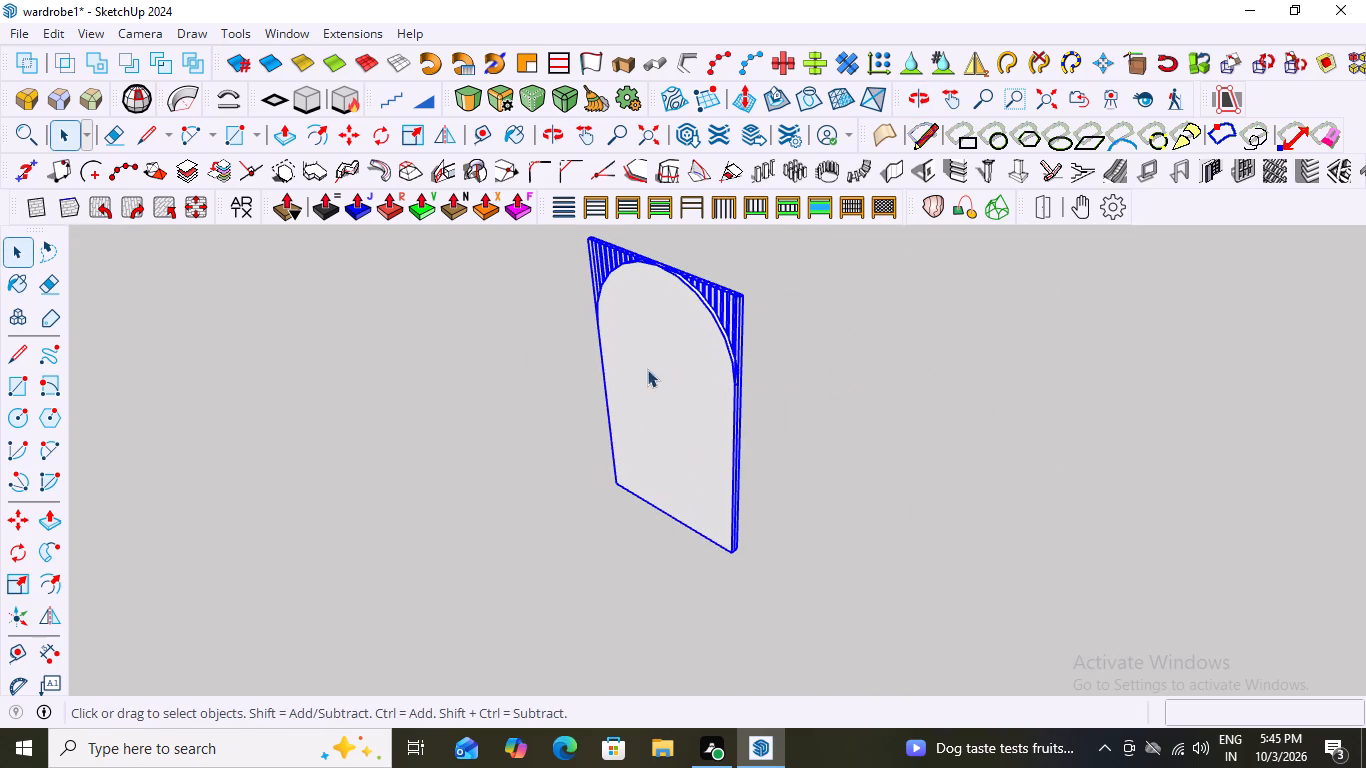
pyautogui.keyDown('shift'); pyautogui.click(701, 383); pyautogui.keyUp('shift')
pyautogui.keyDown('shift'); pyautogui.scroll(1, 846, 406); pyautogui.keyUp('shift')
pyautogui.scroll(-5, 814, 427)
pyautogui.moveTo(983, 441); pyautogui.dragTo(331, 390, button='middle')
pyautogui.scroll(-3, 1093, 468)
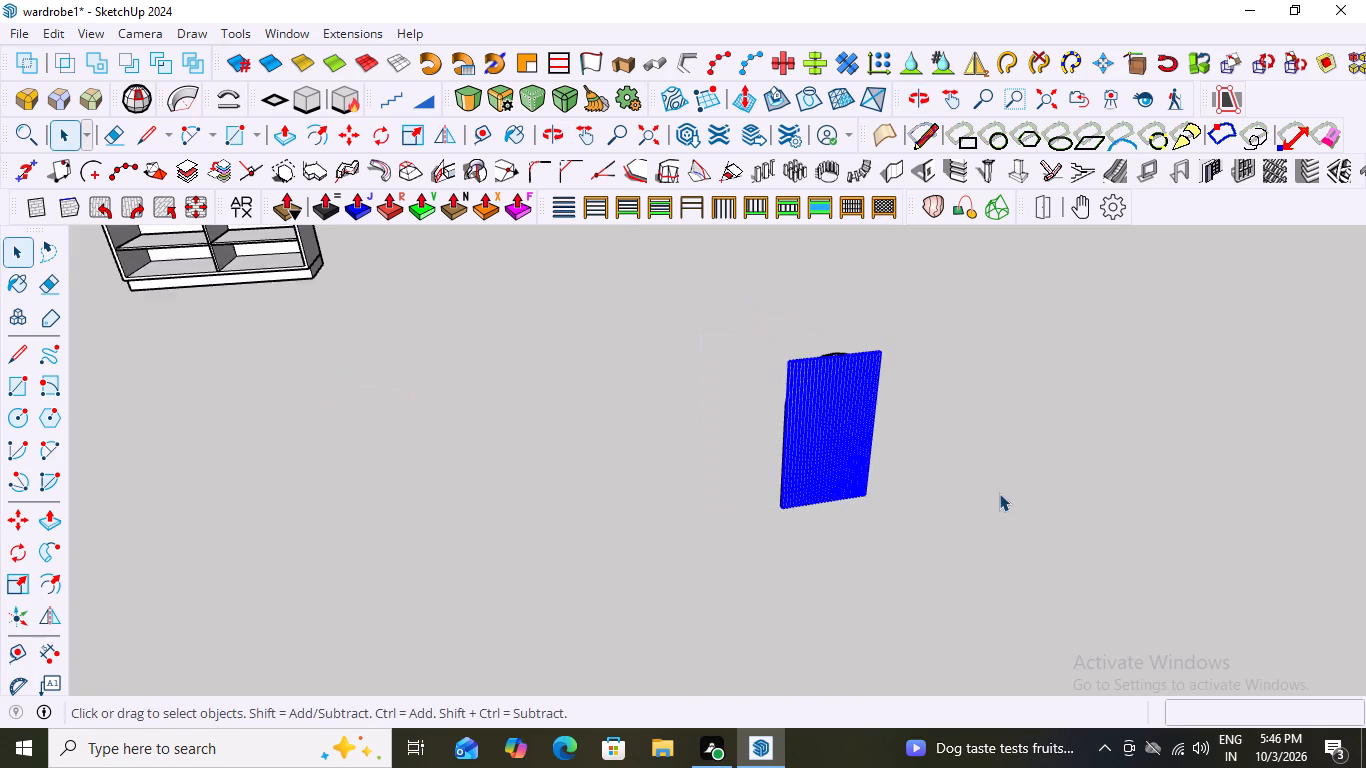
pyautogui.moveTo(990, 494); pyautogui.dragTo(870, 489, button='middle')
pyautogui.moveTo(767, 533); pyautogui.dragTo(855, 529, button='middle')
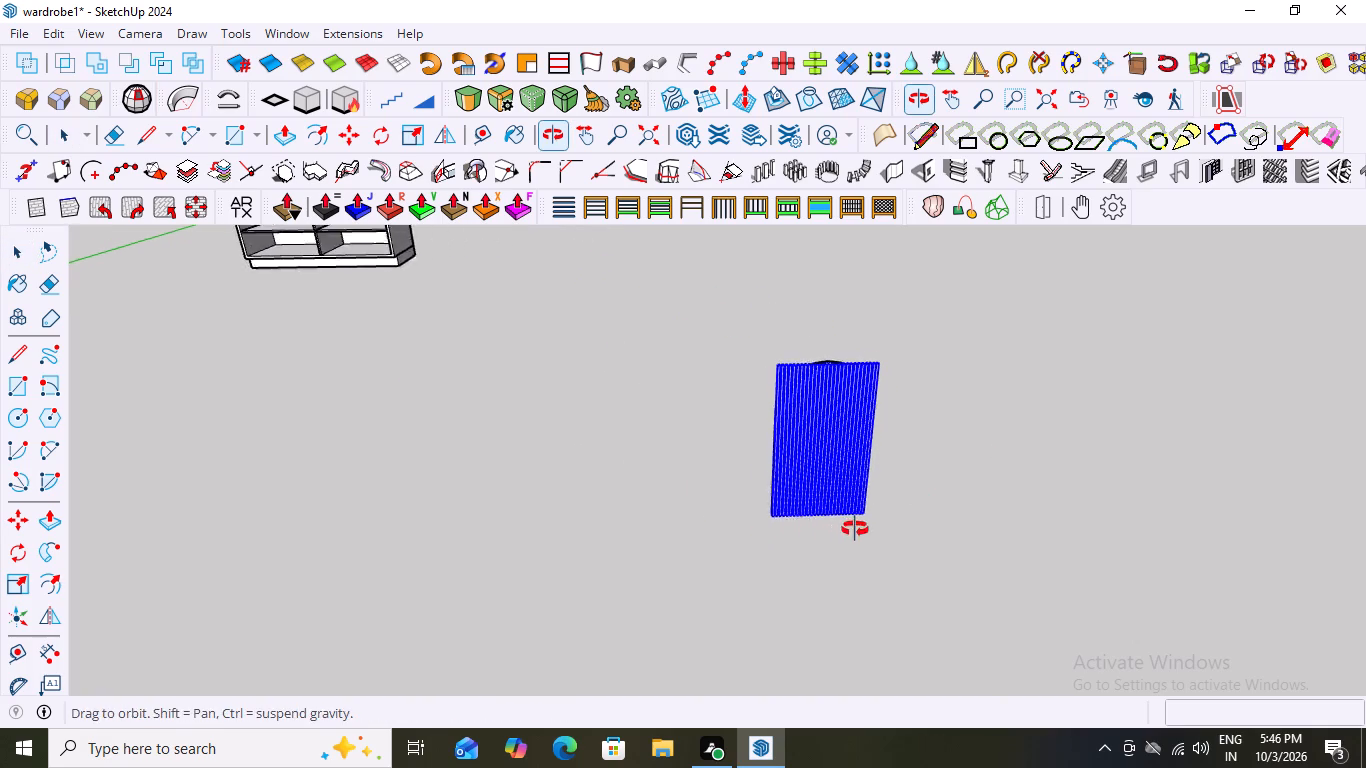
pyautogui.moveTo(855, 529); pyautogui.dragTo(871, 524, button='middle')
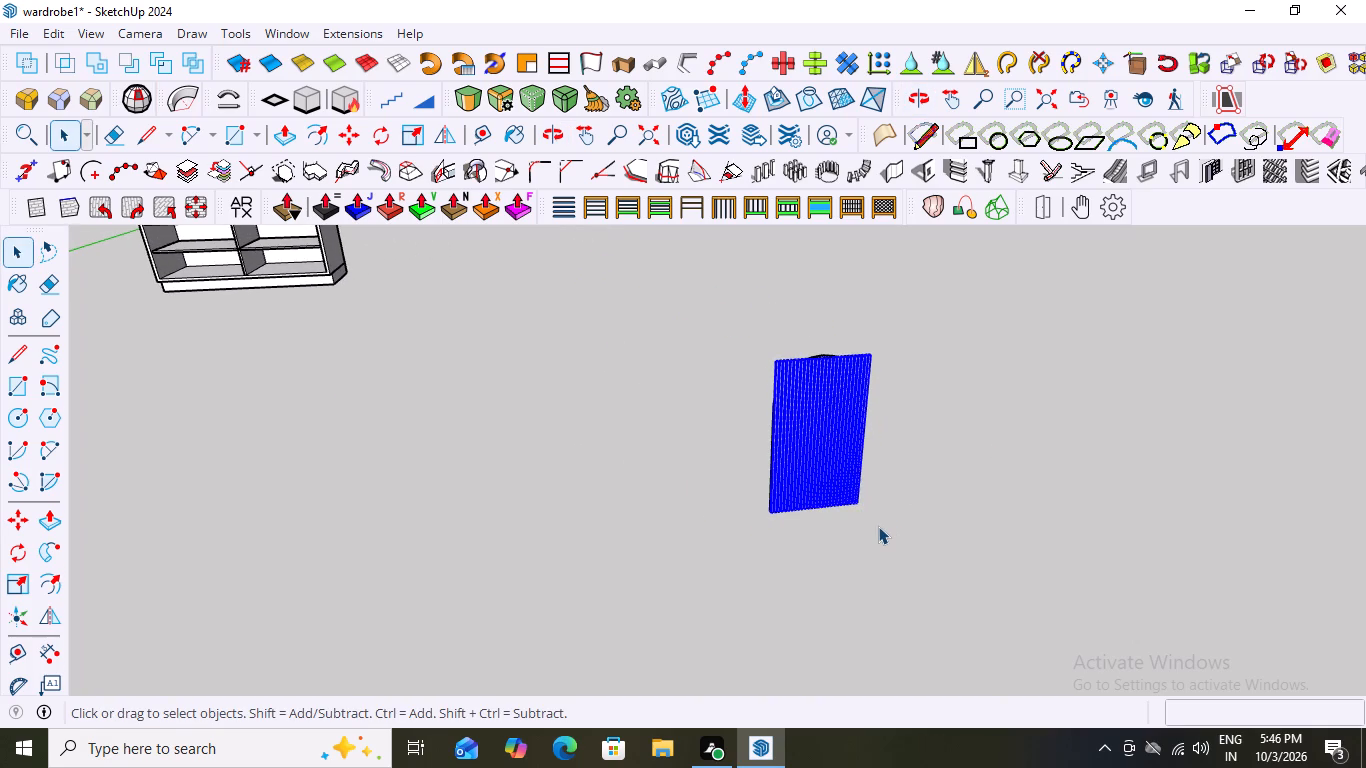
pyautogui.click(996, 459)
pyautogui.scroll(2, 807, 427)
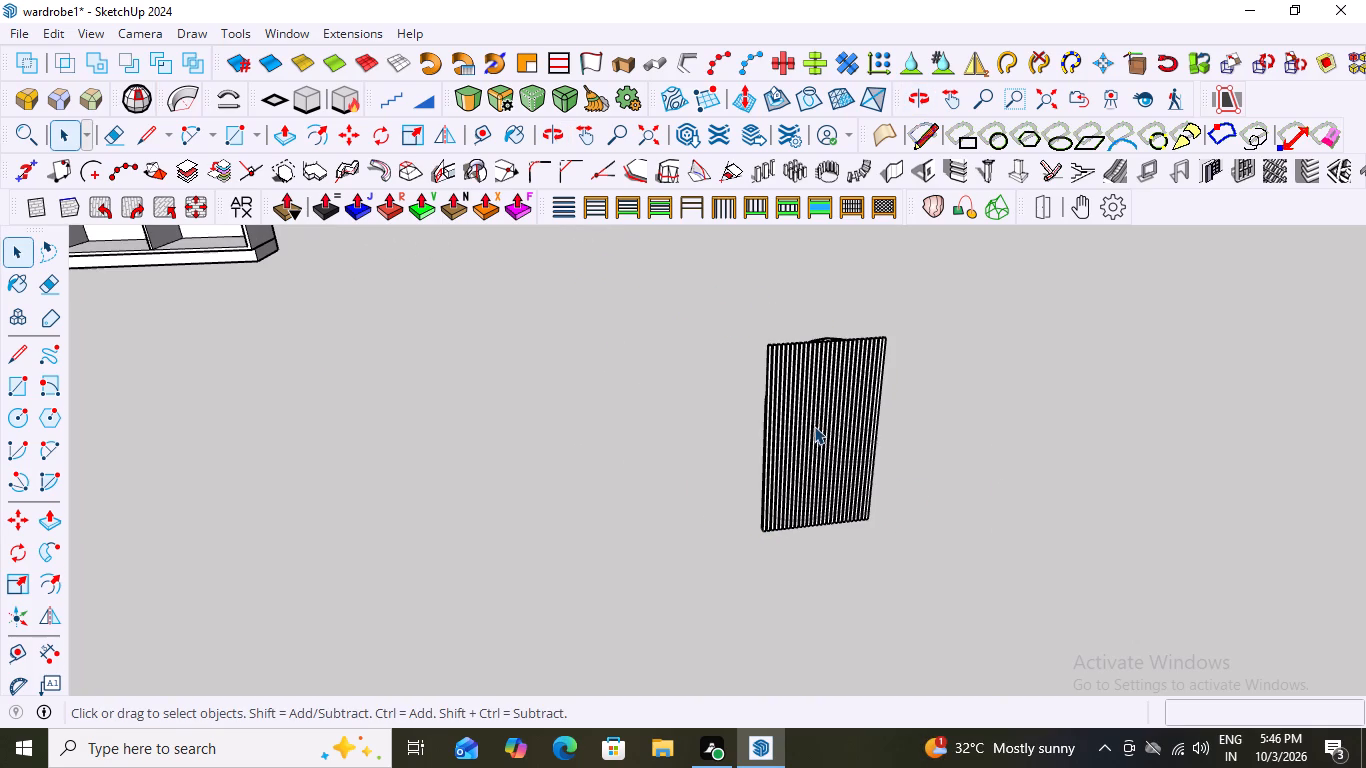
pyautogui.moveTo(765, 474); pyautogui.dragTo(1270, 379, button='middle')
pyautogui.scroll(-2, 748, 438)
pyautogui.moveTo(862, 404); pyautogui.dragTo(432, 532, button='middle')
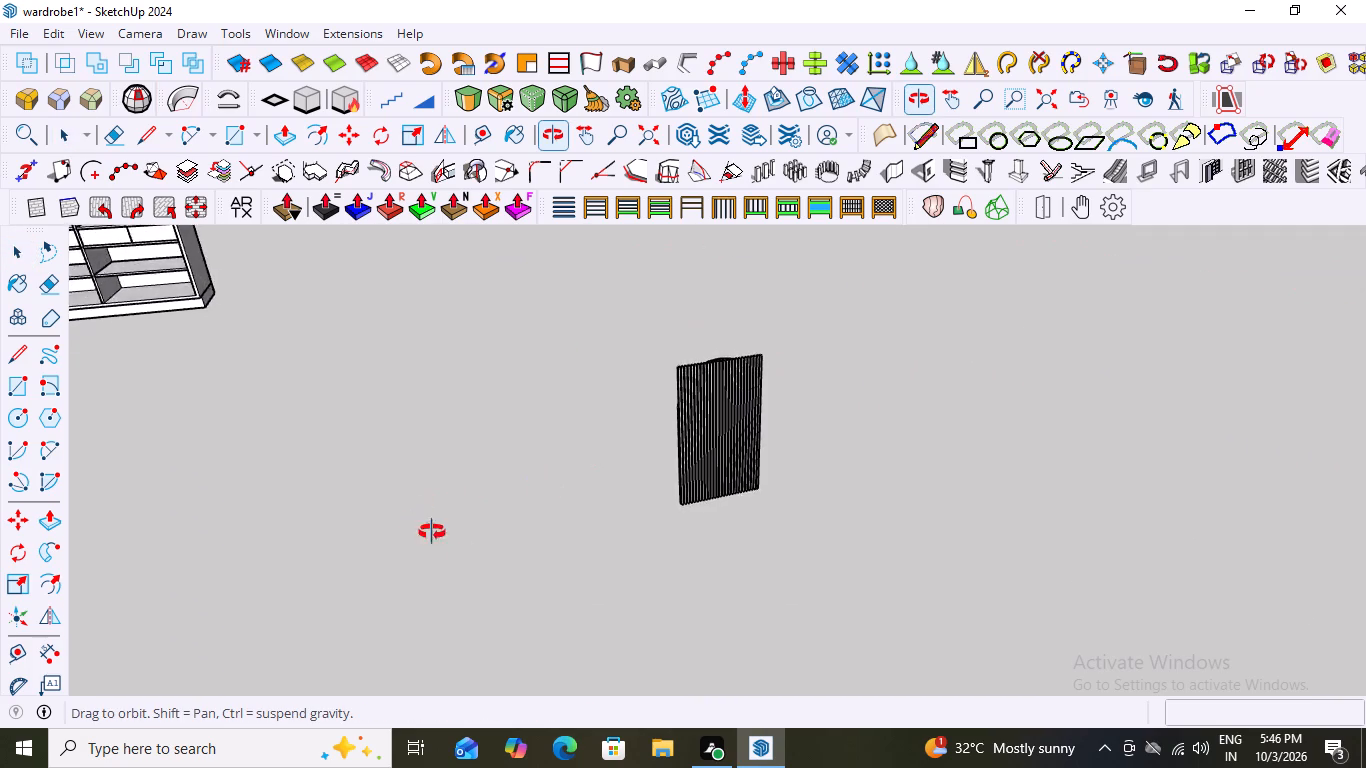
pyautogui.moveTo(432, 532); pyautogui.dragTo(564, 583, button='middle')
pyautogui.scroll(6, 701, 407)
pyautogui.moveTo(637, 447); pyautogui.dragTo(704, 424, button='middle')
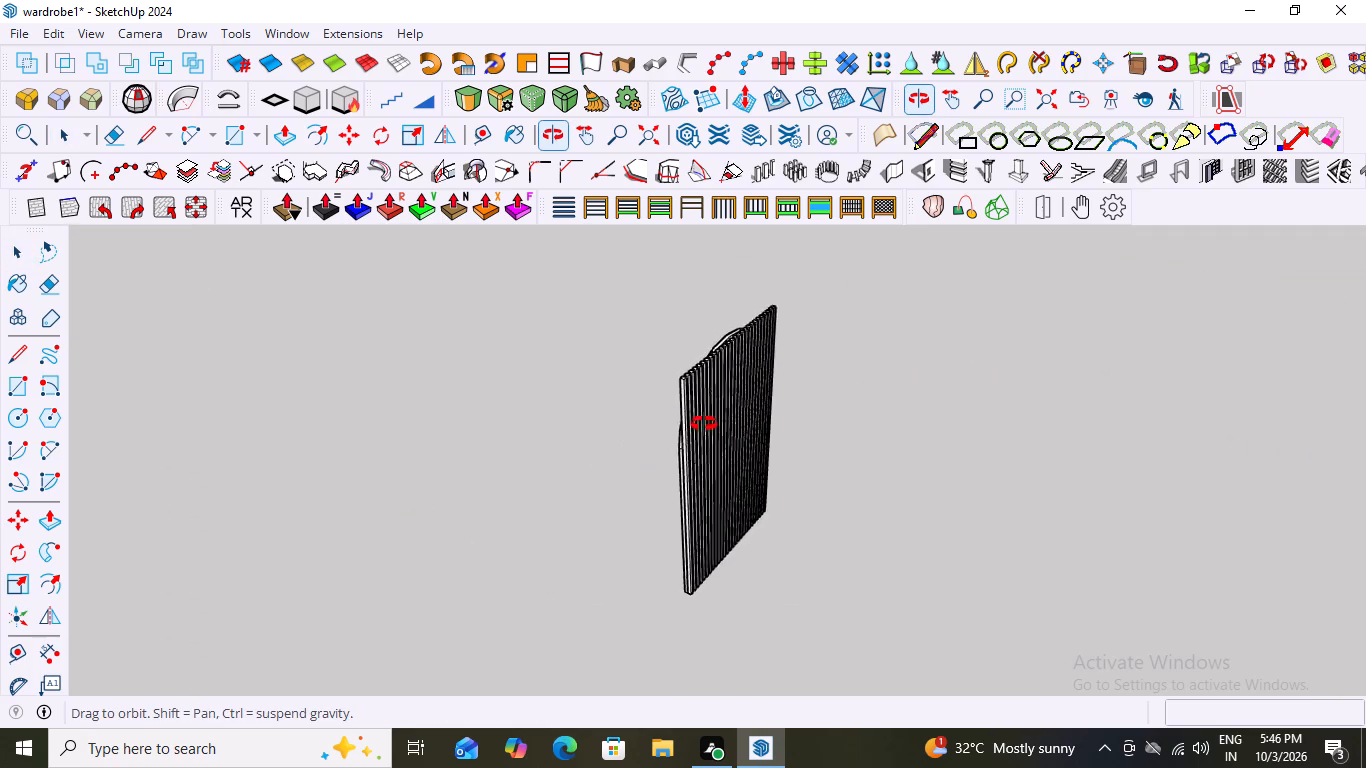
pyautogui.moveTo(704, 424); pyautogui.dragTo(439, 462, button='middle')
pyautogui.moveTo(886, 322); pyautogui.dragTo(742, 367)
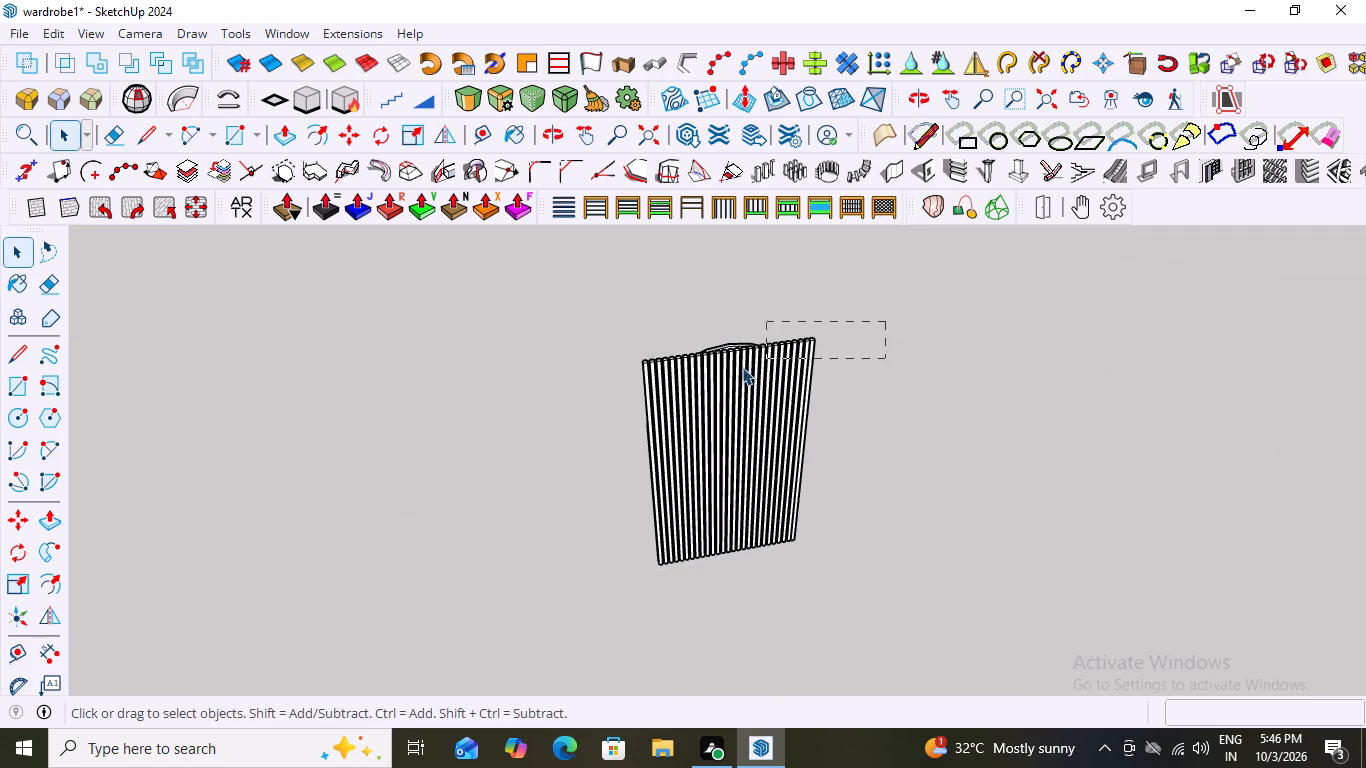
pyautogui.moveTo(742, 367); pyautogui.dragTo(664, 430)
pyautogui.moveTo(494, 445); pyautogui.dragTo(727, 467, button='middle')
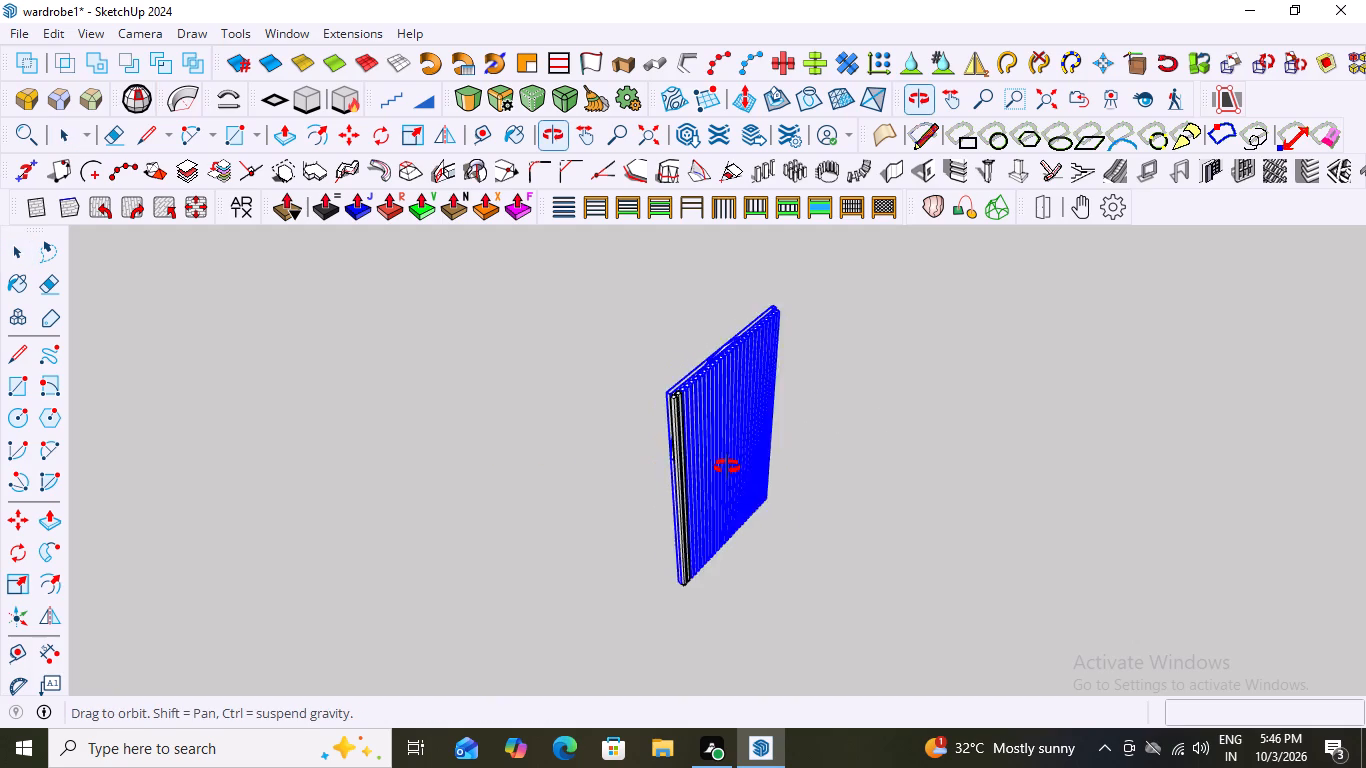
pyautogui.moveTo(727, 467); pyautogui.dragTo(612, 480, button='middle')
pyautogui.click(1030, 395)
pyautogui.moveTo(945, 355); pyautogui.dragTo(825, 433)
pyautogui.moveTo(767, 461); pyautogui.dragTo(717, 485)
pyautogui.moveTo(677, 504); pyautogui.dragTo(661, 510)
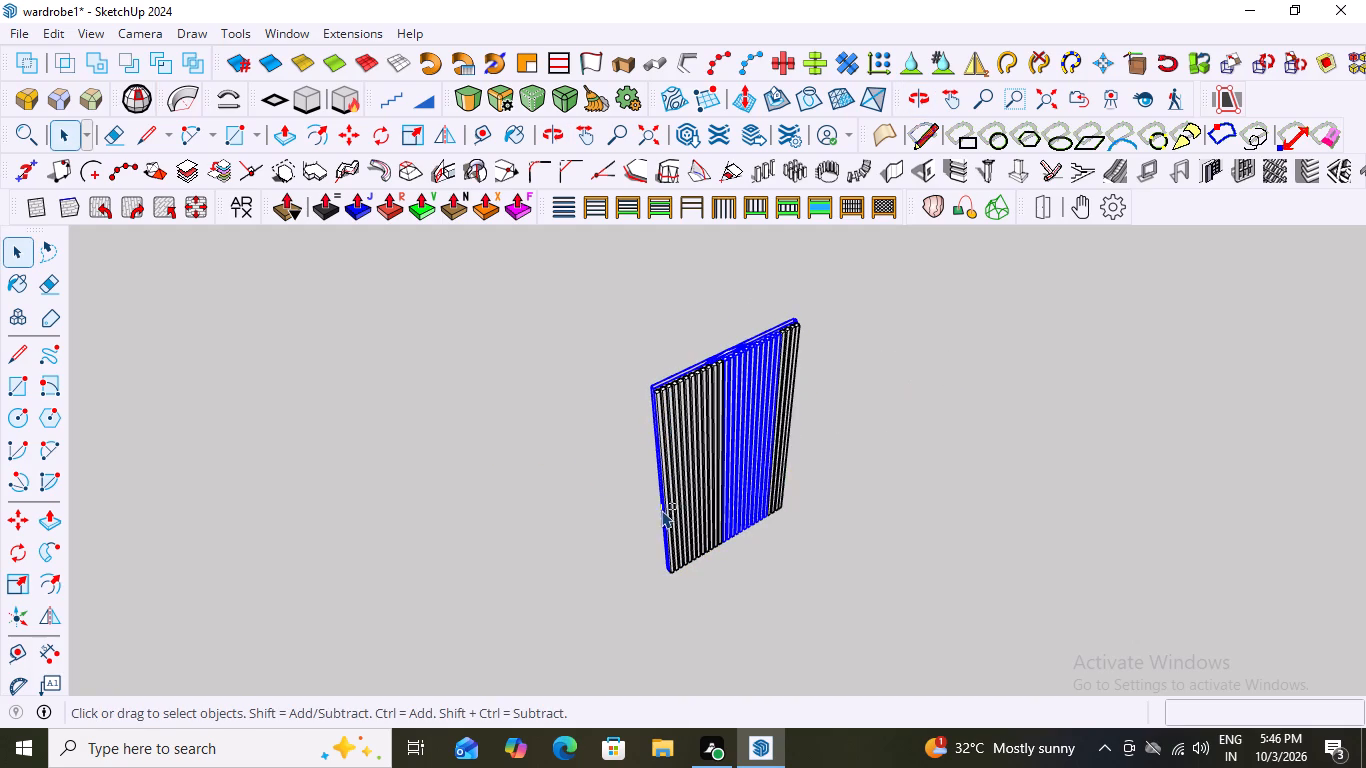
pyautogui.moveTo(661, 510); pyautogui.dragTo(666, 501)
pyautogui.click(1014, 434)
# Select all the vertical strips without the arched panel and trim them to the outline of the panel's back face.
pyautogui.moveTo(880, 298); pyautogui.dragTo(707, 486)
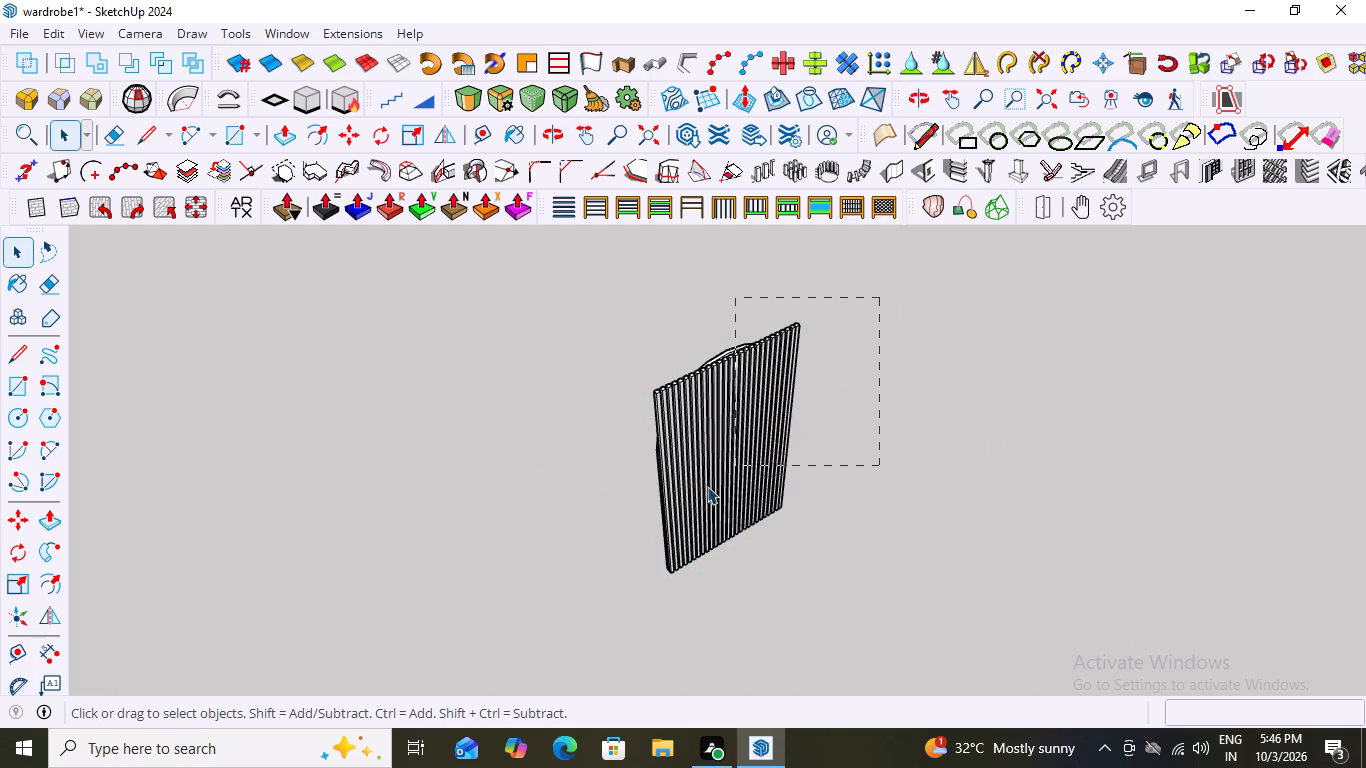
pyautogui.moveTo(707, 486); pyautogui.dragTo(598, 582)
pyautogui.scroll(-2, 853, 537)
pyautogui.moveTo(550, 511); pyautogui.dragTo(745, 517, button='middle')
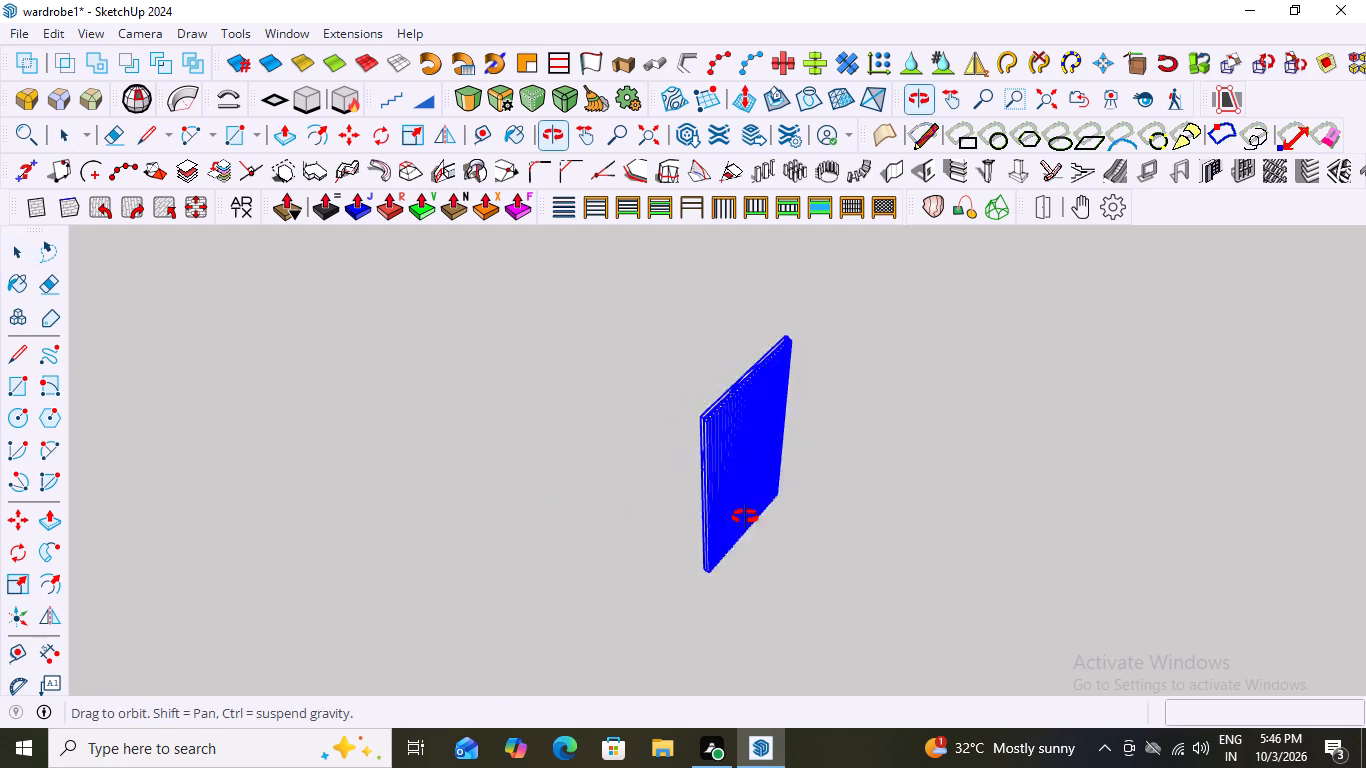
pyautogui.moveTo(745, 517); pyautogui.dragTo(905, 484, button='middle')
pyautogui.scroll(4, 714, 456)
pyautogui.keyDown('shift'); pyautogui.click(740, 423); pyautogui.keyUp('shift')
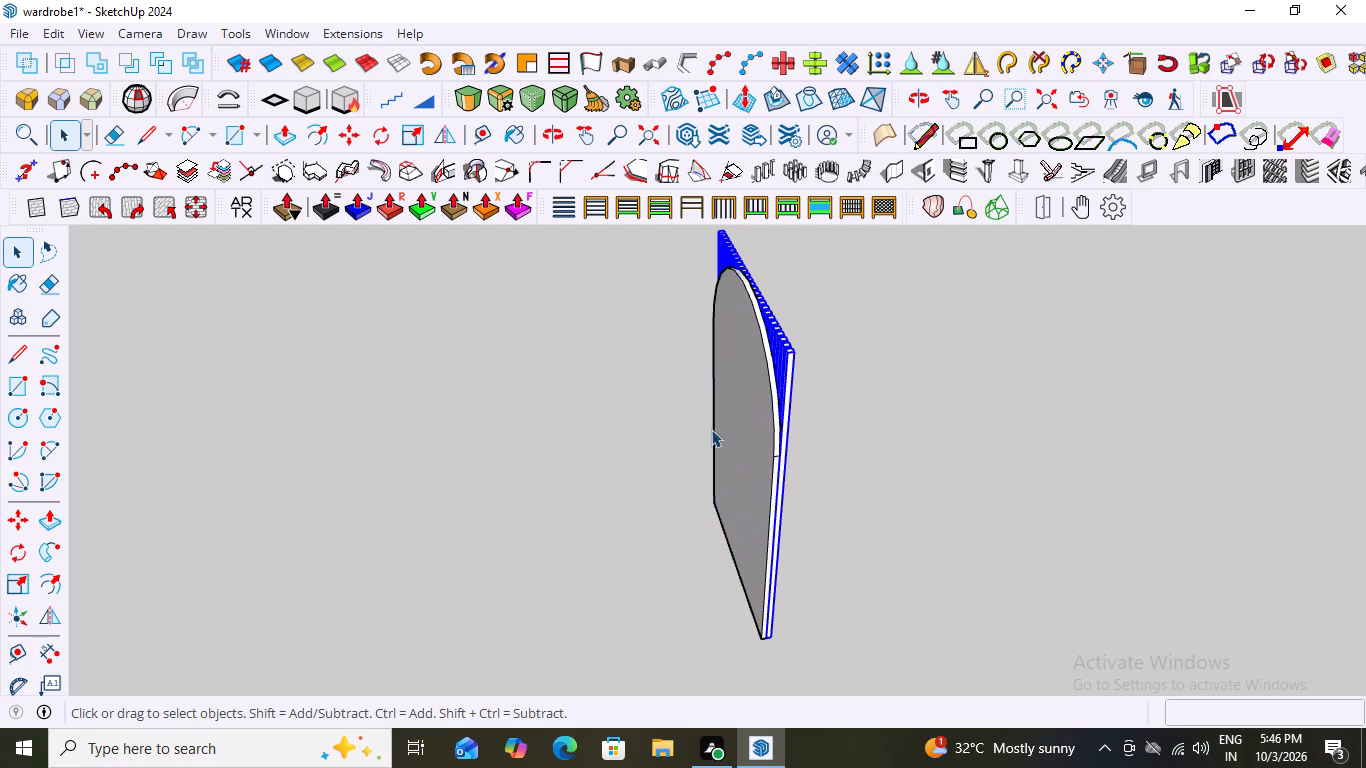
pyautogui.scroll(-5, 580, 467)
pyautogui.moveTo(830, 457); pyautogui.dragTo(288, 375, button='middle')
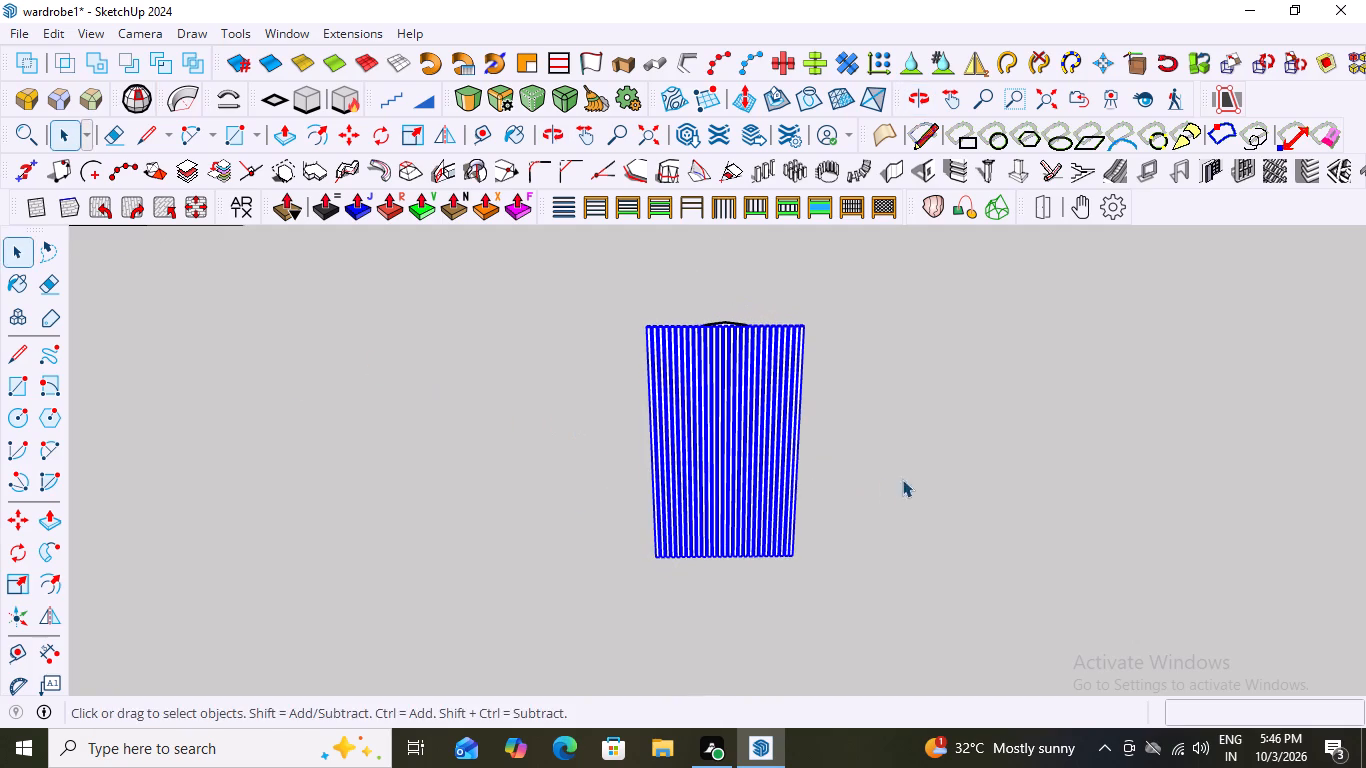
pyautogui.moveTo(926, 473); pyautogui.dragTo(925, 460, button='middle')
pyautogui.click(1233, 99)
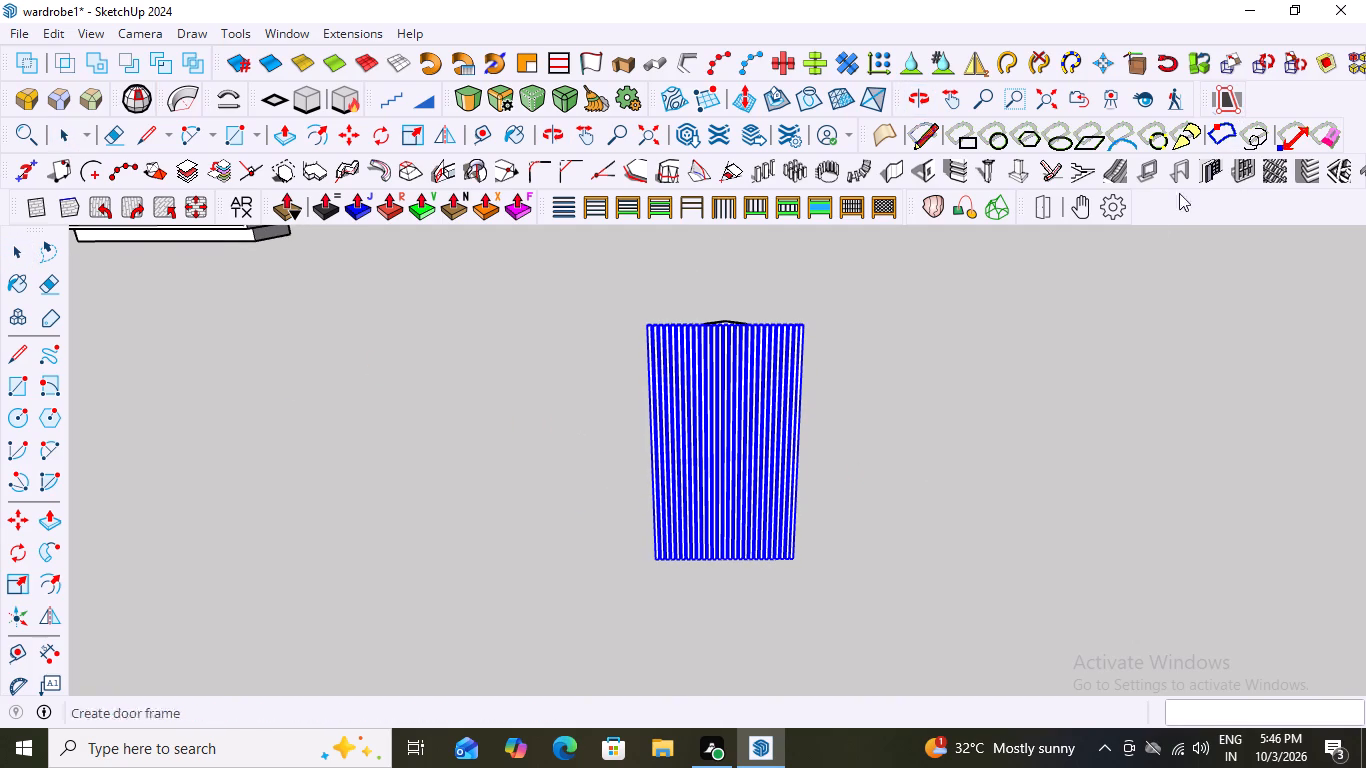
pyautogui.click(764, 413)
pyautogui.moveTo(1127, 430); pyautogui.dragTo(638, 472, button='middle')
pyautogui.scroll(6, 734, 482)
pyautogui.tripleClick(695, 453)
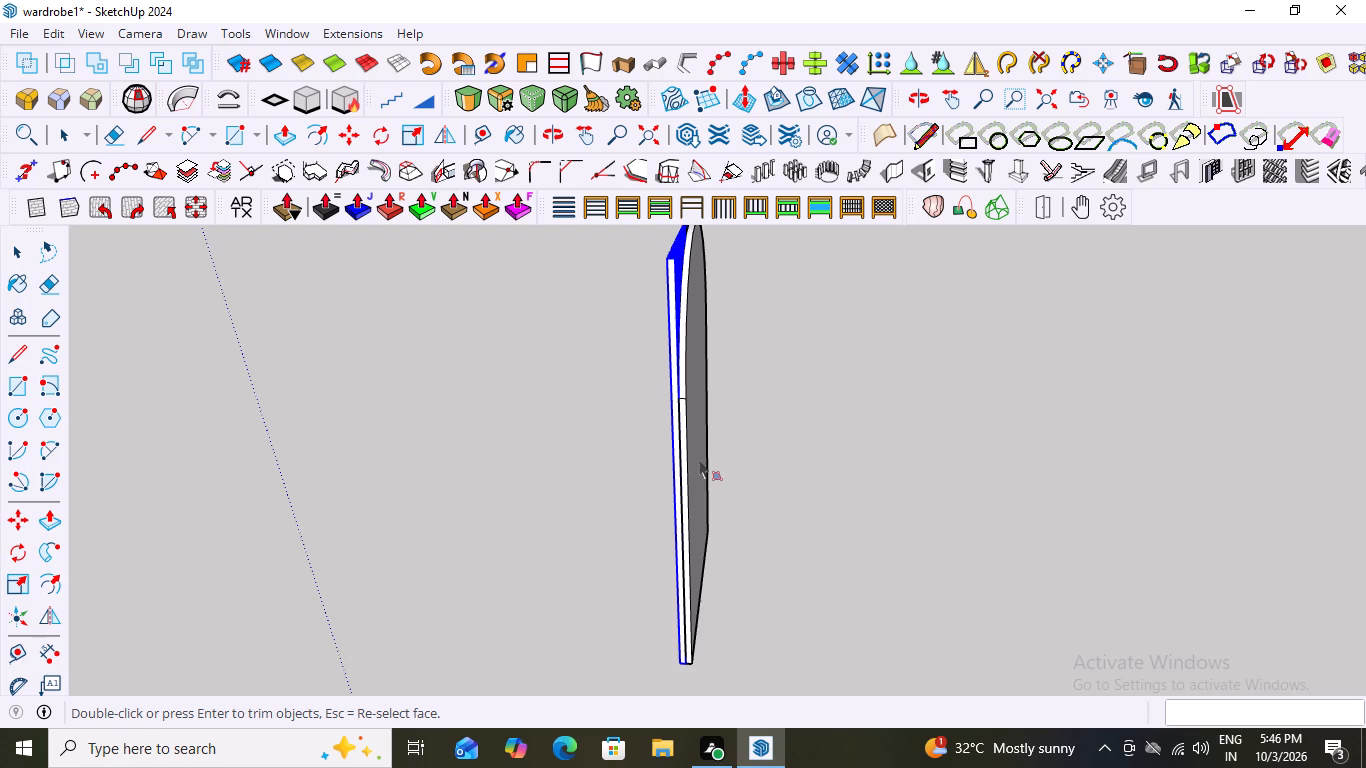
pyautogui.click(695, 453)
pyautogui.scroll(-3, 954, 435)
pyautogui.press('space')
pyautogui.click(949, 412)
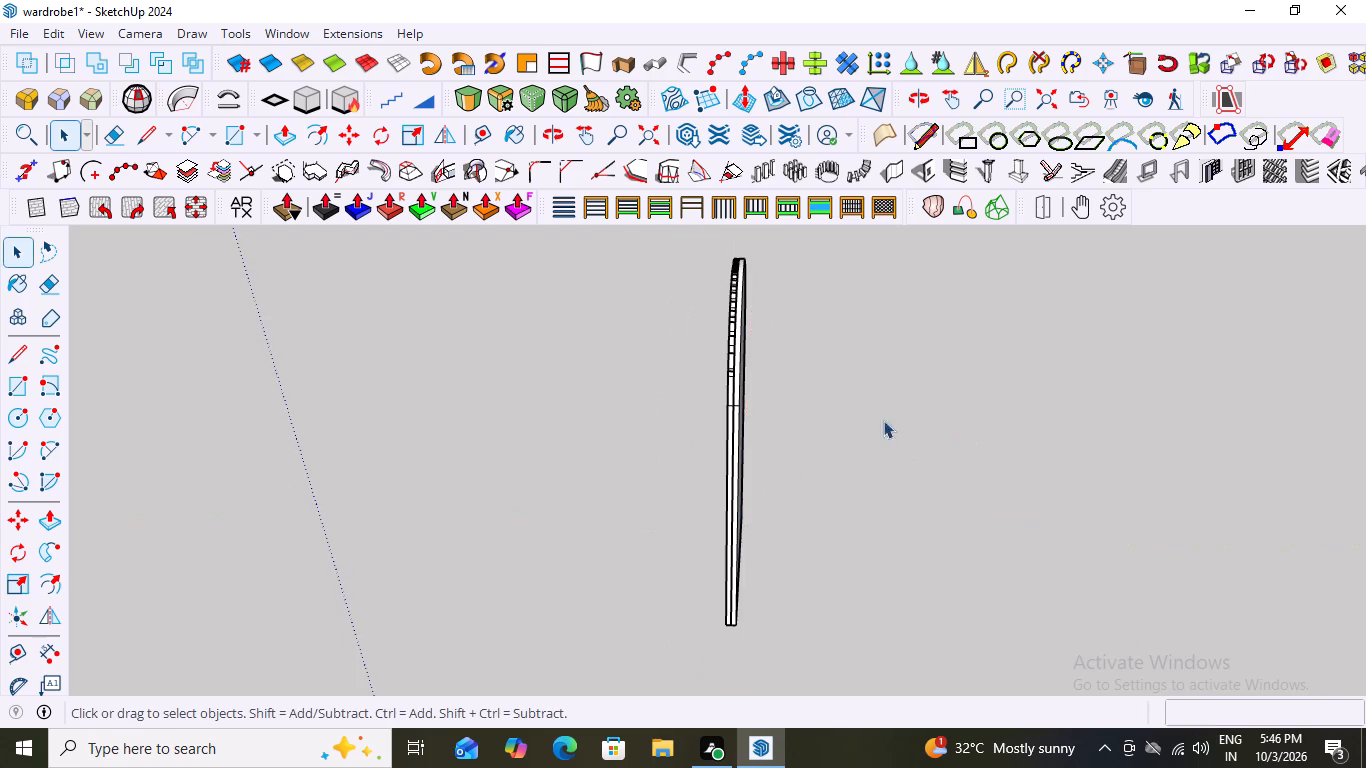
# Examine the trimmed strips along the arched panel's curved top and sides from the front and at an angle.
pyautogui.moveTo(681, 424); pyautogui.dragTo(1155, 388, button='middle')
pyautogui.scroll(-3, 1149, 390)
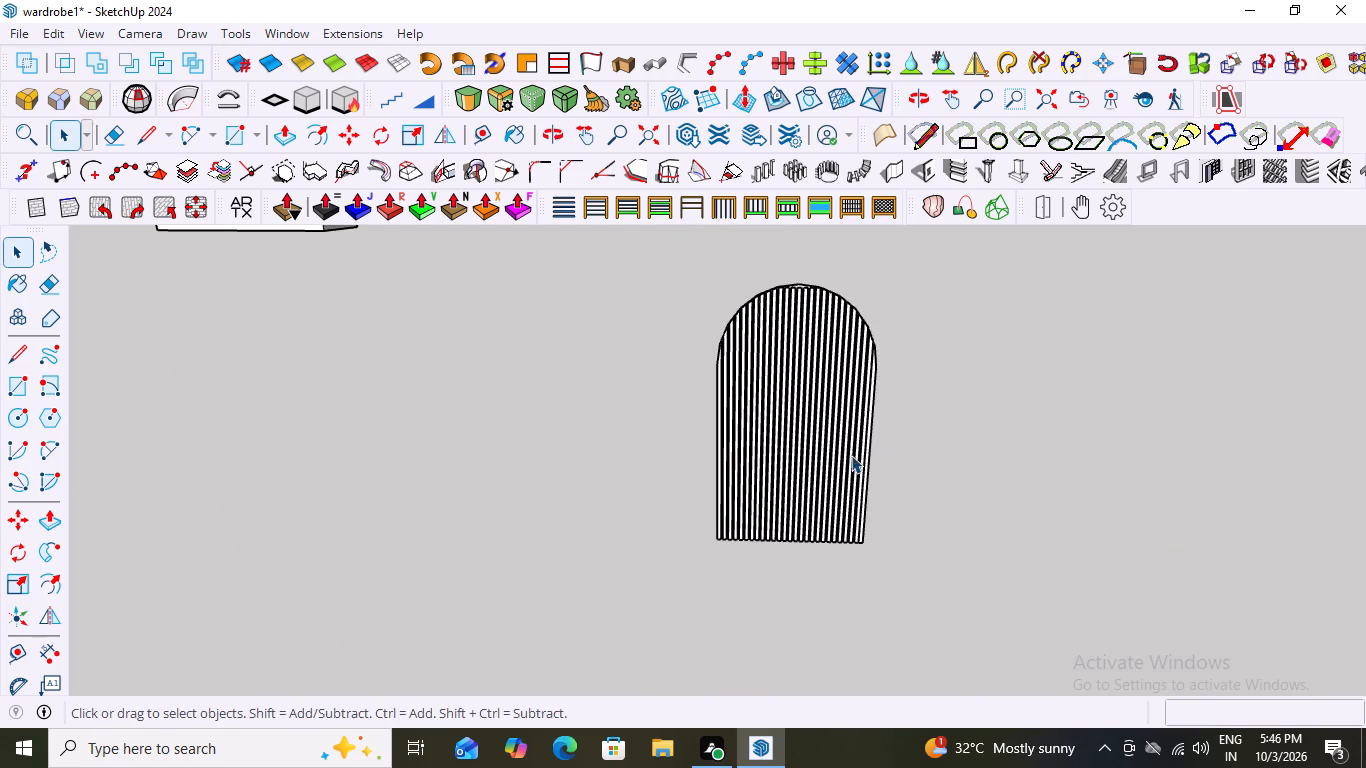
pyautogui.scroll(-5, 843, 460)
pyautogui.scroll(7, 809, 386)
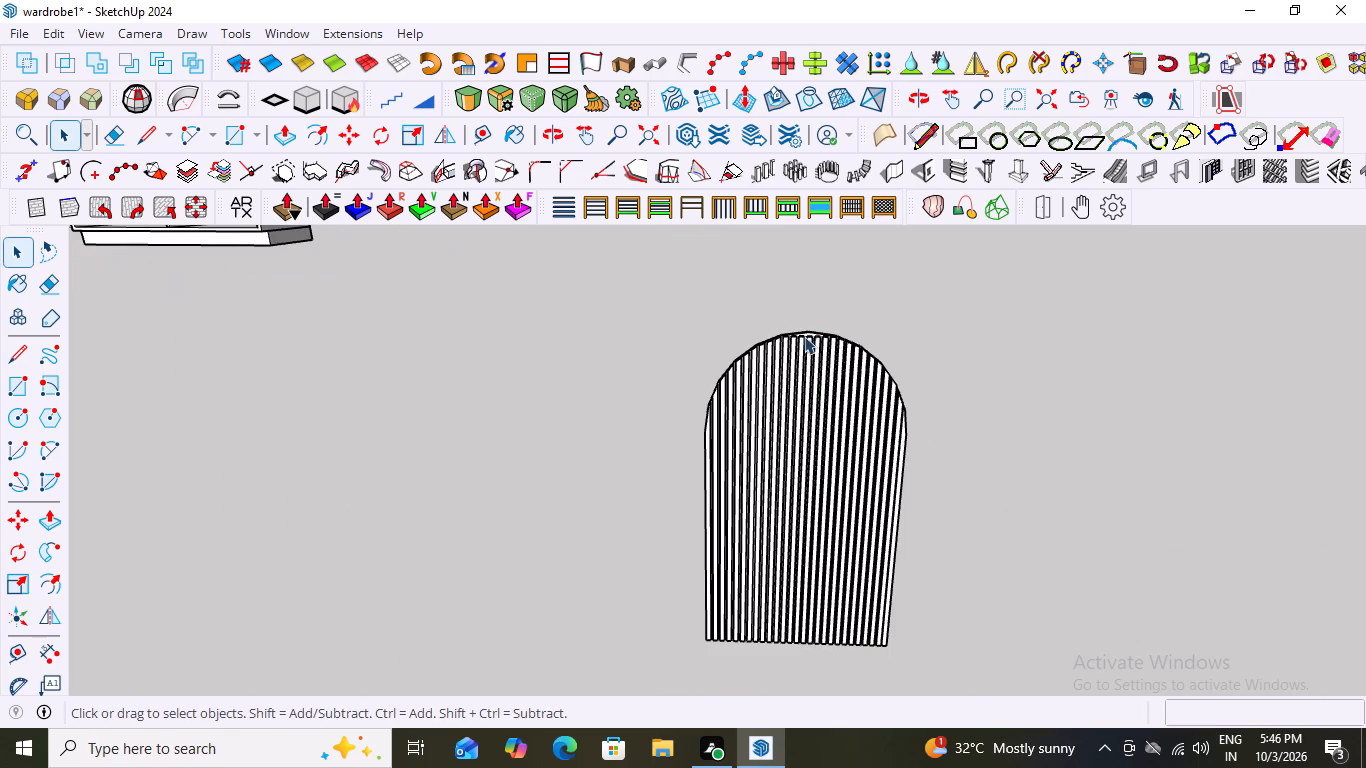
pyautogui.moveTo(804, 336); pyautogui.dragTo(833, 279, button='middle')
pyautogui.scroll(-2, 1025, 398)
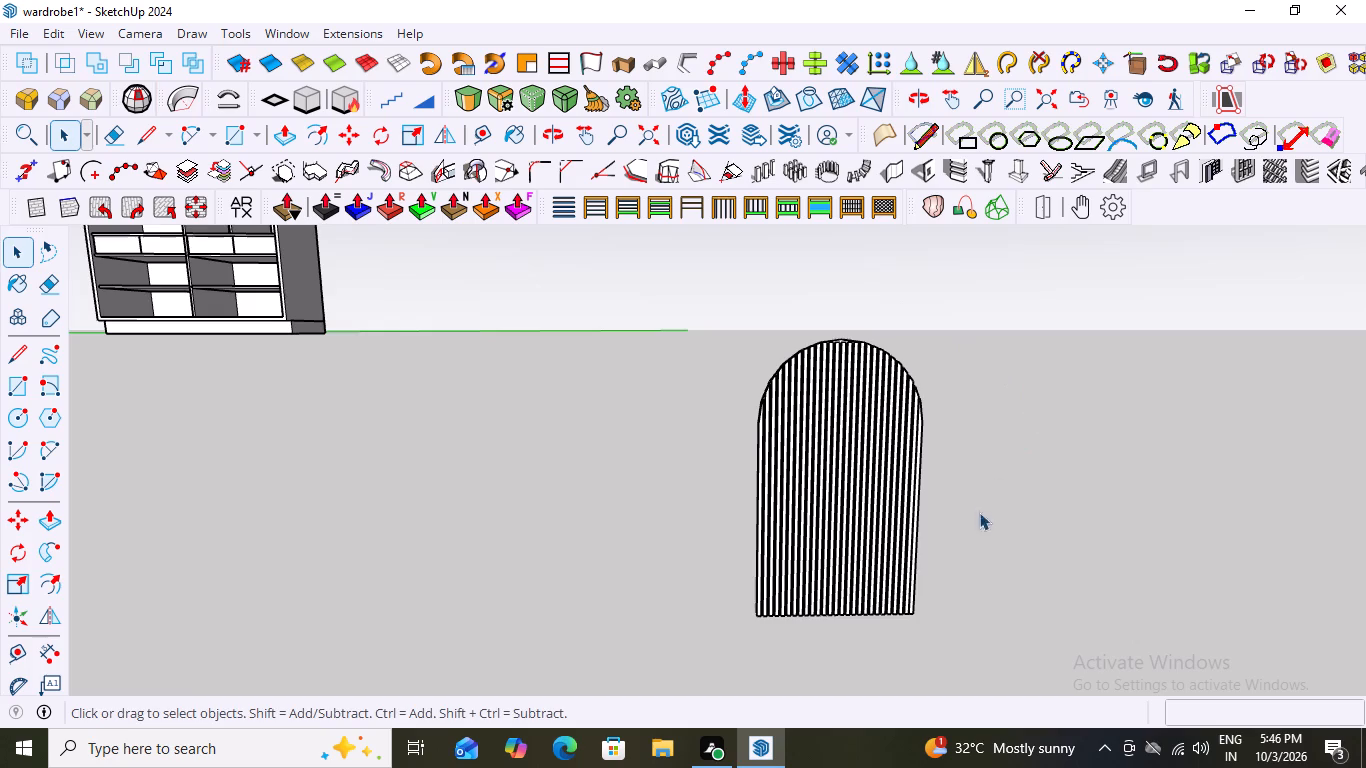
pyautogui.moveTo(979, 512); pyautogui.dragTo(930, 458, button='middle')
pyautogui.scroll(-4, 992, 490)
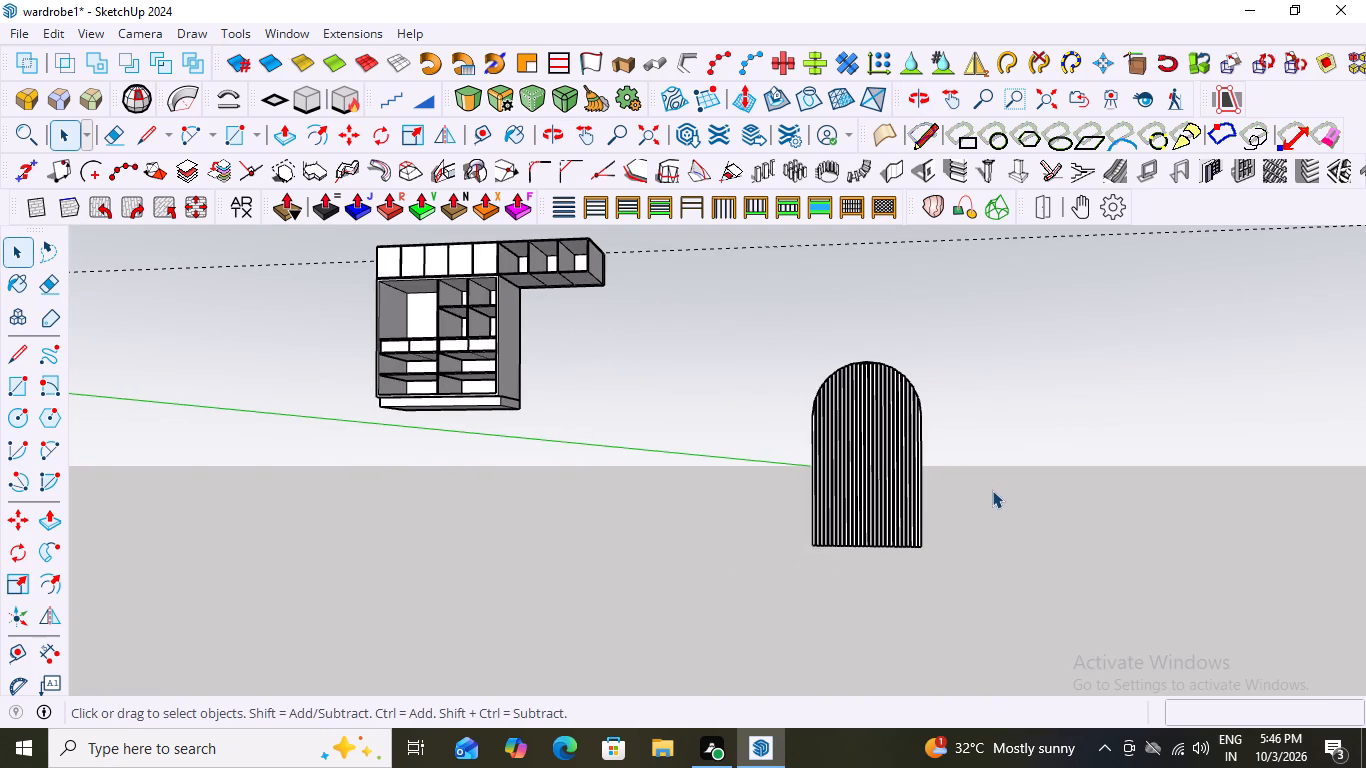
pyautogui.scroll(4, 1026, 479)
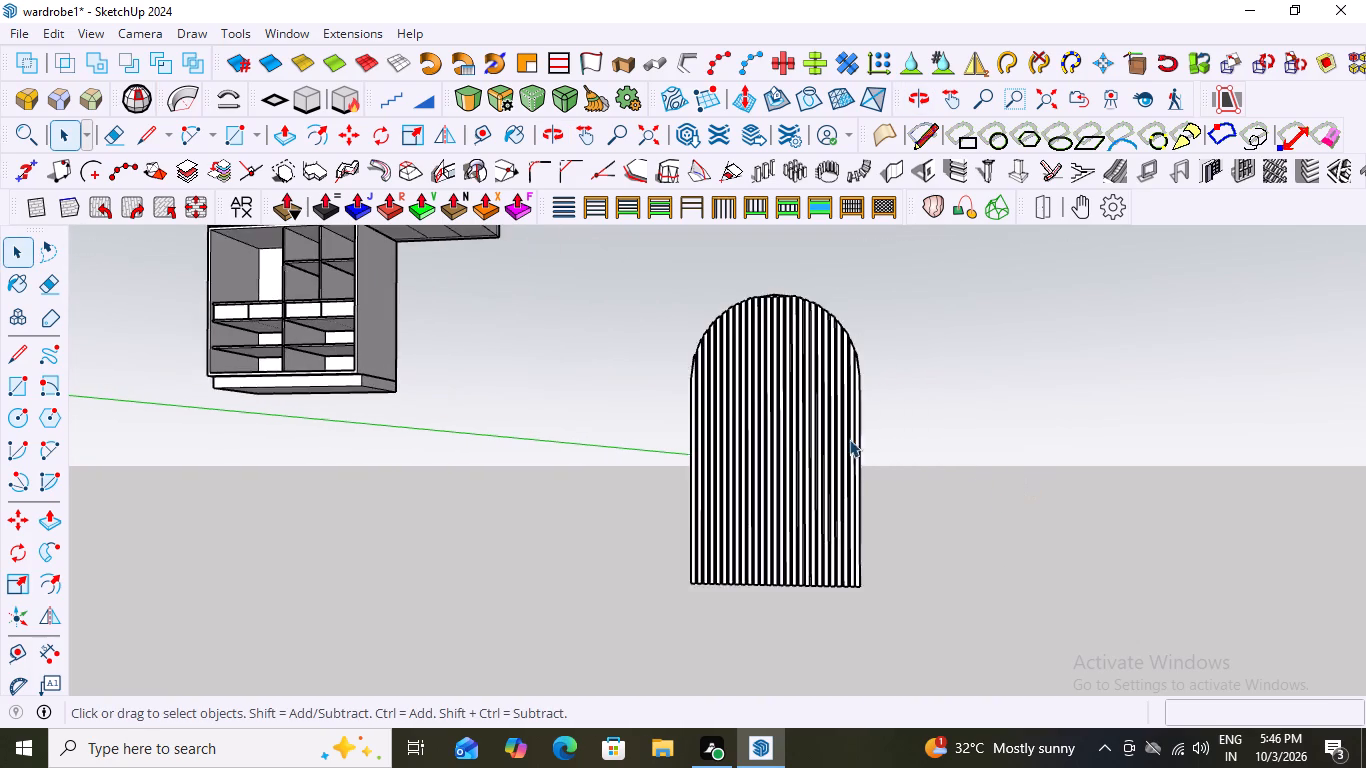
pyautogui.scroll(3, 791, 432)
pyautogui.scroll(-3, 1010, 388)
pyautogui.moveTo(772, 400); pyautogui.dragTo(1000, 454, button='middle')
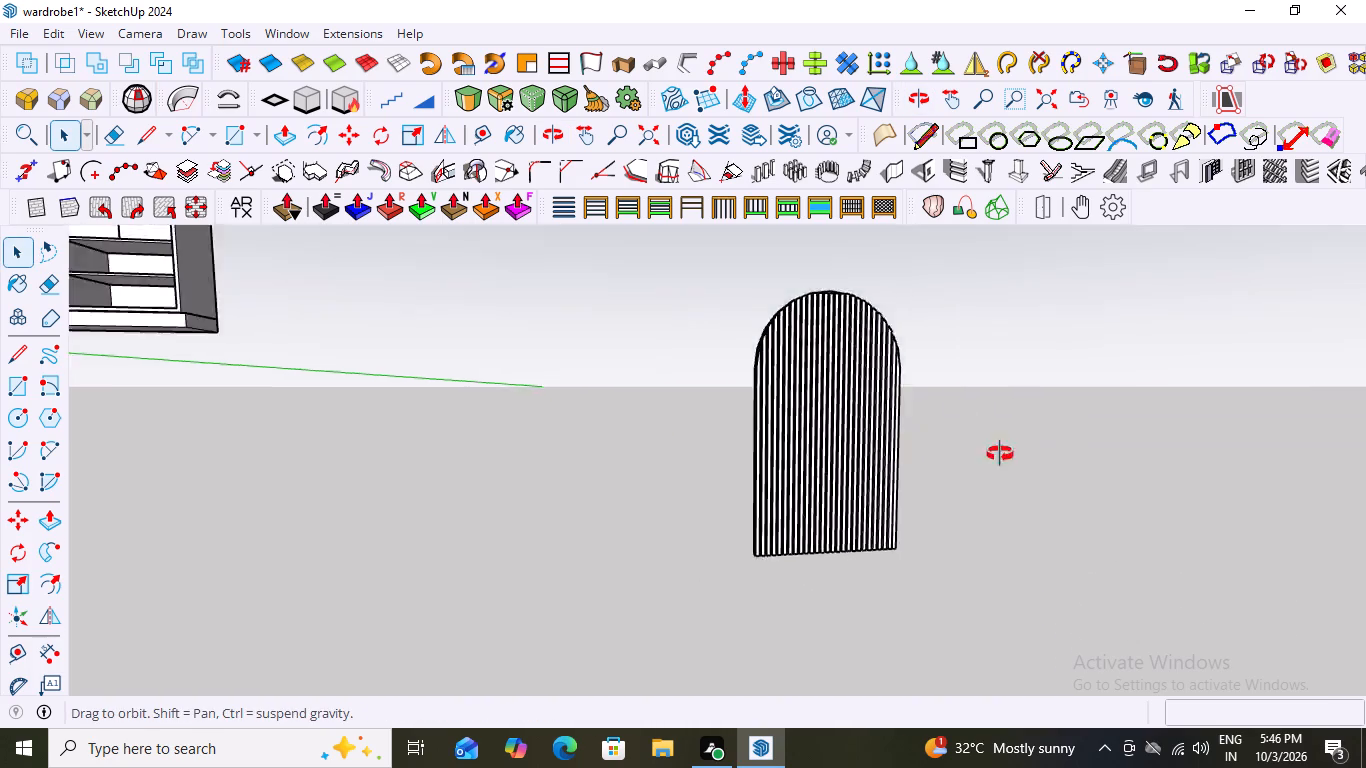
pyautogui.moveTo(1000, 454); pyautogui.dragTo(1129, 456, button='middle')
pyautogui.scroll(4, 612, 321)
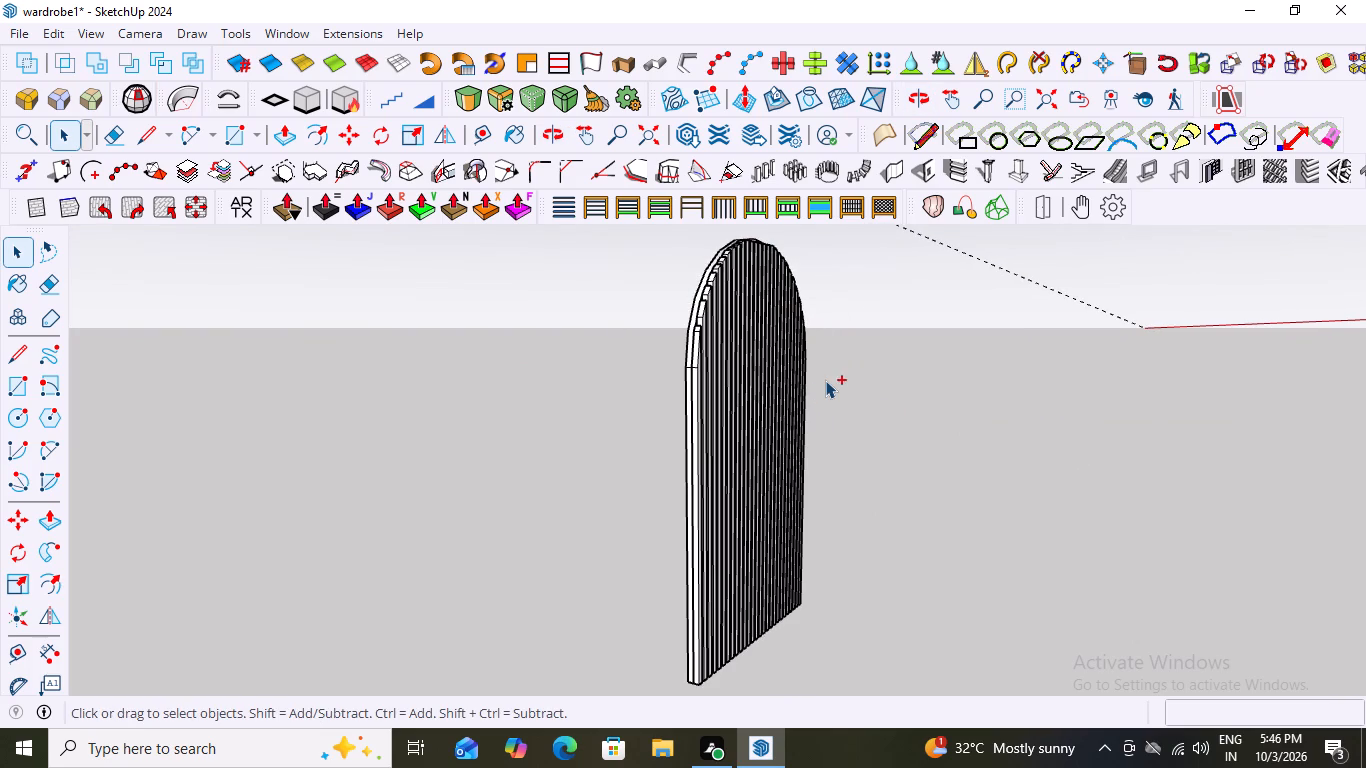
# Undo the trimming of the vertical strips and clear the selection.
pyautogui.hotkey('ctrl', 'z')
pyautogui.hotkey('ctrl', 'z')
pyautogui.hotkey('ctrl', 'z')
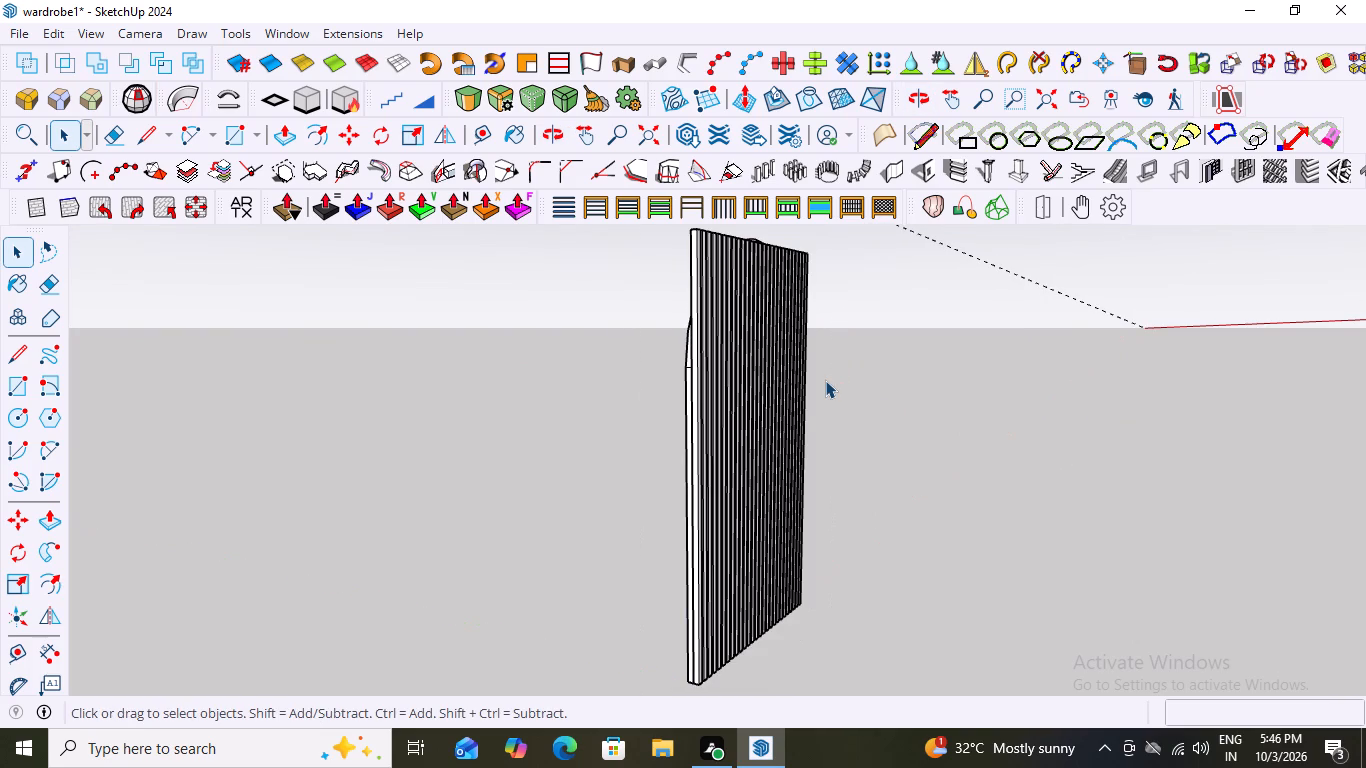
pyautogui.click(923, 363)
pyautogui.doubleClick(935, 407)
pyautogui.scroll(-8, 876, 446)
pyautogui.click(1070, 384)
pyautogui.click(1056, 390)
# Inspect the full-height strips and the arched panel from both sides and in relation to the wardrobe.
pyautogui.scroll(-5, 936, 432)
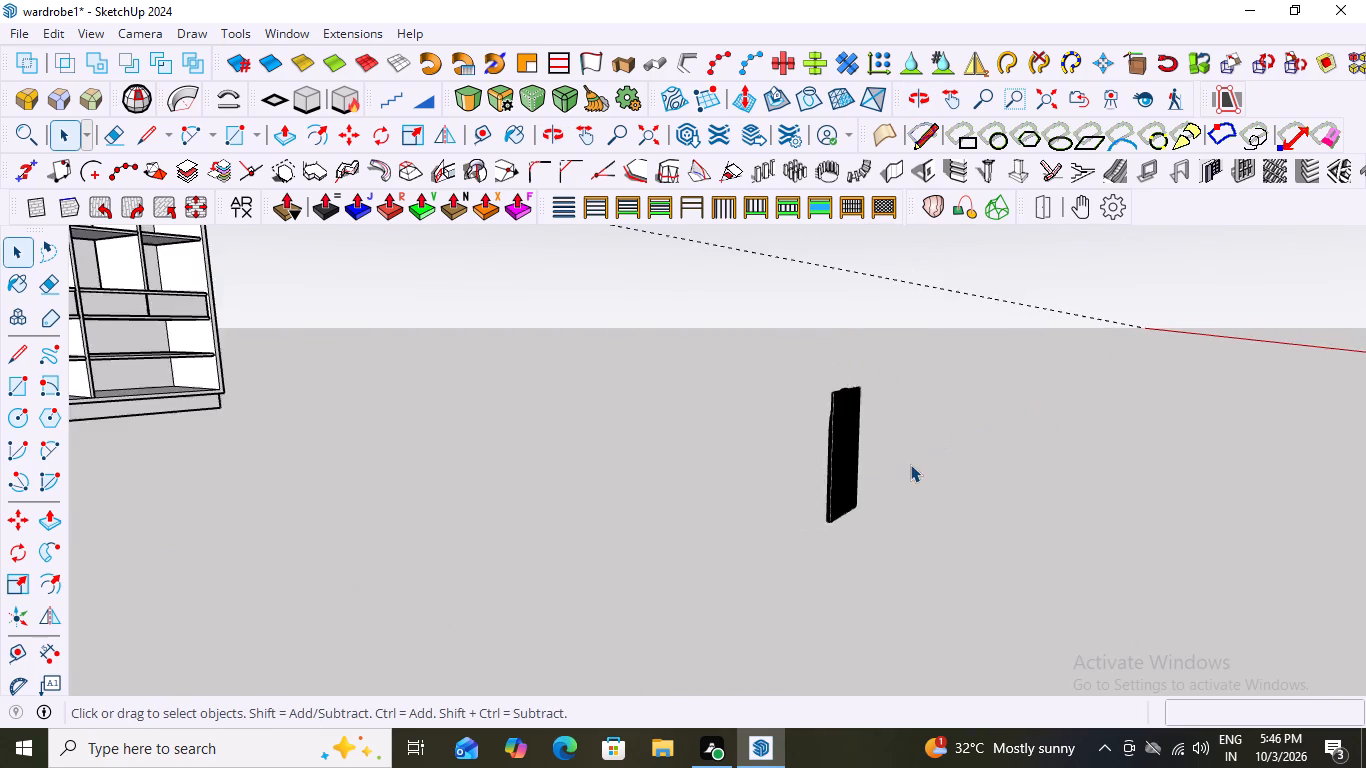
pyautogui.scroll(-12, 910, 464)
pyautogui.scroll(12, 806, 543)
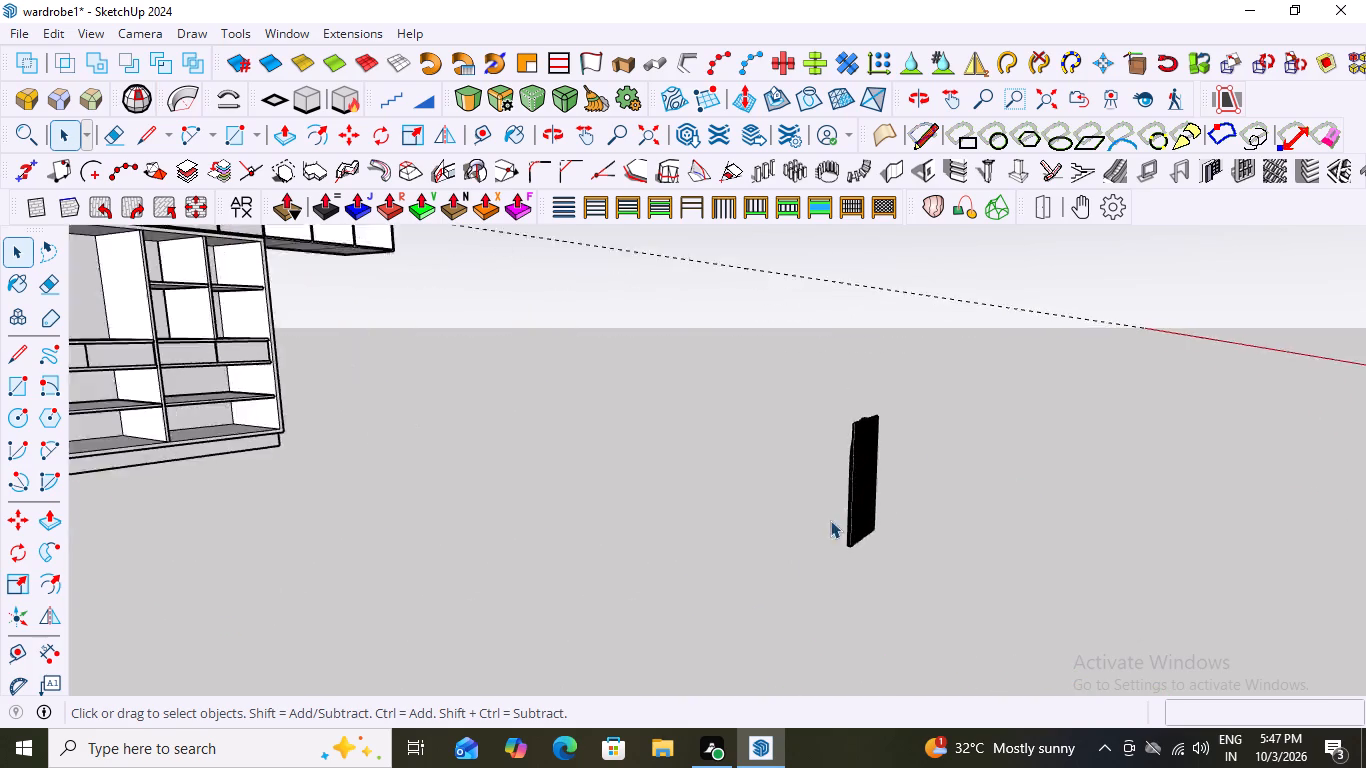
pyautogui.scroll(2, 830, 520)
pyautogui.moveTo(860, 497); pyautogui.dragTo(1064, 486, button='middle')
pyautogui.scroll(13, 754, 444)
pyautogui.scroll(3, 852, 449)
pyautogui.scroll(-7, 873, 430)
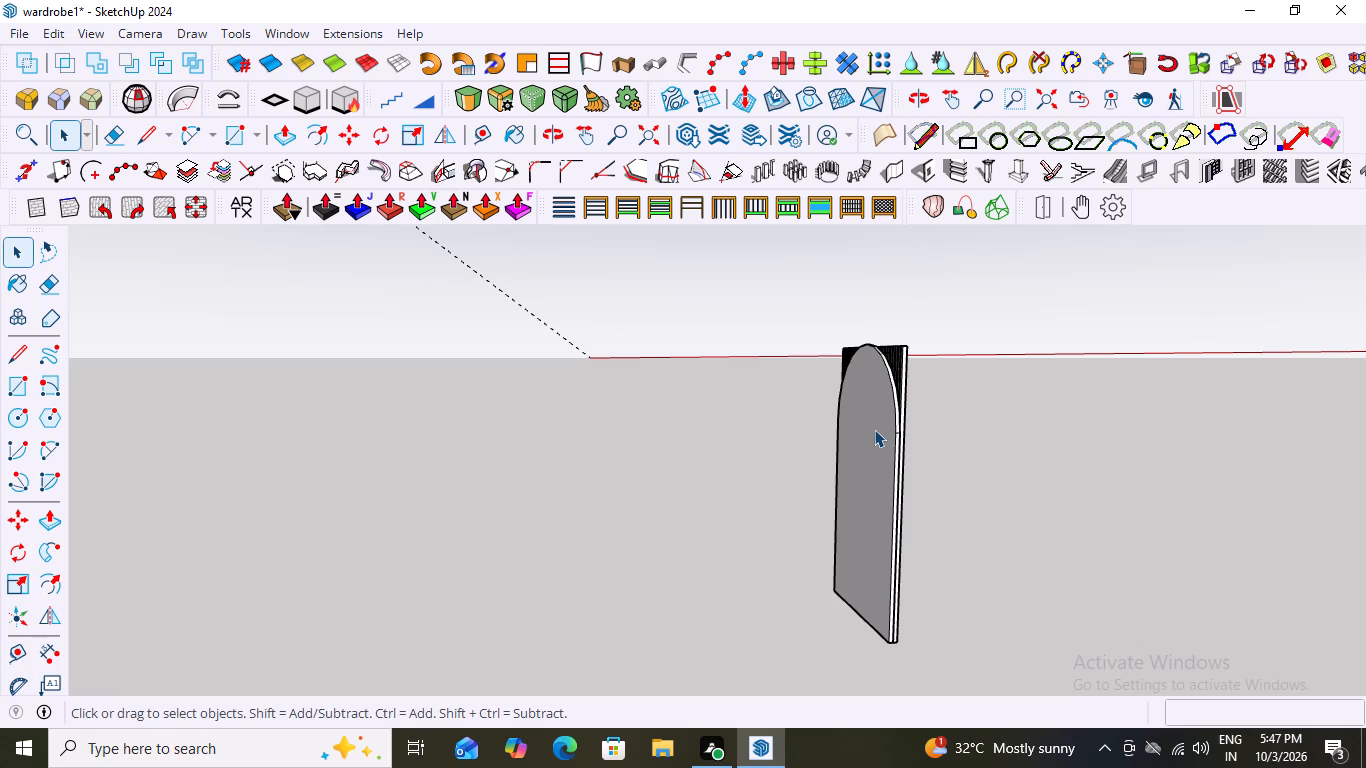
pyautogui.scroll(-4, 863, 415)
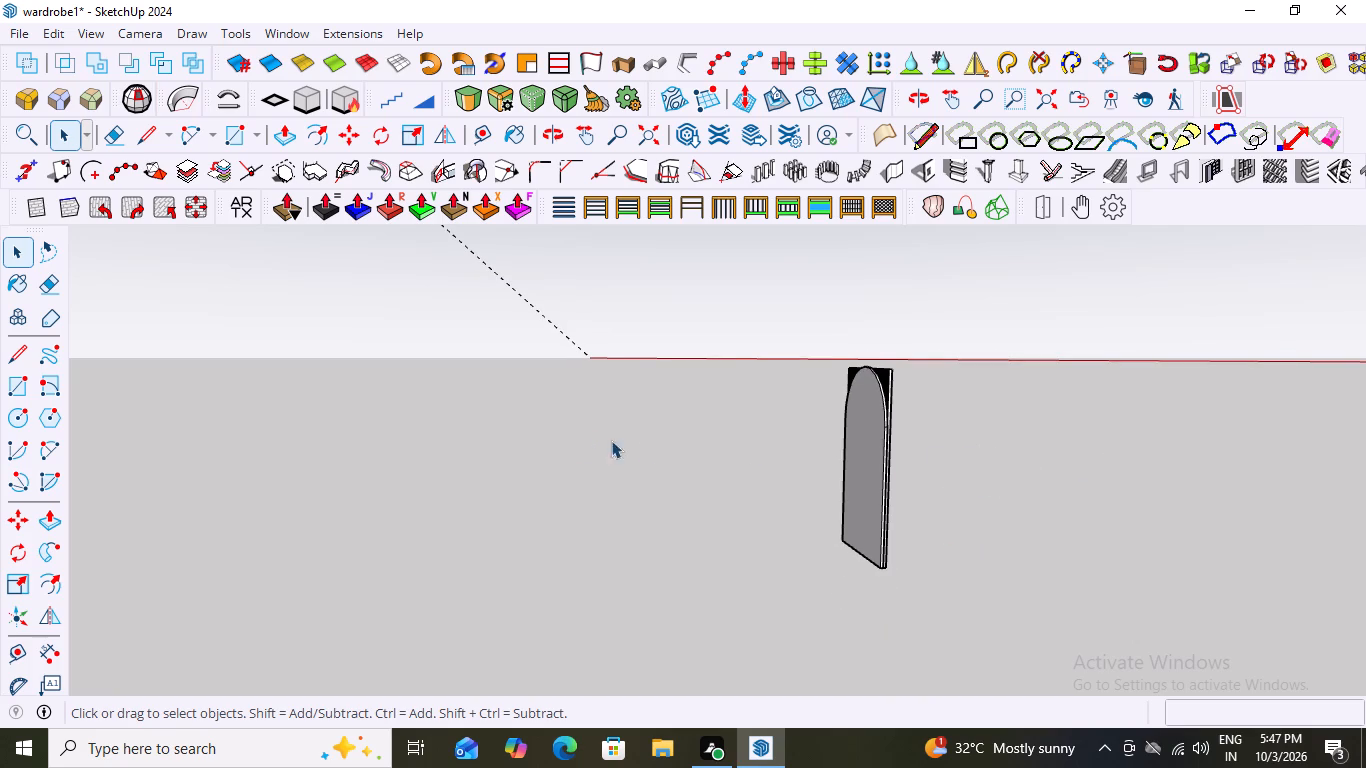
pyautogui.scroll(-2, 656, 445)
pyautogui.moveTo(904, 453); pyautogui.dragTo(618, 448, button='middle')
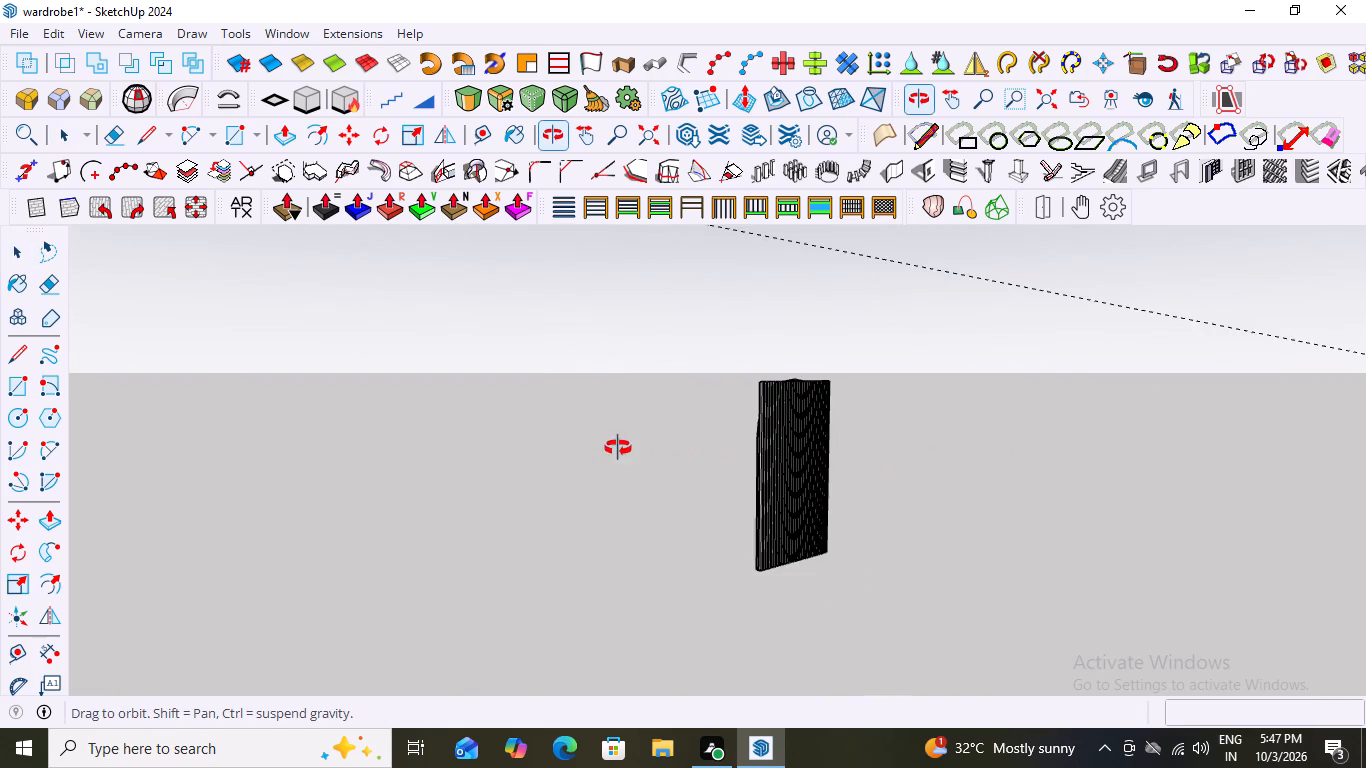
pyautogui.moveTo(618, 448); pyautogui.dragTo(472, 445, button='middle')
pyautogui.scroll(-8, 472, 445)
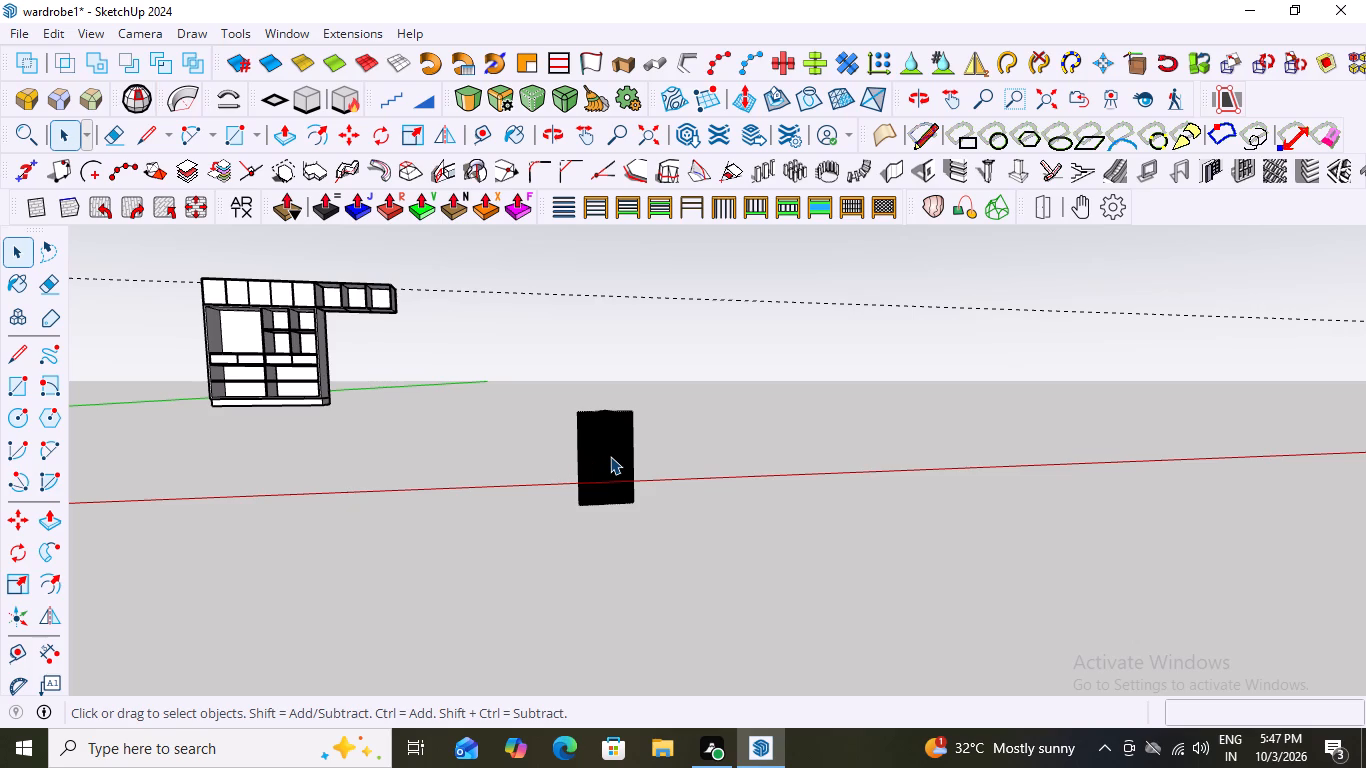
# Inspect the full-height strips against the arched panel from the front, back and edge, and their placement near the wardrobe.
pyautogui.scroll(9, 580, 461)
pyautogui.scroll(-4, 592, 453)
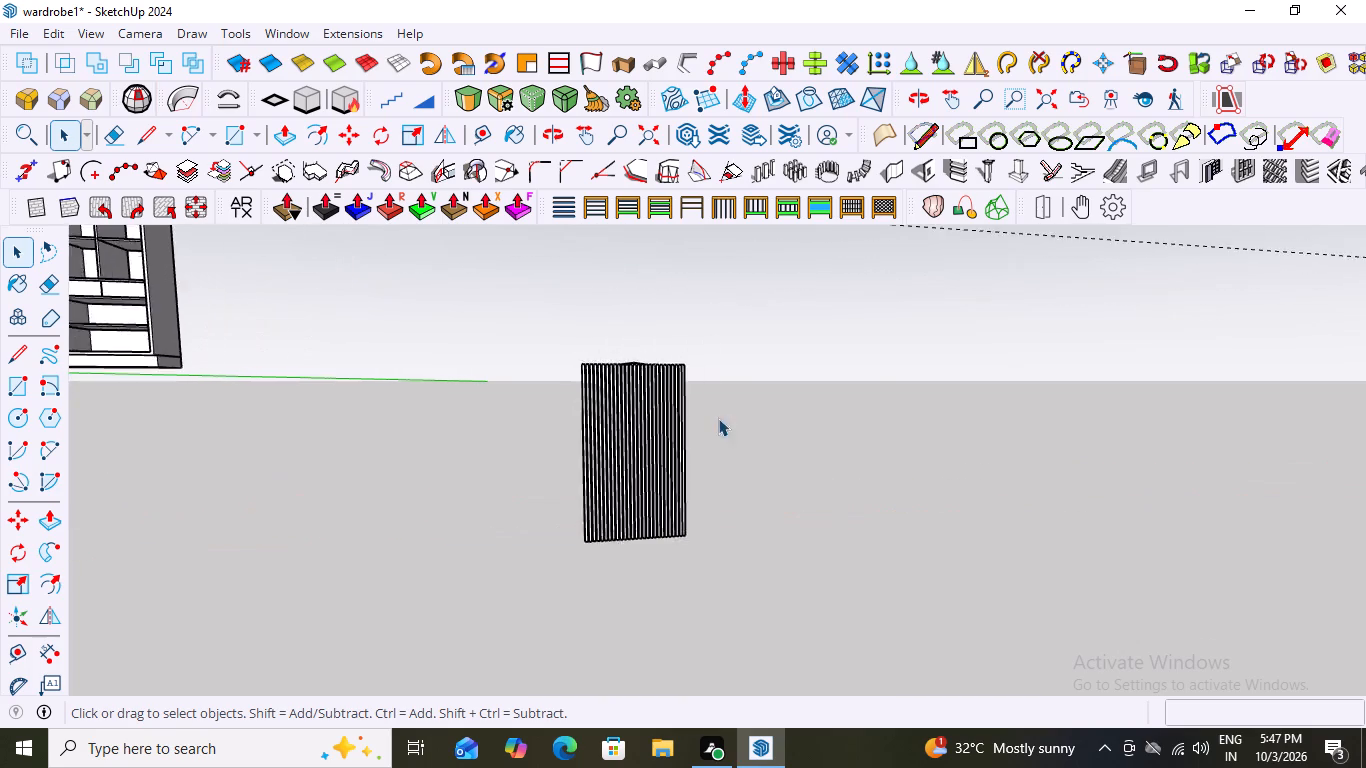
pyautogui.scroll(-12, 718, 418)
pyautogui.middleClick(875, 378)
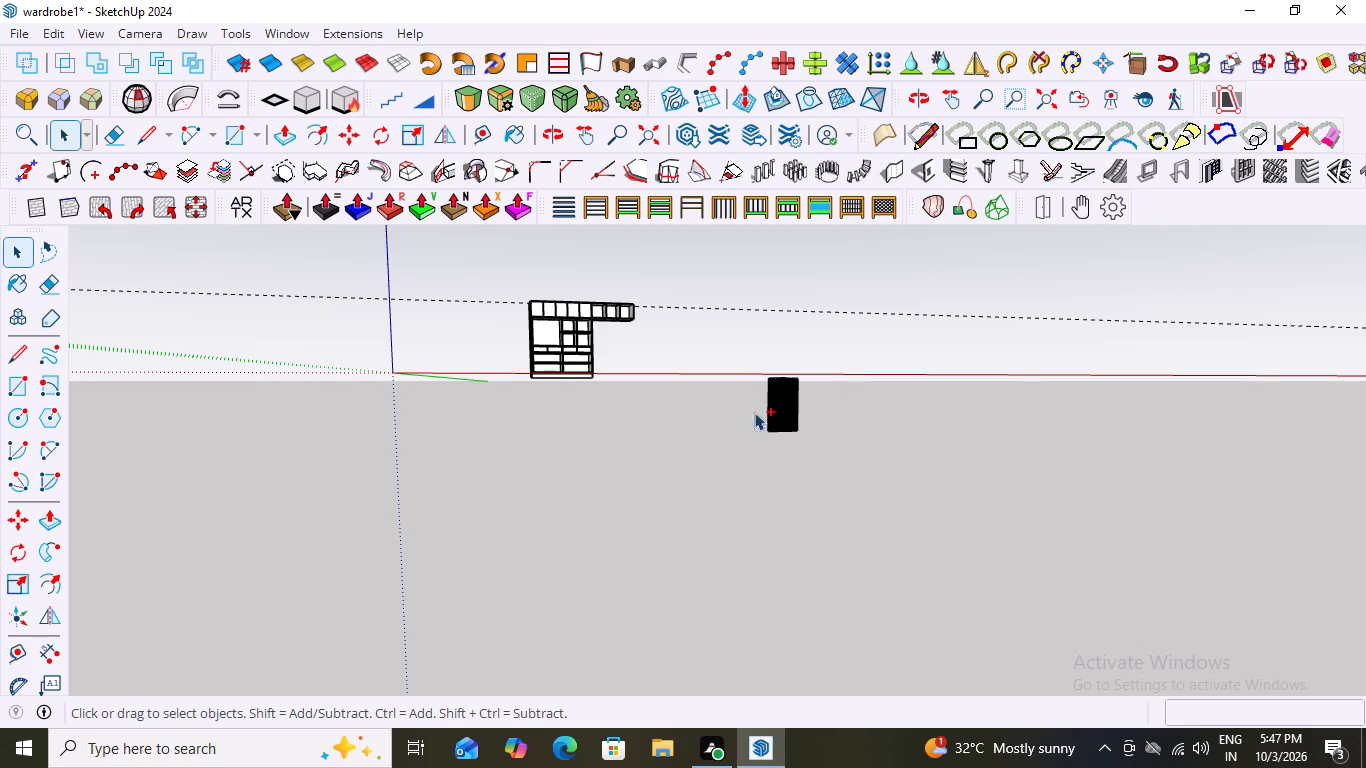
pyautogui.scroll(9, 752, 416)
pyautogui.moveTo(668, 455); pyautogui.dragTo(683, 461, button='middle')
pyautogui.moveTo(965, 556); pyautogui.dragTo(1011, 518, button='middle')
pyautogui.moveTo(746, 411); pyautogui.dragTo(752, 416, button='middle')
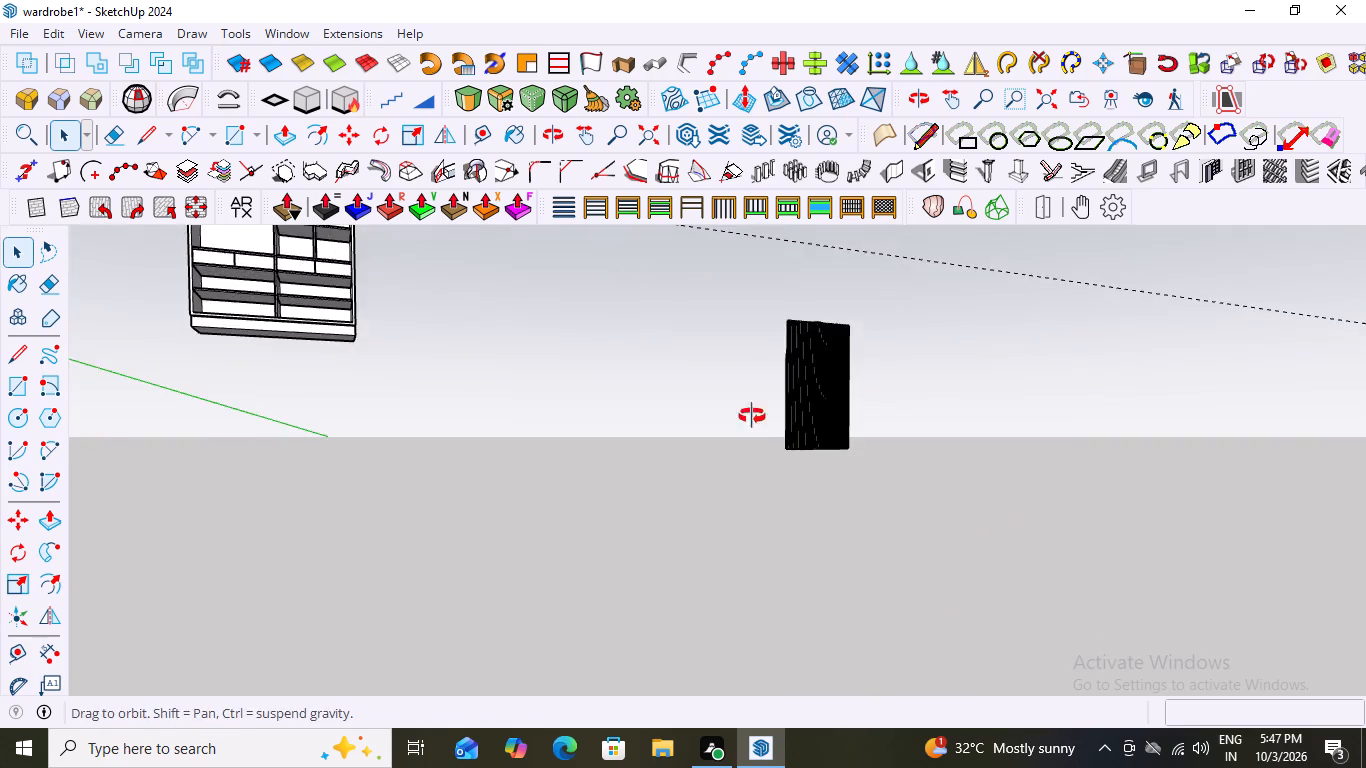
pyautogui.moveTo(752, 416); pyautogui.dragTo(1021, 503, button='middle')
pyautogui.scroll(8, 747, 341)
pyautogui.moveTo(807, 366); pyautogui.dragTo(1034, 358, button='middle')
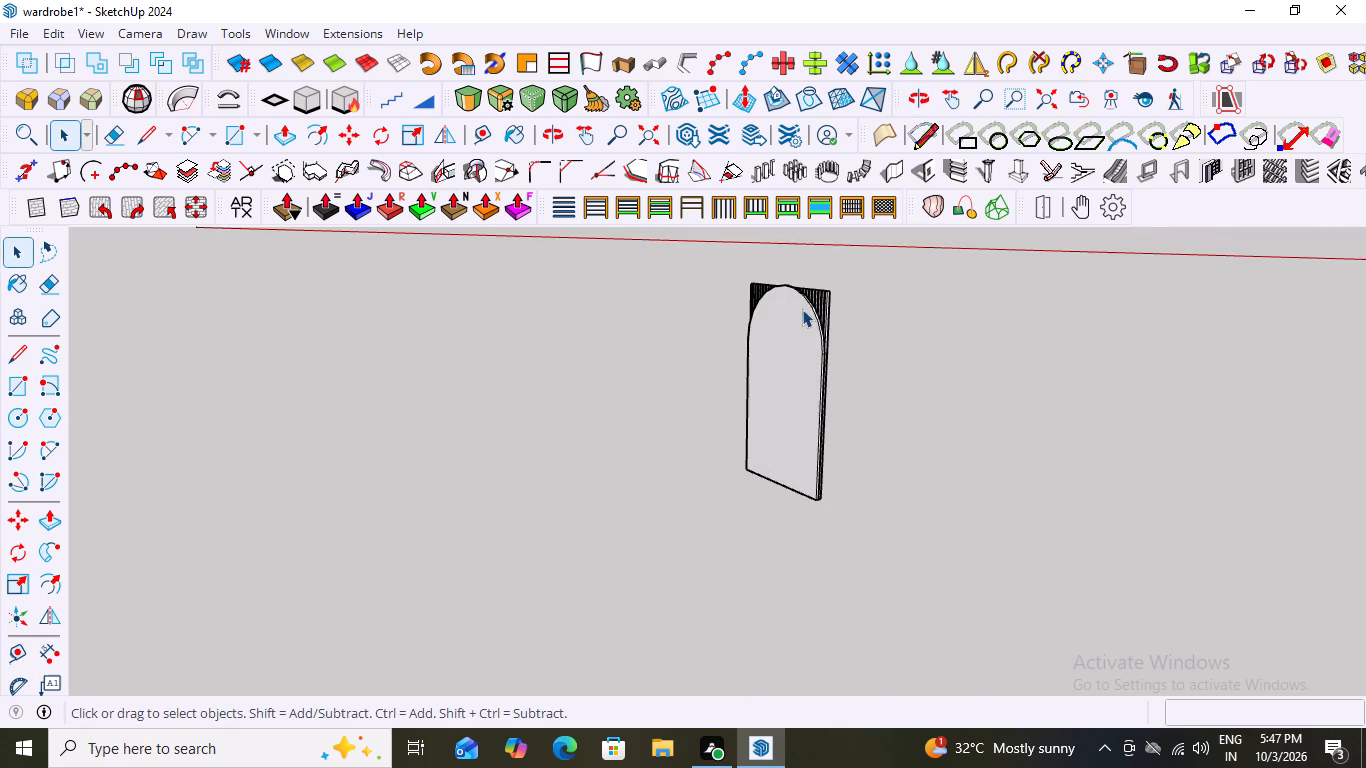
pyautogui.scroll(4, 802, 306)
pyautogui.scroll(3, 803, 398)
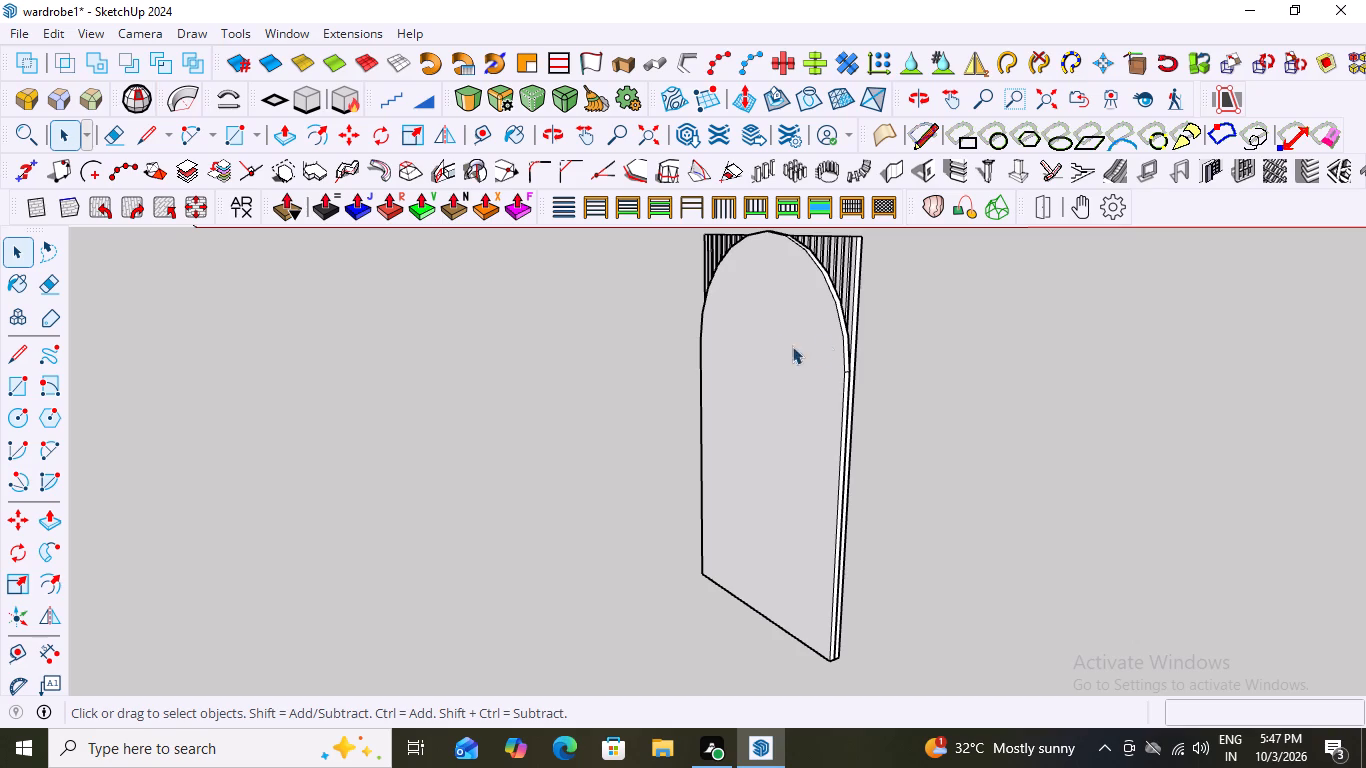
pyautogui.scroll(-4, 746, 403)
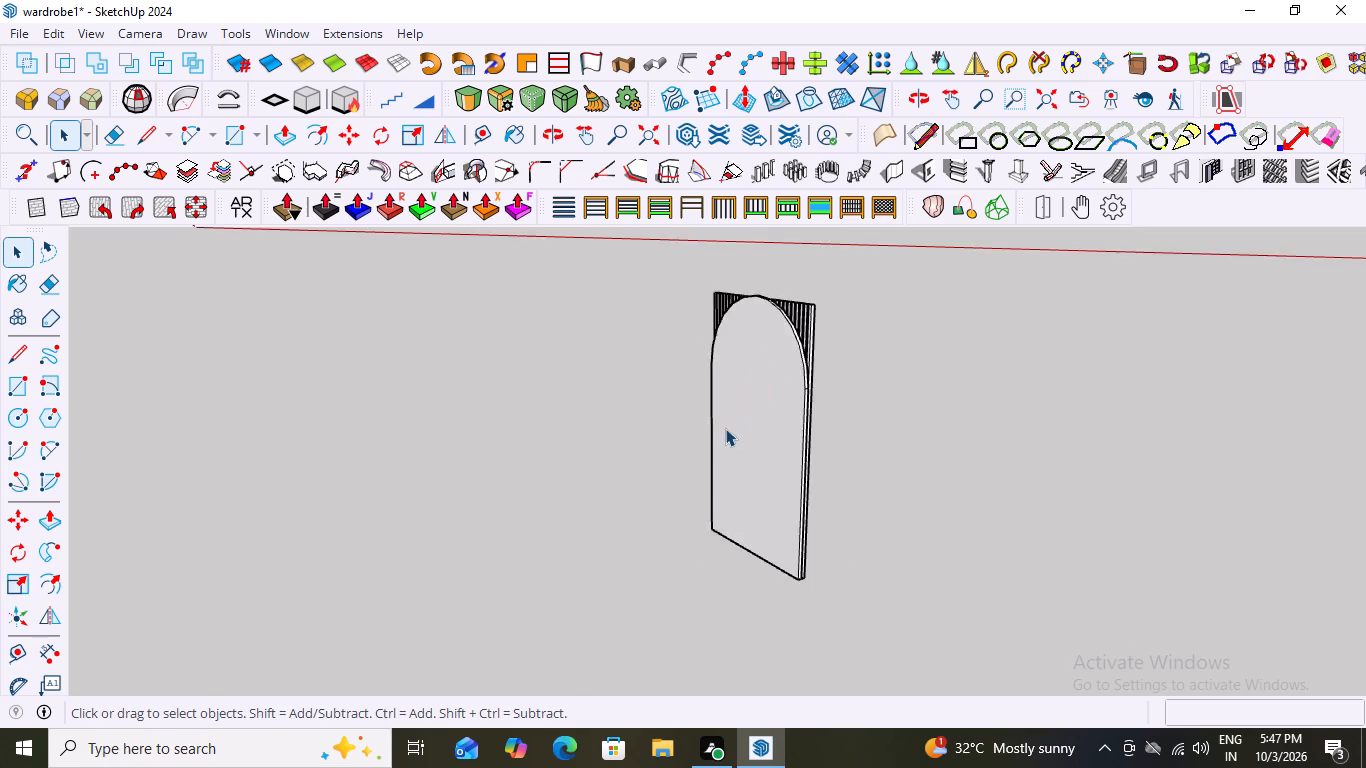
pyautogui.scroll(-1, 725, 428)
pyautogui.scroll(1, 777, 370)
pyautogui.middleClick(846, 374)
pyautogui.moveTo(846, 374); pyautogui.dragTo(653, 380, button='middle')
pyautogui.scroll(-6, 841, 375)
pyautogui.moveTo(805, 387); pyautogui.dragTo(555, 424, button='middle')
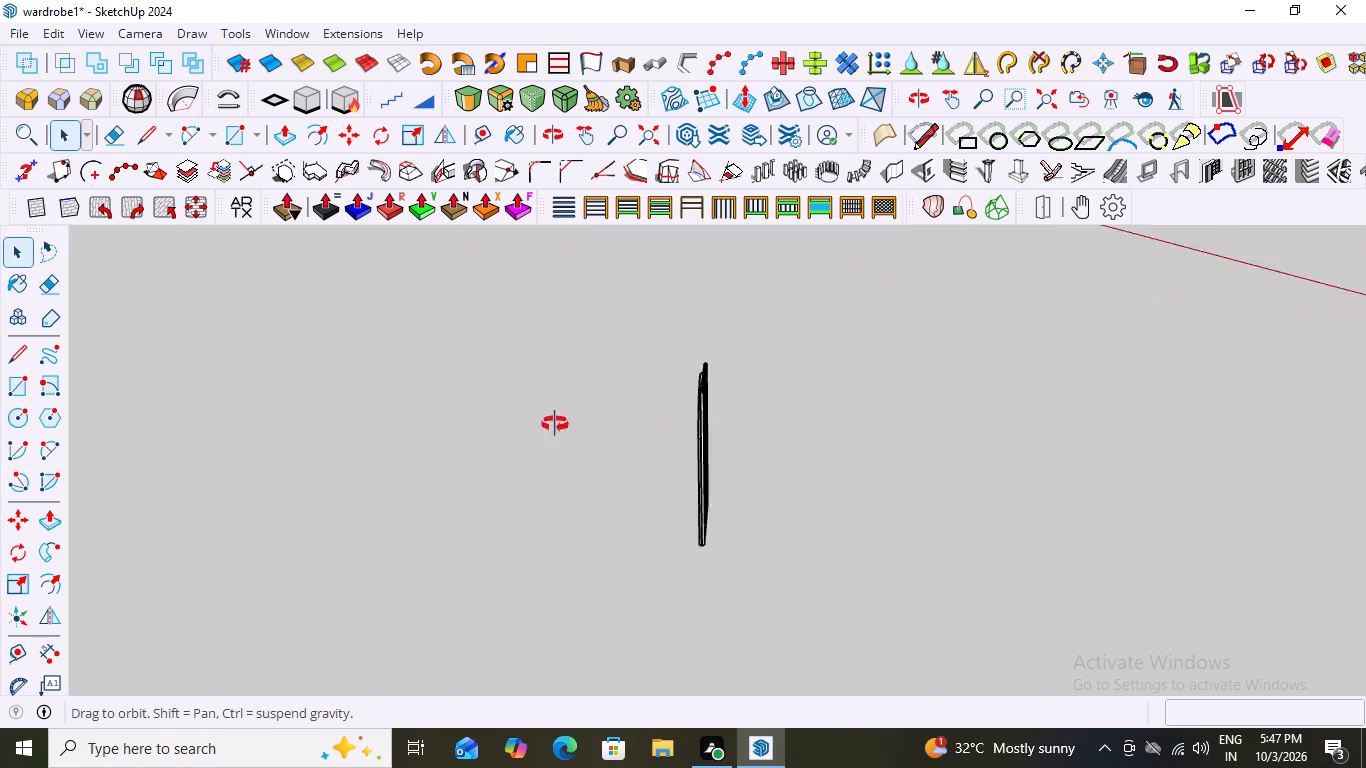
pyautogui.moveTo(555, 424); pyautogui.dragTo(318, 333, button='middle')
pyautogui.scroll(8, 810, 583)
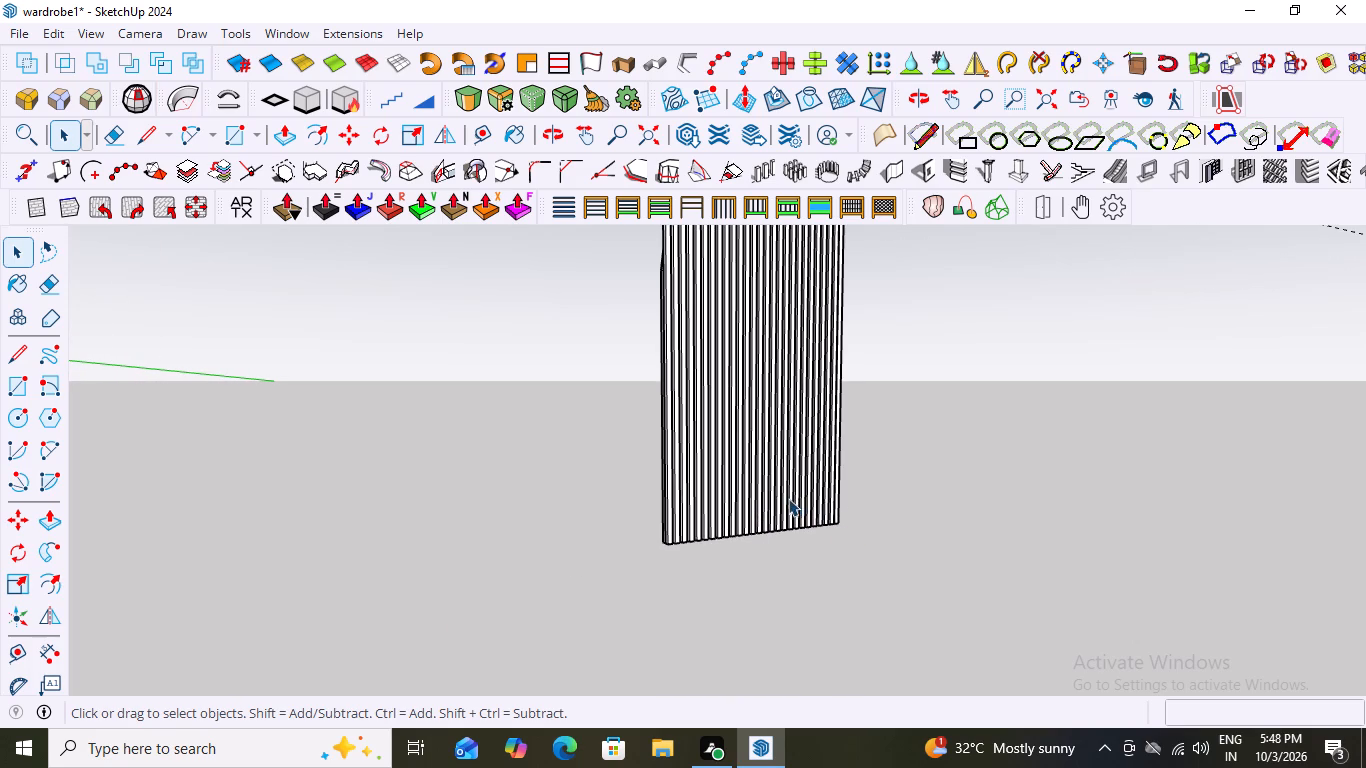
pyautogui.scroll(-10, 803, 479)
pyautogui.moveTo(797, 440); pyautogui.dragTo(581, 507, button='middle')
pyautogui.scroll(3, 676, 484)
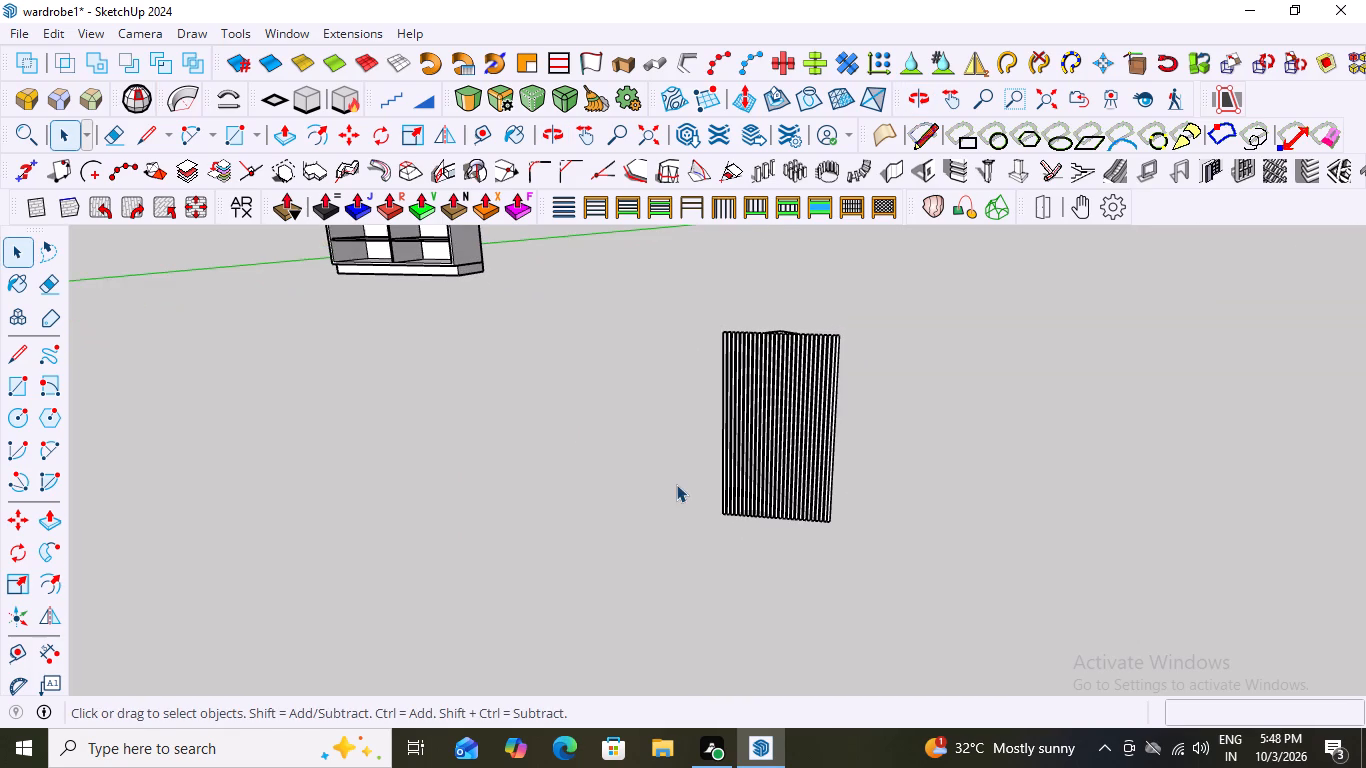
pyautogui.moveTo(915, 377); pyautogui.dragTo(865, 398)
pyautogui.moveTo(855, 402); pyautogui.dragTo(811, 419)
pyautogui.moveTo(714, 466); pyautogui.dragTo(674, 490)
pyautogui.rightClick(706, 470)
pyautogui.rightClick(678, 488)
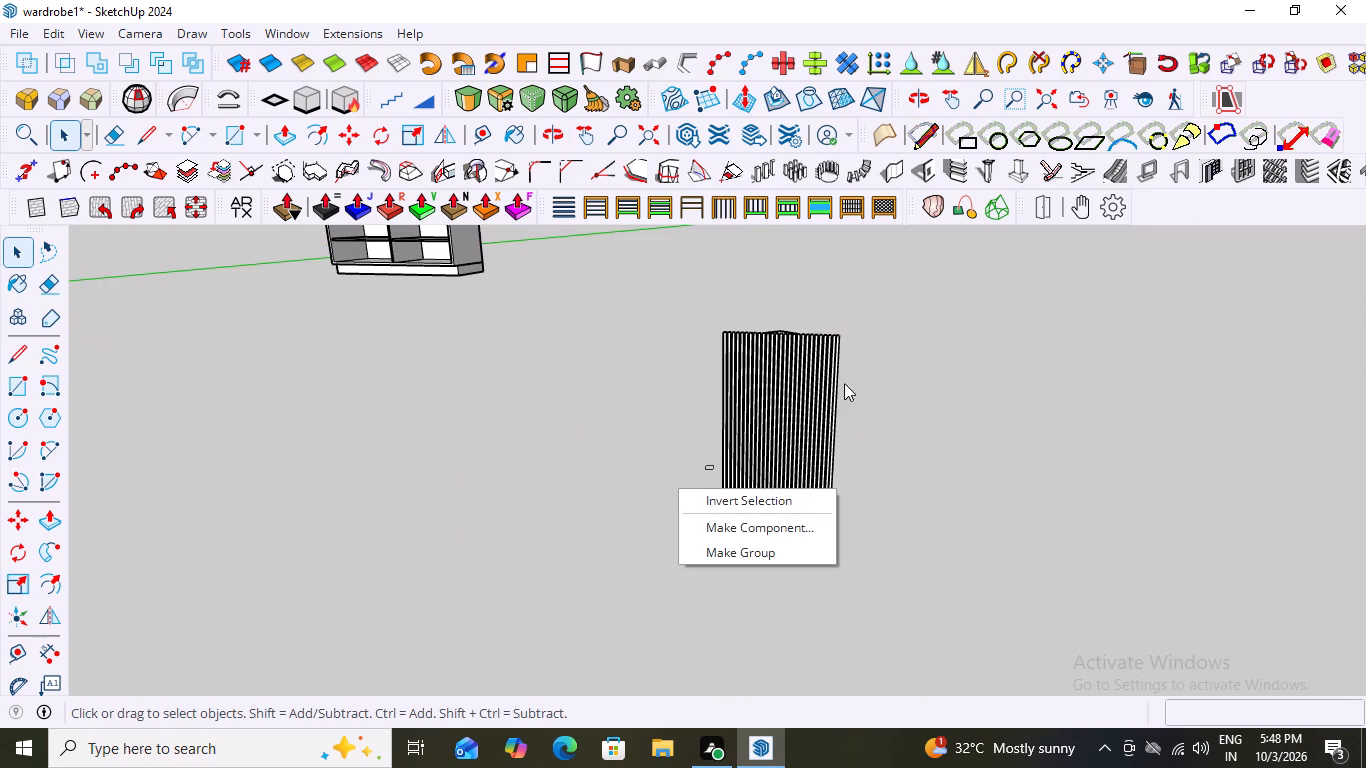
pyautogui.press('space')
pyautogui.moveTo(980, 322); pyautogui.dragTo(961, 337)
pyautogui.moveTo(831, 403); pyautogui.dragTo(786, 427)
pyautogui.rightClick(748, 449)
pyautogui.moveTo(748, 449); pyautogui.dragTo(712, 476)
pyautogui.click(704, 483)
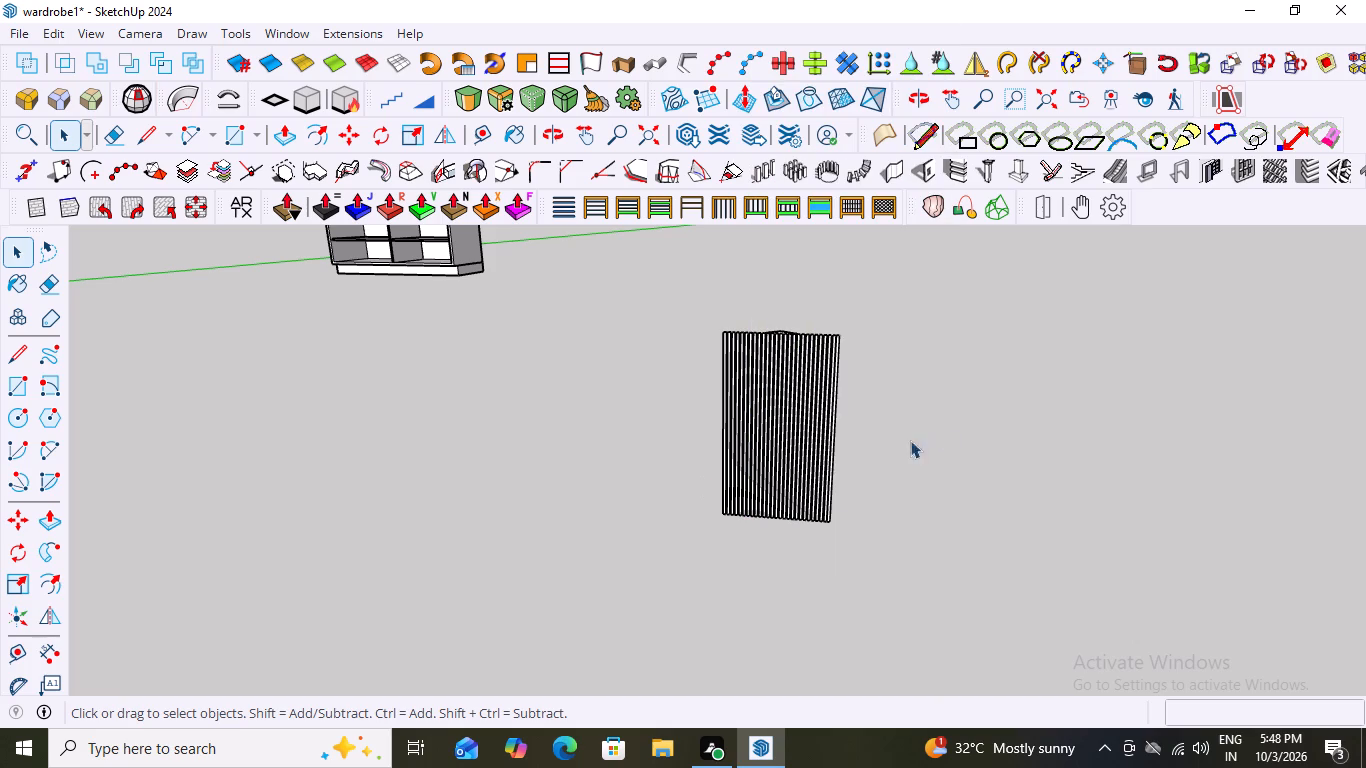
# Undo the vertical strip copies and the first strip's extrusion, back to its small flat base profile beside the arched panel.
pyautogui.hotkey('ctrl', 'z')
pyautogui.hotkey('ctrl', 'z')
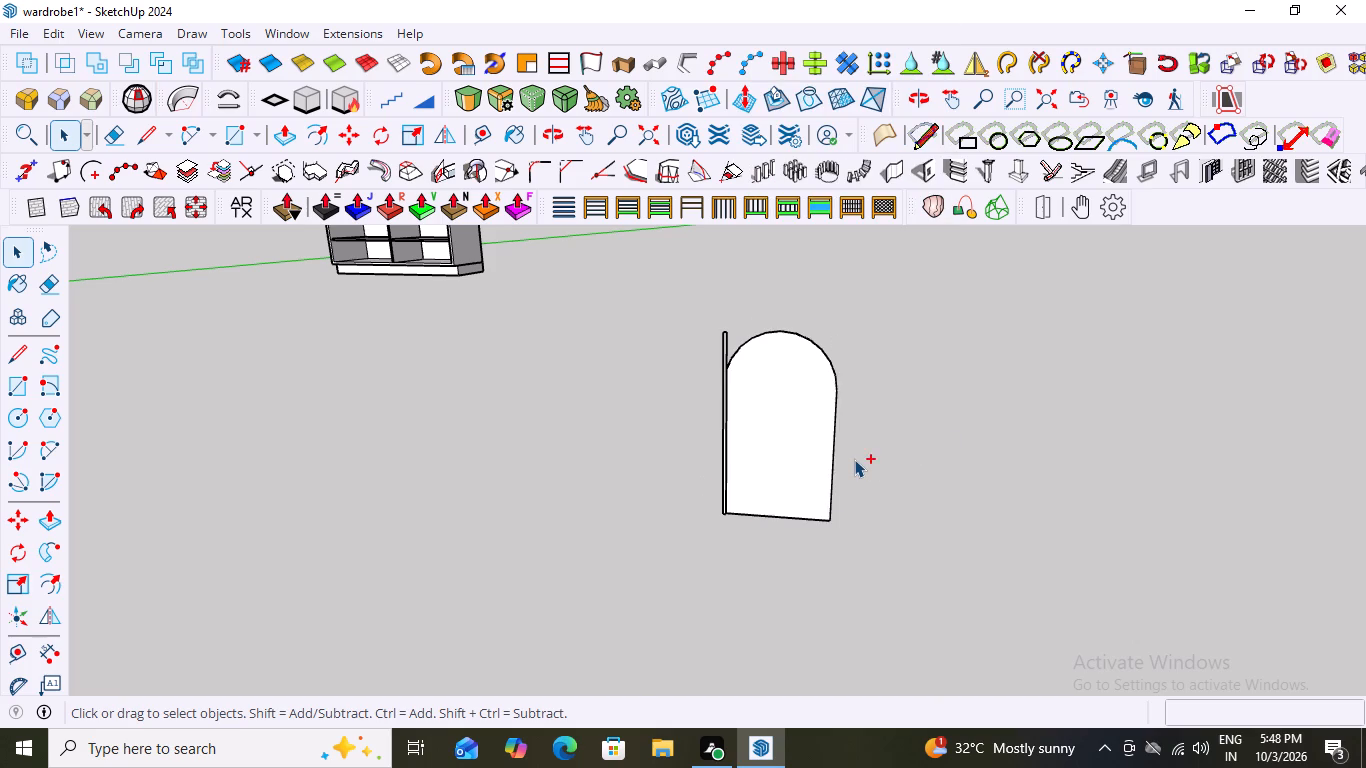
pyautogui.hotkey('ctrl', 'z')
pyautogui.hotkey('ctrl', 'z')
pyautogui.click(883, 424)
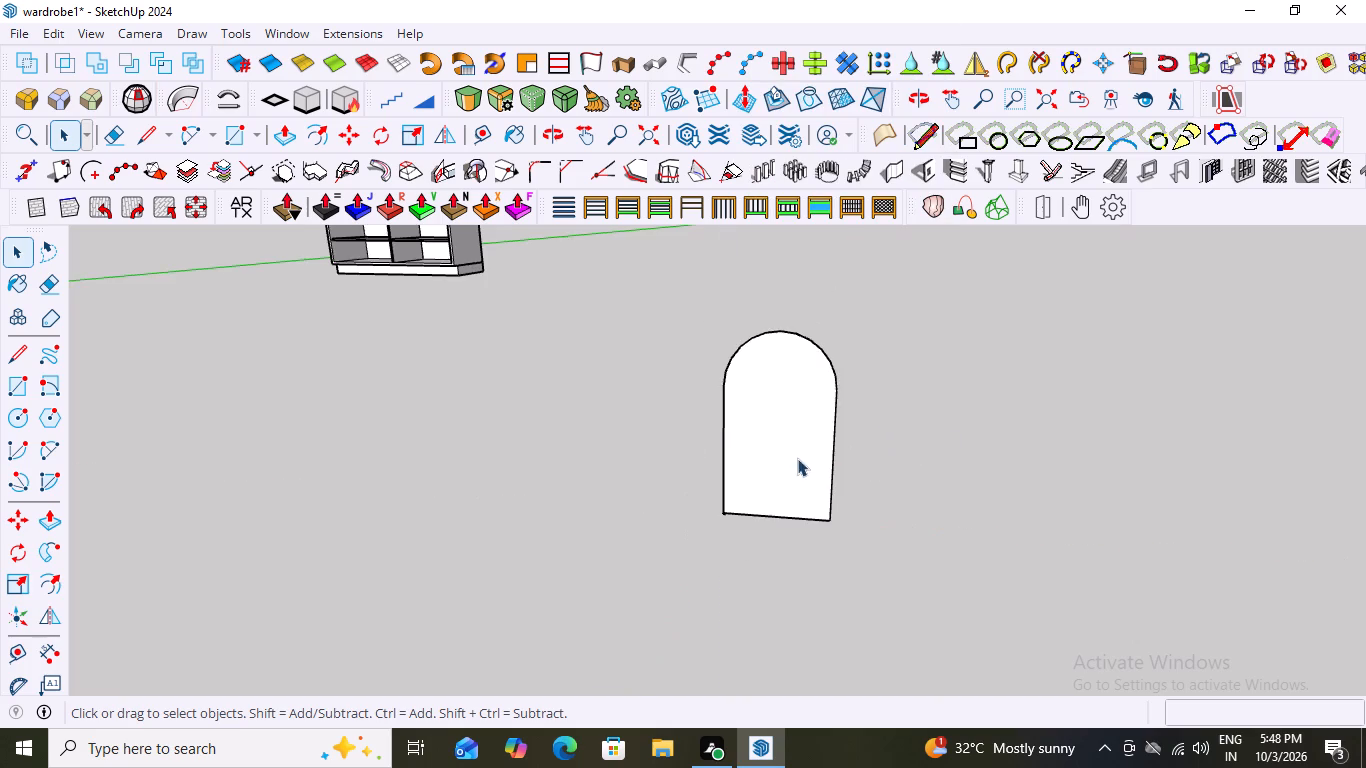
# Examine the bare arched panel from the front and edge-on, and in relation to the wardrobe.
pyautogui.scroll(-5, 872, 421)
pyautogui.moveTo(820, 488); pyautogui.dragTo(934, 459, button='middle')
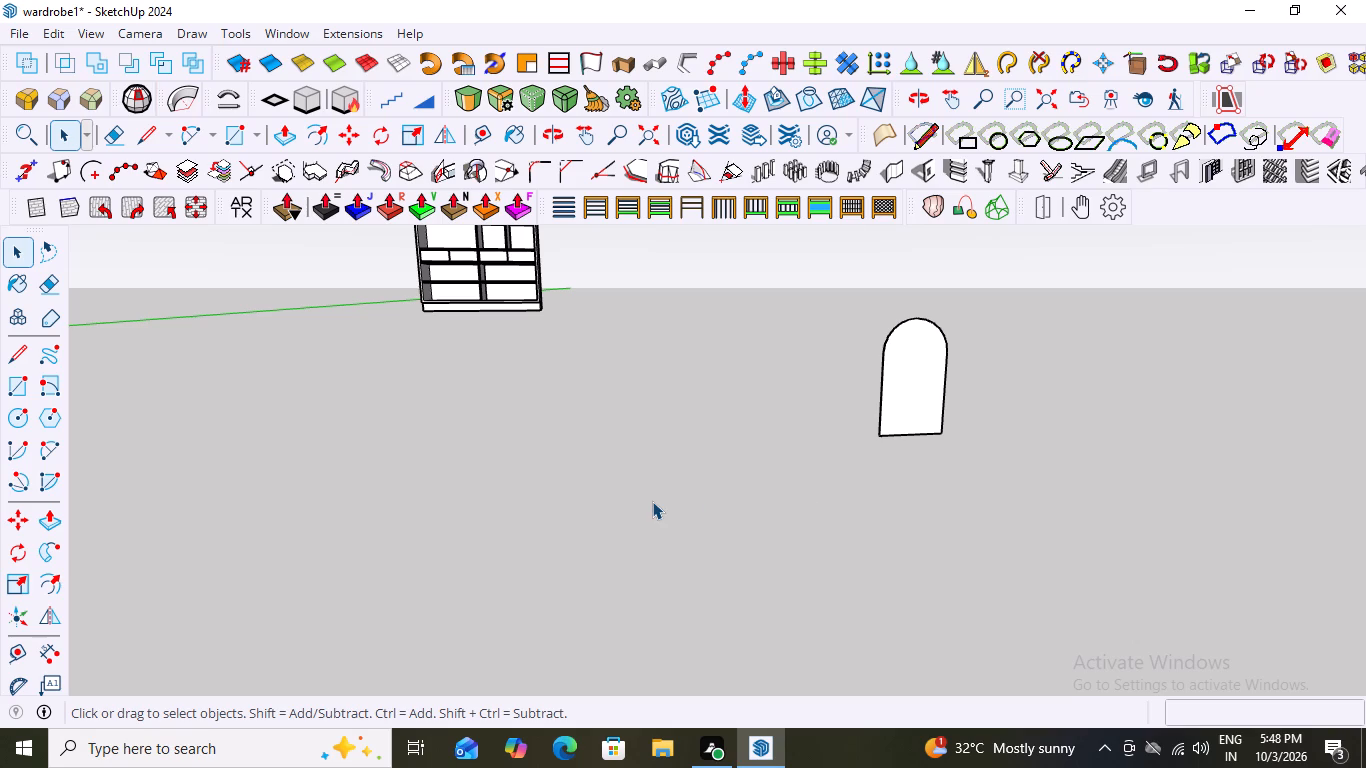
pyautogui.scroll(-6, 585, 270)
pyautogui.moveTo(725, 386); pyautogui.dragTo(722, 464, button='middle')
pyautogui.scroll(-1, 723, 435)
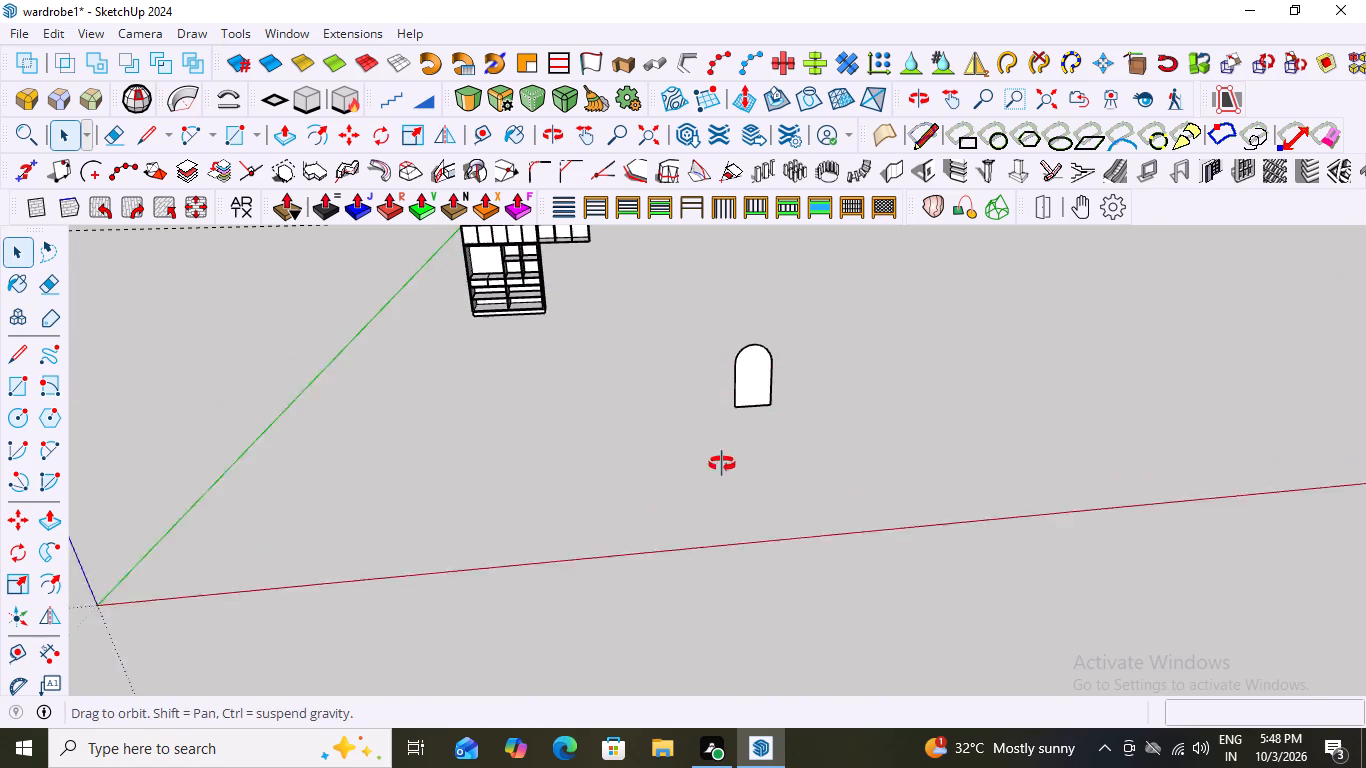
pyautogui.moveTo(722, 464); pyautogui.dragTo(722, 465, button='middle')
pyautogui.scroll(3, 771, 448)
pyautogui.moveTo(771, 430); pyautogui.dragTo(726, 398, button='middle')
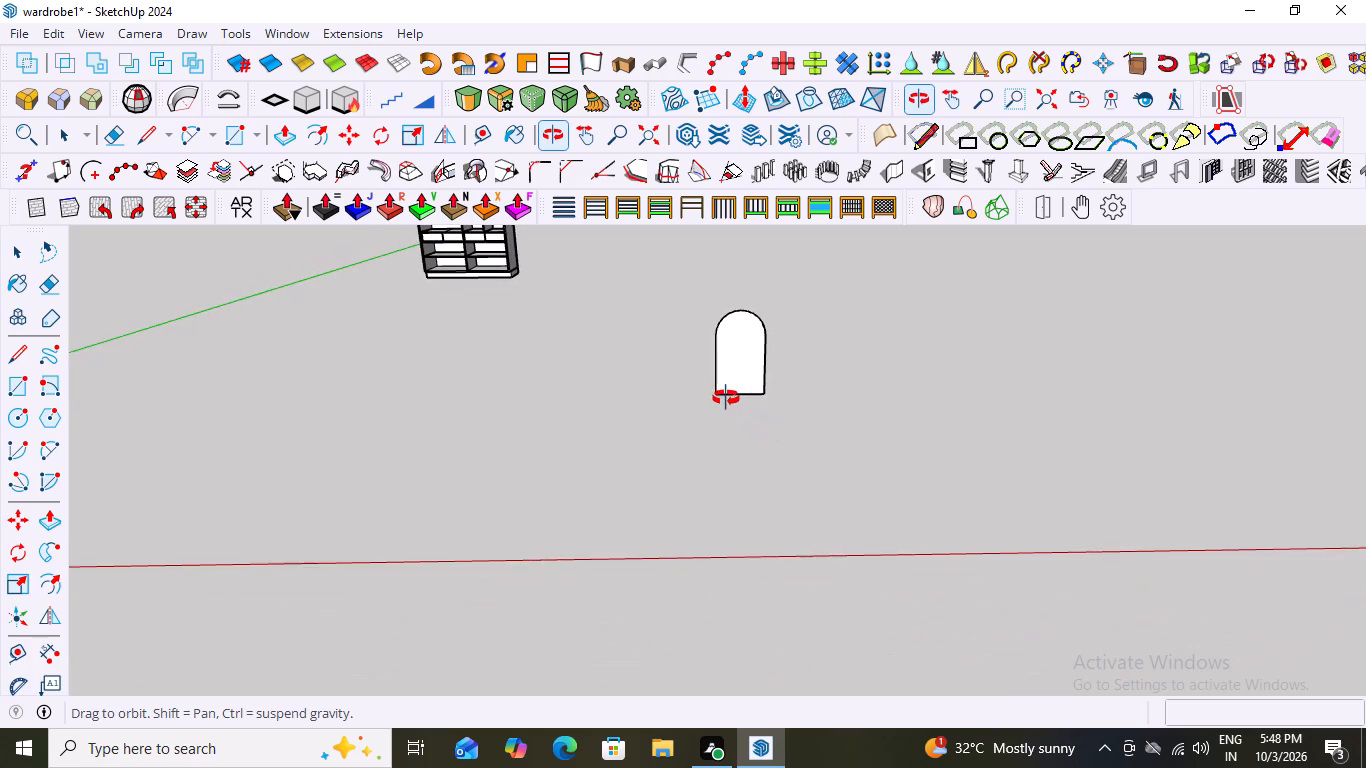
pyautogui.moveTo(726, 398); pyautogui.dragTo(729, 396, button='middle')
pyautogui.scroll(6, 722, 329)
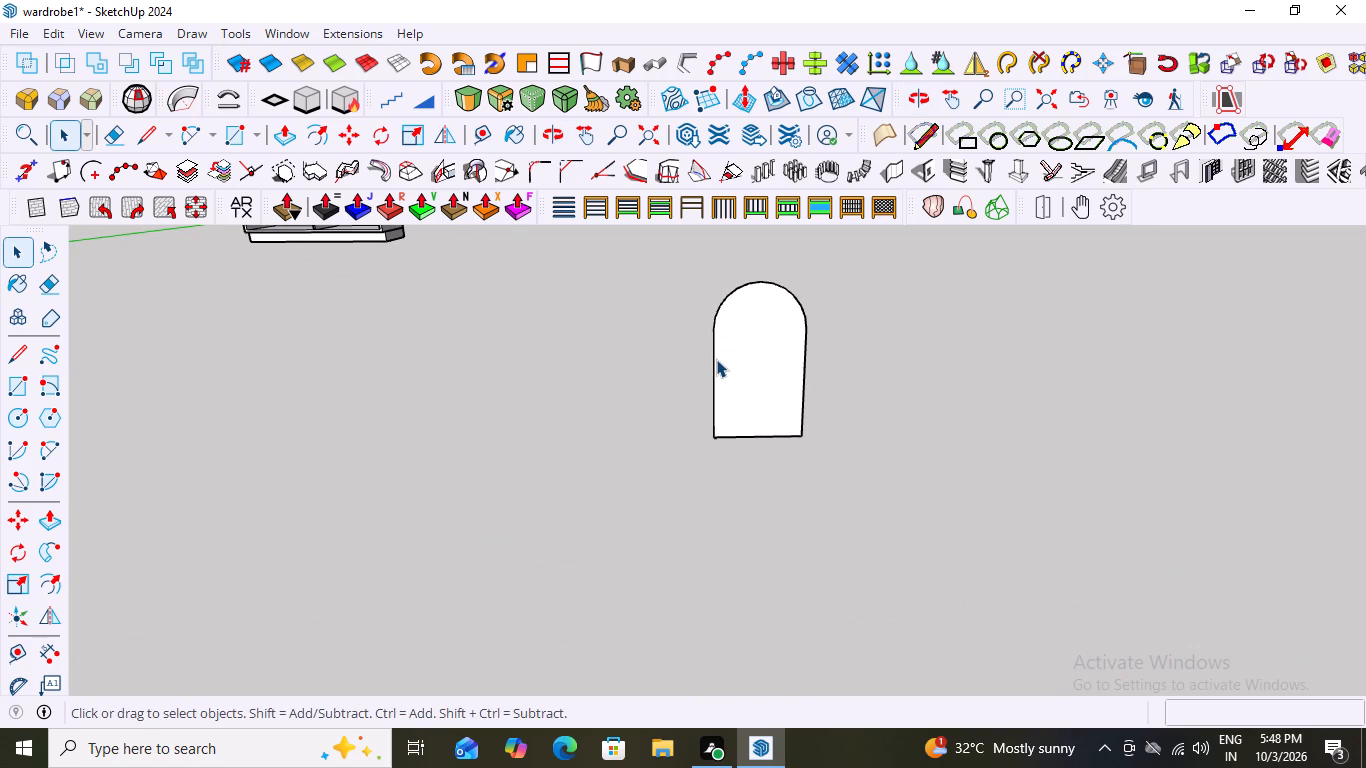
pyautogui.click(738, 355)
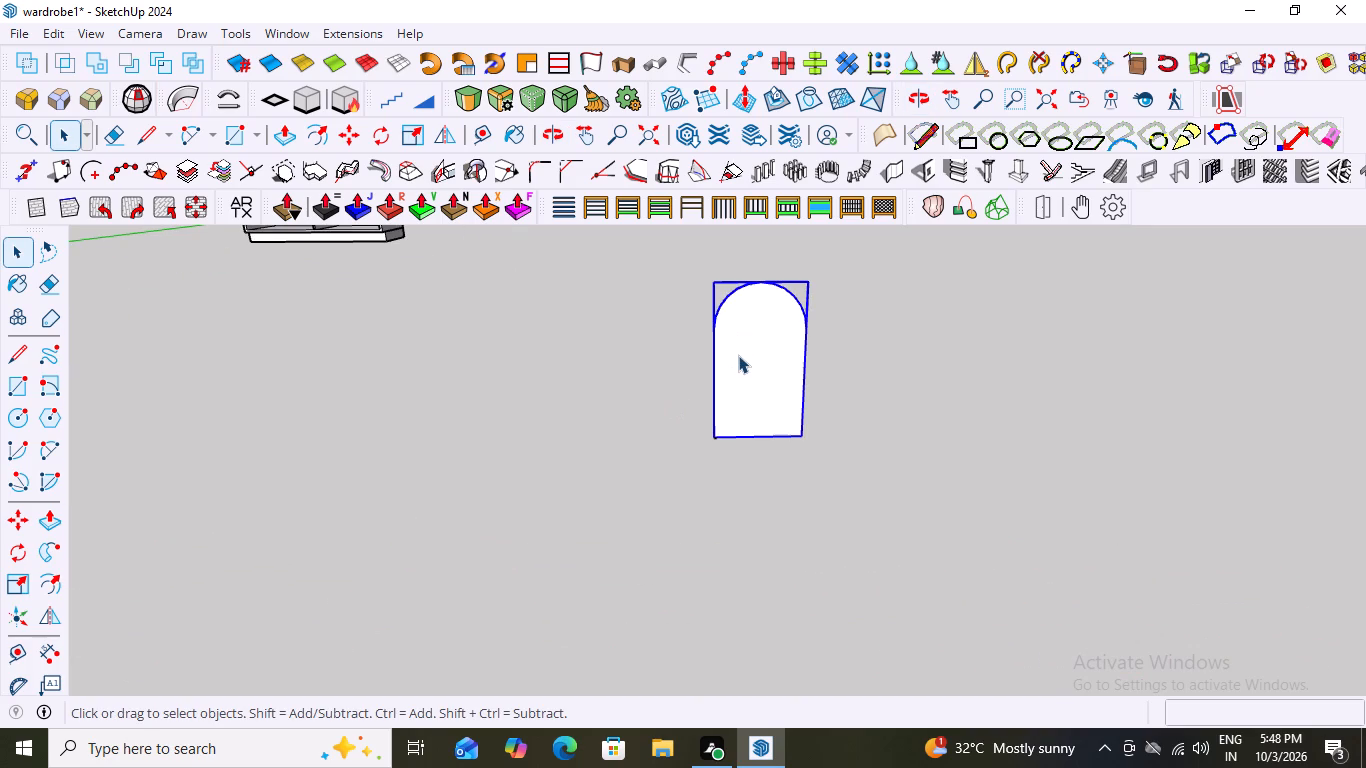
pyautogui.moveTo(732, 343); pyautogui.dragTo(1153, 459, button='middle')
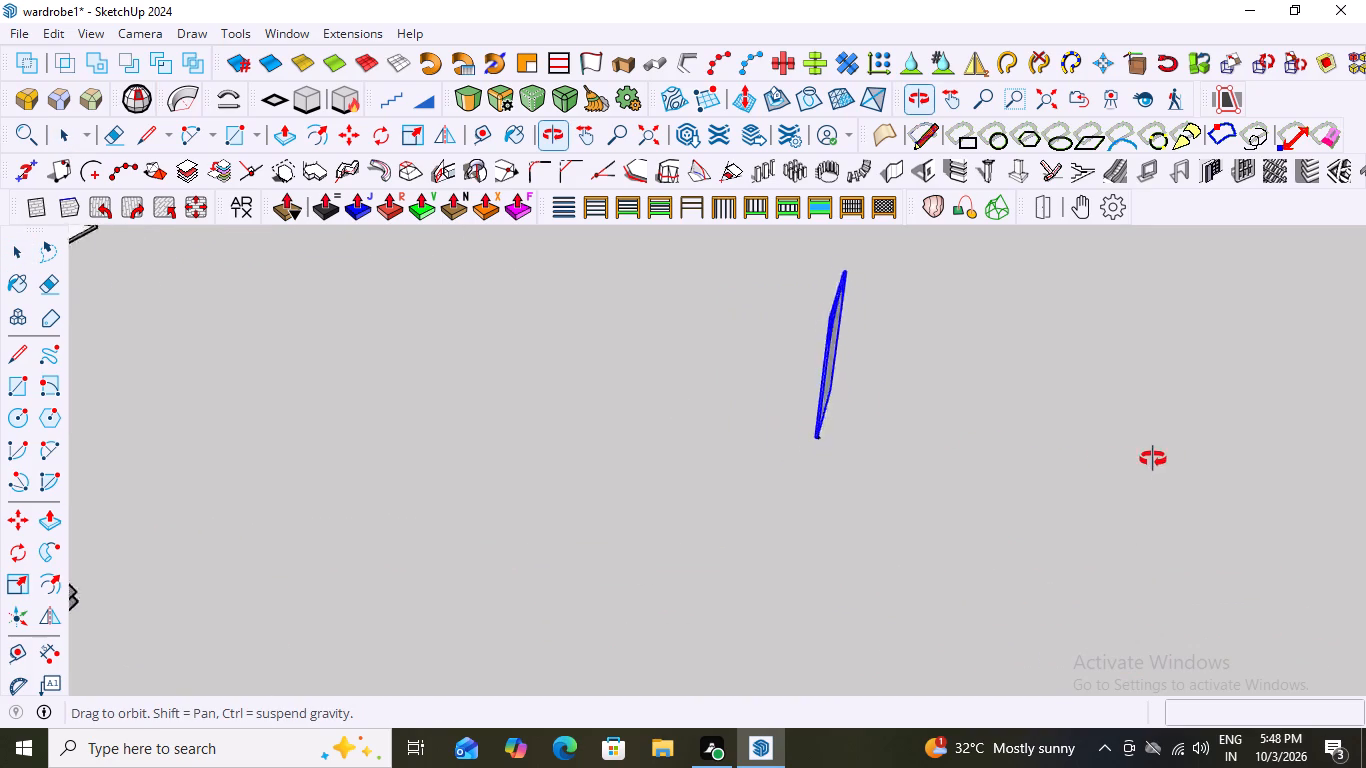
pyautogui.moveTo(1153, 459); pyautogui.dragTo(716, 387, button='middle')
pyautogui.scroll(-5, 716, 387)
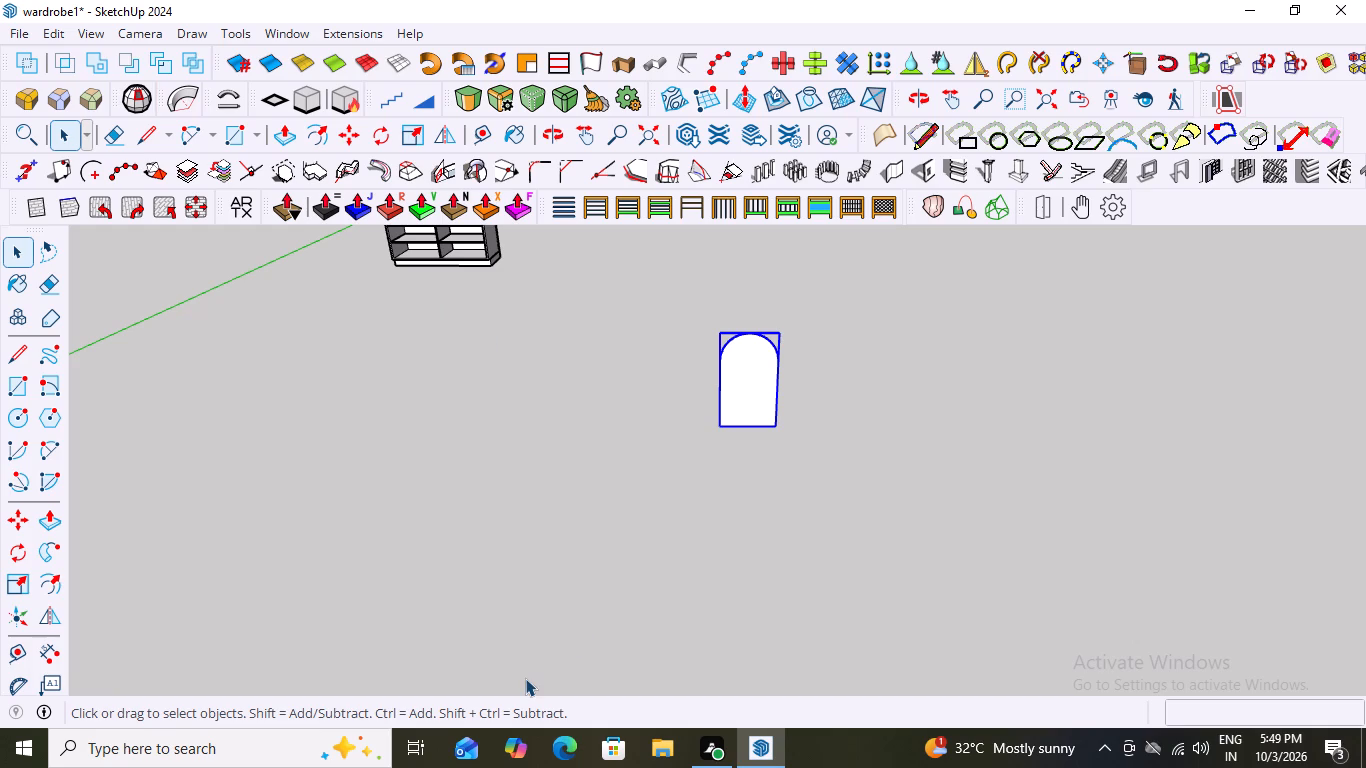
pyautogui.scroll(-4, 1059, 767)
pyautogui.scroll(-4, 1304, 758)
# Examine both faces and the edge thickness of the arched panel, with the small base profile at its bottom corner.
pyautogui.moveTo(957, 498); pyautogui.dragTo(927, 492)
pyautogui.moveTo(596, 385); pyautogui.dragTo(896, 491)
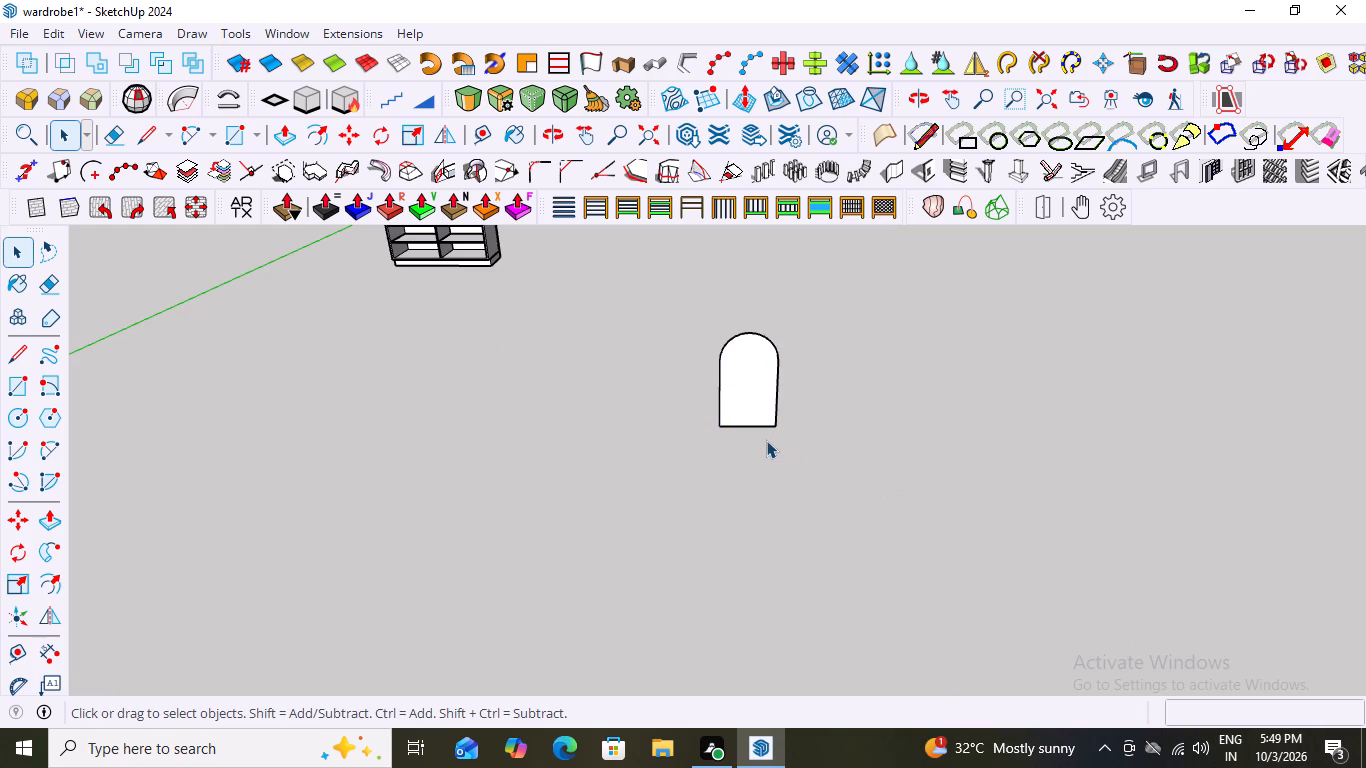
pyautogui.press('space')
pyautogui.moveTo(668, 378); pyautogui.dragTo(979, 444, button='middle')
pyautogui.scroll(9, 773, 334)
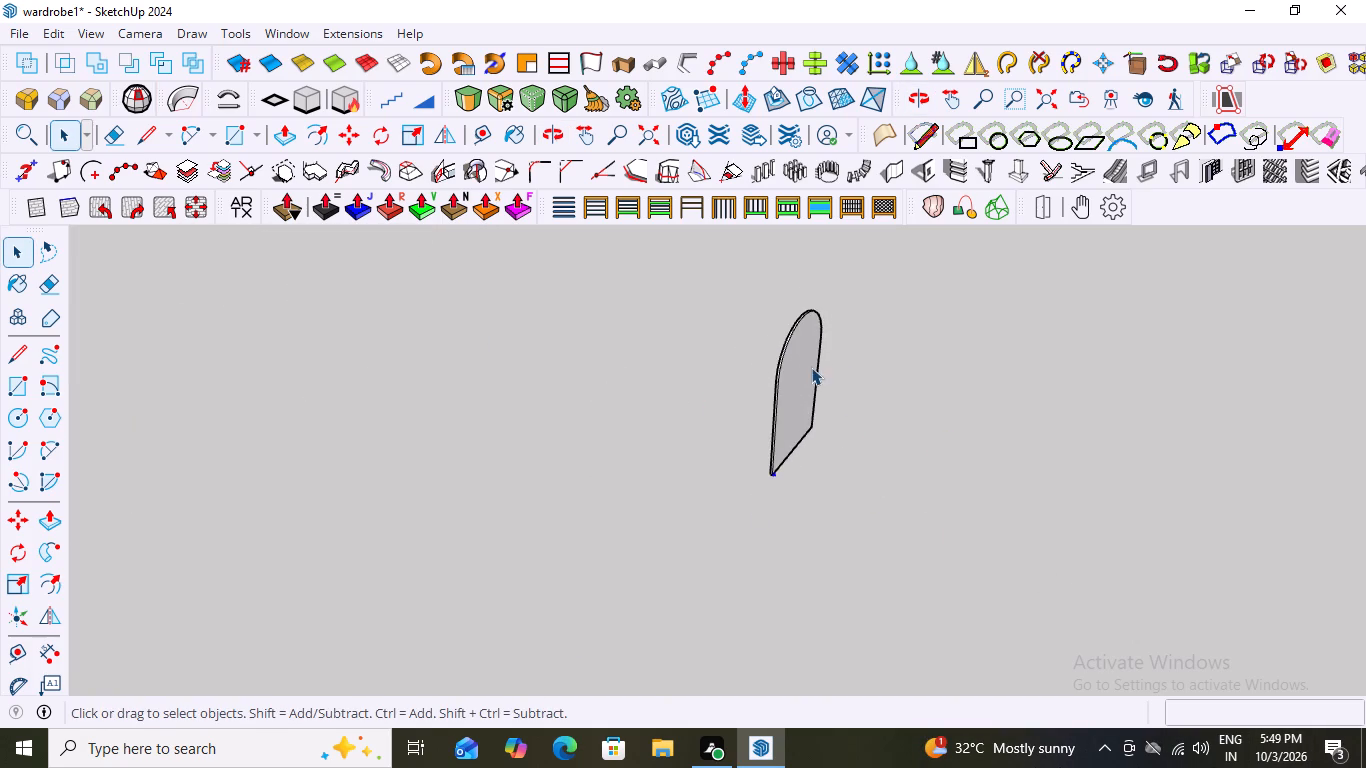
pyautogui.scroll(5, 811, 367)
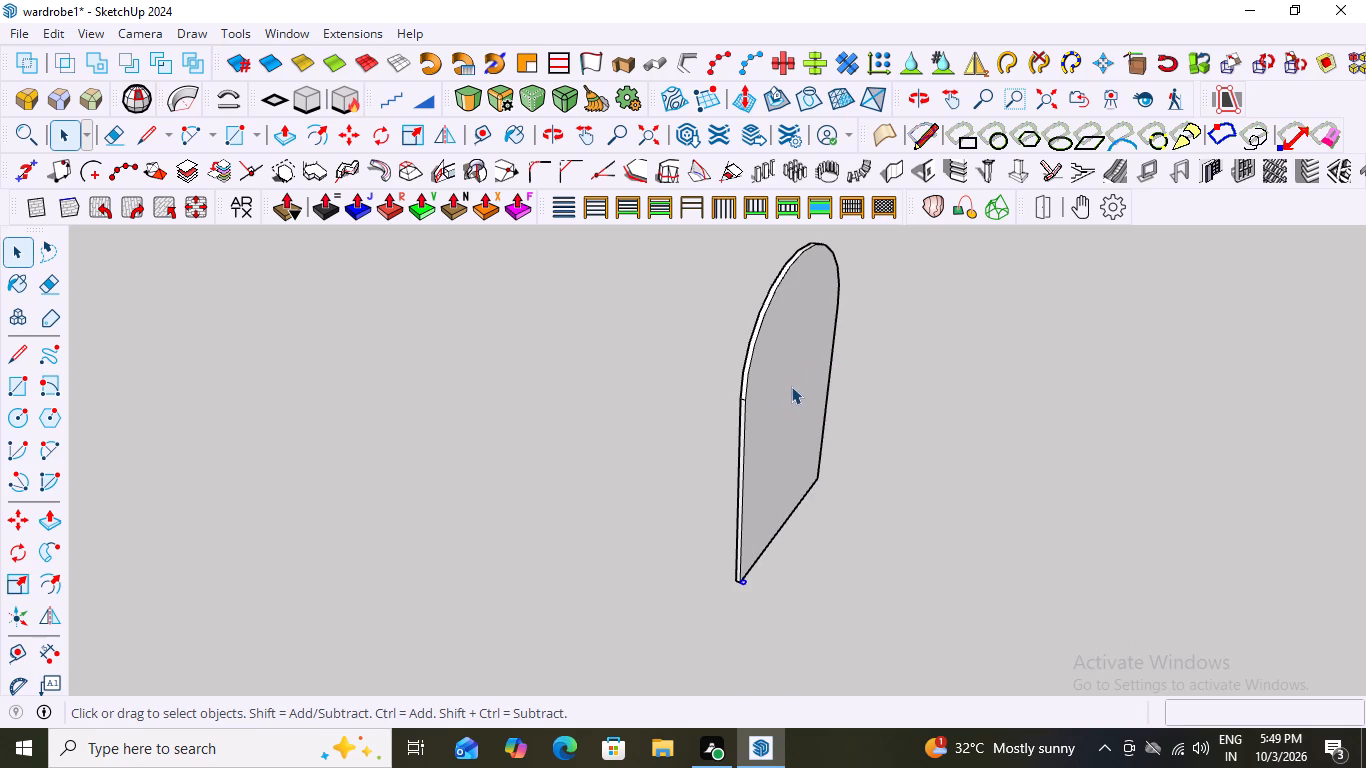
pyautogui.scroll(1, 789, 380)
pyautogui.scroll(-1, 690, 401)
pyautogui.moveTo(778, 373); pyautogui.dragTo(598, 381, button='middle')
pyautogui.scroll(1, 740, 357)
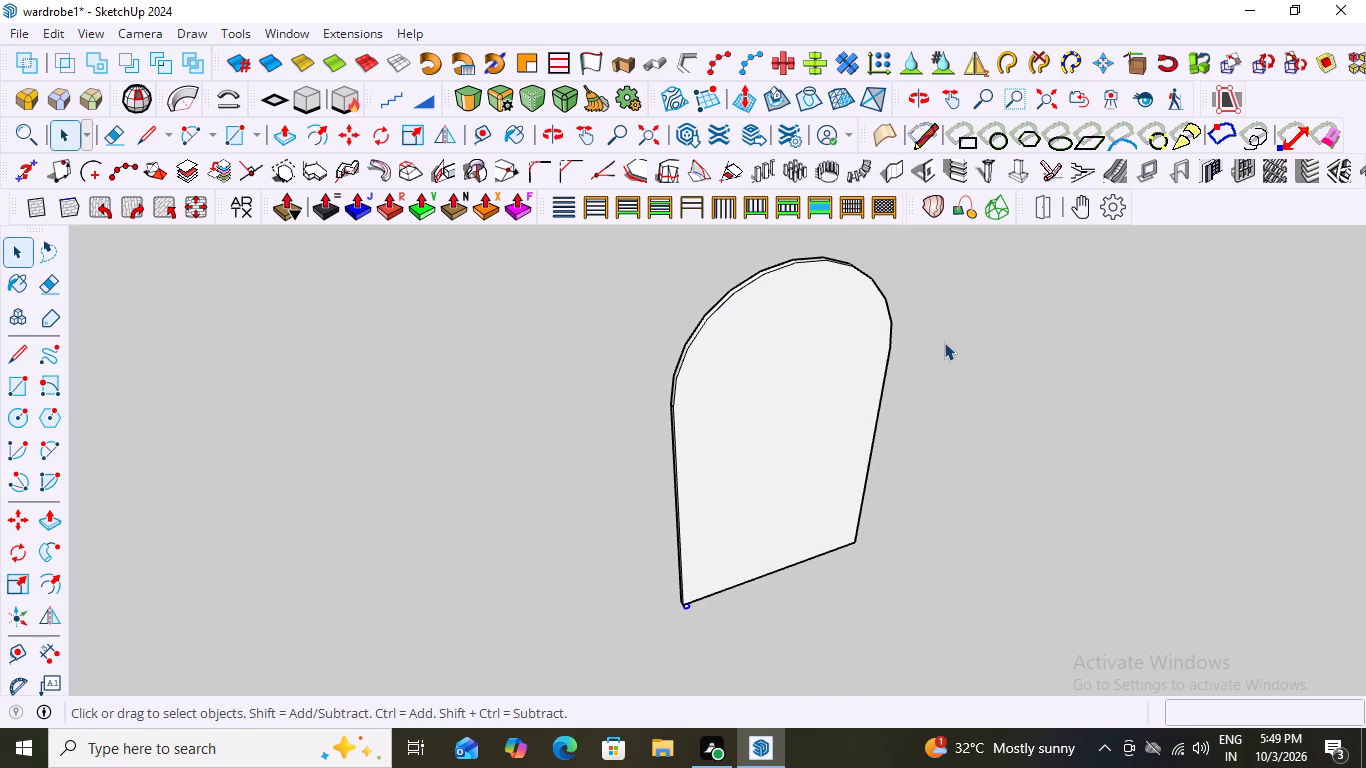
pyautogui.moveTo(781, 339); pyautogui.dragTo(914, 352, button='middle')
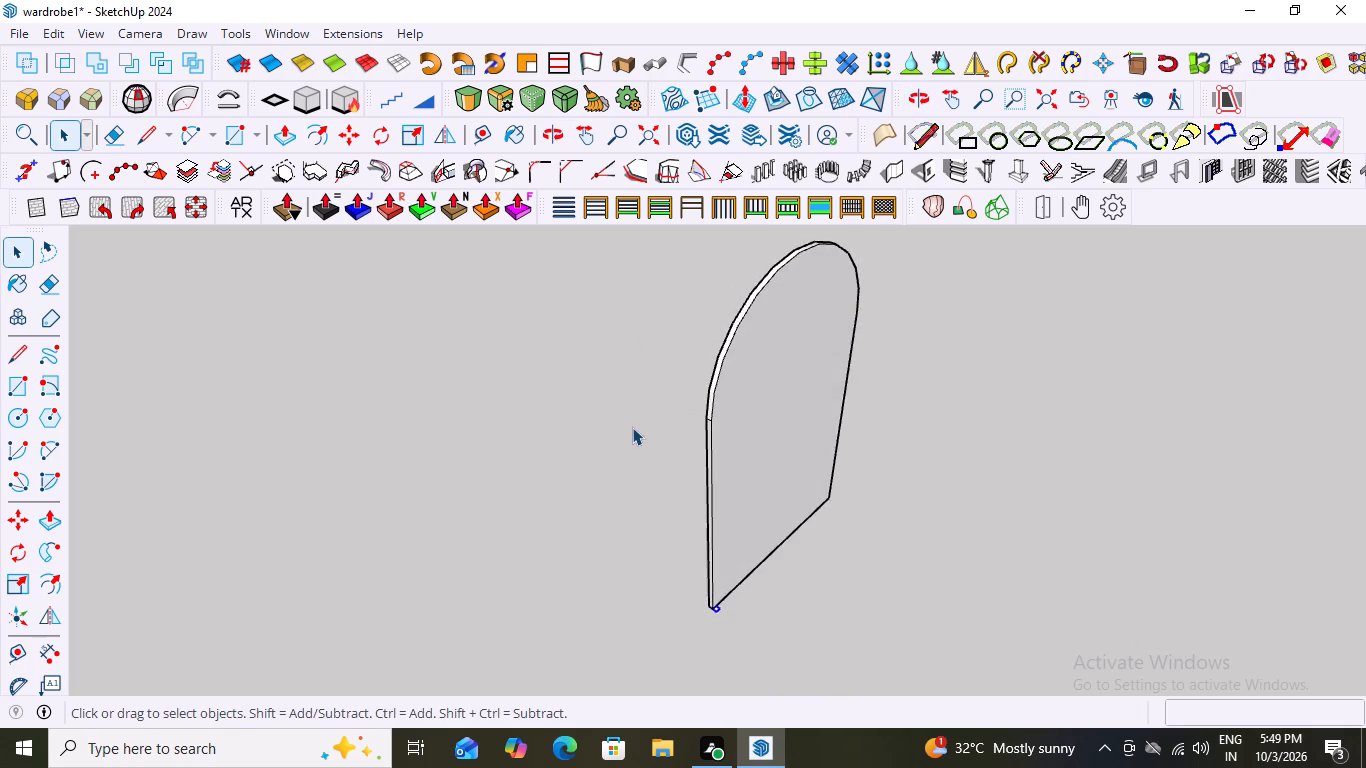
pyautogui.scroll(2, 632, 427)
pyautogui.scroll(2, 729, 391)
pyautogui.scroll(-3, 754, 426)
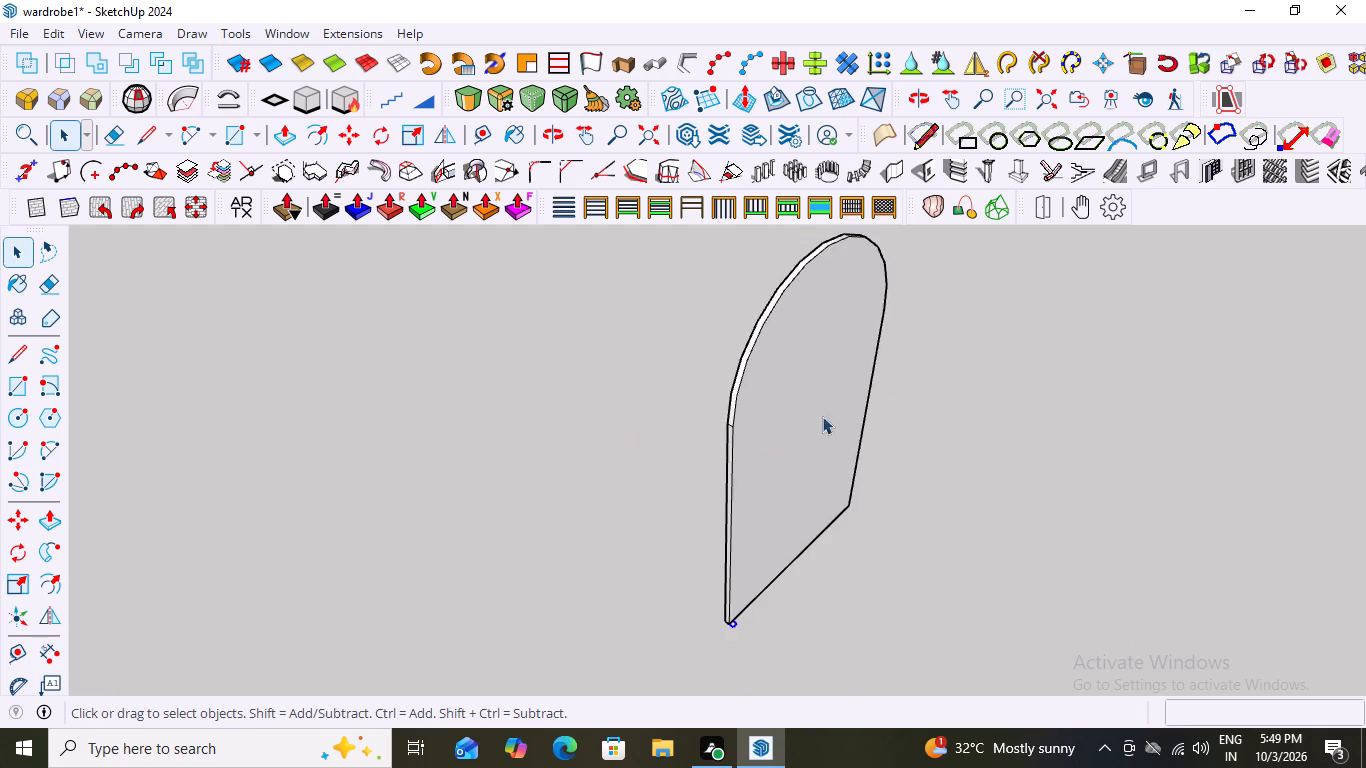
pyautogui.moveTo(880, 398); pyautogui.dragTo(658, 375, button='middle')
pyautogui.click(734, 370)
pyautogui.moveTo(1041, 387); pyautogui.dragTo(687, 373, button='middle')
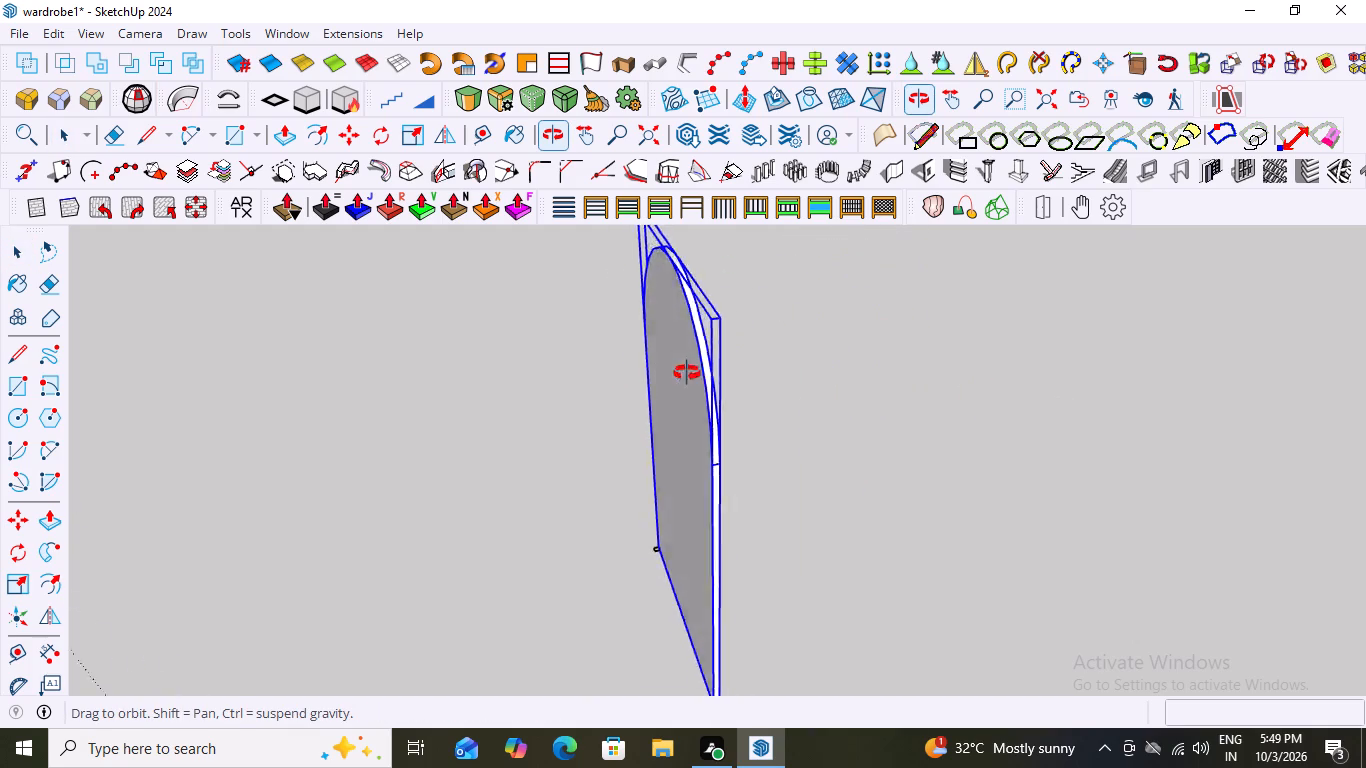
pyautogui.moveTo(687, 373); pyautogui.dragTo(857, 349, button='middle')
pyautogui.click(991, 367)
pyautogui.moveTo(755, 472); pyautogui.dragTo(1037, 426, button='middle')
pyautogui.scroll(4, 616, 713)
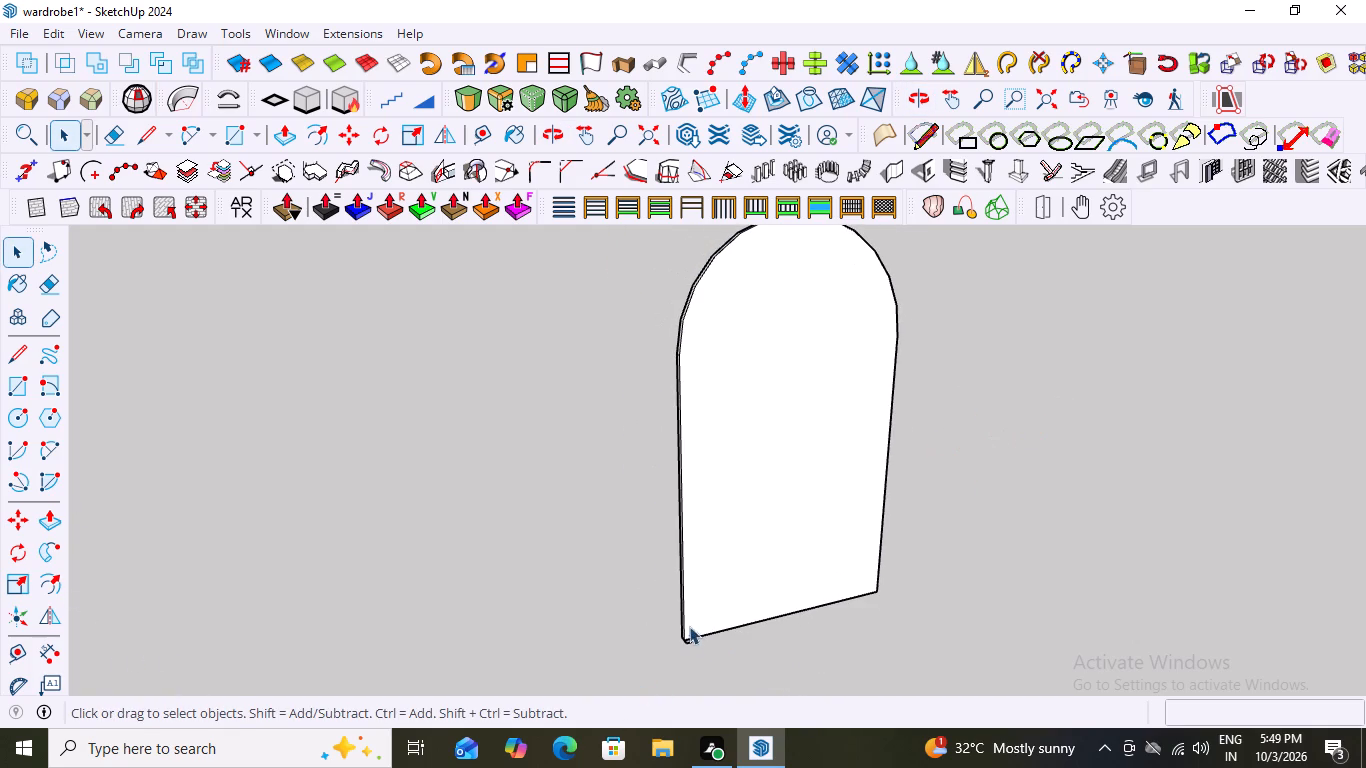
# Extrude the small base profile inside its group up to the top of the arch, about 5' 8 1/2".
pyautogui.scroll(5, 689, 626)
pyautogui.moveTo(709, 584); pyautogui.dragTo(784, 580, button='middle')
pyautogui.scroll(7, 763, 643)
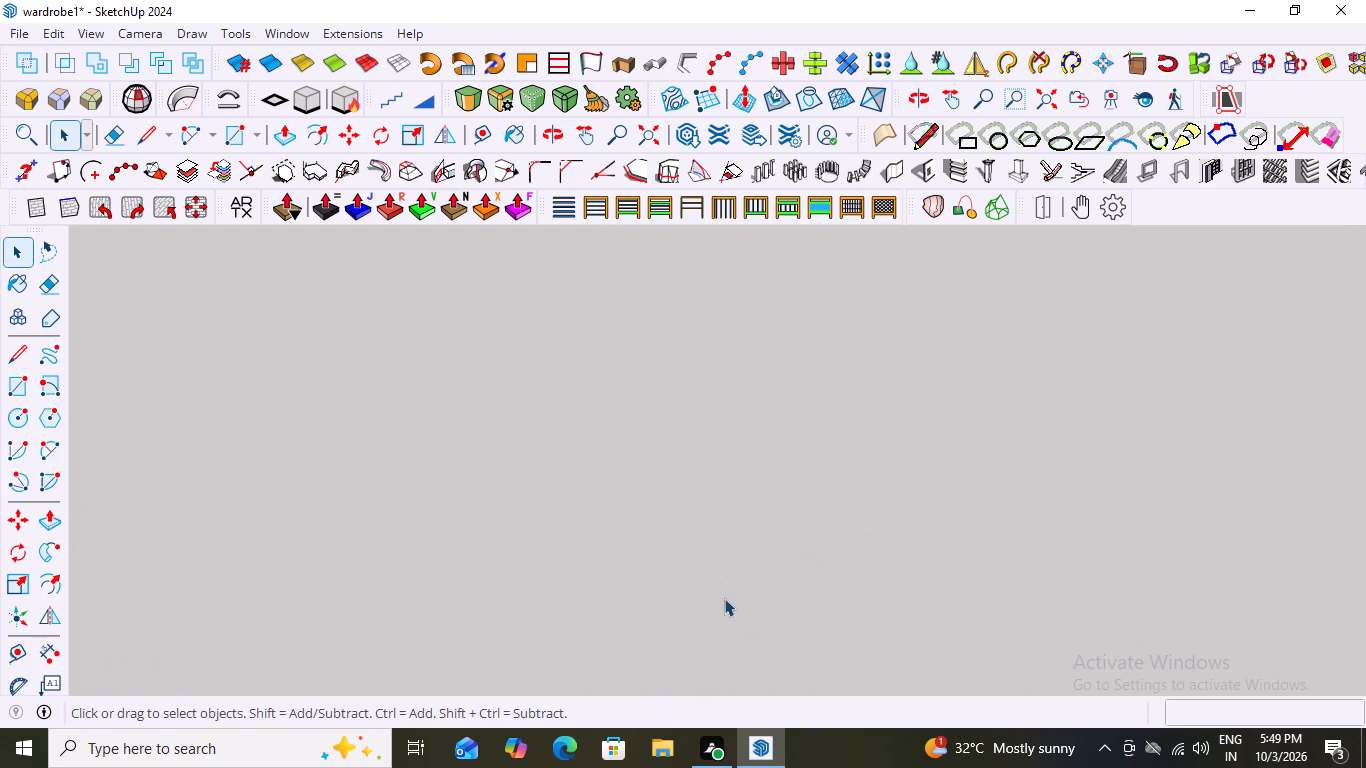
pyautogui.scroll(-6, 738, 583)
pyautogui.scroll(3, 746, 558)
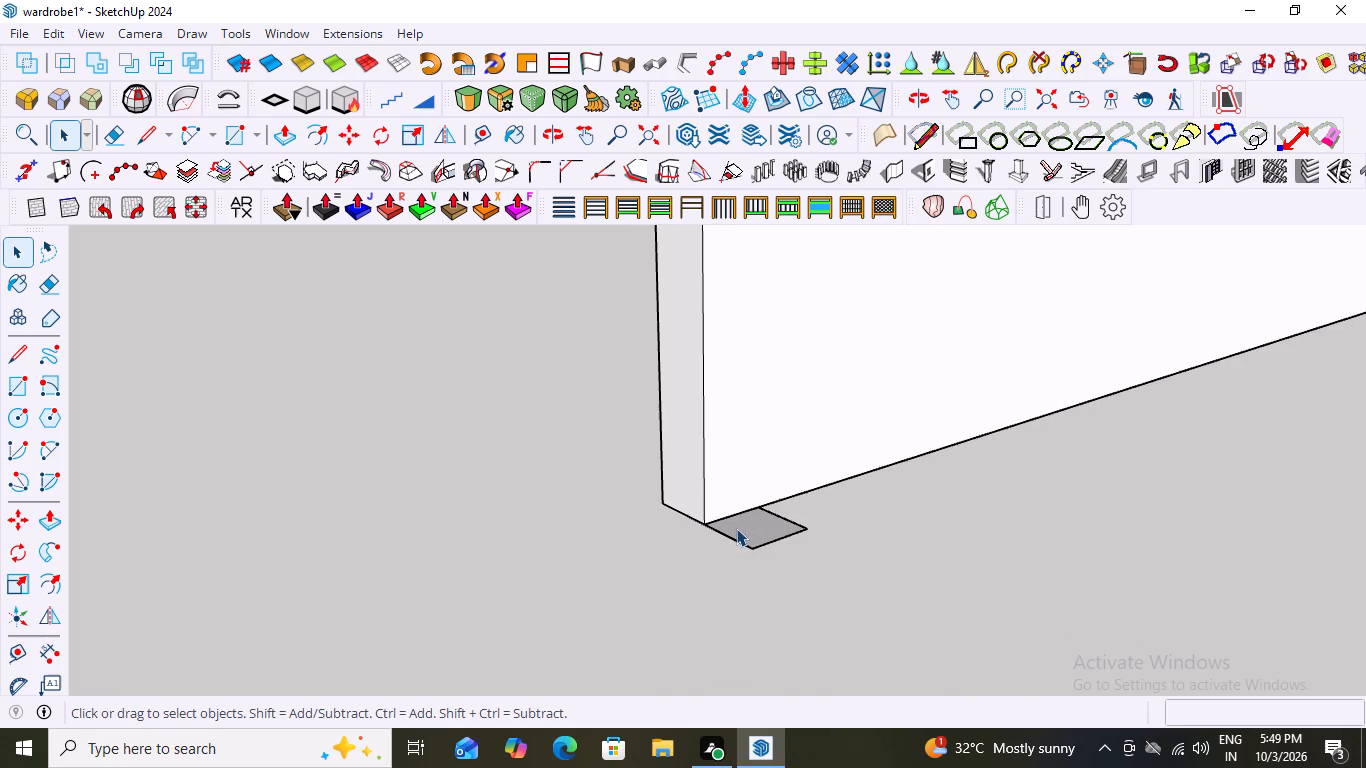
pyautogui.scroll(2, 754, 510)
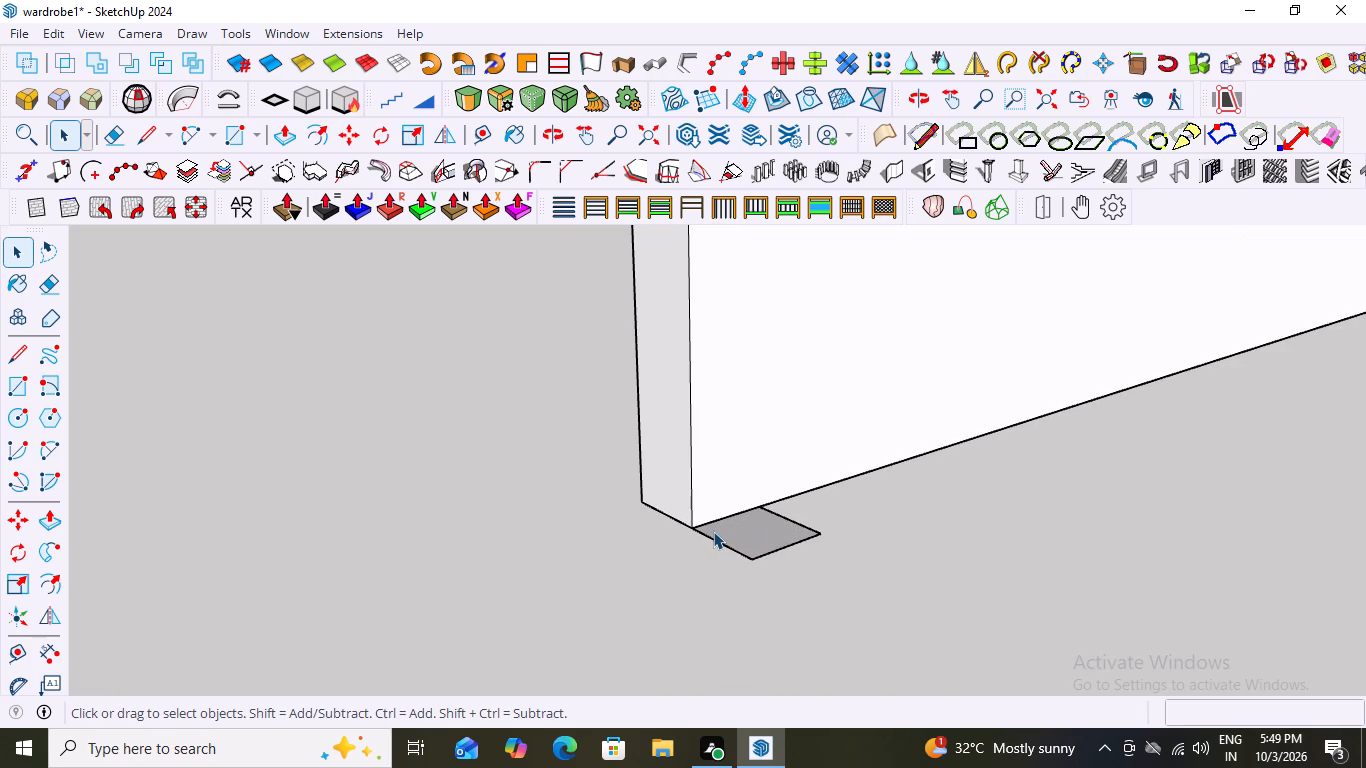
pyautogui.doubleClick(747, 534)
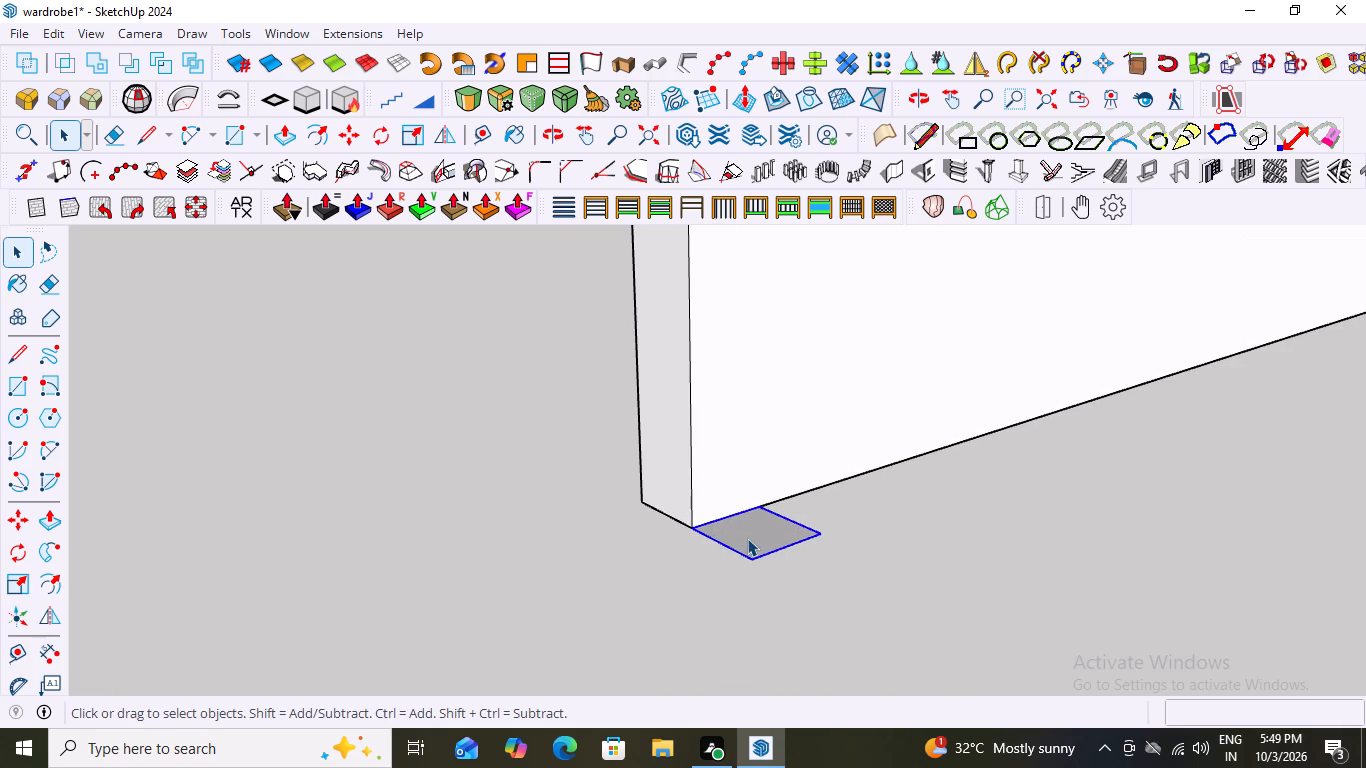
pyautogui.rightClick(748, 538)
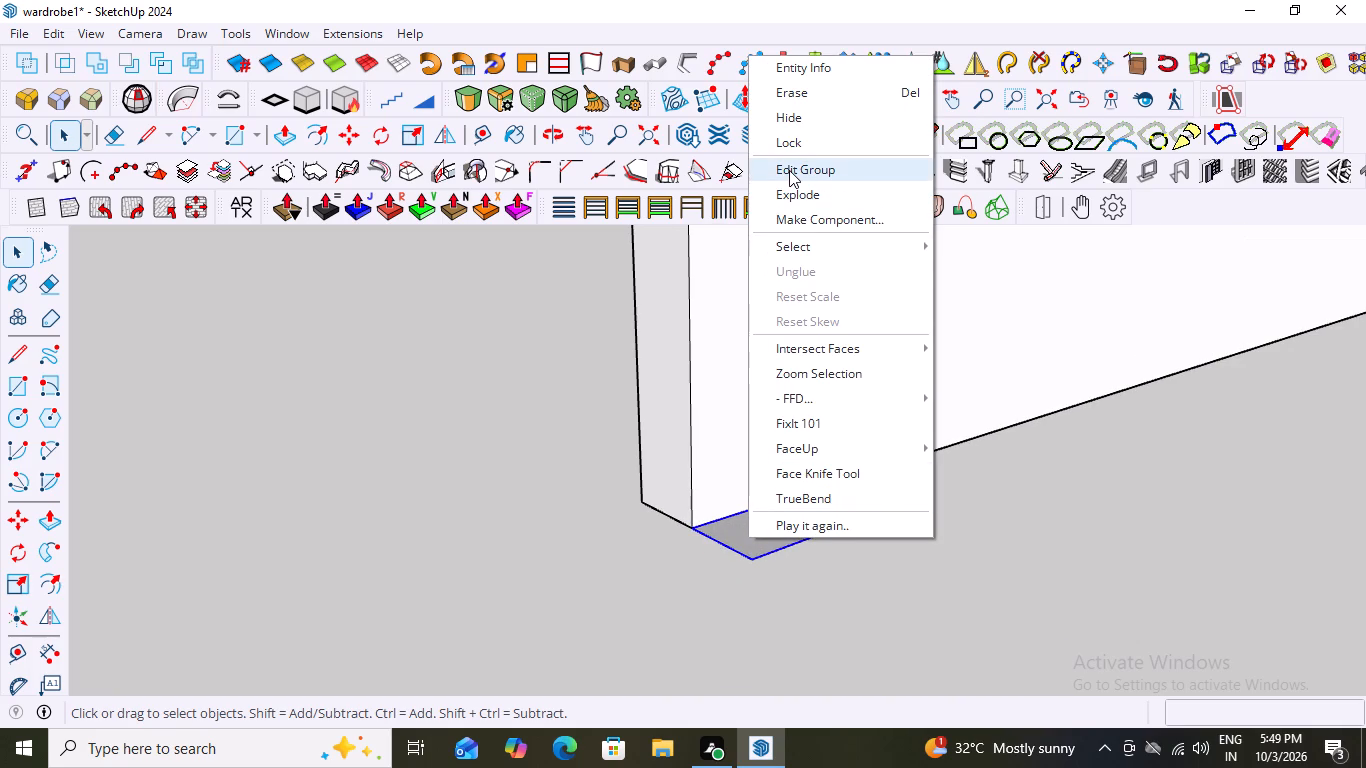
pyautogui.click(939, 594)
pyautogui.doubleClick(757, 534)
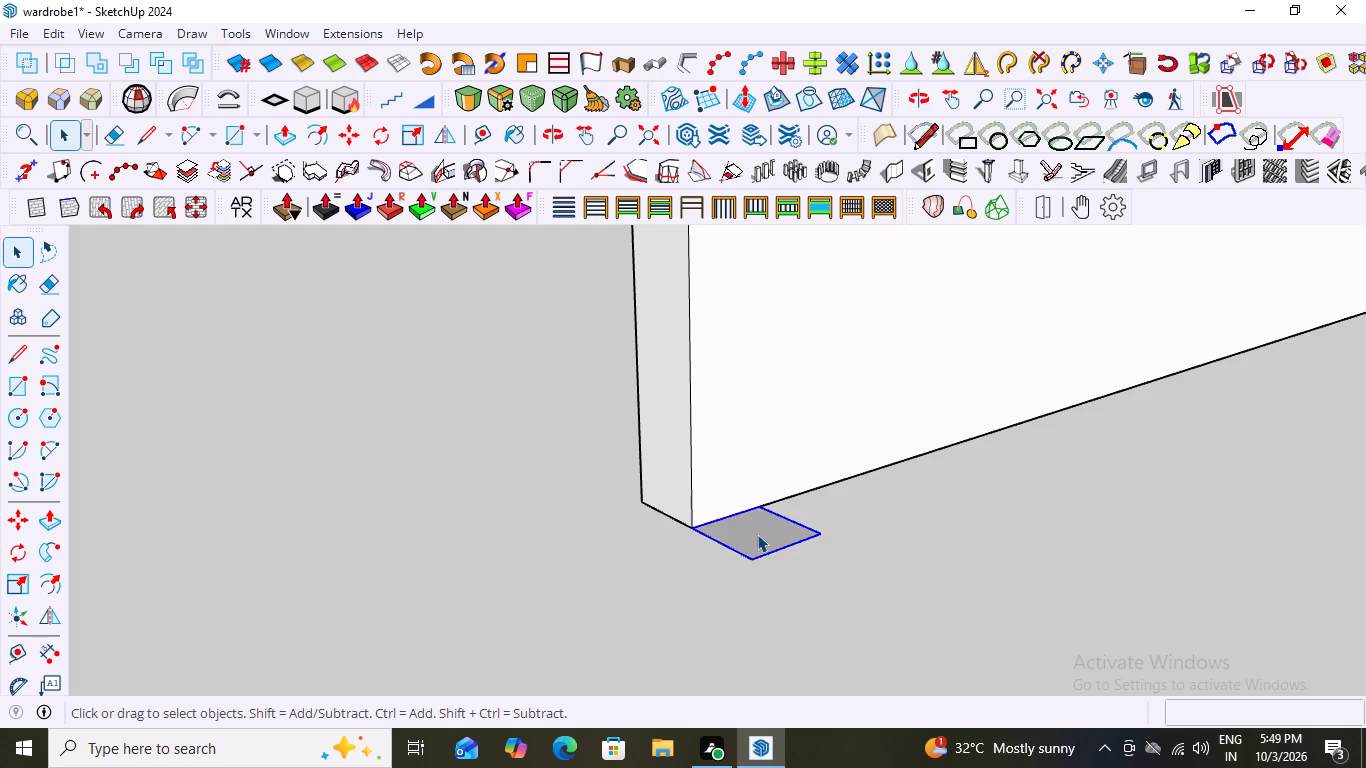
pyautogui.click(757, 534)
pyautogui.press('p')
pyautogui.click(755, 534)
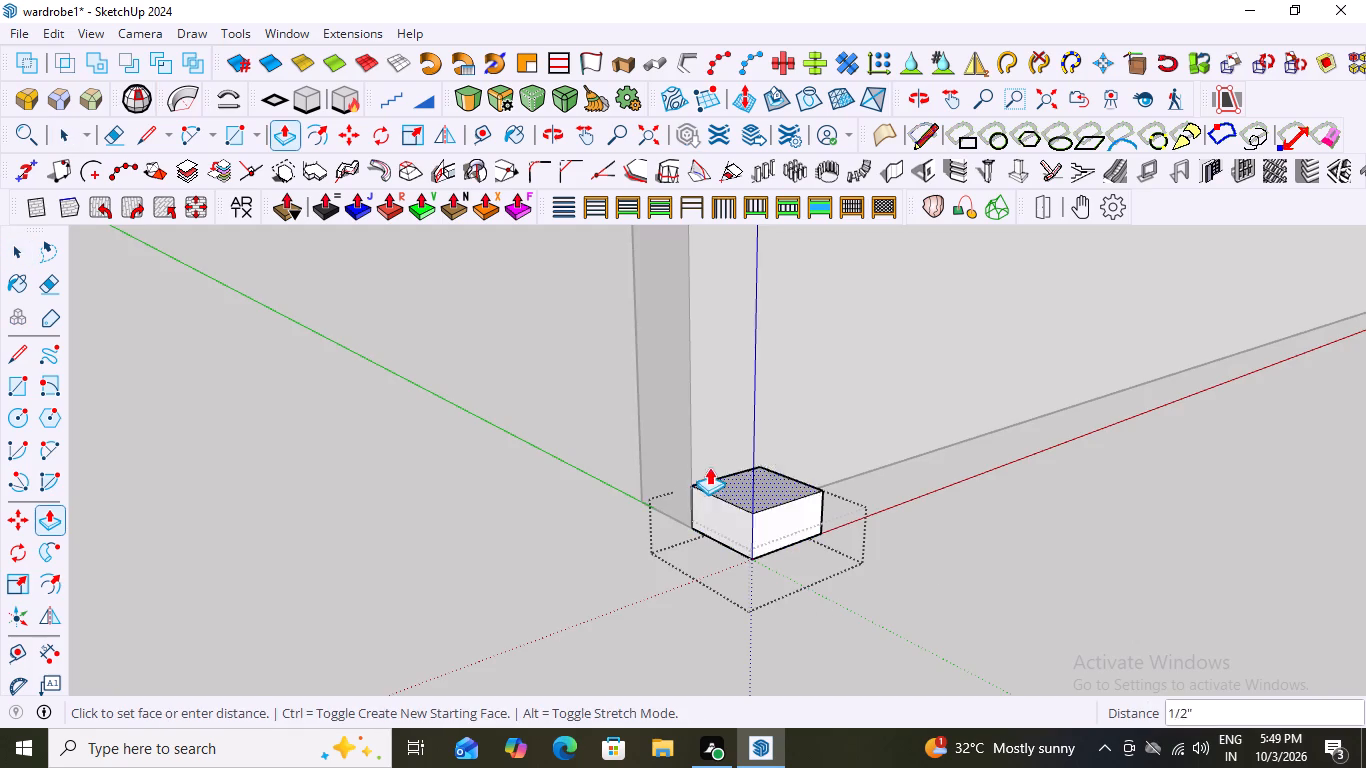
pyautogui.scroll(-20, 573, 521)
pyautogui.scroll(-17, 573, 521)
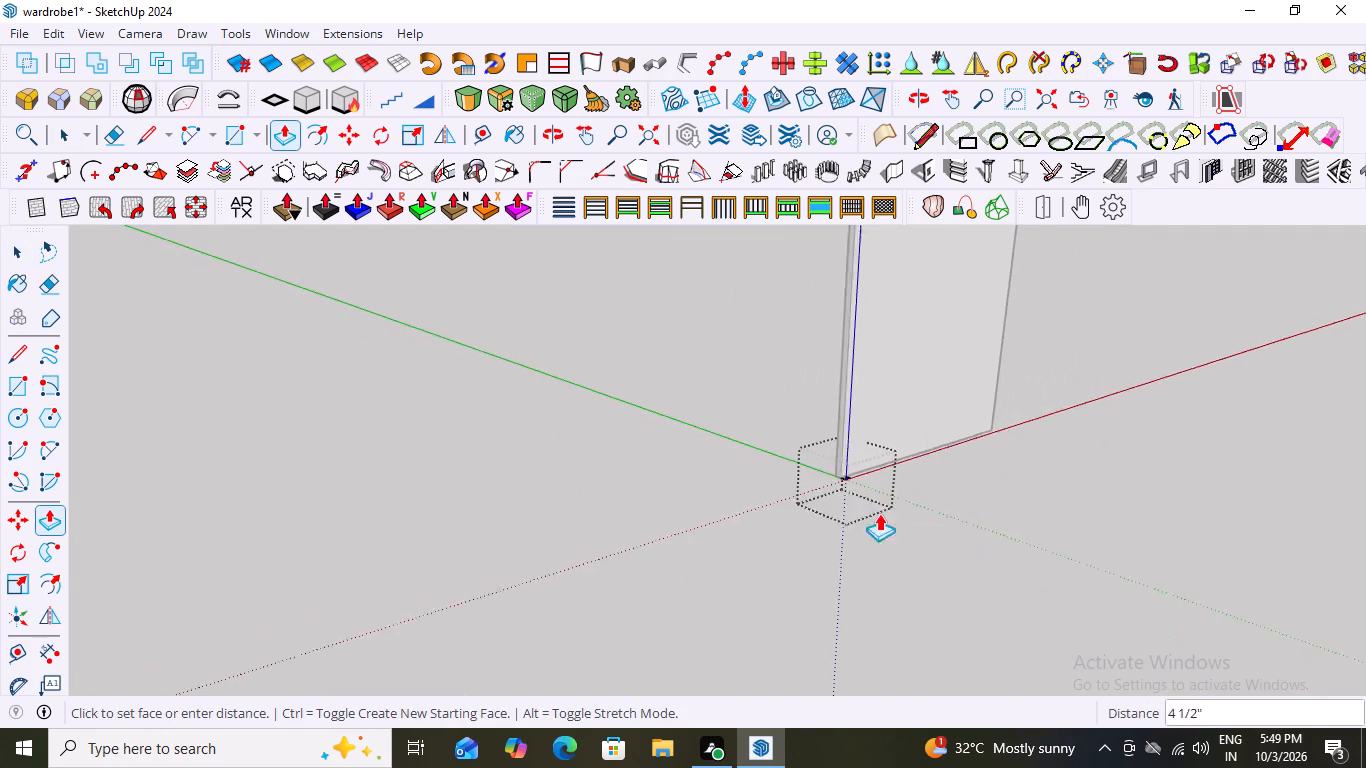
pyautogui.scroll(-6, 879, 513)
pyautogui.scroll(13, 865, 255)
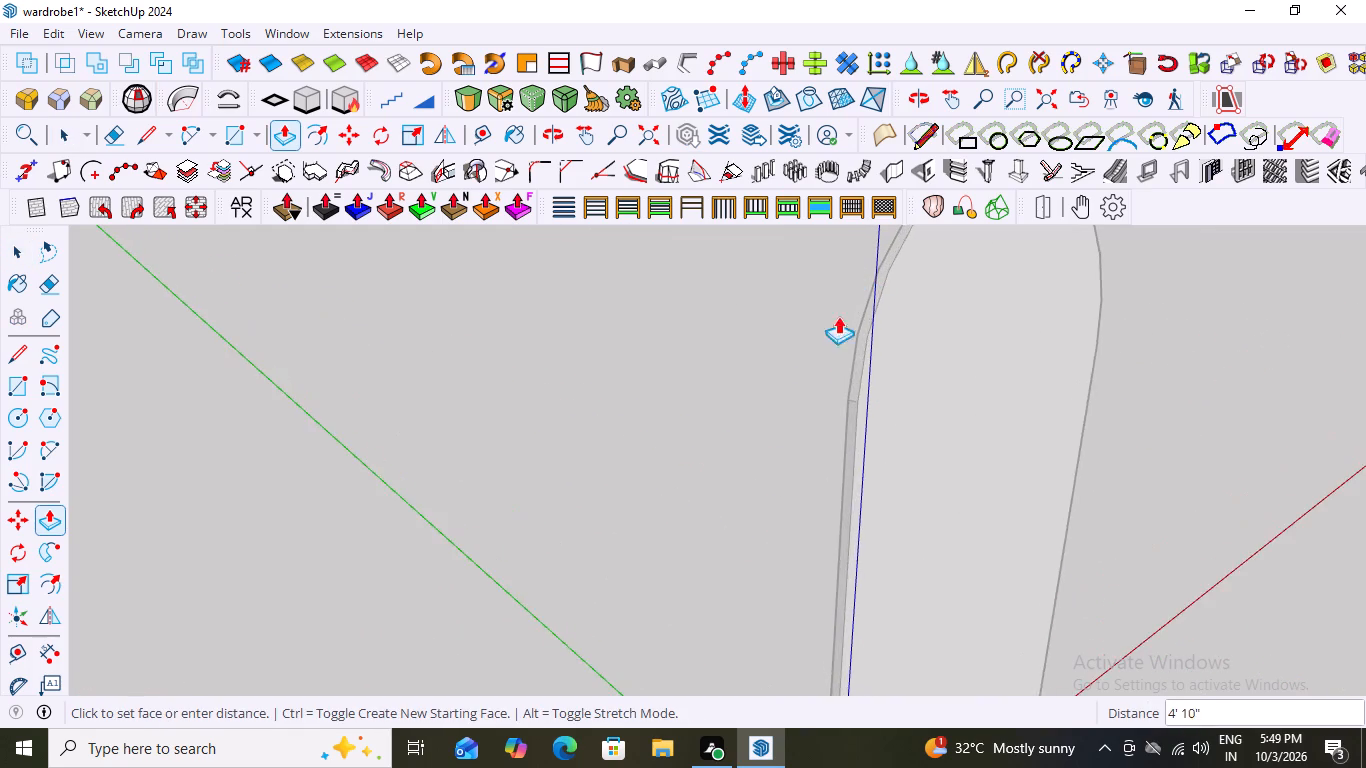
pyautogui.scroll(-18, 800, 379)
pyautogui.scroll(4, 806, 381)
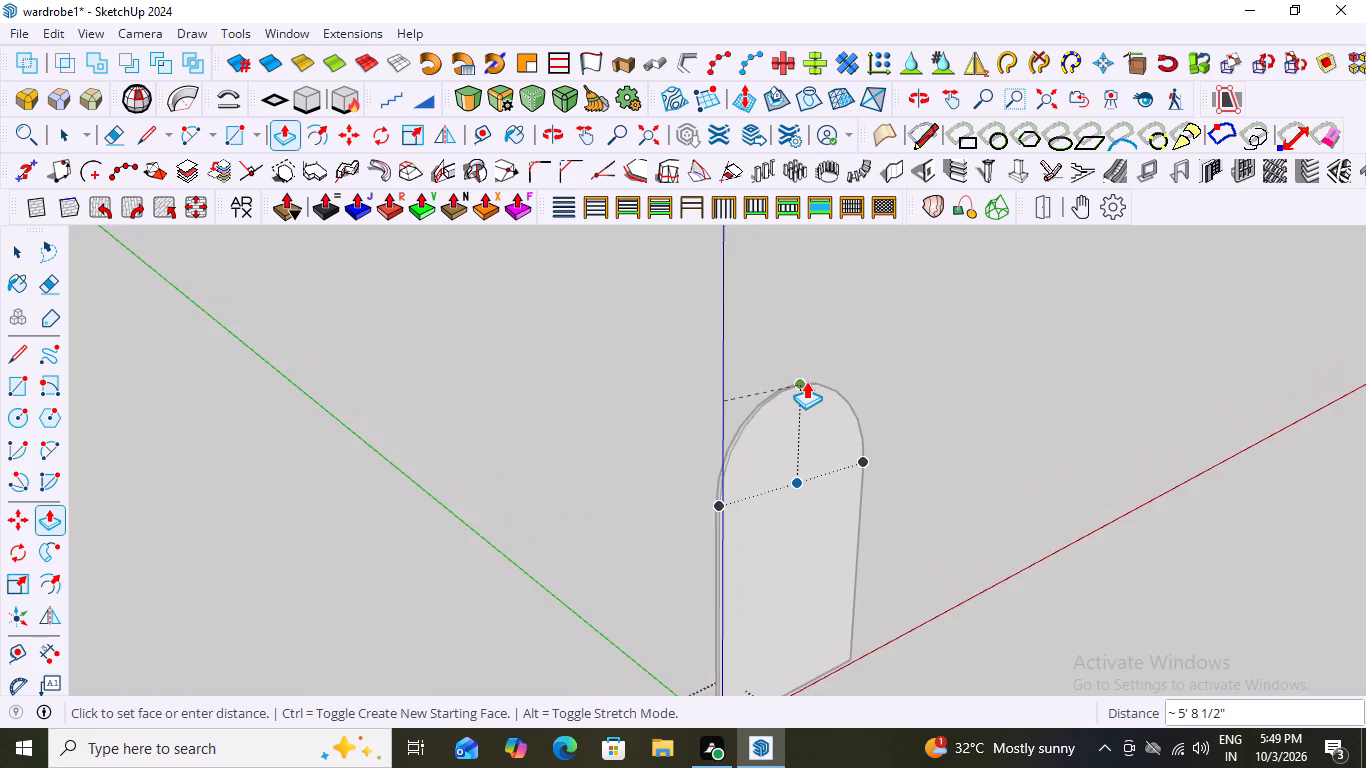
pyautogui.scroll(4, 806, 381)
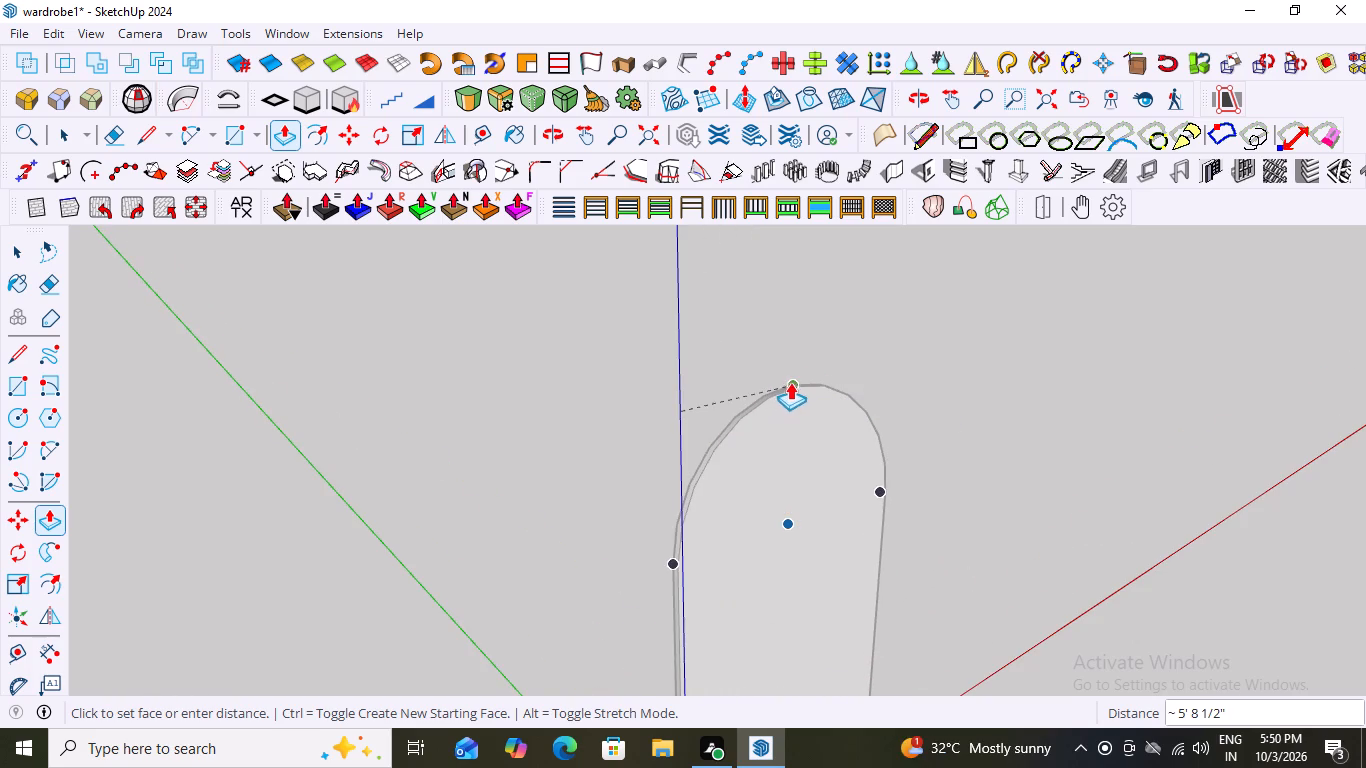
pyautogui.click(793, 384)
pyautogui.press('space')
pyautogui.click(917, 349)
# Copy the vertical strip along the arched panel's bottom edge to the opposite side corner, about 3' 2 1/2" away.
pyautogui.scroll(-1, 942, 346)
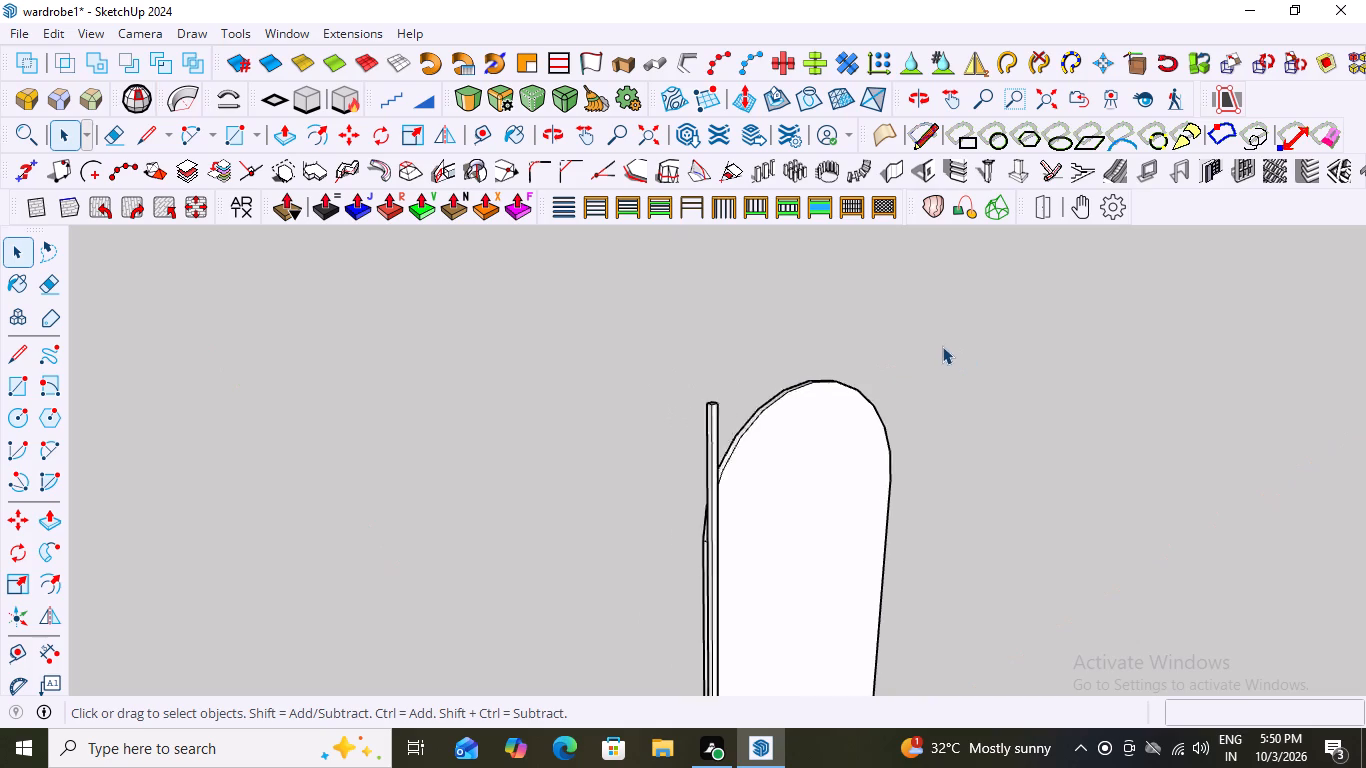
pyautogui.scroll(-6, 942, 346)
pyautogui.scroll(10, 801, 693)
pyautogui.scroll(-3, 831, 579)
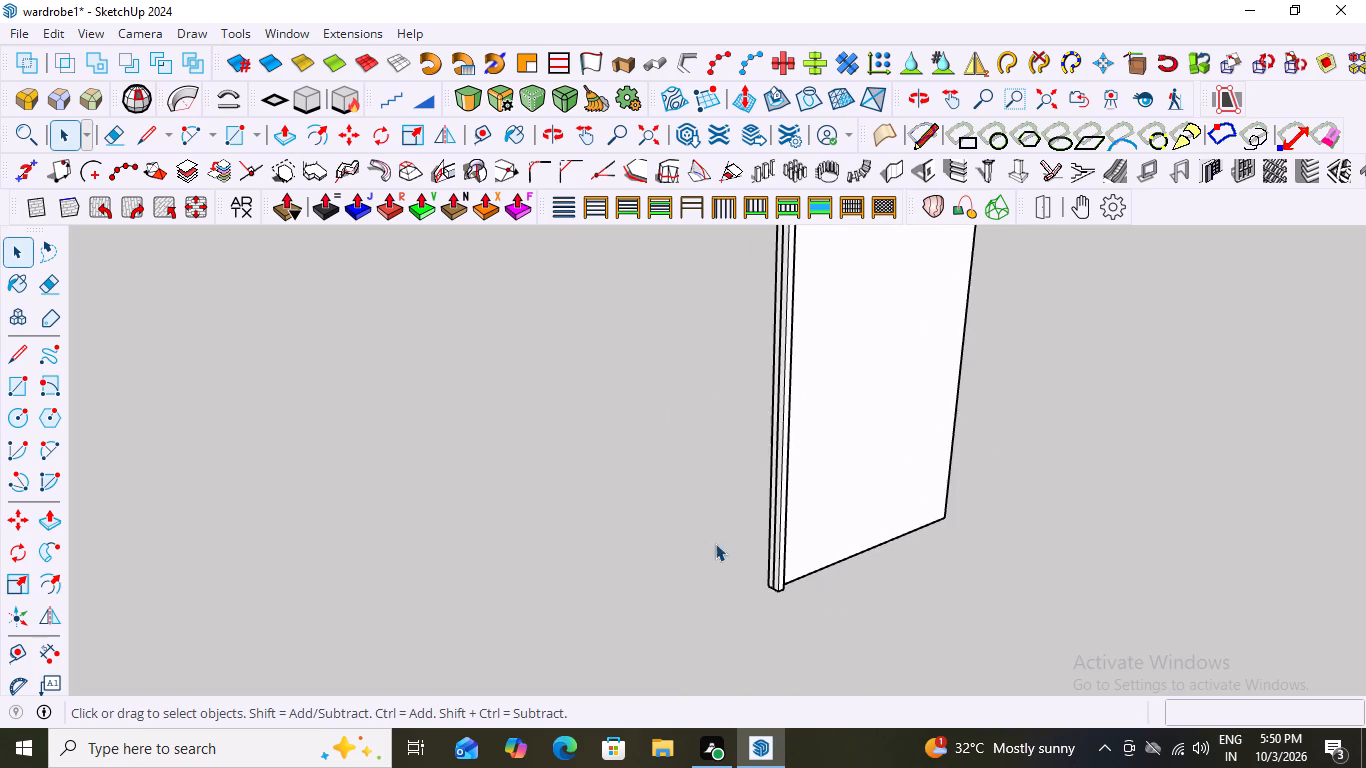
pyautogui.scroll(-5, 715, 543)
pyautogui.moveTo(942, 541); pyautogui.dragTo(741, 508, button='middle')
pyautogui.scroll(4, 744, 581)
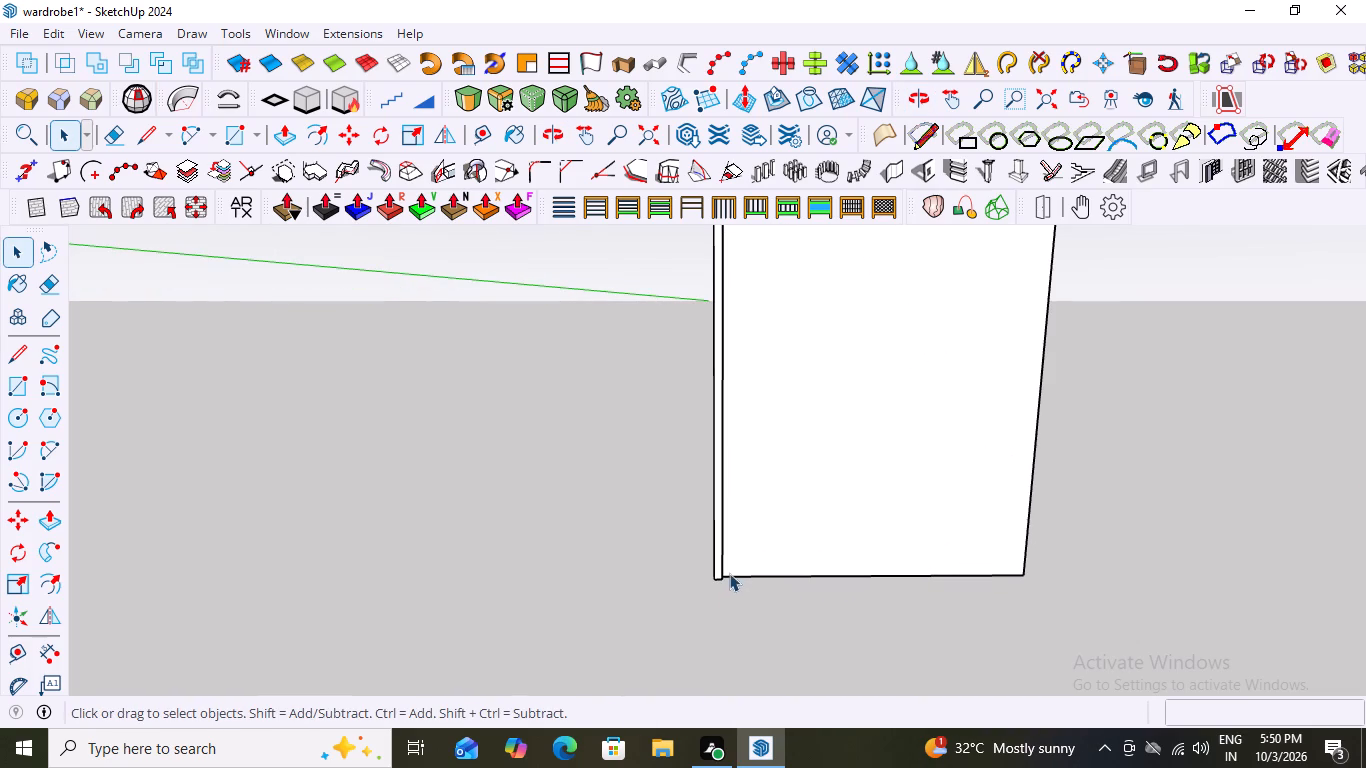
pyautogui.click(717, 557)
pyautogui.moveTo(775, 590); pyautogui.dragTo(659, 590, button='middle')
pyautogui.scroll(2, 698, 585)
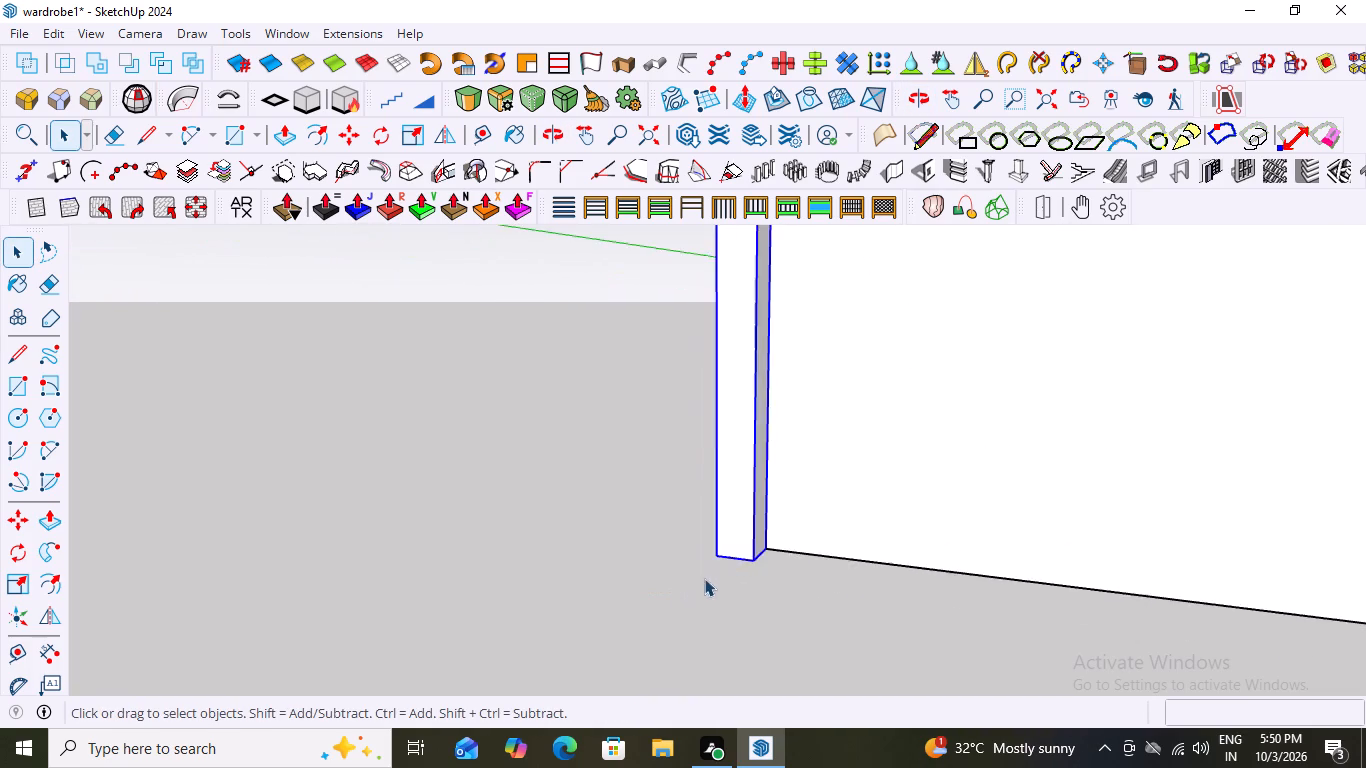
pyautogui.scroll(4, 704, 578)
pyautogui.scroll(-5, 723, 546)
pyautogui.scroll(3, 714, 535)
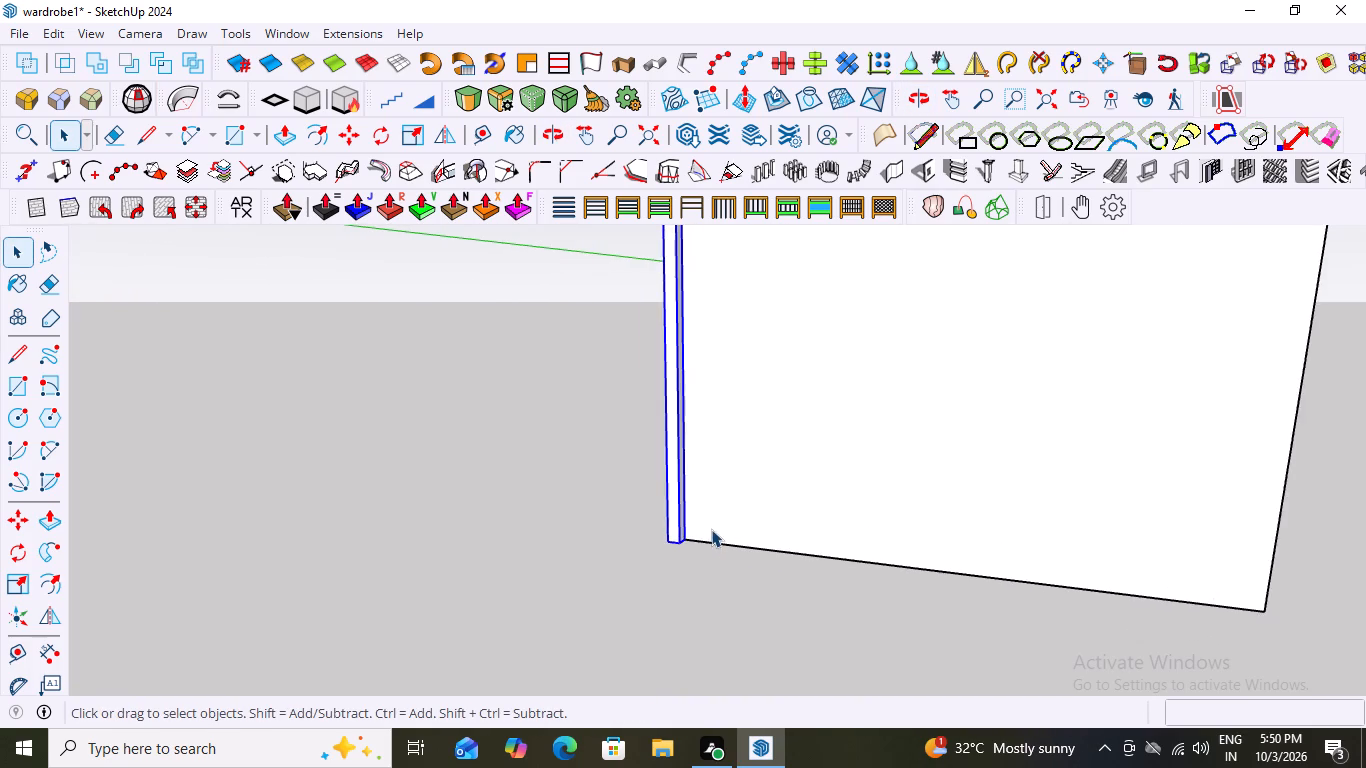
pyautogui.press('m')
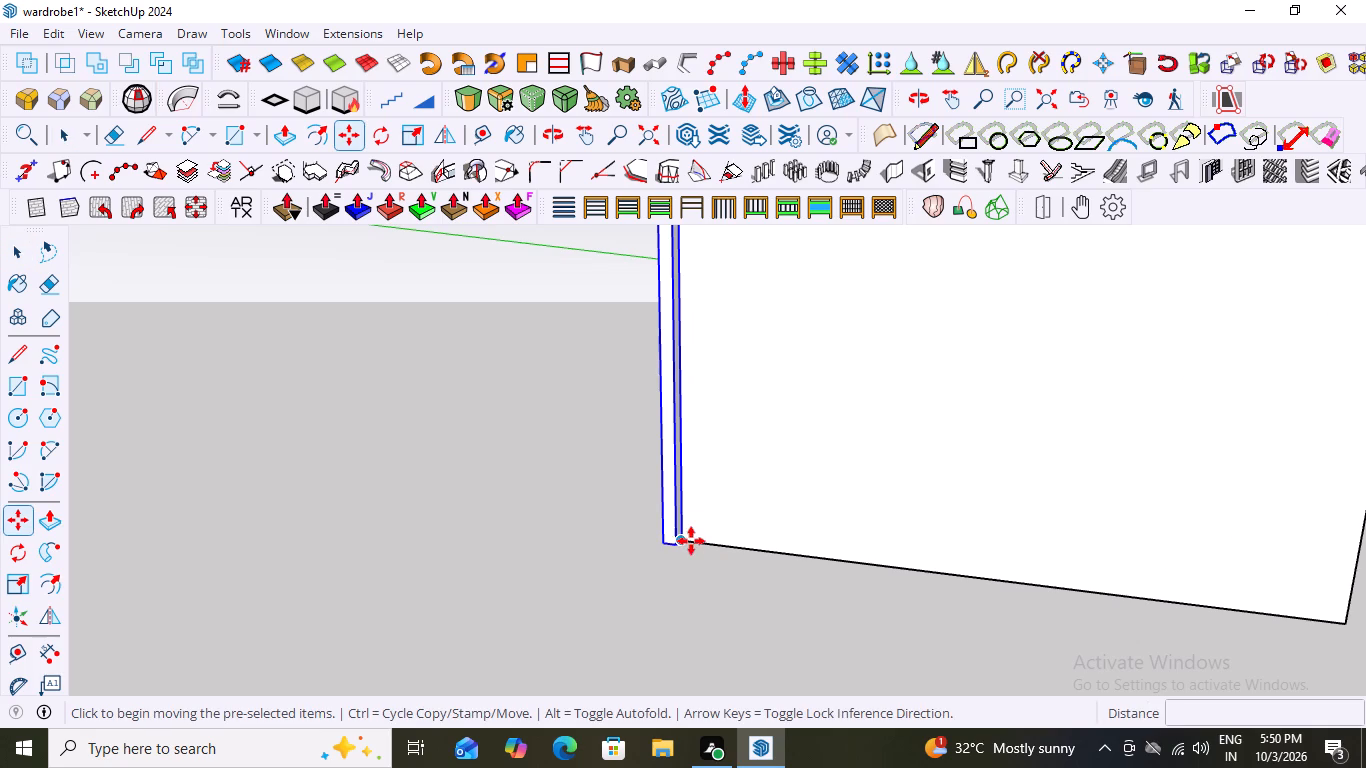
pyautogui.scroll(4, 687, 548)
pyautogui.scroll(-2, 690, 543)
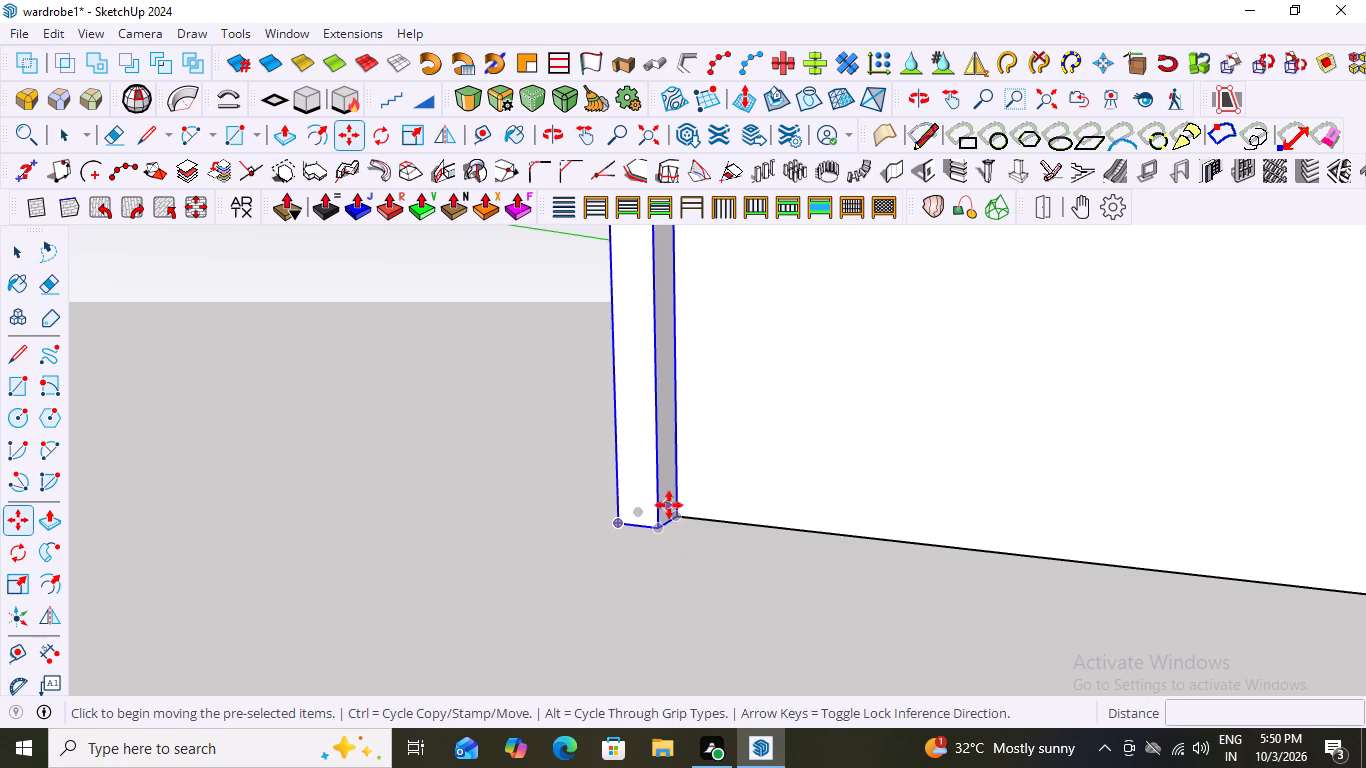
pyautogui.click(678, 516)
pyautogui.scroll(-5, 608, 536)
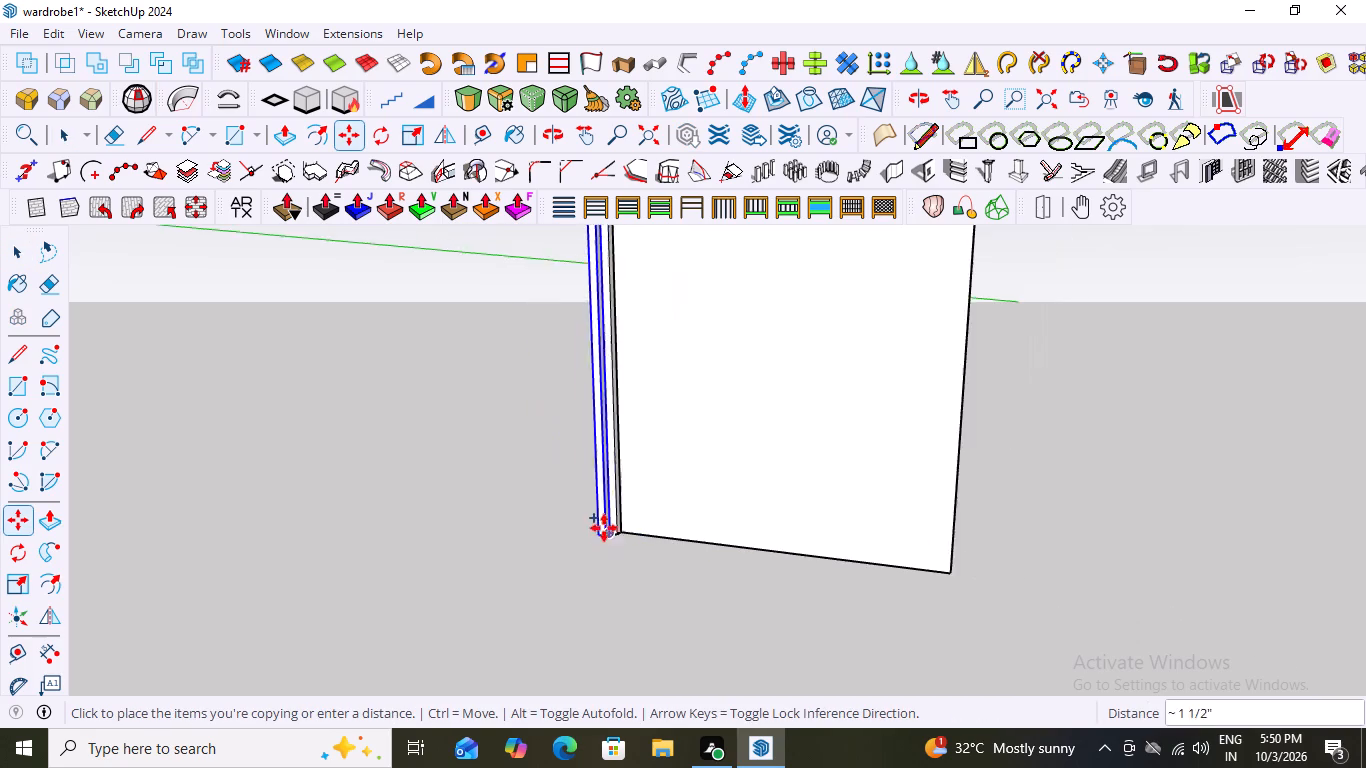
pyautogui.scroll(-3, 604, 528)
pyautogui.scroll(6, 784, 568)
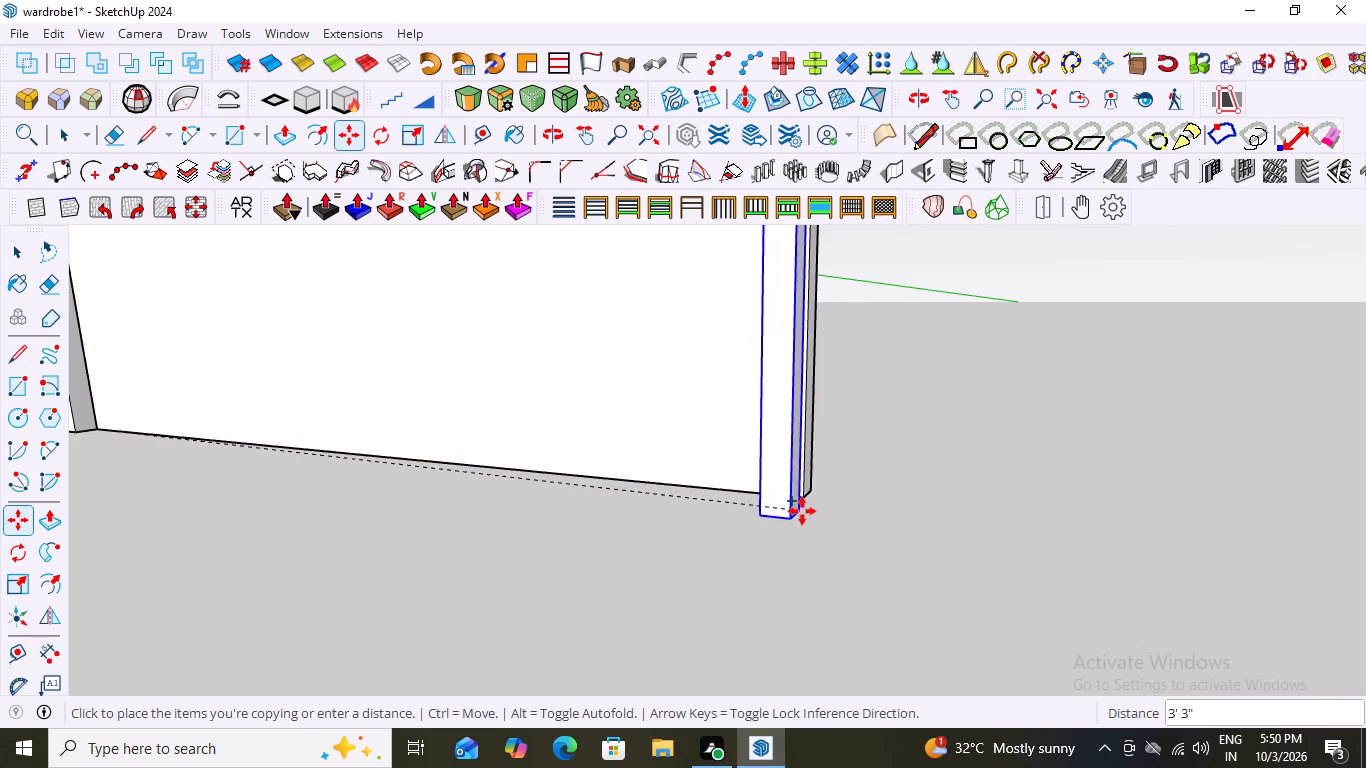
pyautogui.scroll(4, 802, 511)
pyautogui.scroll(-4, 799, 513)
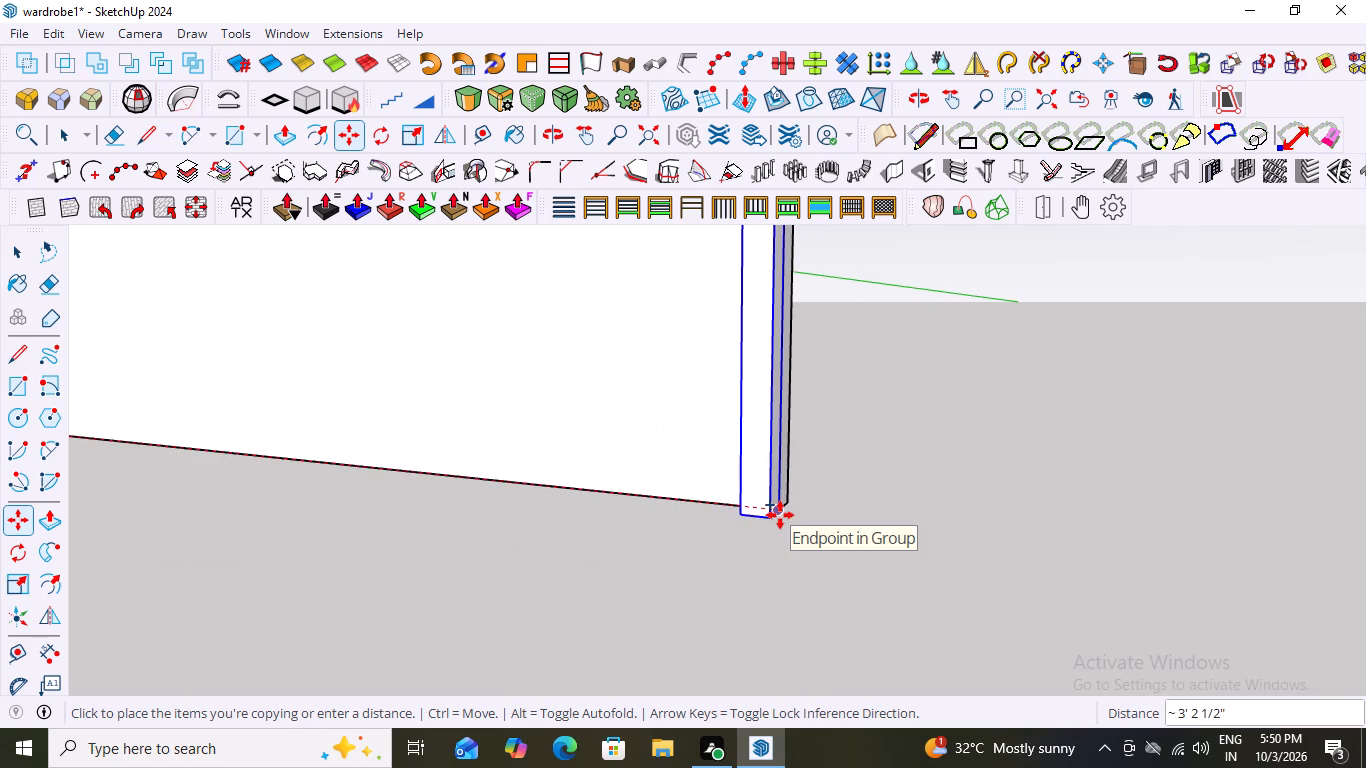
pyautogui.click(780, 515)
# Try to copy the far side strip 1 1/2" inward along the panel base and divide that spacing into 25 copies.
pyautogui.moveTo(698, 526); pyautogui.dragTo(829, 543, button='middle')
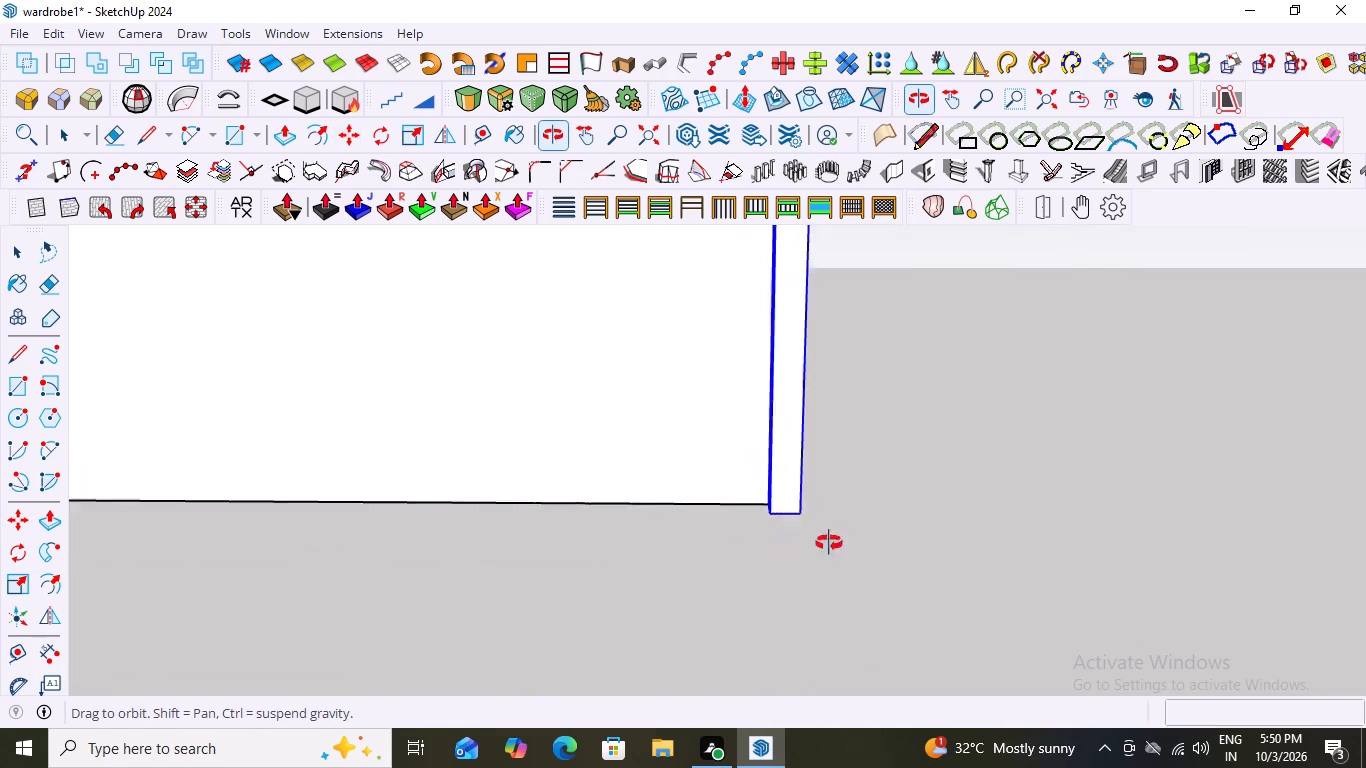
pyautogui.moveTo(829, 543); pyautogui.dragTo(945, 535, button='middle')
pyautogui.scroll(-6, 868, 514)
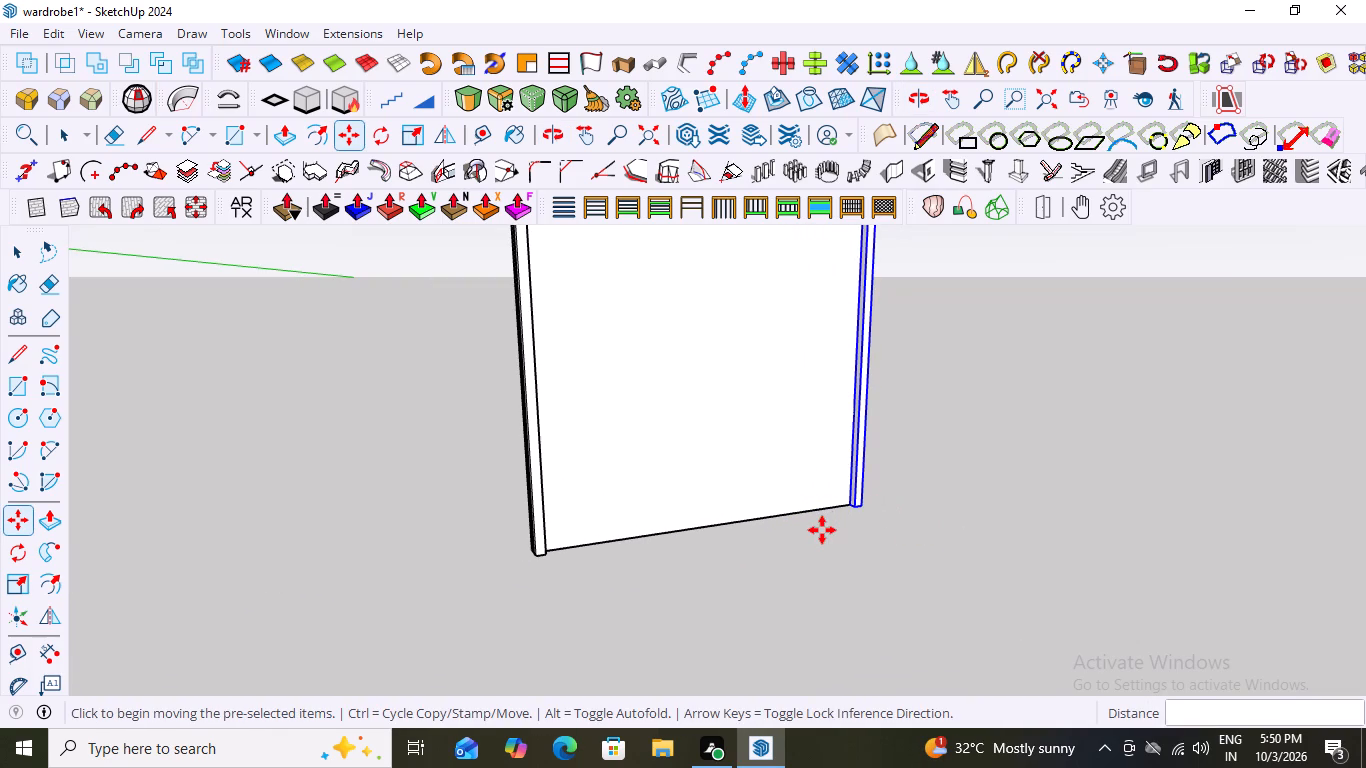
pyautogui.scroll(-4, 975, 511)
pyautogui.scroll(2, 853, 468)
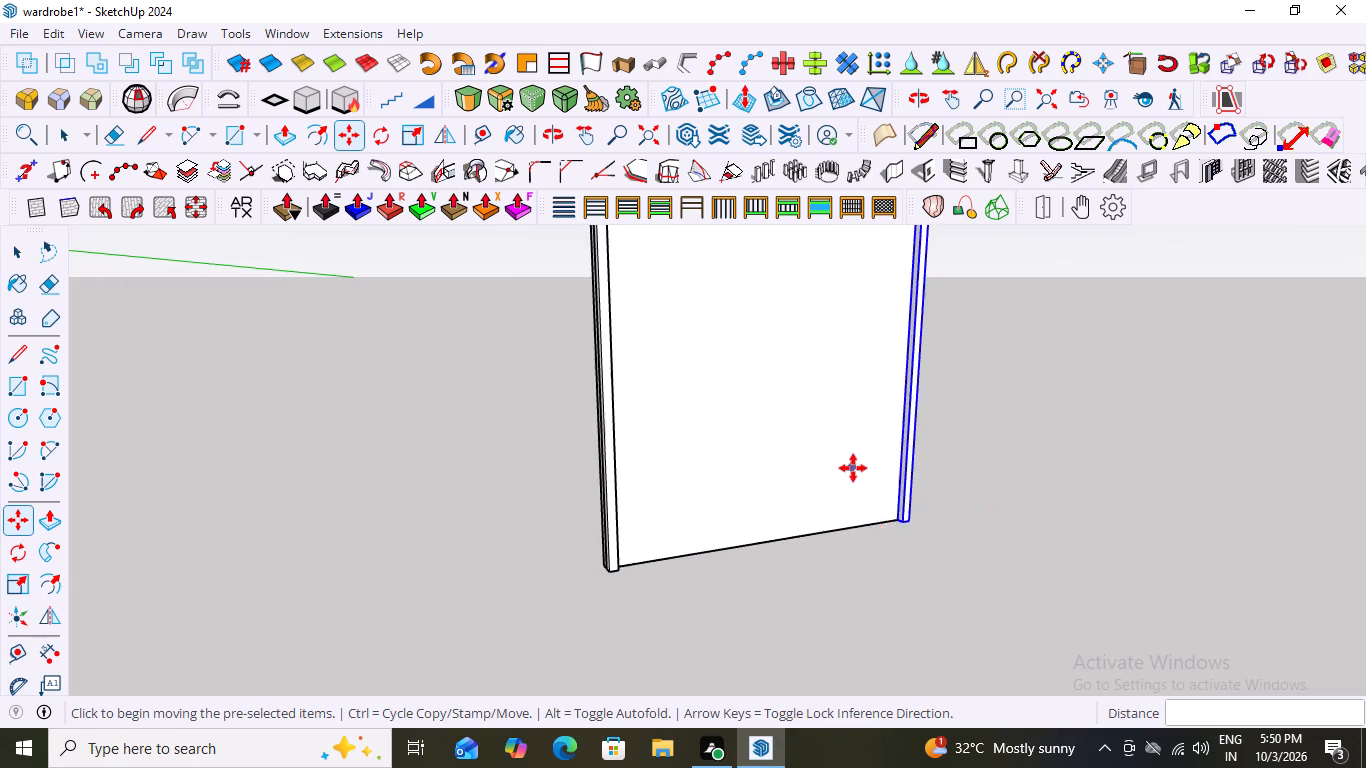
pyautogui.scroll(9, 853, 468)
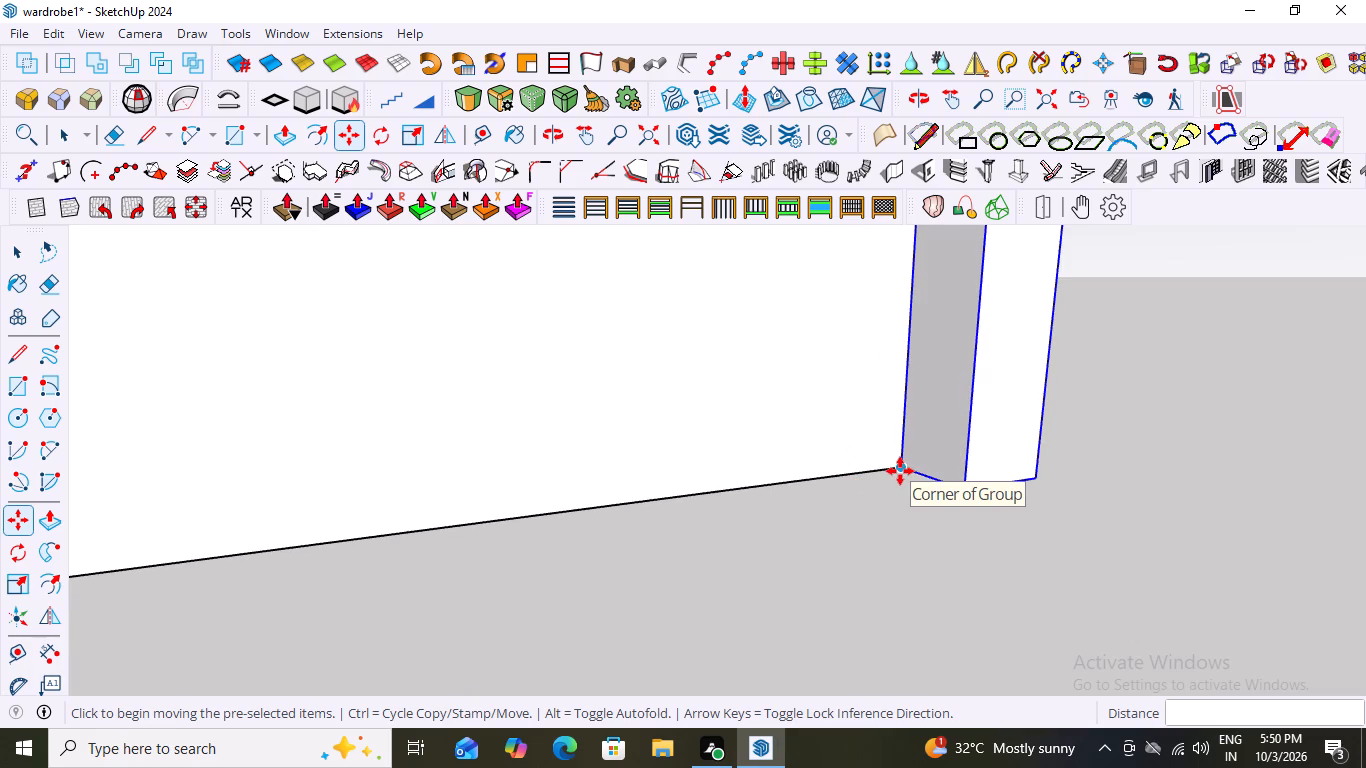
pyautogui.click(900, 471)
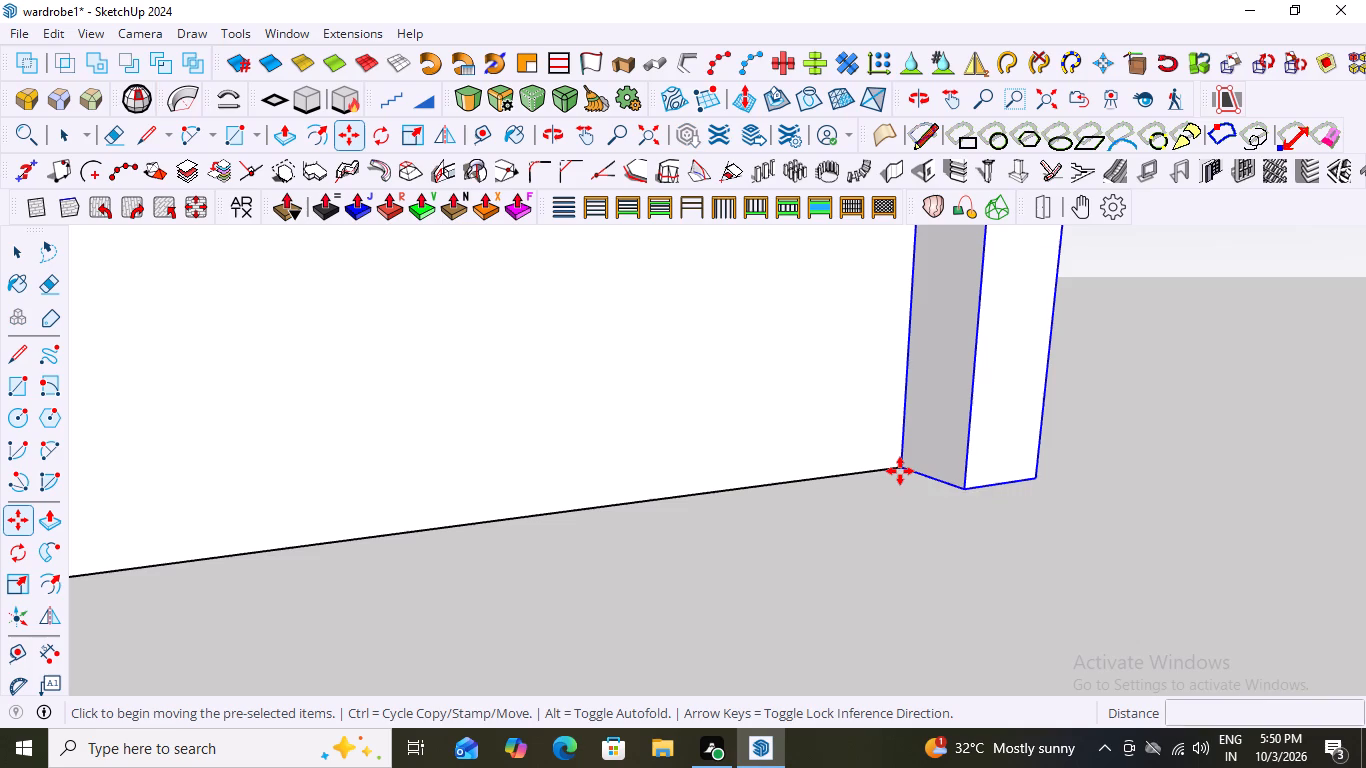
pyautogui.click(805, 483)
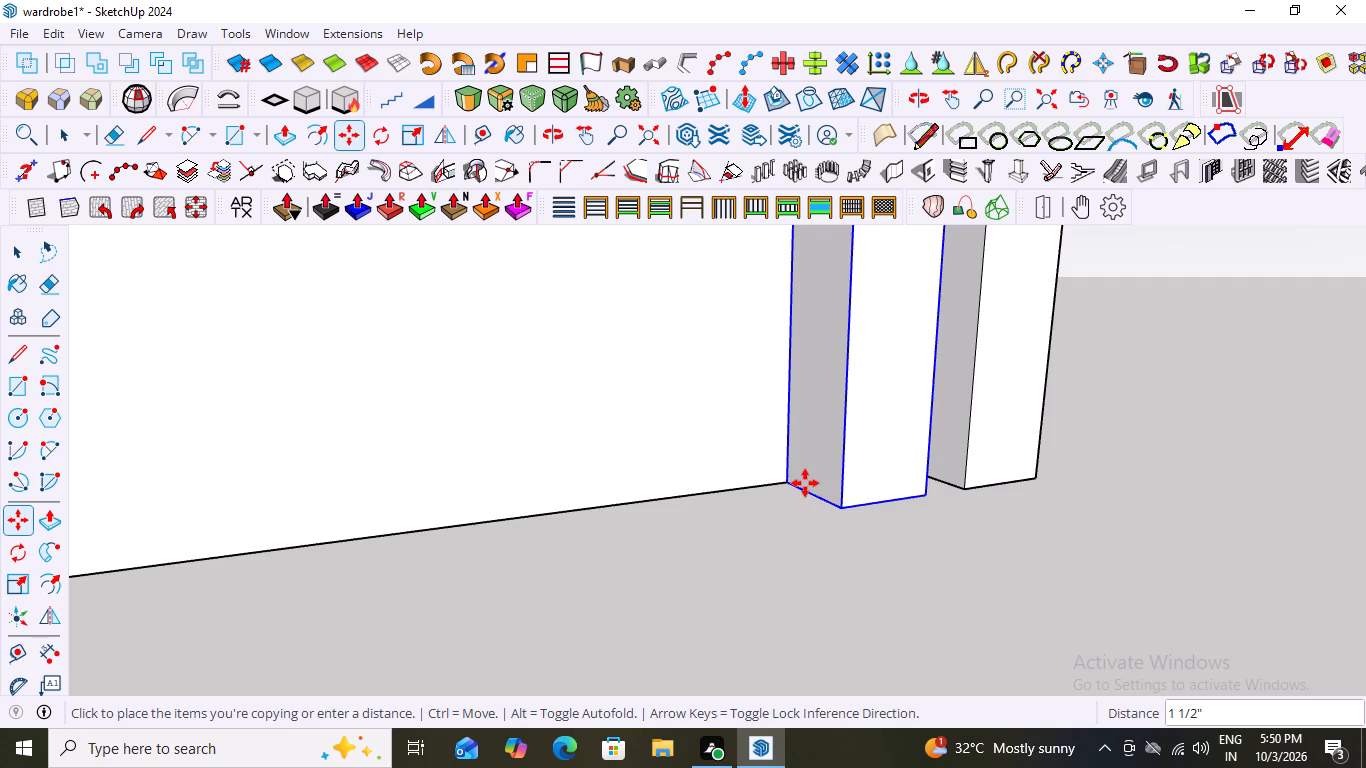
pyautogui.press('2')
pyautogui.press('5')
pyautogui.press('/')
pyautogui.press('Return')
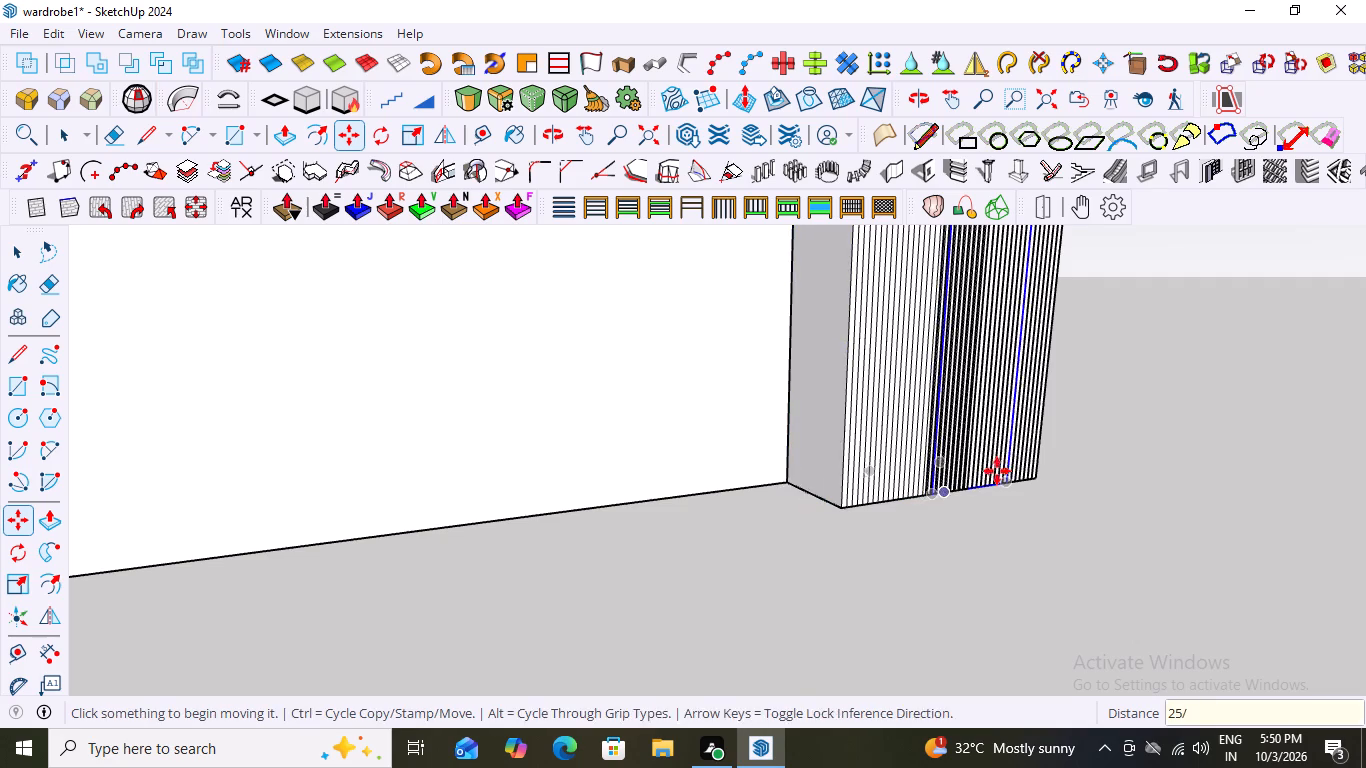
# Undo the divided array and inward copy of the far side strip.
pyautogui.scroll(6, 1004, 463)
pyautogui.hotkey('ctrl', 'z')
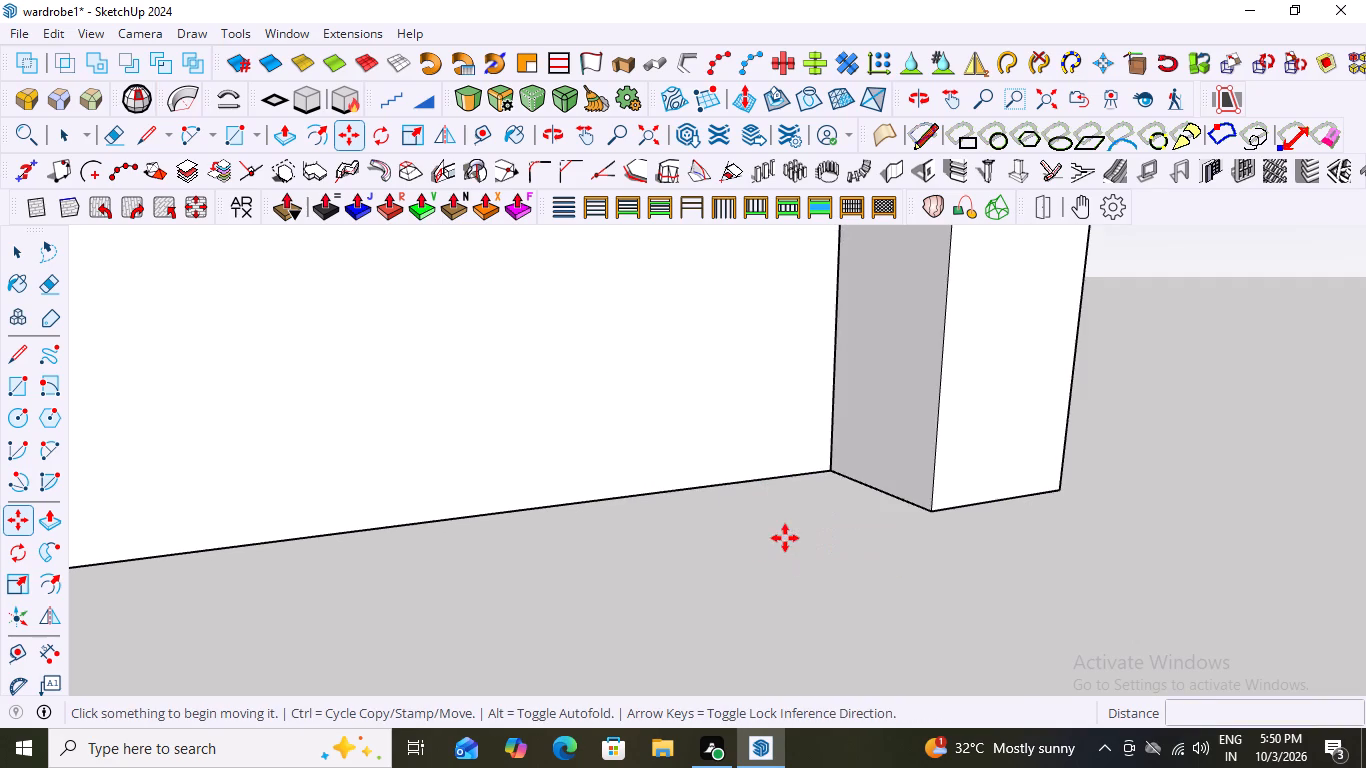
# Copy the far side strip along the arched panel's base, about 3' 1 1/2", to beside the opposite side strip.
pyautogui.scroll(-9, 717, 543)
pyautogui.scroll(2, 588, 592)
pyautogui.moveTo(636, 573); pyautogui.dragTo(549, 587, button='middle')
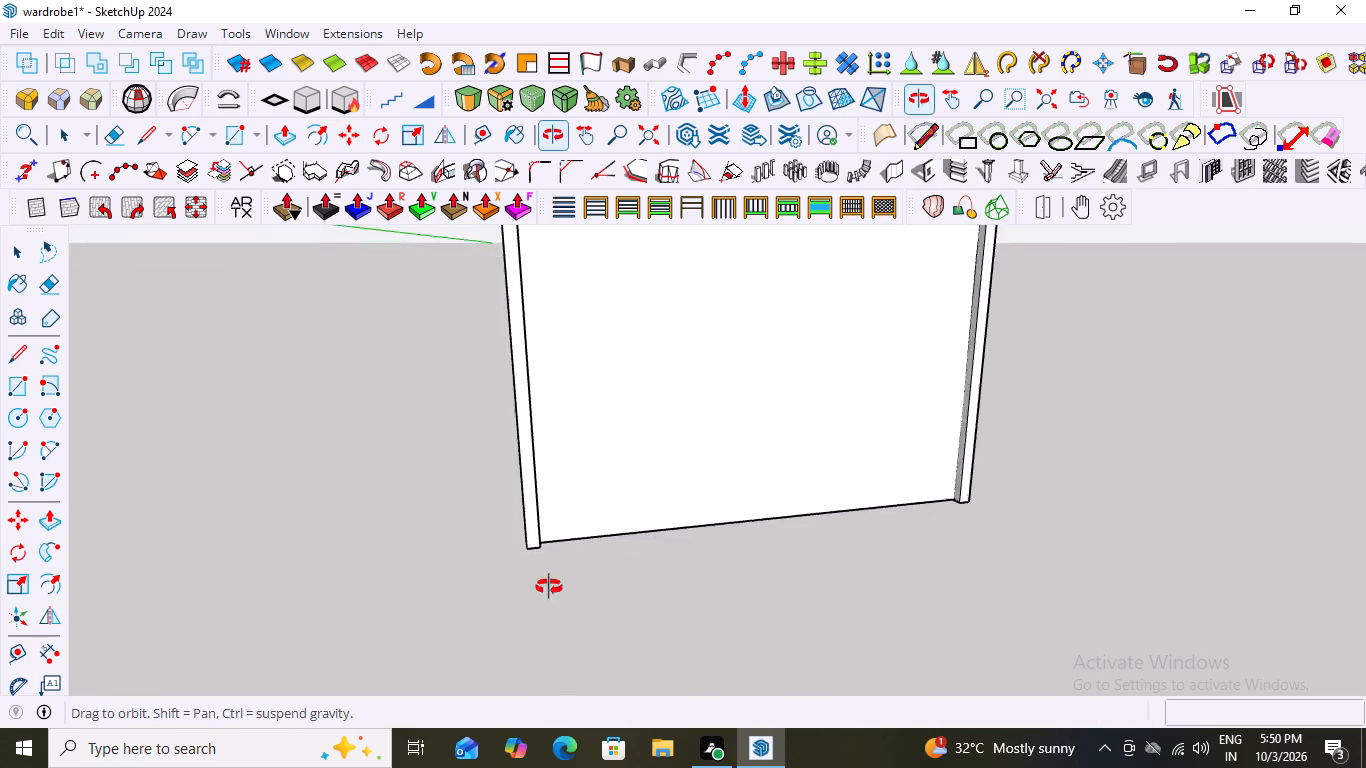
pyautogui.moveTo(549, 587); pyautogui.dragTo(486, 565, button='middle')
pyautogui.scroll(3, 516, 499)
pyautogui.moveTo(589, 549); pyautogui.dragTo(498, 561, button='middle')
pyautogui.scroll(3, 578, 495)
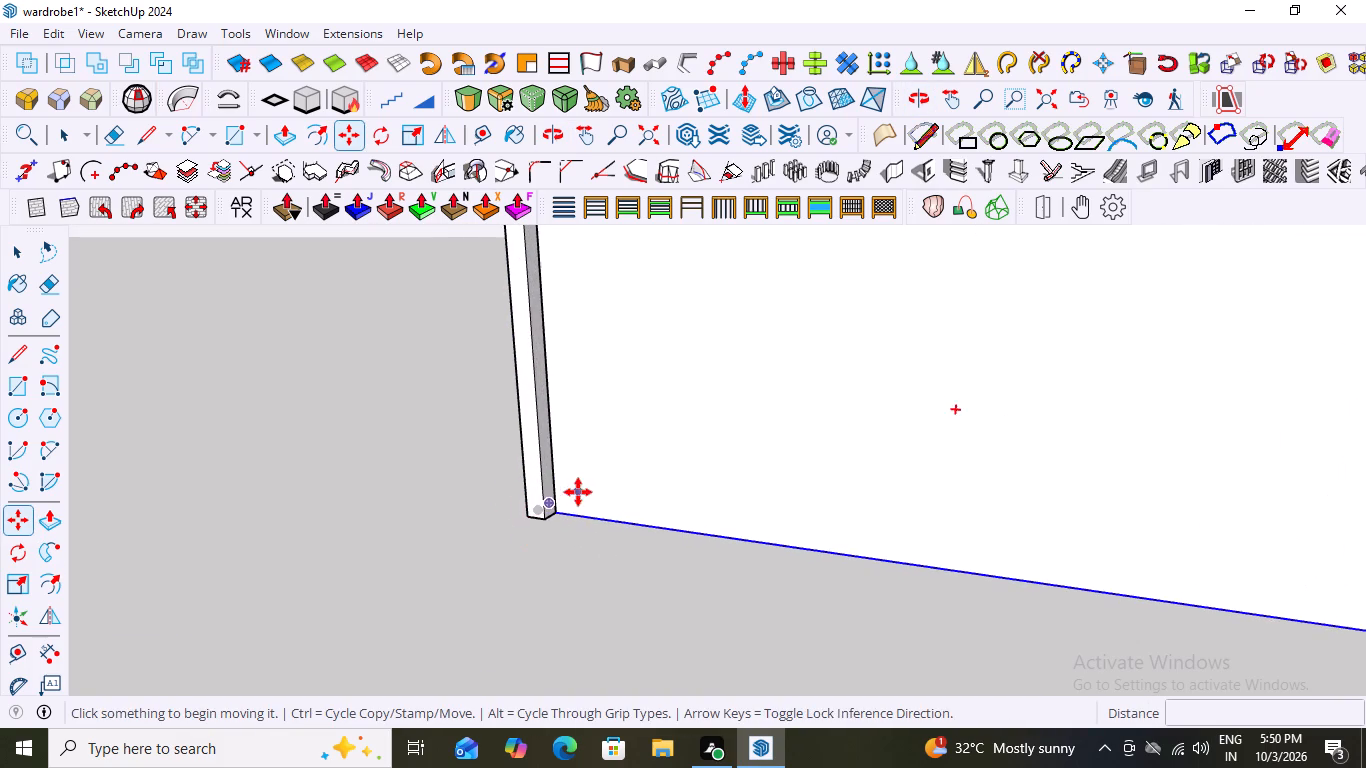
pyautogui.scroll(2, 566, 512)
pyautogui.click(557, 514)
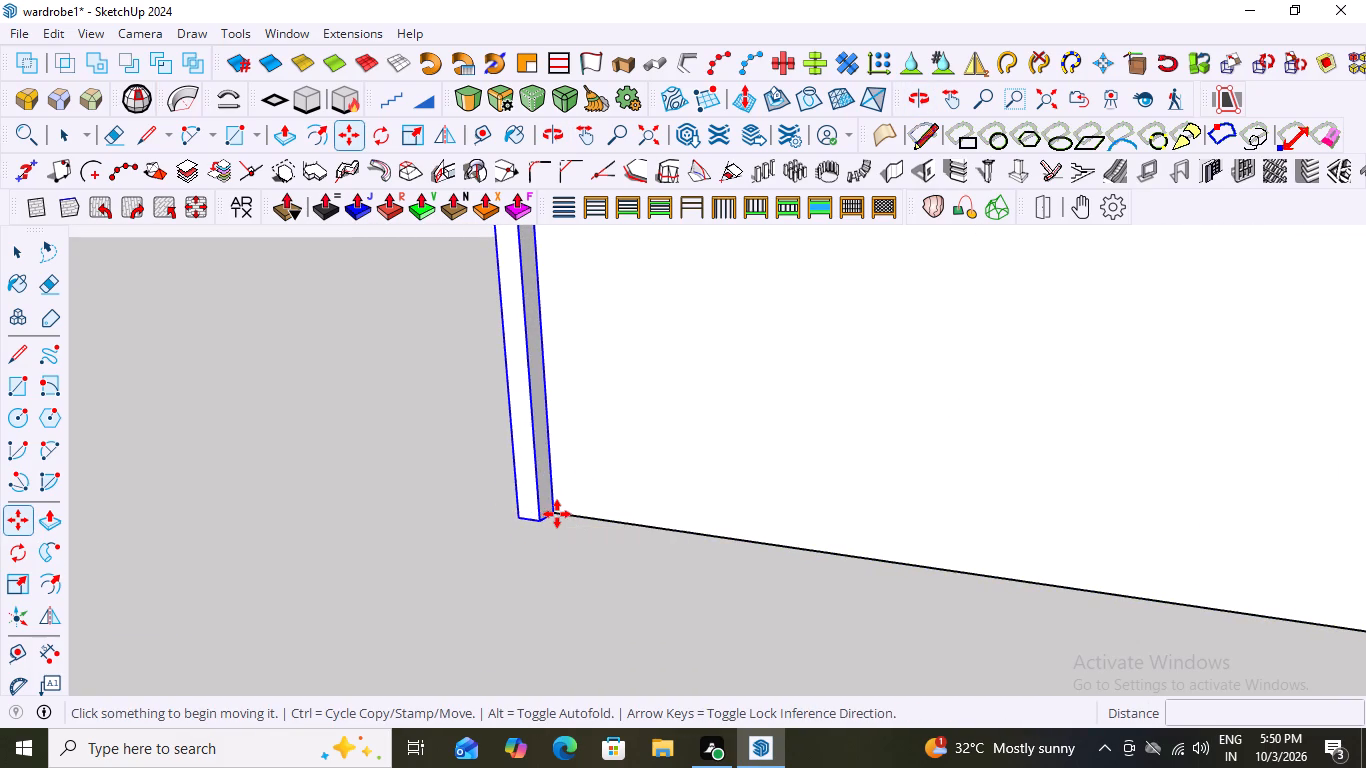
pyautogui.scroll(-4, 735, 521)
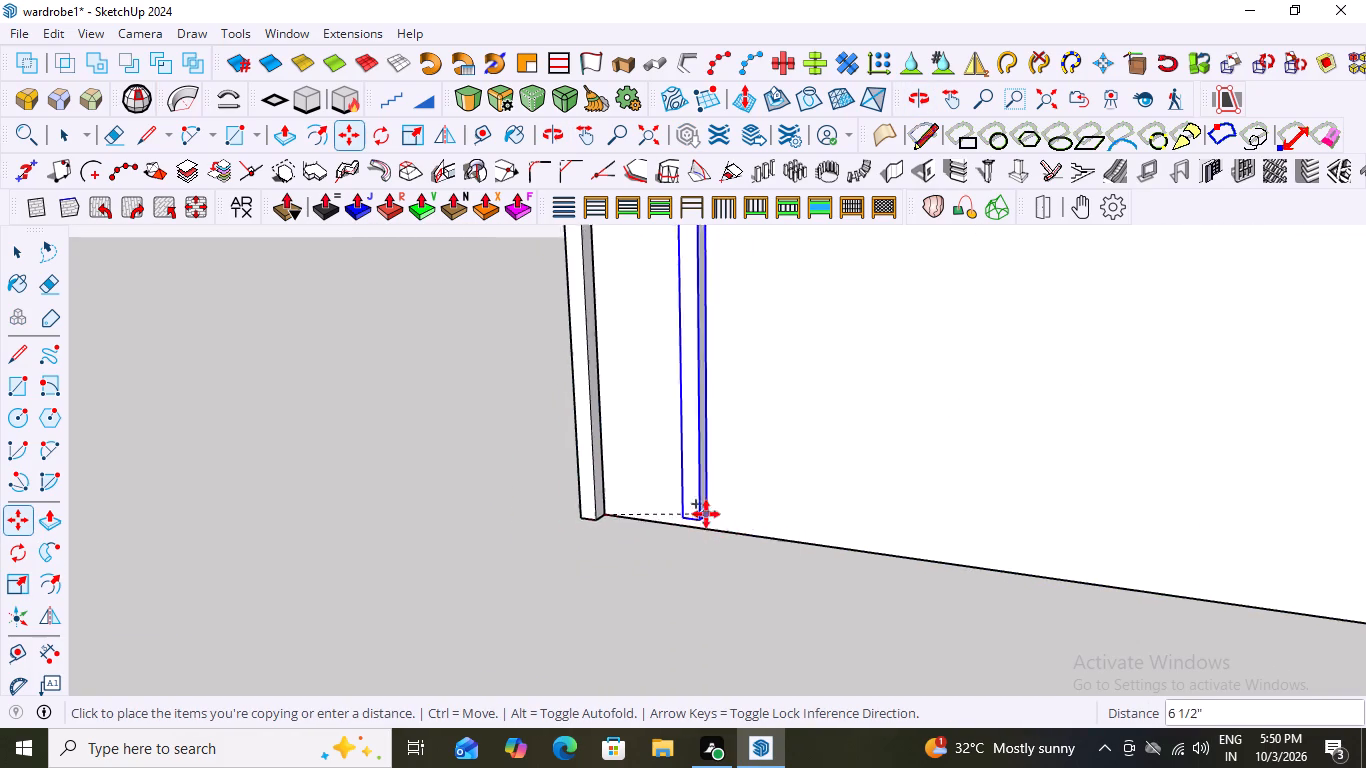
pyautogui.scroll(-2, 706, 514)
pyautogui.scroll(4, 1235, 616)
pyautogui.scroll(-7, 1210, 562)
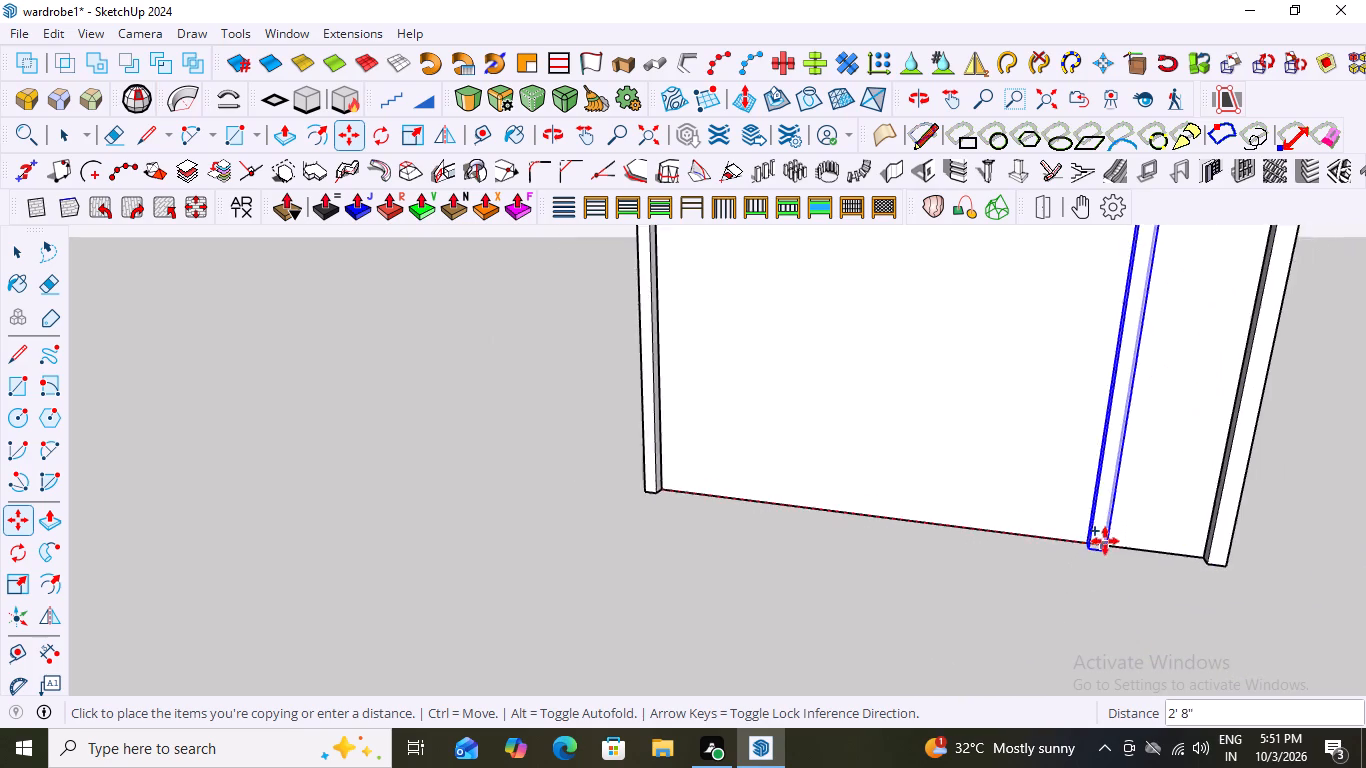
pyautogui.scroll(-1, 1105, 541)
pyautogui.scroll(5, 1174, 562)
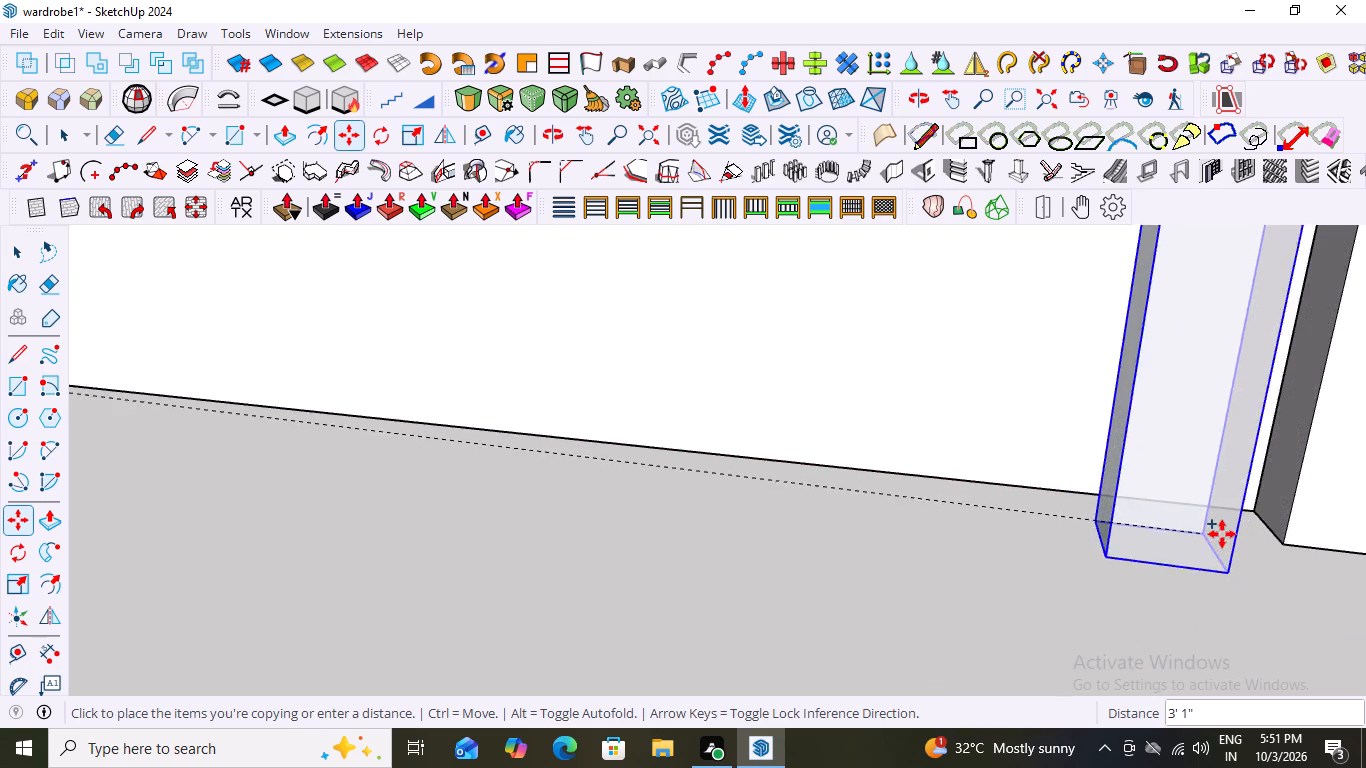
pyautogui.click(1245, 516)
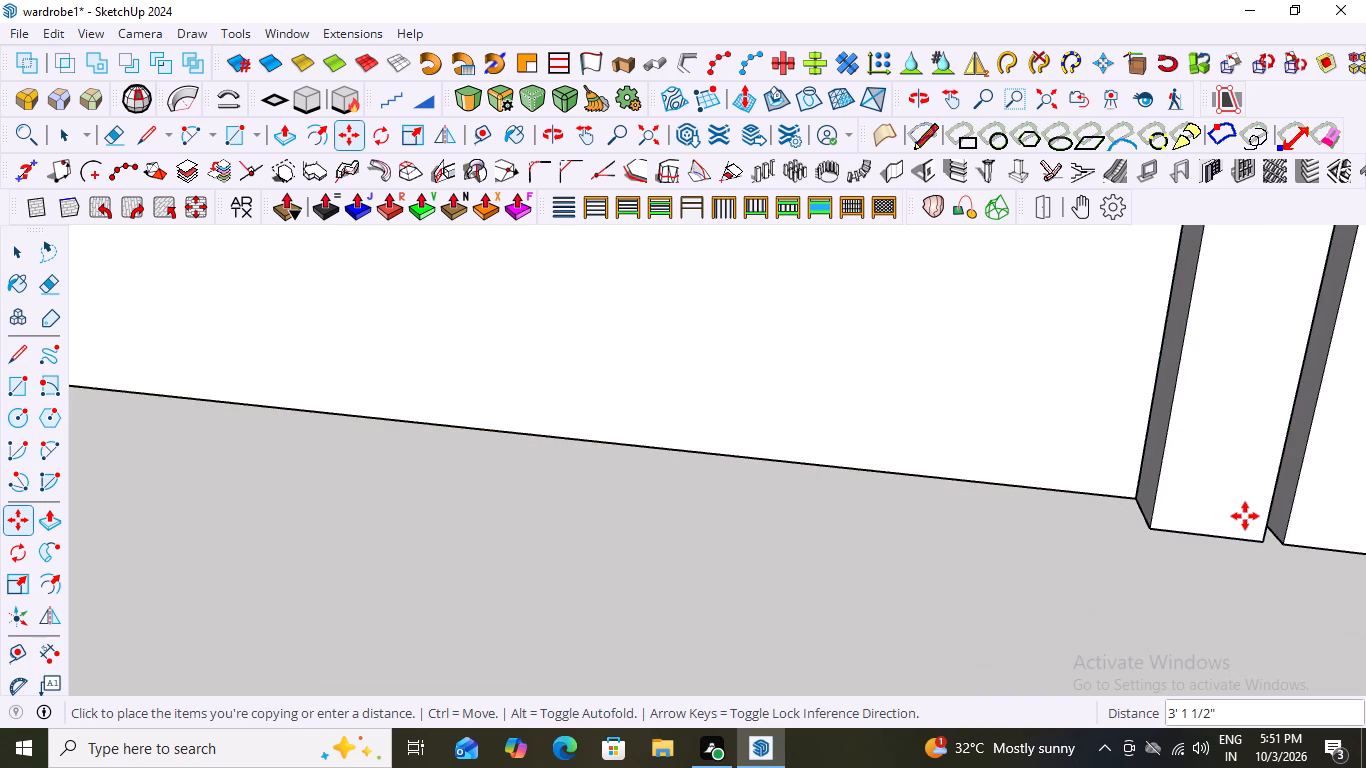
# Divide the copied strip's distance into an evenly spaced array of 25 copies across the arched panel.
pyautogui.press('2')
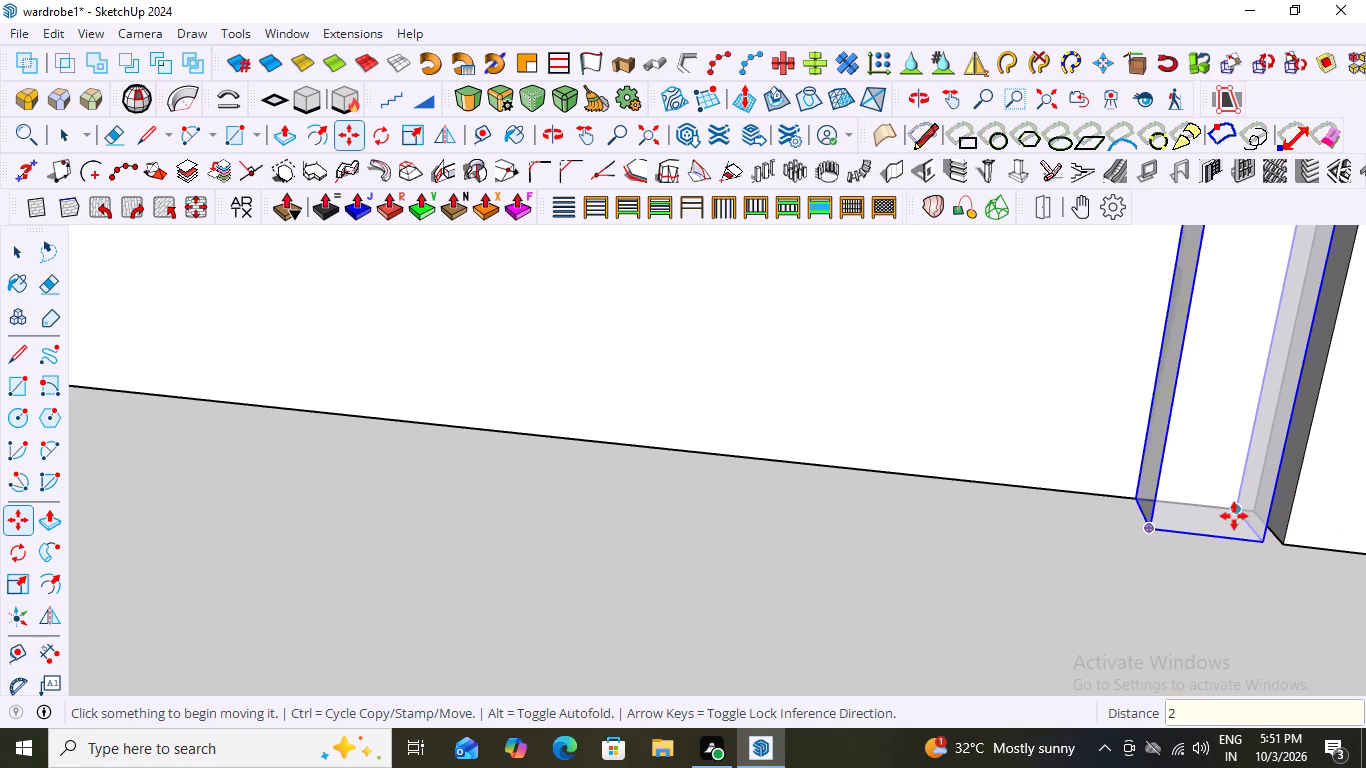
pyautogui.press('5')
pyautogui.press('/')
pyautogui.press('Return')
pyautogui.scroll(-7, 1054, 491)
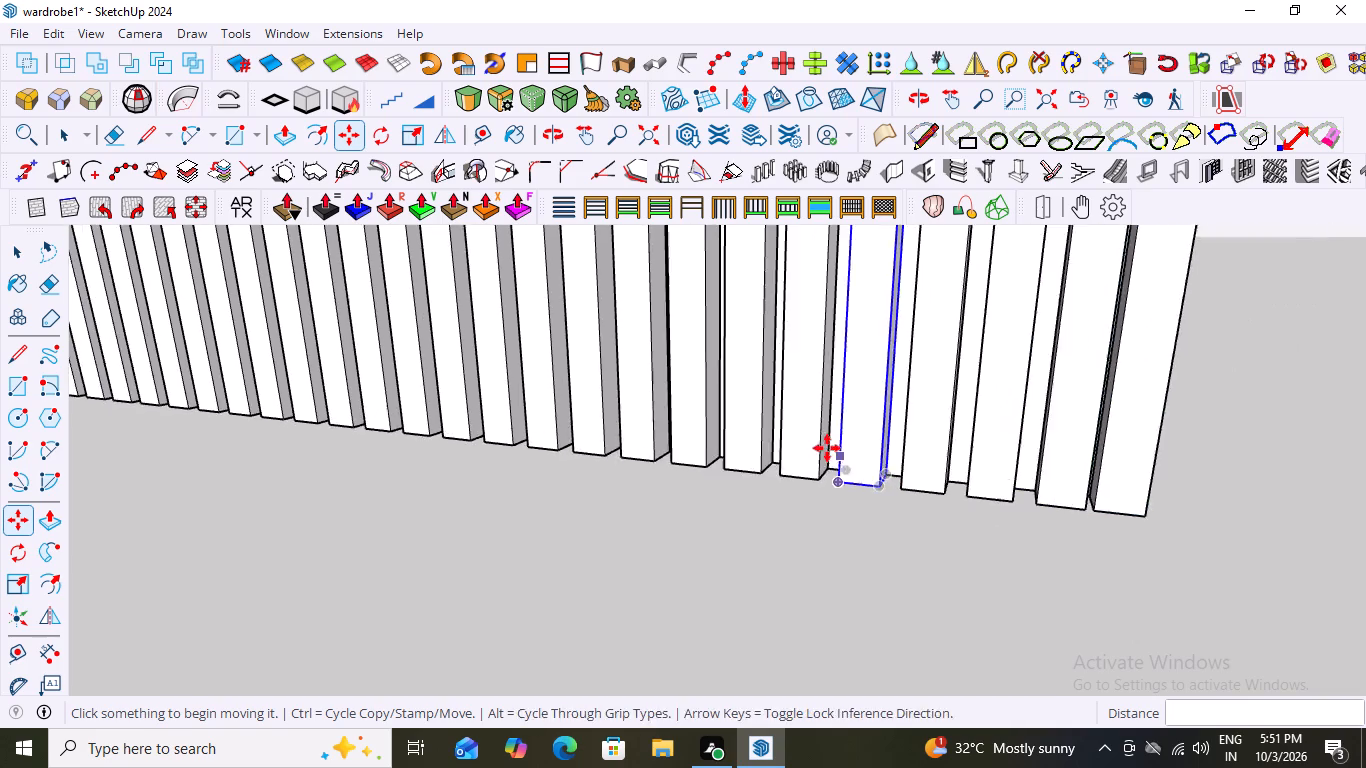
pyautogui.scroll(-14, 827, 448)
pyautogui.scroll(-7, 1057, 510)
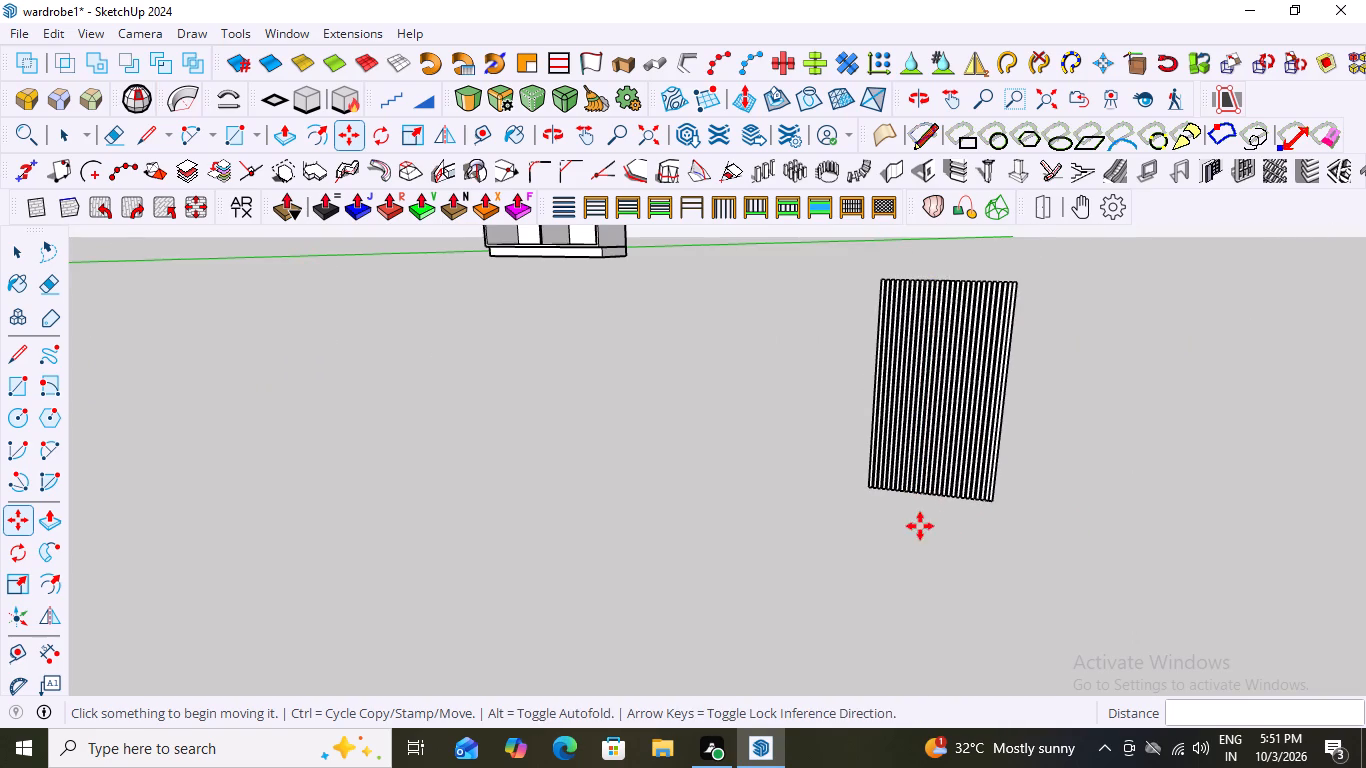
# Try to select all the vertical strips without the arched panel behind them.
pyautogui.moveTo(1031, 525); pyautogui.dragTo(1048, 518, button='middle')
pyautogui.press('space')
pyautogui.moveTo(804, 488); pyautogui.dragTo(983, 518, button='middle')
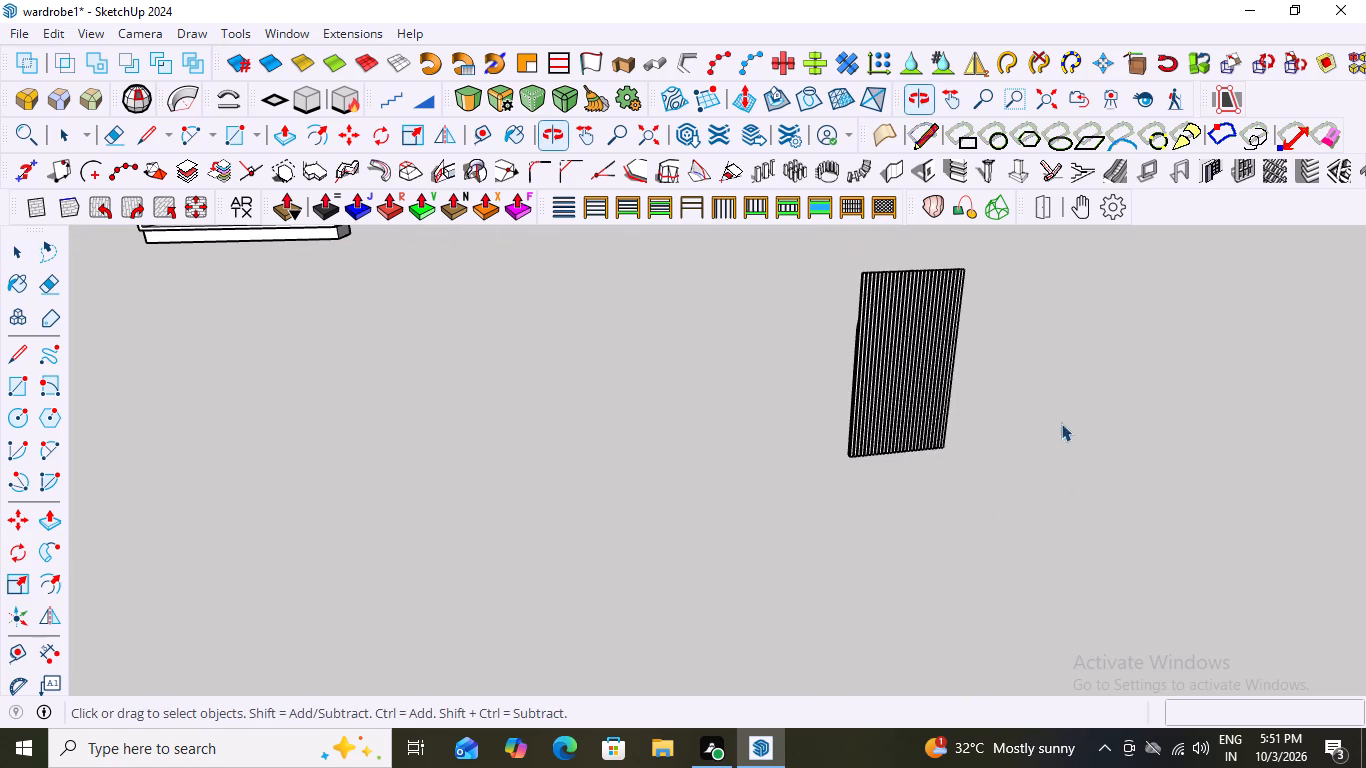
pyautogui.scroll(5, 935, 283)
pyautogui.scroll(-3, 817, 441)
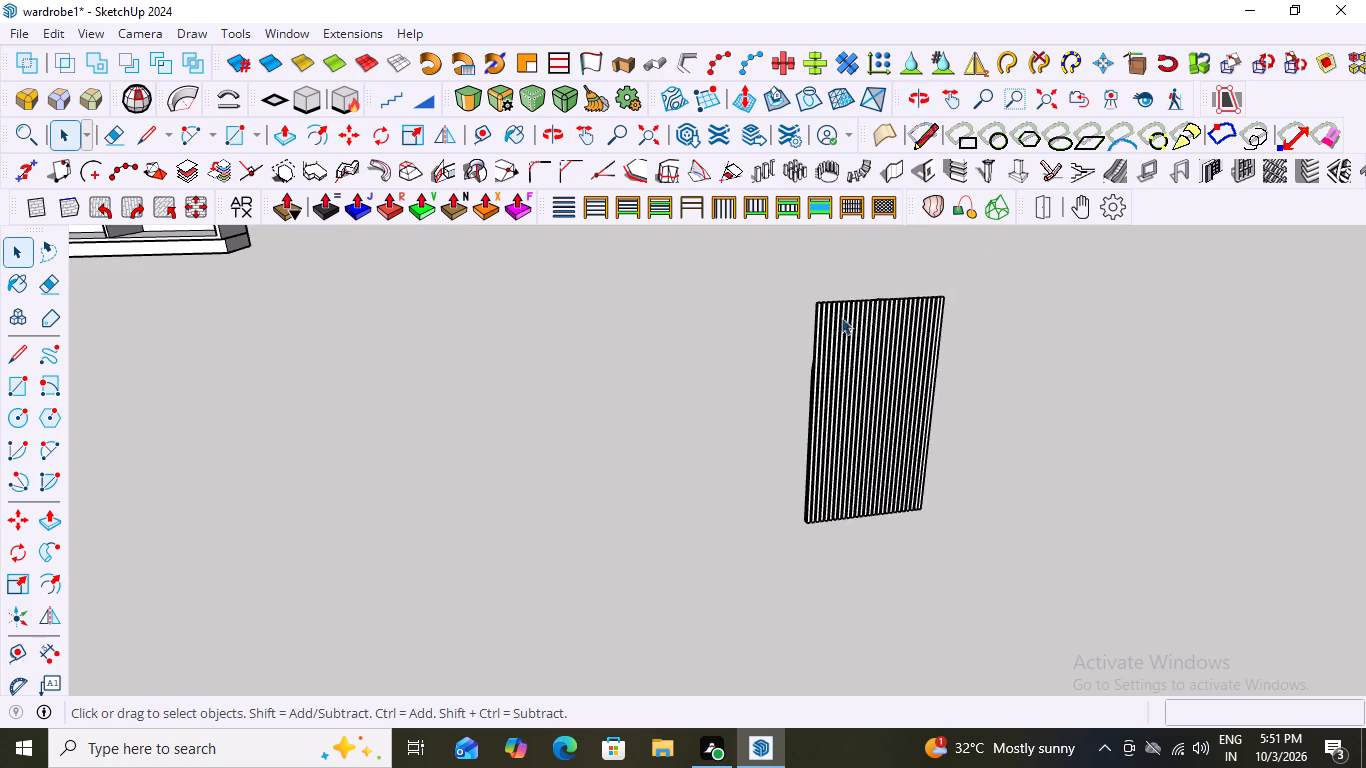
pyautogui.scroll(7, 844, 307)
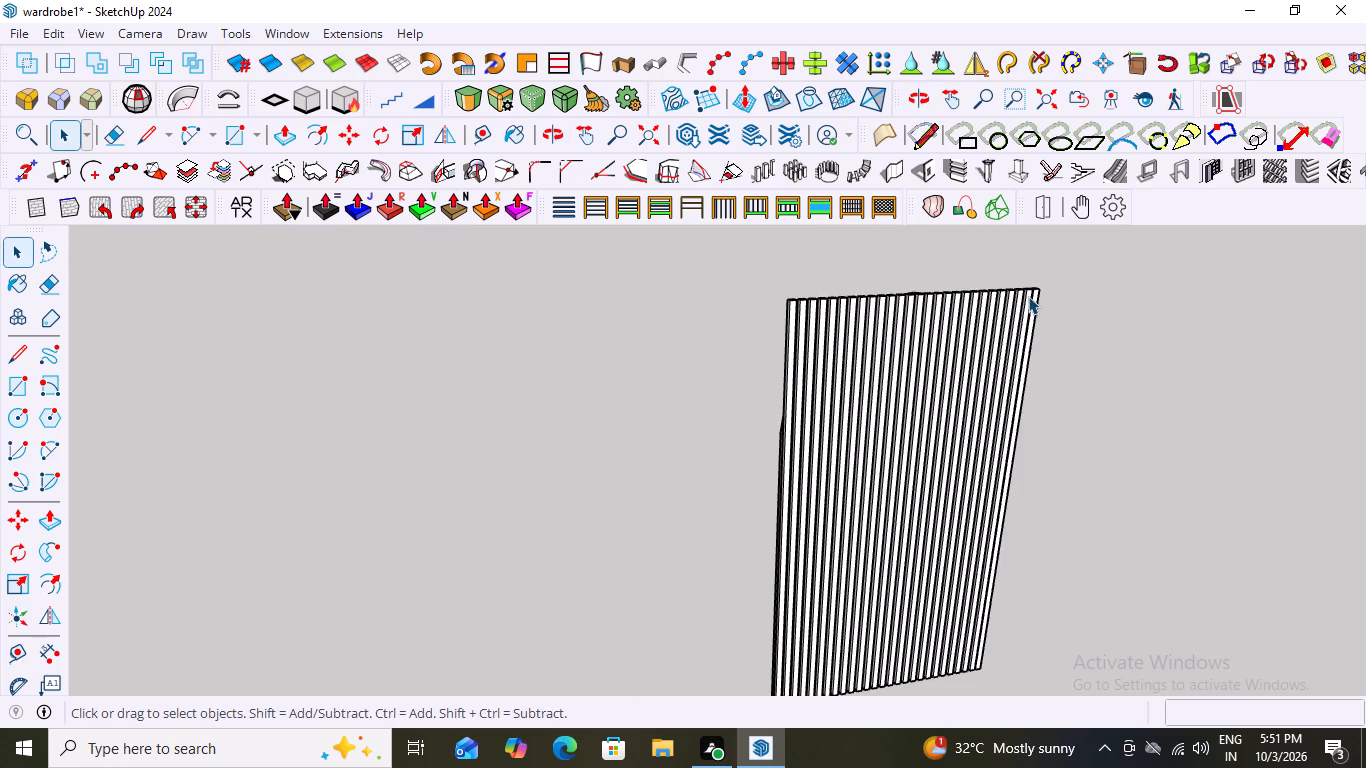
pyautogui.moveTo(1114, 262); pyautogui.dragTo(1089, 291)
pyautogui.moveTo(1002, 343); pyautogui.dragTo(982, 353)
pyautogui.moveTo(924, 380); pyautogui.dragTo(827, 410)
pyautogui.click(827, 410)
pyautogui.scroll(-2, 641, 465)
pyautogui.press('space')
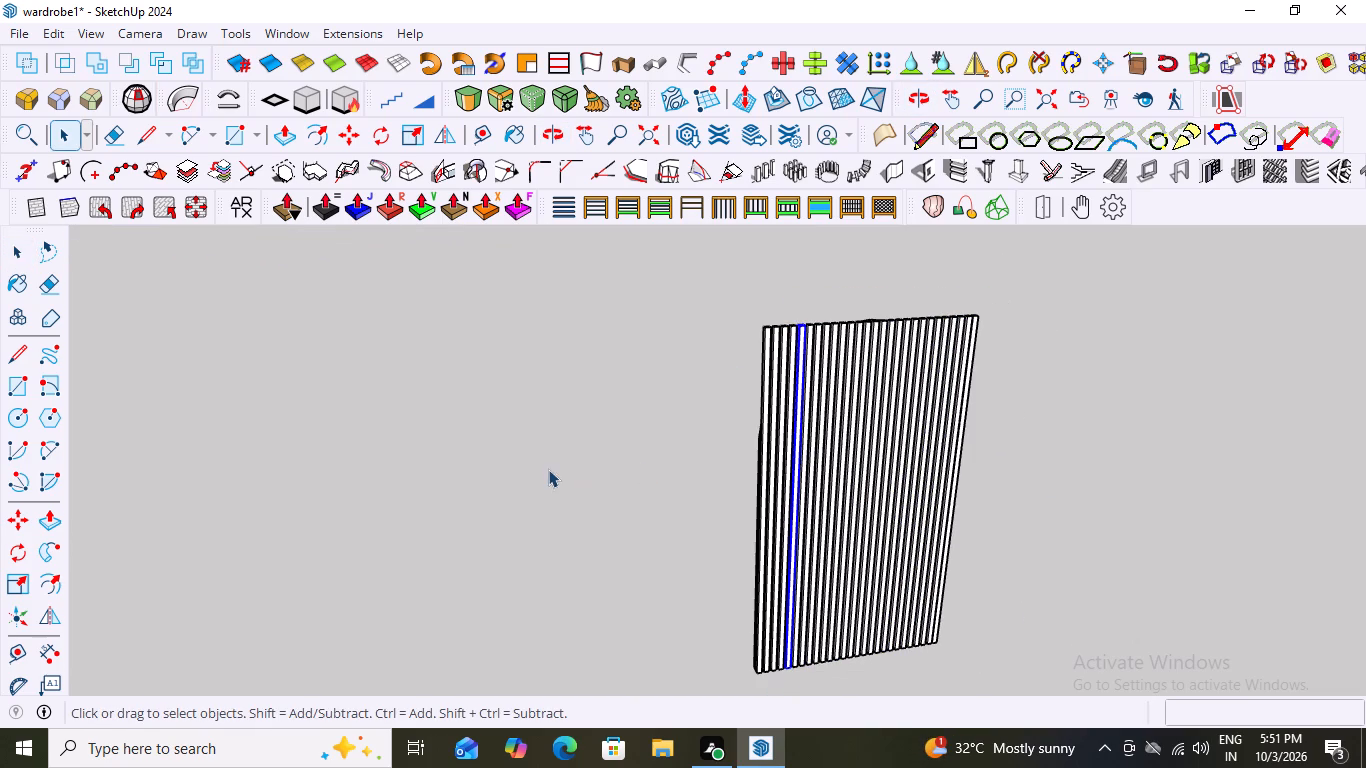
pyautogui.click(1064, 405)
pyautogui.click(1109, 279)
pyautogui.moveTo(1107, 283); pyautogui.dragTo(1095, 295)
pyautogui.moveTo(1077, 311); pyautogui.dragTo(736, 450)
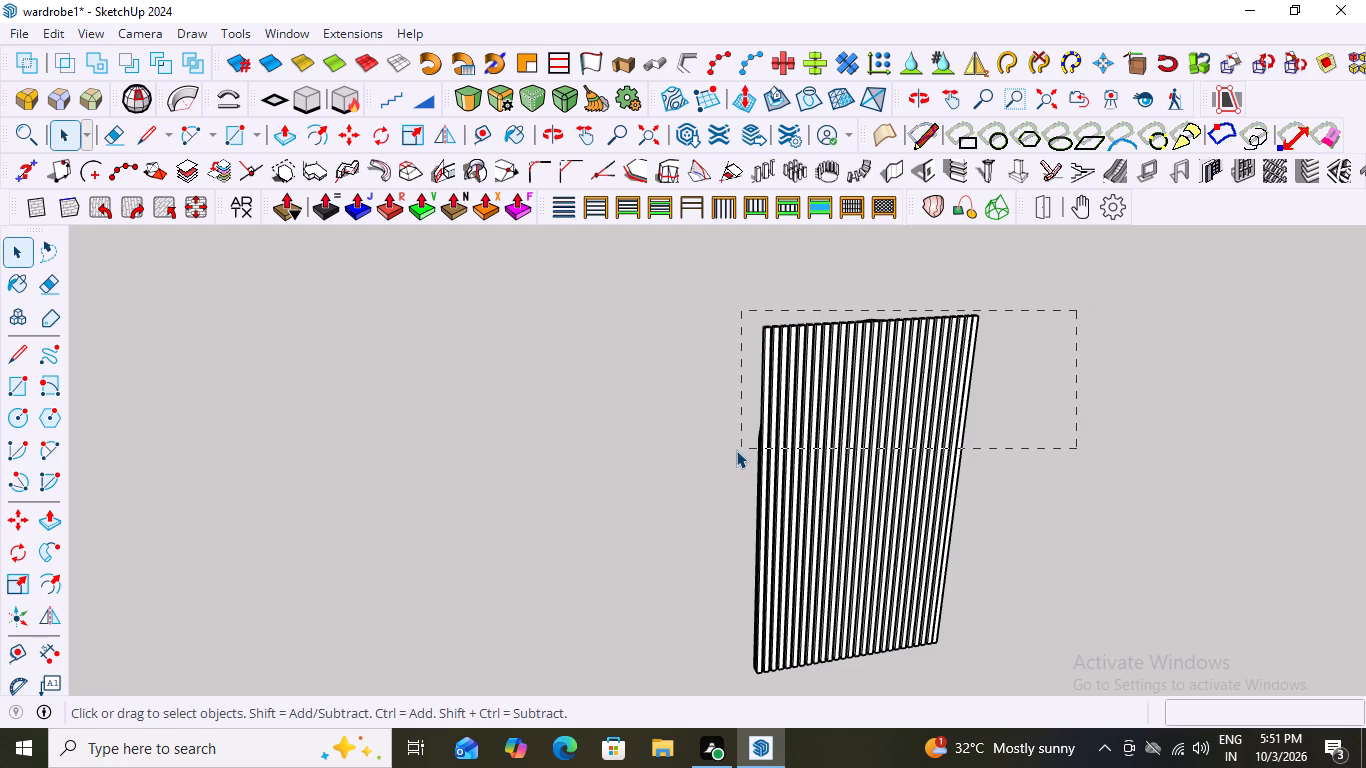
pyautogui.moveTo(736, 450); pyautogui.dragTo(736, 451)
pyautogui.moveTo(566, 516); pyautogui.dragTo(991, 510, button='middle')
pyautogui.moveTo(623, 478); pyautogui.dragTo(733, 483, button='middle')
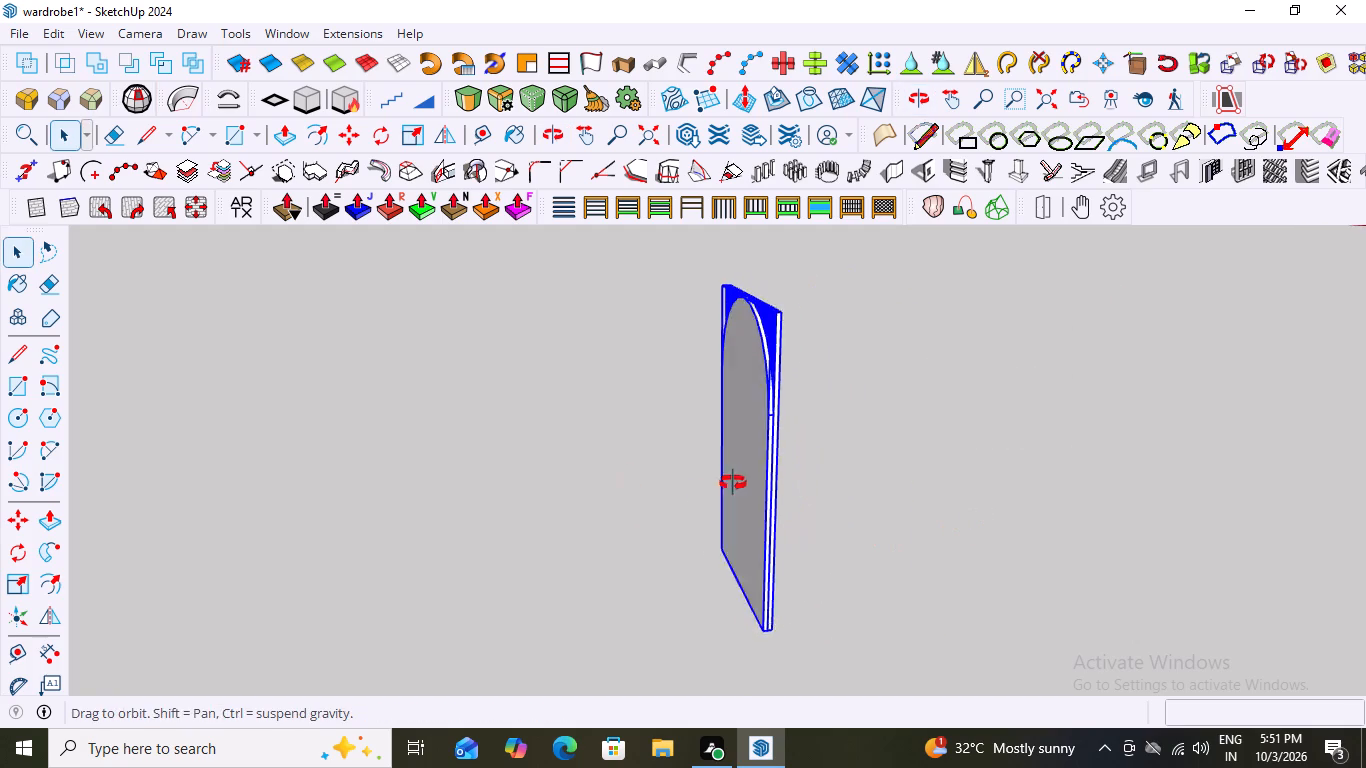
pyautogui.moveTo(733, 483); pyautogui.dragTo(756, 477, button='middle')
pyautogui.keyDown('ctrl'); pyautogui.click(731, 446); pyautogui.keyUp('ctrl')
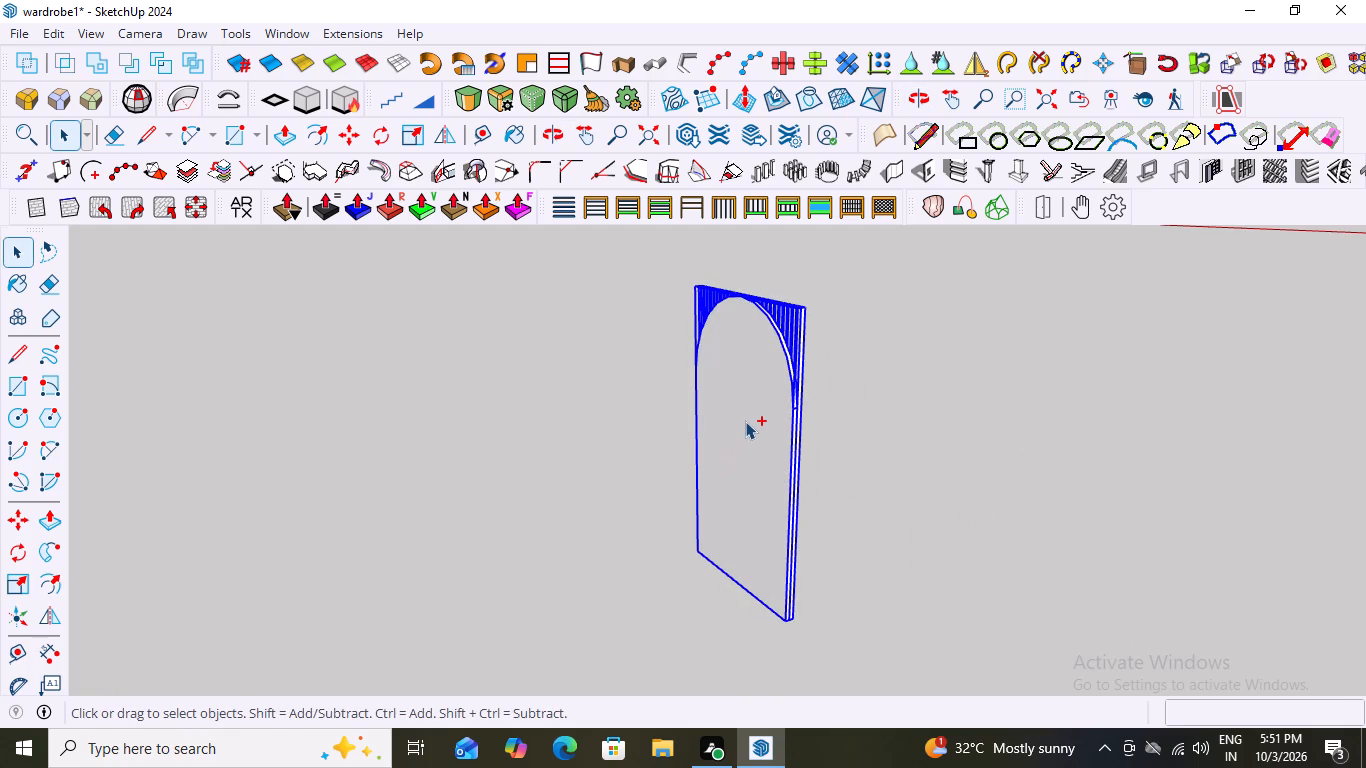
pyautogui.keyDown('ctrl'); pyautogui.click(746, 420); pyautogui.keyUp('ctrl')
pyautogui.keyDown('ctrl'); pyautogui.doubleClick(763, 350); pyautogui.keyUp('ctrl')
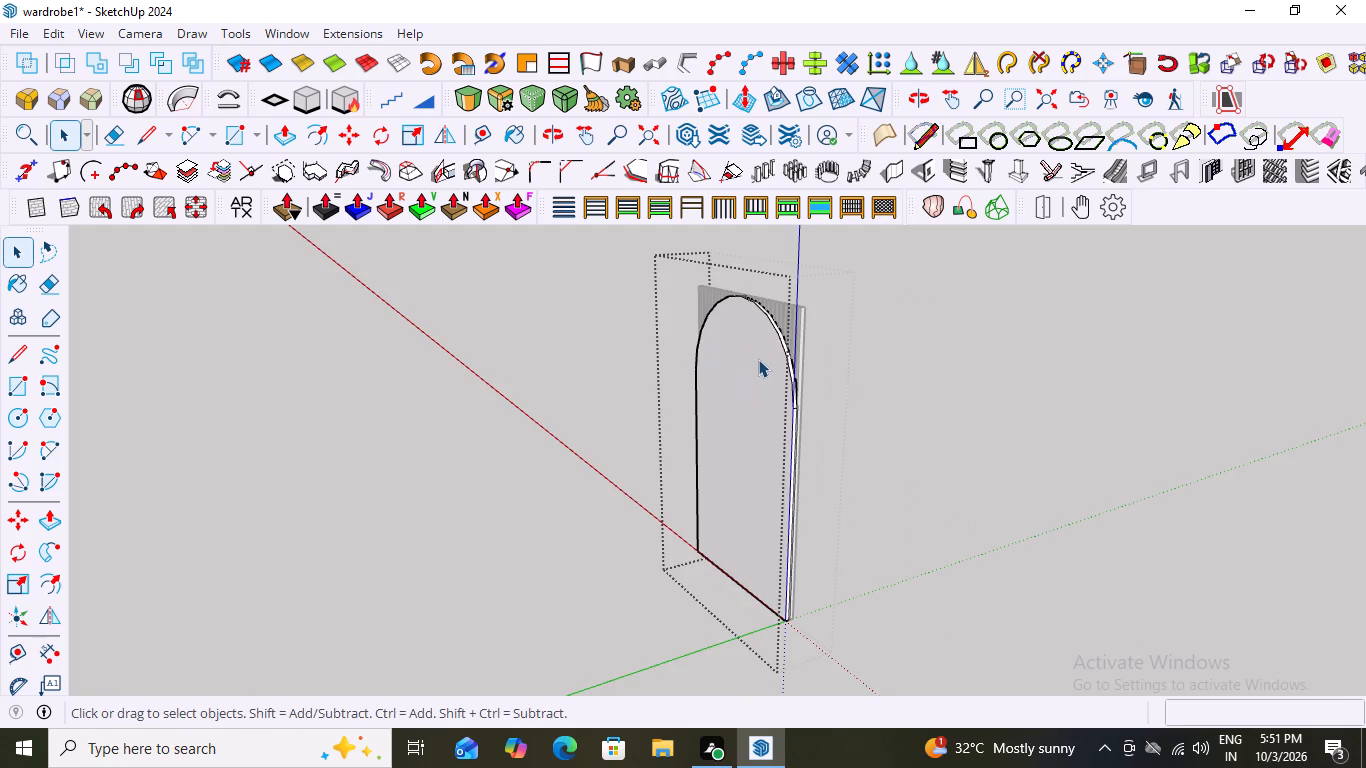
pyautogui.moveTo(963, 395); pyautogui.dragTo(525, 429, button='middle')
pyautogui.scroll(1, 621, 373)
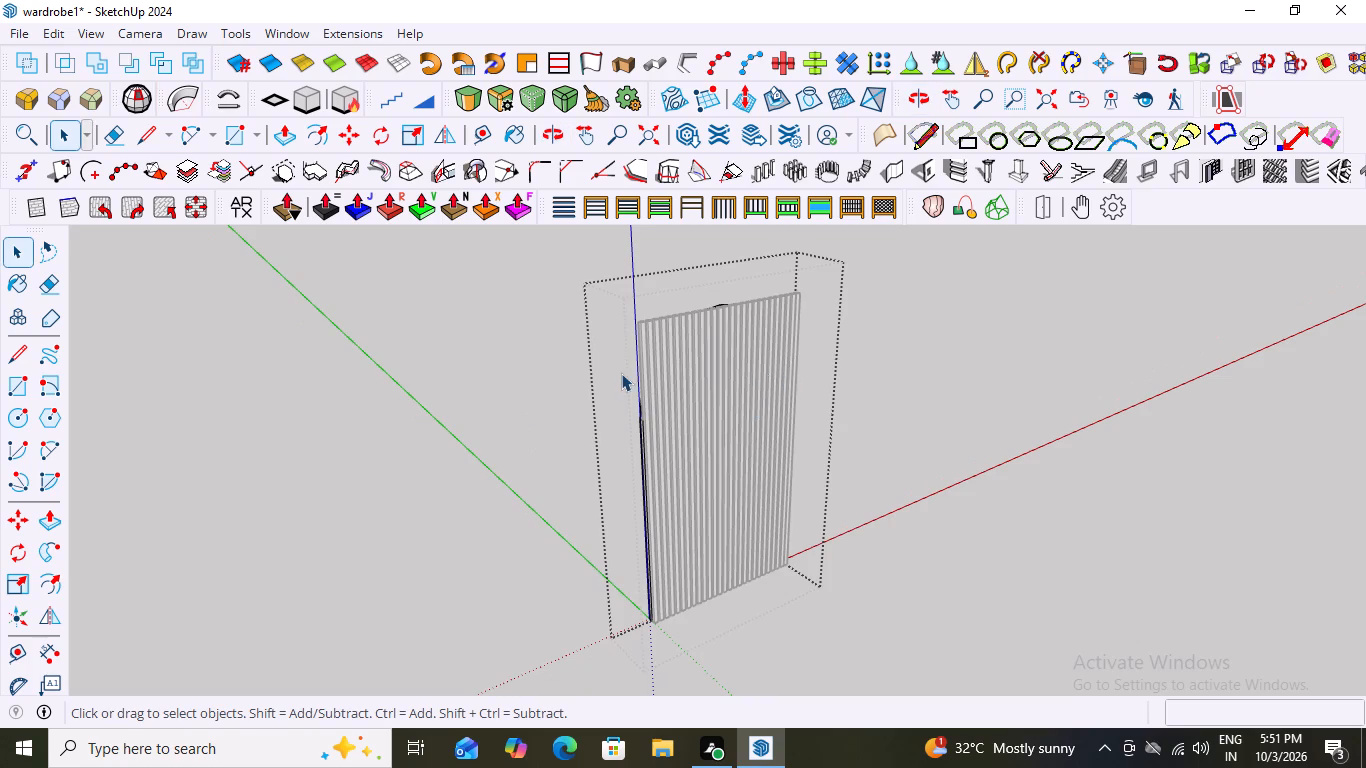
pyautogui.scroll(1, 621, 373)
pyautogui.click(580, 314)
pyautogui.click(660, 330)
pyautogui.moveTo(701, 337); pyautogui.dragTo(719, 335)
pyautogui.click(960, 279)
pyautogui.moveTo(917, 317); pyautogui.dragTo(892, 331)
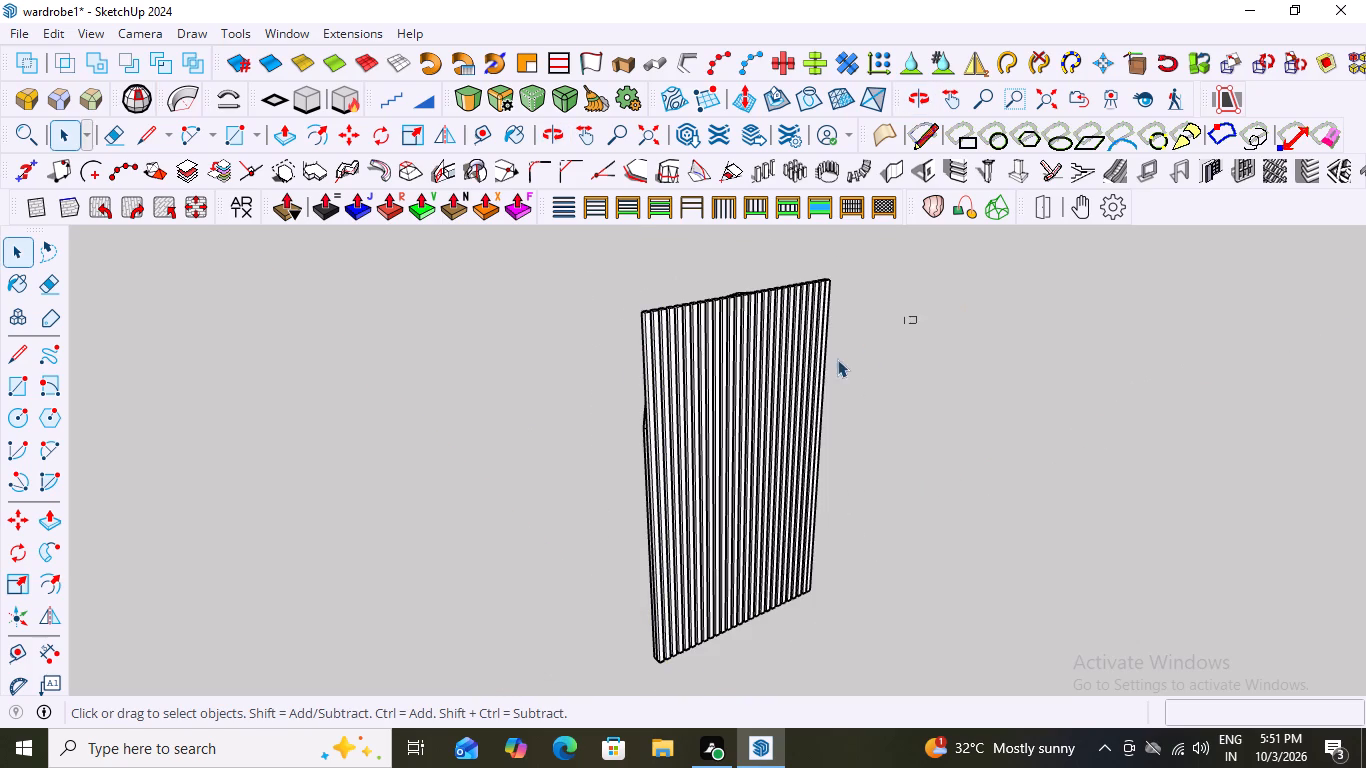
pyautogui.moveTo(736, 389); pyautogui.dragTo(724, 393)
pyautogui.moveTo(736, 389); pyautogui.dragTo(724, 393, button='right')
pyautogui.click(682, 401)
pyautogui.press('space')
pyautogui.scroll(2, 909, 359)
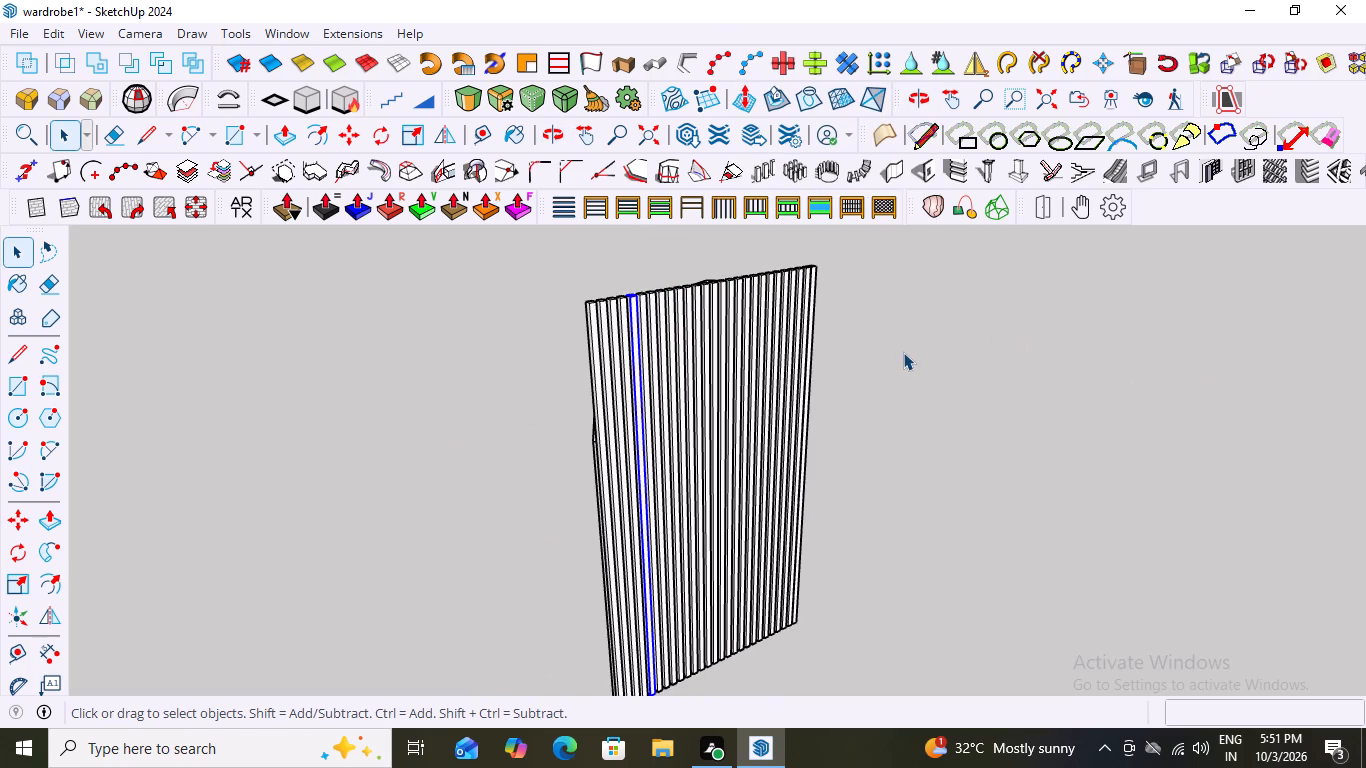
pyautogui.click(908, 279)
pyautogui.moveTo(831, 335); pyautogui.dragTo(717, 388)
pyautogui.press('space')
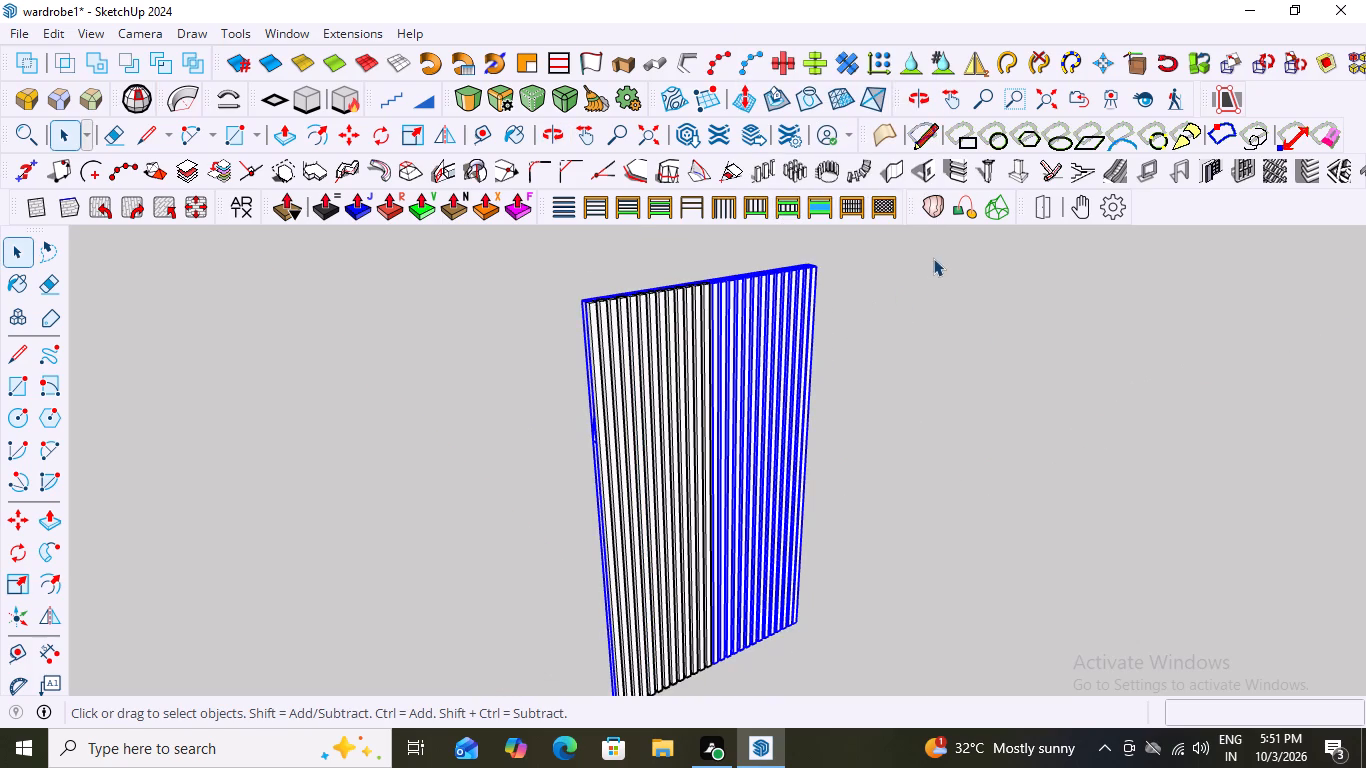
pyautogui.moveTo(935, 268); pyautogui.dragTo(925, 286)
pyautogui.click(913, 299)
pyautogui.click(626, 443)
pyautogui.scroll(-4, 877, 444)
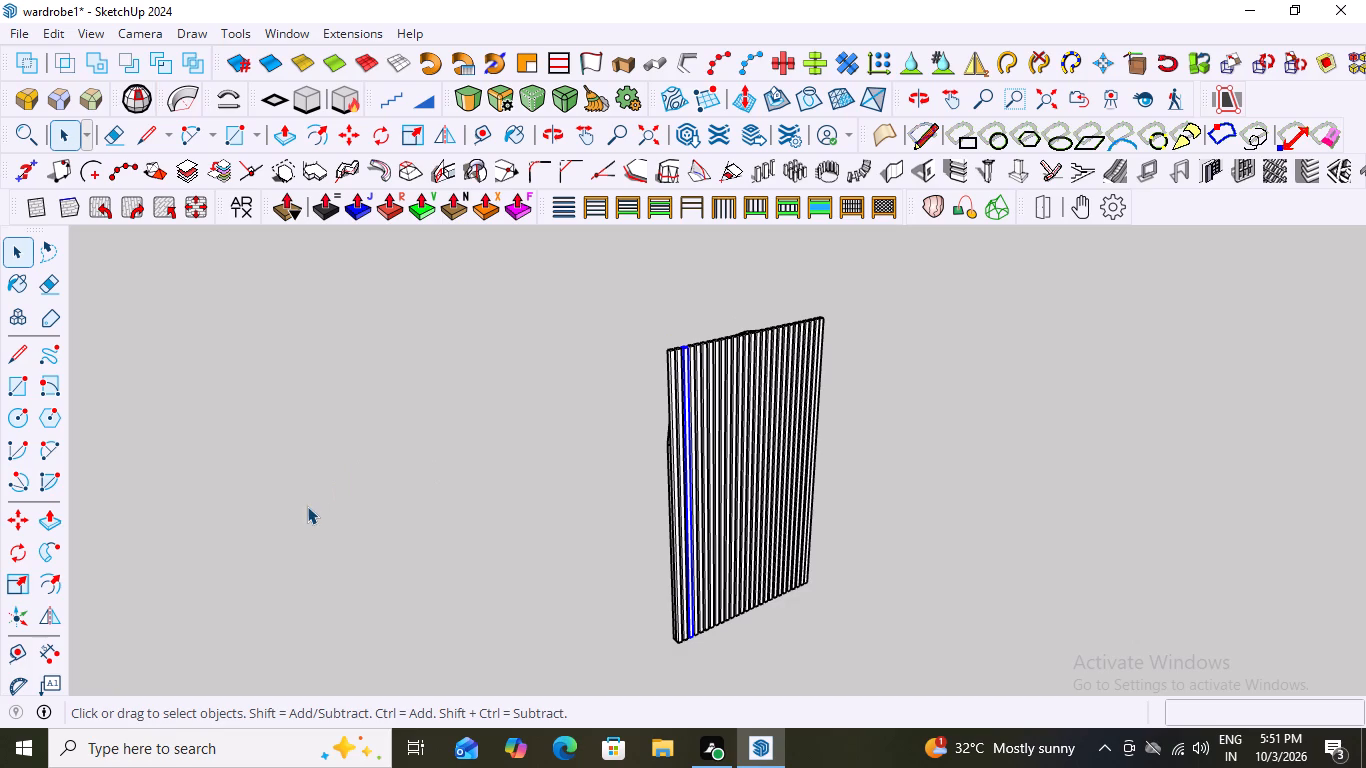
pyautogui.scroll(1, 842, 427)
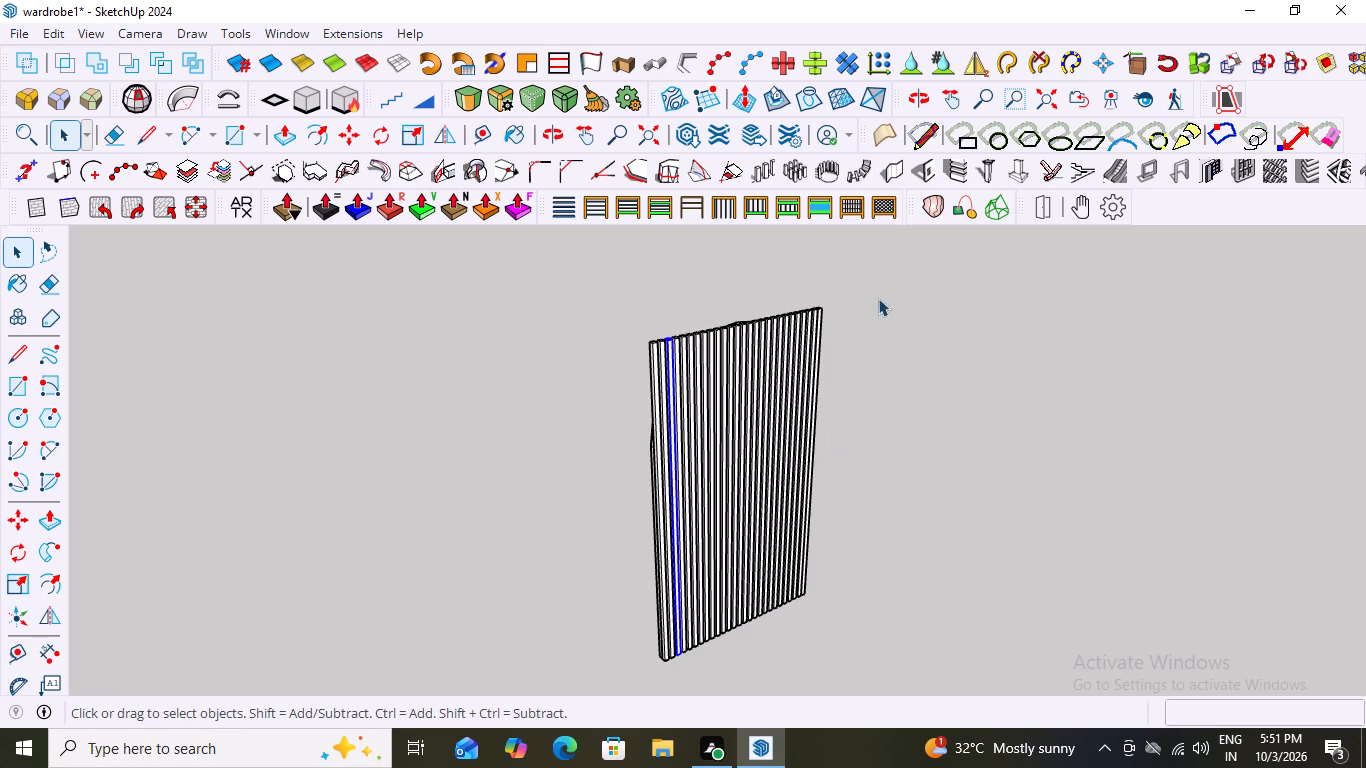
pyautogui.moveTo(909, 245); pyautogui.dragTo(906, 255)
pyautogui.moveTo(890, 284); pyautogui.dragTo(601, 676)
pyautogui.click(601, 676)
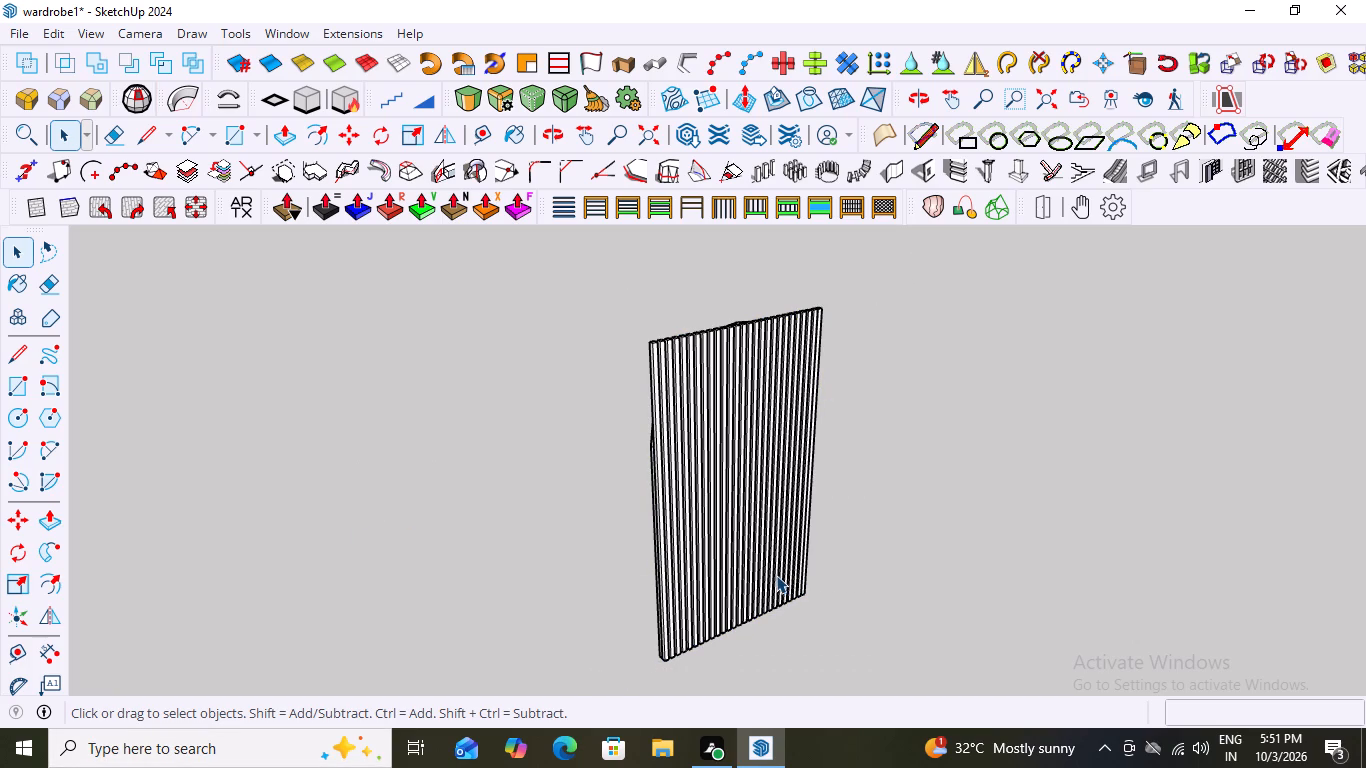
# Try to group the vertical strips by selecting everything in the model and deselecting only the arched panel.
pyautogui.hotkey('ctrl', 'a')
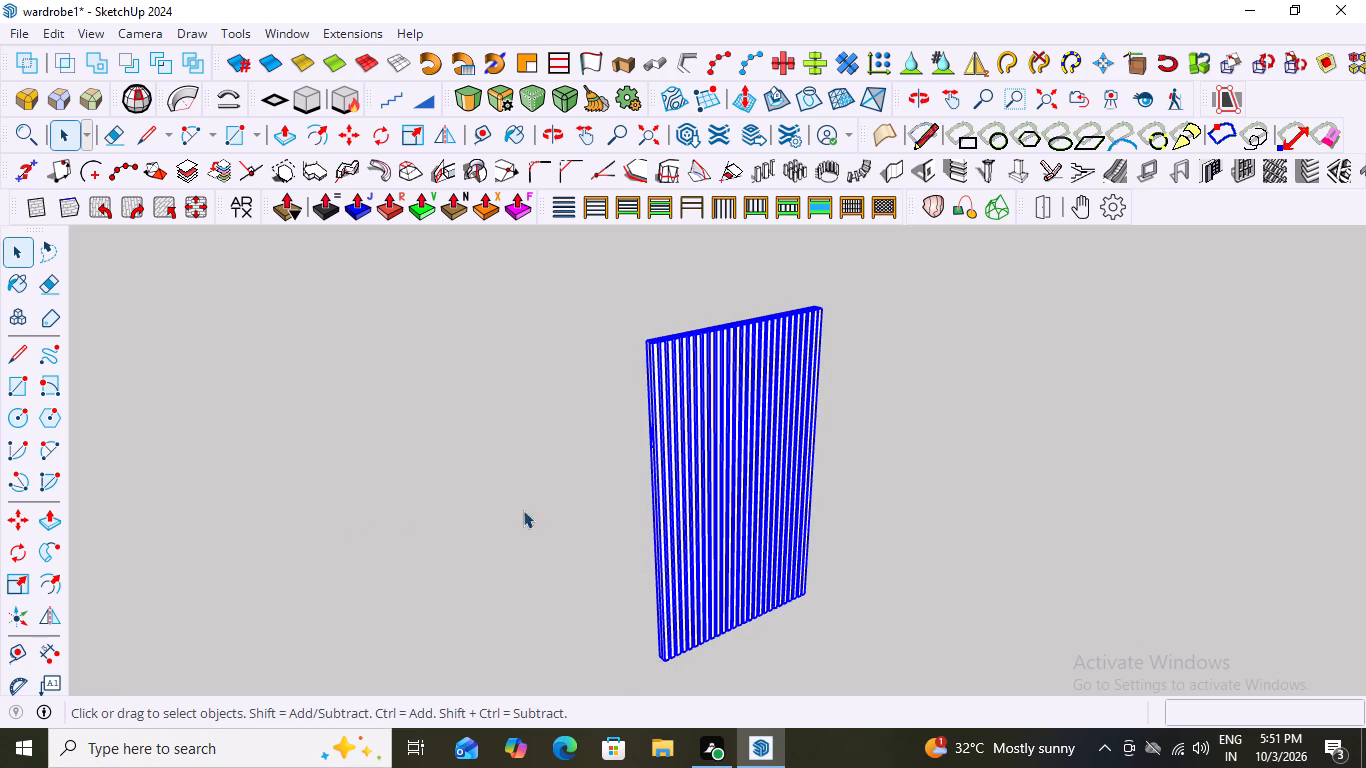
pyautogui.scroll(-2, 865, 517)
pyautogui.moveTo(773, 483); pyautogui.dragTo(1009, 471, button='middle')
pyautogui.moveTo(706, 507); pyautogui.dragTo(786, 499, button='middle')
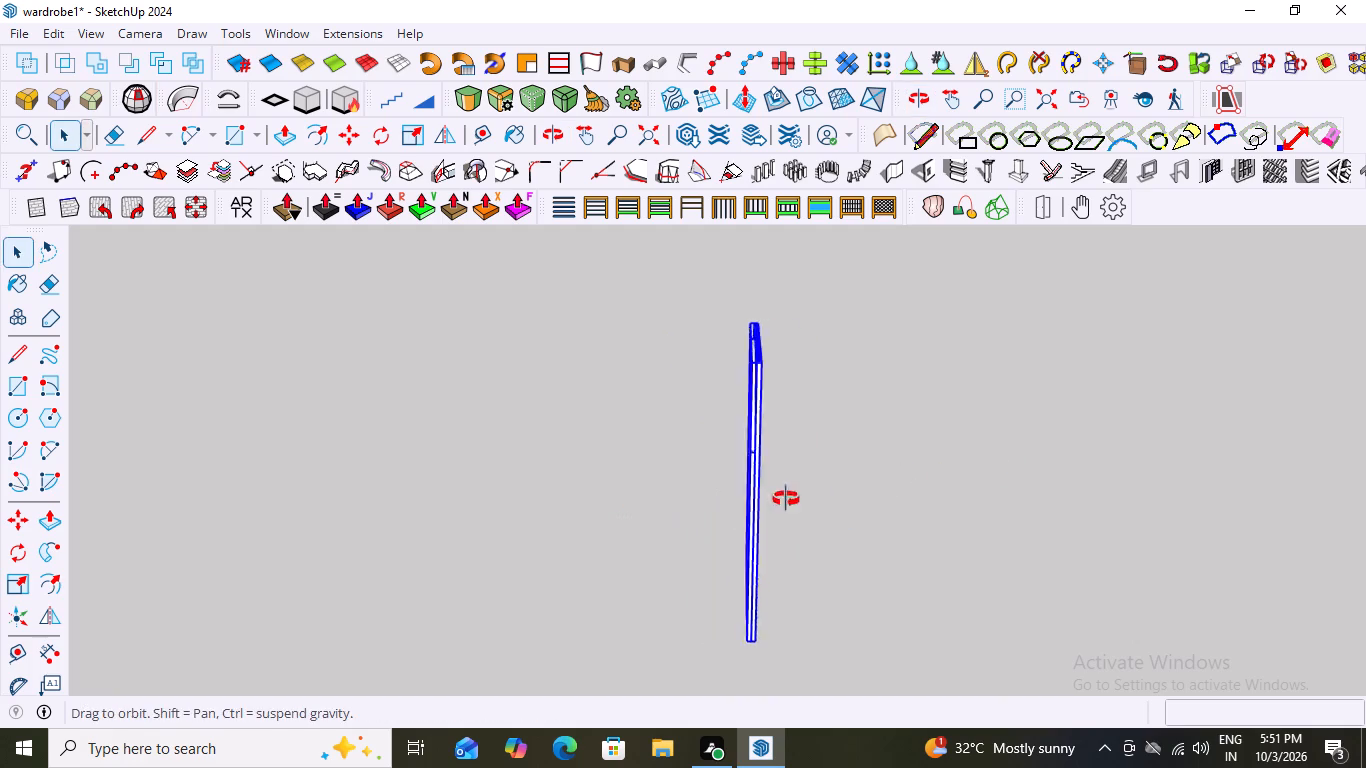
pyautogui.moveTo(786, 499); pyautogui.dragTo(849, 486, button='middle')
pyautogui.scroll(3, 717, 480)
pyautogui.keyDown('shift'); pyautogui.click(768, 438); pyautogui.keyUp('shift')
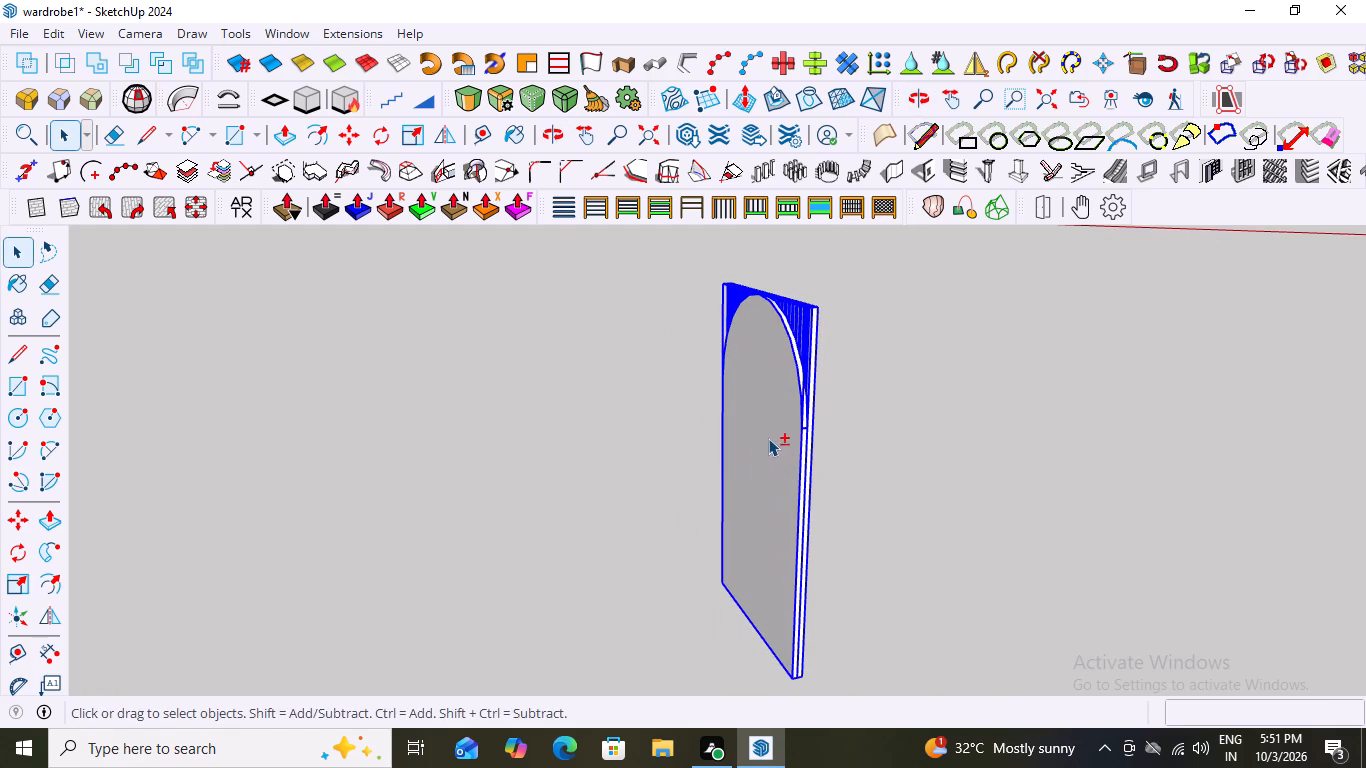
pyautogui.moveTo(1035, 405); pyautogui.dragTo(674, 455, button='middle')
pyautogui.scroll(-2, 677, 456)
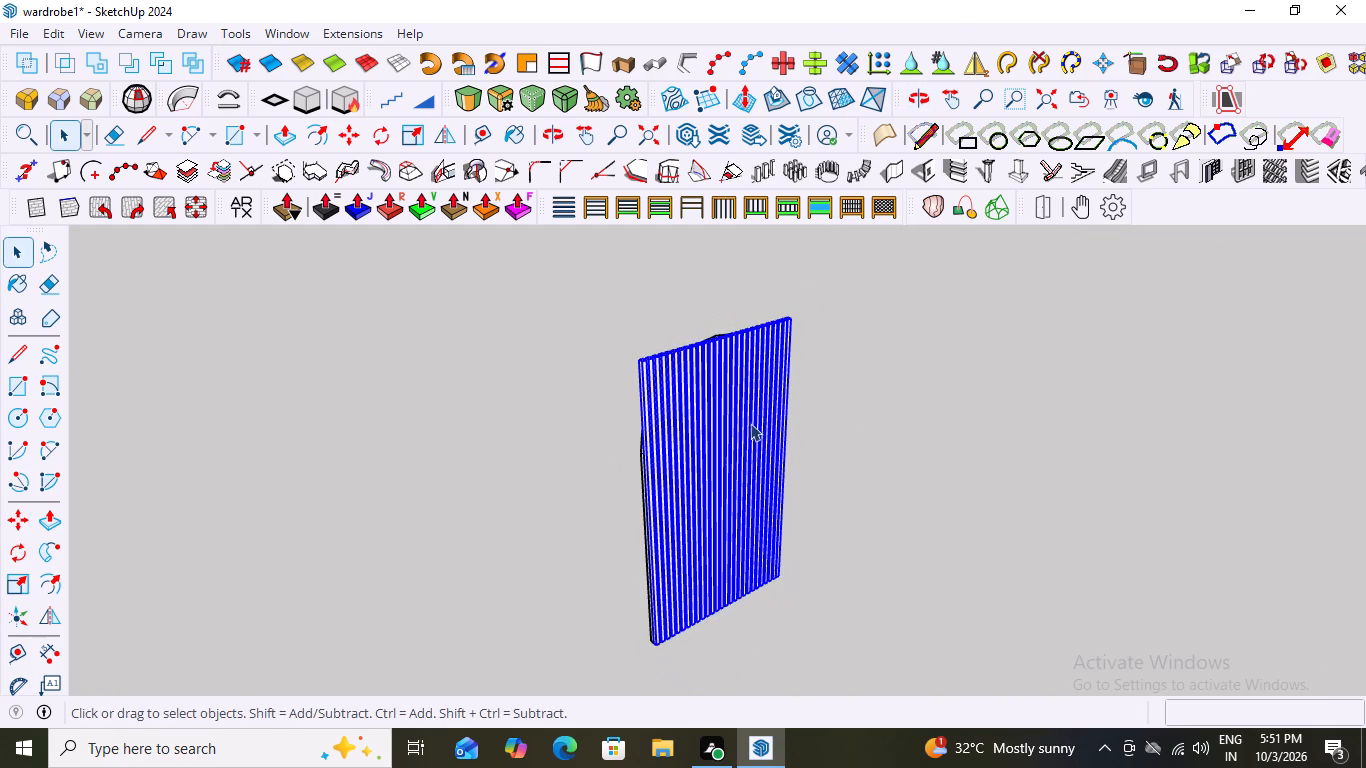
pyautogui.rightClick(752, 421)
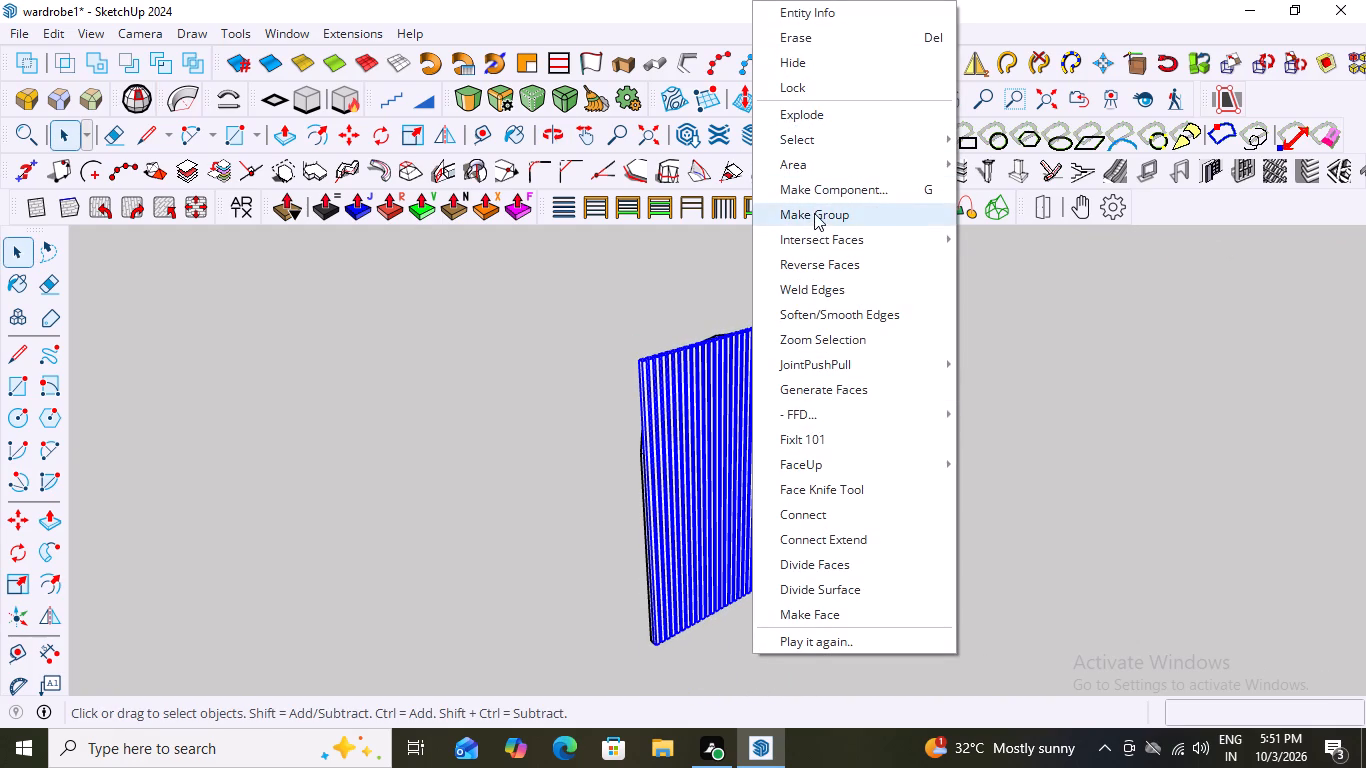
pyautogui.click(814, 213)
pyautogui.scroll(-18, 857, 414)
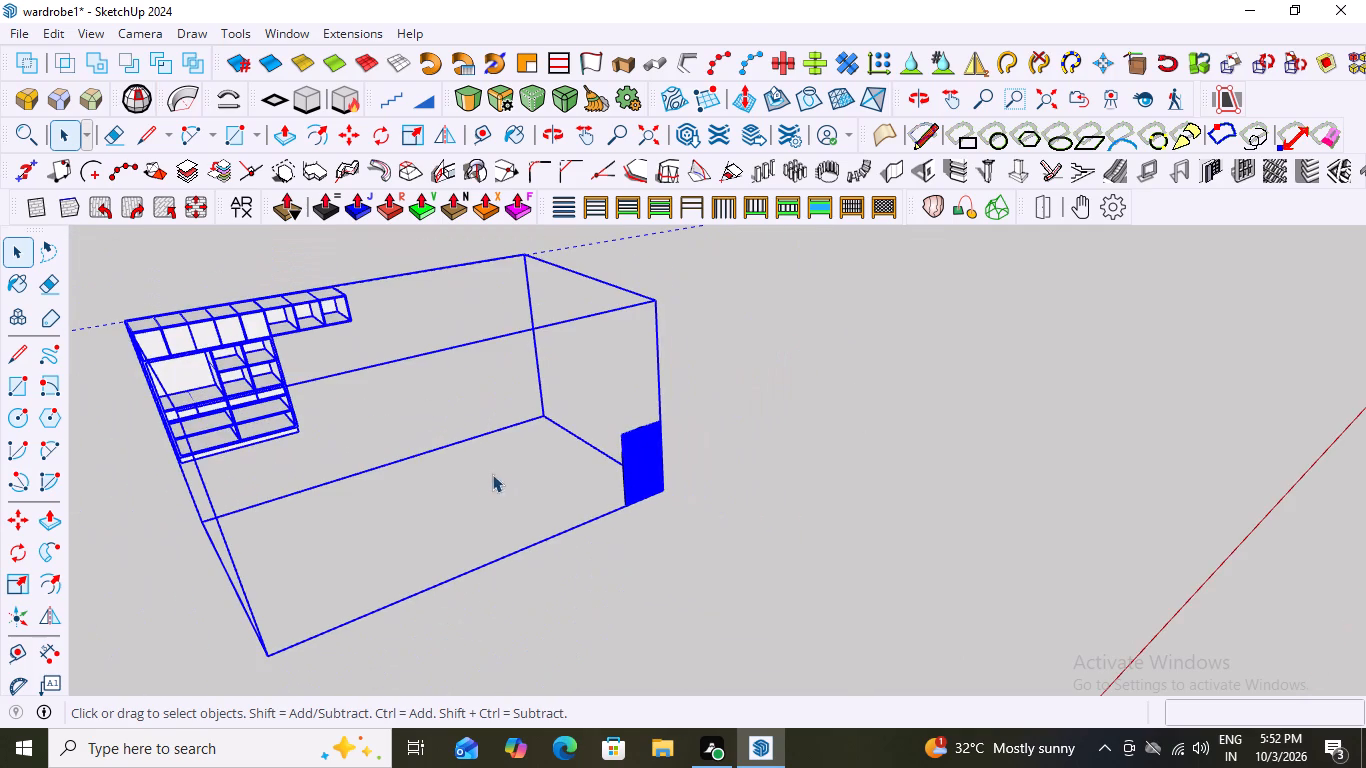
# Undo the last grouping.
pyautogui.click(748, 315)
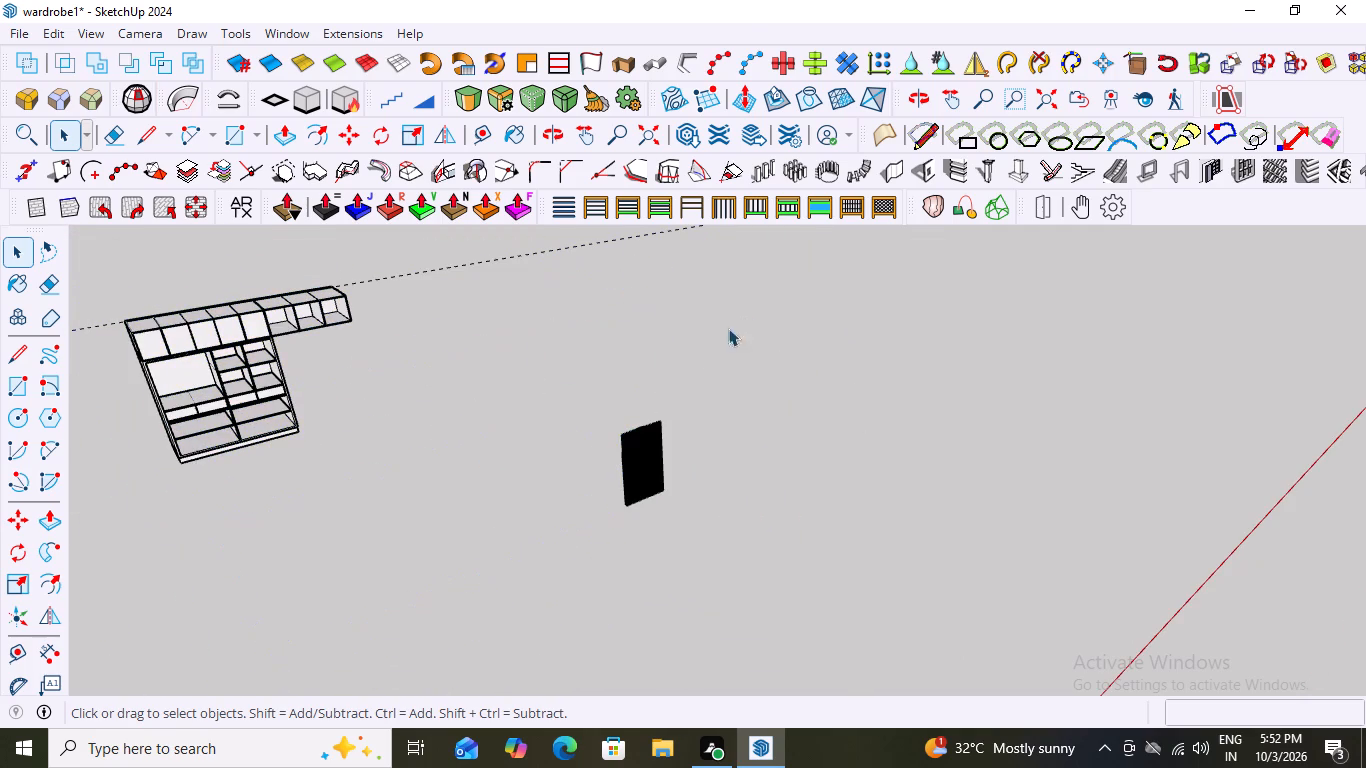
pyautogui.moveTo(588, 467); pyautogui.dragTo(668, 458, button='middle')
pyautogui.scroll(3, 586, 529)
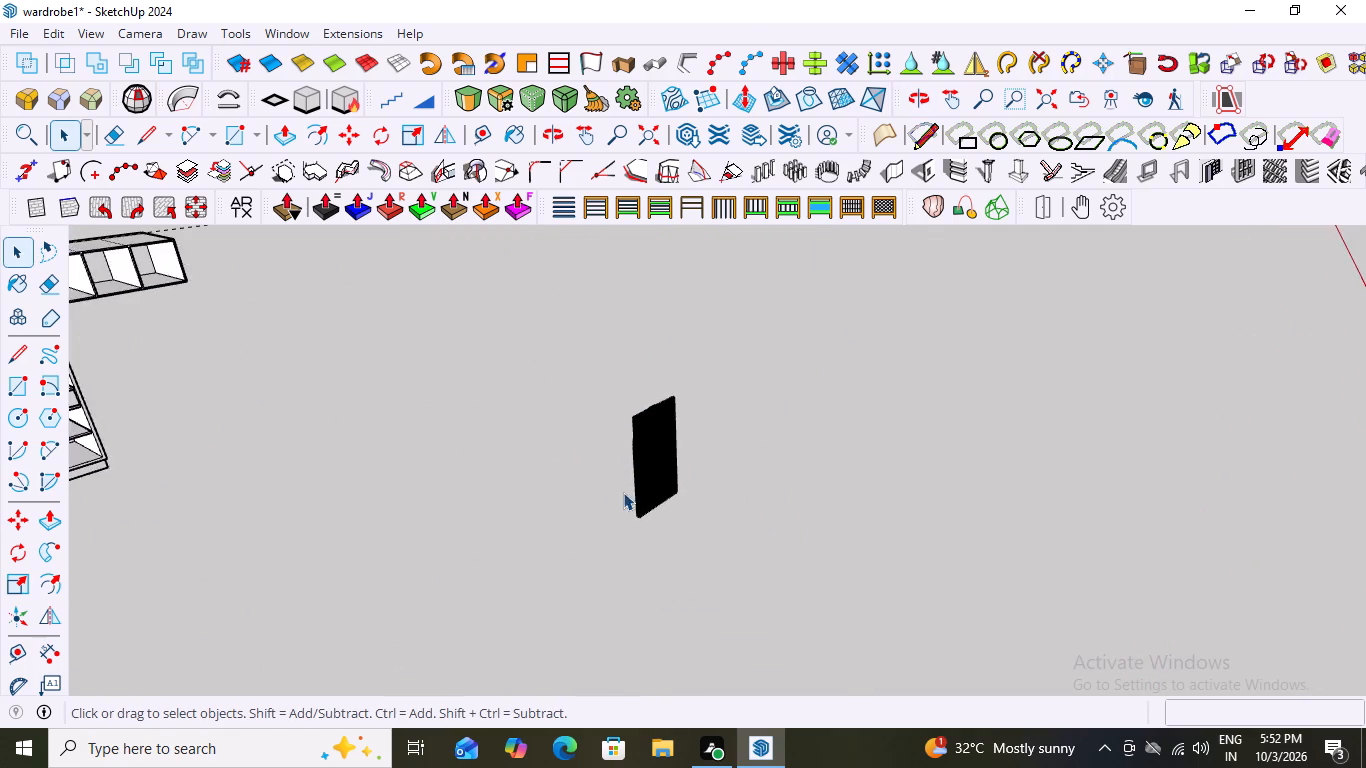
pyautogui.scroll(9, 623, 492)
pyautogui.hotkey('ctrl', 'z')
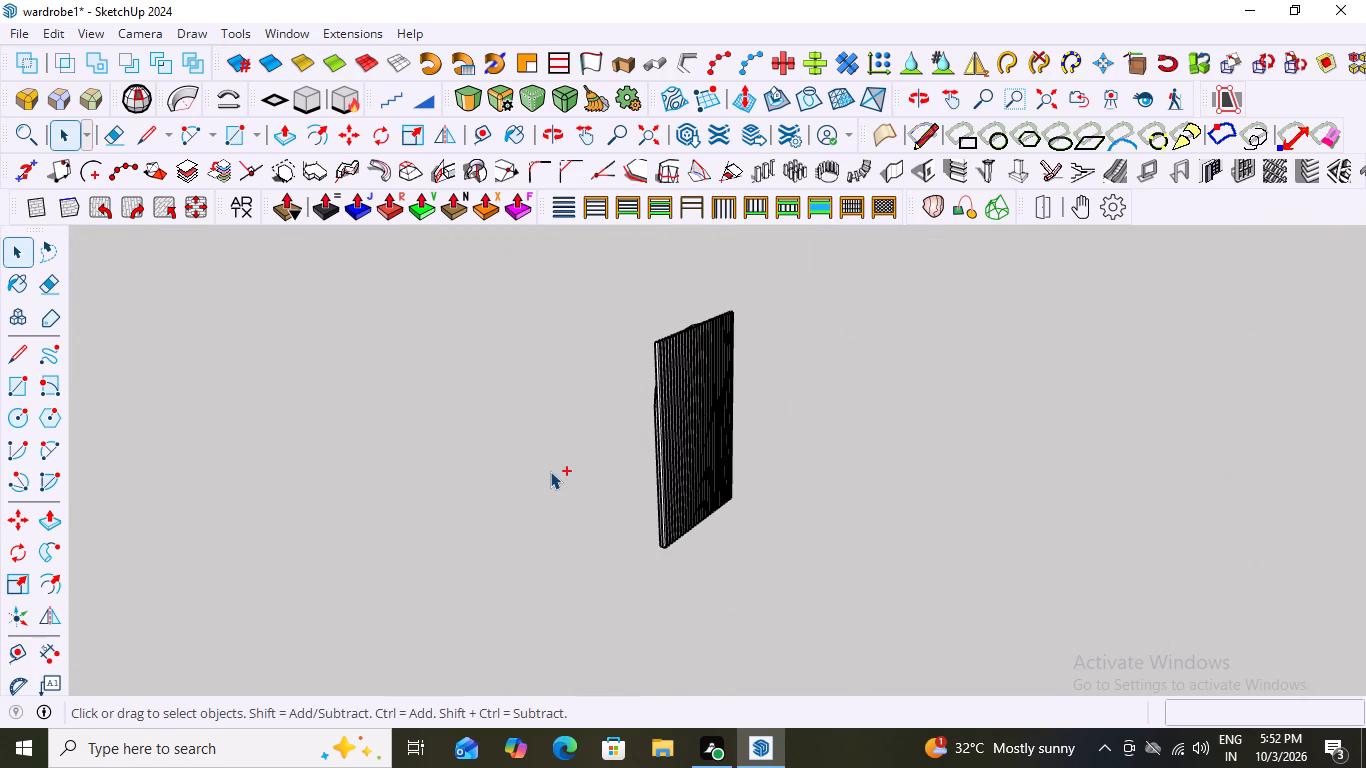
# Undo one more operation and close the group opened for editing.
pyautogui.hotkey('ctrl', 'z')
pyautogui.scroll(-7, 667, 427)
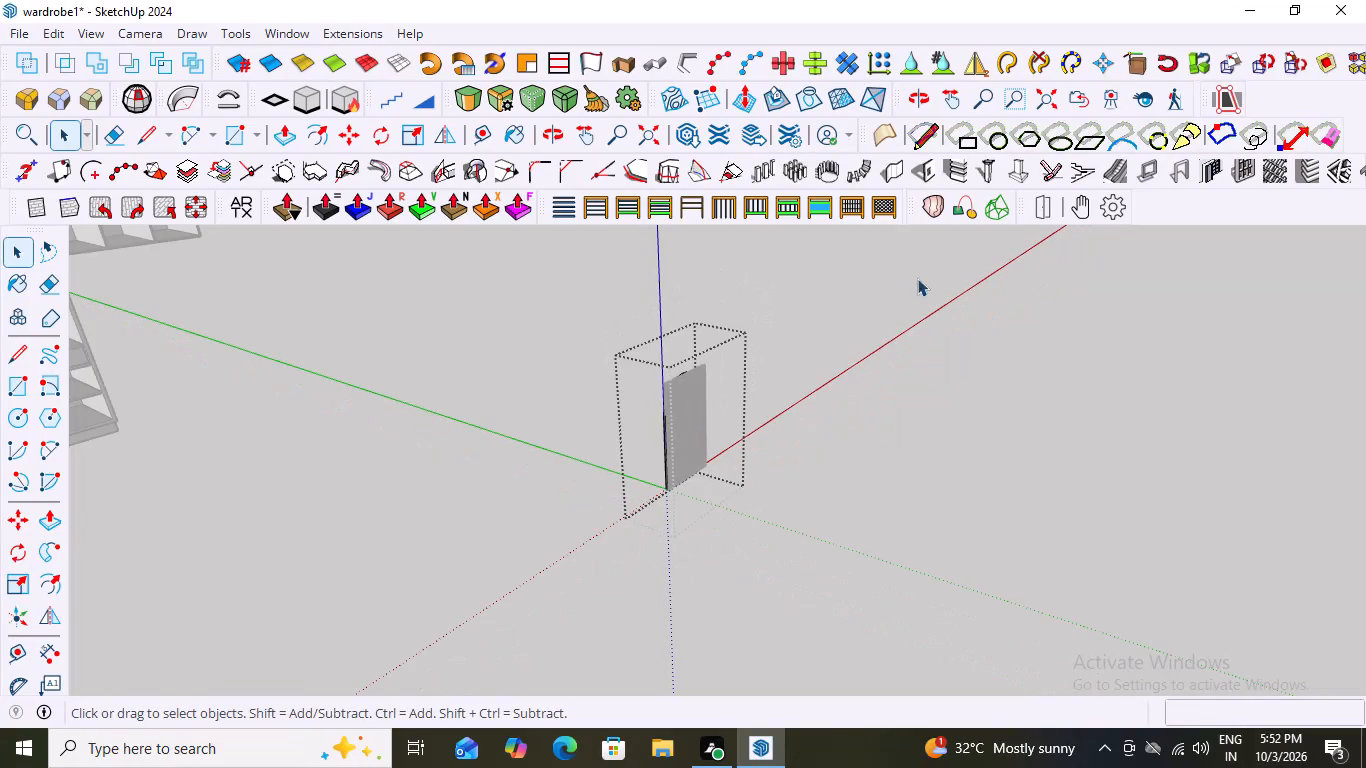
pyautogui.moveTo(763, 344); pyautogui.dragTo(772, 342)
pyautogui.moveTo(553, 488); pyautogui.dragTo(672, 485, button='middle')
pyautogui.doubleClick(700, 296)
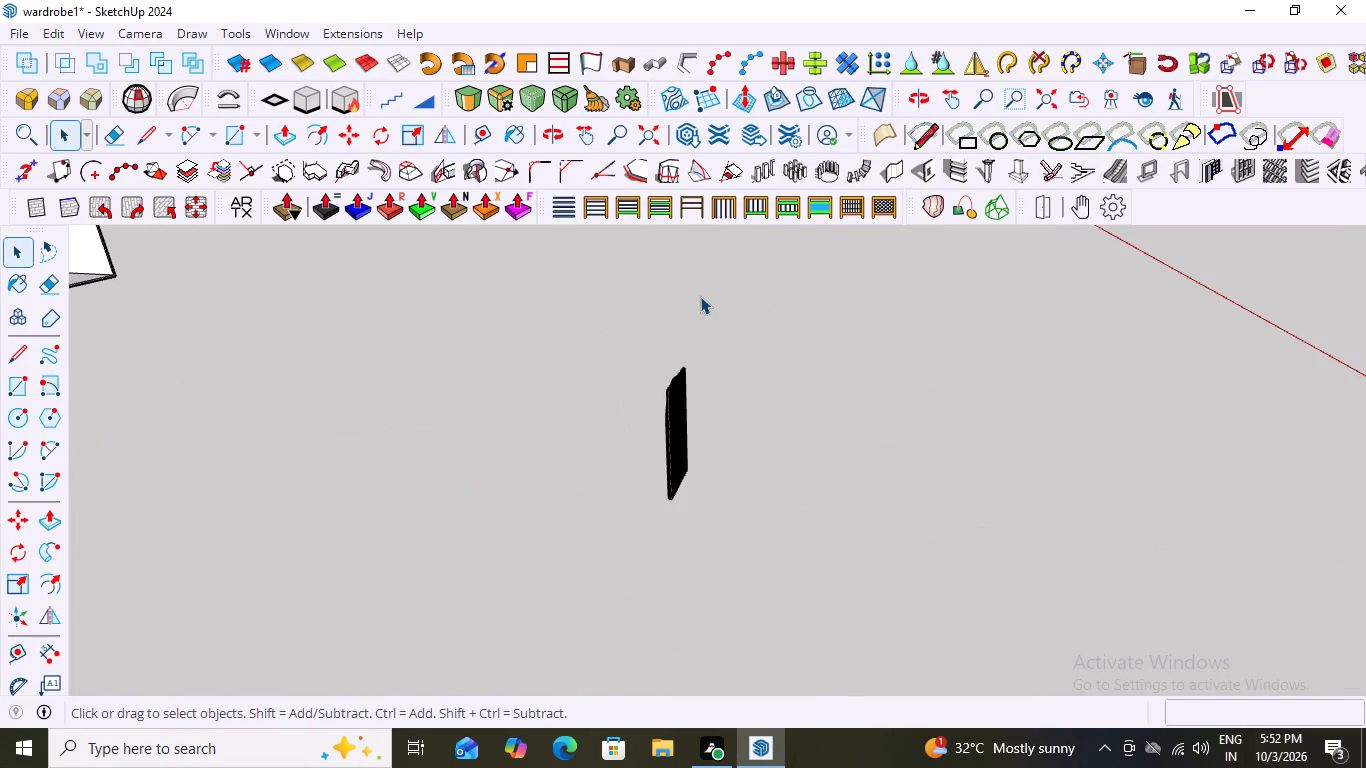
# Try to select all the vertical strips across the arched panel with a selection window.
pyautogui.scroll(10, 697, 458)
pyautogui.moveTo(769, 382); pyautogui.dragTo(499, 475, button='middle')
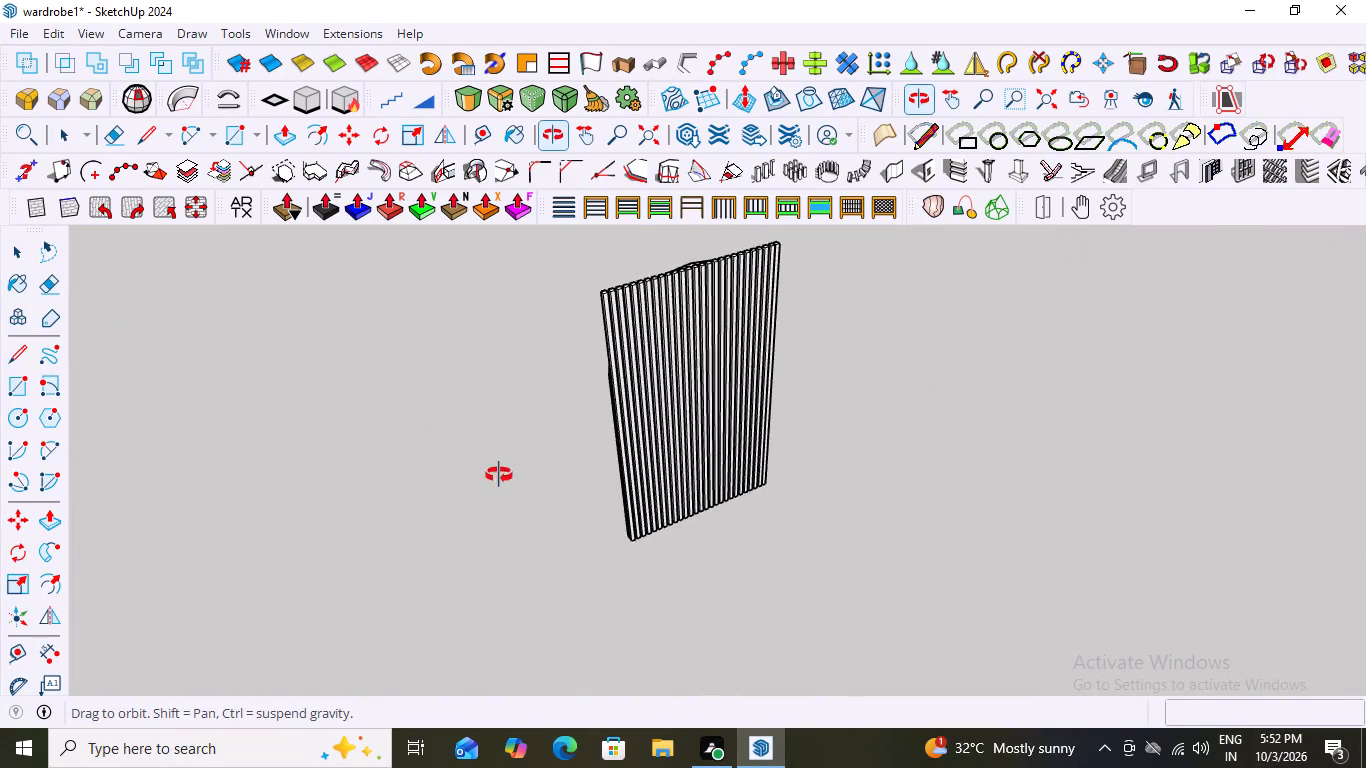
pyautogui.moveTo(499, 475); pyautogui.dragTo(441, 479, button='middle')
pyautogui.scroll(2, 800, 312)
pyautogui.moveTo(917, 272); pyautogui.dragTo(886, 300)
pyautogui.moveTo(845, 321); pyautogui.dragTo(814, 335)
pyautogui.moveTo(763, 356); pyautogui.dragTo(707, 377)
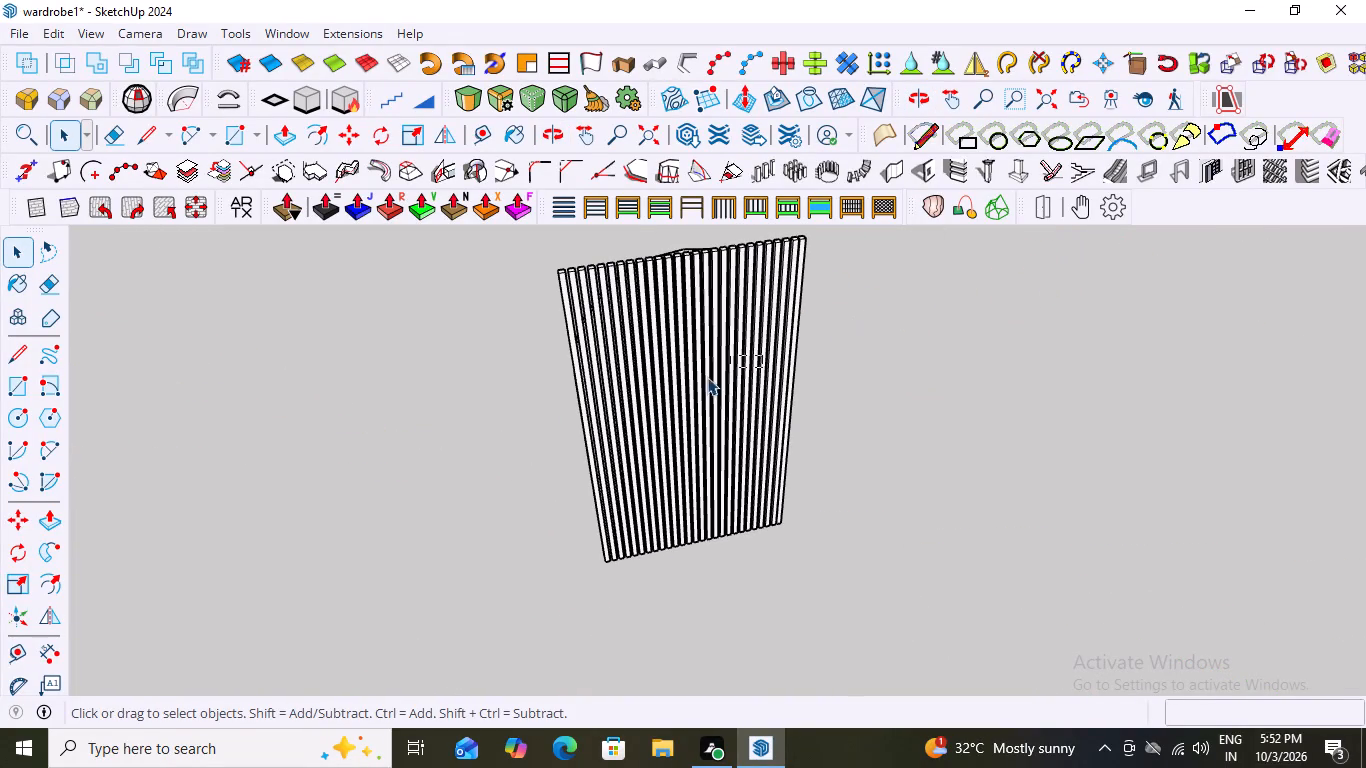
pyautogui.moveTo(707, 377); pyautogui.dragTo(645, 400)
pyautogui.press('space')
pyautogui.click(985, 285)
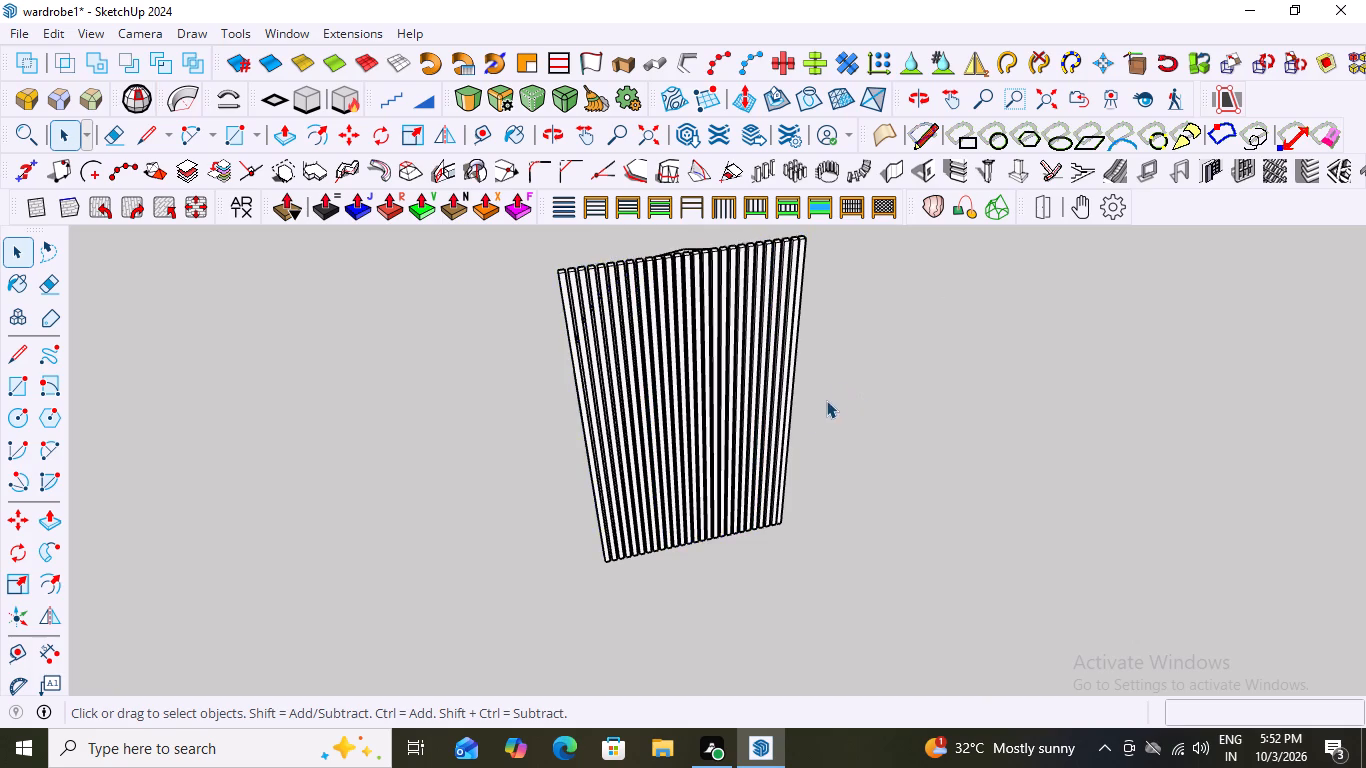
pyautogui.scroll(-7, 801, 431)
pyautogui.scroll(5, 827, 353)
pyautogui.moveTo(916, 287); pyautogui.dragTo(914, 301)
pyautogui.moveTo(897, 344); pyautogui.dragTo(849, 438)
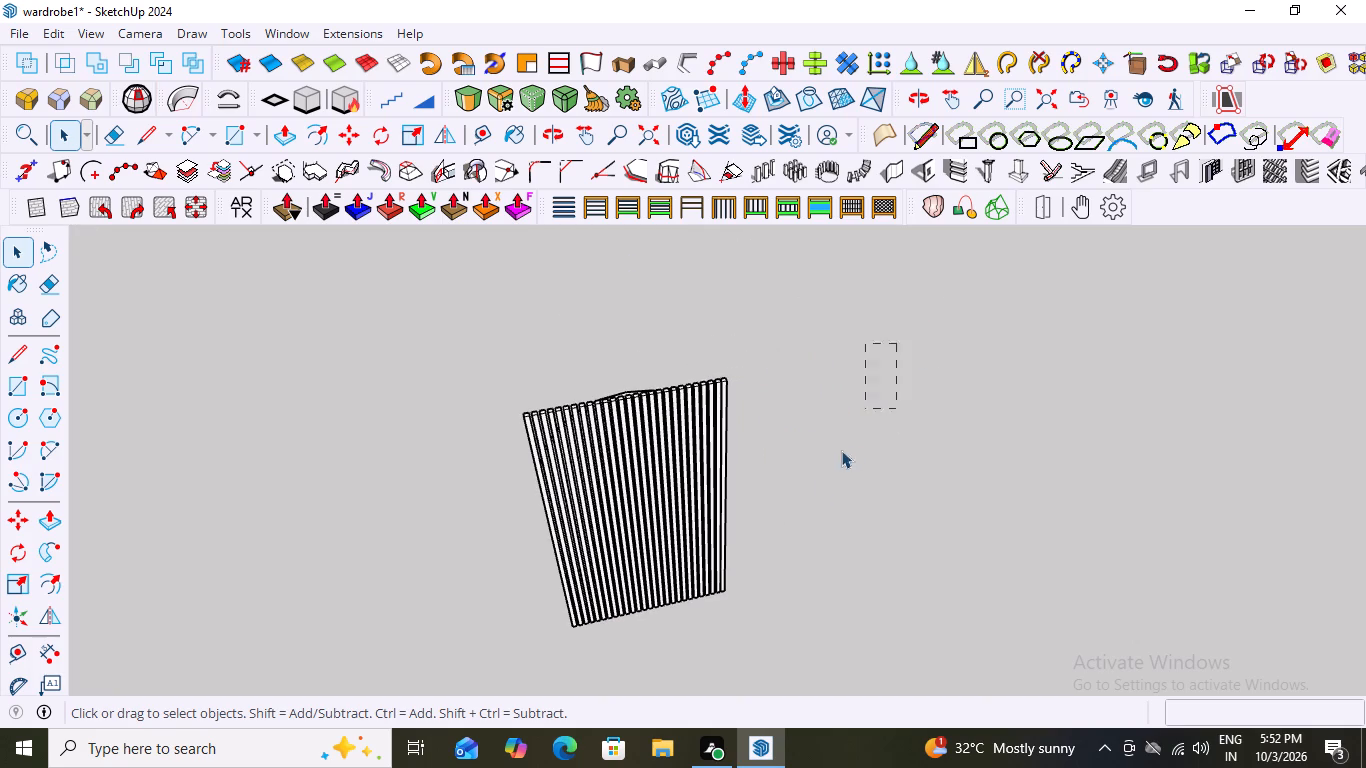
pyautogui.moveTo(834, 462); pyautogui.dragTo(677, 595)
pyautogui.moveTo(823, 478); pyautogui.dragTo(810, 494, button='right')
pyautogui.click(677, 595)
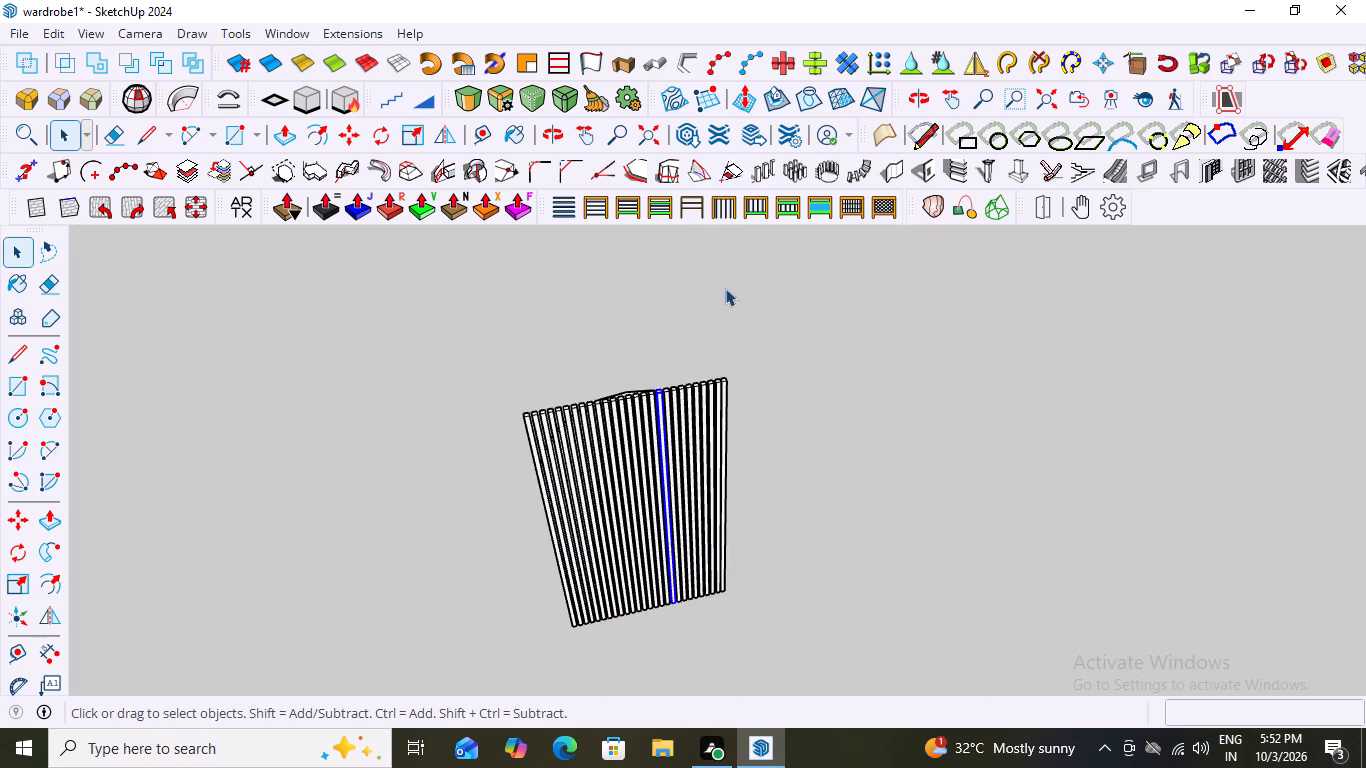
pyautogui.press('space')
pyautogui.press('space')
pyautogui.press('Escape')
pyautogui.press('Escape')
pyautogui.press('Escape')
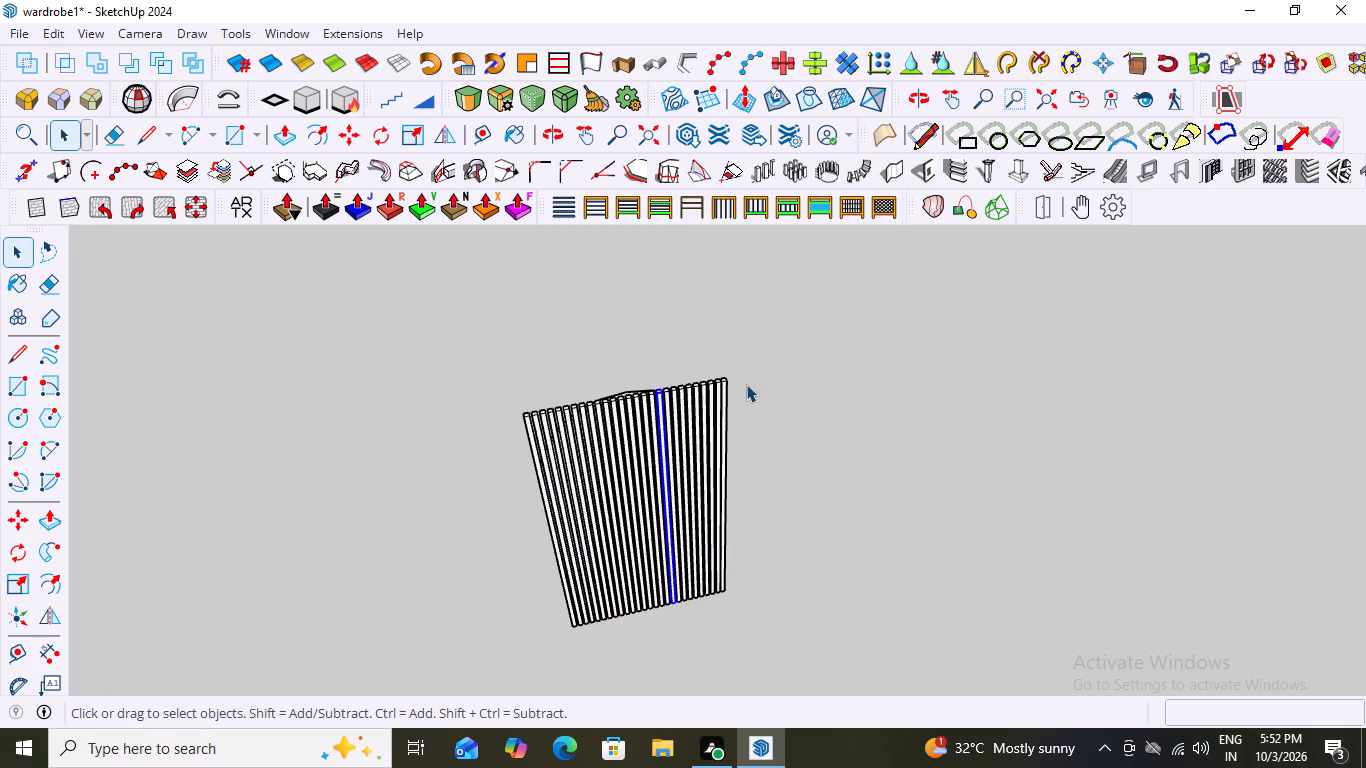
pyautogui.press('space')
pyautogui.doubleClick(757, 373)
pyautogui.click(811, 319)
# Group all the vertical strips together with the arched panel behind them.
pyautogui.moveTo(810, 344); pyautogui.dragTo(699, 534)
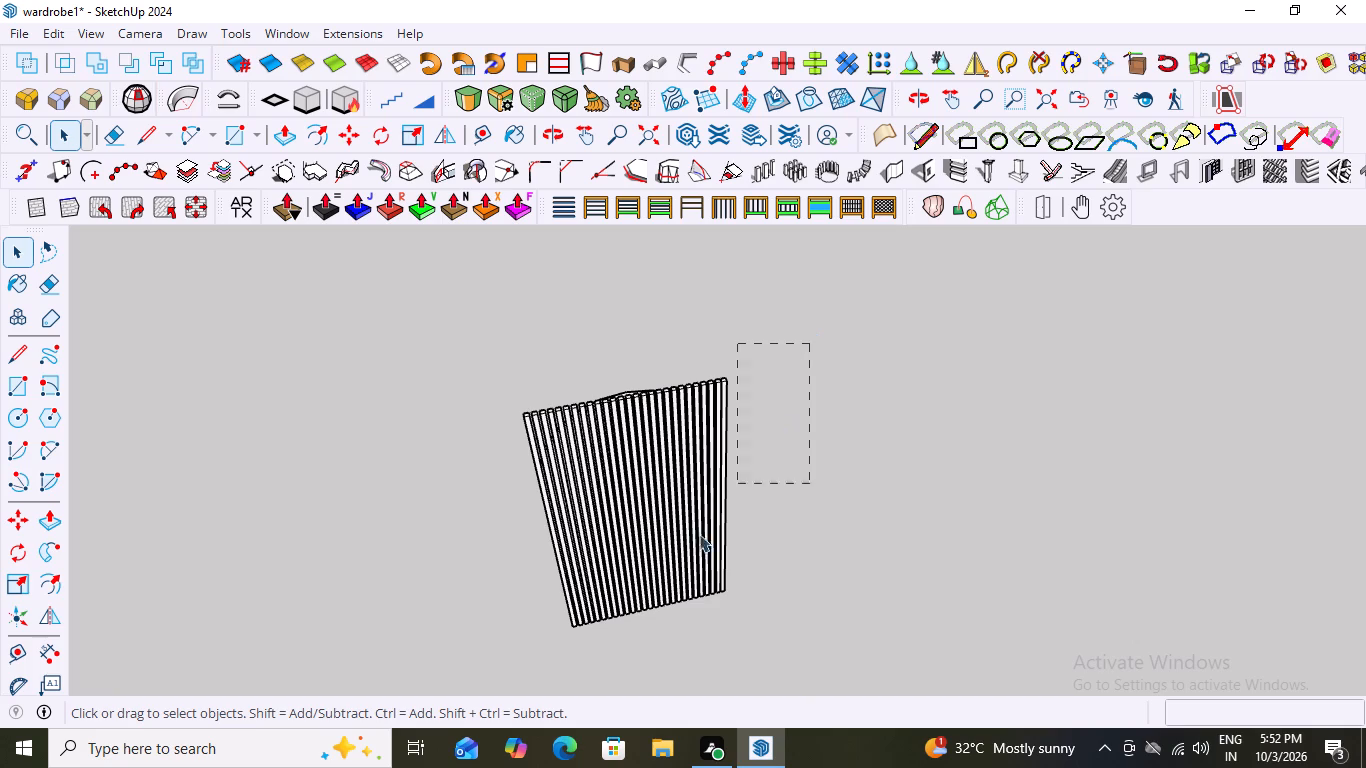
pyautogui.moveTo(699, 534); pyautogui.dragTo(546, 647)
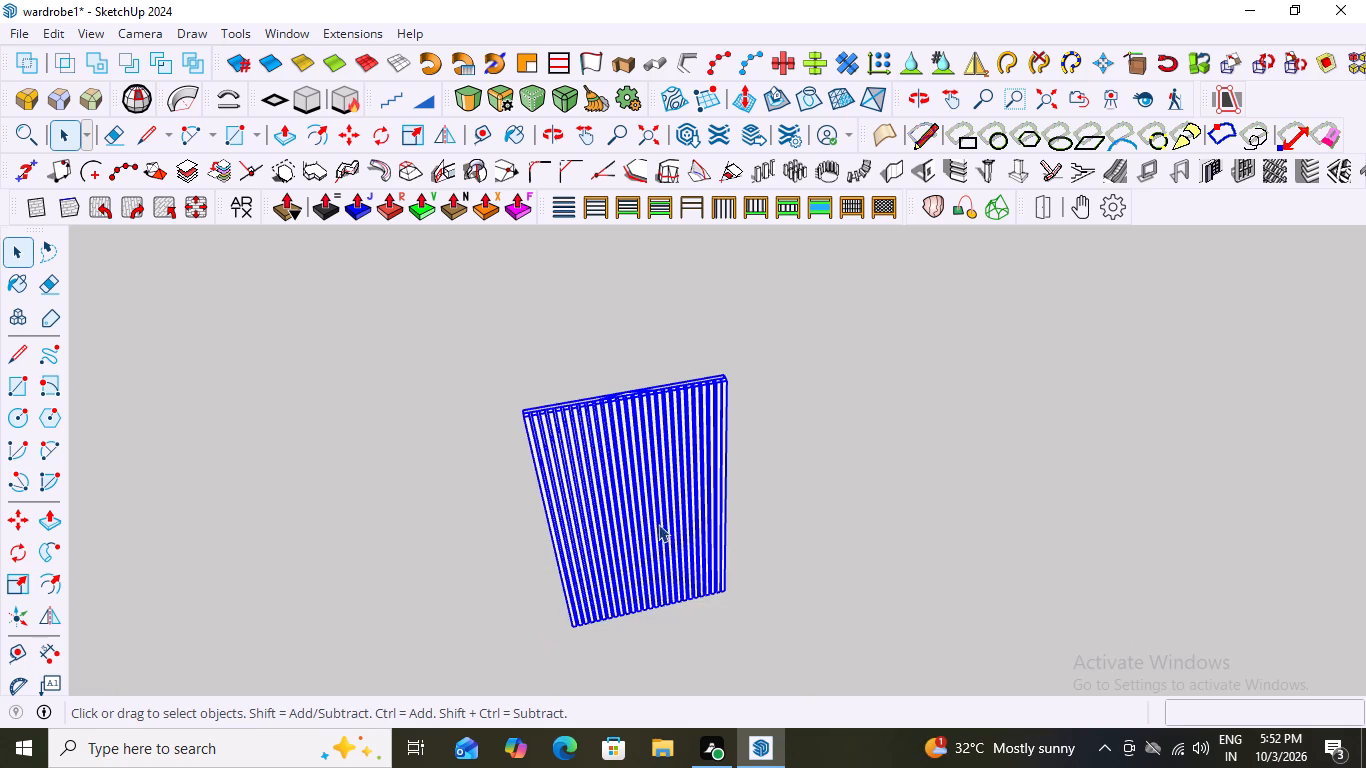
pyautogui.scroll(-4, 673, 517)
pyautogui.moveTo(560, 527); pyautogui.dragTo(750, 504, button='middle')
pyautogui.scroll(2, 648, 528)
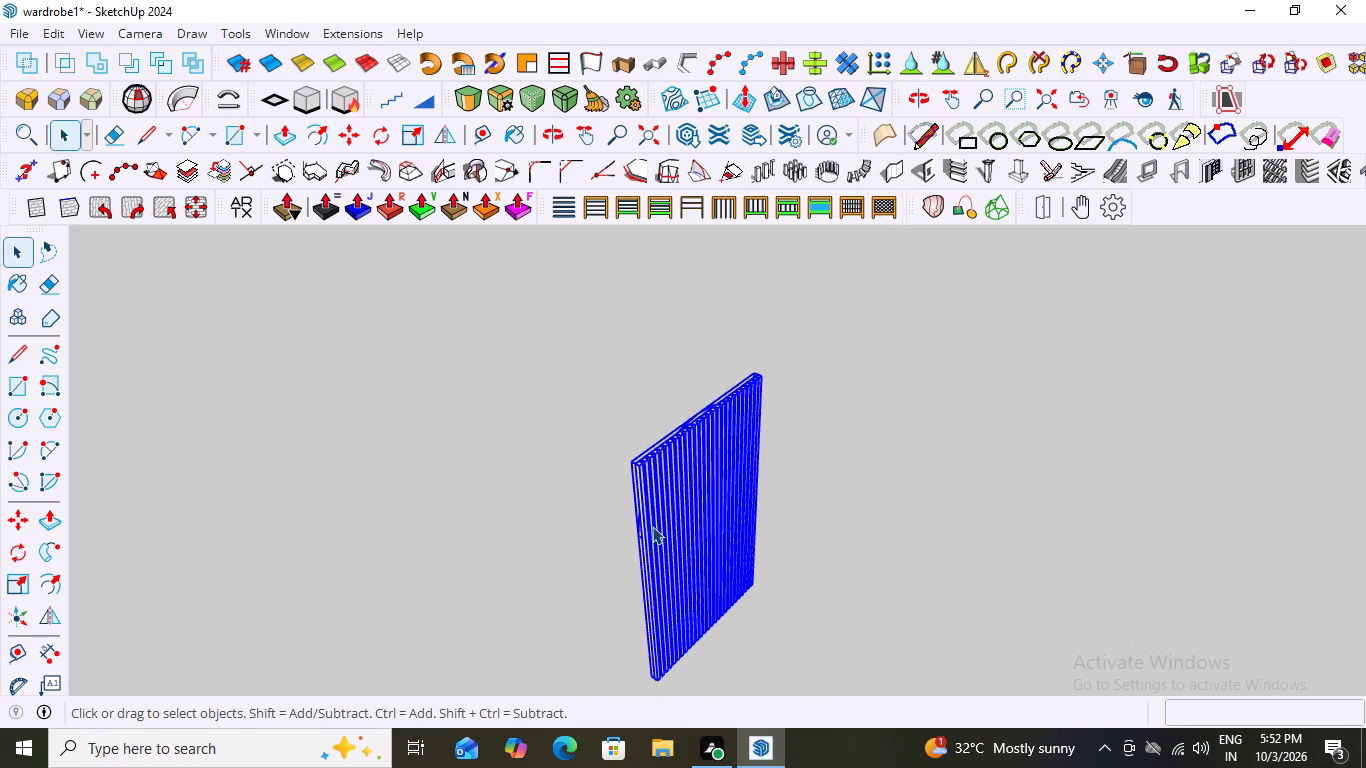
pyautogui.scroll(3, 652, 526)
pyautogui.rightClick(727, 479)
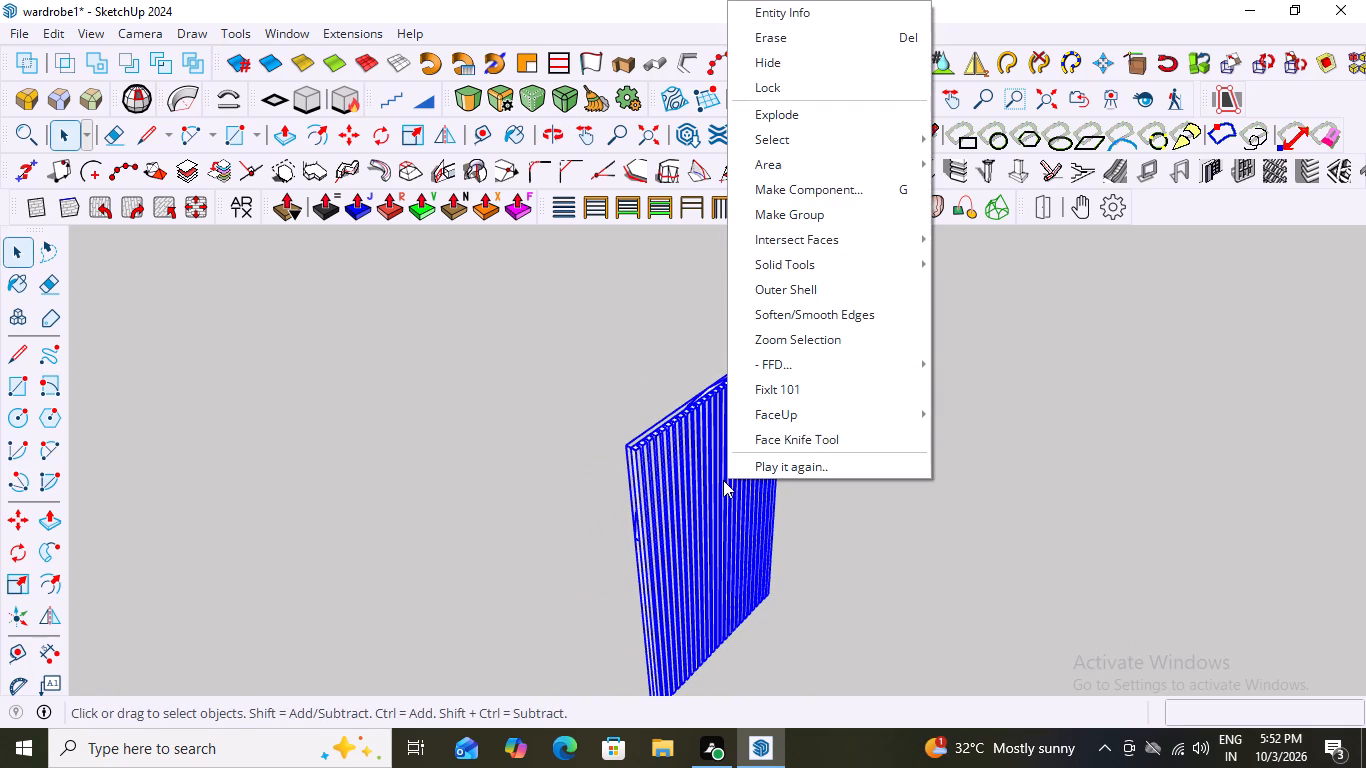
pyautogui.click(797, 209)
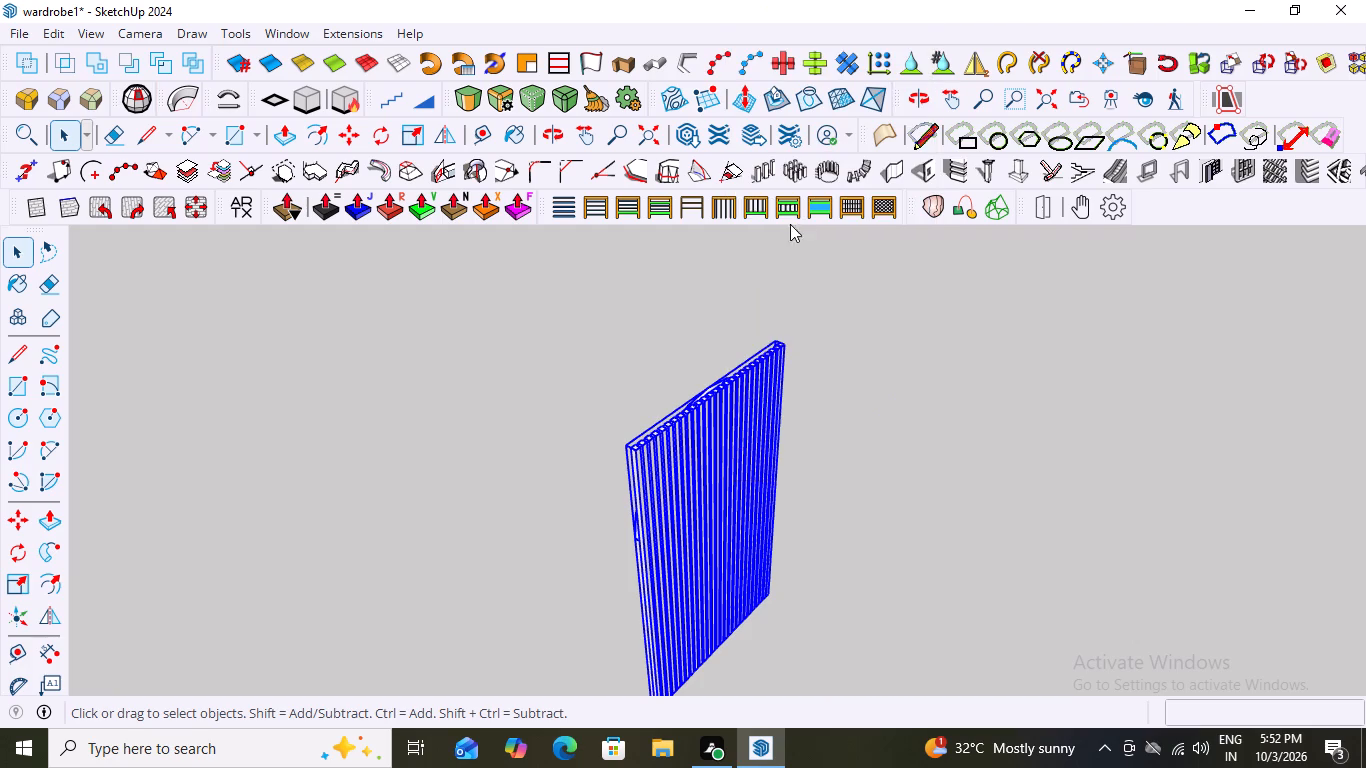
# Examine the new group from the arched panel's side and open it to check which parts it contains.
pyautogui.scroll(-7, 844, 363)
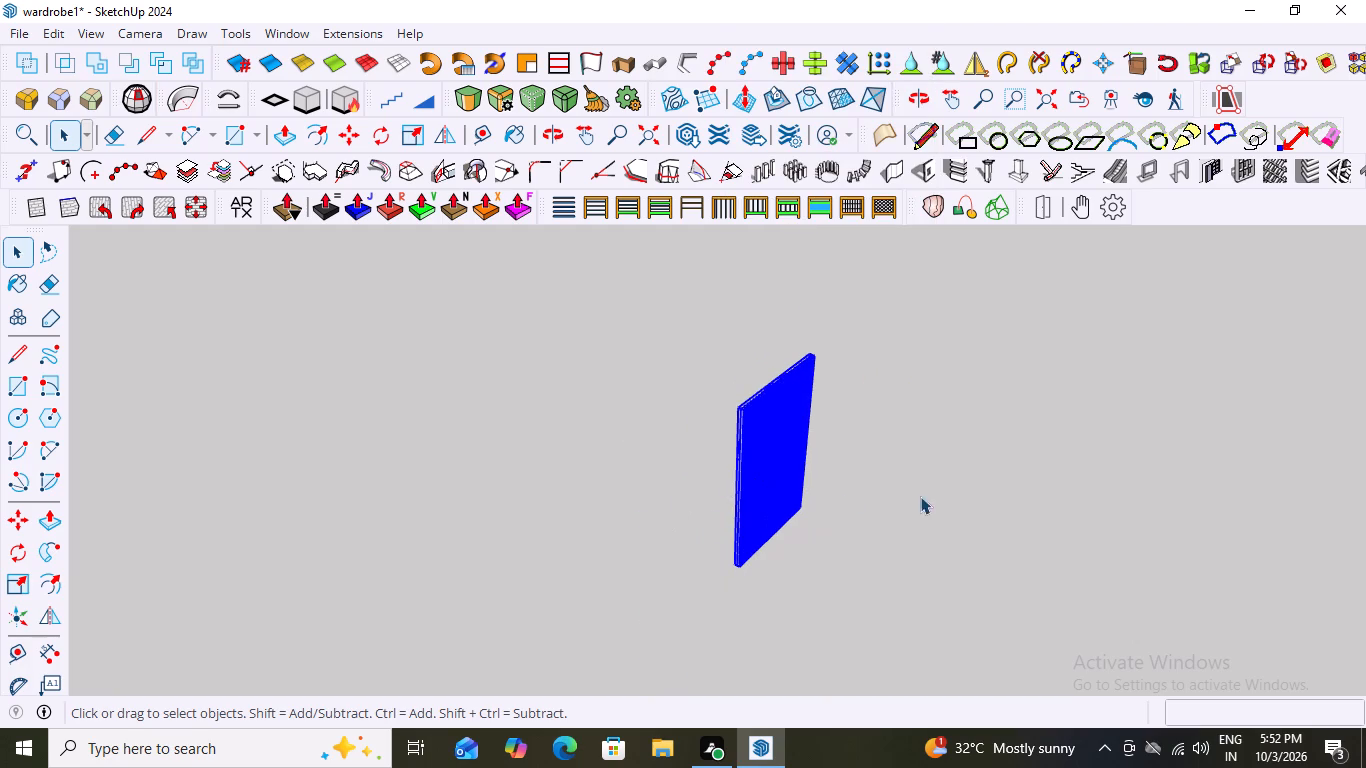
pyautogui.scroll(3, 586, 466)
pyautogui.moveTo(693, 467); pyautogui.dragTo(981, 449, button='middle')
pyautogui.middleClick(981, 449)
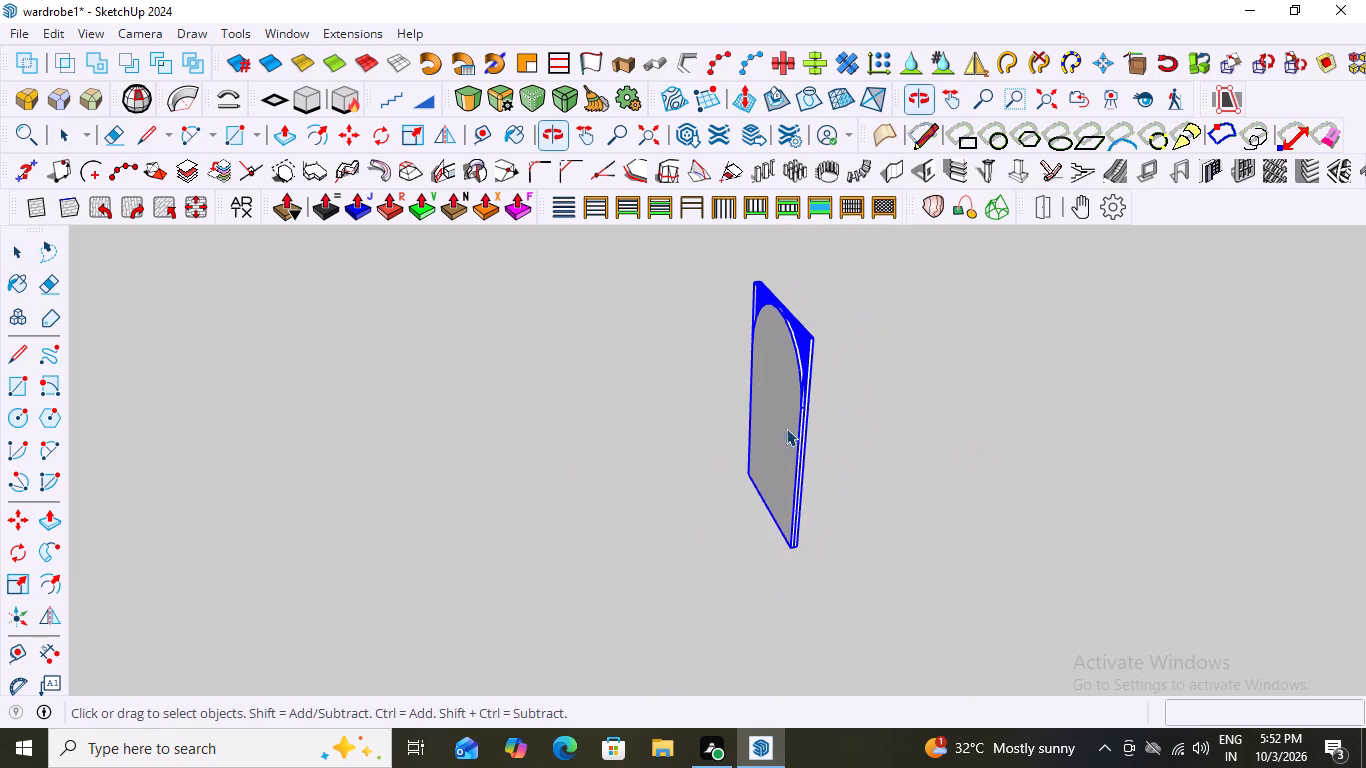
pyautogui.scroll(3, 778, 423)
pyautogui.keyDown('shift'); pyautogui.click(777, 387); pyautogui.keyUp('shift')
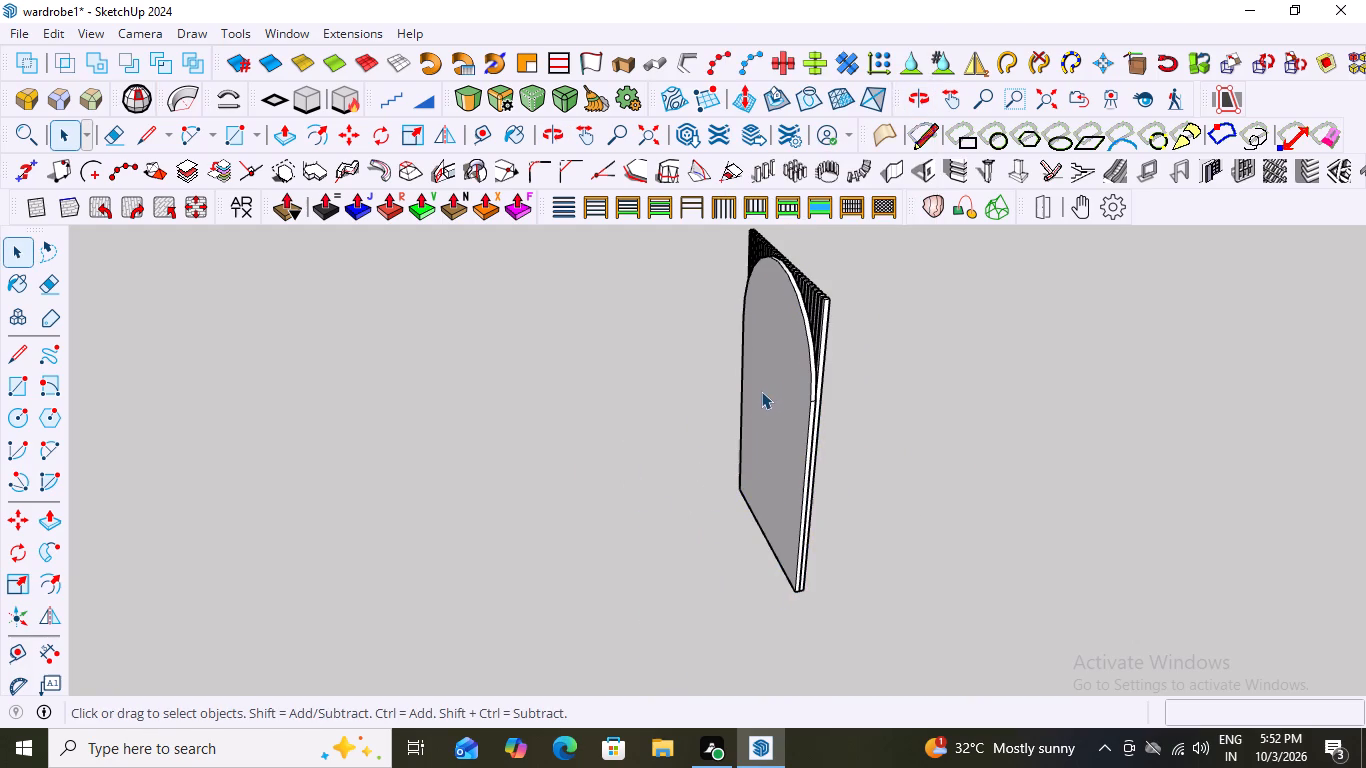
pyautogui.scroll(1, 920, 279)
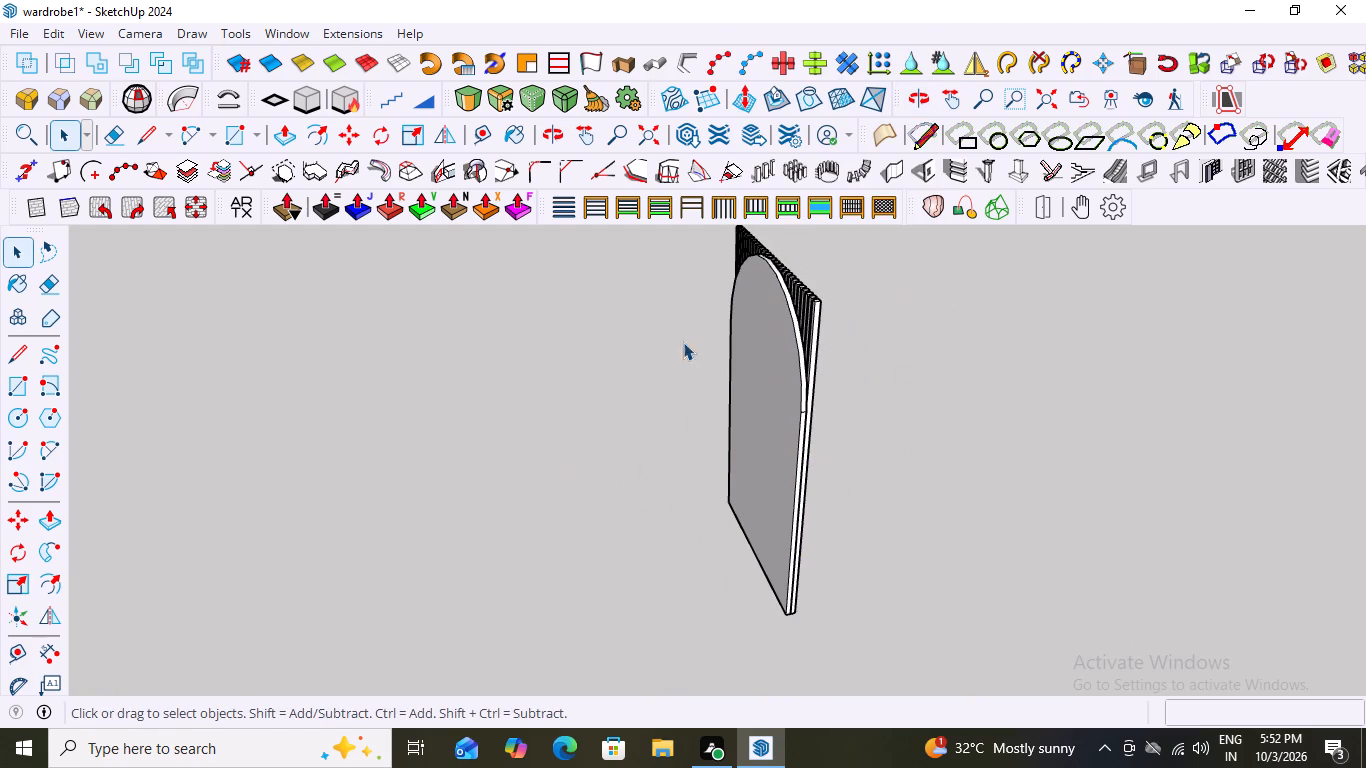
pyautogui.scroll(-1, 526, 346)
pyautogui.click(795, 306)
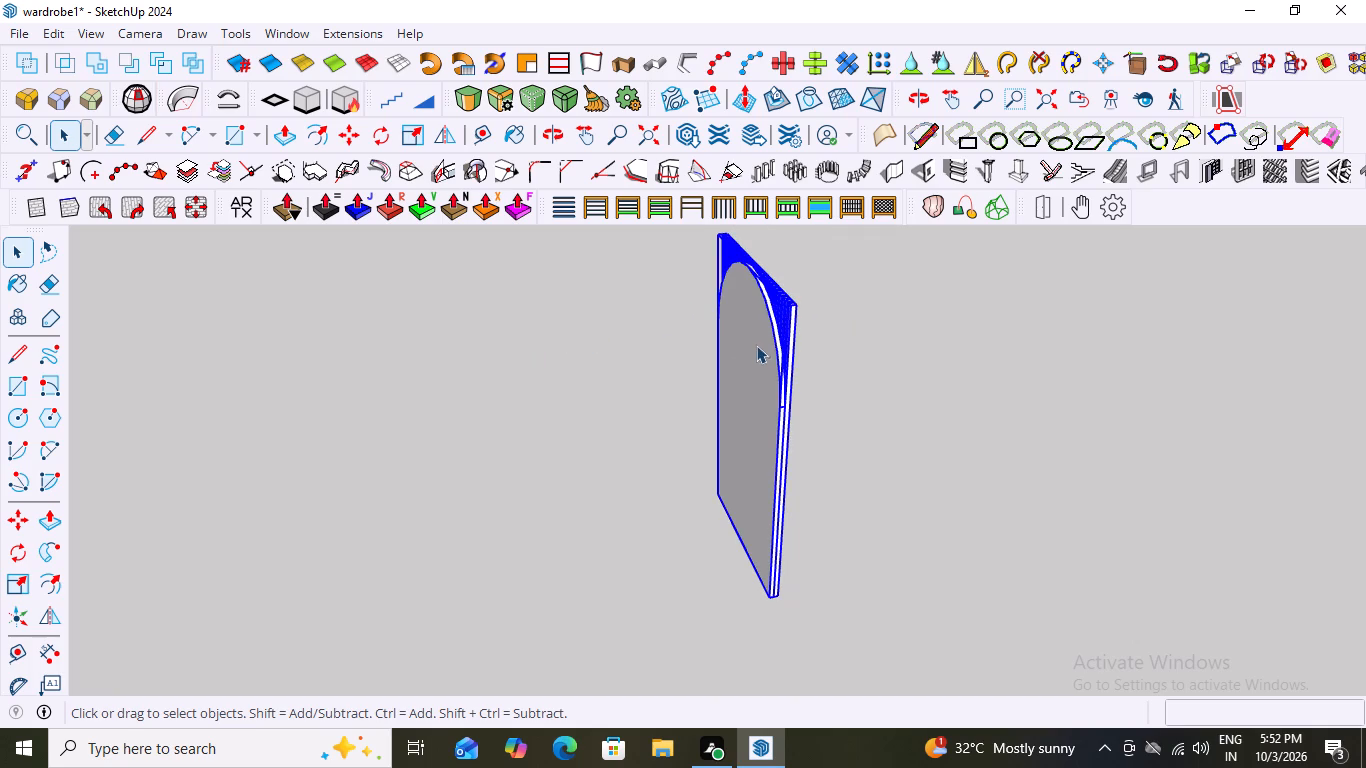
pyautogui.keyDown('shift'); pyautogui.click(758, 337); pyautogui.keyUp('shift')
pyautogui.scroll(2, 780, 312)
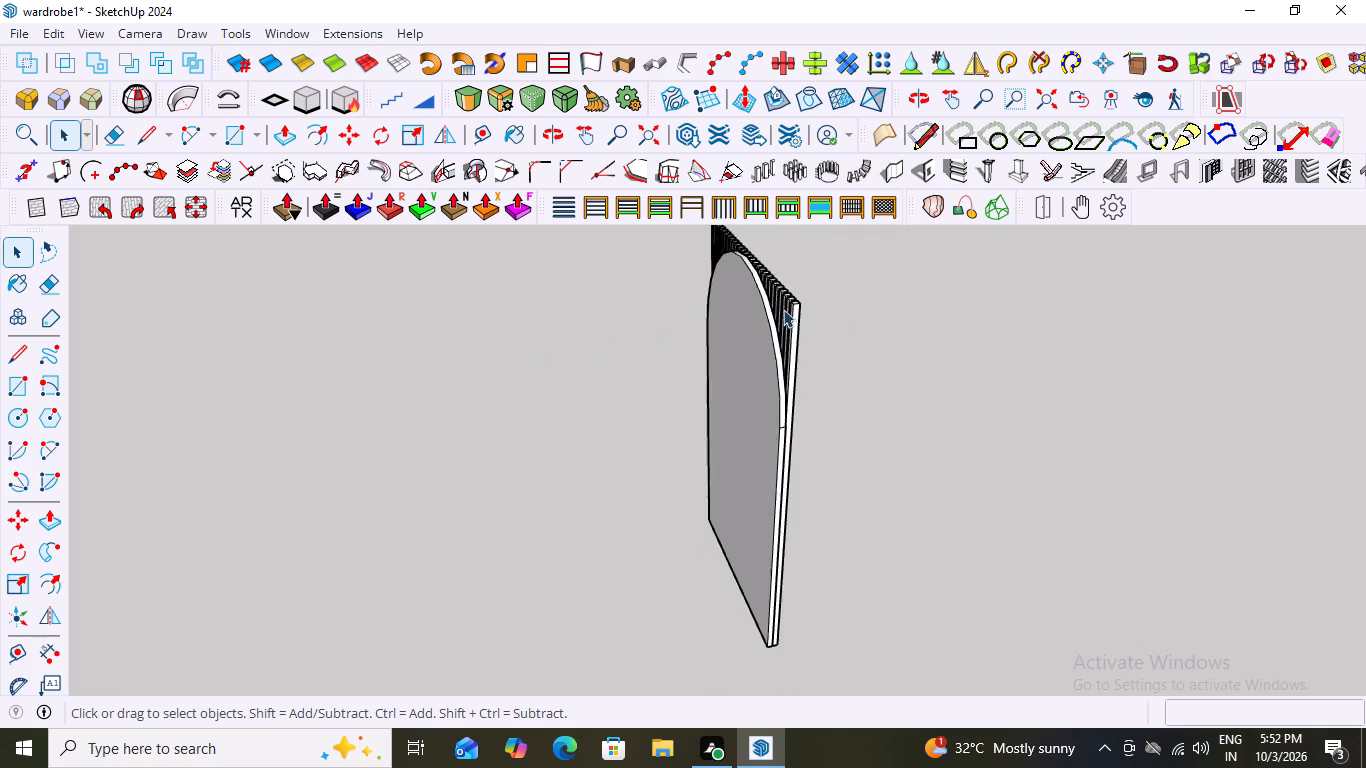
pyautogui.scroll(7, 783, 309)
pyautogui.click(735, 329)
pyautogui.doubleClick(735, 329)
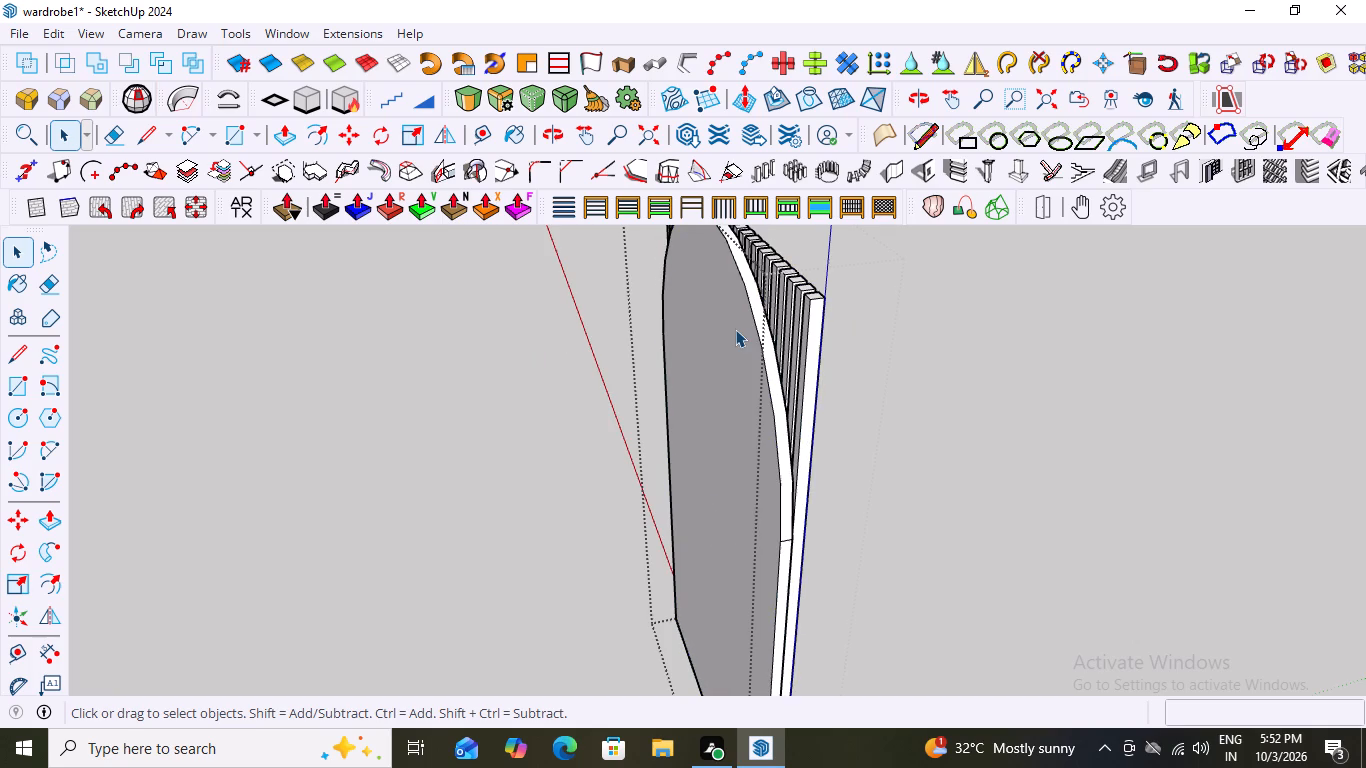
pyautogui.click(735, 329)
pyautogui.scroll(-1, 726, 332)
pyautogui.click(811, 314)
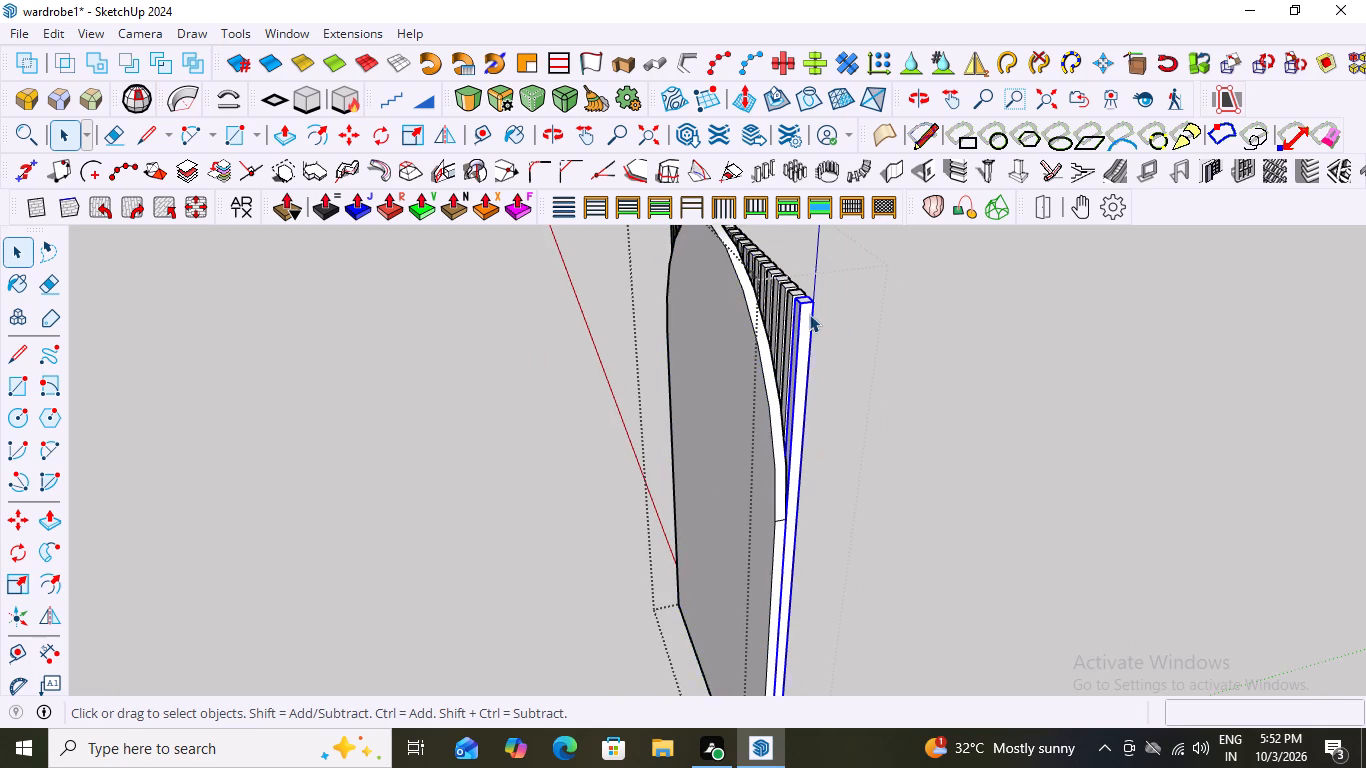
pyautogui.doubleClick(791, 304)
pyautogui.click(789, 304)
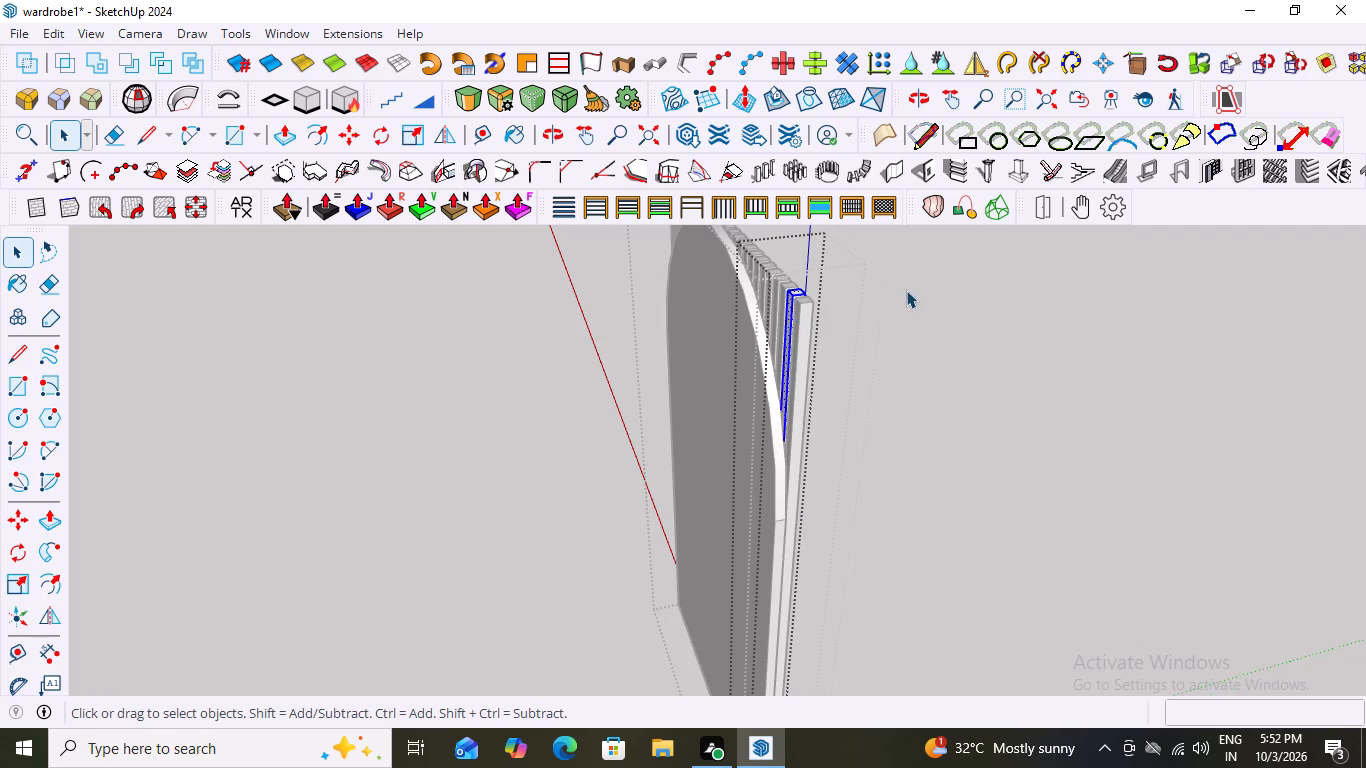
pyautogui.click(906, 290)
pyautogui.scroll(-6, 686, 390)
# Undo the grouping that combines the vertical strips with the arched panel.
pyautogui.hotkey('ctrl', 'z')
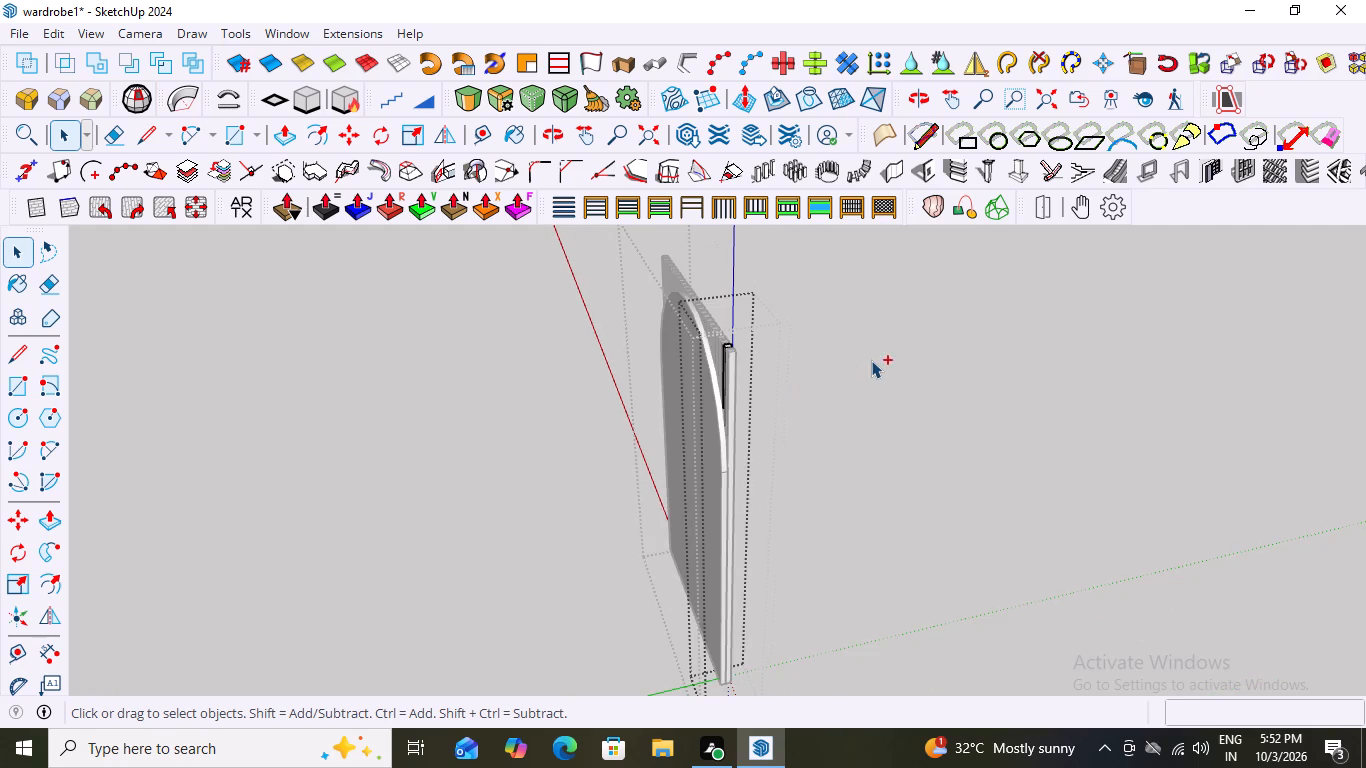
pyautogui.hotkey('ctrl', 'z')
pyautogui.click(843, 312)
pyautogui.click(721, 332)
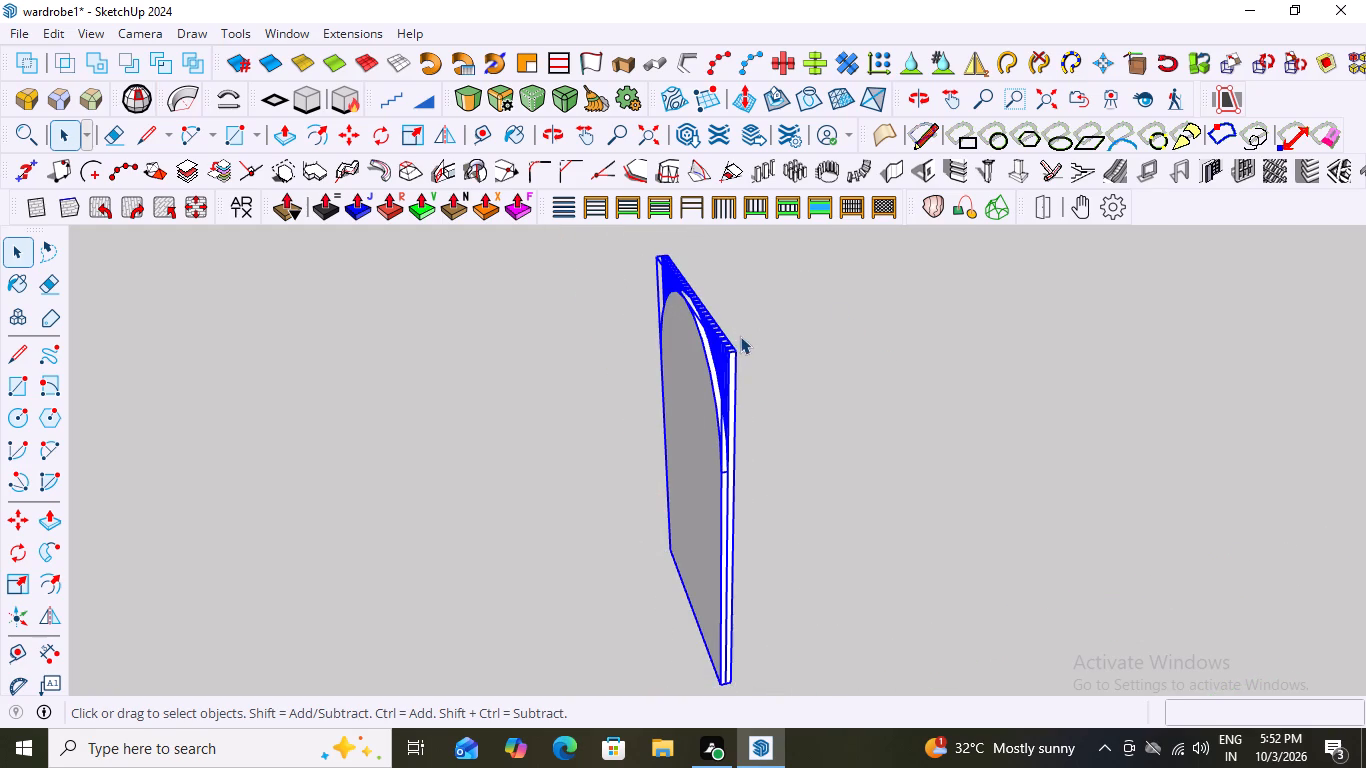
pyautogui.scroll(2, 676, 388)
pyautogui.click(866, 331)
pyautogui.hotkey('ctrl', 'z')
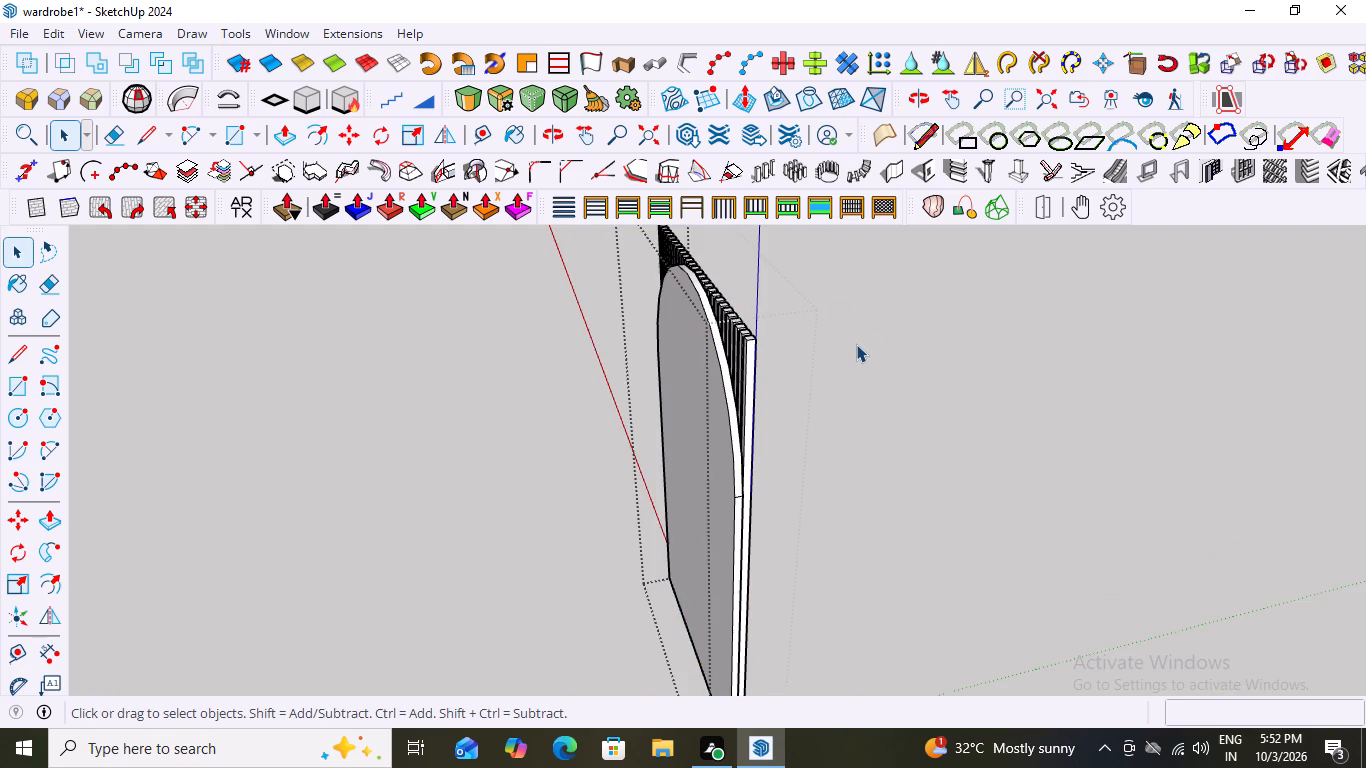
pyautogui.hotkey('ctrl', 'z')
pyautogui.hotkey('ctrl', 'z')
# Group all the vertical strips, leaving the arched panel behind them out of the selection.
pyautogui.scroll(-8, 731, 376)
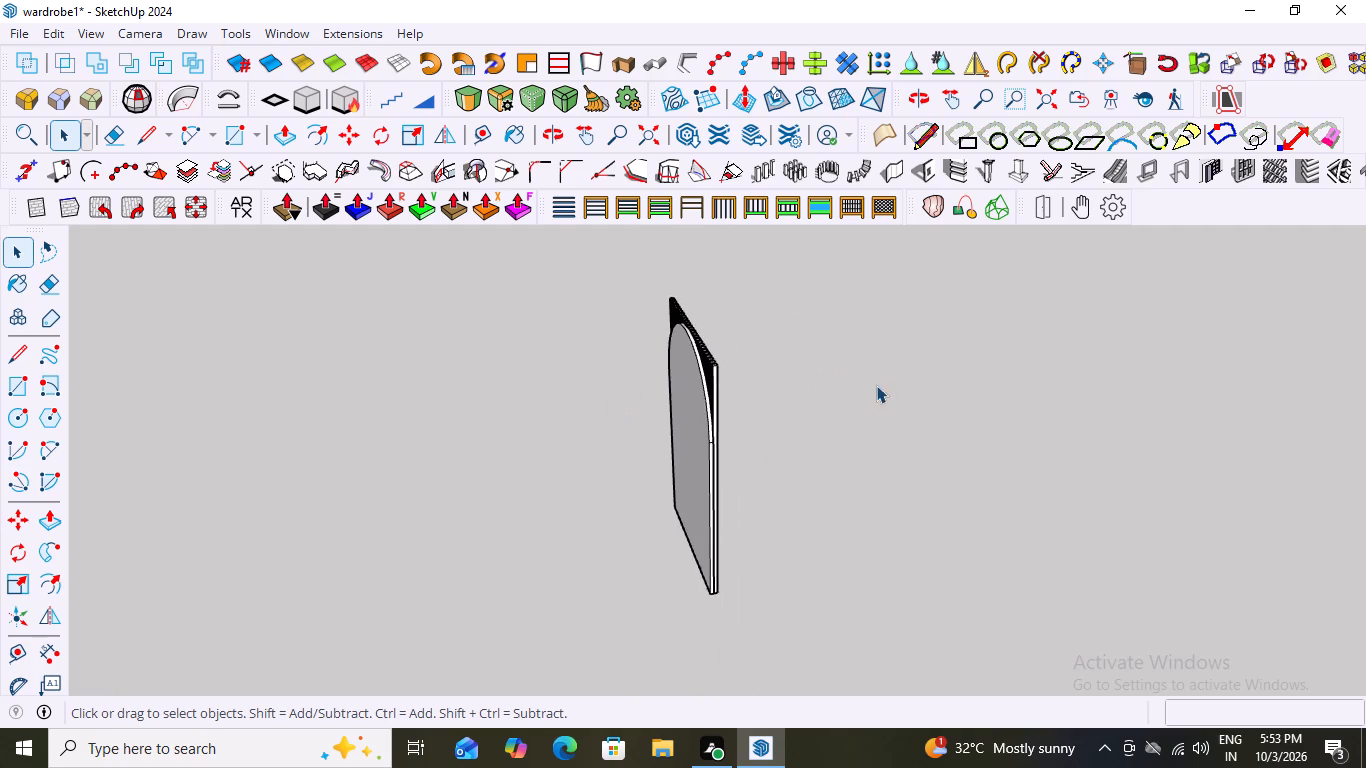
pyautogui.moveTo(876, 385); pyautogui.dragTo(505, 377, button='middle')
pyautogui.moveTo(963, 348); pyautogui.dragTo(700, 354, button='middle')
pyautogui.scroll(3, 796, 362)
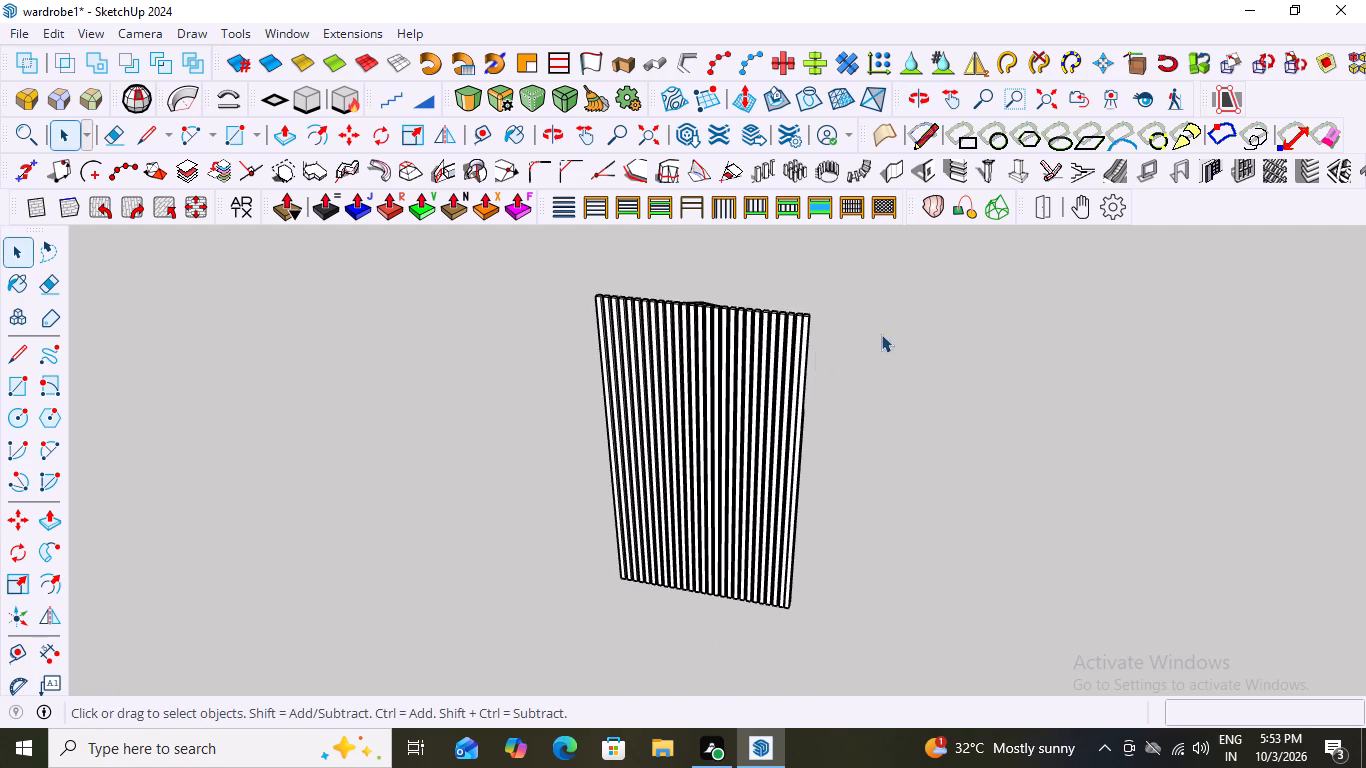
pyautogui.moveTo(938, 299); pyautogui.dragTo(587, 374)
pyautogui.scroll(-4, 968, 348)
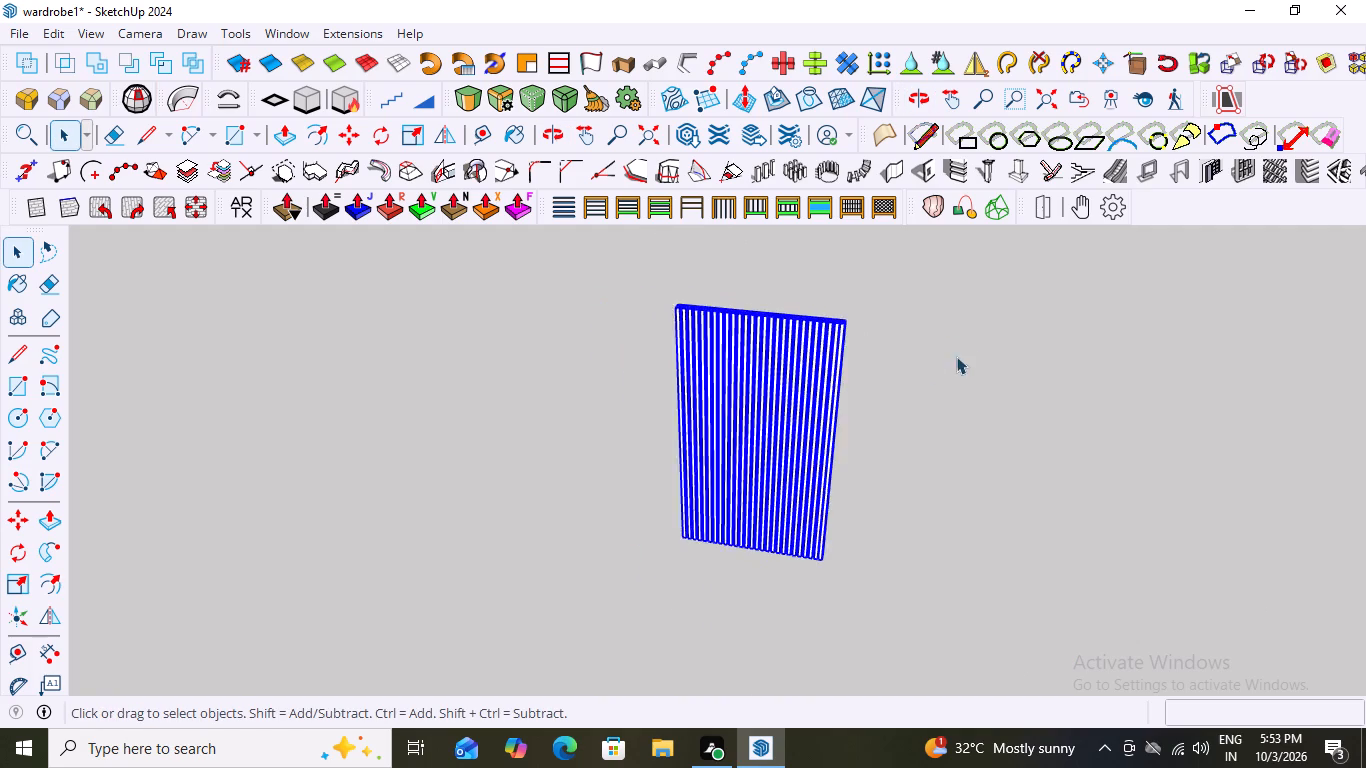
pyautogui.moveTo(595, 365); pyautogui.dragTo(1193, 326, button='middle')
pyautogui.scroll(2, 640, 385)
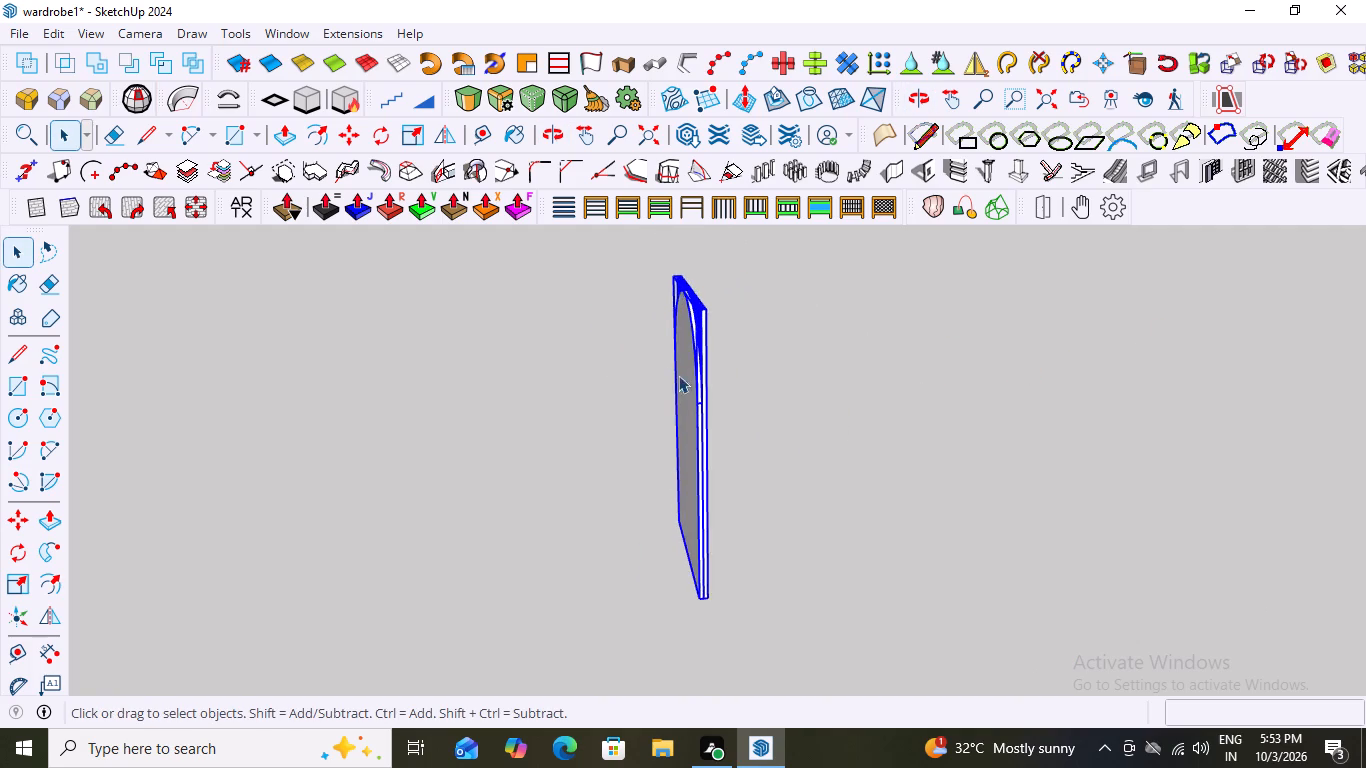
pyautogui.scroll(3, 678, 375)
pyautogui.keyDown('shift'); pyautogui.click(691, 357); pyautogui.keyUp('shift')
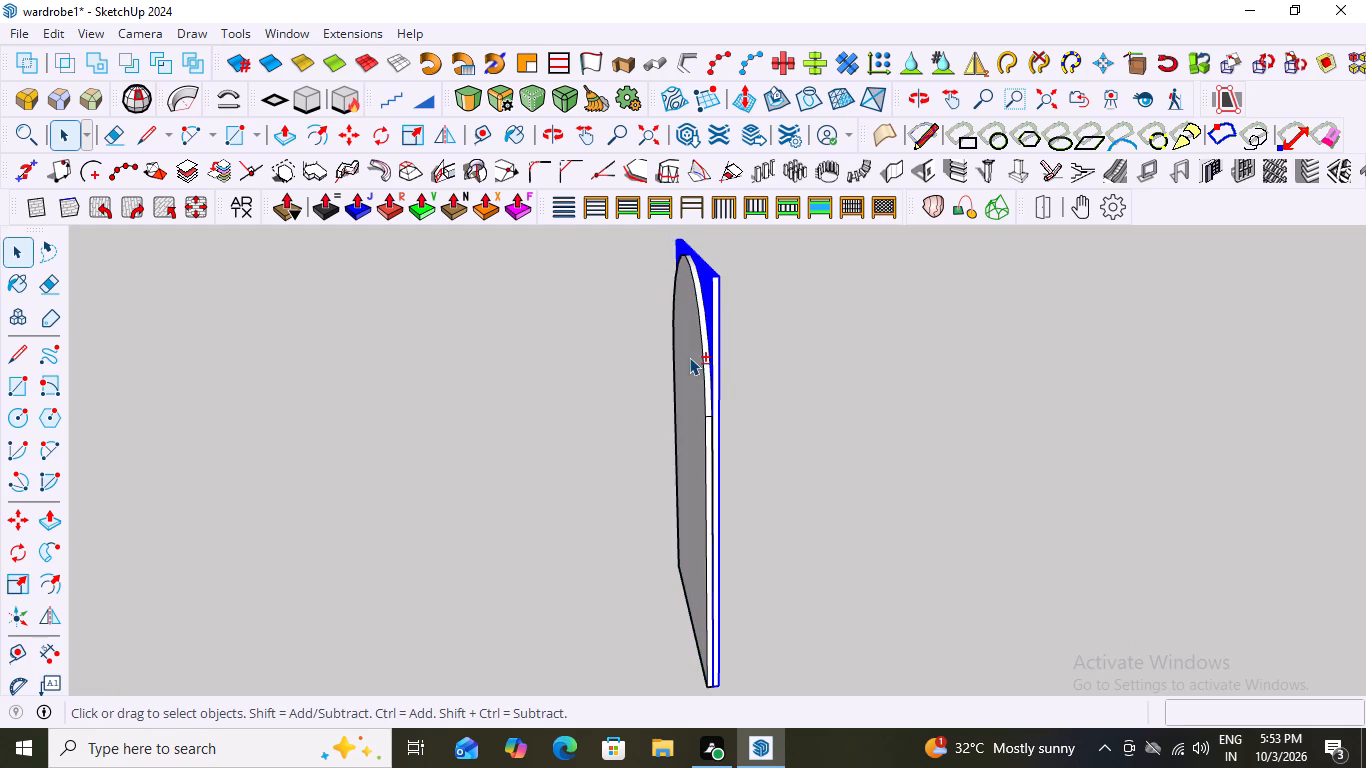
pyautogui.scroll(-3, 817, 357)
pyautogui.scroll(-3, 483, 371)
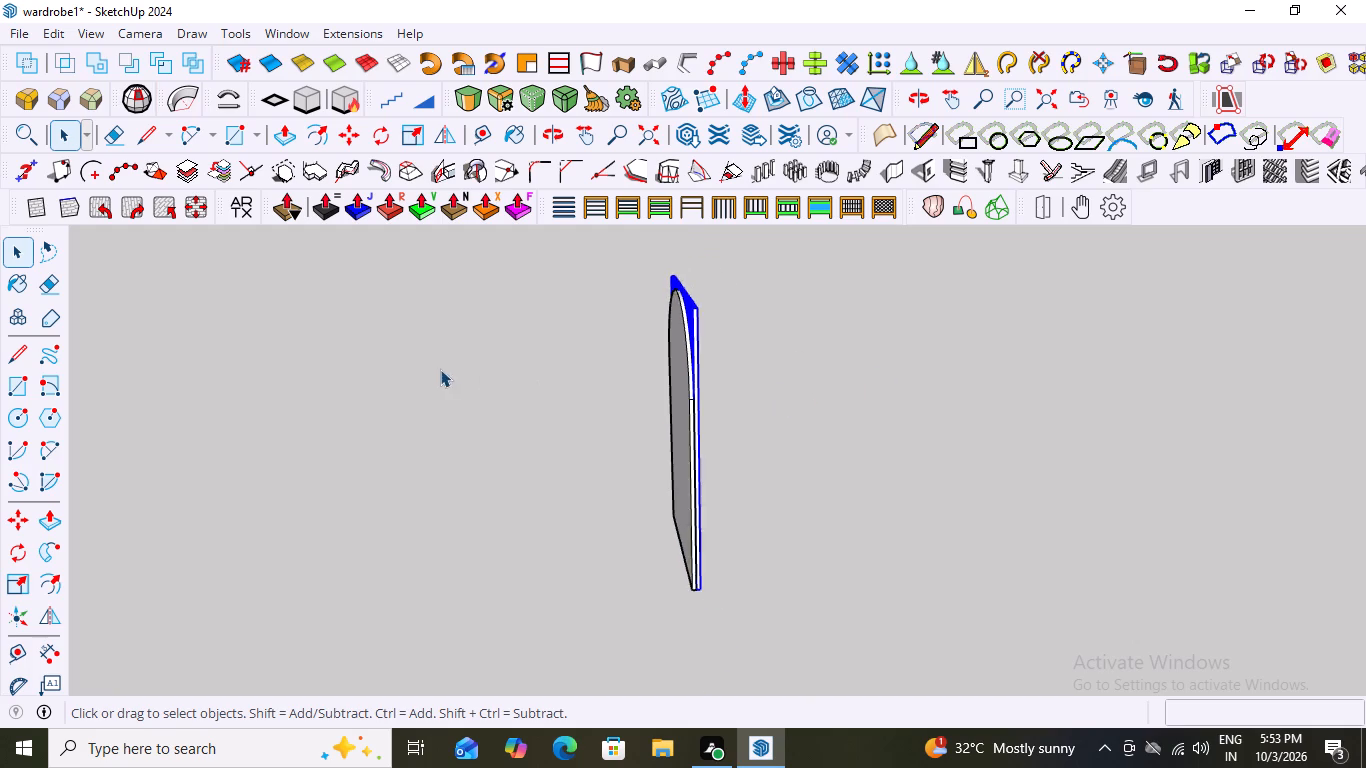
pyautogui.scroll(-1, 820, 380)
pyautogui.scroll(-4, 408, 382)
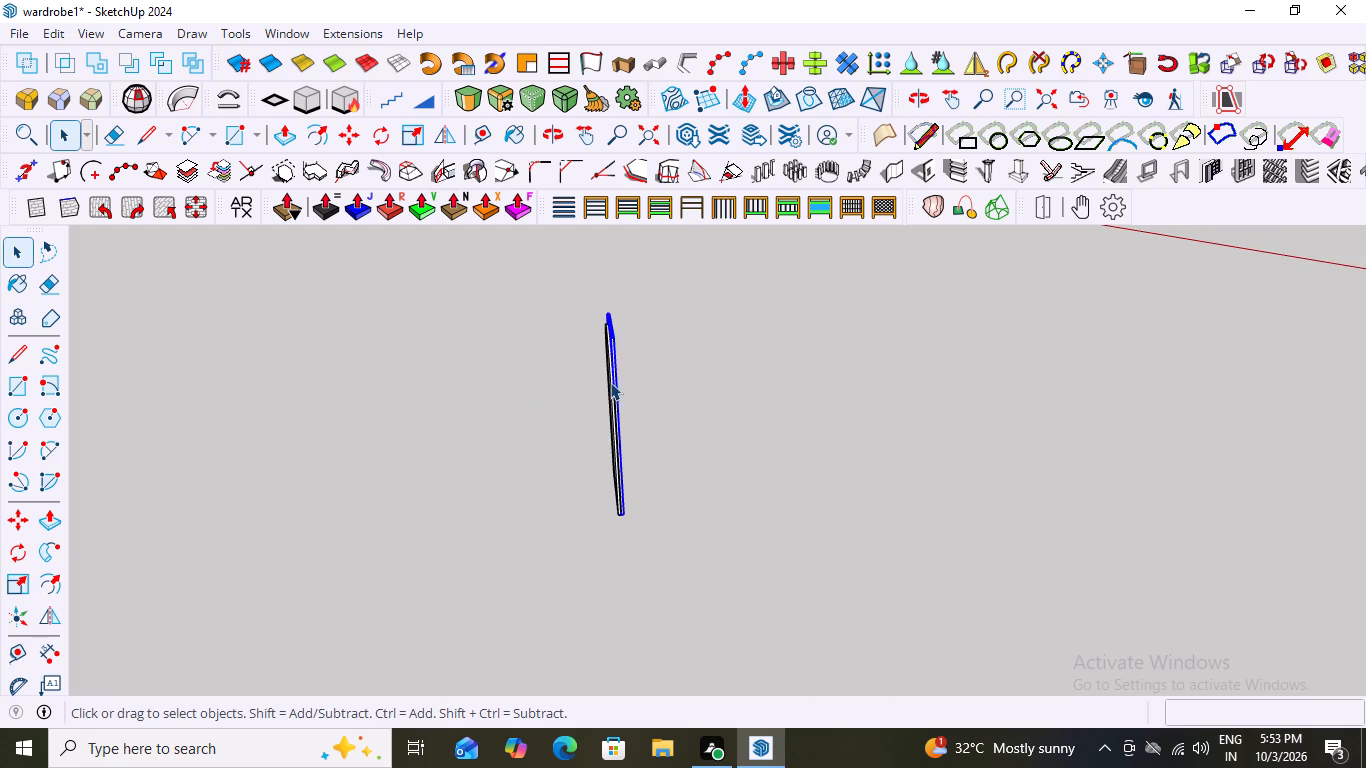
pyautogui.scroll(-4, 722, 396)
pyautogui.moveTo(519, 423); pyautogui.dragTo(475, 423, button='middle')
pyautogui.moveTo(754, 395); pyautogui.dragTo(600, 407, button='middle')
pyautogui.moveTo(599, 407); pyautogui.dragTo(480, 392, button='middle')
pyautogui.moveTo(830, 361); pyautogui.dragTo(763, 364, button='middle')
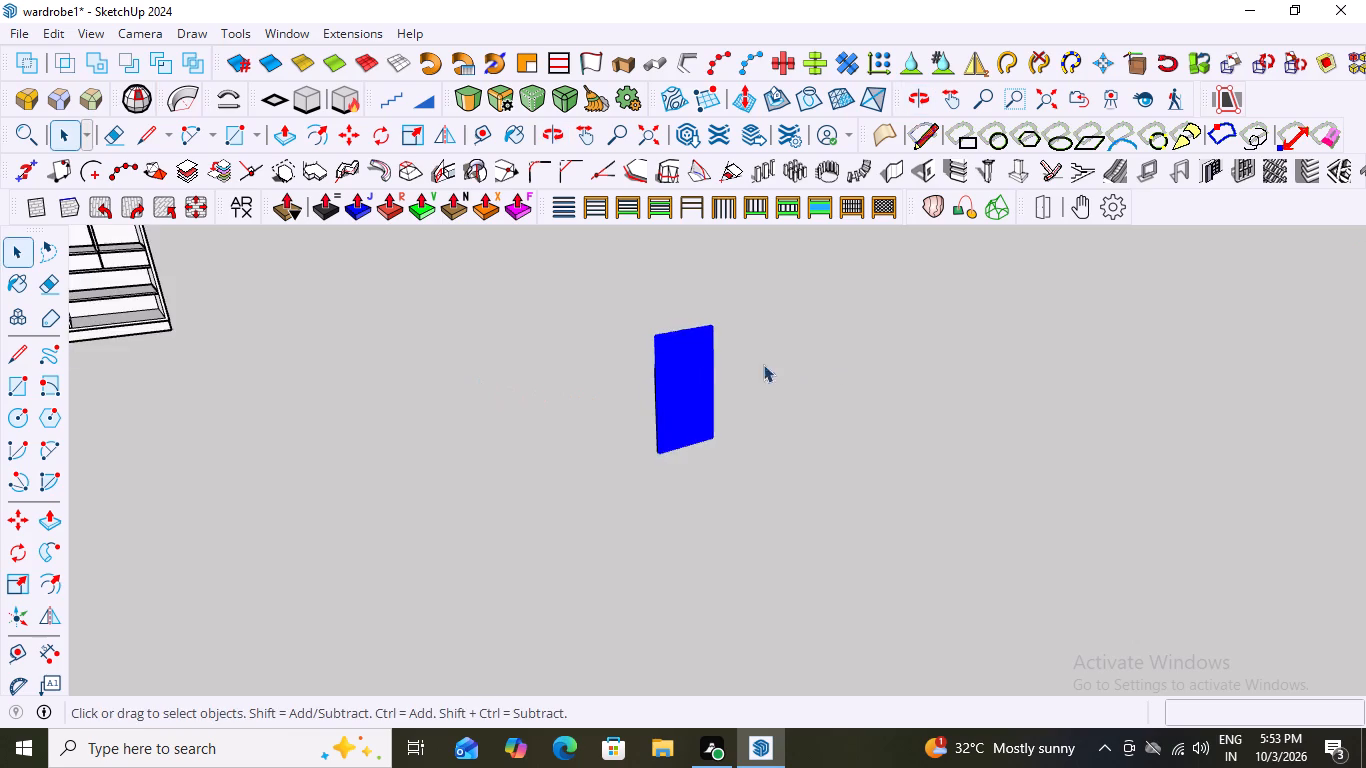
pyautogui.moveTo(763, 364); pyautogui.dragTo(620, 338, button='middle')
pyautogui.scroll(6, 764, 388)
pyautogui.rightClick(684, 366)
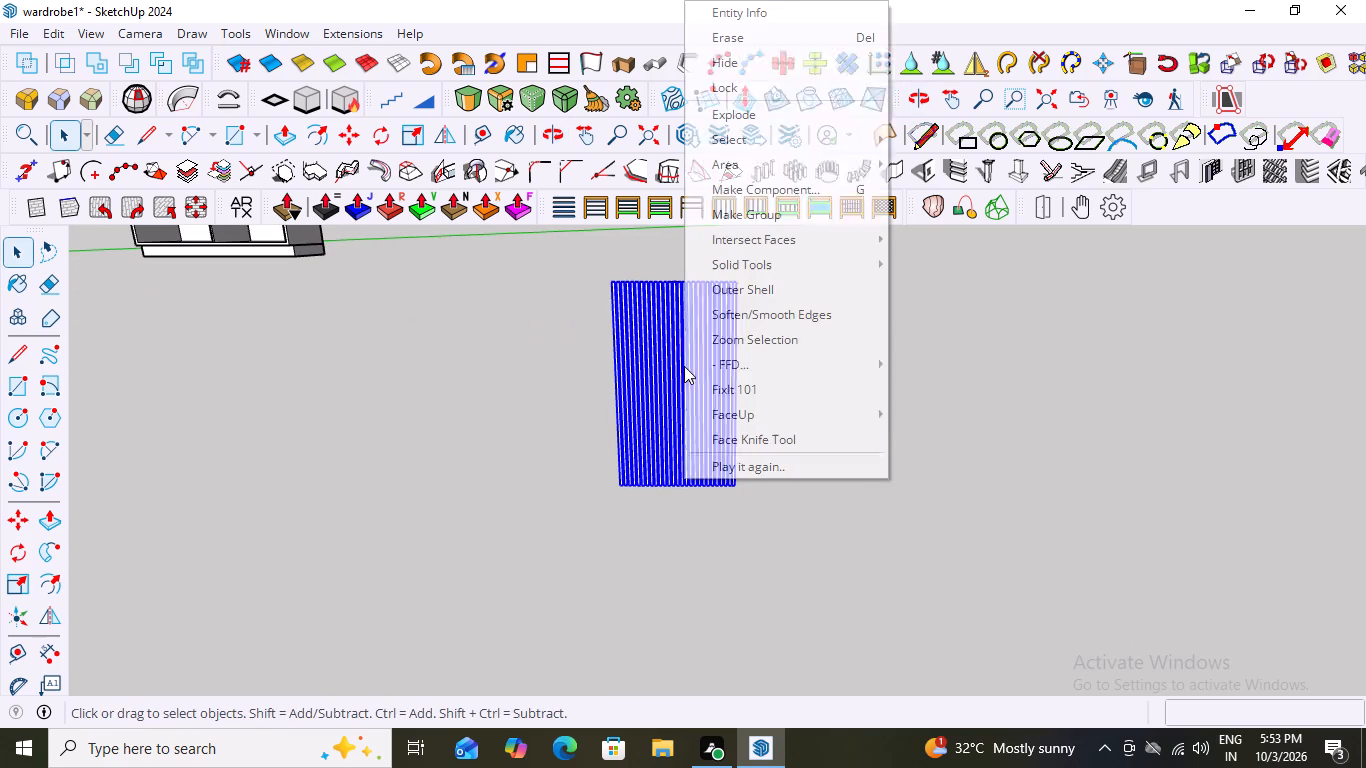
pyautogui.click(770, 216)
pyautogui.scroll(-3, 519, 363)
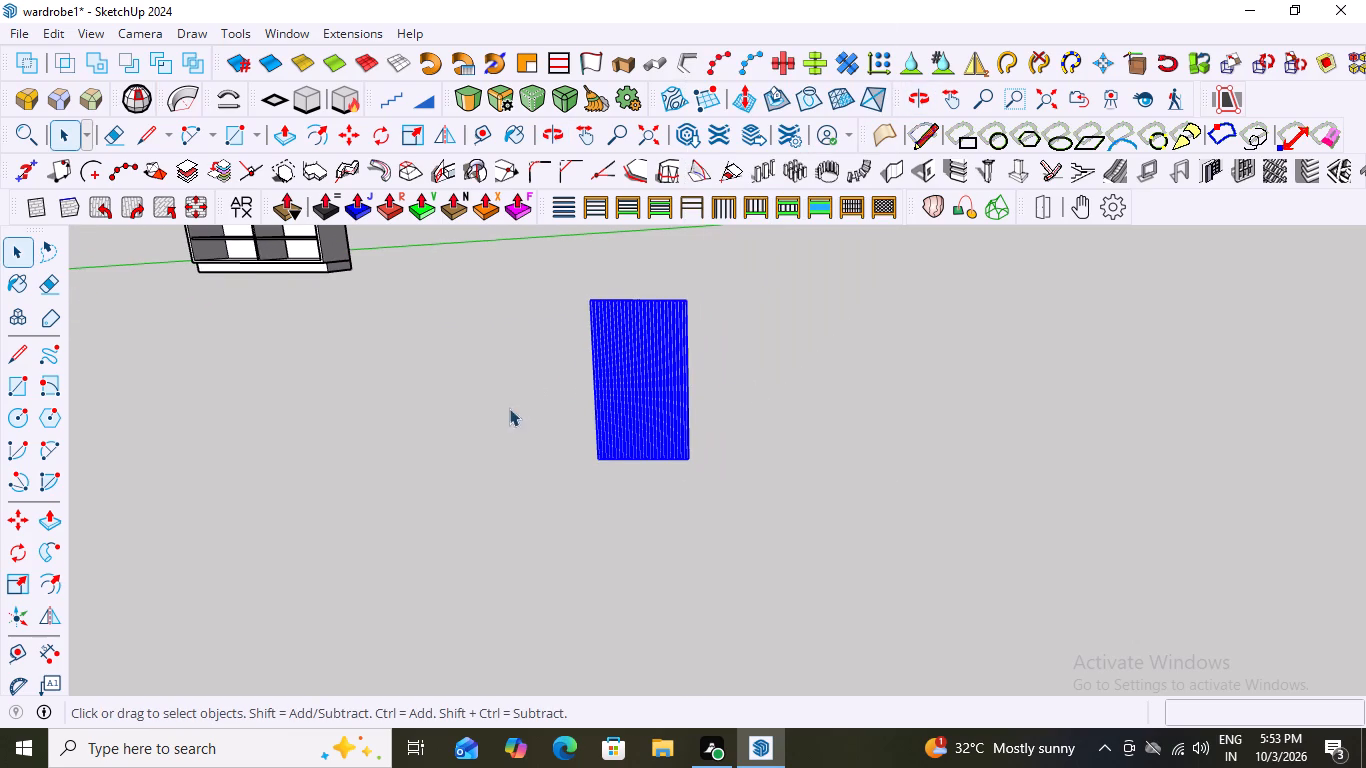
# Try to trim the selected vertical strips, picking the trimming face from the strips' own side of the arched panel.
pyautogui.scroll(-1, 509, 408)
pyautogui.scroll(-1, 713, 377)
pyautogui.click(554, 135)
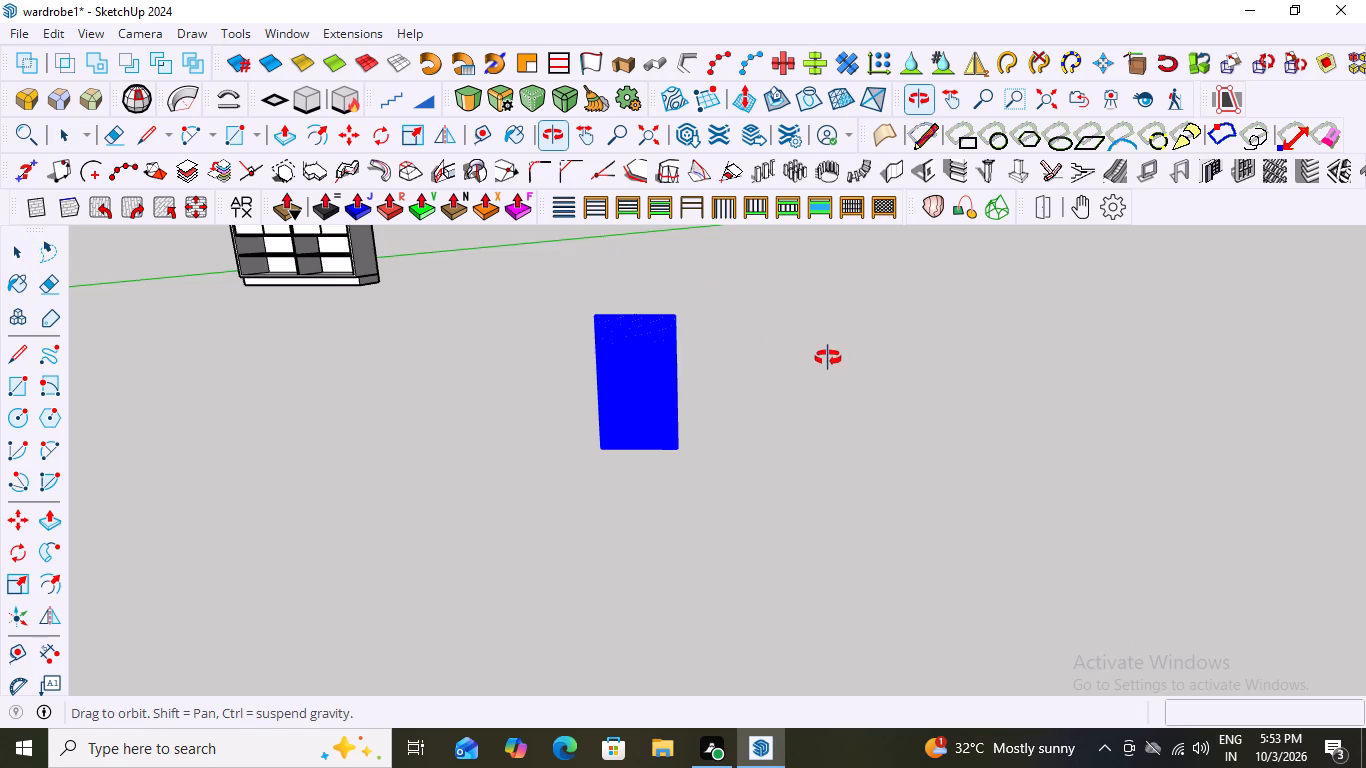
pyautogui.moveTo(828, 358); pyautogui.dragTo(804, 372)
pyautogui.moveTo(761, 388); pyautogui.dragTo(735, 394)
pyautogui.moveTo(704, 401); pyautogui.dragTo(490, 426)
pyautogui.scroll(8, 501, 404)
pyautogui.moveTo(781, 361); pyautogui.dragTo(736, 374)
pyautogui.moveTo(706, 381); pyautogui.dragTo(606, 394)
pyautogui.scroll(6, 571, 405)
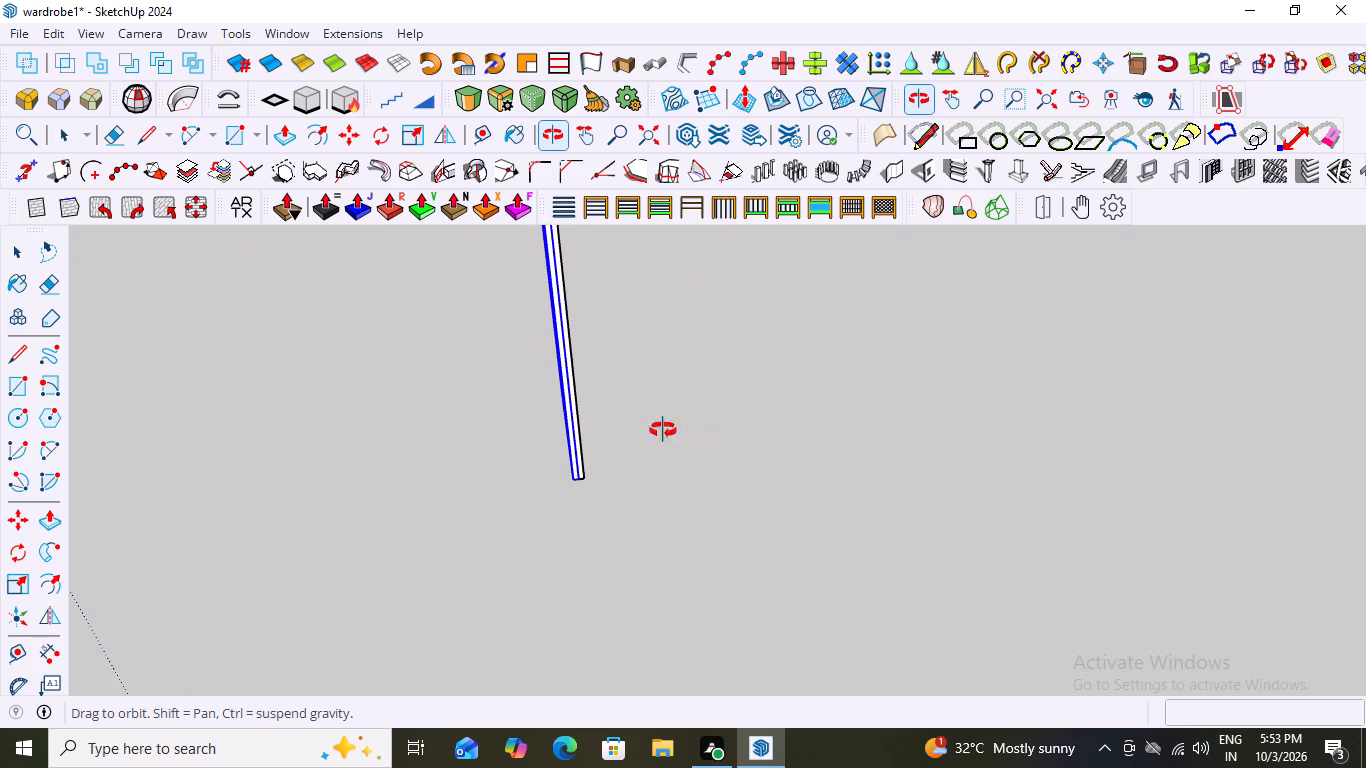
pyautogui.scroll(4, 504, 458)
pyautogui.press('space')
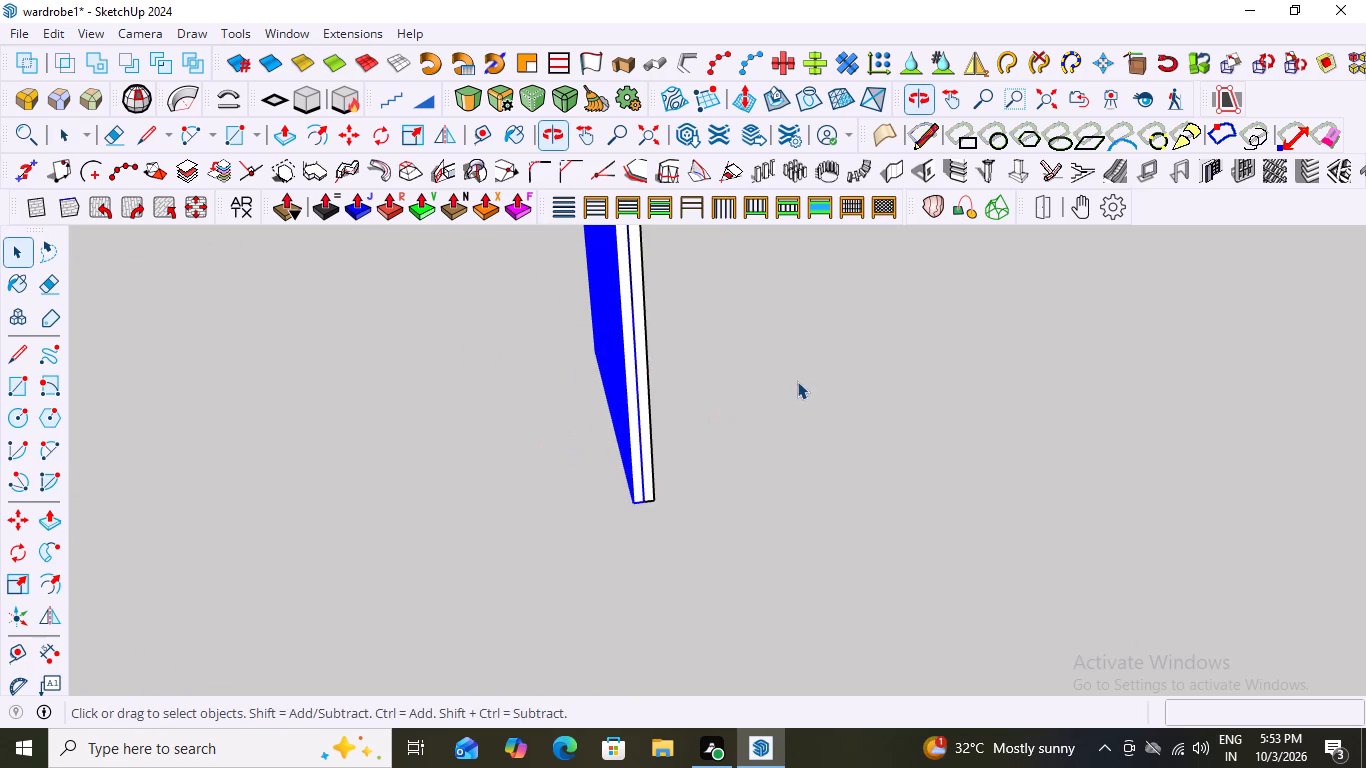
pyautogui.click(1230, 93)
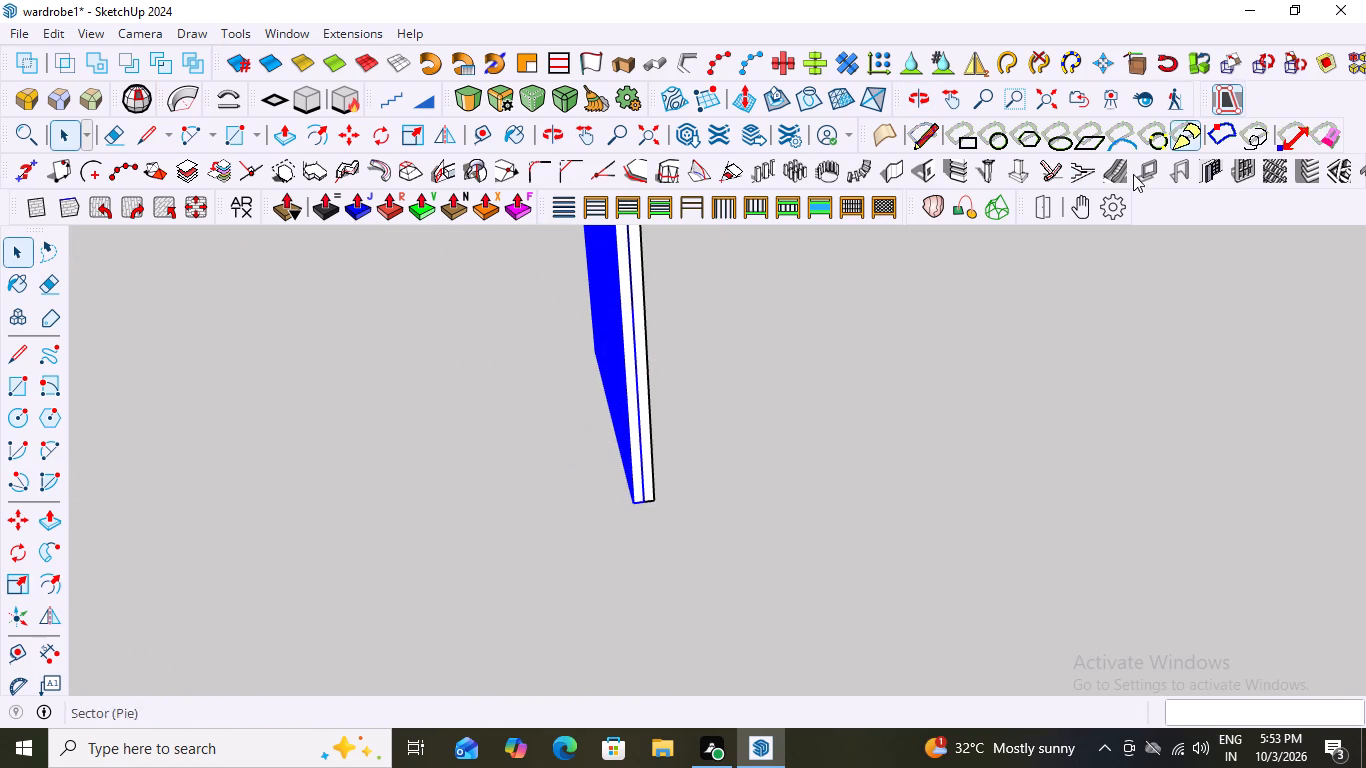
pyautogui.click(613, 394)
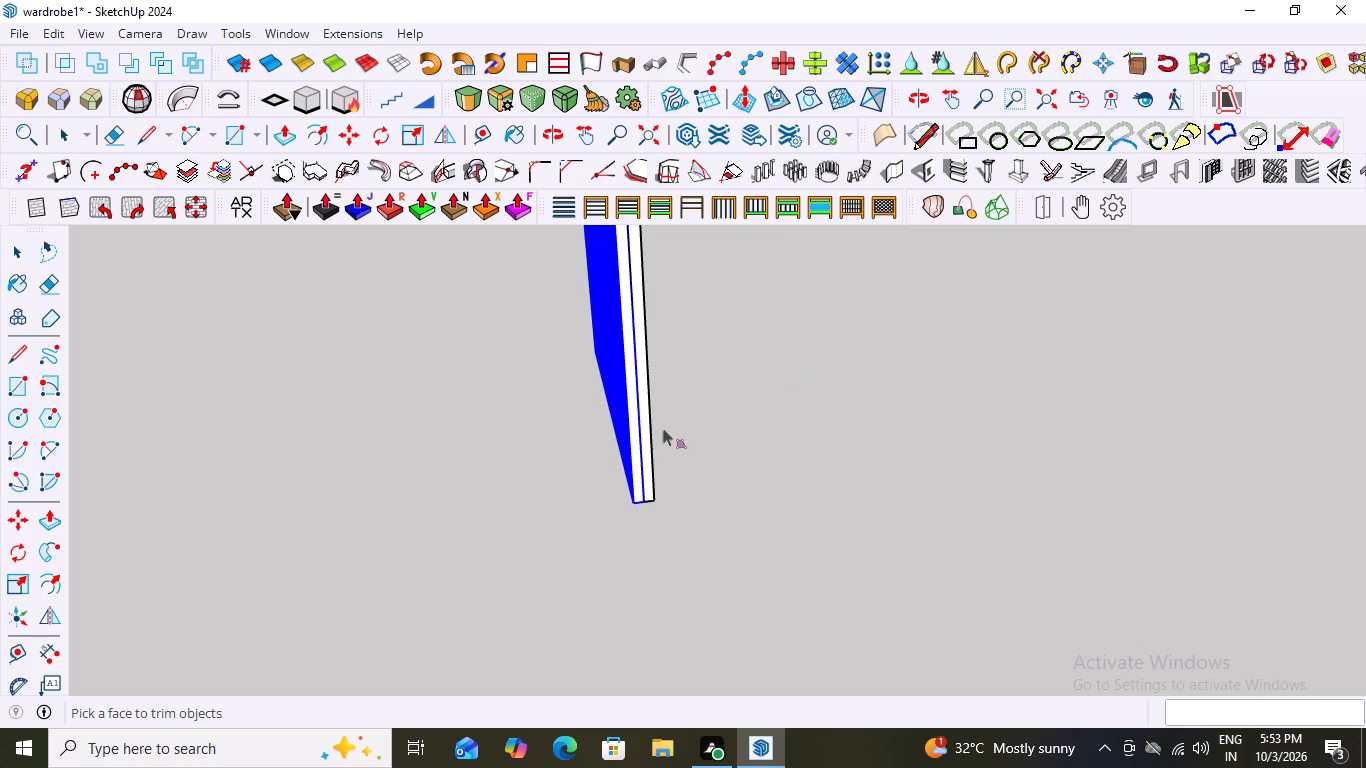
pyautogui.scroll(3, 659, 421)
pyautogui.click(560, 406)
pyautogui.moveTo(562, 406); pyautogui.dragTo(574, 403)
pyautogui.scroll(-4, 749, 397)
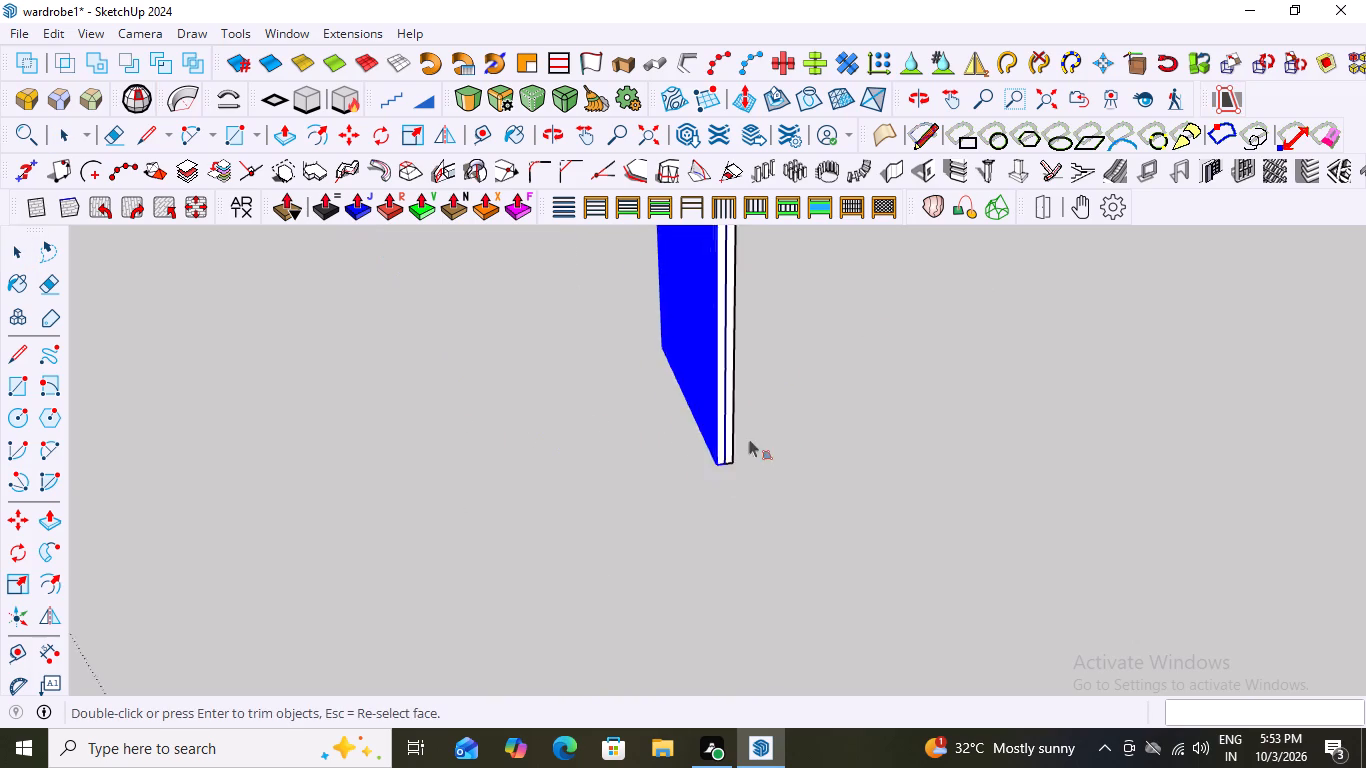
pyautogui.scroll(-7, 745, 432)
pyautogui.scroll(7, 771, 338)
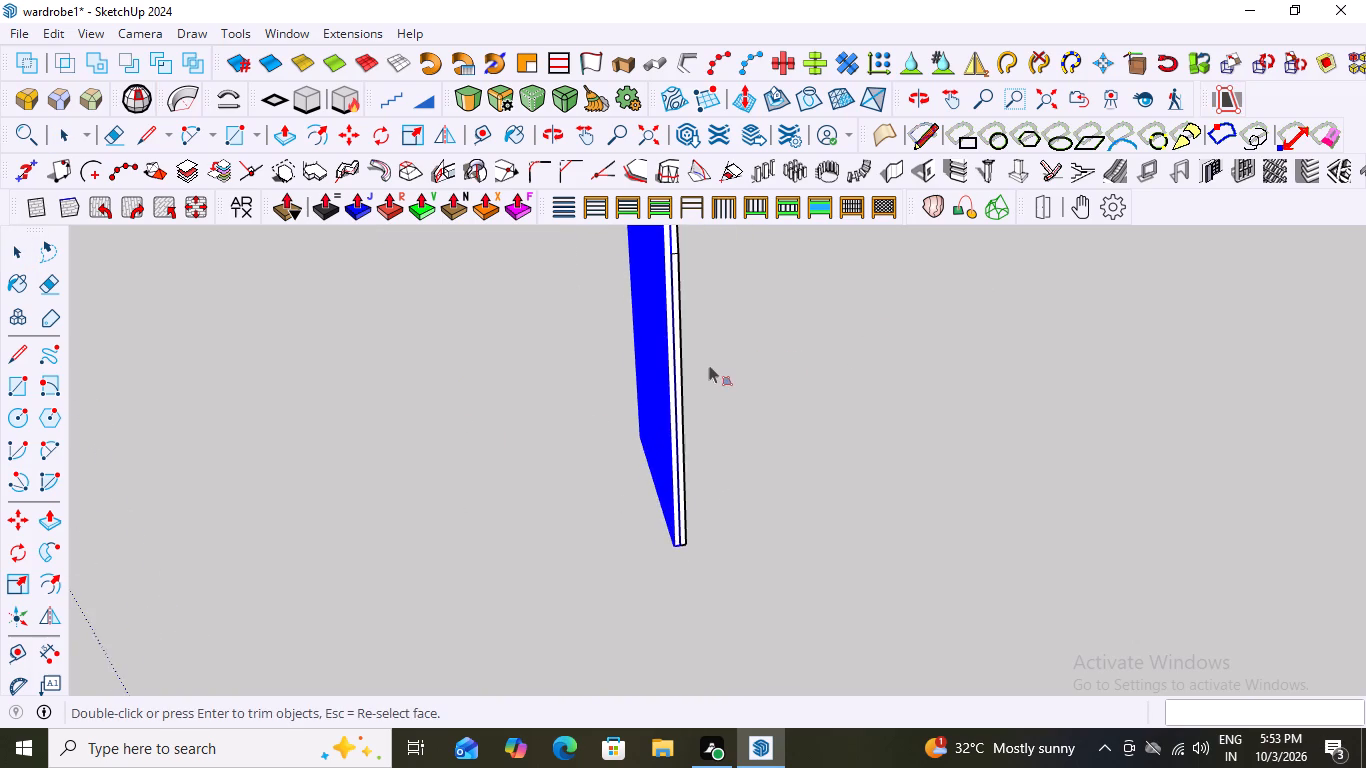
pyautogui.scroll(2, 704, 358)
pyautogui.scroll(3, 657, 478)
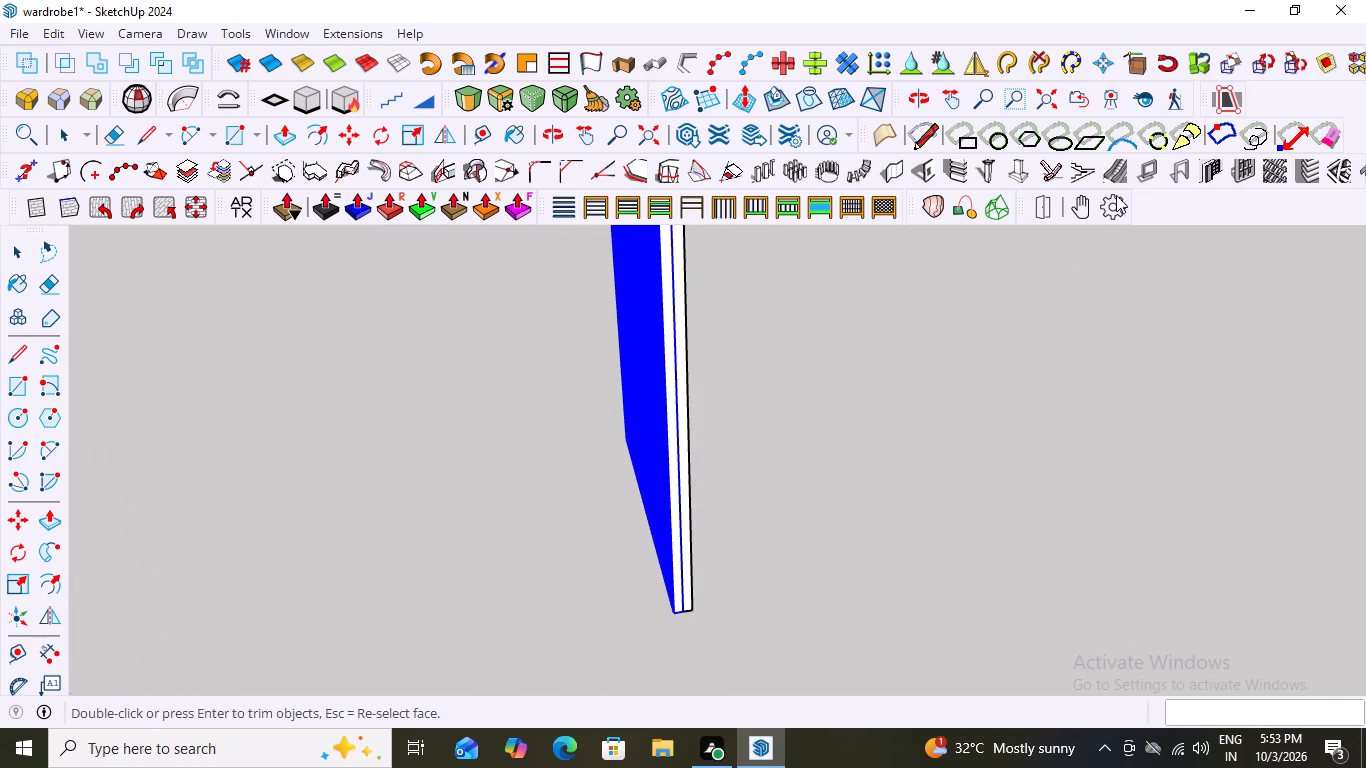
# Trim the selected vertical strips to the arched outline, using the panel's plain back face as the trimming face.
pyautogui.click(1228, 101)
pyautogui.scroll(-6, 757, 392)
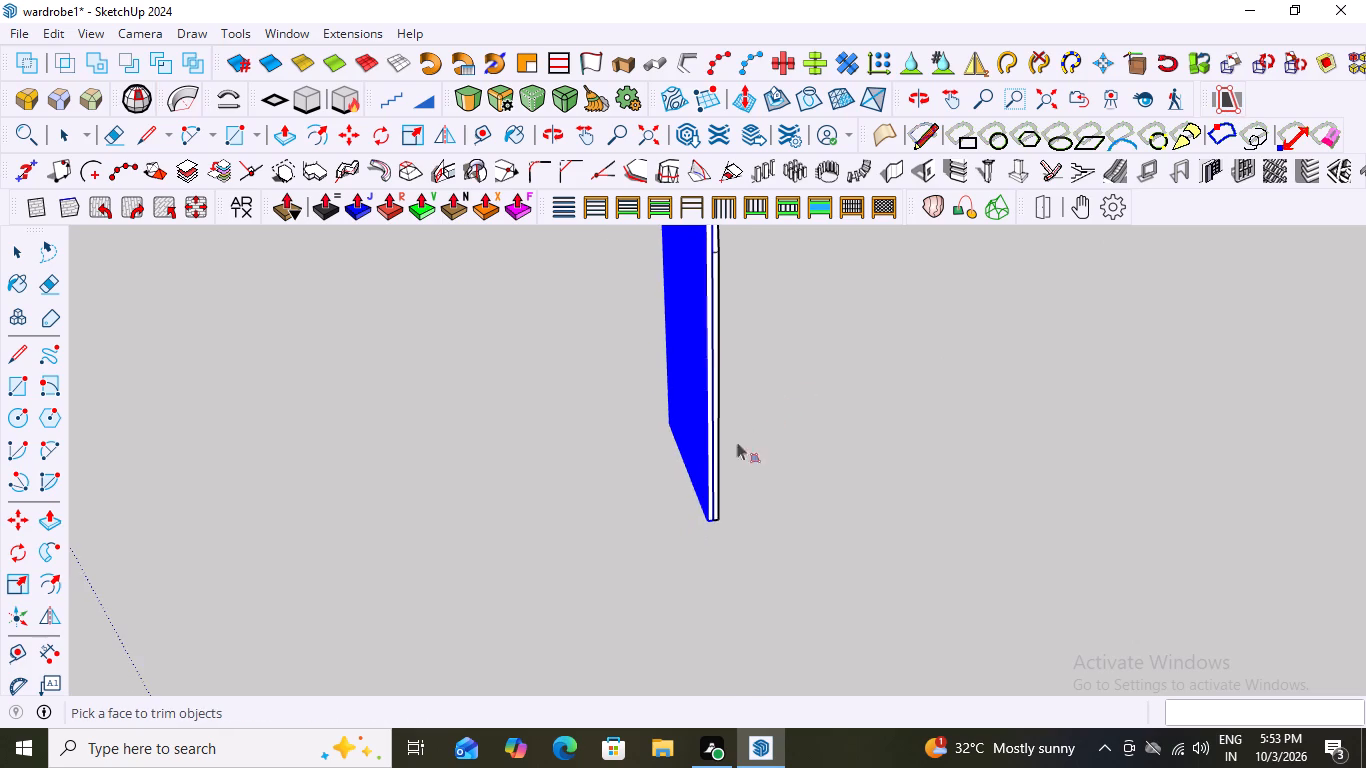
pyautogui.moveTo(840, 390); pyautogui.dragTo(719, 385, button='middle')
pyautogui.scroll(2, 665, 456)
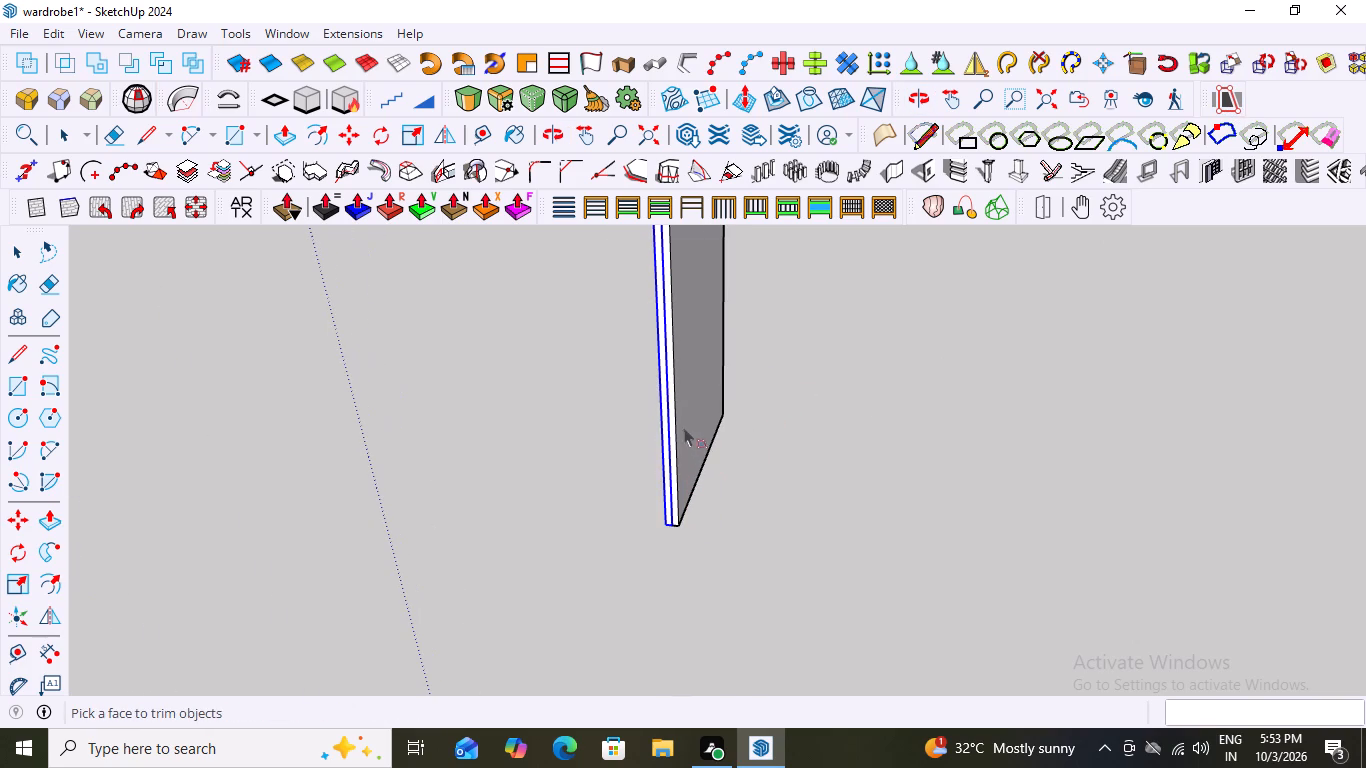
pyautogui.scroll(6, 665, 452)
pyautogui.doubleClick(691, 421)
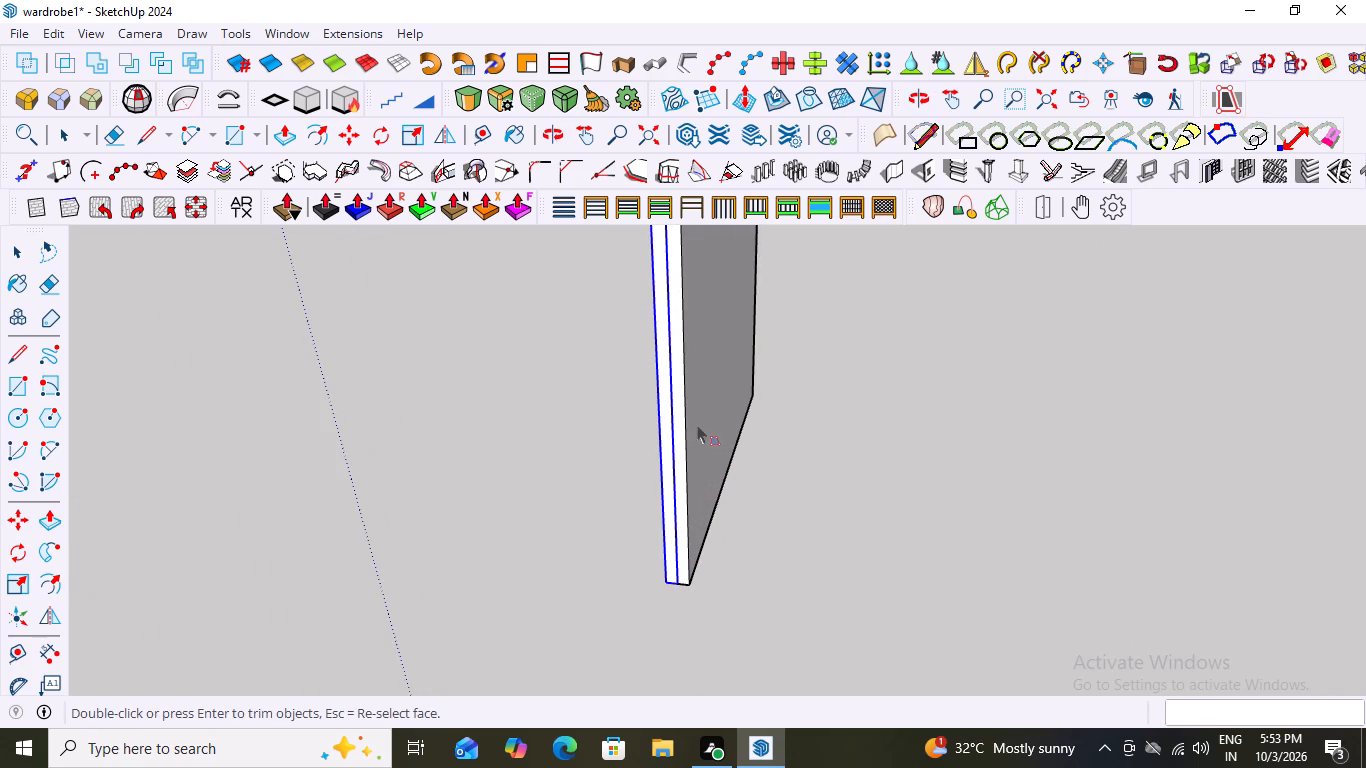
pyautogui.scroll(-11, 751, 437)
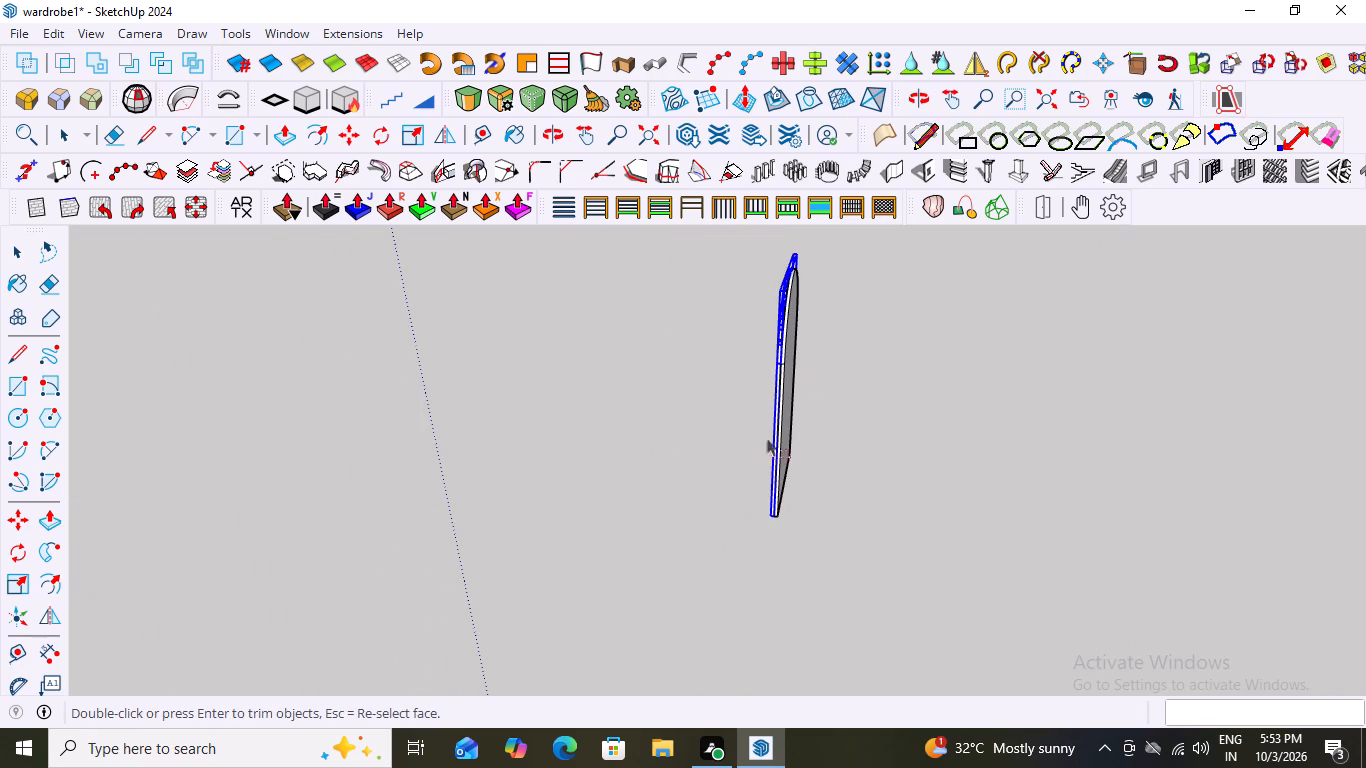
pyautogui.scroll(-2, 1004, 427)
pyautogui.press('space')
pyautogui.moveTo(904, 428); pyautogui.dragTo(916, 424)
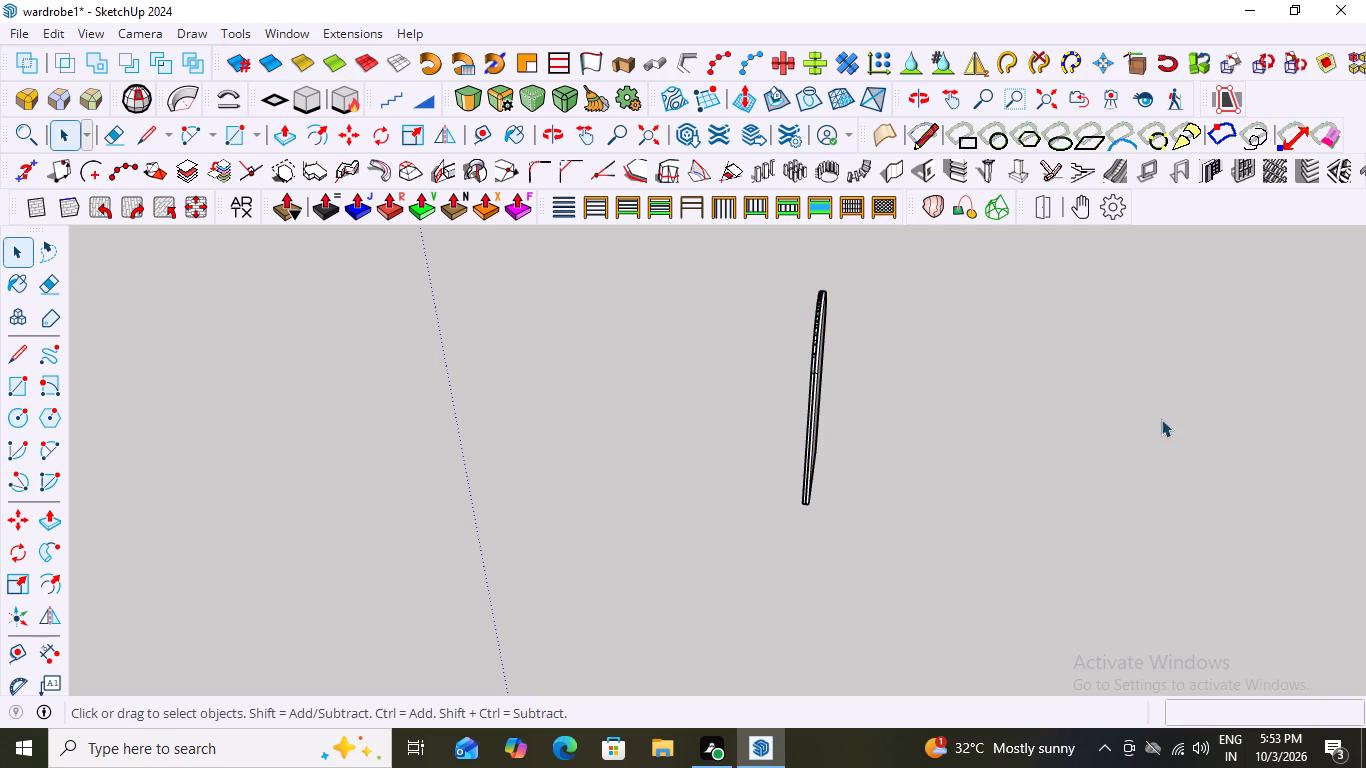
# Examine the trimmed strips along the panel's arched edge and from the front.
pyautogui.scroll(-7, 1174, 417)
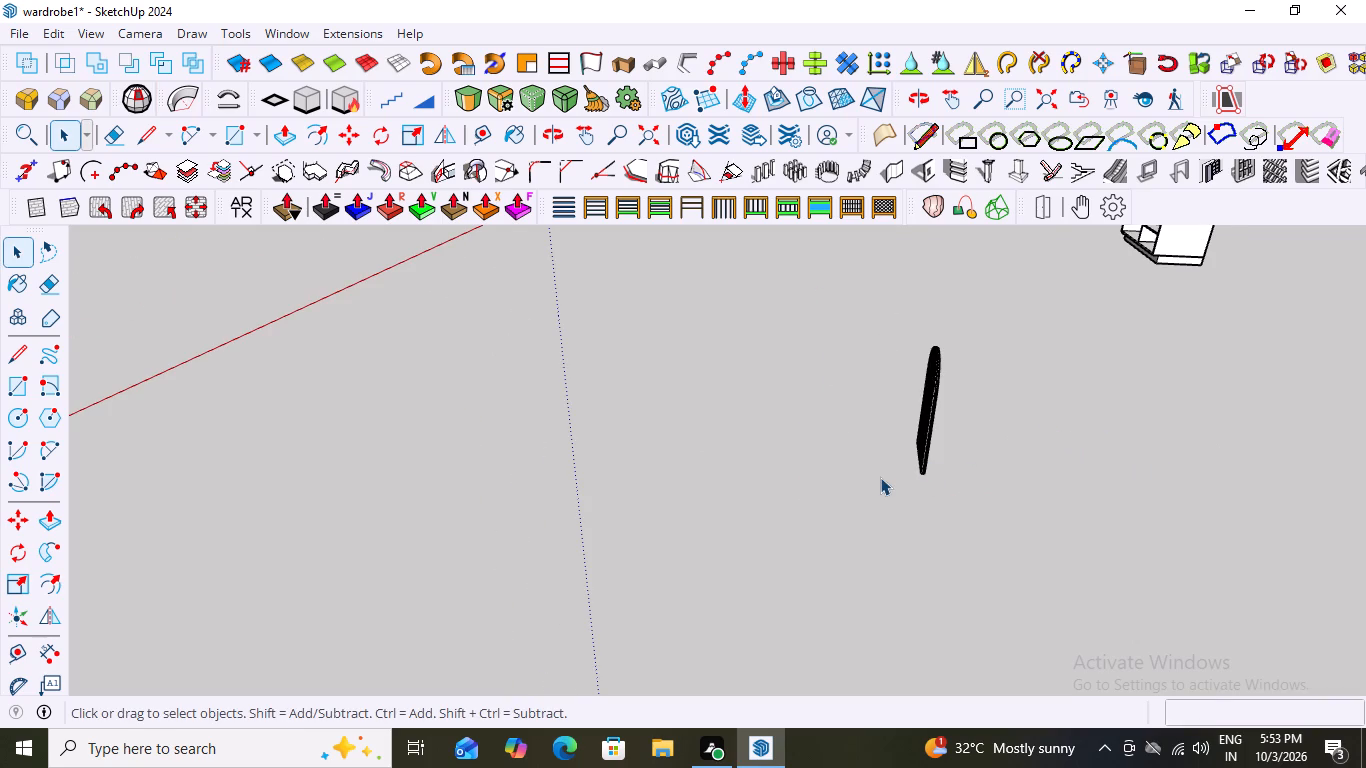
pyautogui.scroll(8, 843, 398)
pyautogui.scroll(3, 1030, 301)
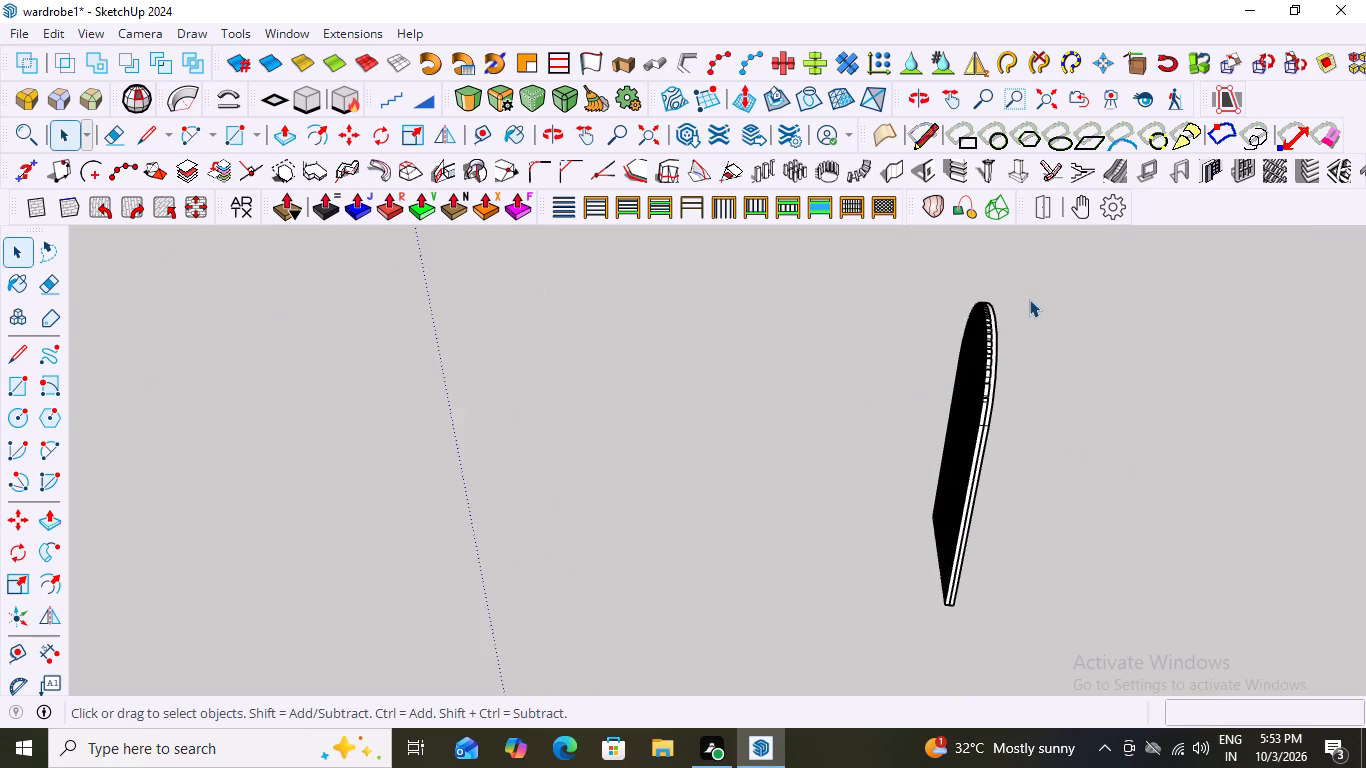
pyautogui.scroll(15, 1029, 299)
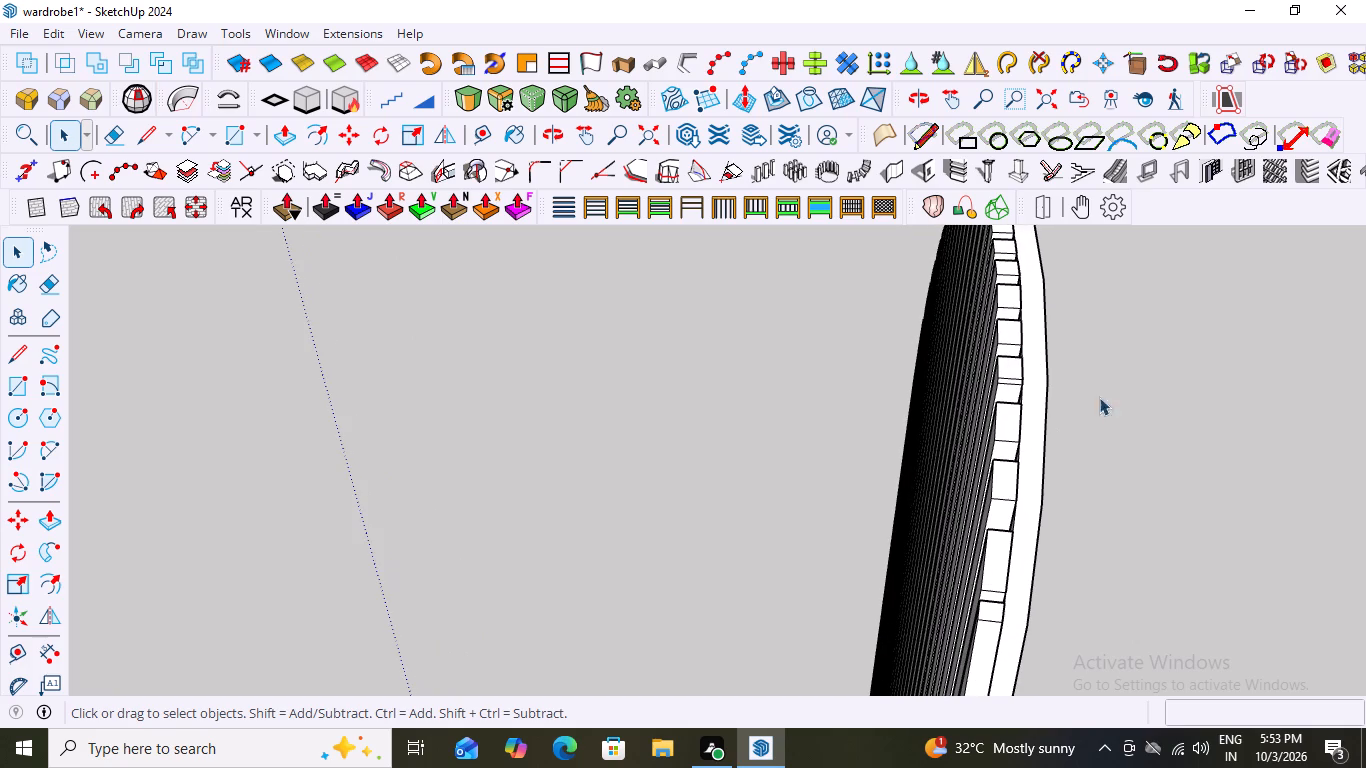
pyautogui.scroll(-12, 1048, 375)
pyautogui.moveTo(900, 439); pyautogui.dragTo(1013, 443, button='middle')
pyautogui.moveTo(1079, 438); pyautogui.dragTo(1190, 400, button='middle')
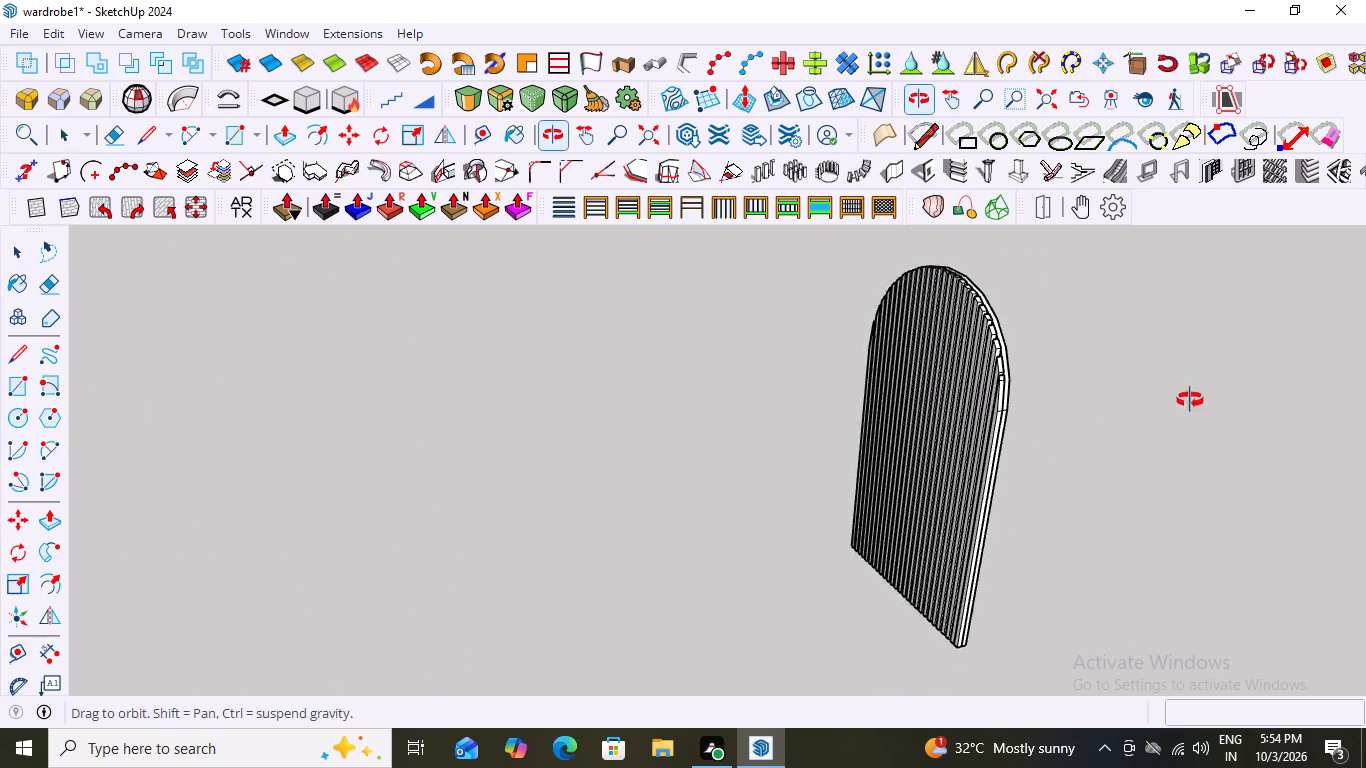
pyautogui.moveTo(1190, 400); pyautogui.dragTo(1213, 392, button='middle')
pyautogui.scroll(-1, 845, 382)
# Open the arched panel's group and push its plain back face in toward the vertical strips.
pyautogui.moveTo(867, 343); pyautogui.dragTo(760, 352, button='middle')
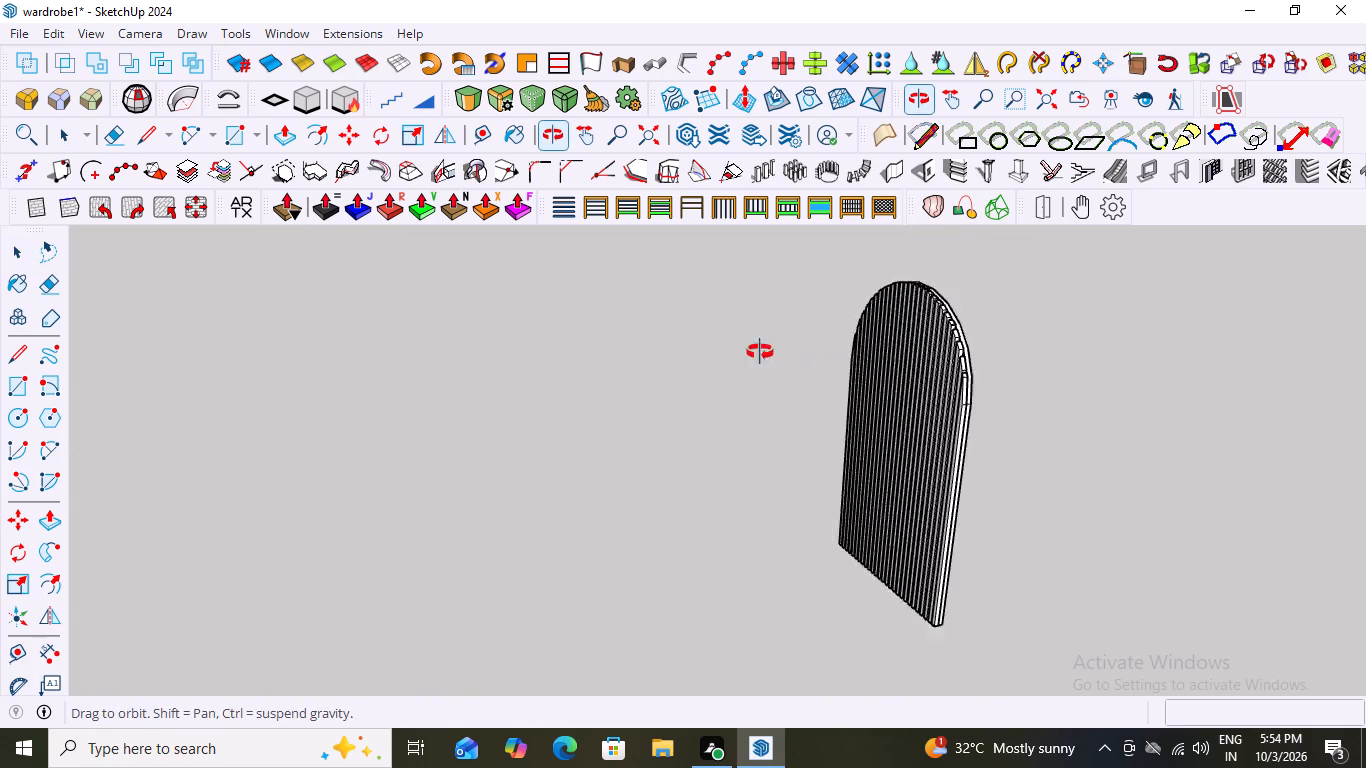
pyautogui.moveTo(760, 352); pyautogui.dragTo(753, 354, button='middle')
pyautogui.scroll(-1, 753, 354)
pyautogui.scroll(2, 940, 332)
pyautogui.moveTo(921, 357); pyautogui.dragTo(630, 379, button='middle')
pyautogui.scroll(2, 980, 362)
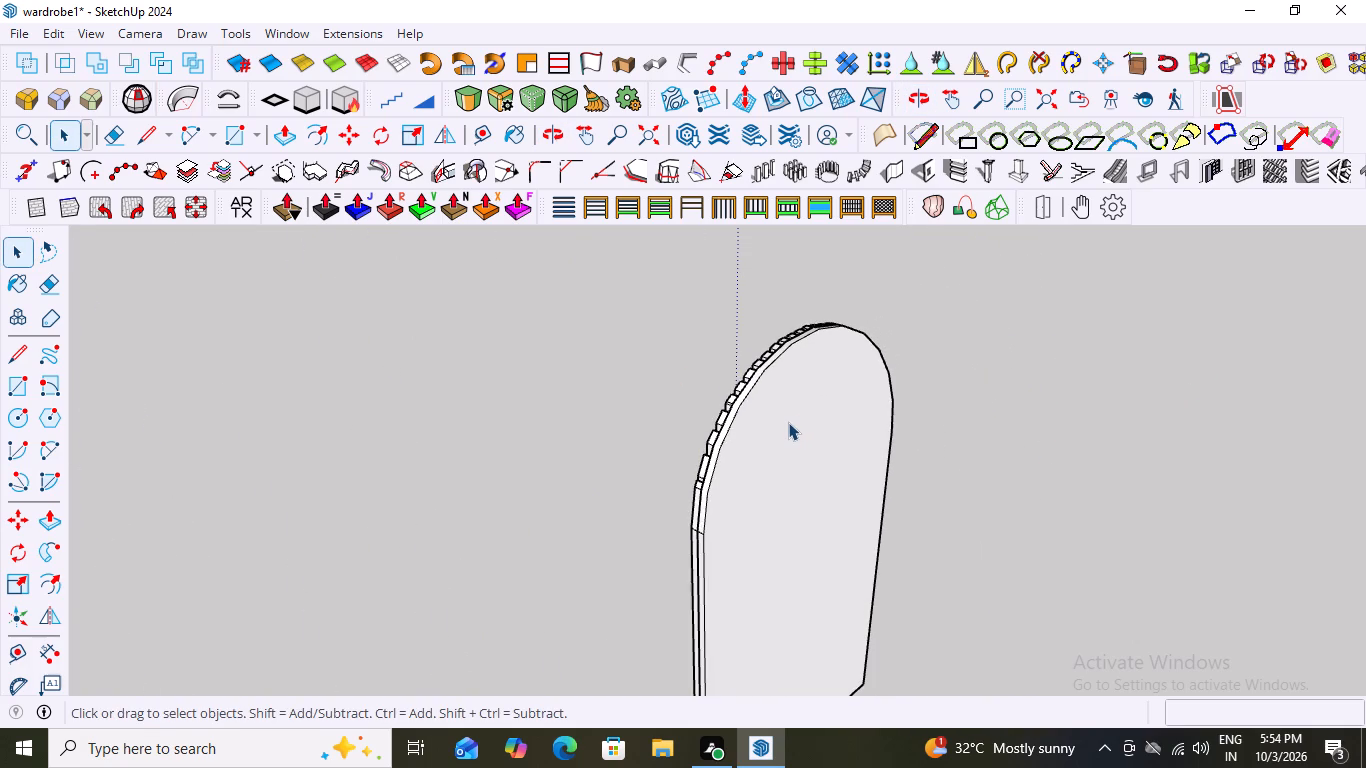
pyautogui.click(788, 423)
pyautogui.click(788, 423)
pyautogui.click(796, 434)
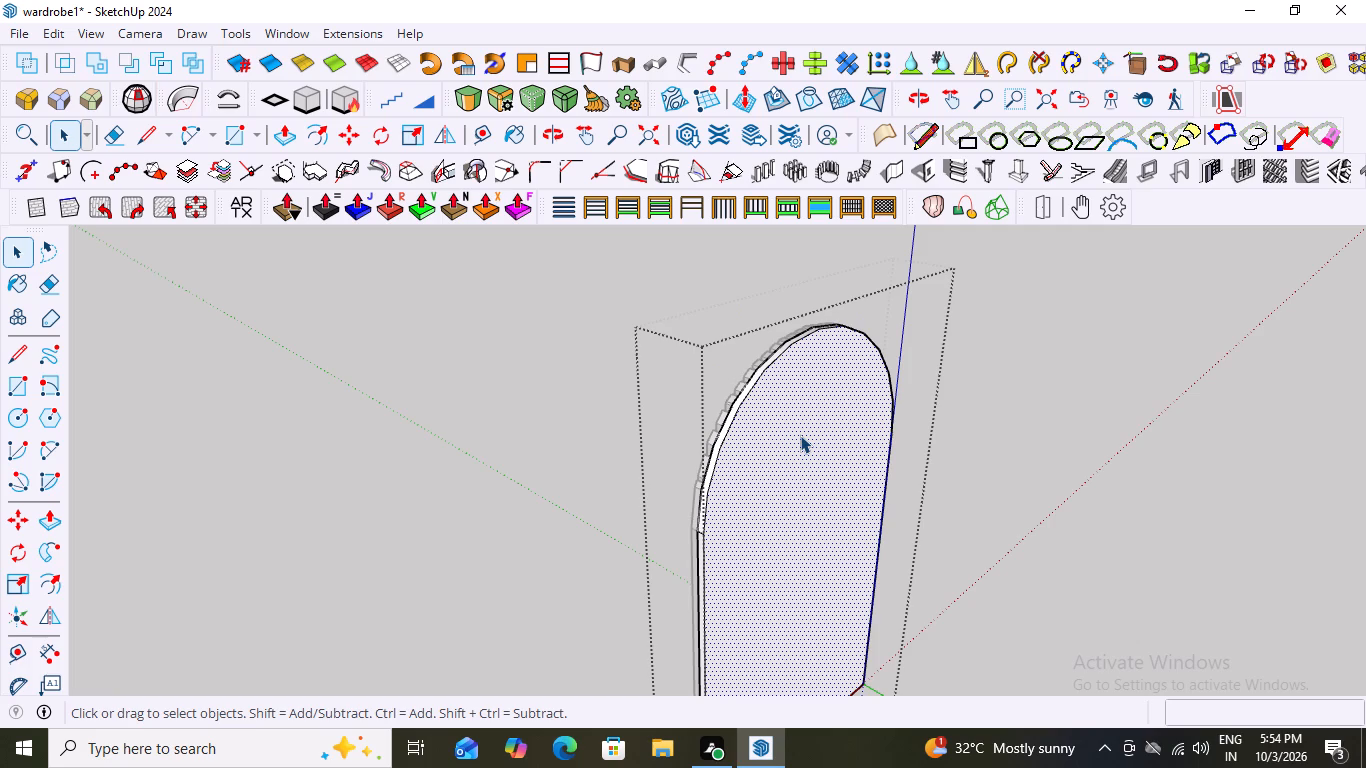
pyautogui.press('p')
pyautogui.click(802, 435)
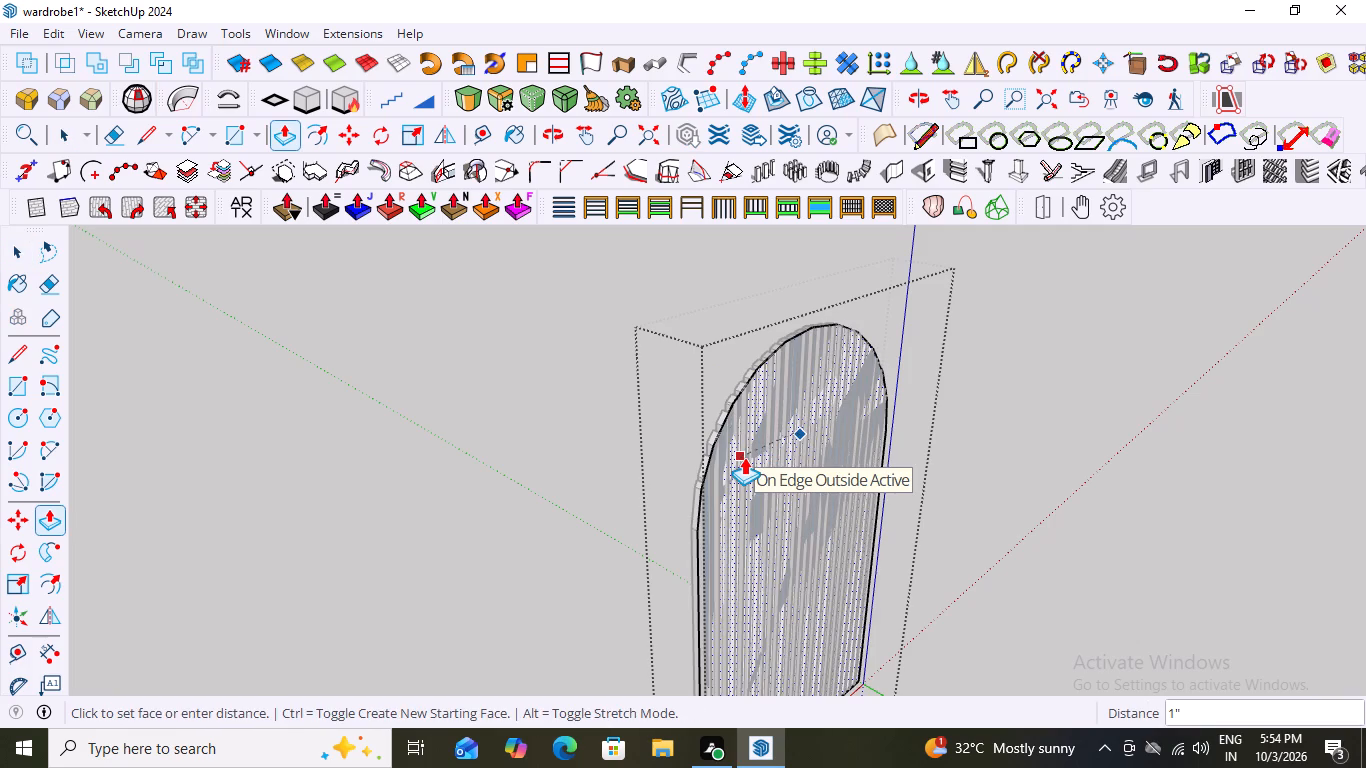